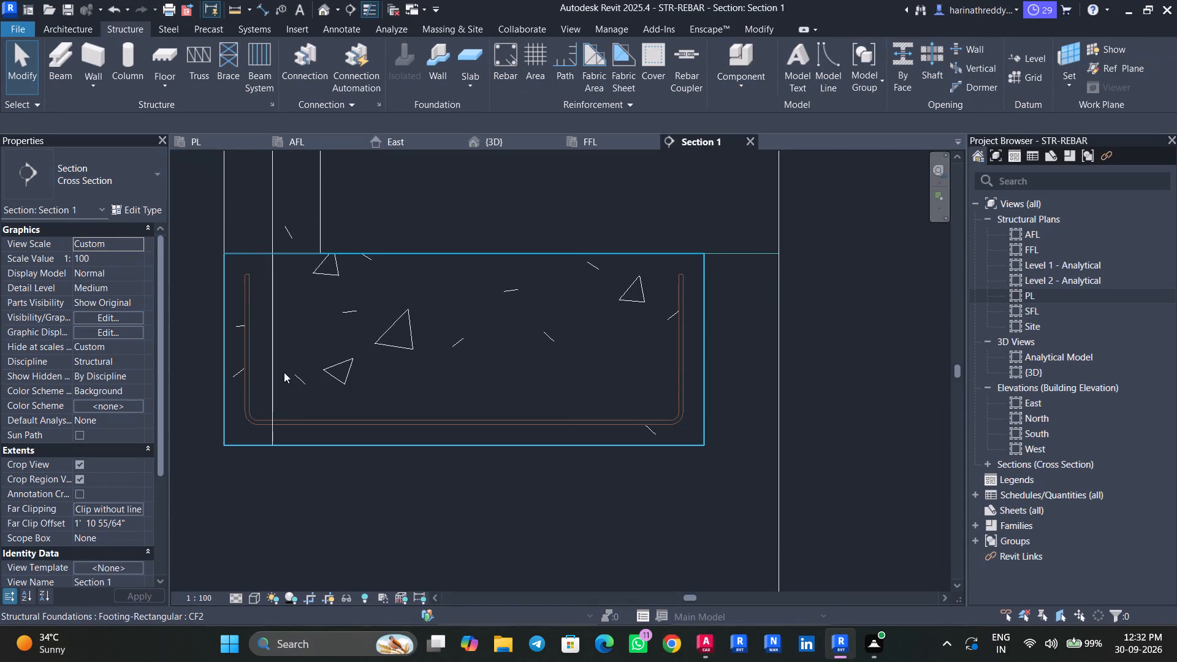
# Check the spacing in AutoCAD's footing schedule, and set the H10 U-bar in Revit's Section 1 to Maximum Spacing at 4".
pyautogui.click(245, 415)
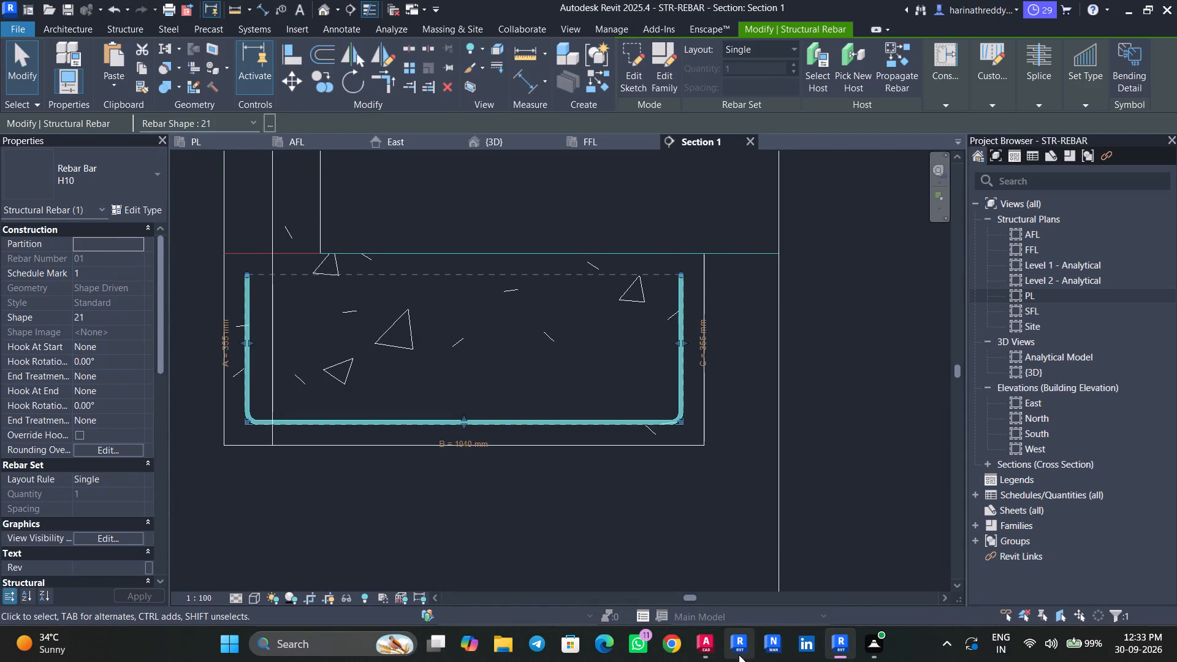
pyautogui.click(704, 644)
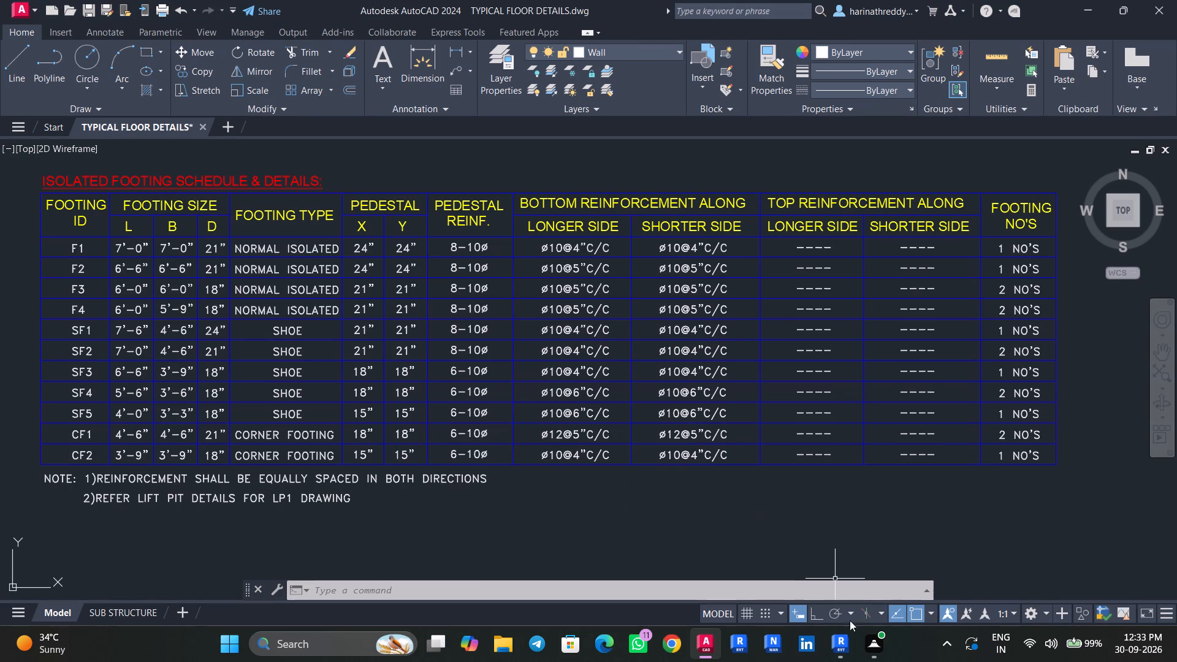
pyautogui.click(842, 648)
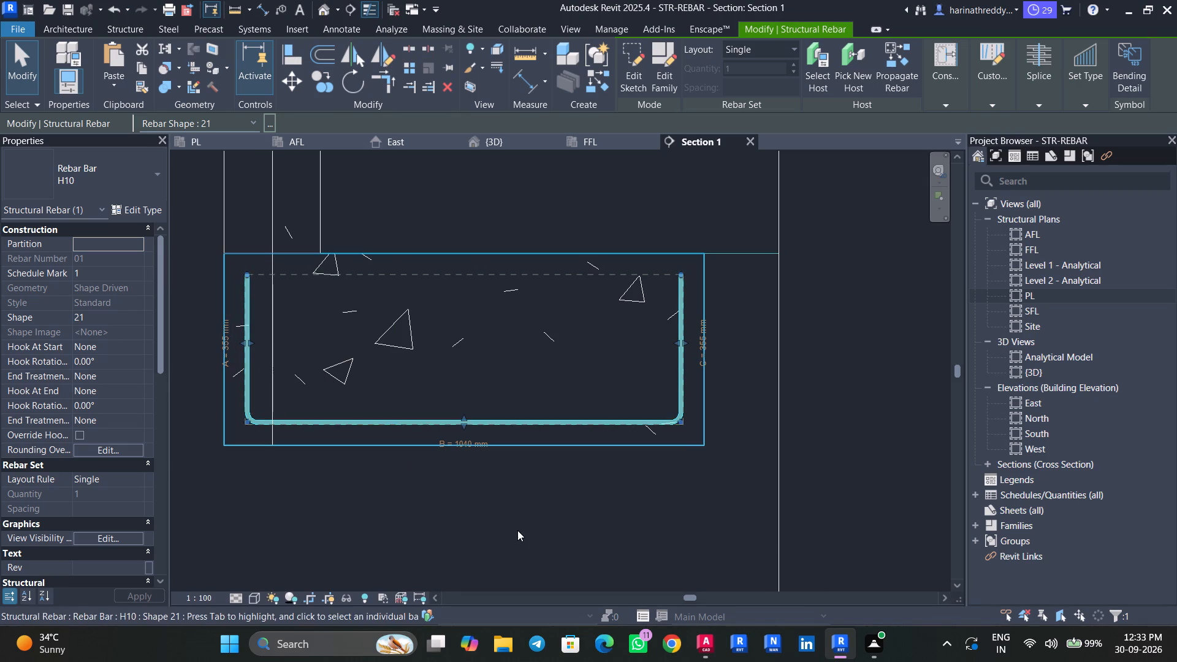
pyautogui.click(713, 651)
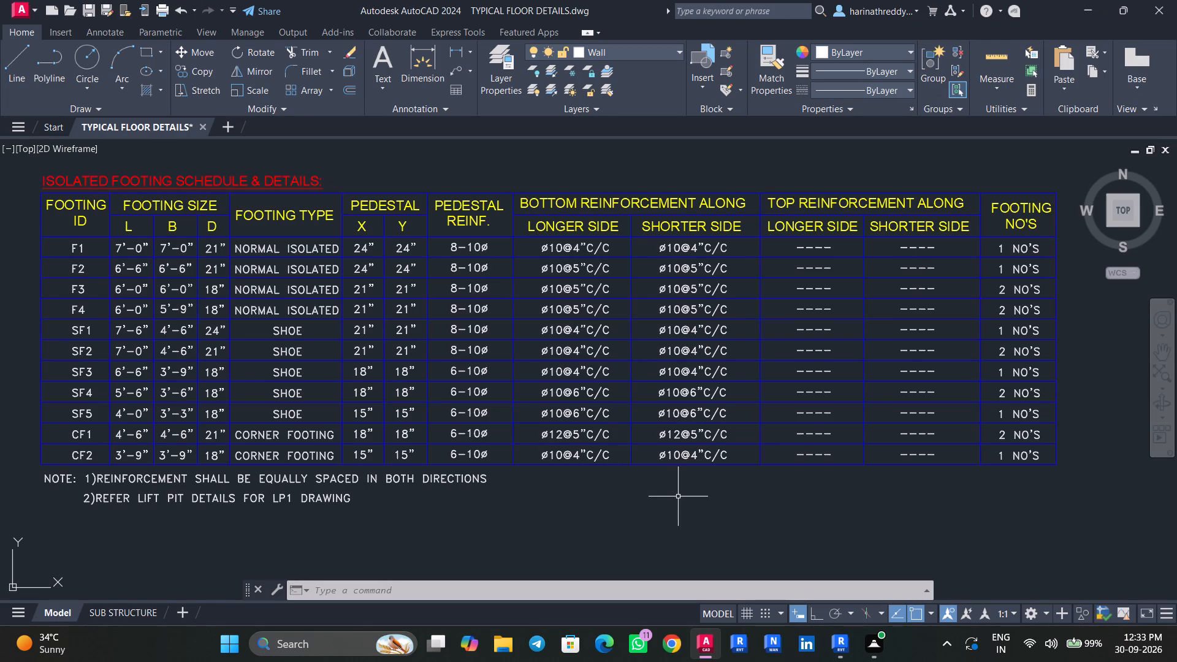
pyautogui.moveTo(678, 497); pyautogui.dragTo(603, 498, button='middle')
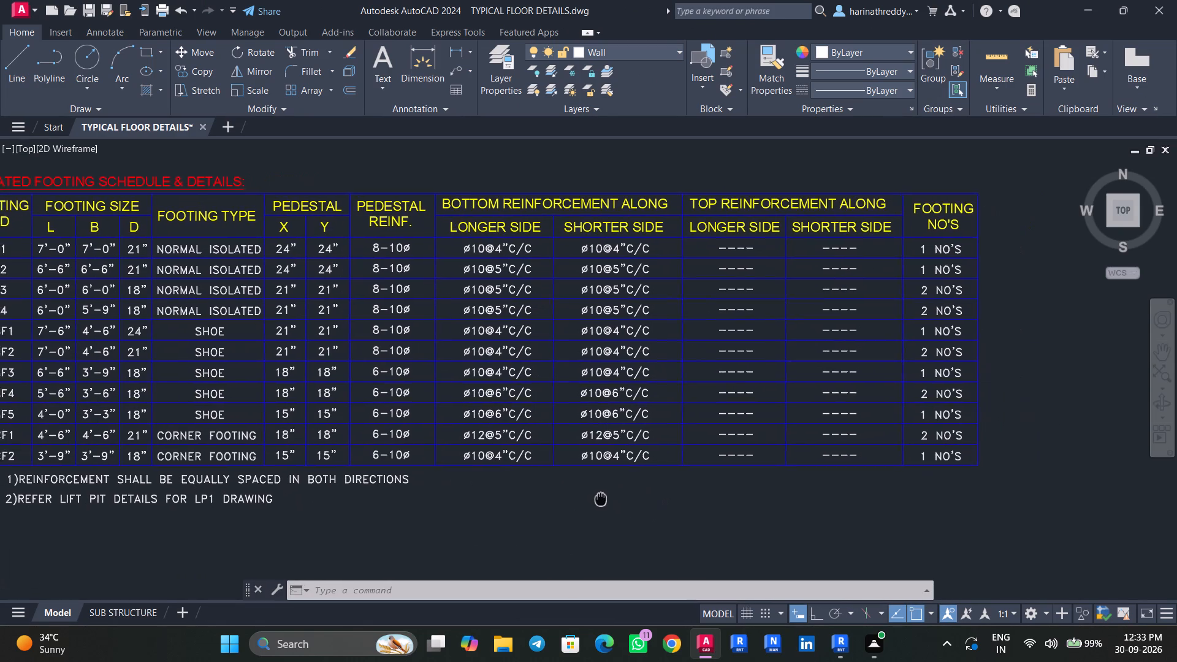
pyautogui.moveTo(603, 498); pyautogui.dragTo(652, 501, button='middle')
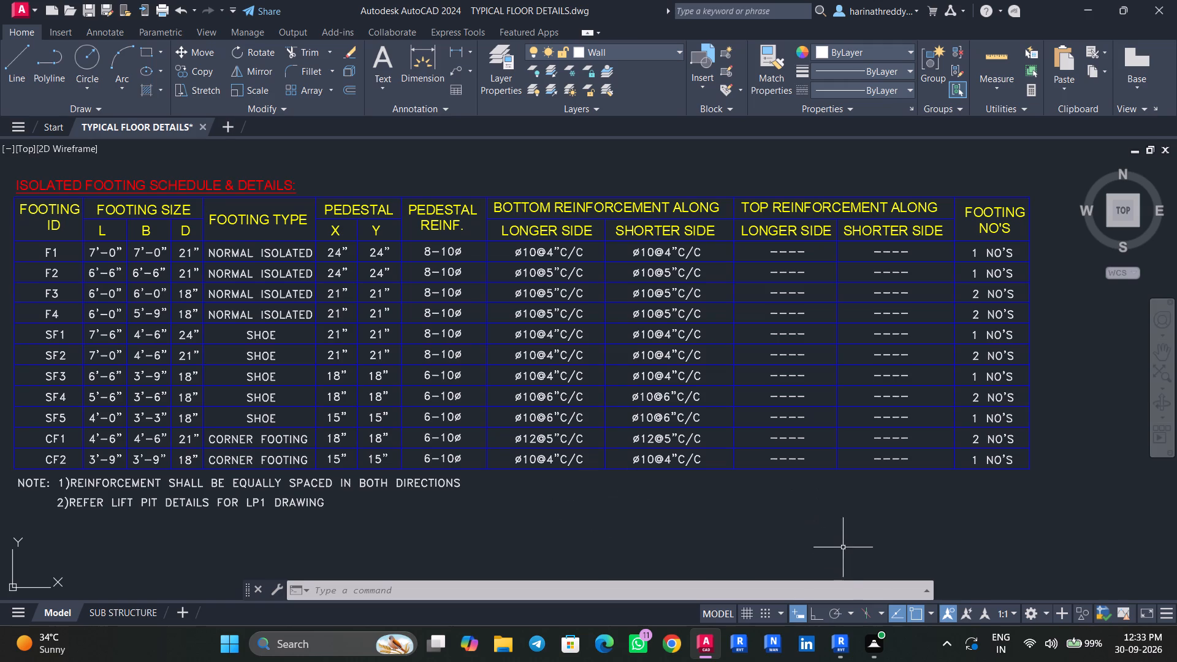
pyautogui.click(831, 641)
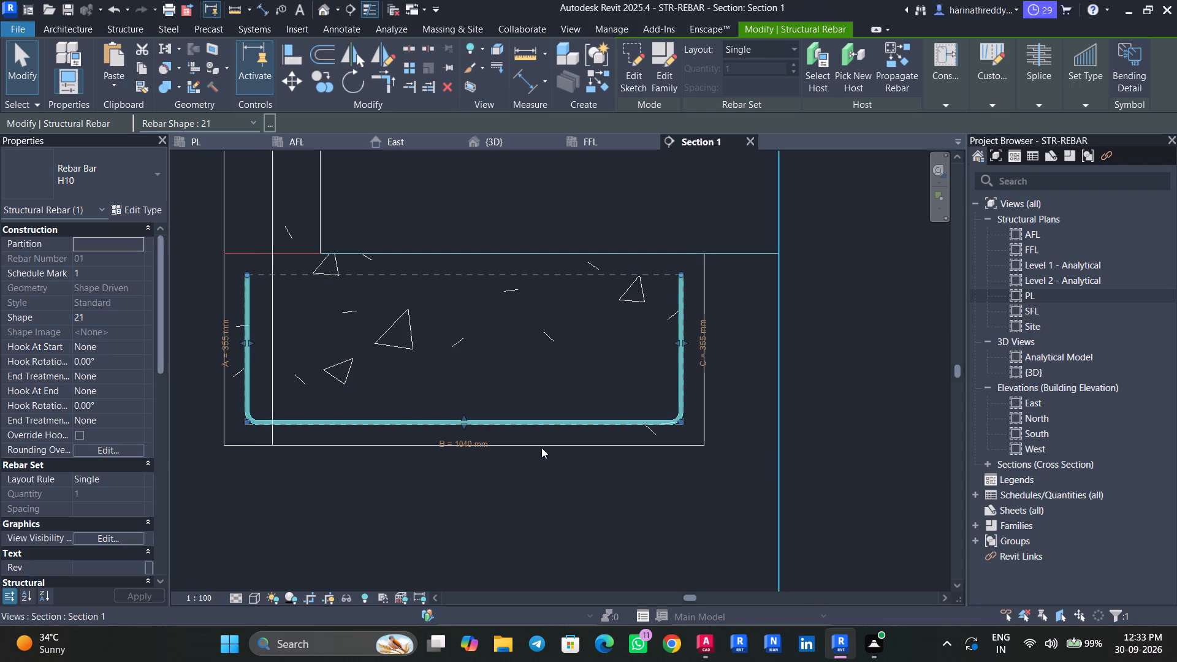
pyautogui.click(145, 476)
pyautogui.click(140, 476)
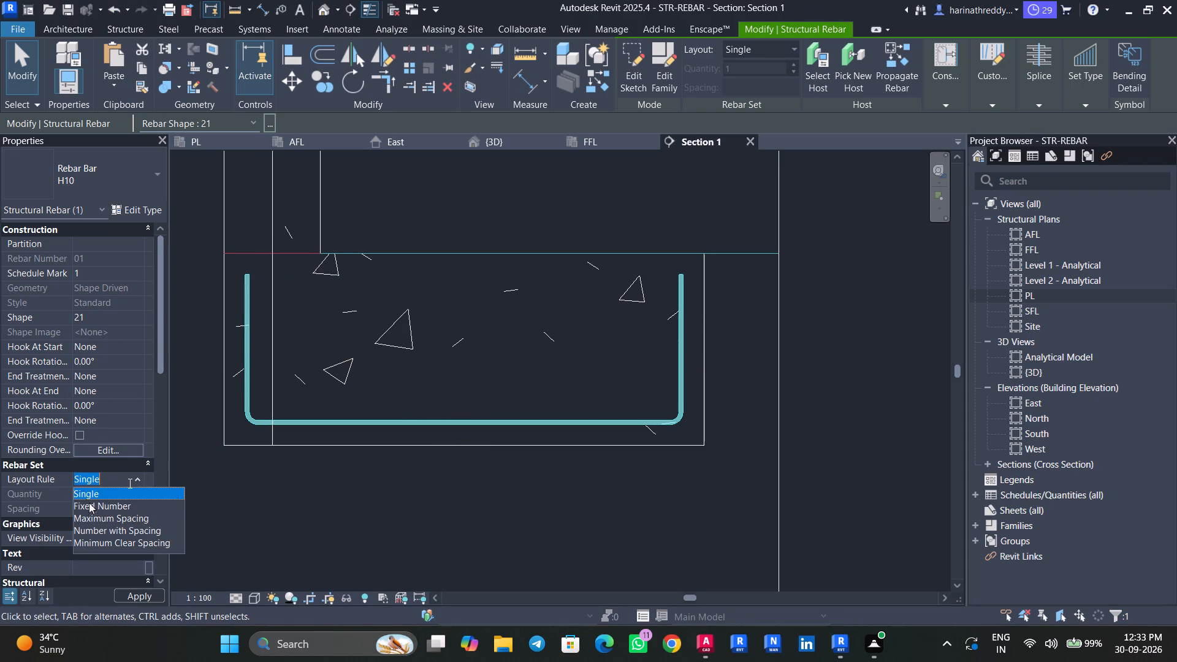
pyautogui.click(119, 519)
pyautogui.click(120, 511)
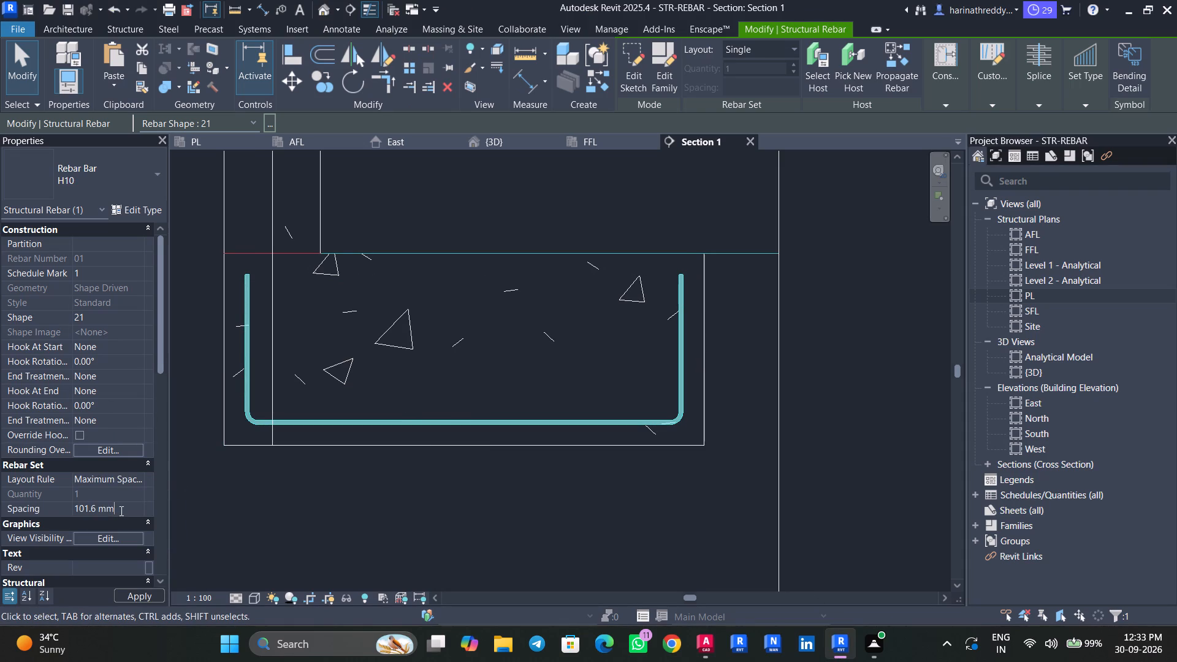
pyautogui.moveTo(120, 511); pyautogui.dragTo(65, 519)
pyautogui.write('4"')
pyautogui.press('Return')
pyautogui.click(151, 598)
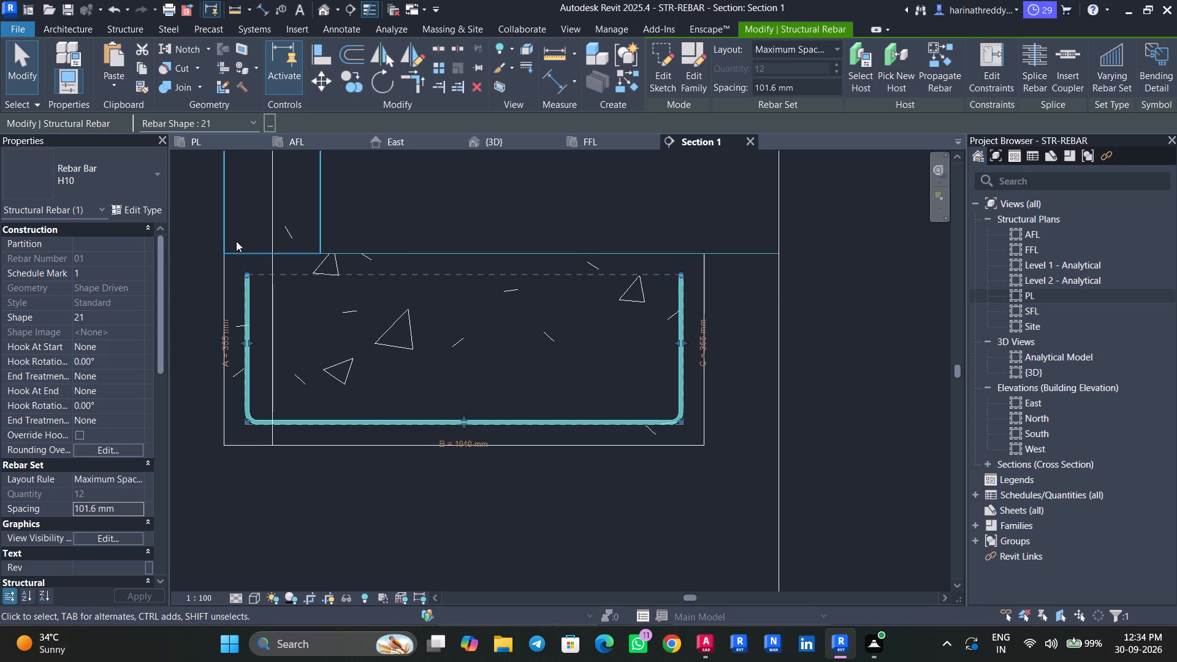
# Set both upright legs of the U-shaped H10 bar, segments A and C, to 150 mm.
pyautogui.click(218, 352)
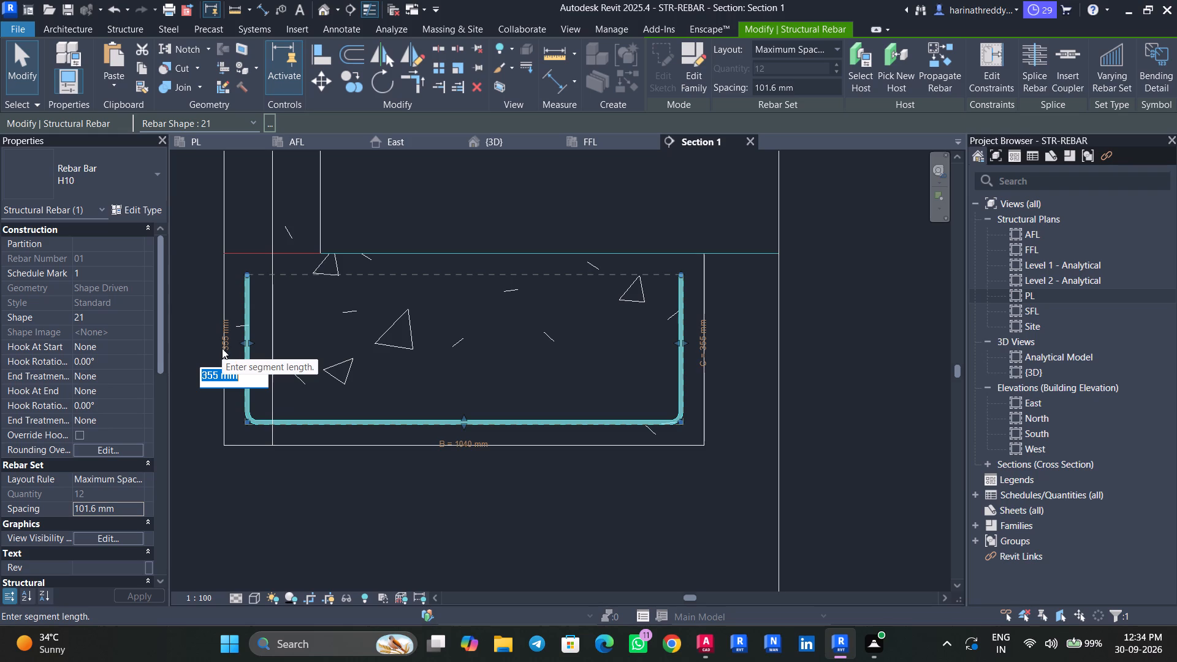
pyautogui.press('1')
pyautogui.write('50')
pyautogui.press('Return')
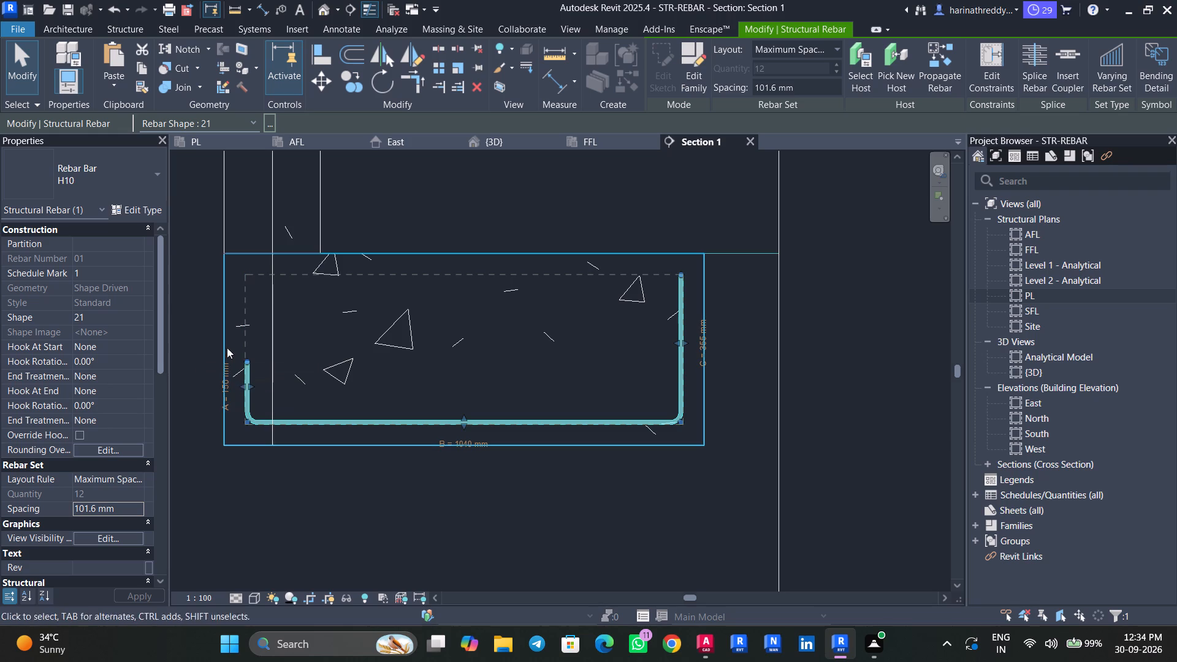
pyautogui.click(714, 346)
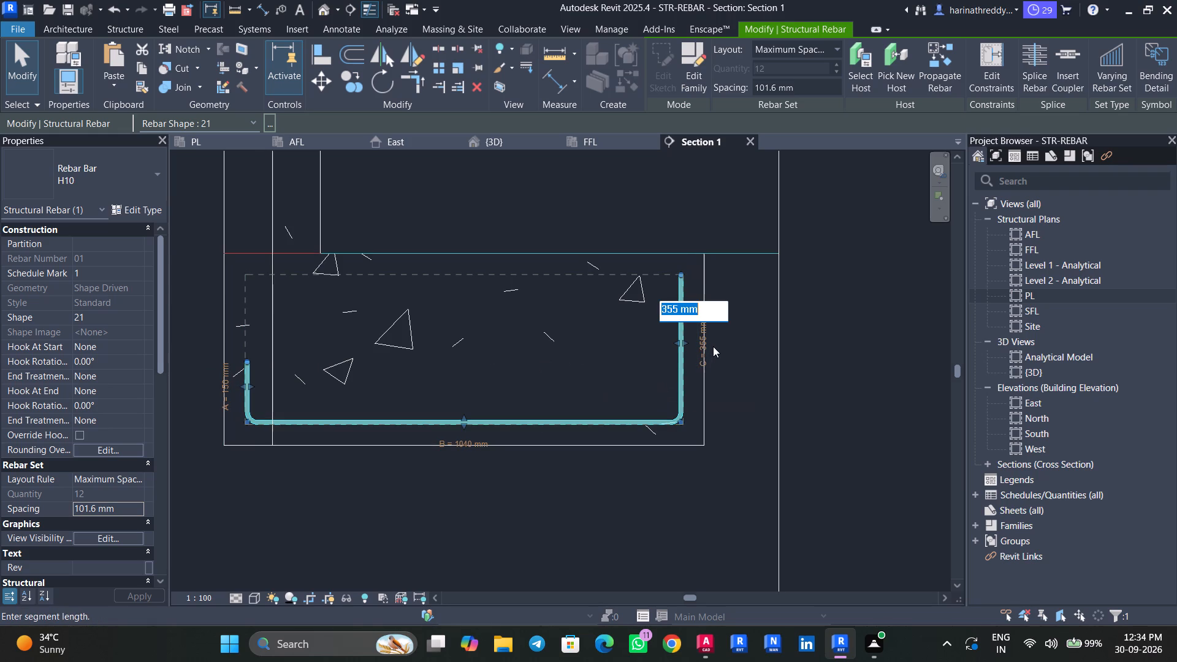
pyautogui.press('1')
pyautogui.press('5')
pyautogui.press('0')
pyautogui.press('Return')
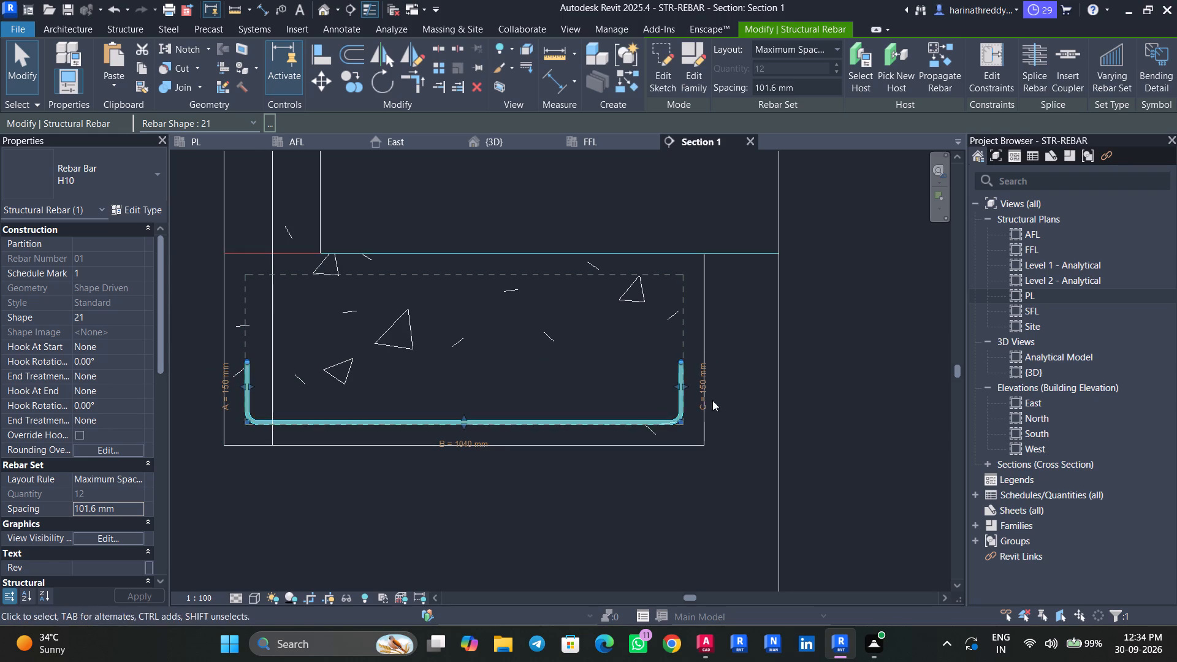
pyautogui.press('Escape')
pyautogui.press('Escape')
pyautogui.press('Escape')
# Switch to AutoCAD and examine the C1 column section's vertical bars and stirrups in the column details.
pyautogui.click(703, 652)
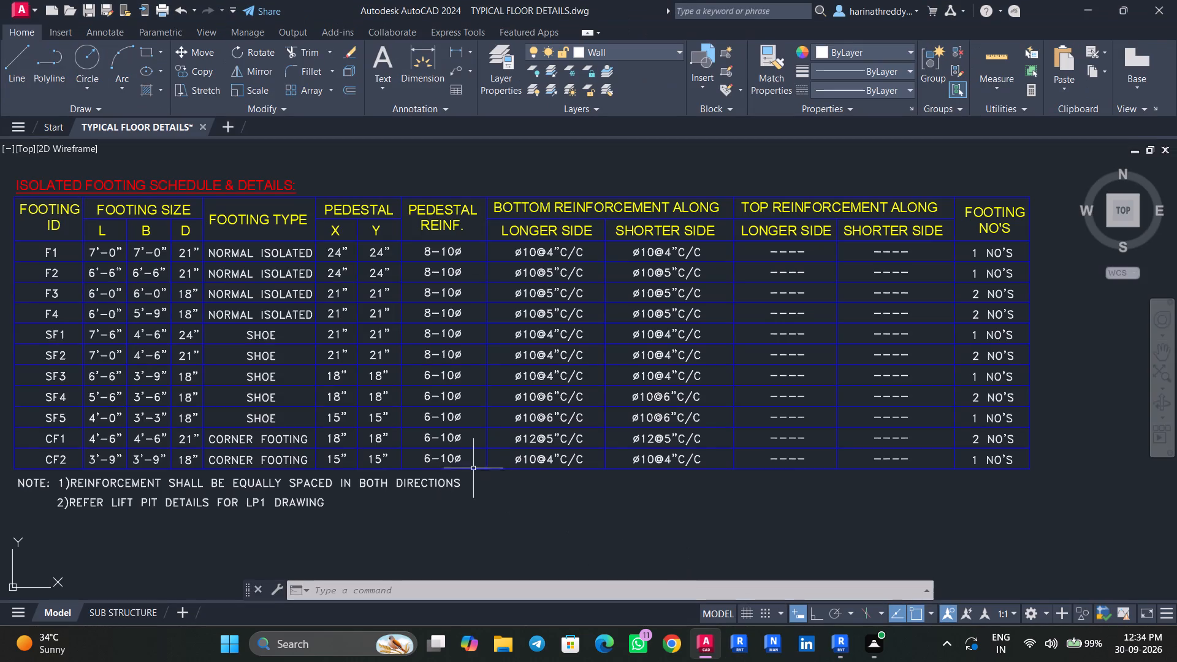
pyautogui.moveTo(501, 500); pyautogui.dragTo(576, 493, button='middle')
pyautogui.scroll(1, 569, 495)
pyautogui.scroll(-3, 576, 492)
pyautogui.scroll(1, 576, 492)
pyautogui.scroll(-1, 576, 492)
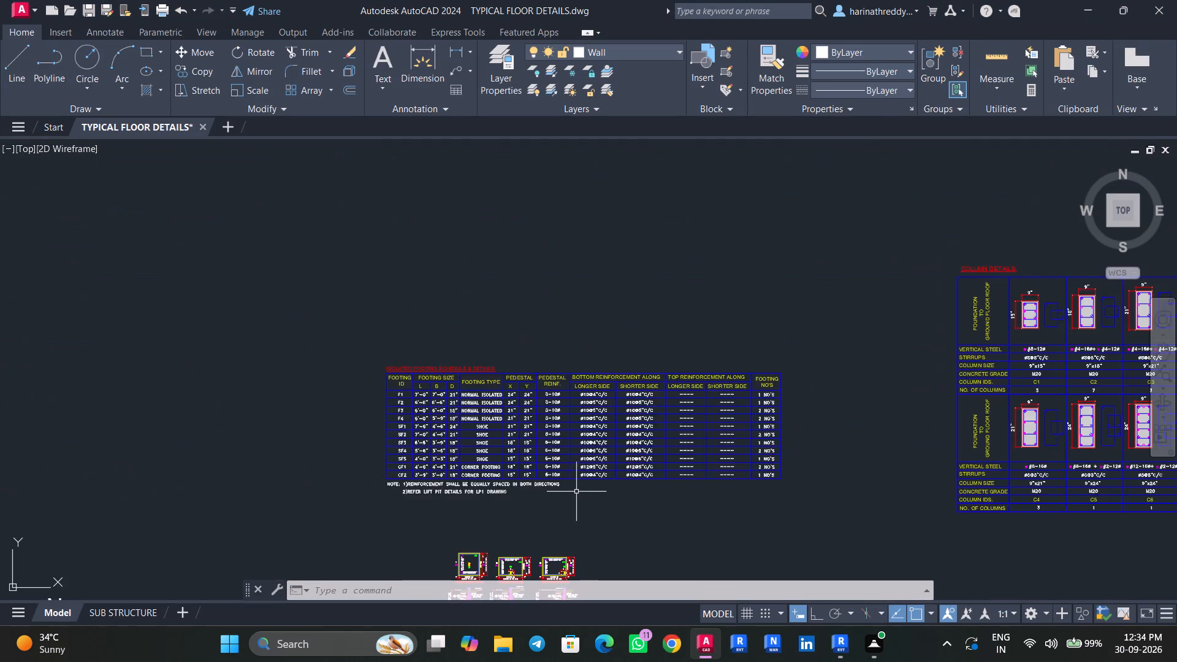
pyautogui.moveTo(687, 500); pyautogui.dragTo(489, 444, button='middle')
pyautogui.moveTo(732, 462); pyautogui.dragTo(538, 438, button='middle')
pyautogui.scroll(3, 680, 338)
pyautogui.moveTo(650, 360); pyautogui.dragTo(625, 469, button='middle')
pyautogui.scroll(-2, 621, 453)
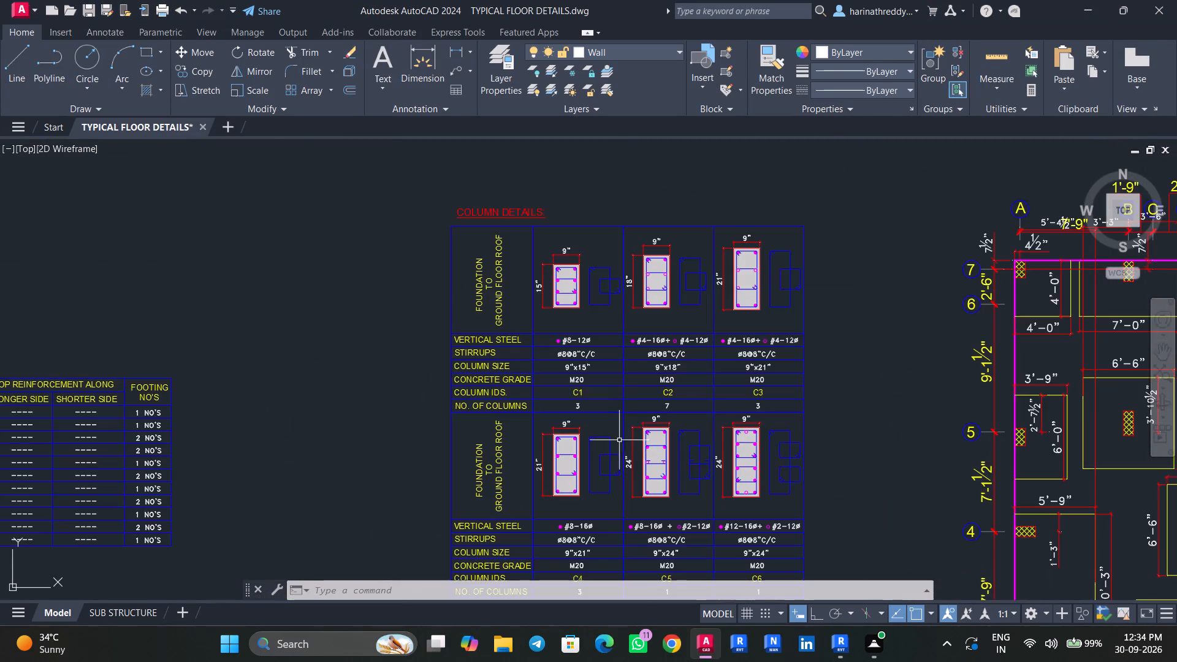
pyautogui.scroll(4, 607, 291)
pyautogui.moveTo(514, 333); pyautogui.dragTo(649, 406, button='middle')
pyautogui.scroll(-1, 591, 415)
pyautogui.scroll(1, 591, 415)
pyautogui.scroll(-1, 591, 415)
pyautogui.moveTo(576, 429); pyautogui.dragTo(598, 415, button='middle')
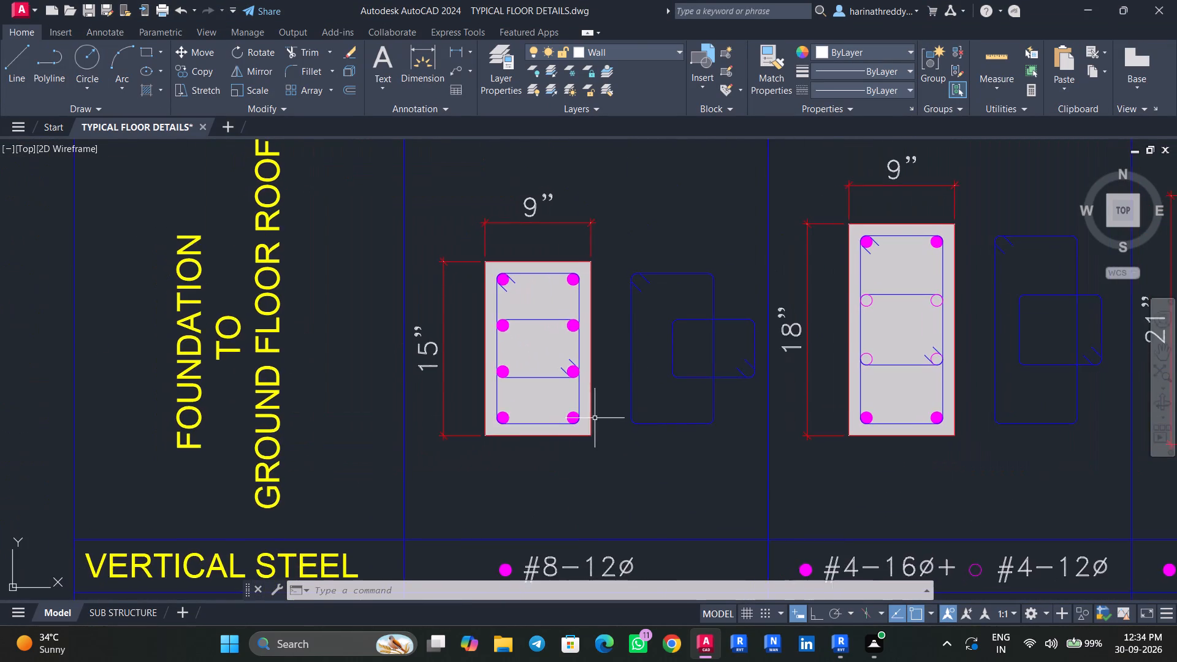
pyautogui.scroll(-3, 594, 418)
pyautogui.click(586, 420)
pyautogui.scroll(2, 585, 419)
pyautogui.press('Escape')
pyautogui.press('Escape')
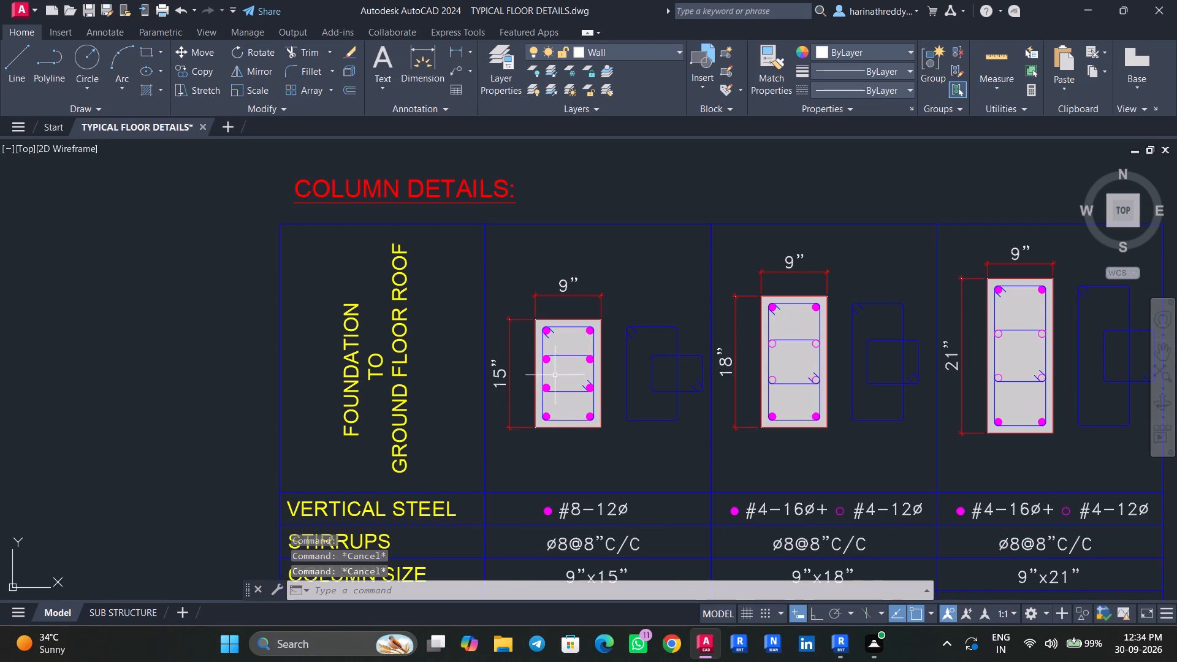
pyautogui.click(560, 355)
pyautogui.press('Escape')
pyautogui.press('Escape')
pyautogui.click(557, 392)
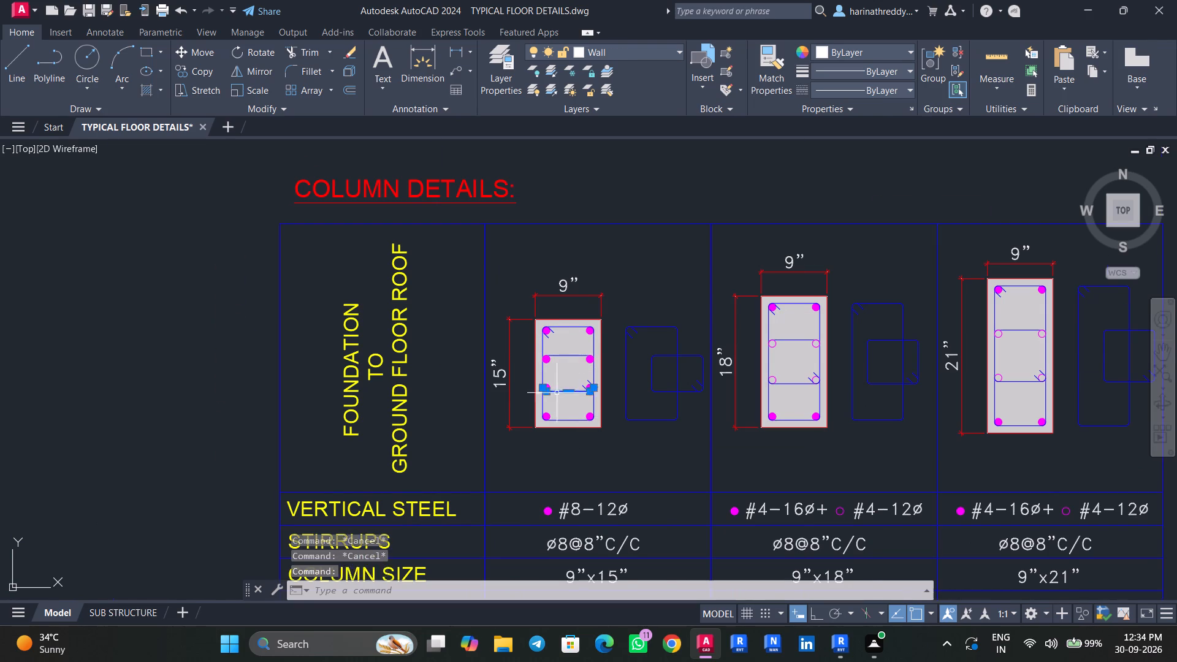
pyautogui.scroll(5, 557, 393)
pyautogui.press('Escape')
pyautogui.press('Escape')
pyautogui.press('Escape')
pyautogui.click(553, 392)
pyautogui.scroll(-6, 553, 392)
pyautogui.press('Escape')
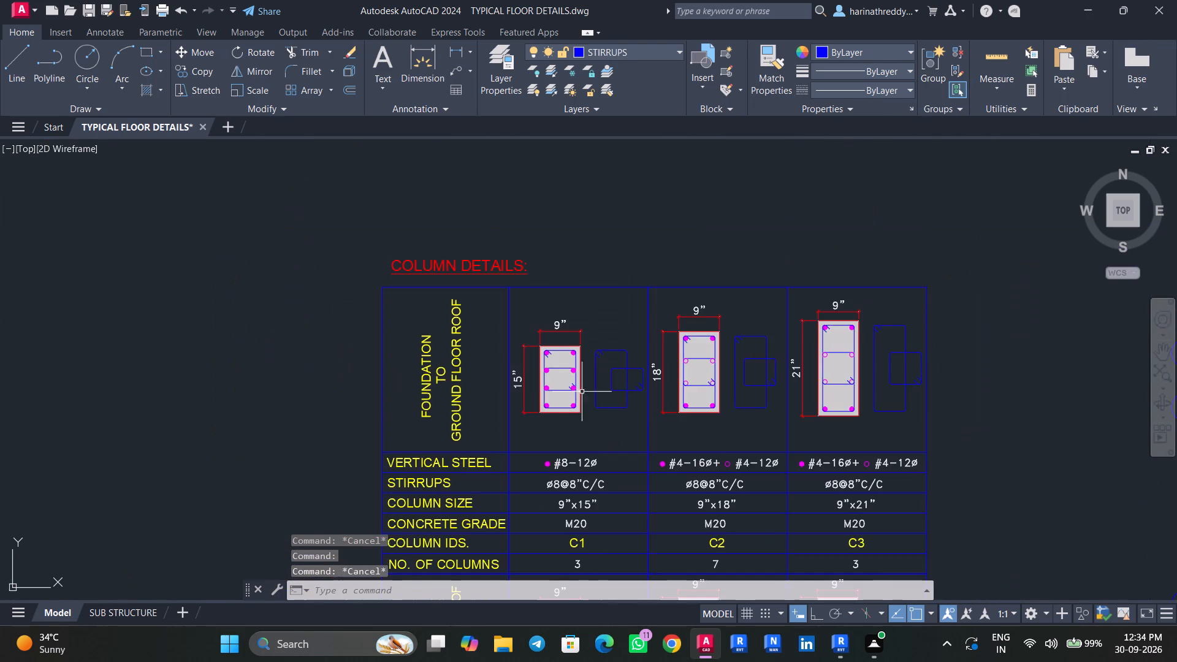
pyautogui.press('Escape')
pyautogui.press('Escape')
pyautogui.scroll(3, 579, 377)
pyautogui.scroll(-1, 576, 378)
pyautogui.click(566, 385)
pyautogui.press('Escape')
pyautogui.press('Escape')
pyautogui.scroll(2, 560, 385)
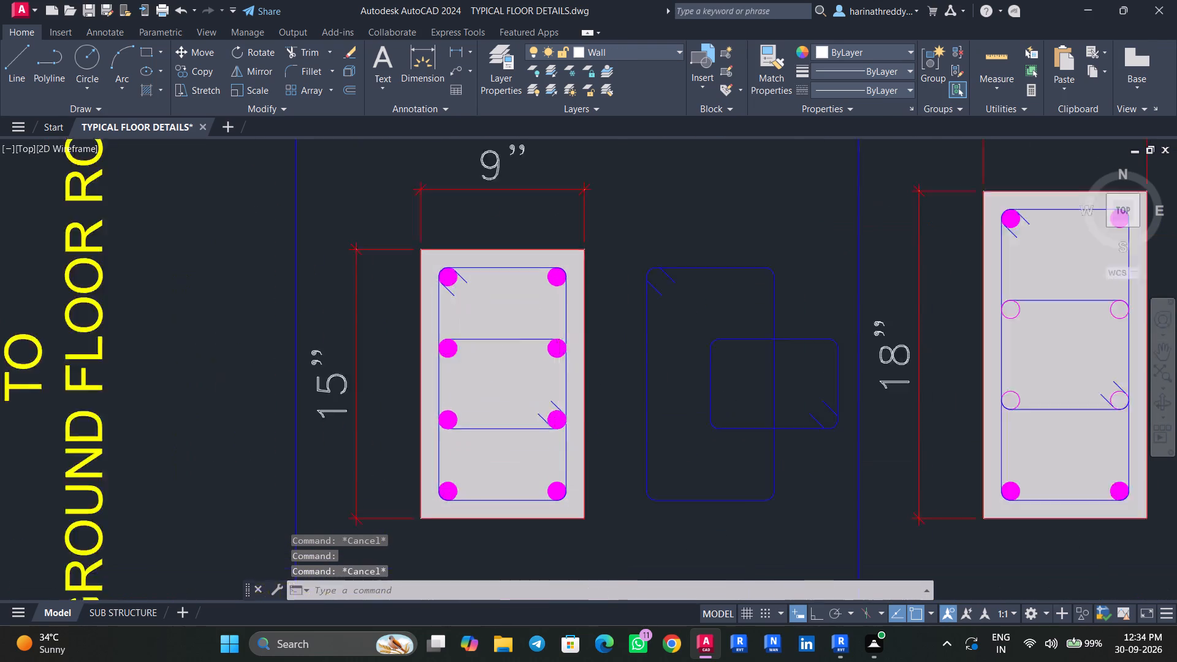
pyautogui.scroll(1, 560, 385)
pyautogui.click(568, 379)
pyautogui.press('Escape')
pyautogui.press('Escape')
pyautogui.press('Escape')
pyautogui.scroll(-6, 566, 389)
pyautogui.press('Escape')
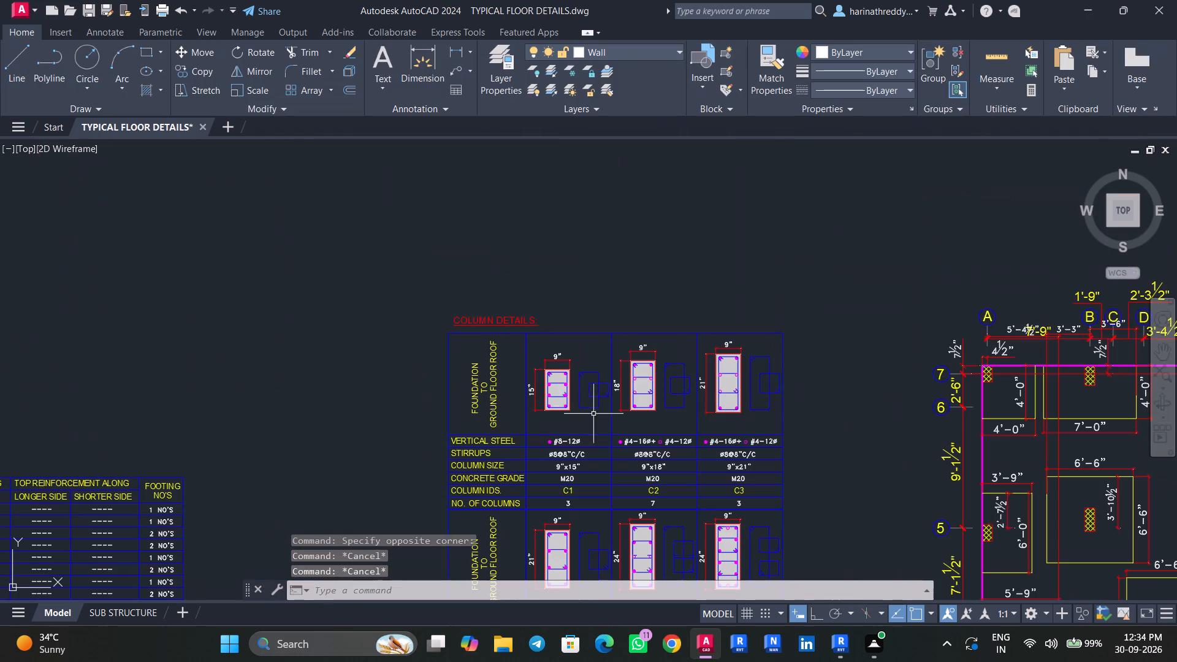
pyautogui.press('Escape')
pyautogui.press('Escape')
# Inspect the reinforcement and stirrup arrangement of the C2 and C3 column sections in the column details.
pyautogui.scroll(4, 638, 392)
pyautogui.click(636, 392)
pyautogui.press('Escape')
pyautogui.press('Escape')
pyautogui.scroll(-3, 680, 410)
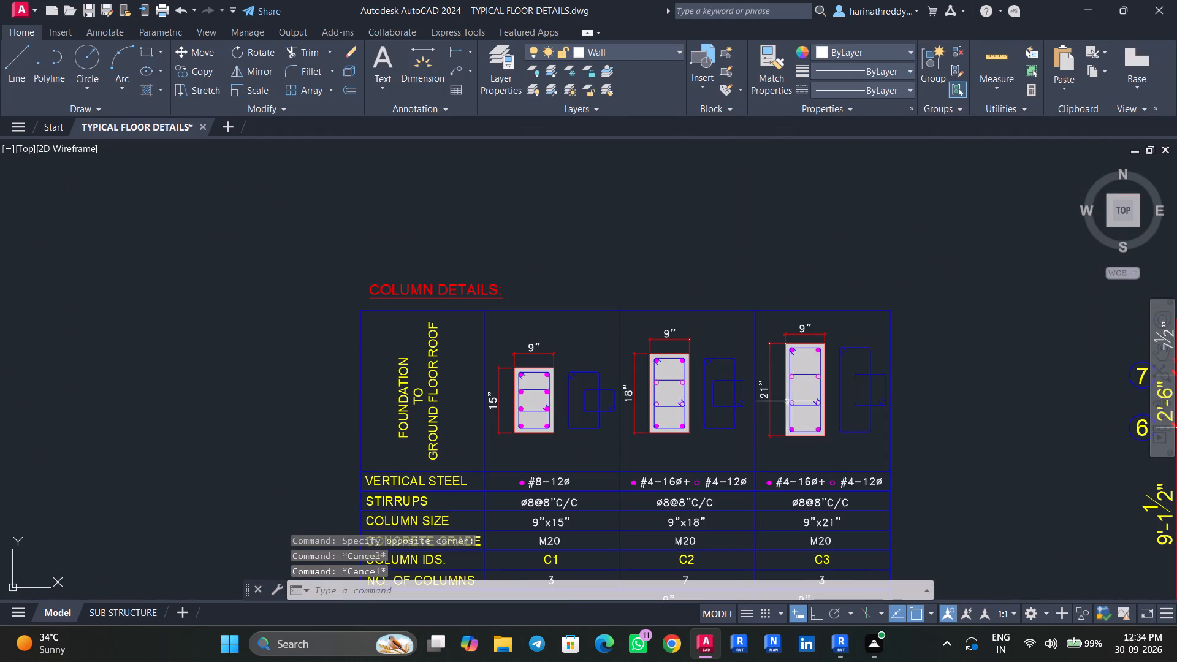
pyautogui.click(796, 401)
pyautogui.press('Escape')
pyautogui.press('Escape')
pyautogui.click(805, 391)
pyautogui.moveTo(739, 408); pyautogui.dragTo(691, 358, button='middle')
pyautogui.press('Escape')
pyautogui.press('Escape')
# Inspect the reinforcement and stirrup arrangement of the C4, C5 and C6 column sections in the column details.
pyautogui.moveTo(639, 379); pyautogui.dragTo(657, 329, button='middle')
pyautogui.moveTo(646, 441); pyautogui.dragTo(687, 314, button='middle')
pyautogui.click(679, 416)
pyautogui.press('Escape')
pyautogui.press('Escape')
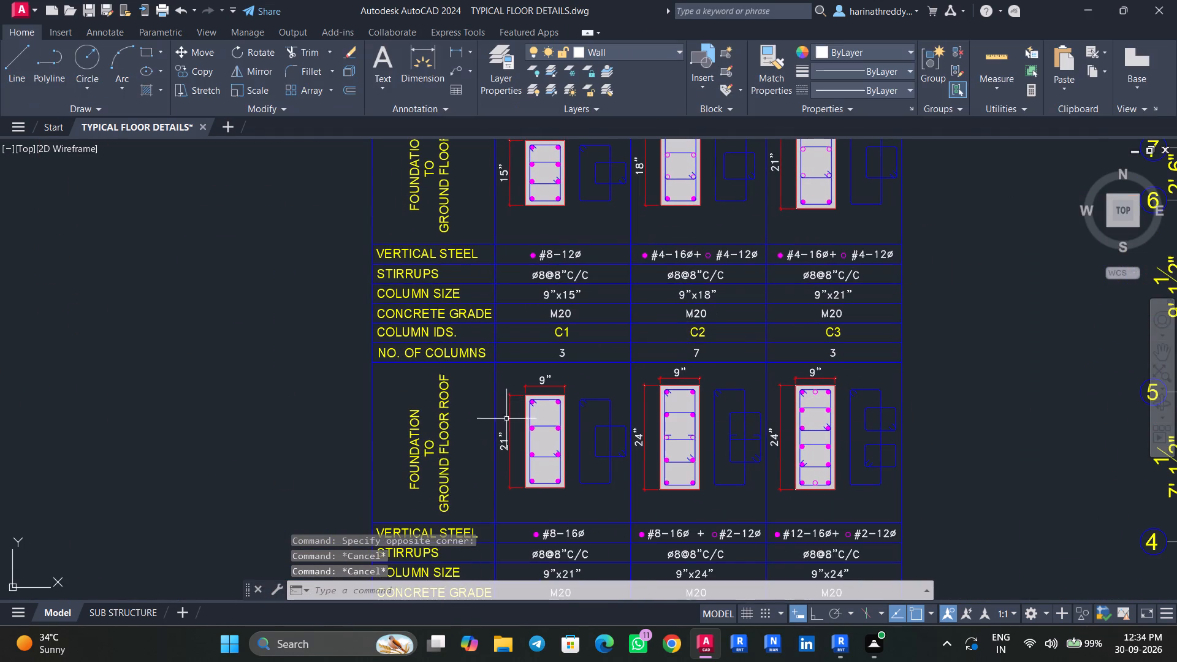
pyautogui.click(539, 440)
pyautogui.press('Escape')
pyautogui.press('Escape')
pyautogui.click(809, 429)
pyautogui.press('Escape')
pyautogui.press('Escape')
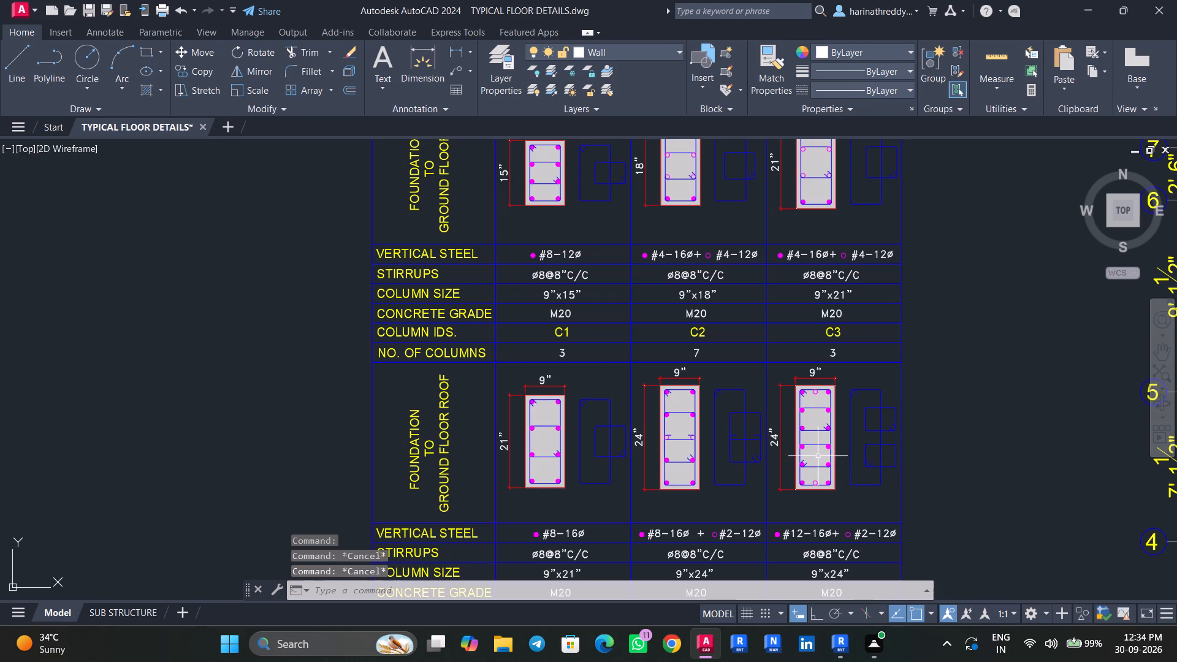
pyautogui.click(808, 455)
pyautogui.press('Escape')
pyautogui.press('Escape')
# Examine the pedestal, column and bottom reinforcement in the typical section of the isolated footing.
pyautogui.moveTo(718, 446); pyautogui.dragTo(874, 332, button='middle')
pyautogui.moveTo(782, 396); pyautogui.dragTo(845, 378, button='middle')
pyautogui.moveTo(737, 398); pyautogui.dragTo(928, 403, button='middle')
pyautogui.scroll(-3, 617, 397)
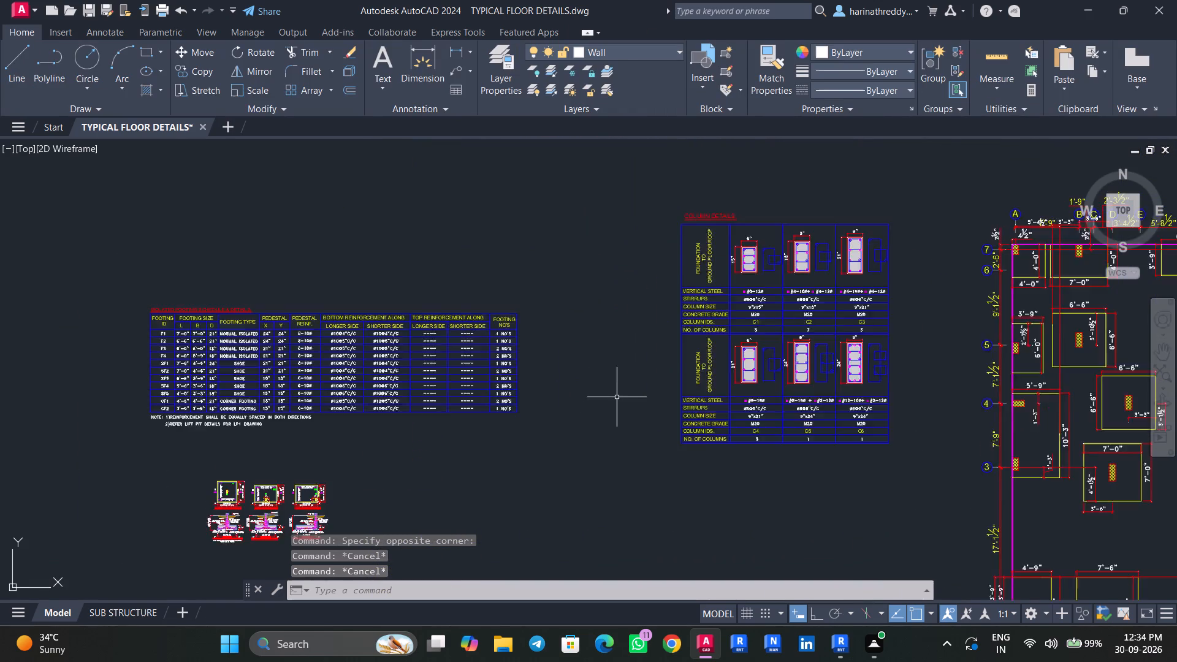
pyautogui.moveTo(611, 403); pyautogui.dragTo(789, 376, button='middle')
pyautogui.scroll(4, 505, 407)
pyautogui.moveTo(629, 455); pyautogui.dragTo(516, 349, button='middle')
pyautogui.scroll(-2, 520, 356)
pyautogui.scroll(7, 542, 389)
pyautogui.scroll(-7, 556, 397)
pyautogui.moveTo(554, 398); pyautogui.dragTo(584, 350, button='middle')
pyautogui.scroll(7, 562, 383)
pyautogui.moveTo(585, 378); pyautogui.dragTo(493, 463, button='middle')
pyautogui.scroll(-5, 498, 439)
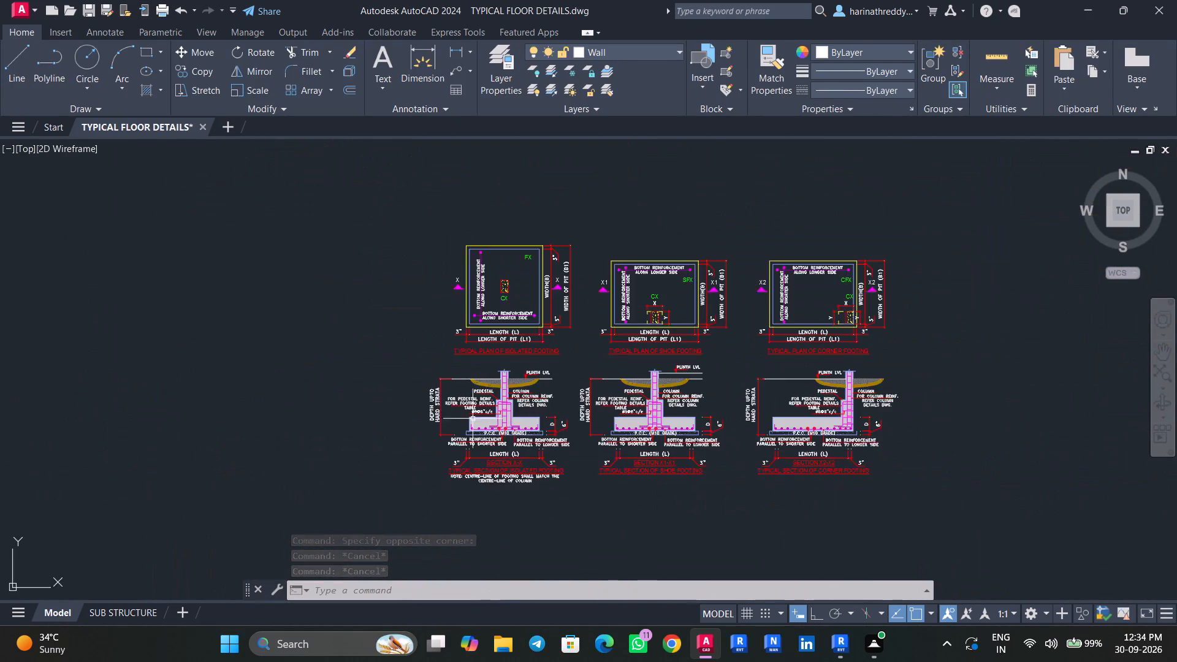
pyautogui.scroll(2, 473, 419)
pyautogui.scroll(4, 556, 411)
pyautogui.scroll(-2, 549, 420)
pyautogui.moveTo(554, 427); pyautogui.dragTo(543, 411, button='middle')
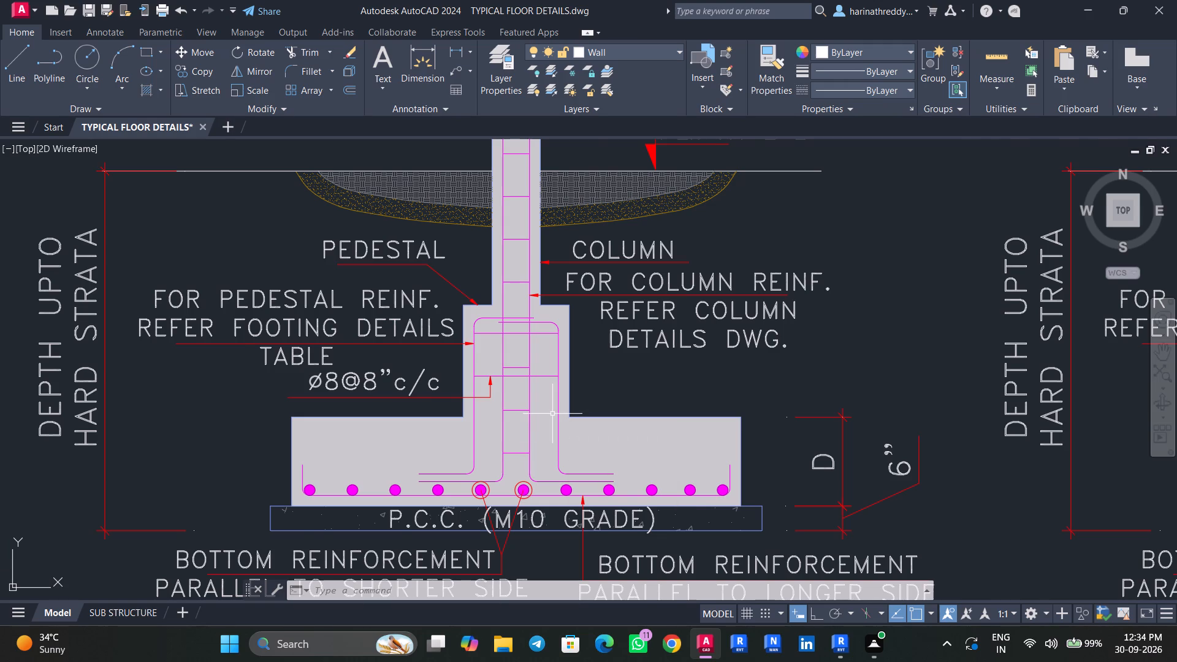
pyautogui.scroll(-1, 551, 415)
pyautogui.moveTo(553, 413); pyautogui.dragTo(541, 433, button='middle')
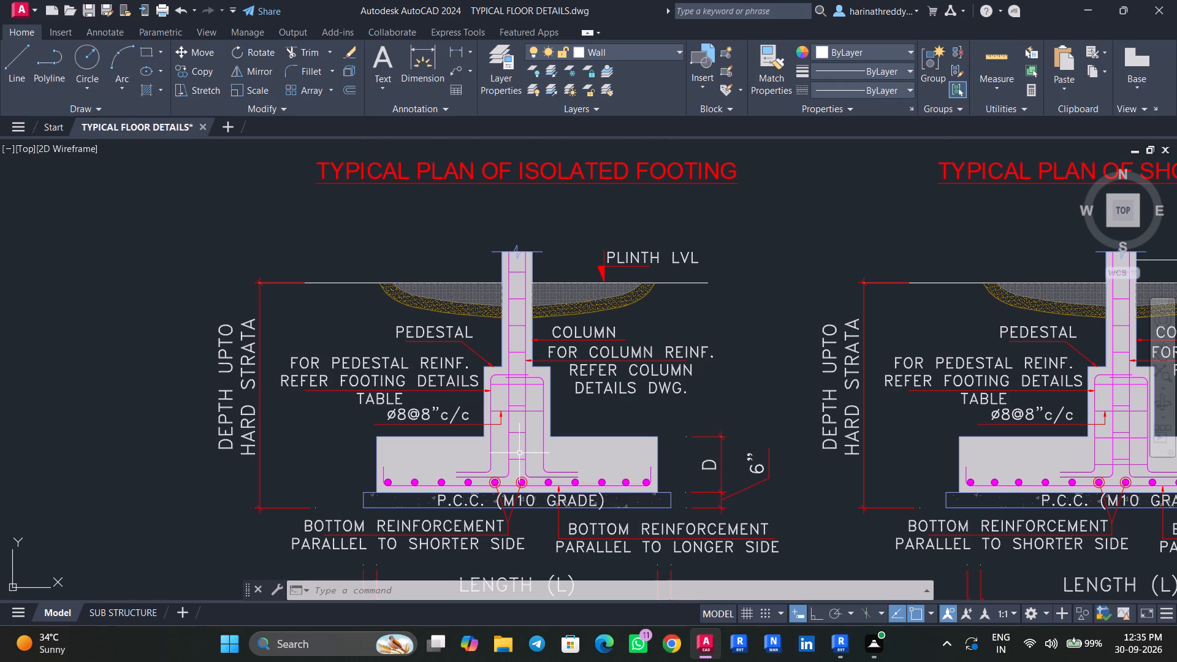
# Review the isolated footing schedule and the typical plan and section of the corner footing.
pyautogui.scroll(-6, 519, 454)
pyautogui.moveTo(422, 484); pyautogui.dragTo(668, 462, button='middle')
pyautogui.middleClick(592, 466)
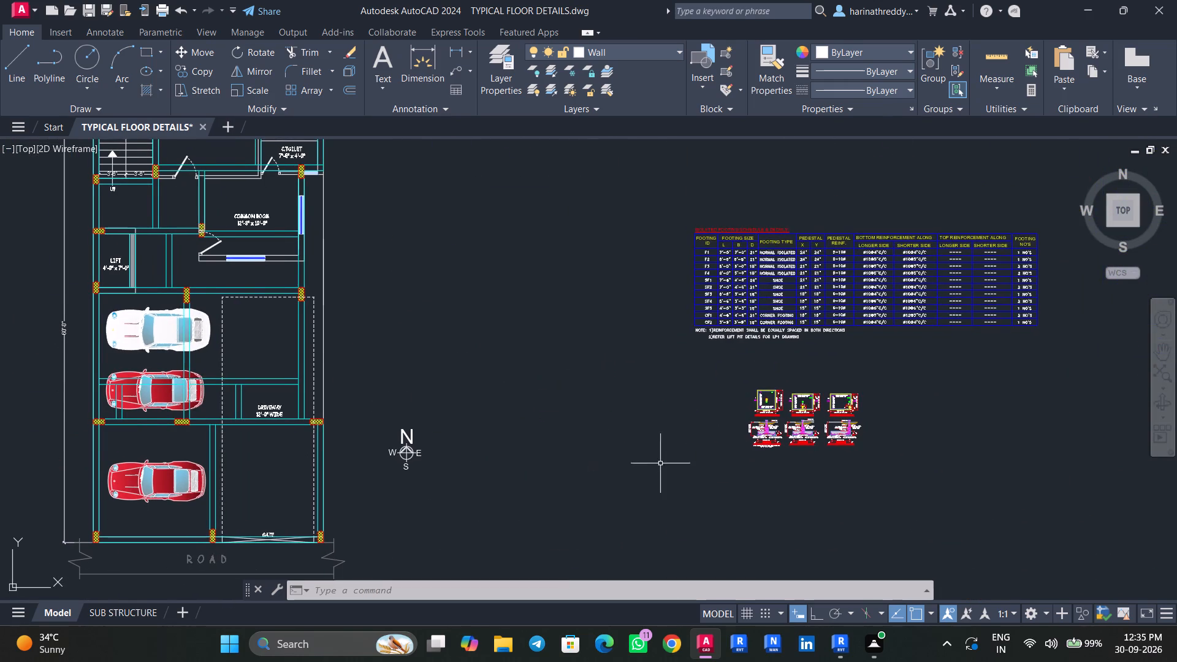
pyautogui.moveTo(554, 471); pyautogui.dragTo(498, 475, button='middle')
pyautogui.moveTo(630, 473); pyautogui.dragTo(458, 478, button='middle')
pyautogui.scroll(1, 556, 238)
pyautogui.scroll(-1, 555, 240)
pyautogui.scroll(2, 554, 243)
pyautogui.moveTo(541, 294); pyautogui.dragTo(505, 343, button='middle')
pyautogui.scroll(3, 505, 343)
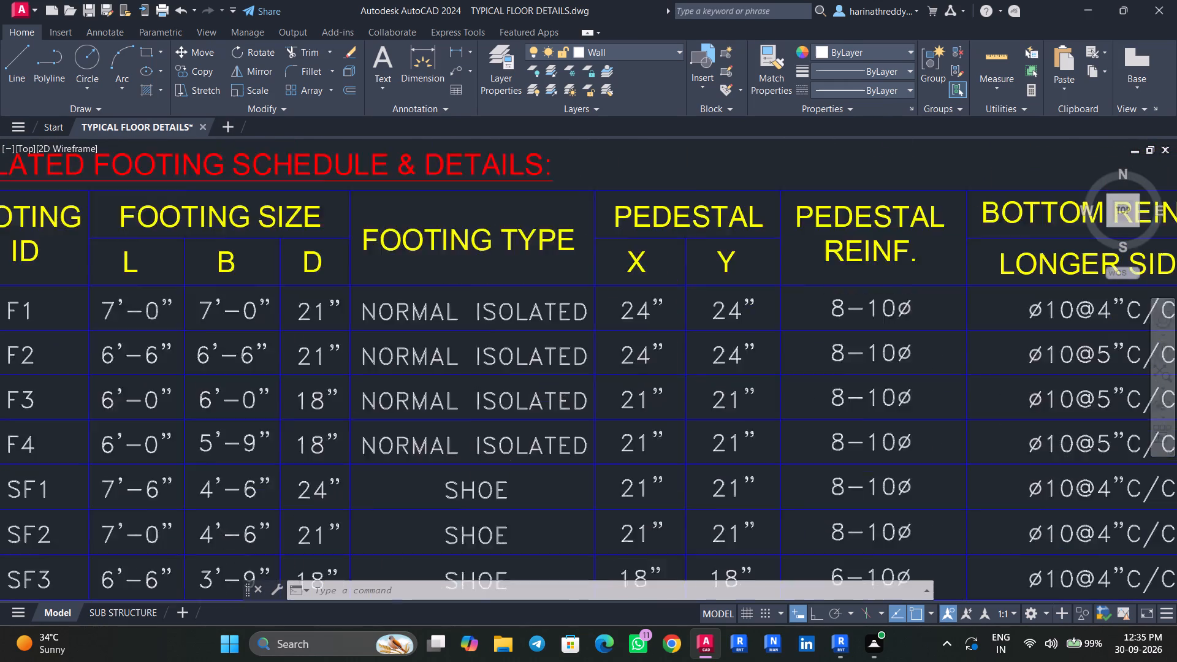
pyautogui.scroll(-6, 470, 392)
pyautogui.moveTo(520, 445); pyautogui.dragTo(549, 269, button='middle')
pyautogui.scroll(6, 548, 275)
pyautogui.moveTo(463, 419); pyautogui.dragTo(595, 303, button='middle')
pyautogui.scroll(1, 581, 305)
pyautogui.moveTo(574, 400); pyautogui.dragTo(593, 382, button='middle')
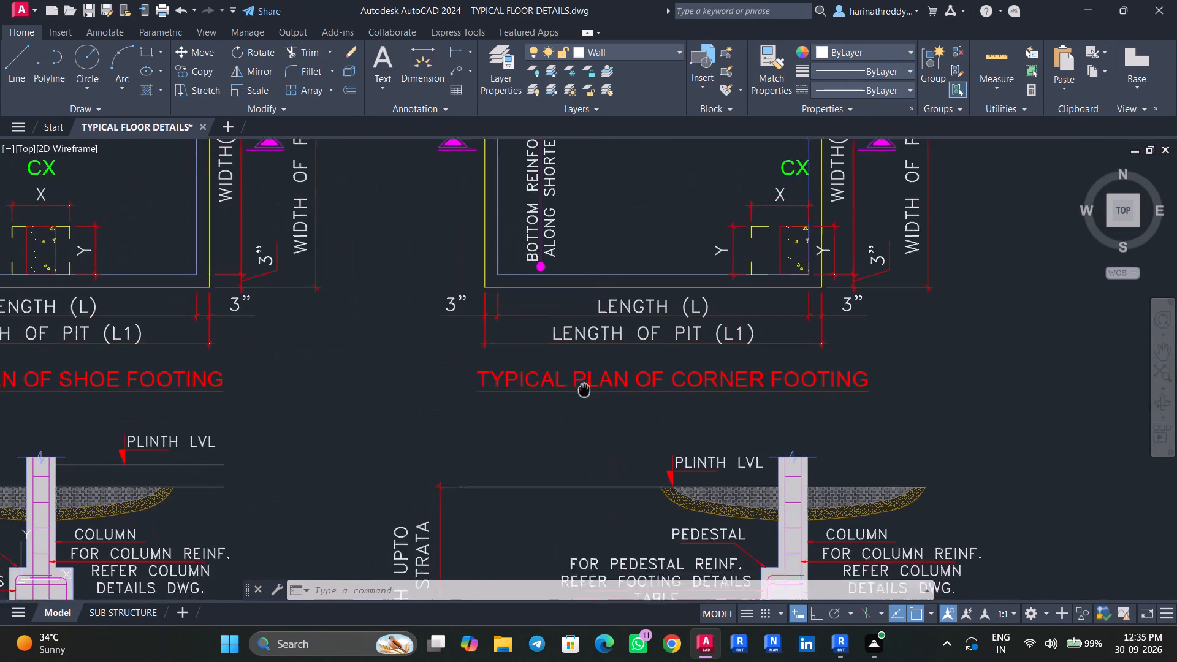
pyautogui.moveTo(593, 382); pyautogui.dragTo(612, 363, button='middle')
pyautogui.scroll(-2, 623, 347)
pyautogui.moveTo(640, 351); pyautogui.dragTo(720, 337, button='middle')
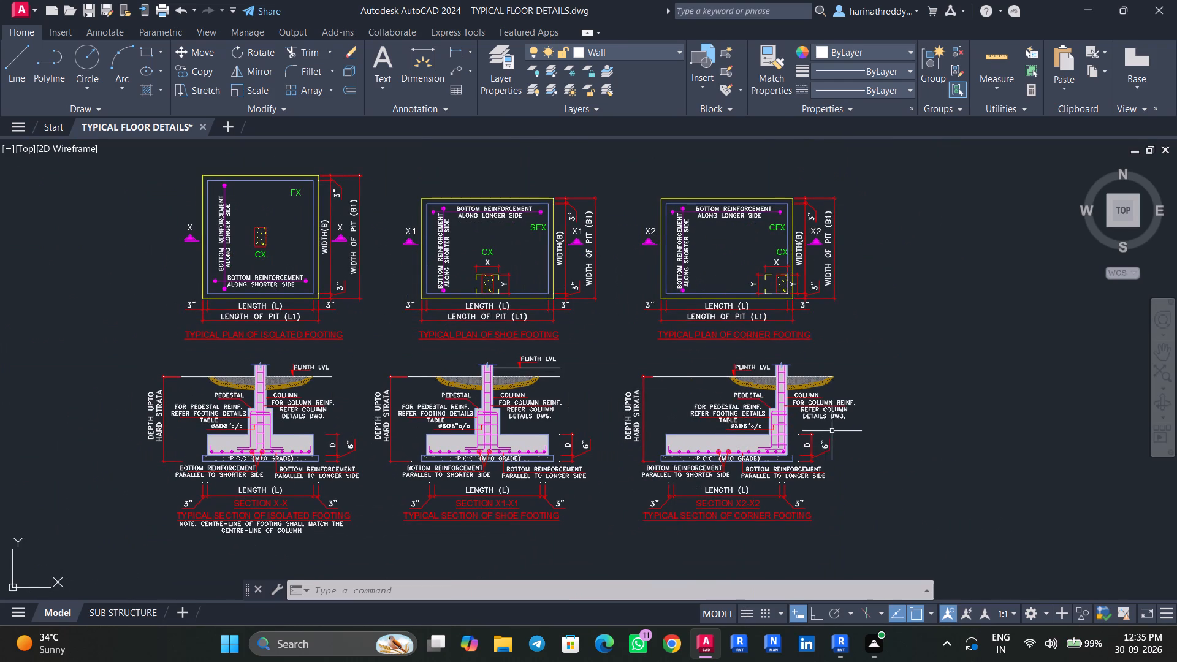
# Switch to Revit and delete the U-shaped bottom rebar from the CF2 footing in Section 1.
pyautogui.click(834, 645)
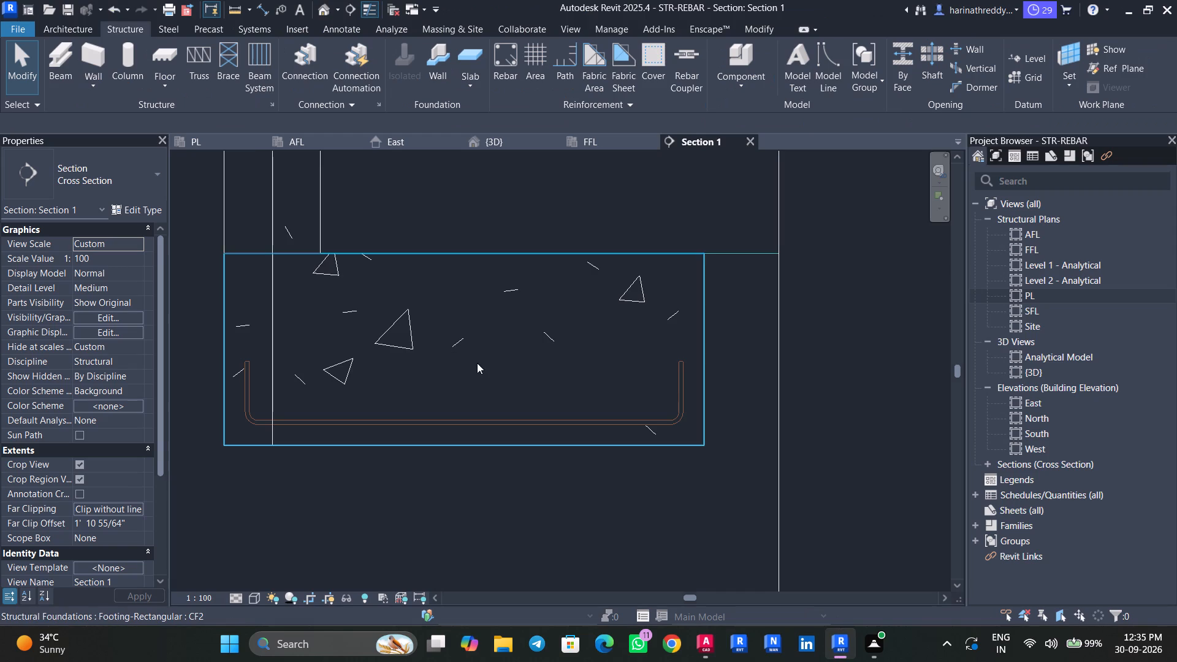
pyautogui.scroll(-3, 477, 363)
pyautogui.moveTo(486, 392); pyautogui.dragTo(510, 486, button='middle')
pyautogui.scroll(-4, 530, 451)
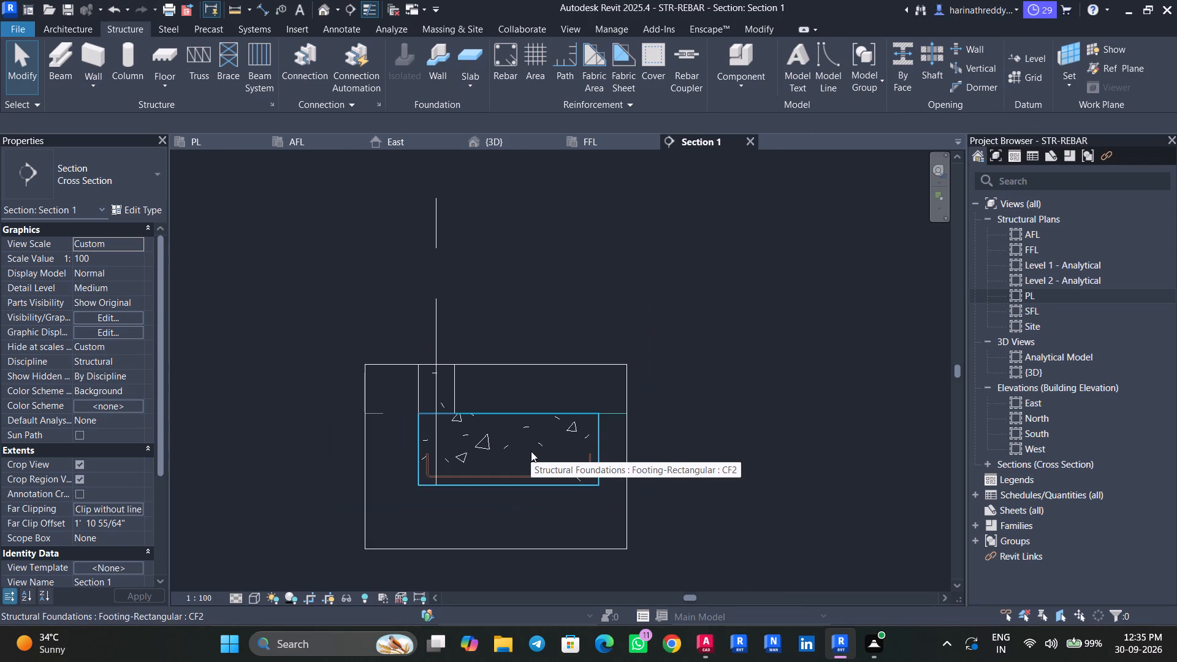
pyautogui.click(545, 479)
pyautogui.press('Delete')
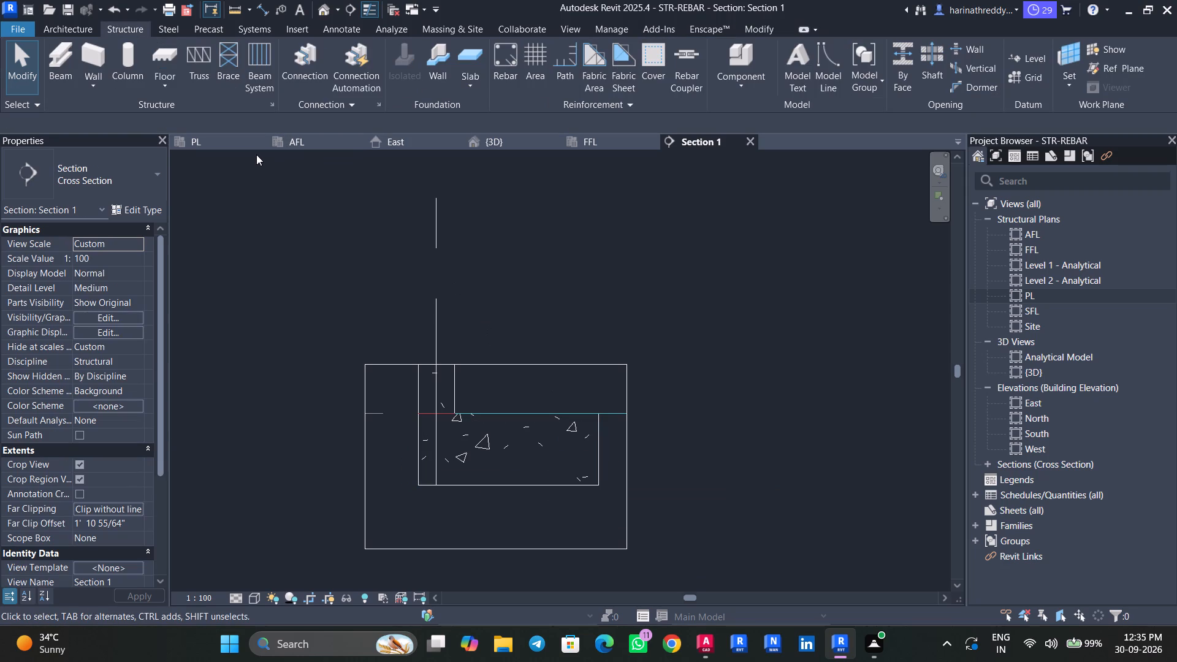
# Open the AFL structural plan at the footings around grids A and B near grids 6 and 7.
pyautogui.click(288, 143)
pyautogui.scroll(-5, 503, 289)
pyautogui.moveTo(519, 294); pyautogui.dragTo(403, 249, button='middle')
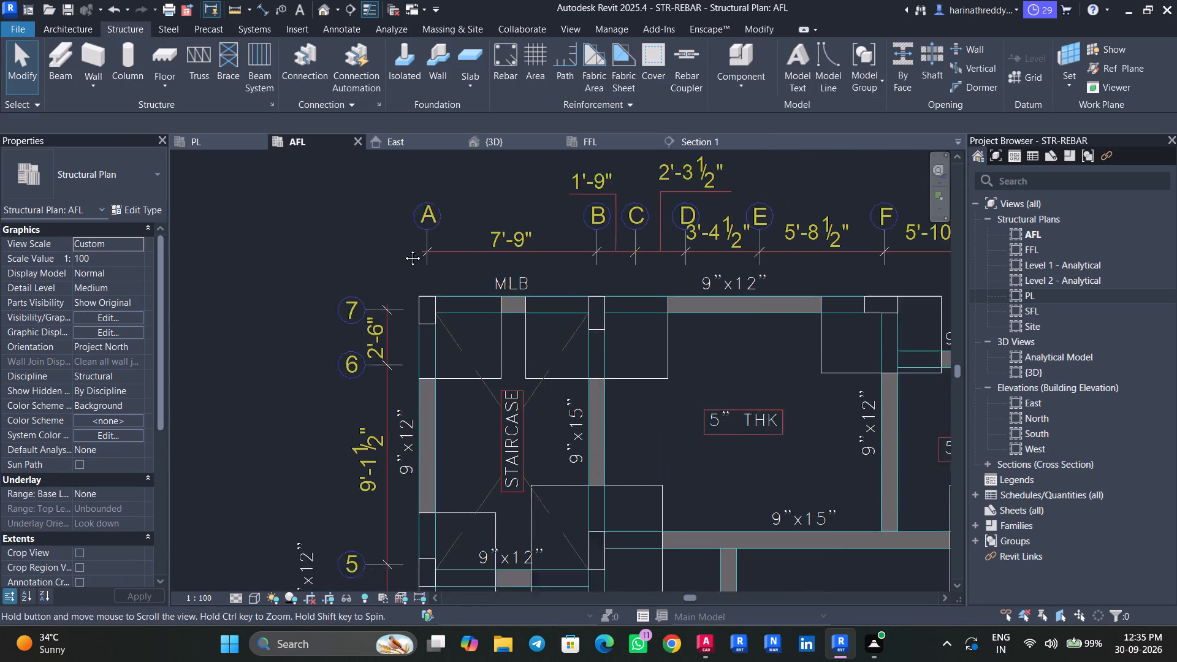
pyautogui.moveTo(403, 249); pyautogui.dragTo(403, 248, button='middle')
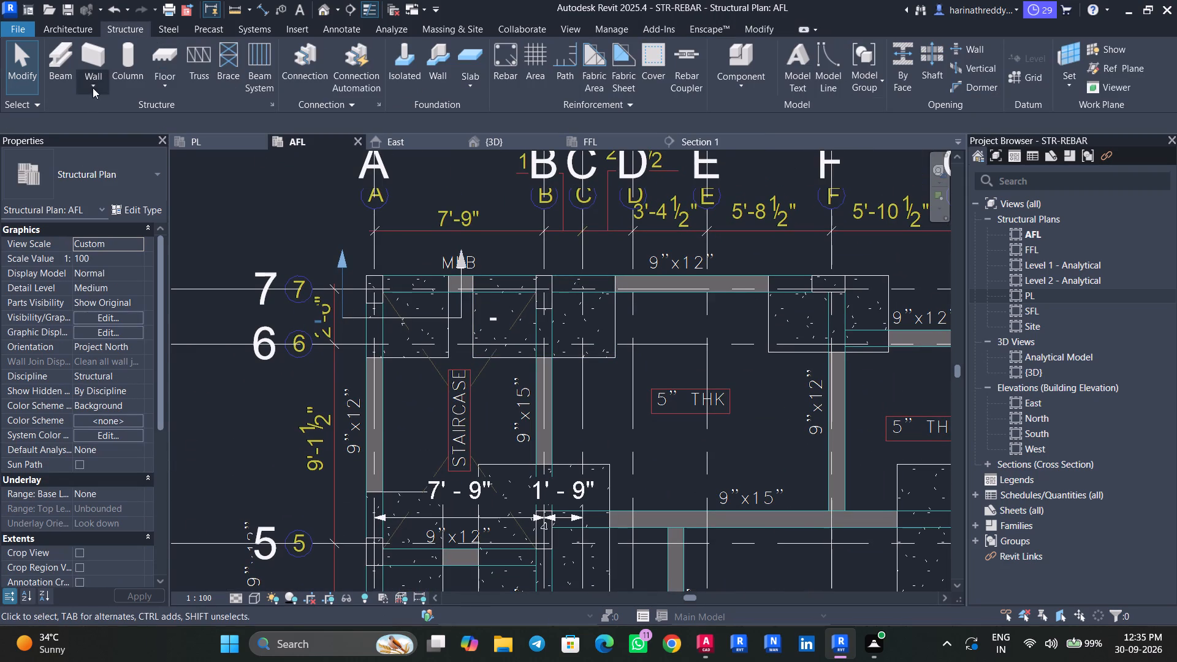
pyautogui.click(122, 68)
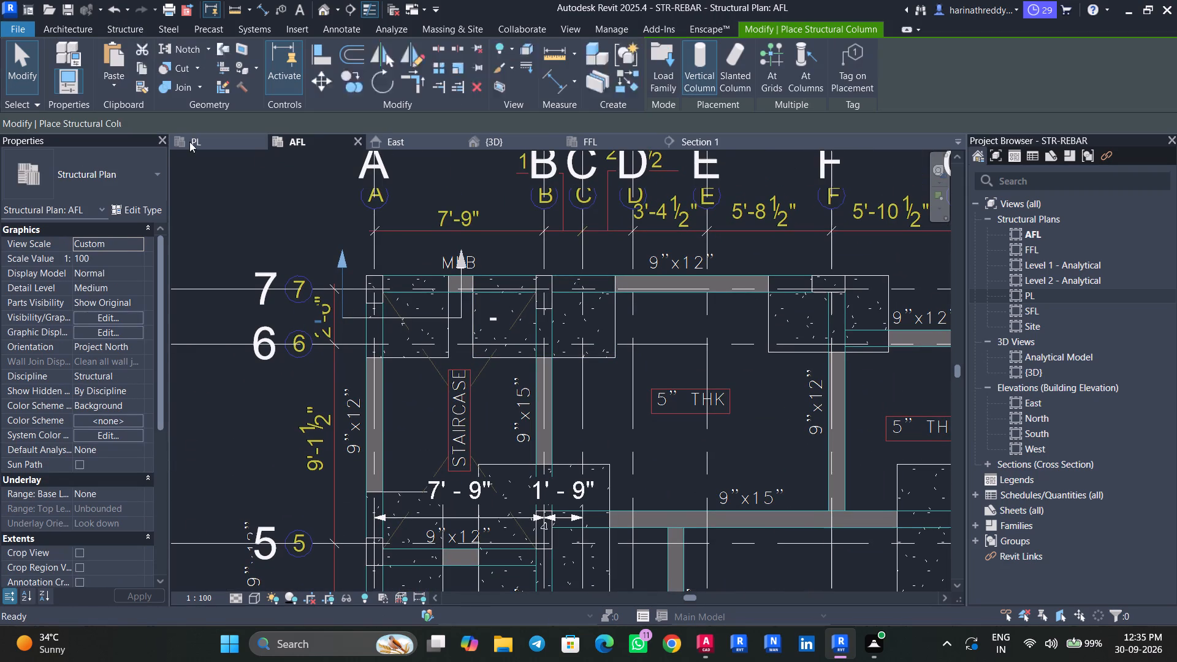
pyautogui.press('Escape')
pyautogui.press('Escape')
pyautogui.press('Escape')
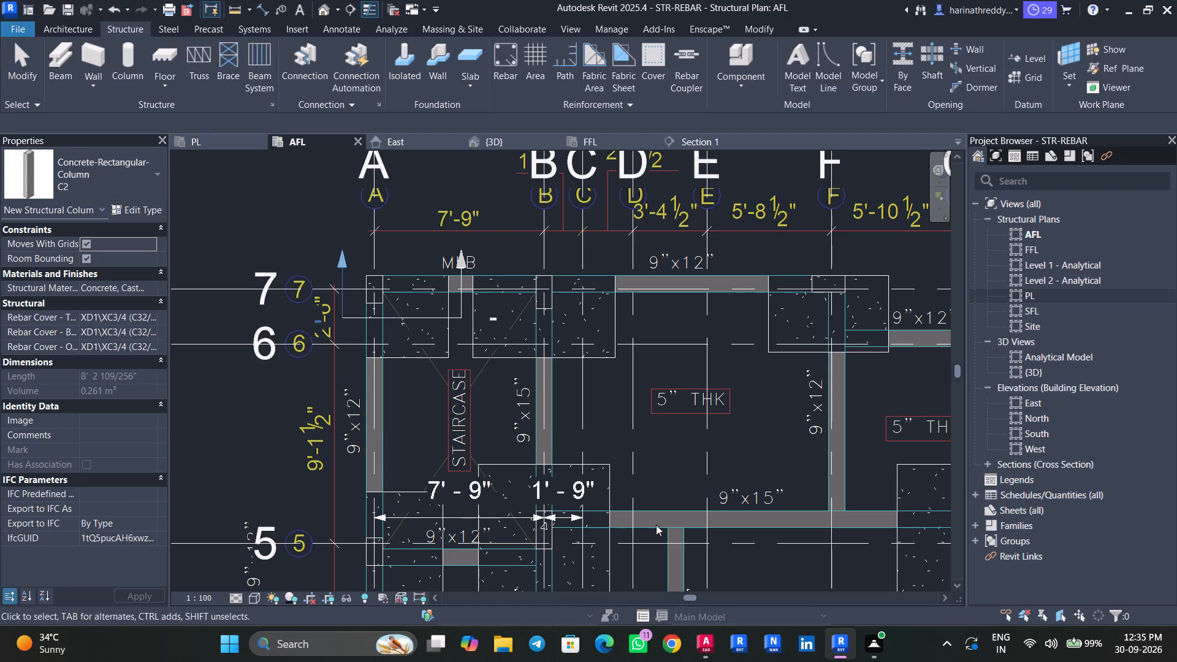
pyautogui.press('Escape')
# Switch to AutoCAD and examine the pedestal, column and bottom reinforcement in the typical shoe and isolated footing sections.
pyautogui.click(710, 654)
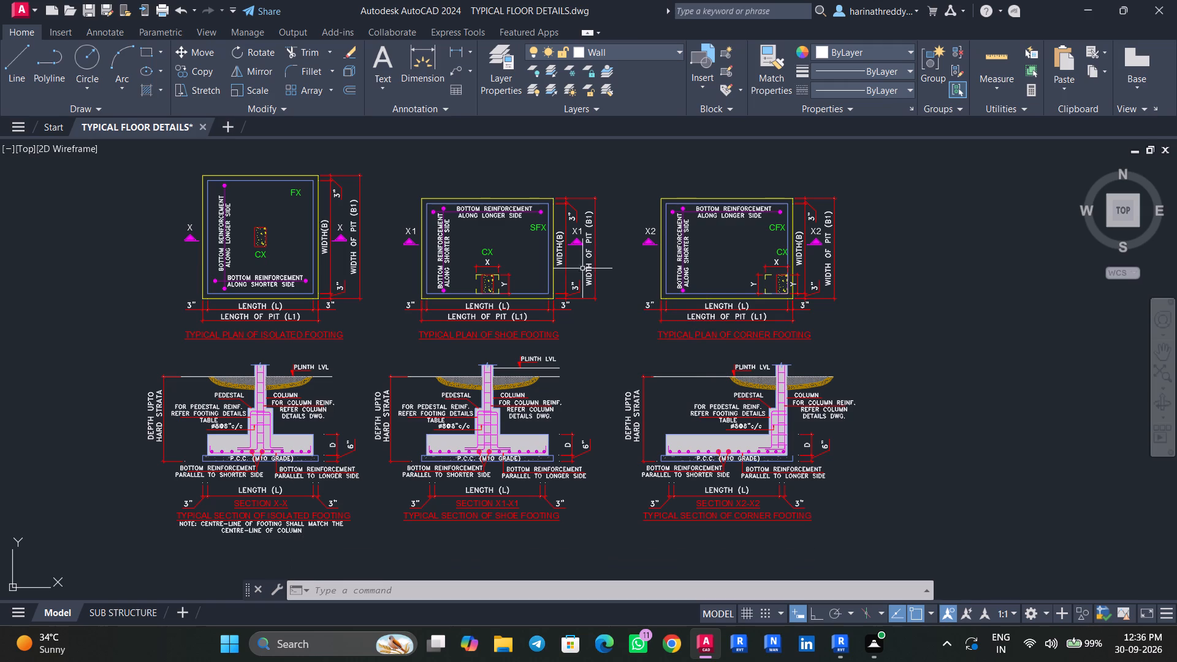
pyautogui.scroll(3, 428, 451)
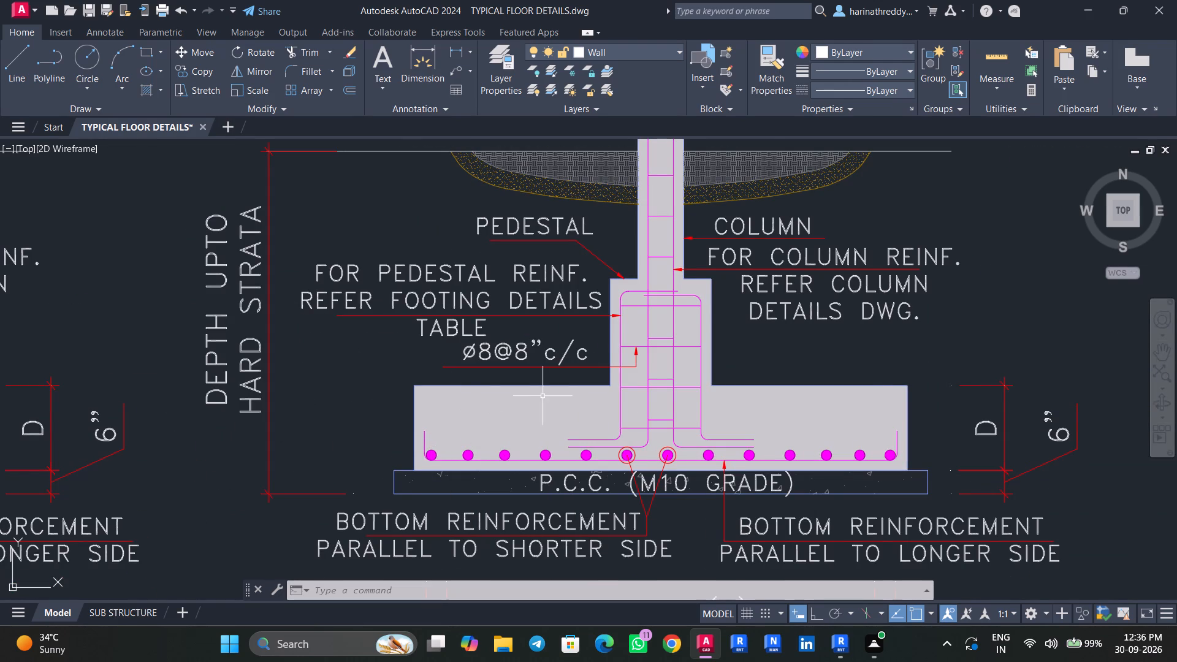
pyautogui.scroll(-3, 565, 337)
pyautogui.scroll(4, 618, 332)
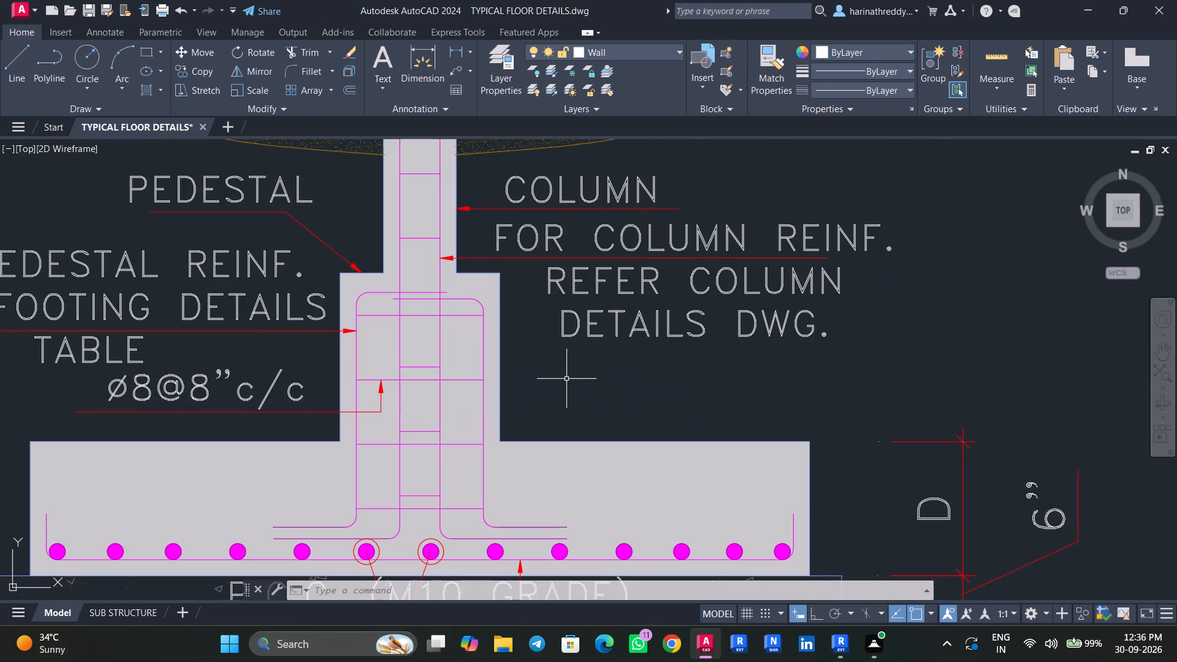
pyautogui.scroll(-6, 566, 379)
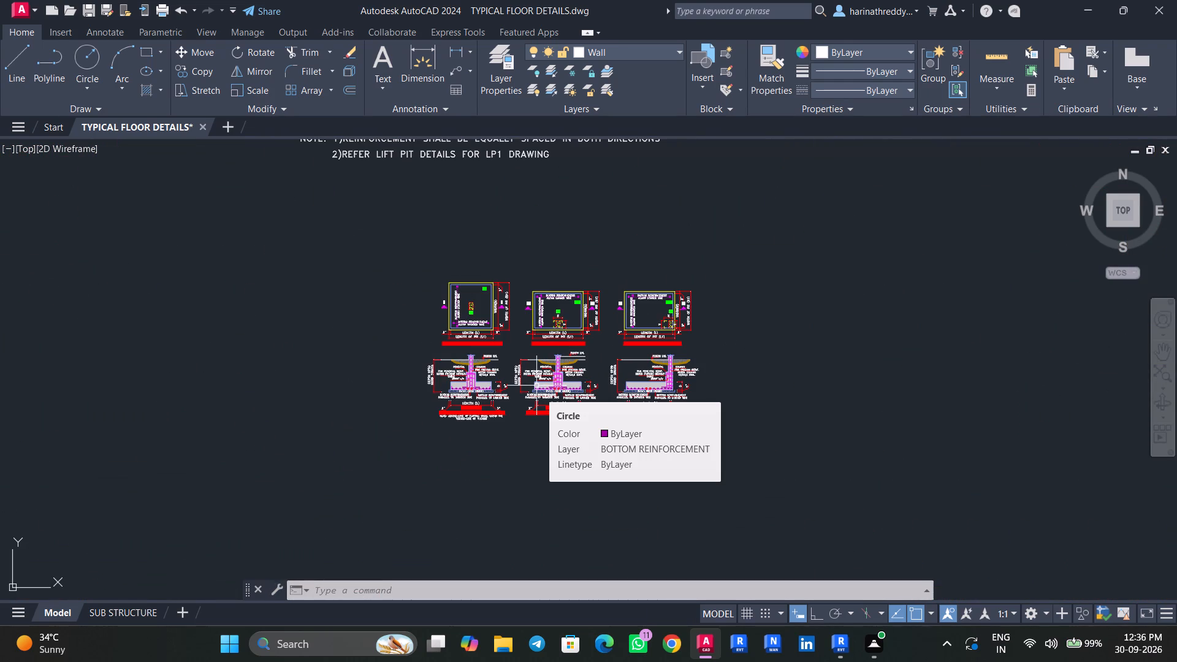
pyautogui.scroll(5, 473, 348)
pyautogui.scroll(1, 467, 398)
pyautogui.moveTo(467, 398); pyautogui.dragTo(440, 290, button='middle')
pyautogui.scroll(-4, 448, 322)
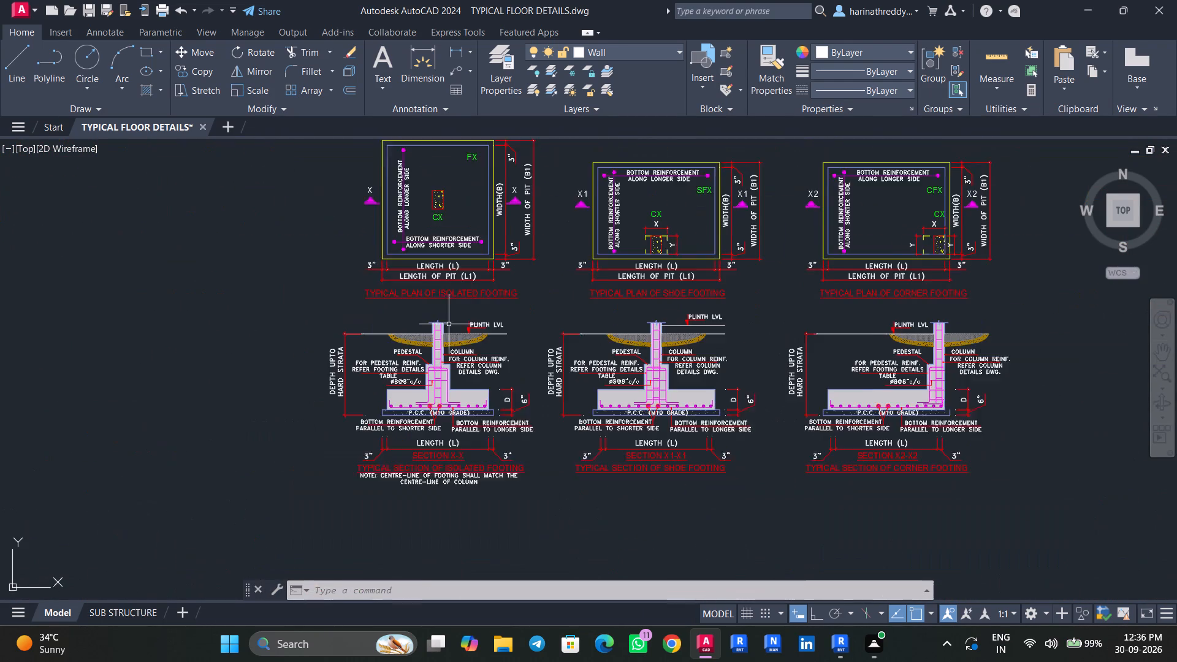
pyautogui.moveTo(449, 314); pyautogui.dragTo(432, 259, button='middle')
pyautogui.scroll(5, 428, 315)
pyautogui.scroll(-2, 445, 345)
pyautogui.moveTo(463, 362); pyautogui.dragTo(446, 336, button='middle')
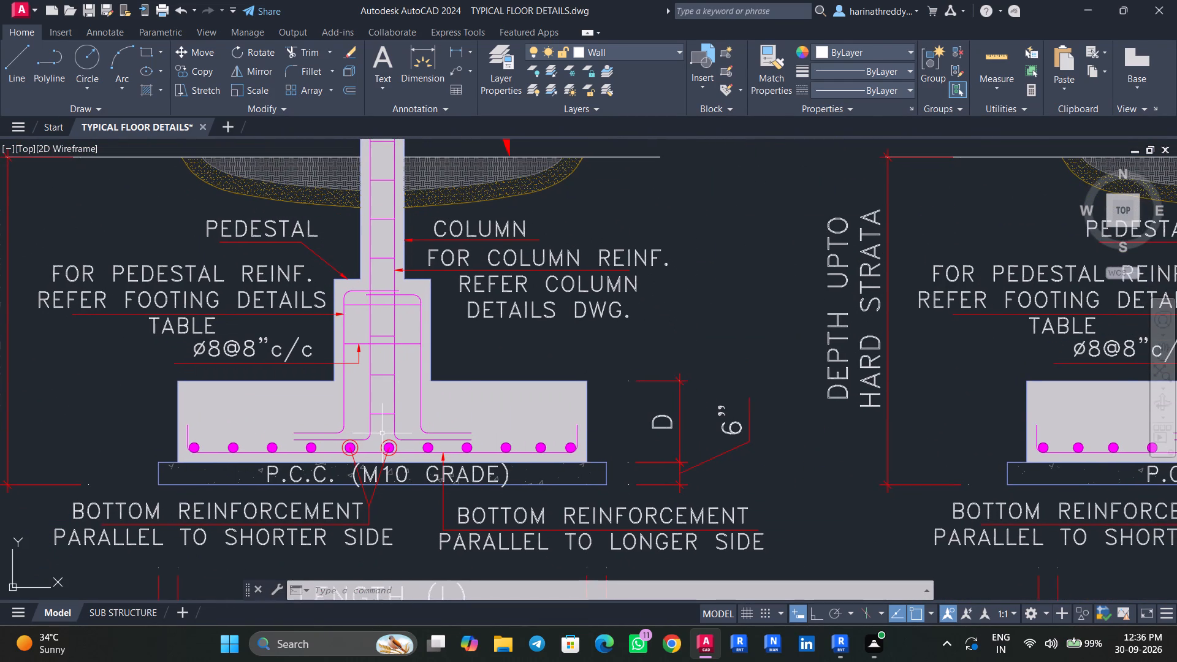
# Examine the bottom reinforcement directions and column or pedestal positions in the typical plans of the isolated and shoe footings.
pyautogui.scroll(-3, 382, 433)
pyautogui.scroll(-1, 505, 421)
pyautogui.moveTo(491, 429); pyautogui.dragTo(431, 451, button='middle')
pyautogui.scroll(4, 539, 336)
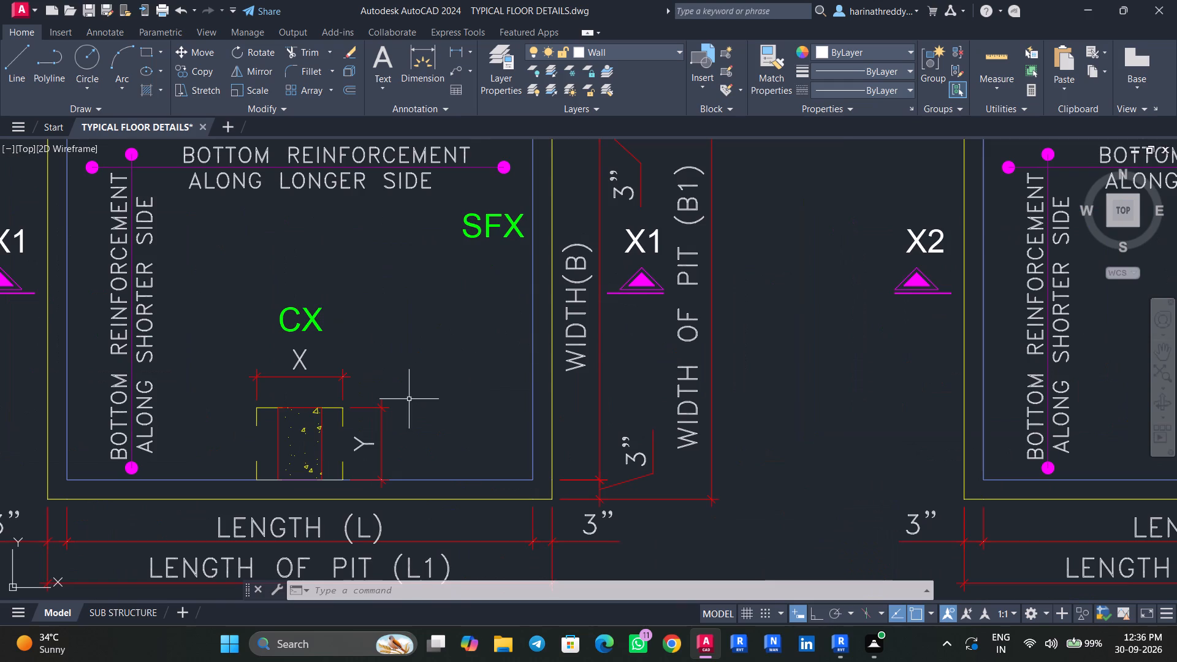
pyautogui.scroll(-5, 409, 399)
pyautogui.scroll(4, 361, 371)
pyautogui.moveTo(291, 434); pyautogui.dragTo(465, 392, button='middle')
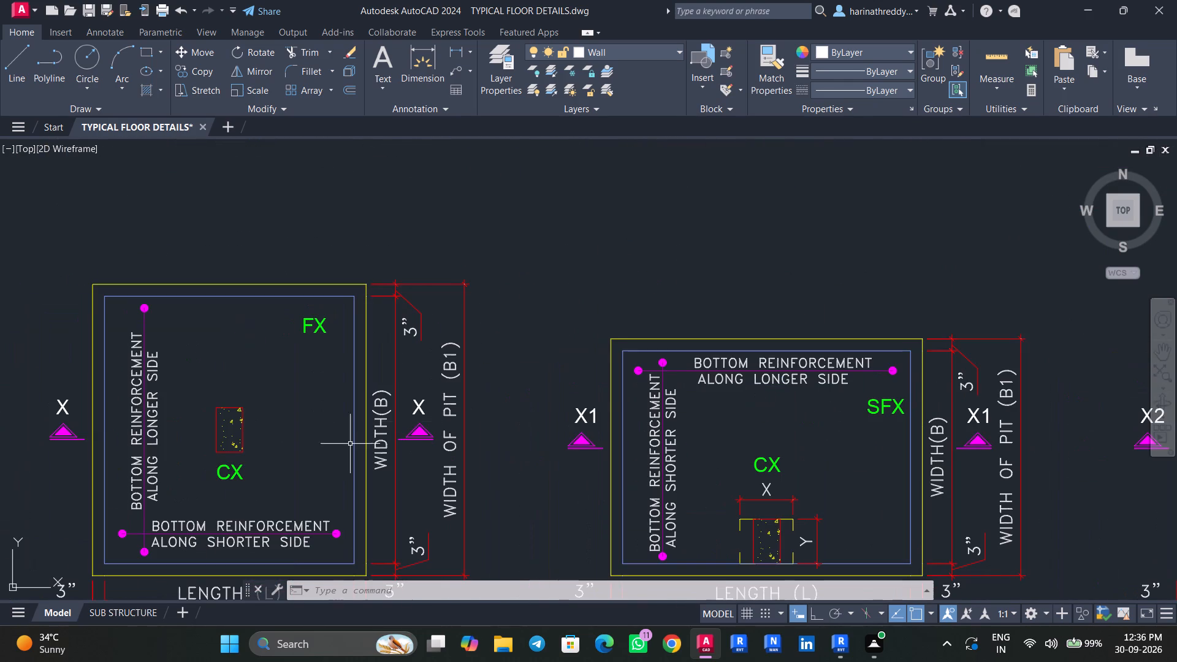
pyautogui.scroll(-1, 336, 446)
pyautogui.moveTo(333, 449); pyautogui.dragTo(402, 380, button='middle')
pyautogui.moveTo(389, 446); pyautogui.dragTo(401, 401, button='middle')
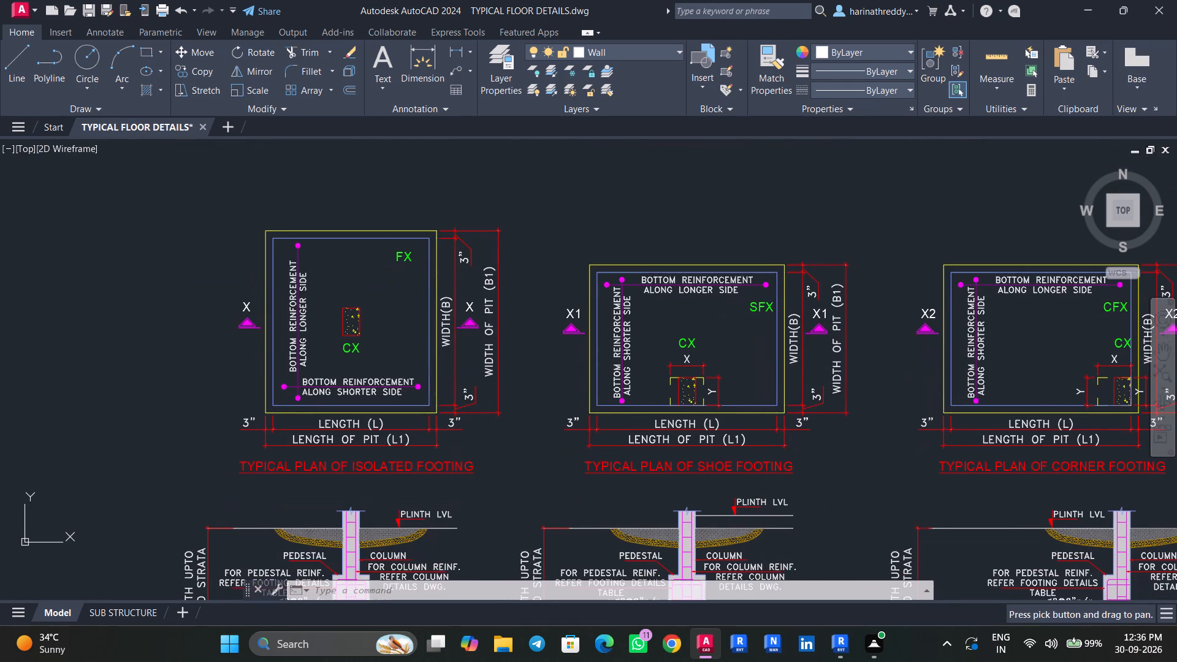
# Review the pedestal sizes, pedestal reinforcement and bottom reinforcement of the footings, including CF1 and CF2, in the isolated footing schedule.
pyautogui.scroll(-4, 401, 401)
pyautogui.moveTo(446, 340); pyautogui.dragTo(425, 399, button='middle')
pyautogui.scroll(3, 403, 237)
pyautogui.moveTo(470, 256); pyautogui.dragTo(430, 296, button='middle')
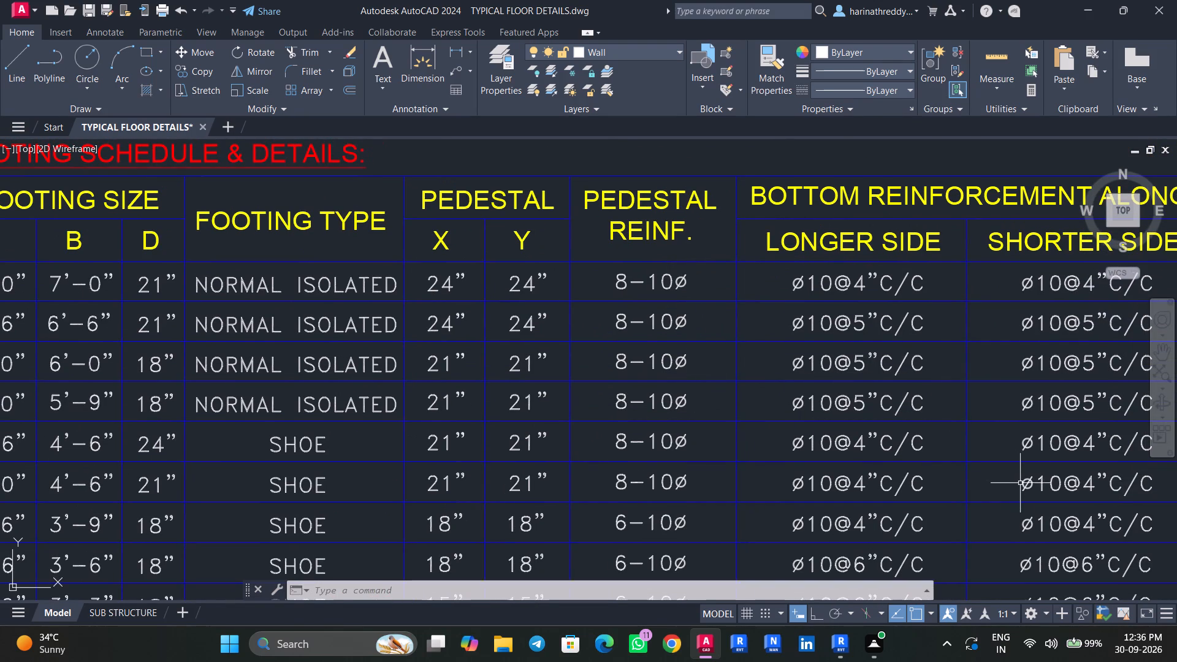
pyautogui.scroll(-3, 524, 326)
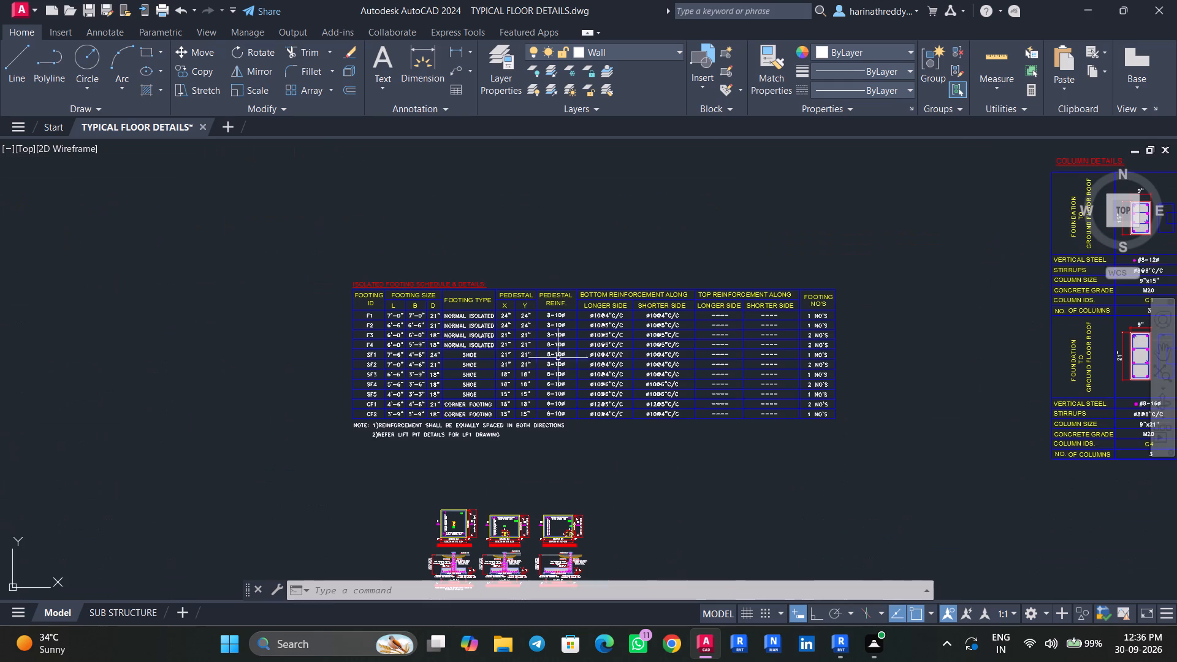
pyautogui.moveTo(567, 373); pyautogui.dragTo(467, 299, button='middle')
pyautogui.scroll(1, 324, 368)
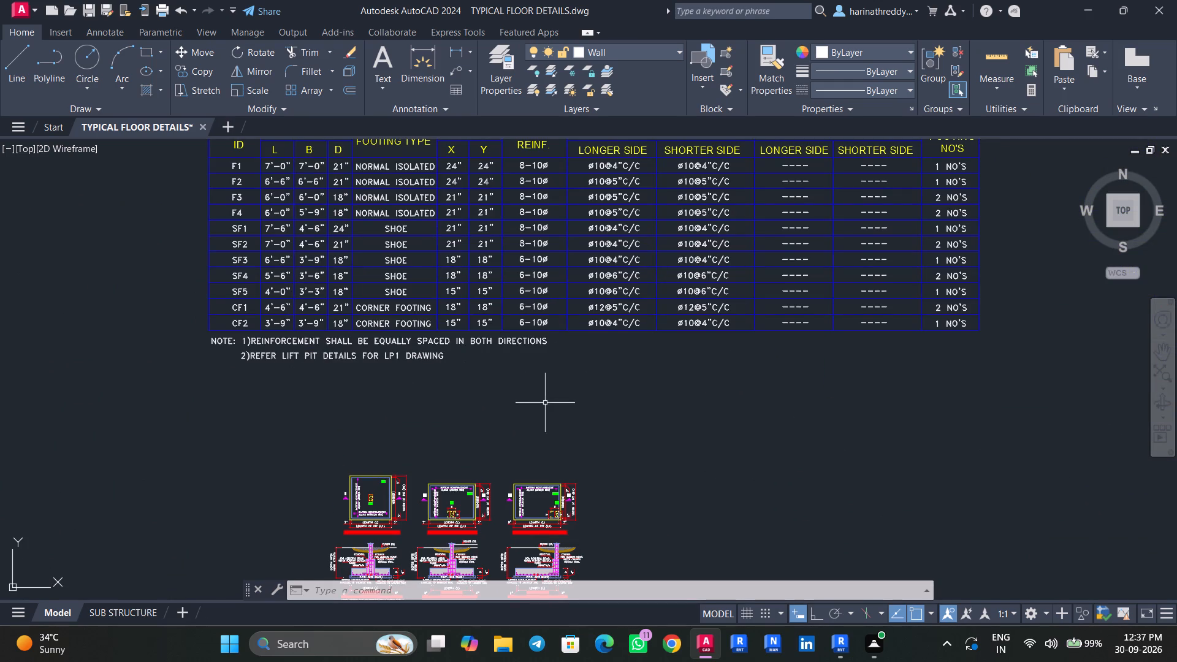
pyautogui.scroll(2, 499, 339)
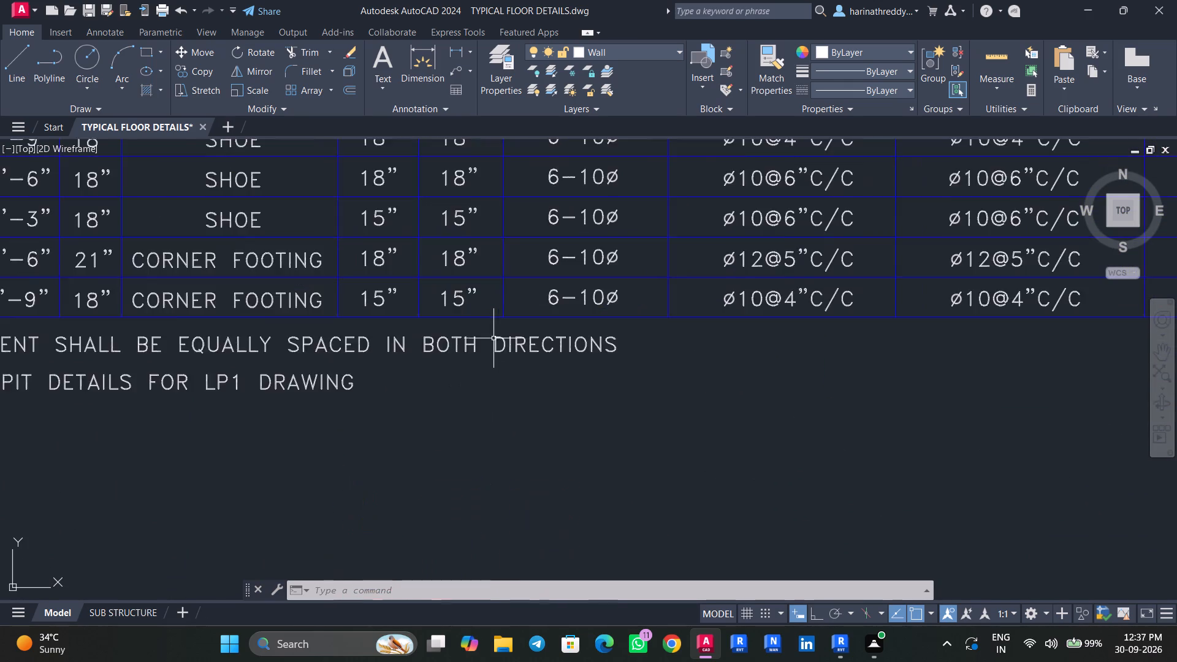
pyautogui.moveTo(489, 345); pyautogui.dragTo(455, 483, button='middle')
pyautogui.scroll(-3, 461, 470)
pyautogui.scroll(2, 489, 486)
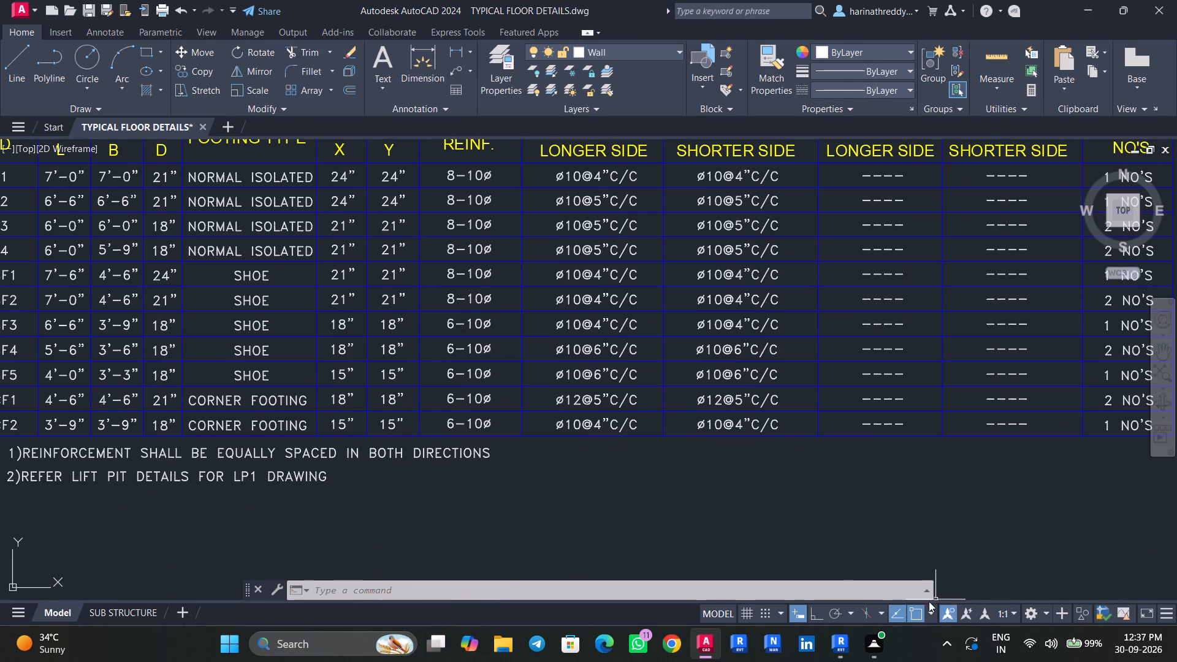
pyautogui.moveTo(663, 527); pyautogui.dragTo(707, 558, button='middle')
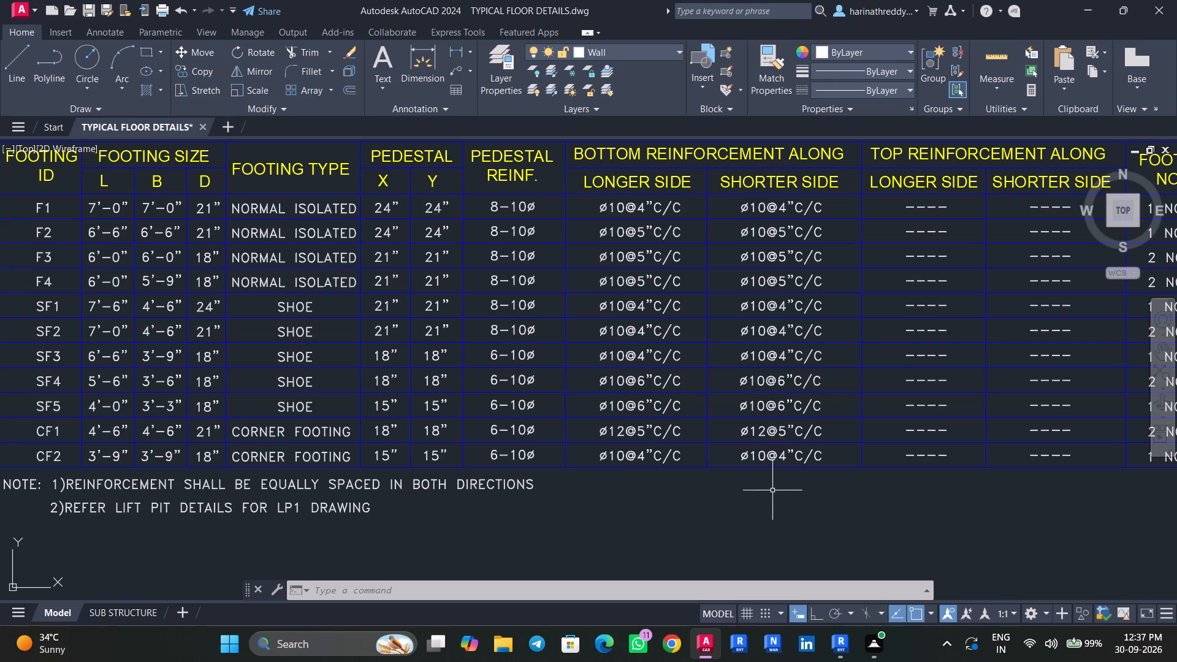
# Switch to Revit and look through the structural column types available for placement in the AFL plan.
pyautogui.click(832, 644)
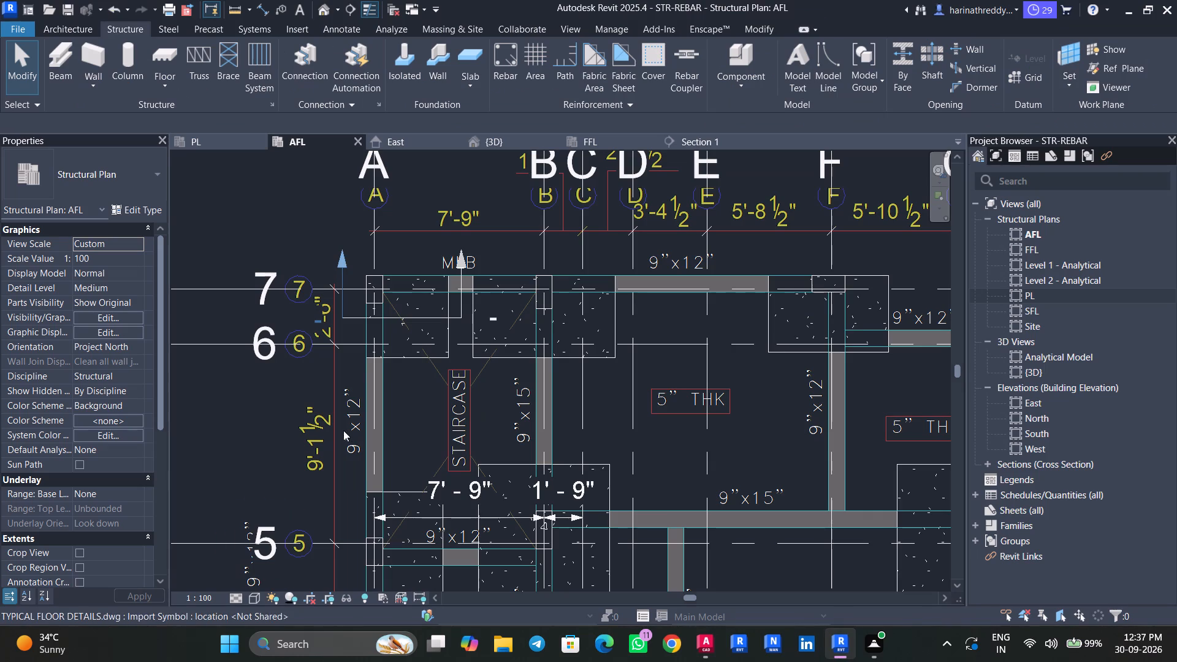
pyautogui.click(126, 64)
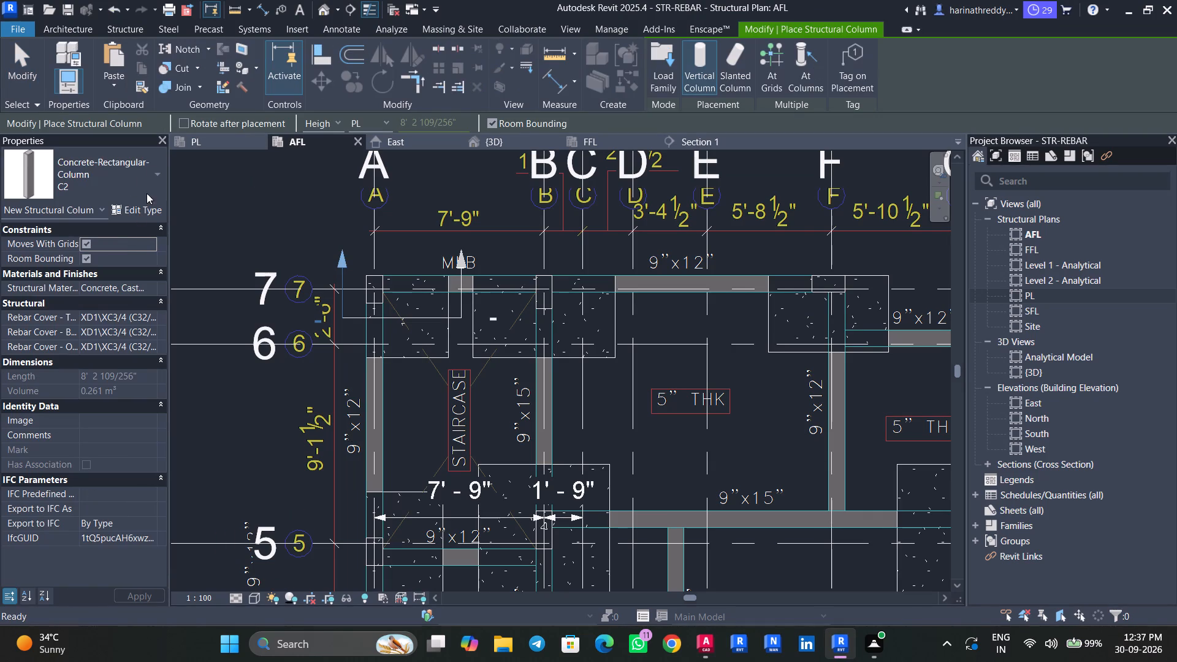
pyautogui.click(152, 169)
pyautogui.scroll(-3, 59, 371)
pyautogui.scroll(5, 65, 371)
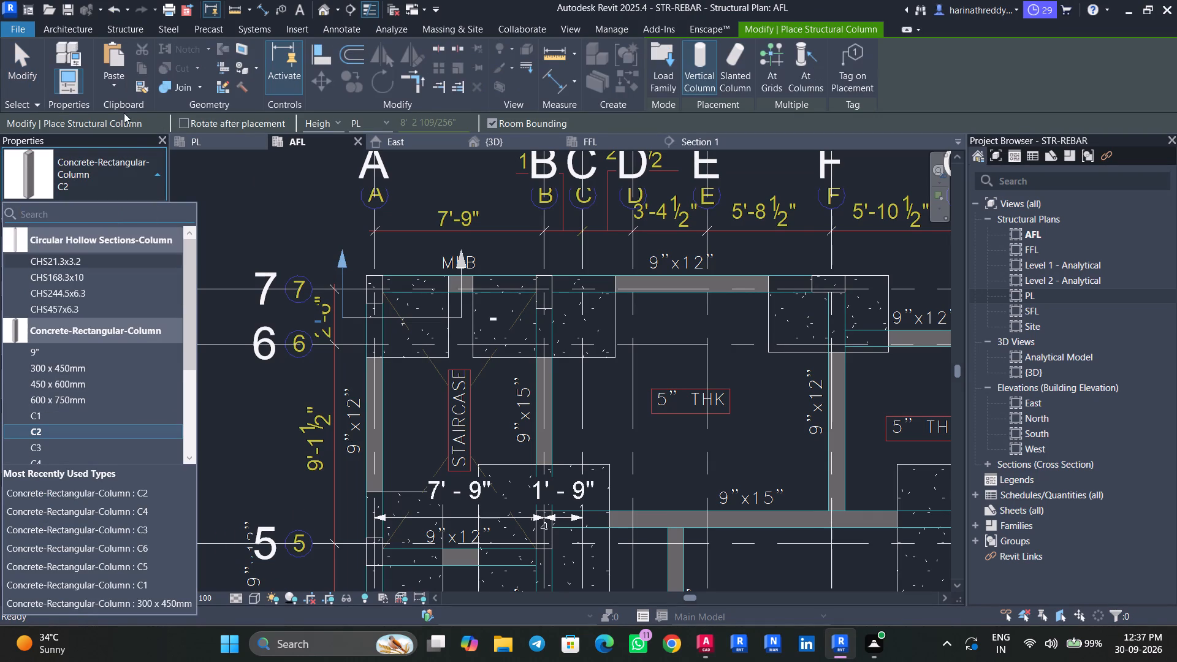
pyautogui.scroll(-4, 57, 401)
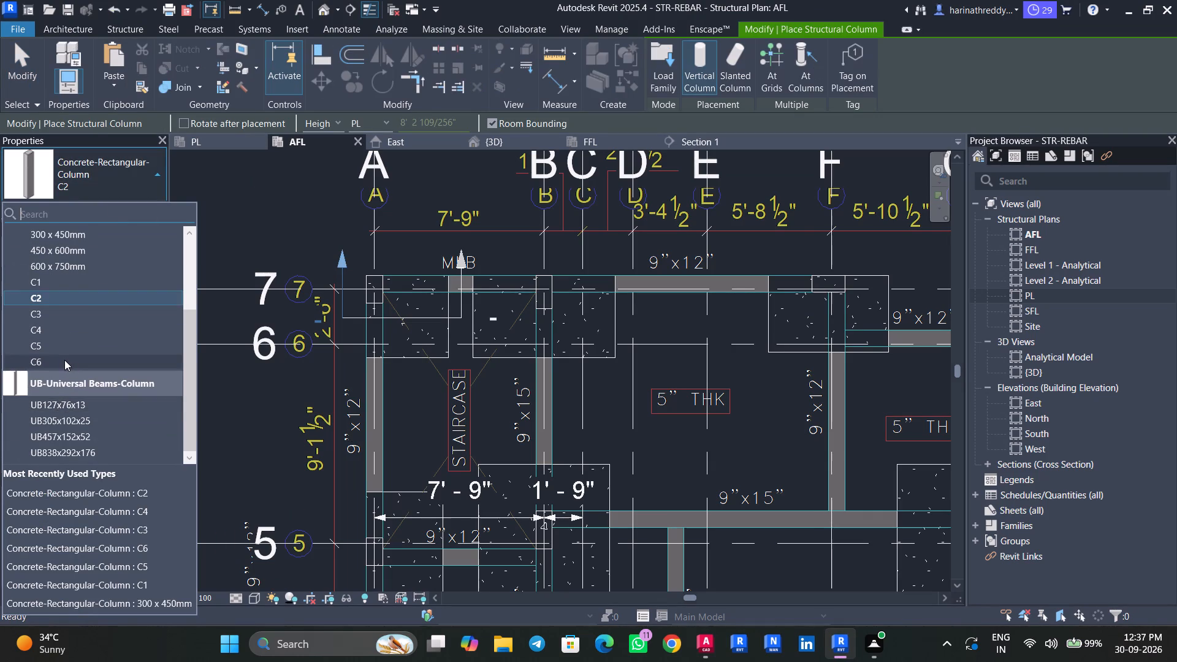
pyautogui.scroll(1, 64, 359)
pyautogui.scroll(-1, 68, 387)
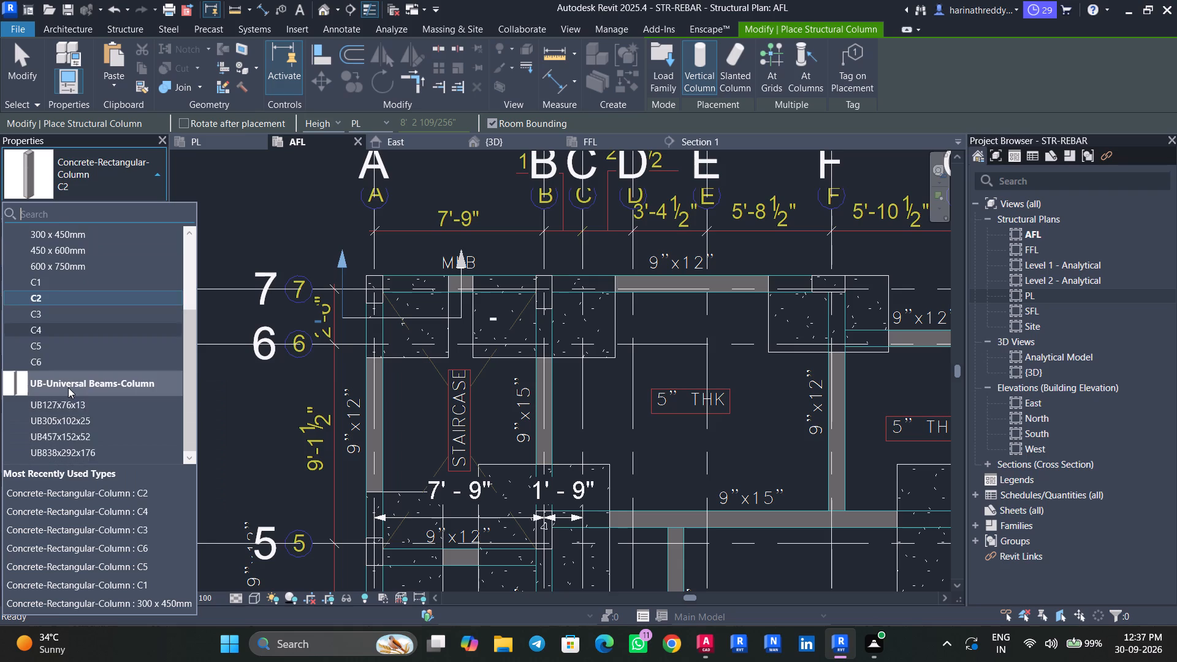
pyautogui.scroll(-3, 68, 387)
pyautogui.click(135, 185)
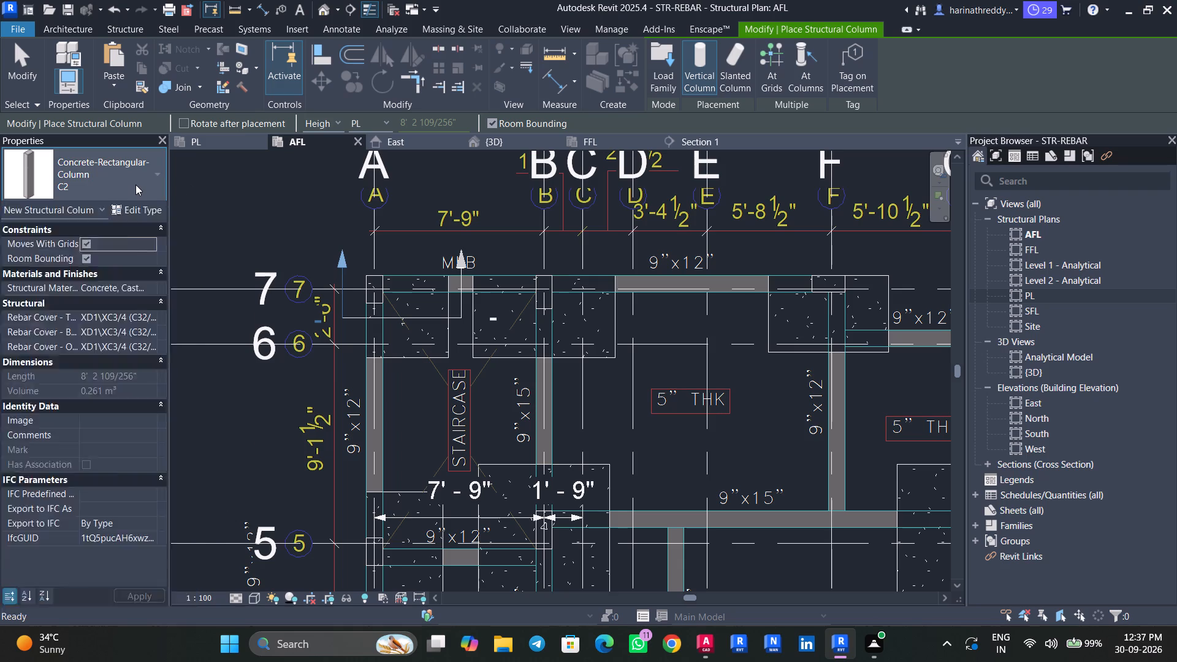
pyautogui.scroll(6, 72, 283)
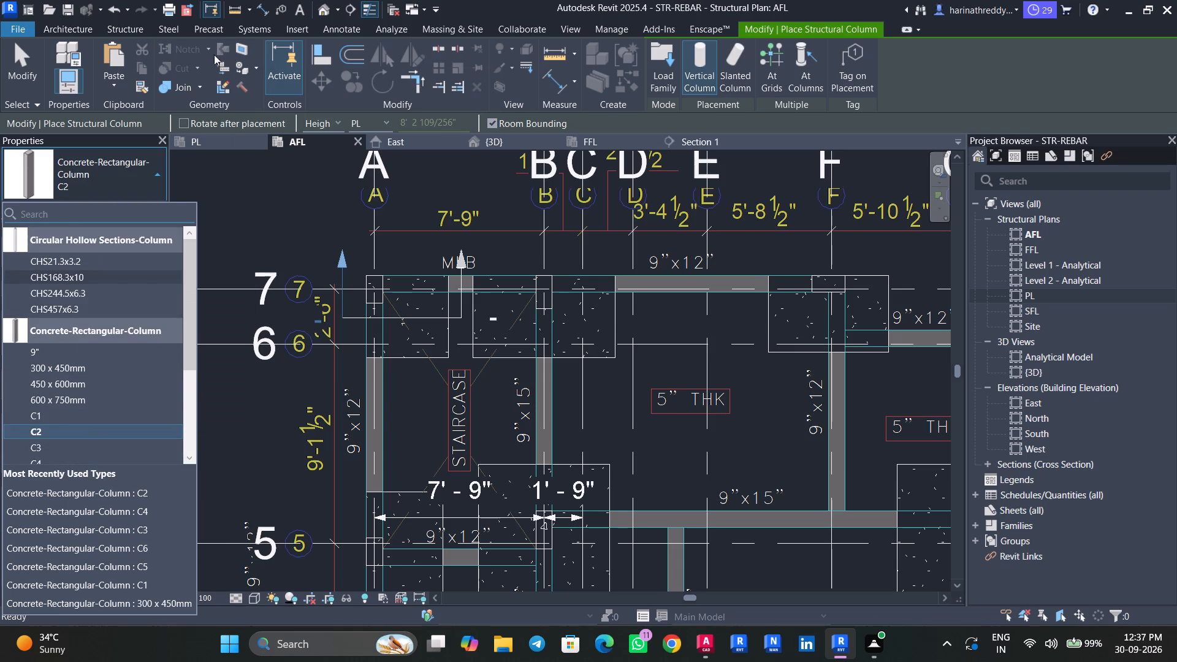
# Check the available isolated foundation types and the structural and architectural column options.
pyautogui.click(120, 28)
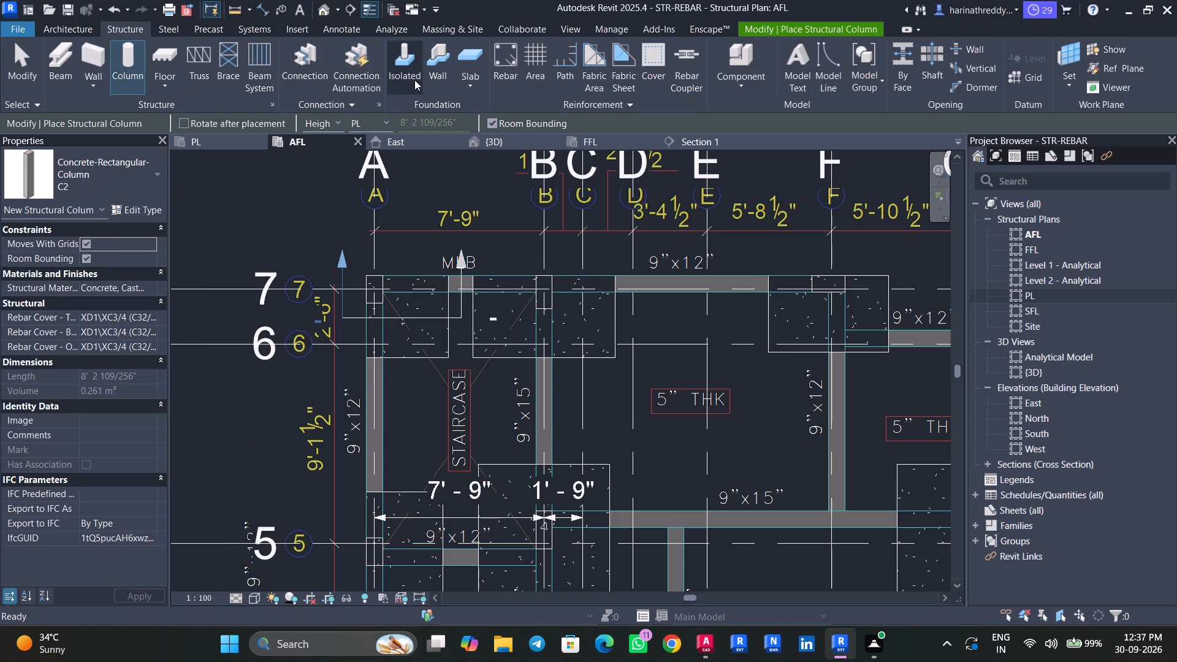
pyautogui.click(414, 79)
pyautogui.click(123, 173)
pyautogui.click(119, 178)
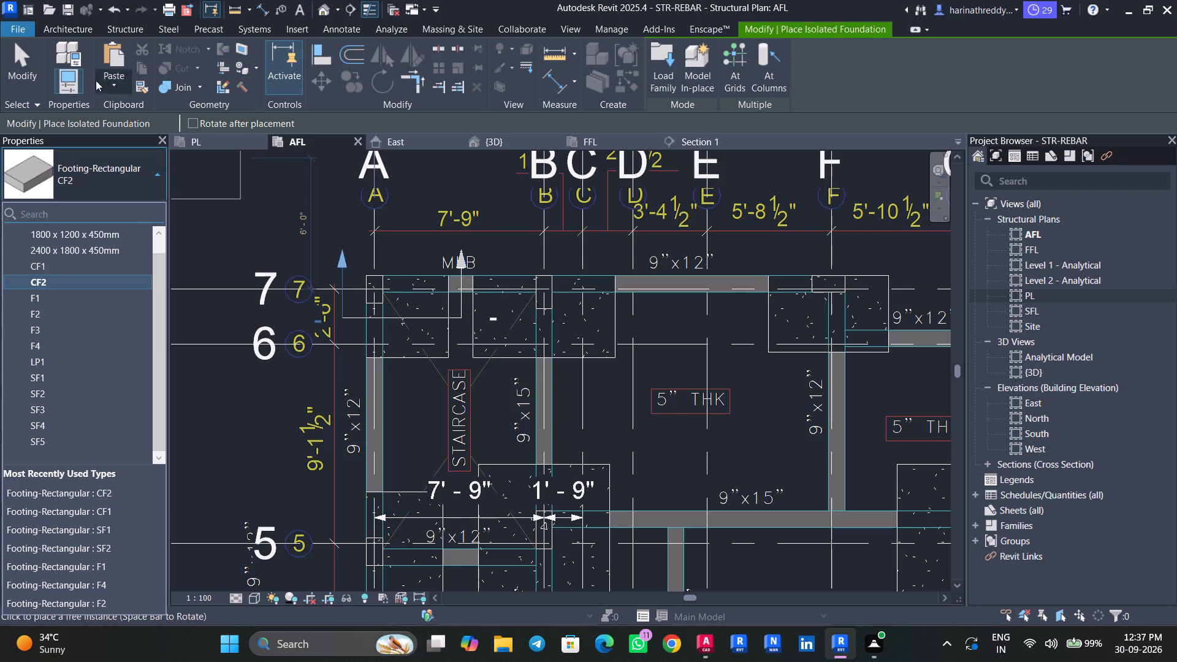
pyautogui.click(74, 34)
pyautogui.click(244, 83)
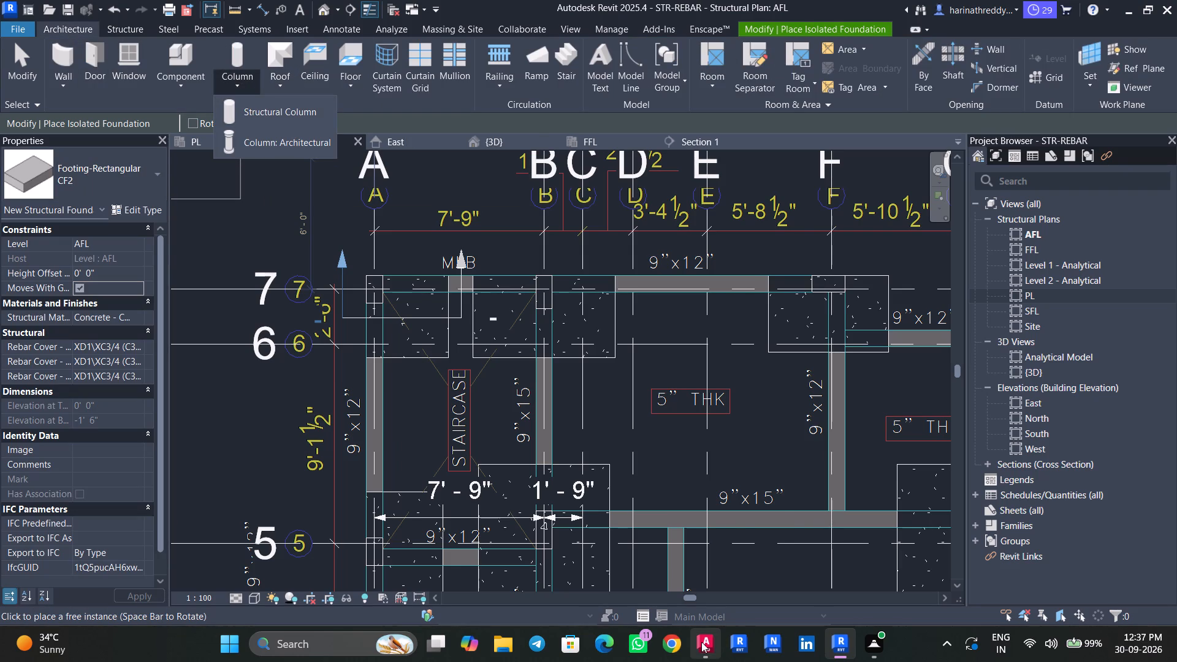
# Arrange the AutoCAD footing schedule and the Revit AFL plan side by side, and exit isolated foundation placement.
pyautogui.click(752, 555)
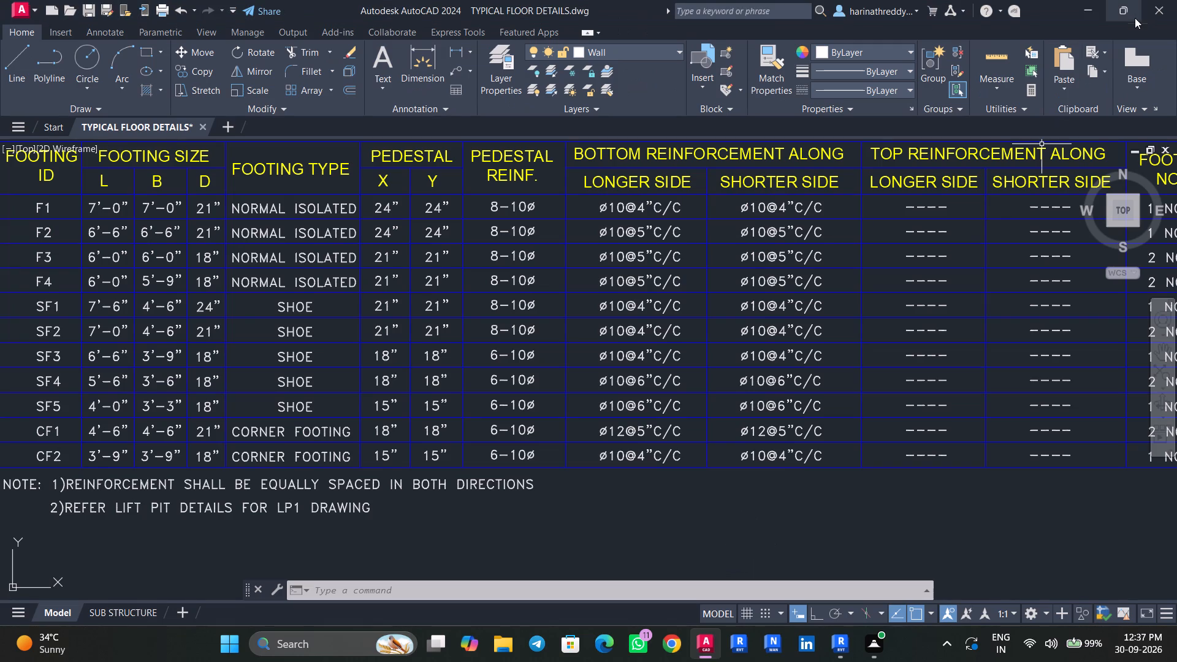
pyautogui.click(1029, 55)
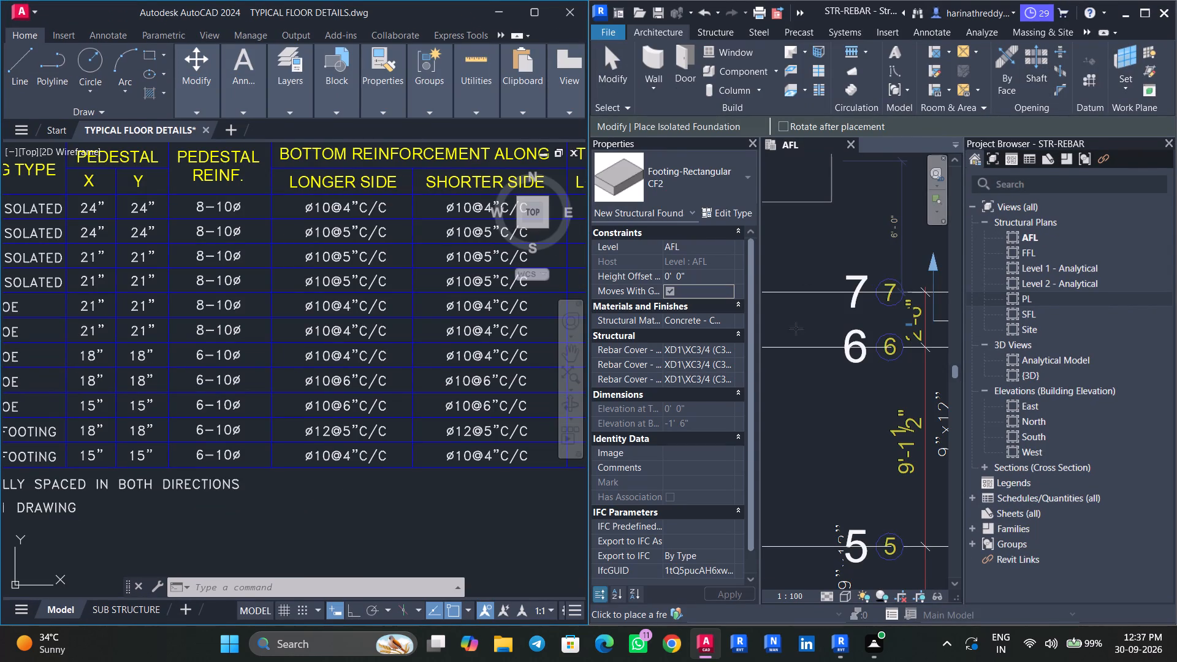
pyautogui.scroll(-2, 832, 343)
pyautogui.moveTo(875, 387); pyautogui.dragTo(725, 362, button='middle')
pyautogui.press('Escape')
pyautogui.press('Escape')
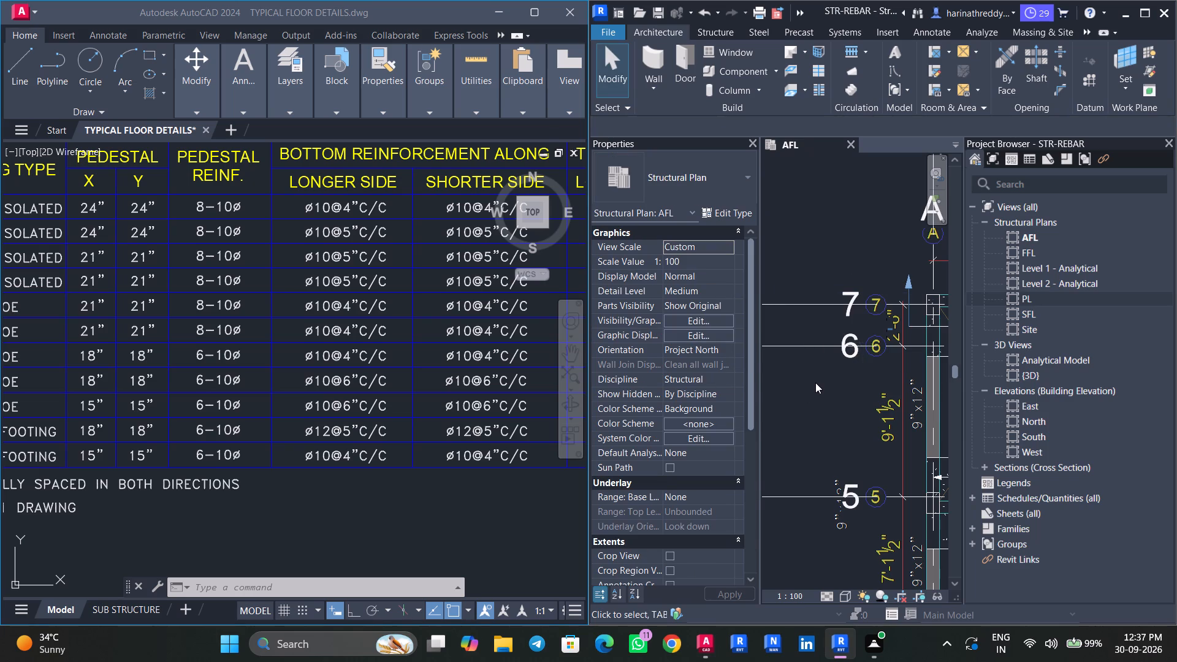
# Examine the footing types, pedestal sizes and pedestal reinforcement in the AutoCAD footing schedule alongside the Revit AFL plan.
pyautogui.scroll(-6, 815, 382)
pyautogui.scroll(1, 815, 382)
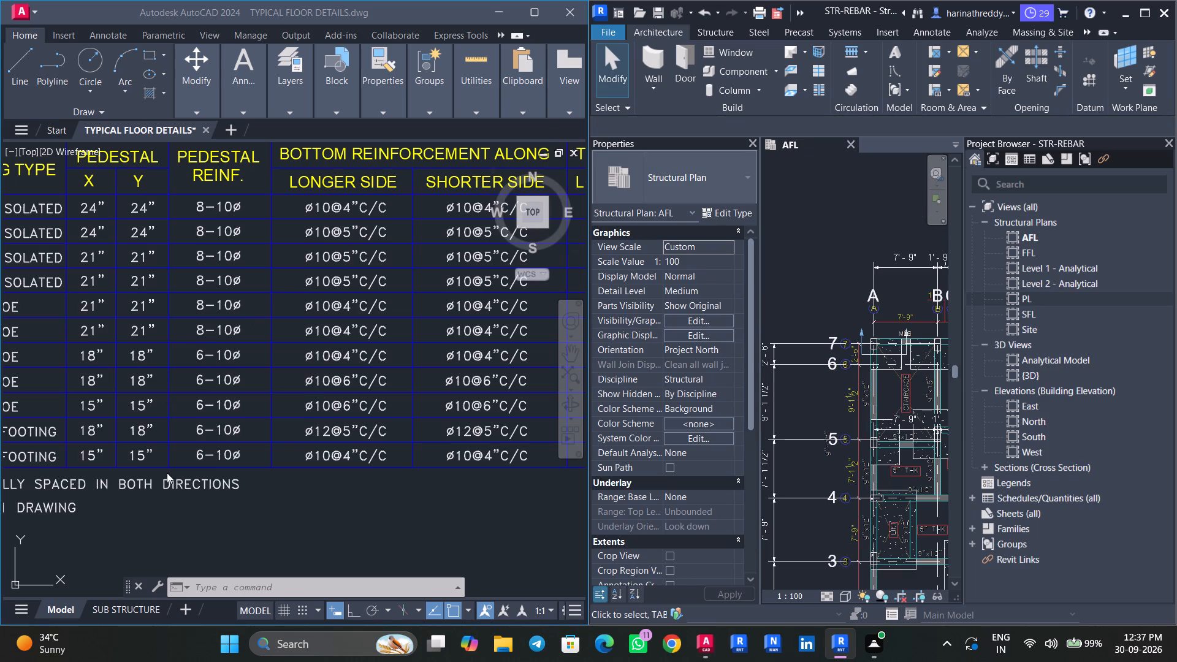
pyautogui.moveTo(171, 512); pyautogui.dragTo(208, 526, button='middle')
pyautogui.moveTo(190, 514); pyautogui.dragTo(267, 525, button='middle')
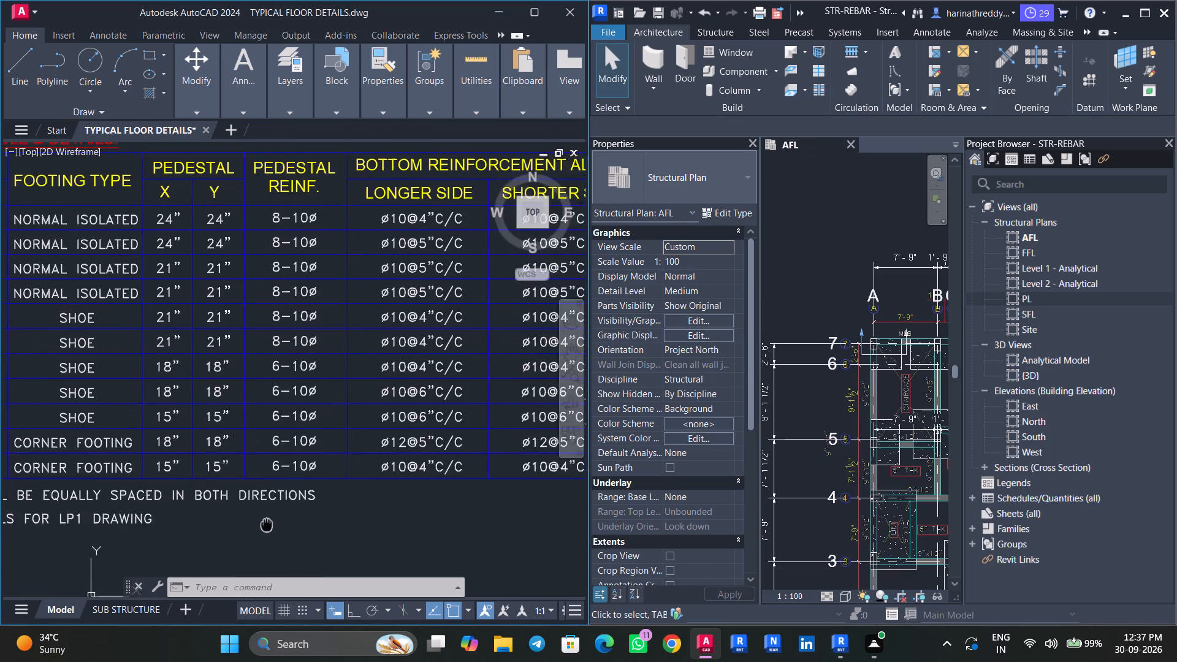
pyautogui.moveTo(267, 525); pyautogui.dragTo(307, 536, button='middle')
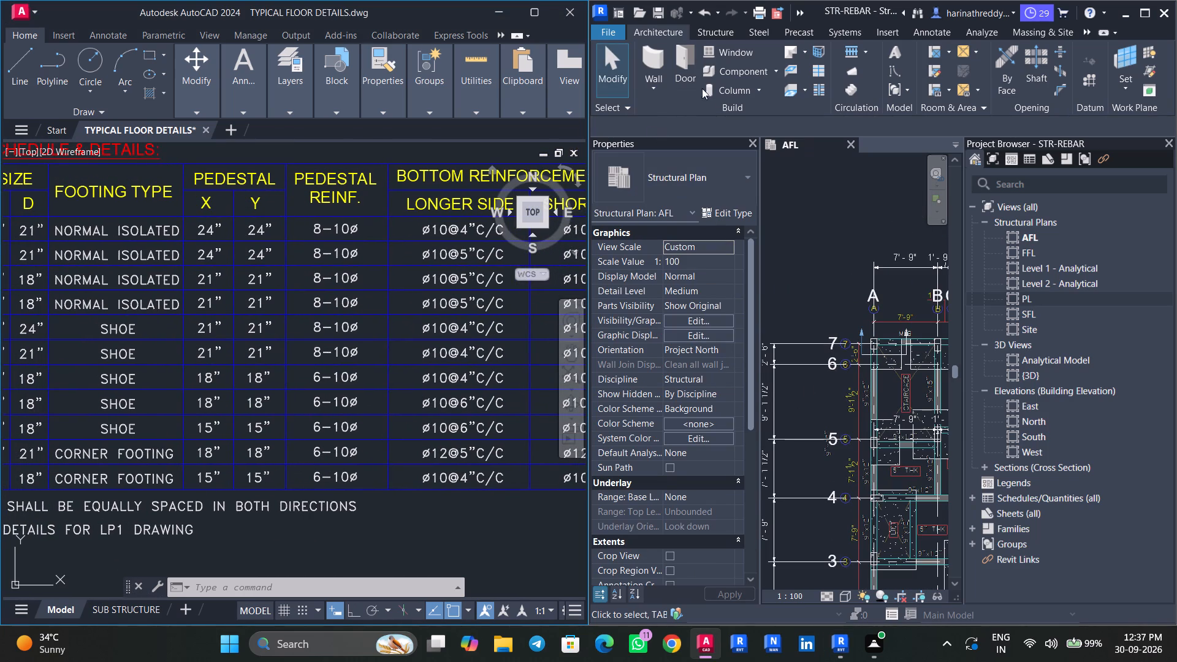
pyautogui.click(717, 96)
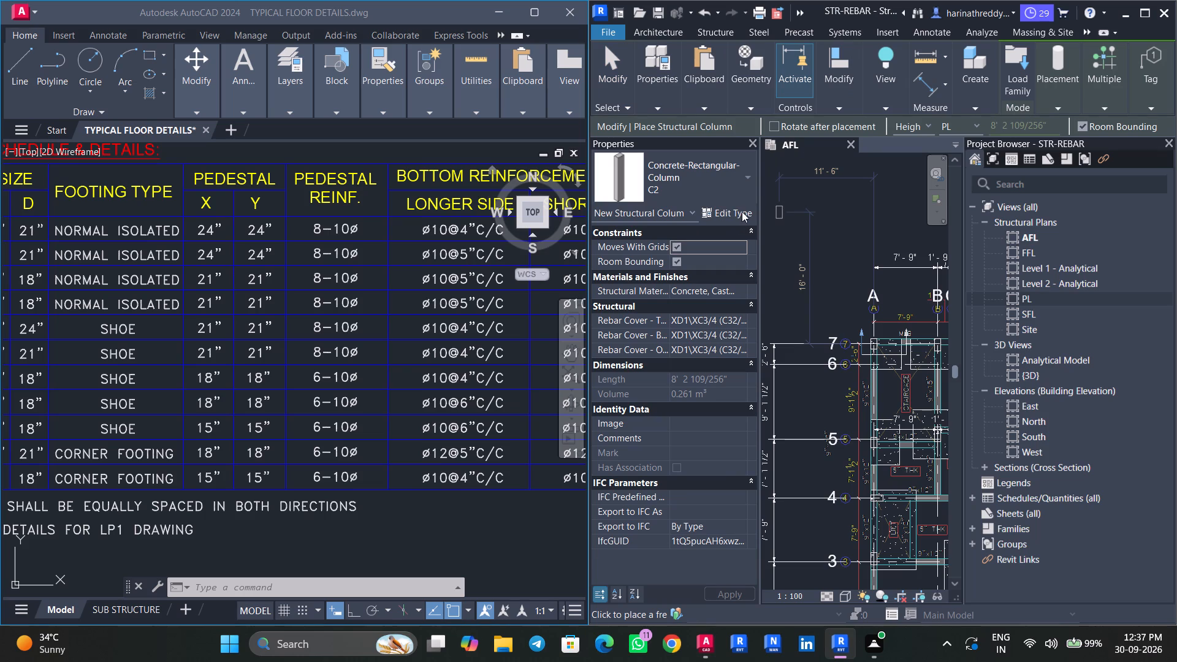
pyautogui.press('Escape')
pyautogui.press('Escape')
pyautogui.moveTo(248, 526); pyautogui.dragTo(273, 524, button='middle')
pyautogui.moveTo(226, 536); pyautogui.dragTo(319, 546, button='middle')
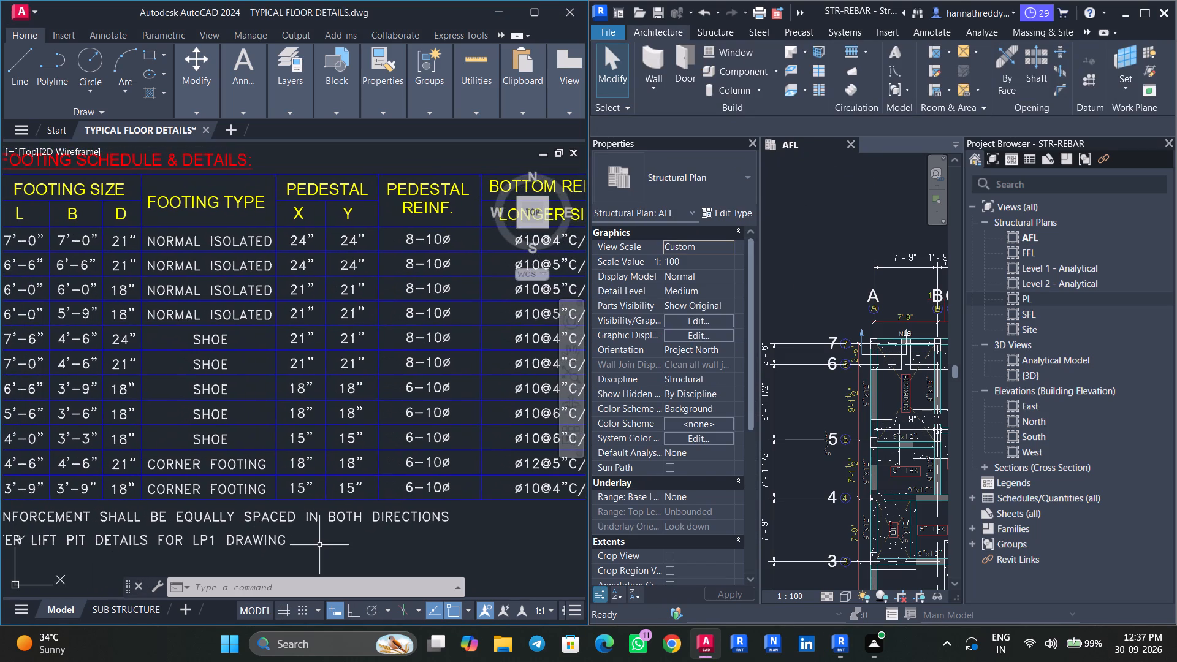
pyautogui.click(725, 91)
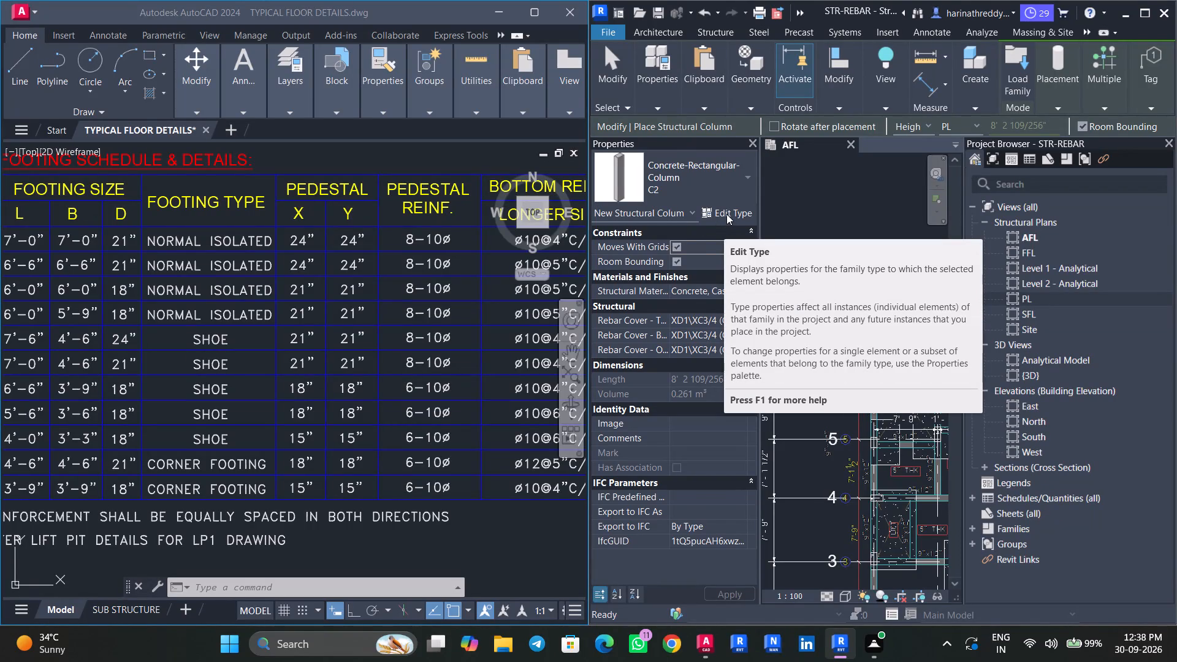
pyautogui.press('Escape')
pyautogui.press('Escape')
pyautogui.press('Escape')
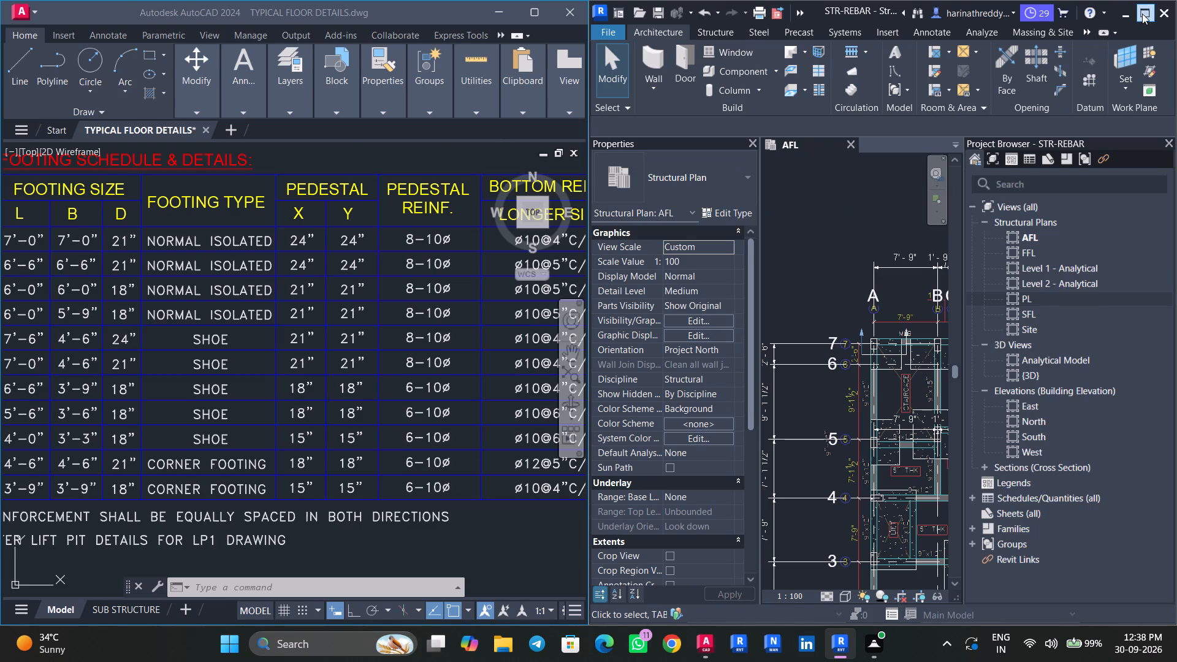
# Maximize the Revit window showing the AFL plan and save the STR-REBAR project.
pyautogui.click(1142, 13)
pyautogui.hotkey('ctrl', 's')
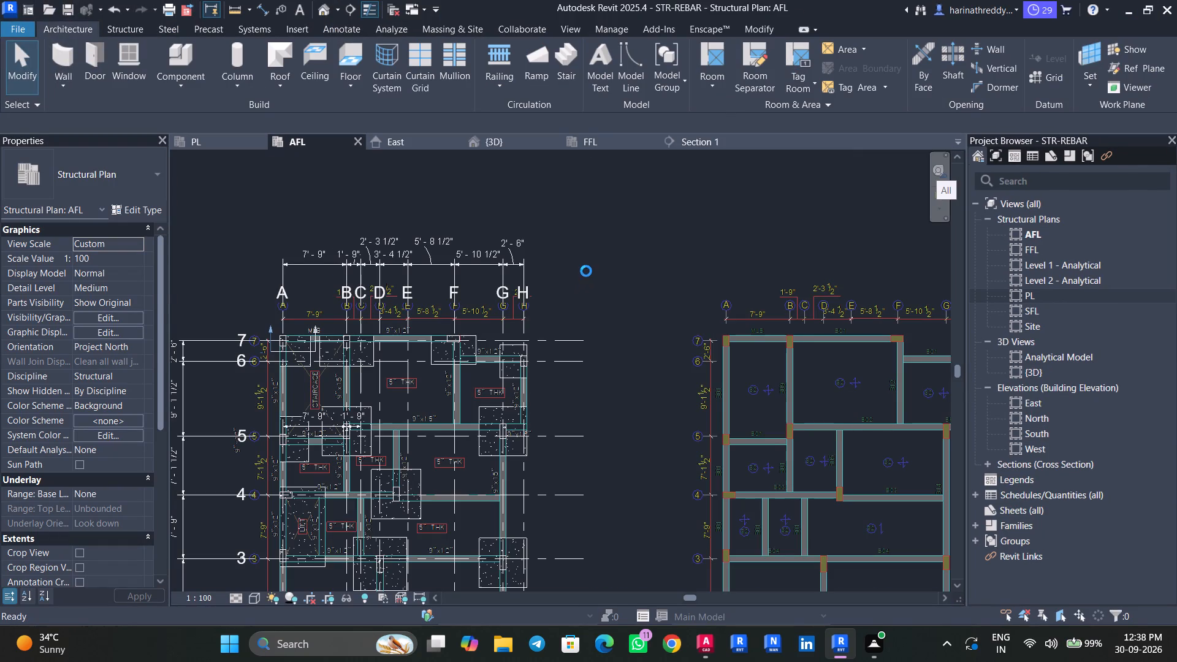
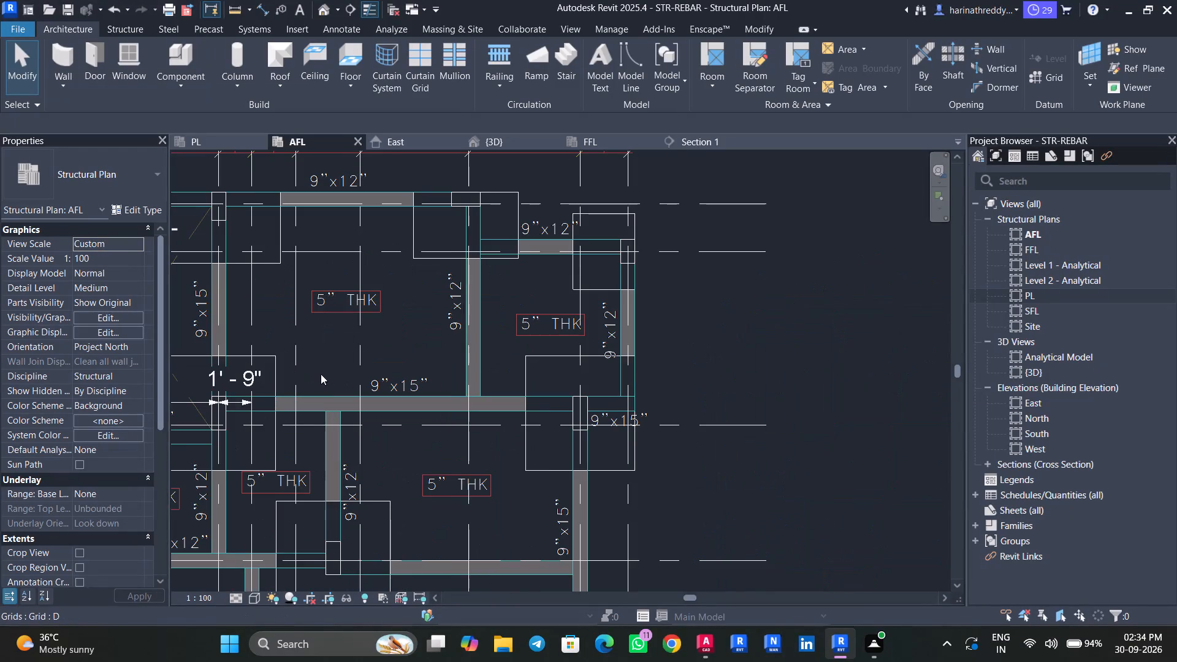
# Switch to AutoCAD and examine the pedestal and column section detail alongside the isolated footing schedule.
pyautogui.moveTo(321, 351); pyautogui.dragTo(623, 384, button='middle')
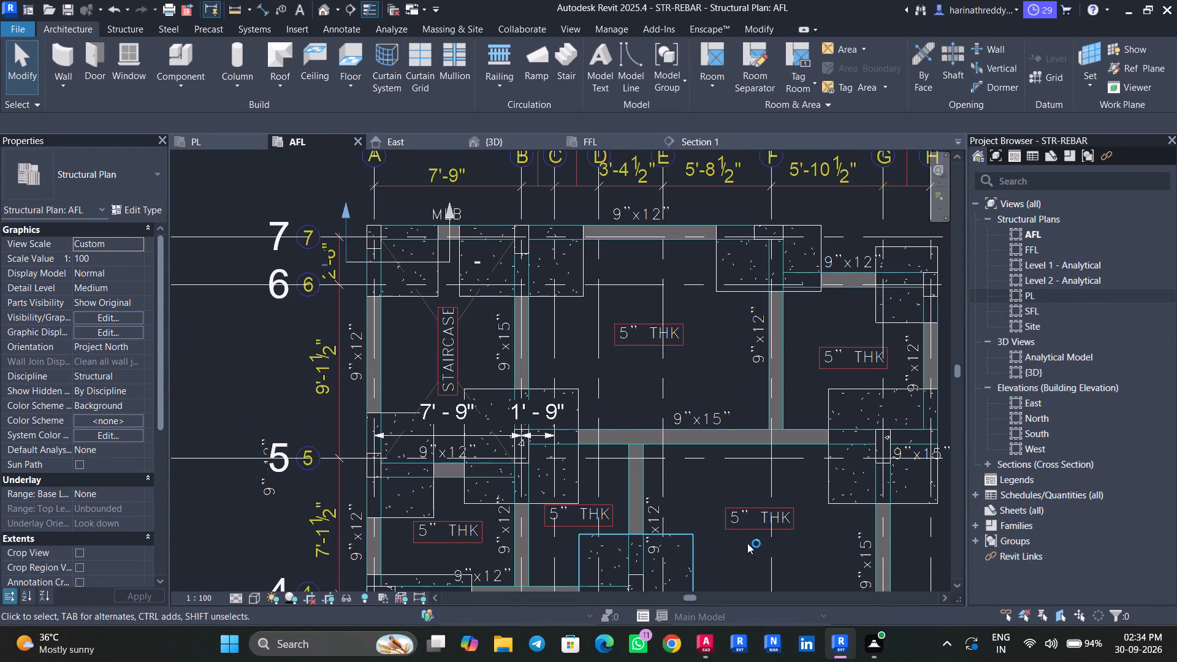
pyautogui.click(706, 642)
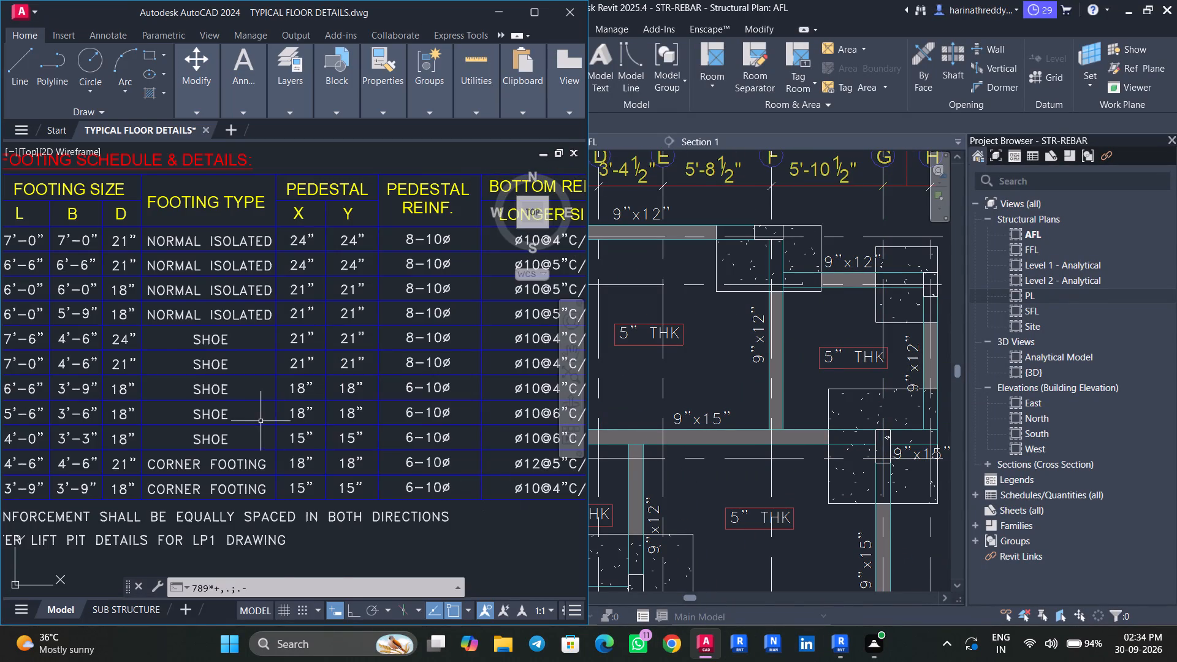
pyautogui.scroll(-3, 260, 422)
pyautogui.scroll(4, 343, 466)
pyautogui.moveTo(298, 499); pyautogui.dragTo(463, 382, button='middle')
pyautogui.moveTo(397, 442); pyautogui.dragTo(501, 368, button='middle')
pyautogui.scroll(-2, 410, 439)
pyautogui.moveTo(384, 436); pyautogui.dragTo(480, 376, button='middle')
pyautogui.scroll(5, 341, 457)
pyautogui.moveTo(341, 457); pyautogui.dragTo(473, 305, button='middle')
pyautogui.scroll(1, 432, 411)
pyautogui.moveTo(433, 411); pyautogui.dragTo(468, 330, button='middle')
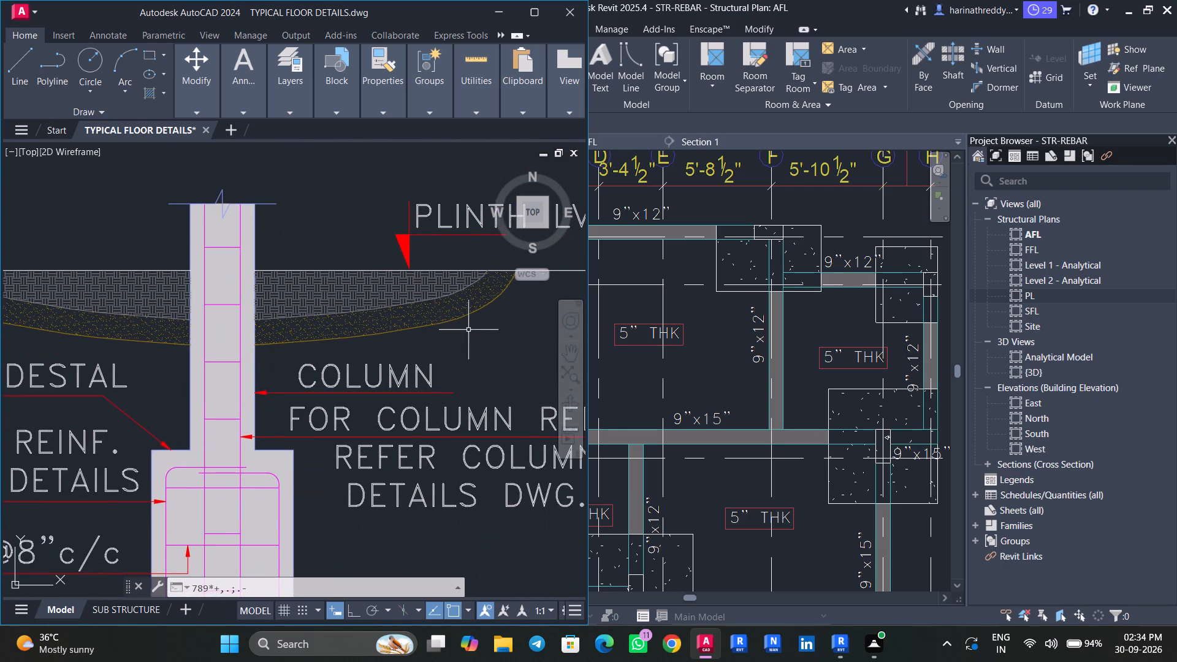
pyautogui.scroll(-5, 288, 474)
pyautogui.scroll(-1, 320, 376)
pyautogui.moveTo(313, 403); pyautogui.dragTo(245, 507, button='middle')
pyautogui.moveTo(330, 396); pyautogui.dragTo(164, 445, button='middle')
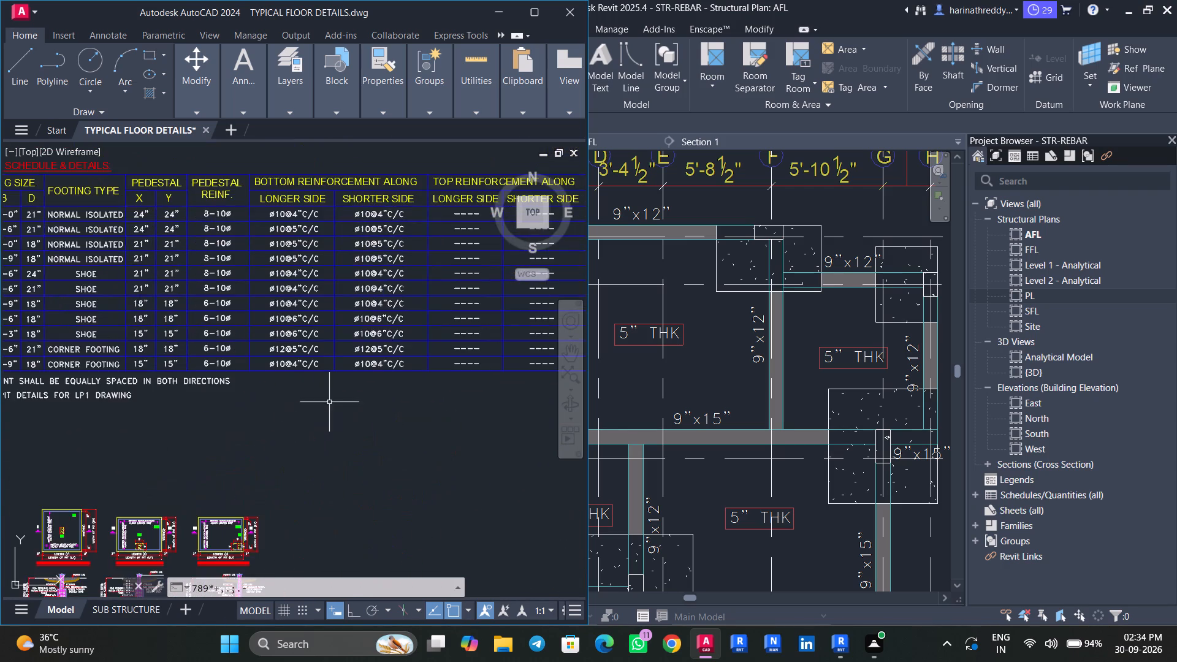
# Examine the footing layout and column position plans in the AutoCAD drawing, checking footing IDs, column marks and footing dimensions.
pyautogui.moveTo(270, 419); pyautogui.dragTo(169, 448, button='middle')
pyautogui.moveTo(379, 414); pyautogui.dragTo(105, 457, button='middle')
pyautogui.moveTo(352, 390); pyautogui.dragTo(74, 458, button='middle')
pyautogui.scroll(-2, 199, 422)
pyautogui.scroll(-1, 420, 330)
pyautogui.scroll(1, 420, 330)
pyautogui.moveTo(420, 332); pyautogui.dragTo(213, 370, button='middle')
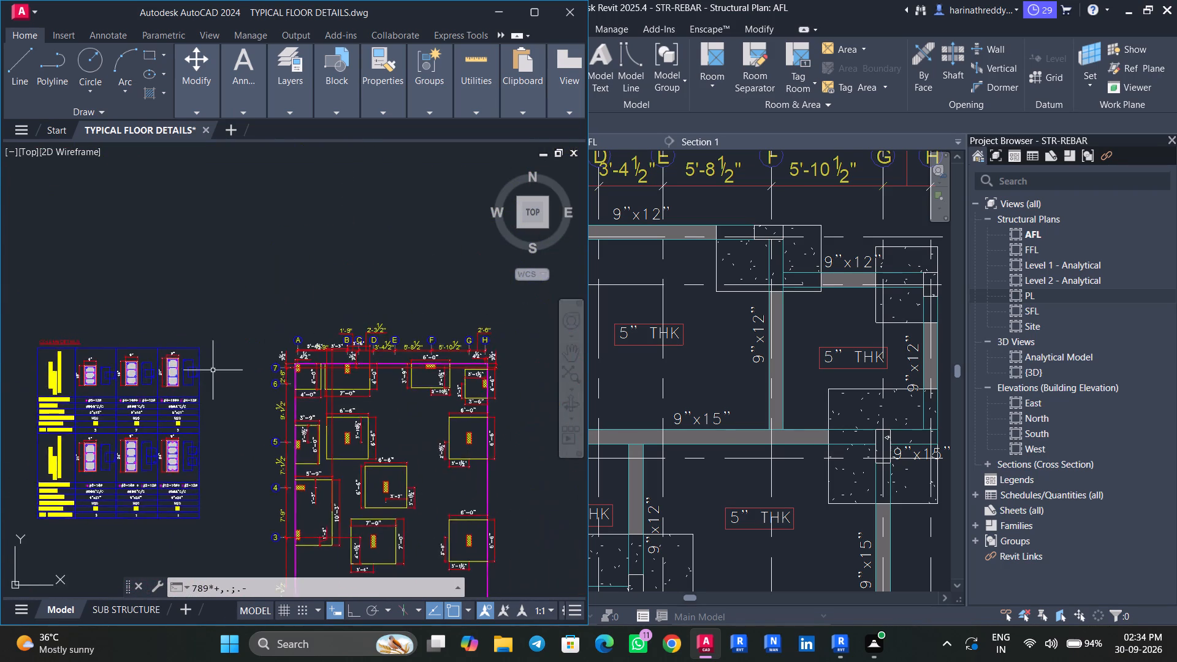
pyautogui.scroll(5, 288, 367)
pyautogui.scroll(2, 411, 416)
pyautogui.moveTo(409, 414); pyautogui.dragTo(74, 406, button='middle')
pyautogui.scroll(-6, 137, 415)
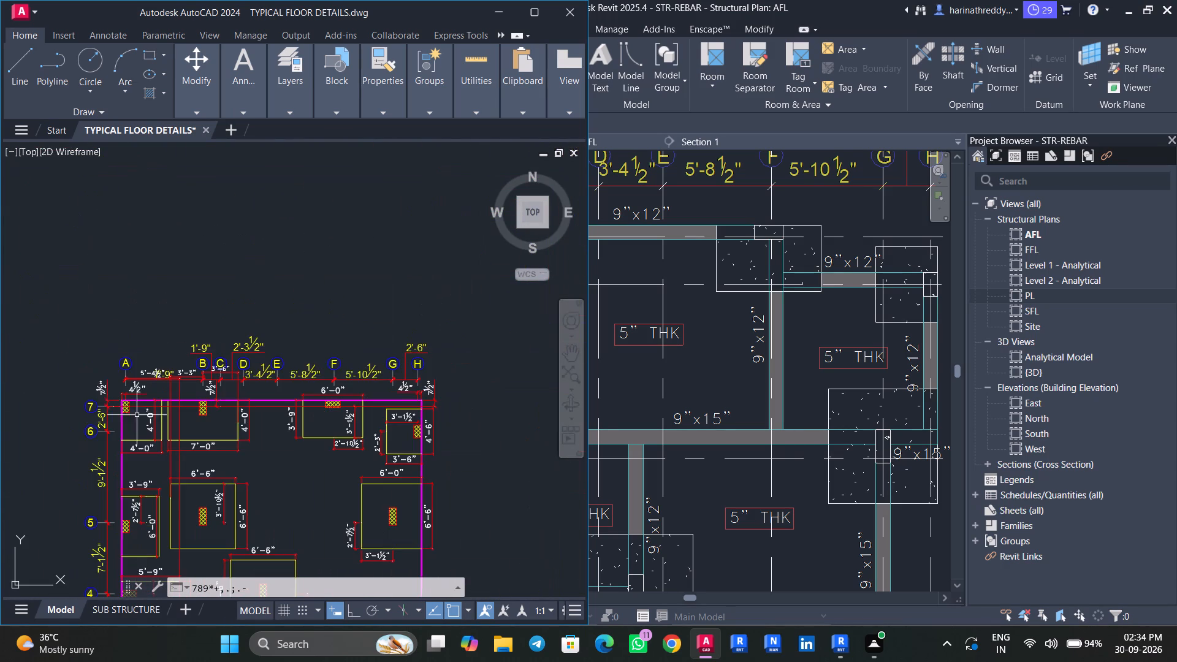
pyautogui.scroll(2, 232, 422)
pyautogui.moveTo(311, 433); pyautogui.dragTo(123, 405, button='middle')
pyautogui.moveTo(123, 405); pyautogui.dragTo(228, 359, button='middle')
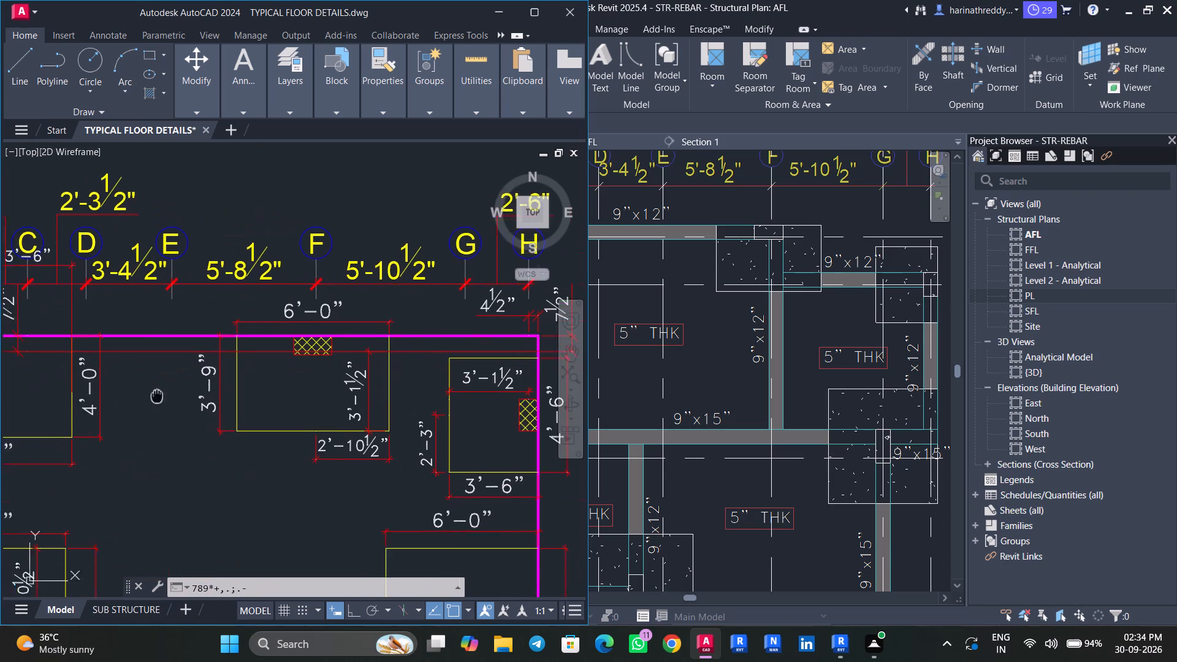
pyautogui.moveTo(228, 359); pyautogui.dragTo(370, 254, button='middle')
pyautogui.moveTo(350, 446); pyautogui.dragTo(441, 243, button='middle')
pyautogui.moveTo(436, 436); pyautogui.dragTo(415, 218, button='middle')
pyautogui.scroll(-1, 300, 386)
pyautogui.moveTo(392, 411); pyautogui.dragTo(281, 382, button='middle')
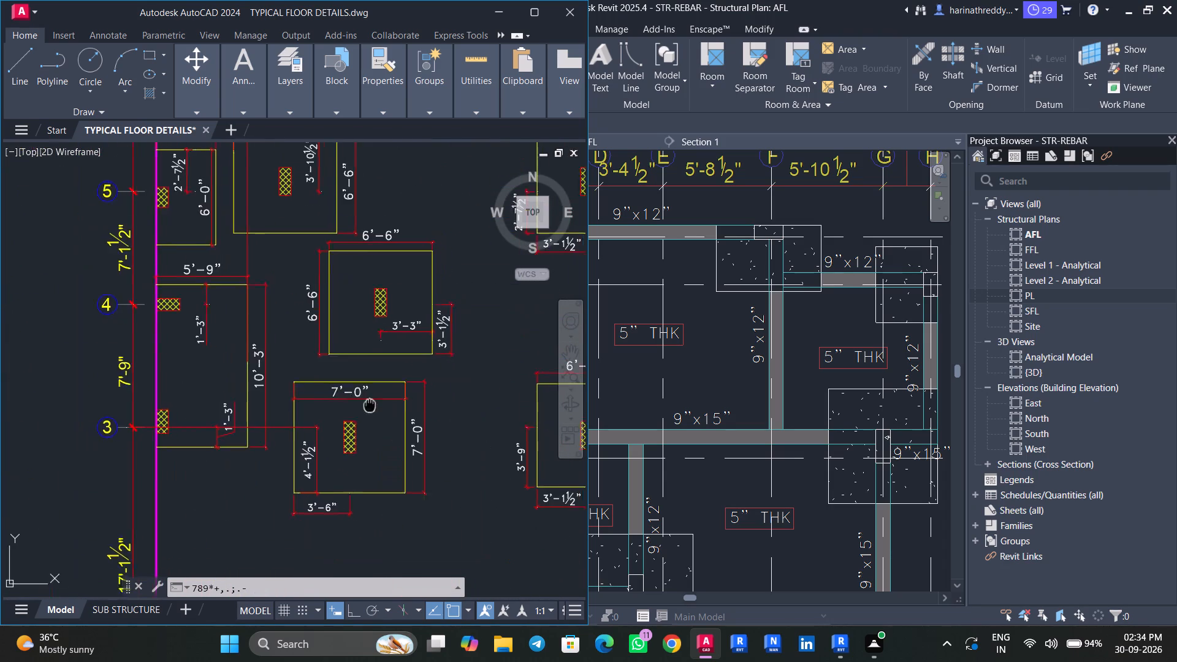
pyautogui.moveTo(281, 382); pyautogui.dragTo(137, 363, button='middle')
pyautogui.scroll(-7, 296, 373)
pyautogui.moveTo(319, 338); pyautogui.dragTo(339, 431, button='middle')
pyautogui.scroll(9, 300, 337)
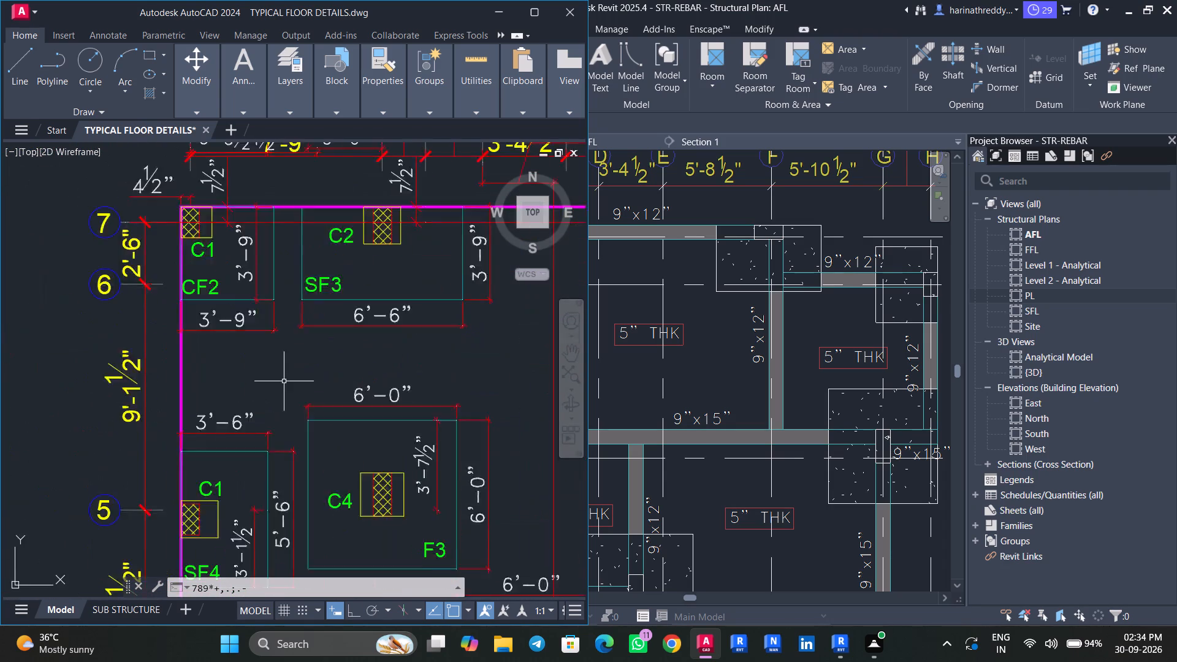
pyautogui.scroll(2, 284, 382)
pyautogui.moveTo(276, 372); pyautogui.dragTo(391, 528, button='middle')
pyautogui.scroll(1, 390, 526)
pyautogui.scroll(-4, 342, 455)
pyautogui.moveTo(329, 411); pyautogui.dragTo(349, 455, button='middle')
pyautogui.scroll(6, 295, 355)
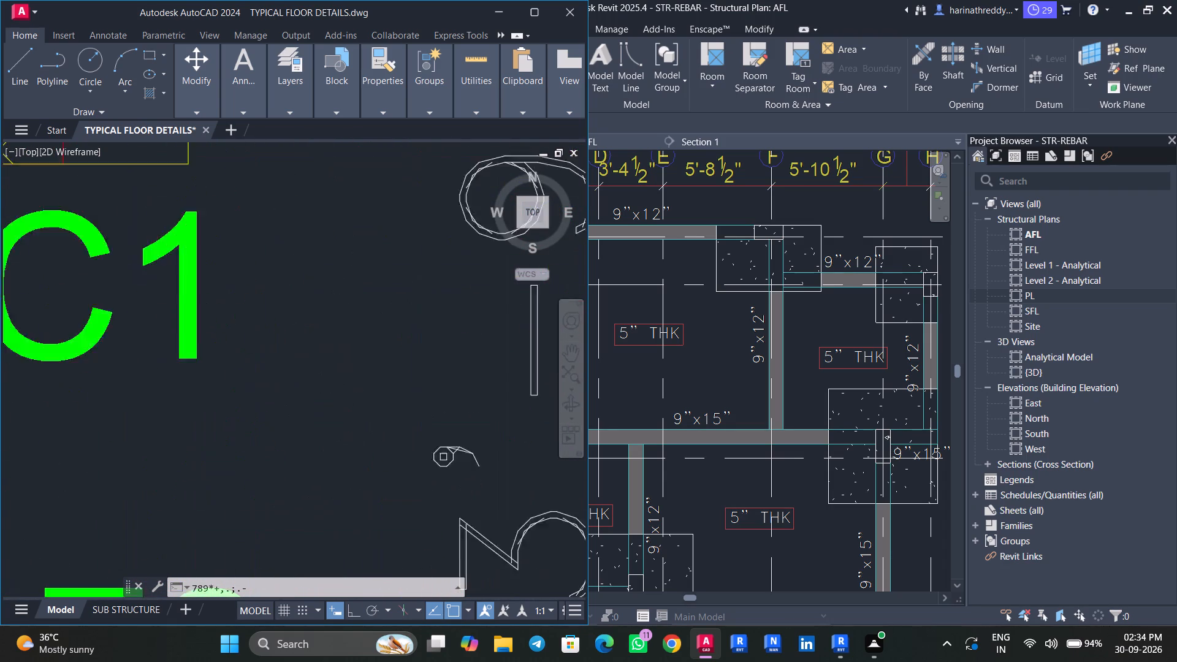
pyautogui.moveTo(289, 364); pyautogui.dragTo(465, 505, button='middle')
pyautogui.scroll(-1, 449, 474)
pyautogui.scroll(-7, 403, 425)
pyautogui.moveTo(413, 470); pyautogui.dragTo(458, 395, button='middle')
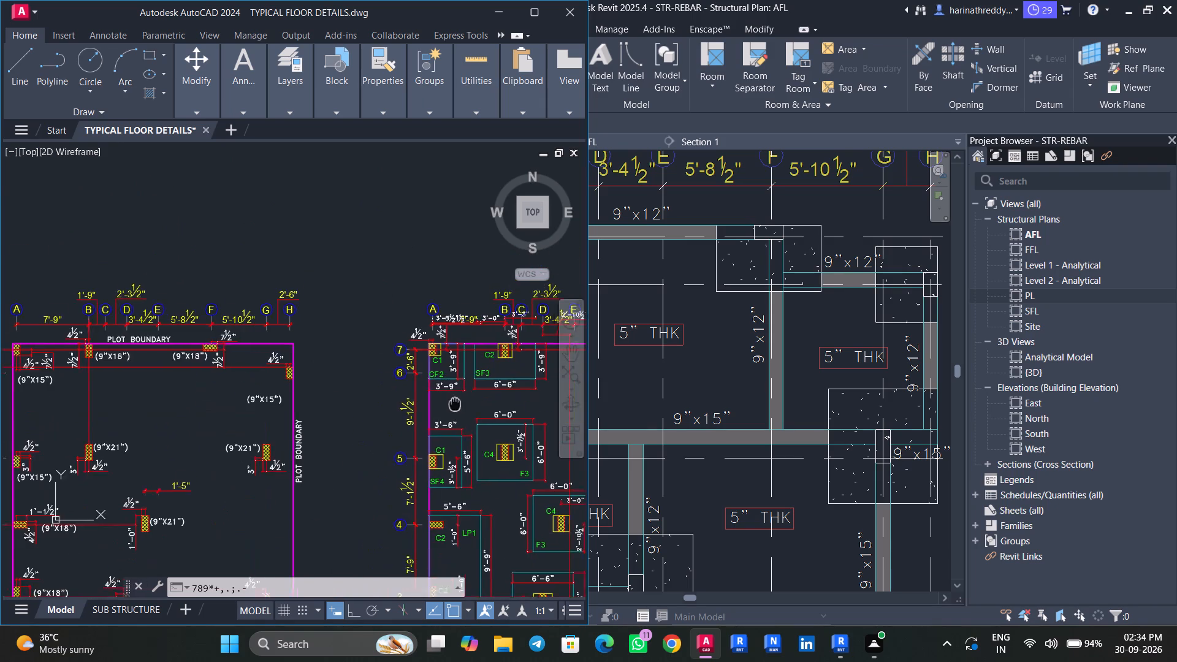
pyautogui.moveTo(458, 395); pyautogui.dragTo(459, 394, button='middle')
pyautogui.moveTo(381, 471); pyautogui.dragTo(467, 357, button='middle')
pyautogui.moveTo(368, 484); pyautogui.dragTo(632, 308, button='middle')
pyautogui.moveTo(58, 590); pyautogui.dragTo(360, 505, button='middle')
pyautogui.scroll(-2, 243, 550)
pyautogui.moveTo(235, 523); pyautogui.dragTo(498, 446, button='middle')
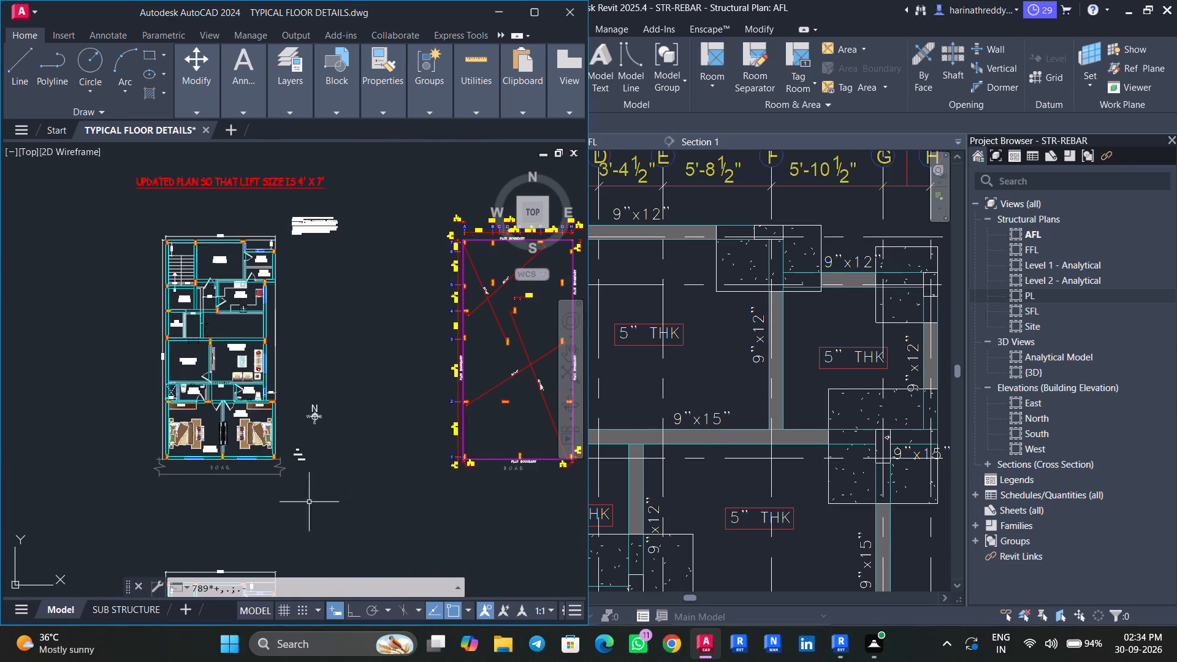
pyautogui.moveTo(149, 451); pyautogui.dragTo(412, 270, button='middle')
pyautogui.scroll(-2, 359, 370)
pyautogui.moveTo(401, 412); pyautogui.dragTo(369, 356, button='middle')
pyautogui.scroll(4, 505, 394)
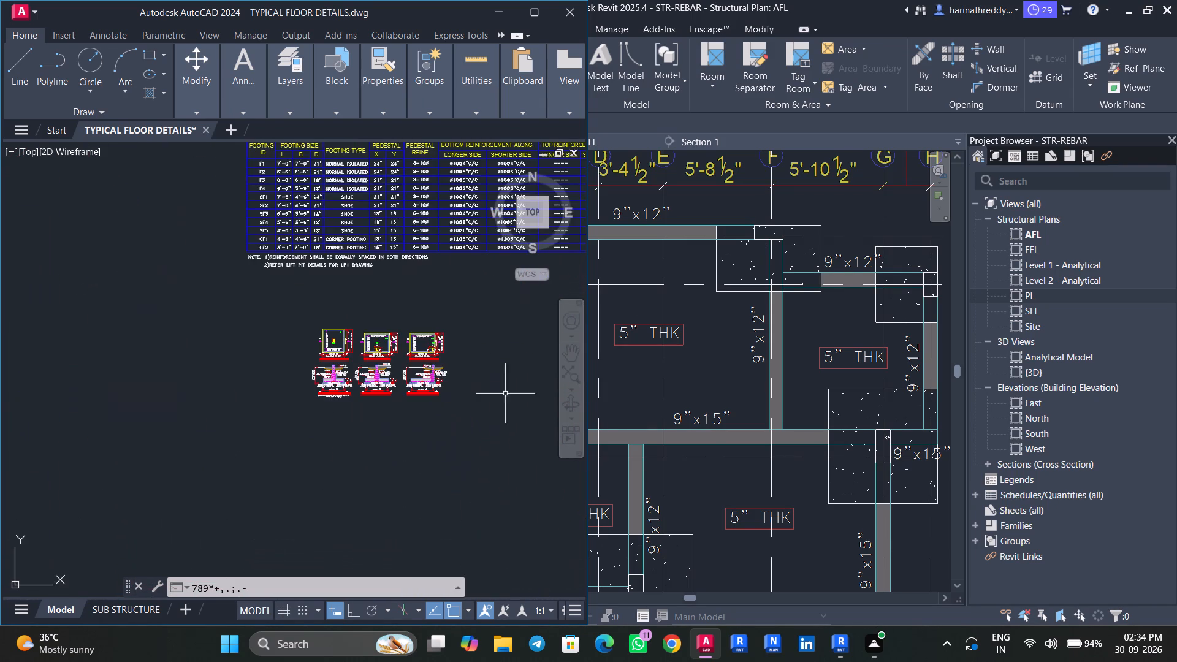
# Examine the footing types, pedestal X and Y sizes and pedestal reinforcement in the isolated footing schedule.
pyautogui.moveTo(475, 378); pyautogui.dragTo(295, 508, button='middle')
pyautogui.moveTo(470, 424); pyautogui.dragTo(96, 504, button='middle')
pyautogui.scroll(2, 468, 369)
pyautogui.moveTo(376, 385); pyautogui.dragTo(611, 475, button='middle')
pyautogui.moveTo(238, 465); pyautogui.dragTo(592, 466, button='middle')
pyautogui.moveTo(305, 472); pyautogui.dragTo(569, 474, button='middle')
pyautogui.moveTo(311, 483); pyautogui.dragTo(571, 382, button='middle')
pyautogui.moveTo(226, 435); pyautogui.dragTo(463, 370, button='middle')
pyautogui.moveTo(228, 441); pyautogui.dragTo(381, 441, button='middle')
pyautogui.scroll(1, 285, 422)
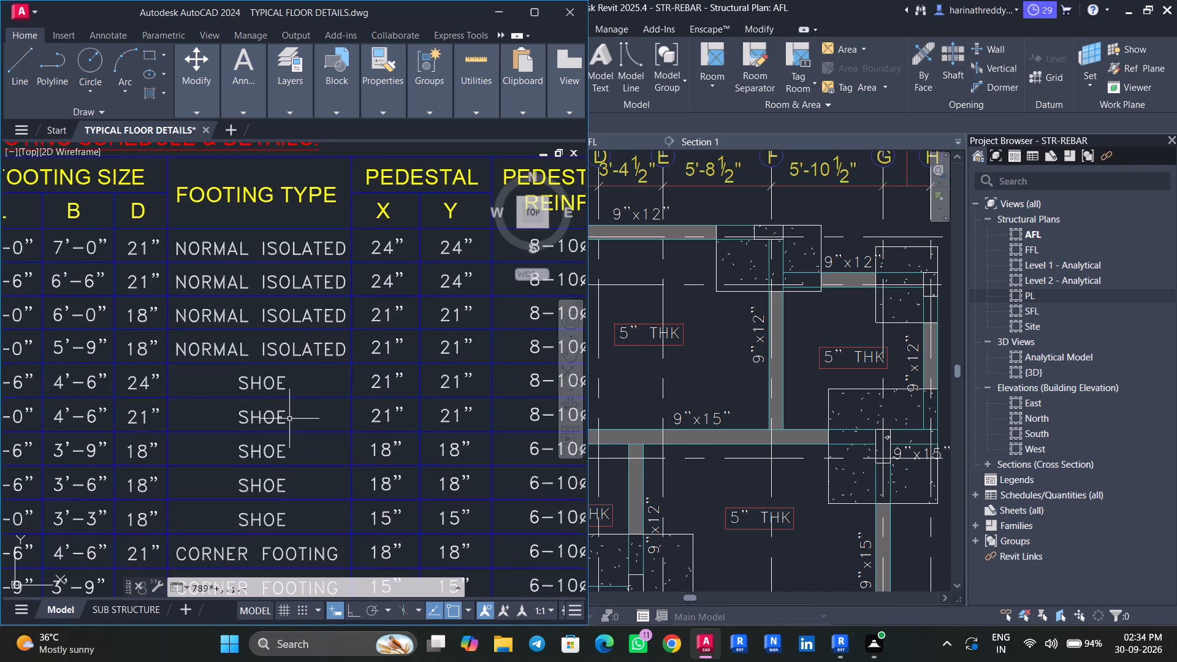
pyautogui.moveTo(291, 418); pyautogui.dragTo(153, 470, button='middle')
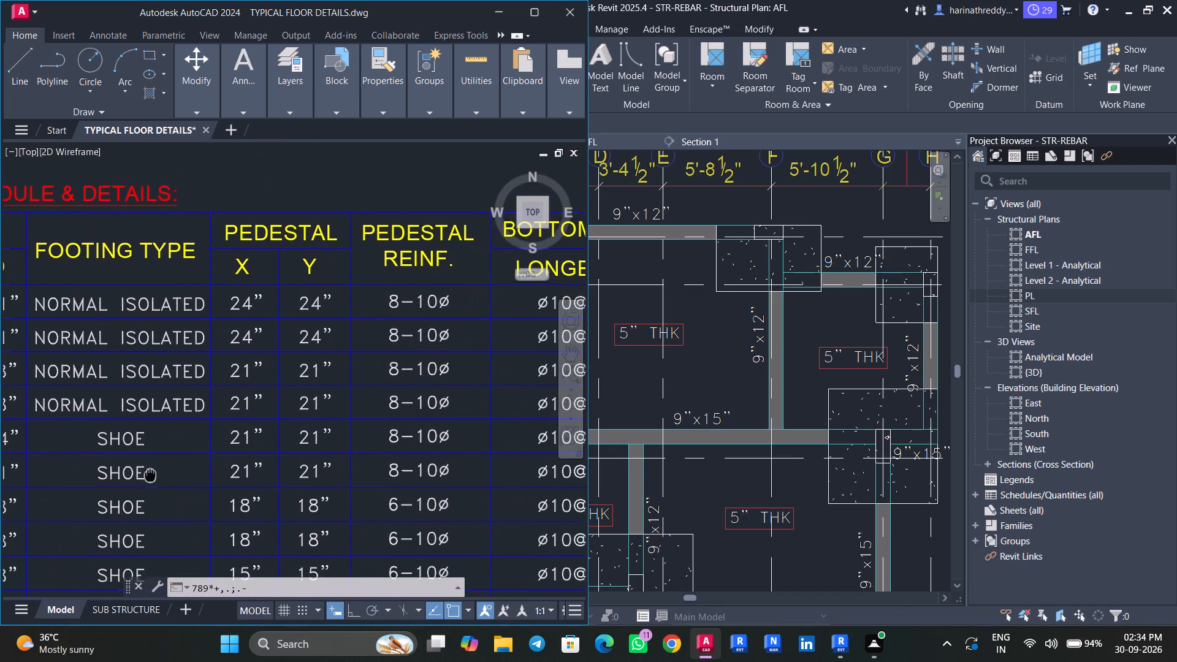
pyautogui.moveTo(153, 470); pyautogui.dragTo(332, 492, button='middle')
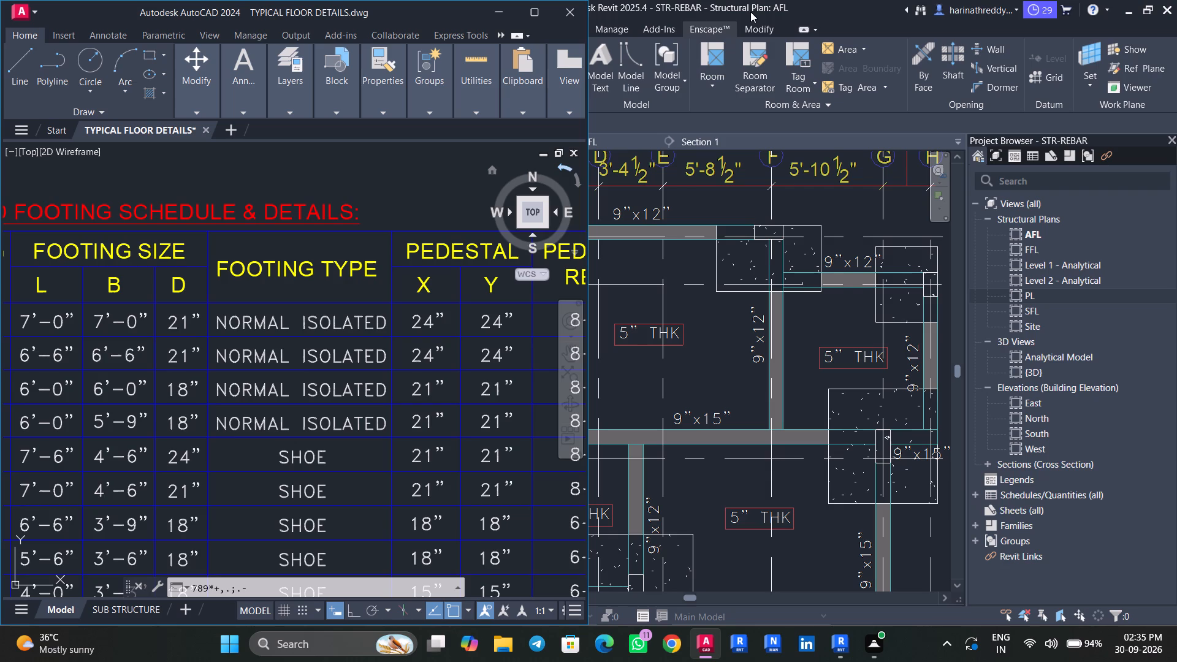
# Arrange the AutoCAD footing schedule and the Revit AFL plan side by side, each filling half the screen.
pyautogui.moveTo(587, 202); pyautogui.dragTo(544, 200)
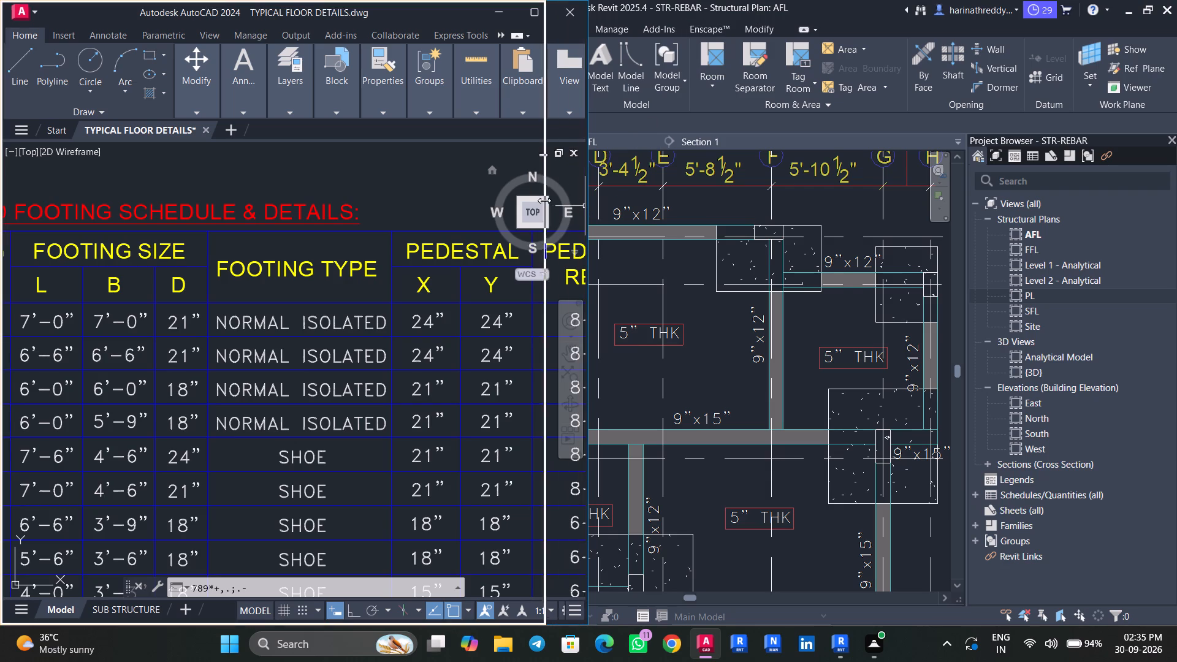
pyautogui.moveTo(544, 200); pyautogui.dragTo(544, 200)
pyautogui.moveTo(612, 12); pyautogui.dragTo(677, 17)
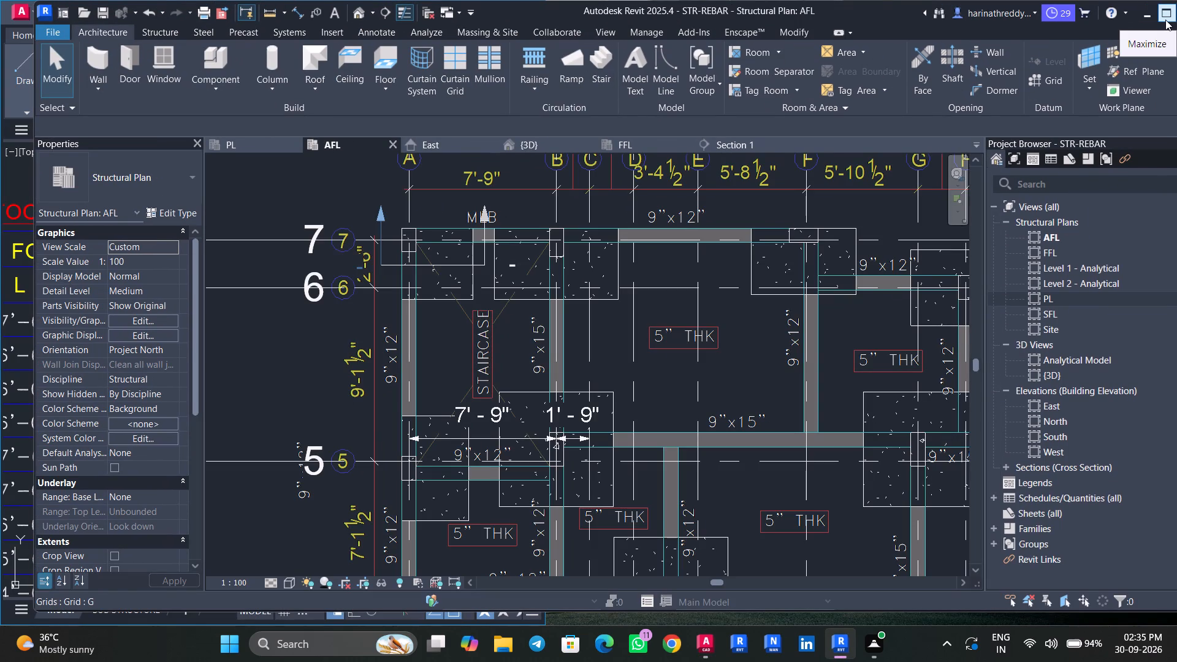
pyautogui.click(1165, 20)
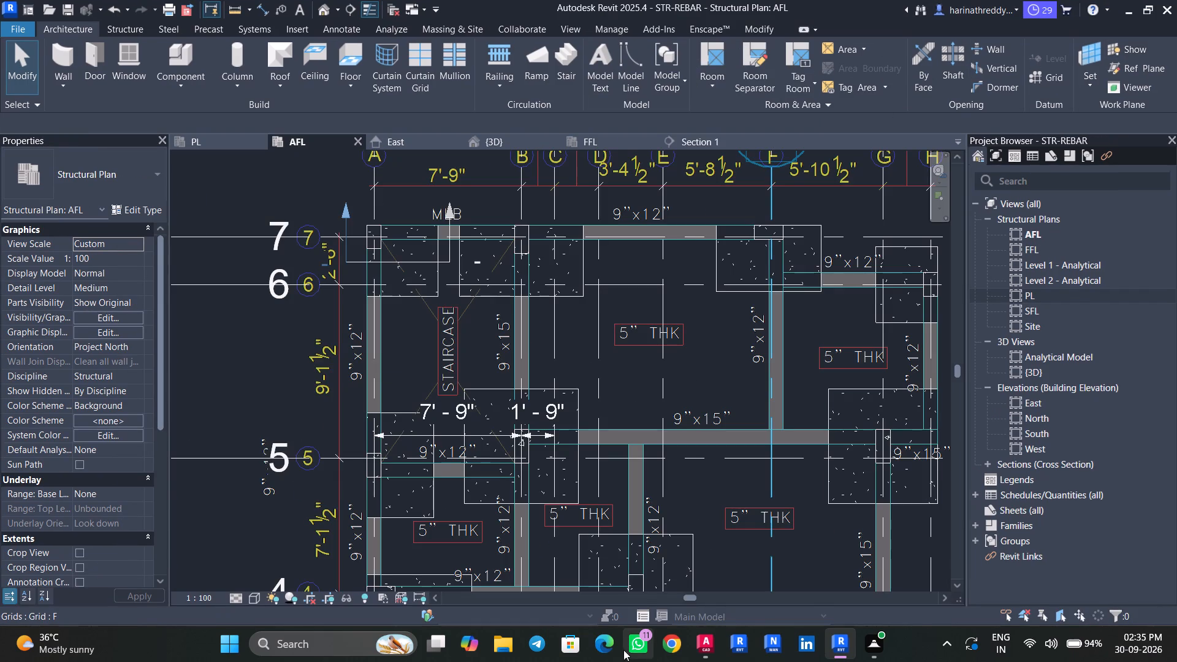
pyautogui.click(714, 600)
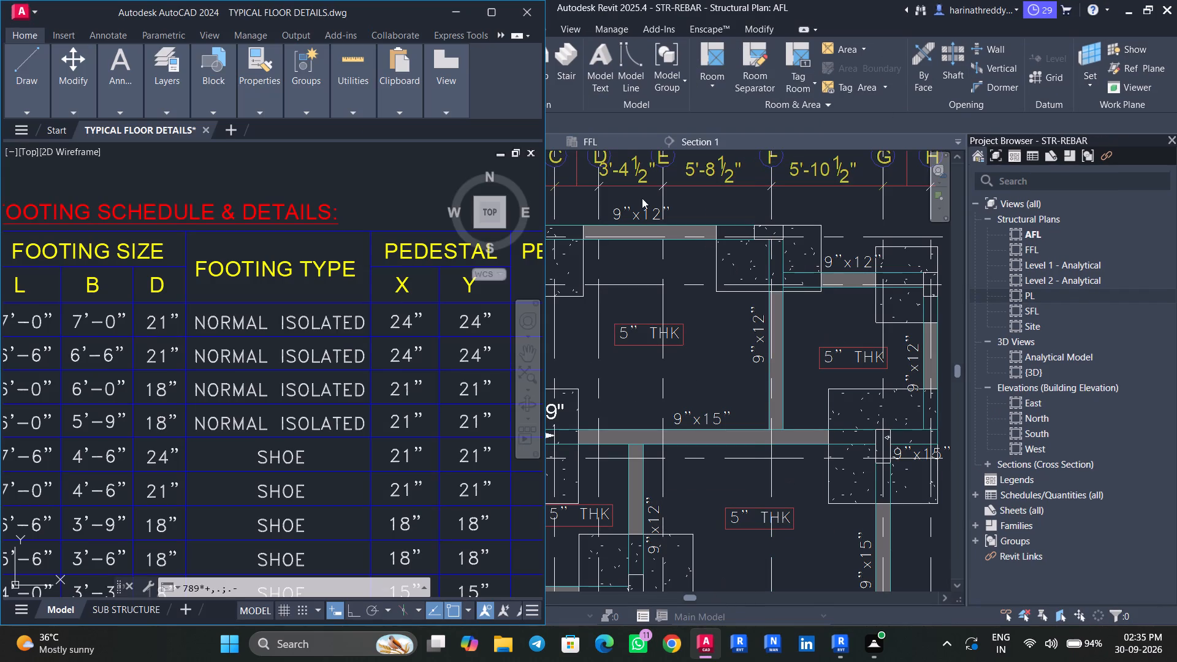
pyautogui.scroll(-3, 758, 312)
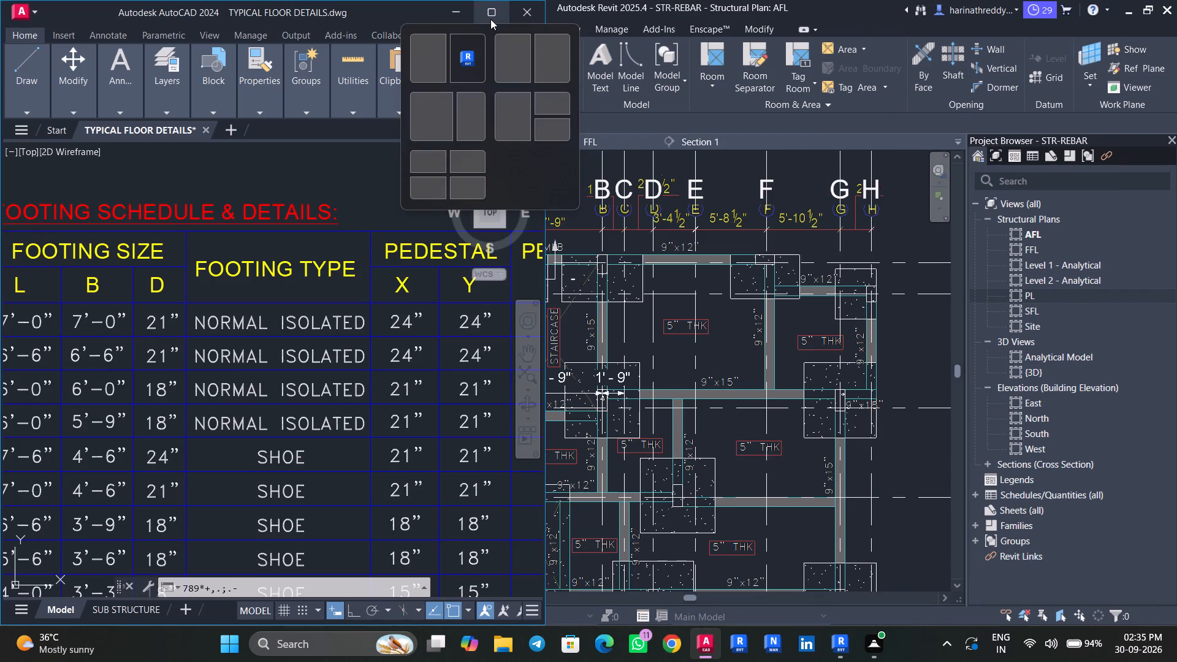
pyautogui.click(440, 55)
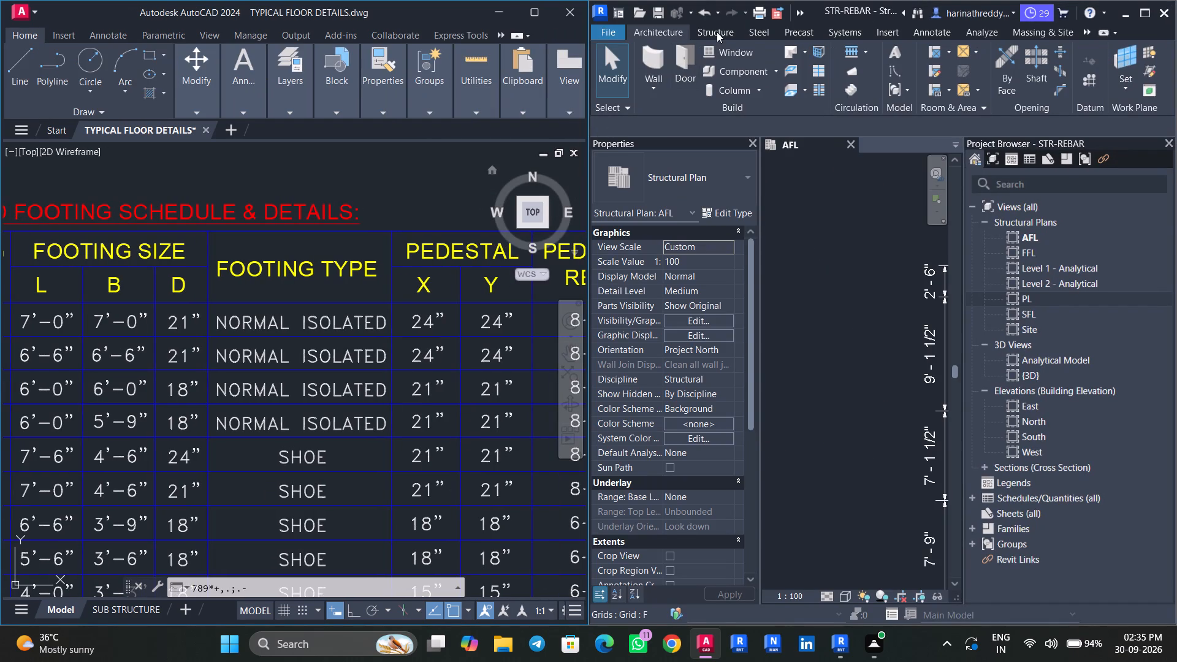
# Start a structural column in Revit and duplicate the Concrete-Rectangular-Column type C2 as F1.
pyautogui.click(717, 31)
pyautogui.click(674, 77)
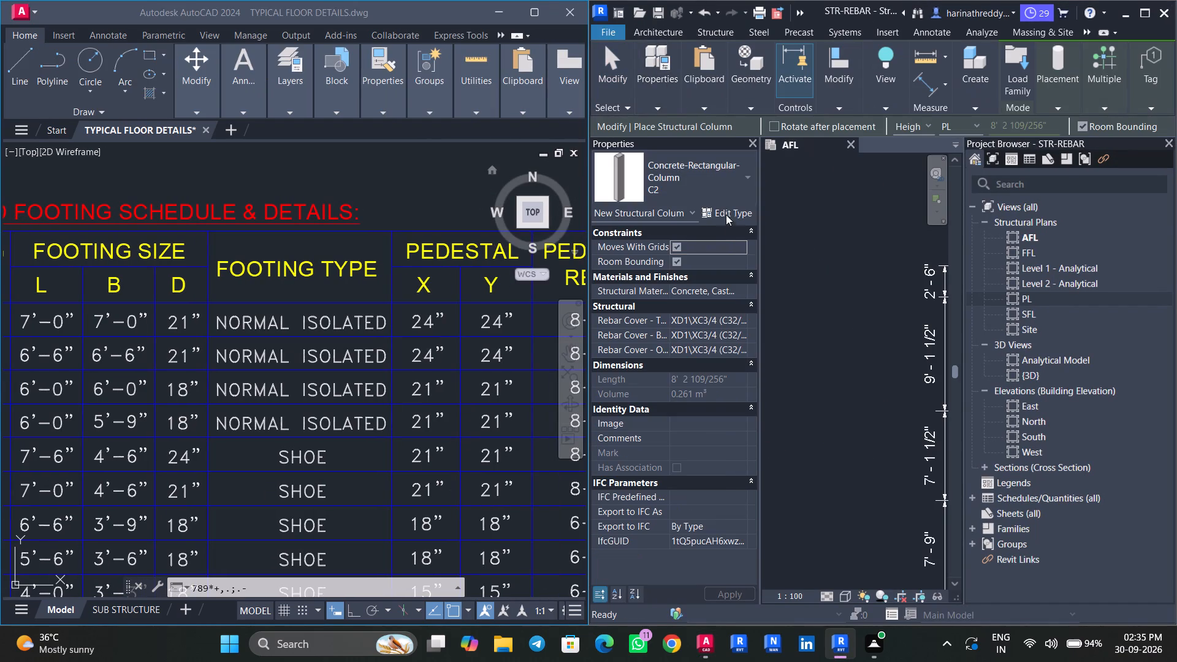
pyautogui.click(730, 214)
pyautogui.scroll(-1, 357, 449)
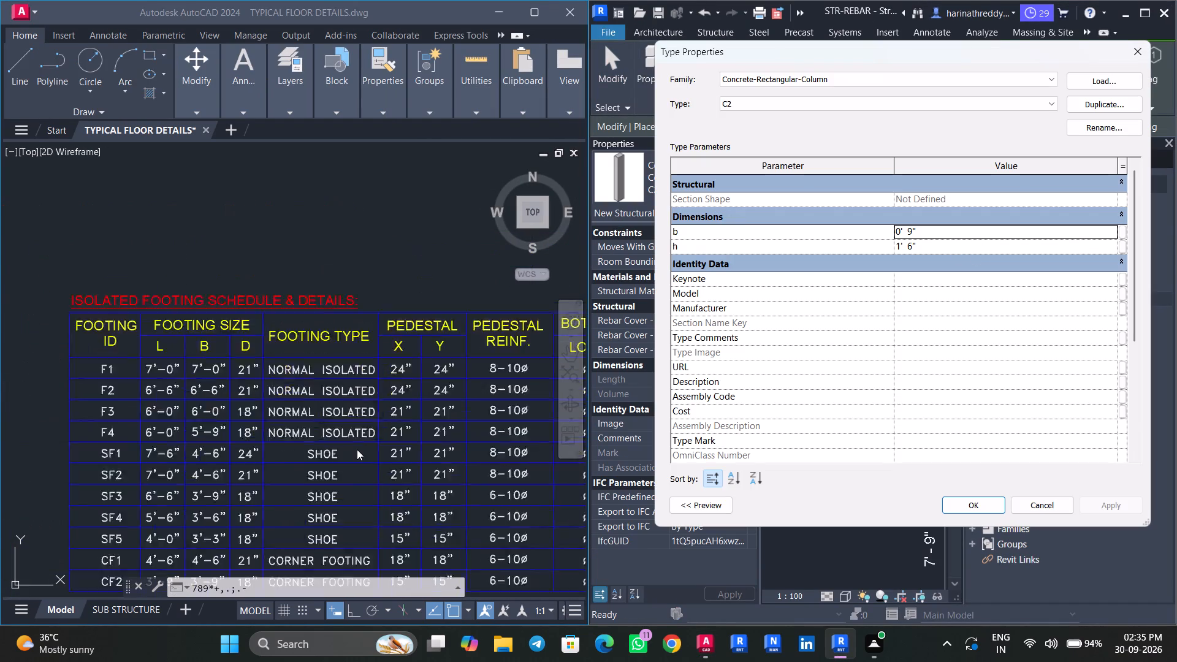
pyautogui.scroll(-2, 357, 449)
pyautogui.scroll(2, 243, 439)
pyautogui.scroll(1, 303, 422)
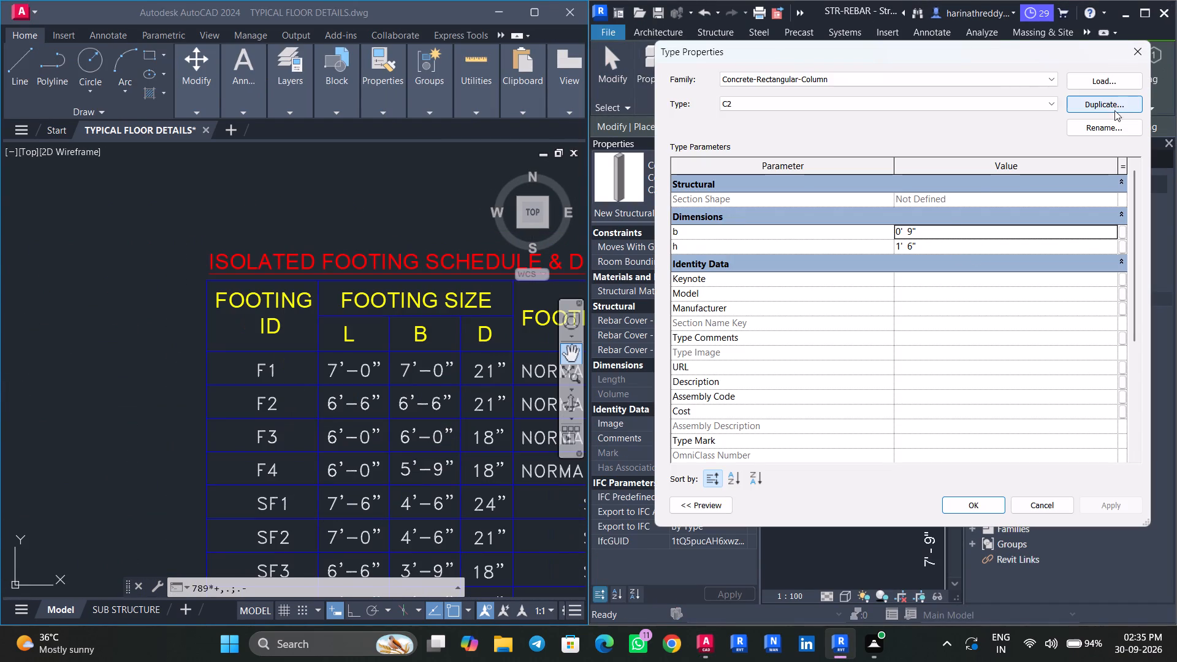
pyautogui.click(1114, 100)
pyautogui.press('f')
pyautogui.press('1')
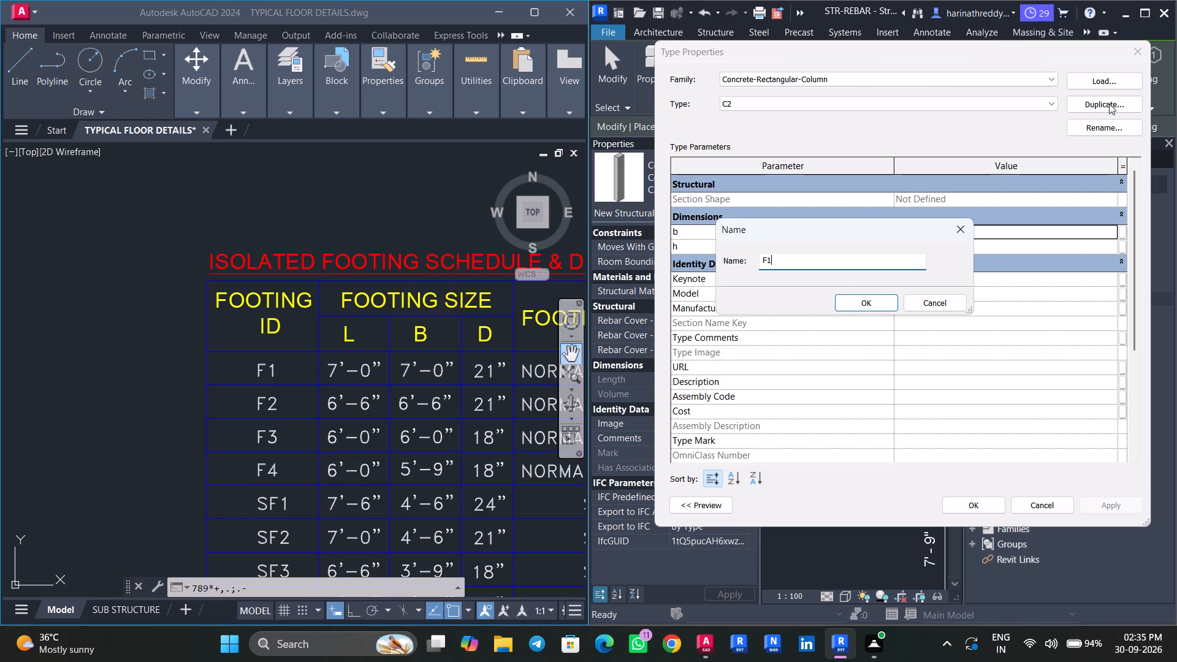
pyautogui.click(840, 302)
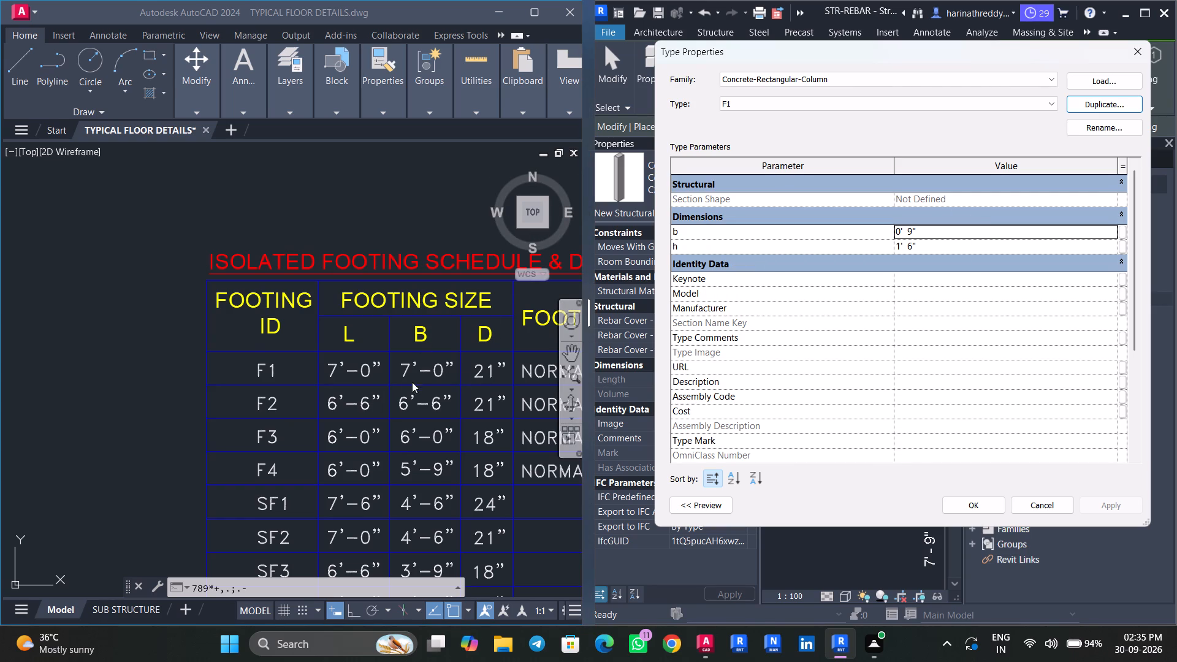
# Set the F1 column type's b and h to 24" each, matching the F1 pedestal size in the footing schedule, and apply.
pyautogui.scroll(1, 472, 400)
pyautogui.moveTo(472, 400); pyautogui.dragTo(359, 395, button='middle')
pyautogui.scroll(1, 422, 388)
pyautogui.scroll(-3, 422, 388)
pyautogui.moveTo(422, 388); pyautogui.dragTo(361, 388, button='middle')
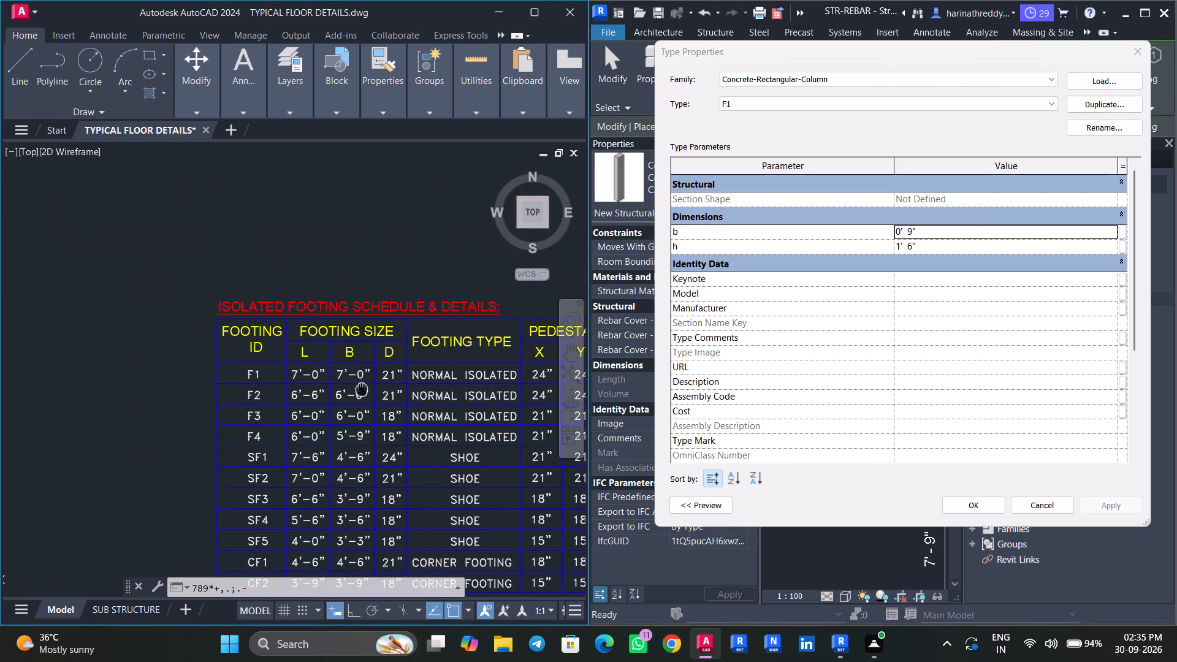
pyautogui.moveTo(361, 388); pyautogui.dragTo(297, 388, button='middle')
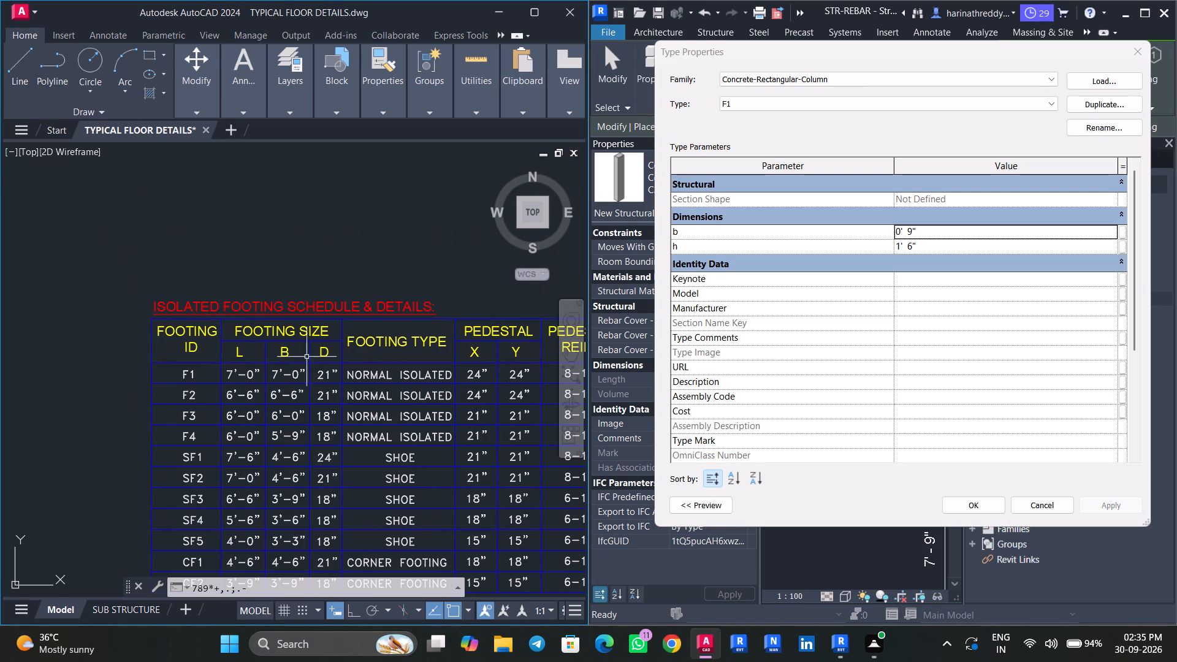
pyautogui.scroll(2, 444, 392)
pyautogui.moveTo(487, 394); pyautogui.dragTo(318, 400, button='middle')
pyautogui.click(973, 238)
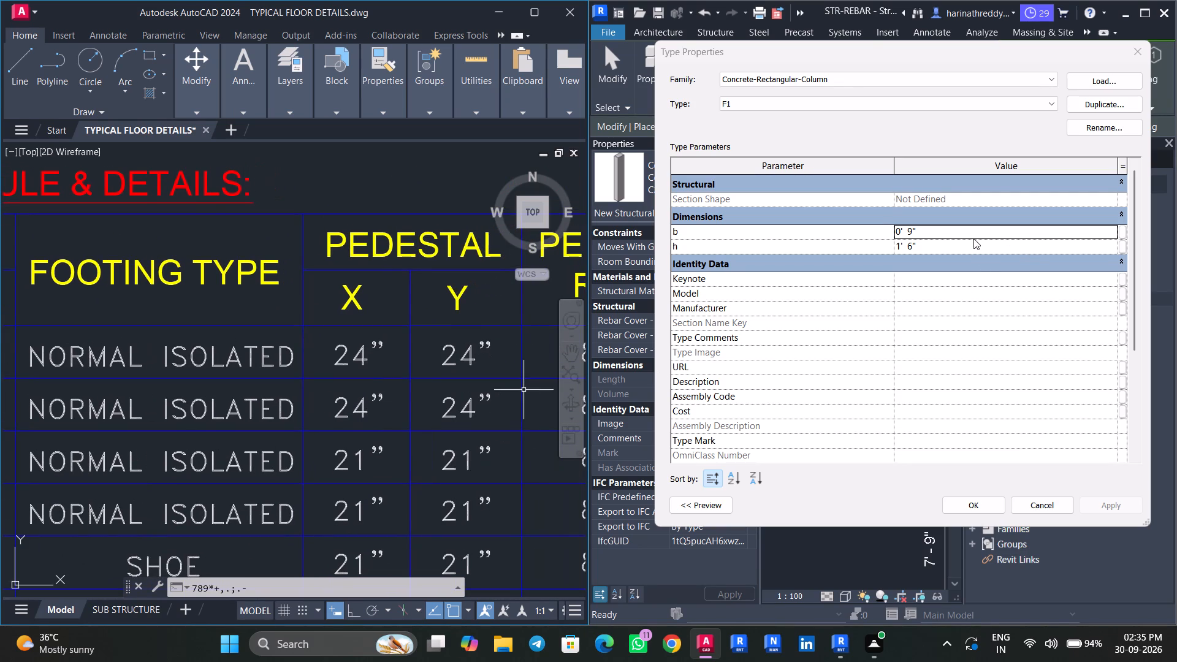
pyautogui.write('24')
pyautogui.hotkey('shift', '"')
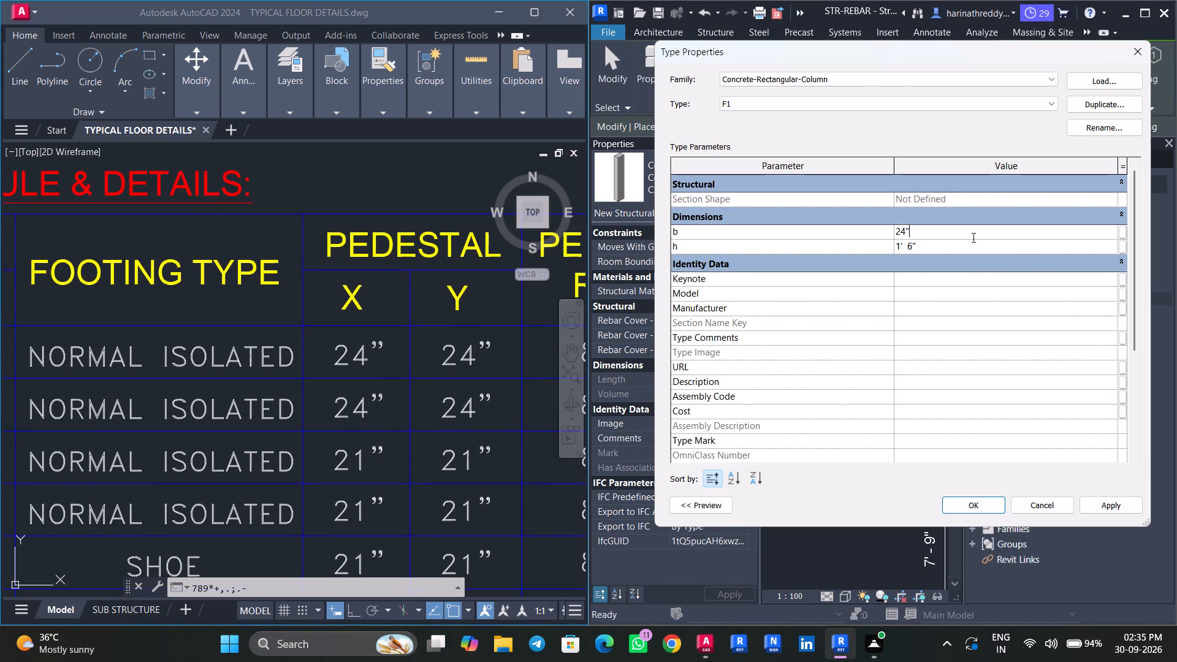
pyautogui.press('Return')
pyautogui.click(962, 248)
pyautogui.write('24')
pyautogui.hotkey('shift', '"')
pyautogui.press('Return')
pyautogui.click(1112, 502)
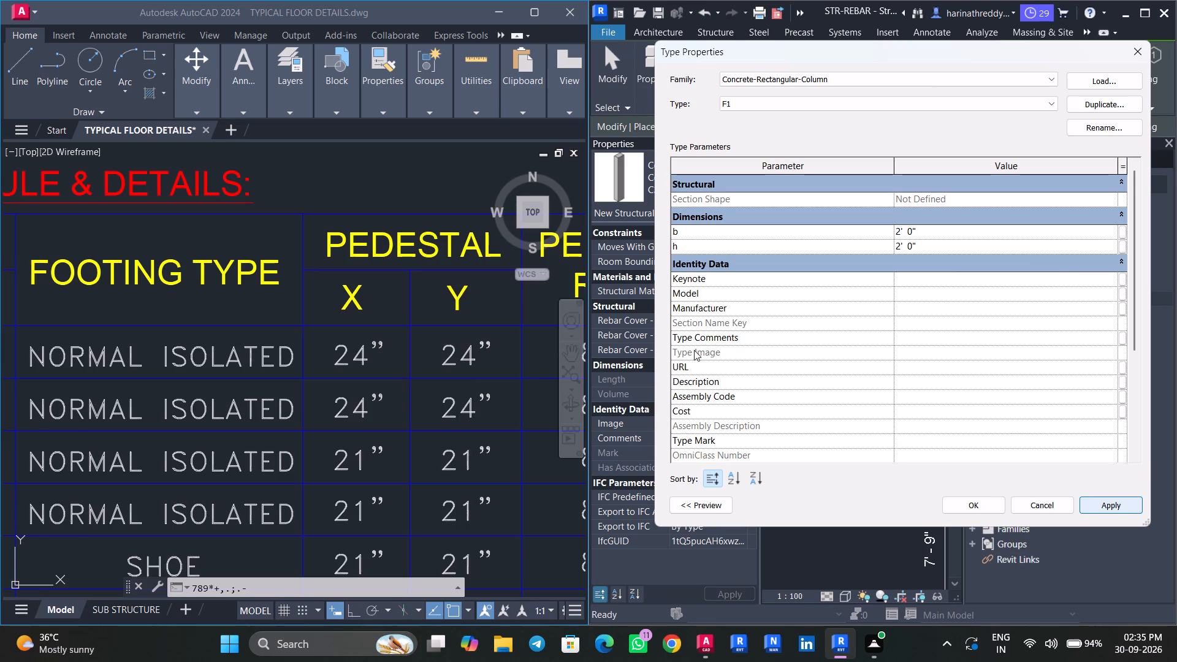
# Duplicate the F1 column type as F2, enter 2' for h per the footing schedule, and apply.
pyautogui.scroll(-1, 460, 370)
pyautogui.moveTo(402, 395); pyautogui.dragTo(544, 385, button='middle')
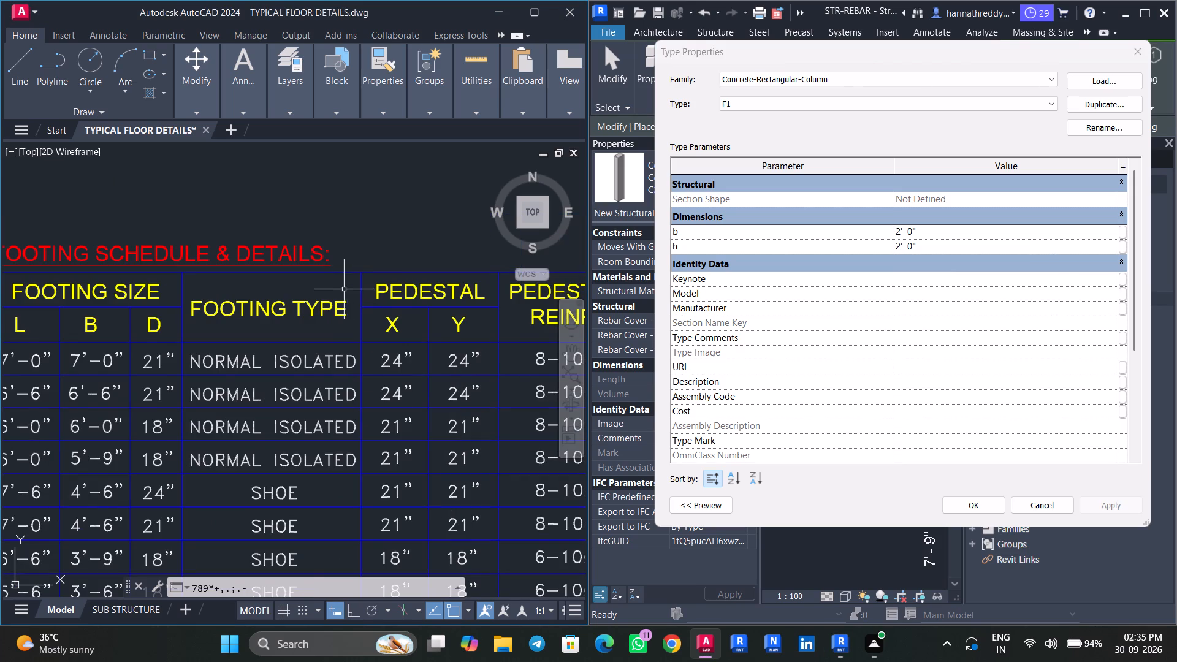
pyautogui.moveTo(341, 282); pyautogui.dragTo(417, 308, button='middle')
pyautogui.moveTo(419, 273); pyautogui.dragTo(438, 261, button='middle')
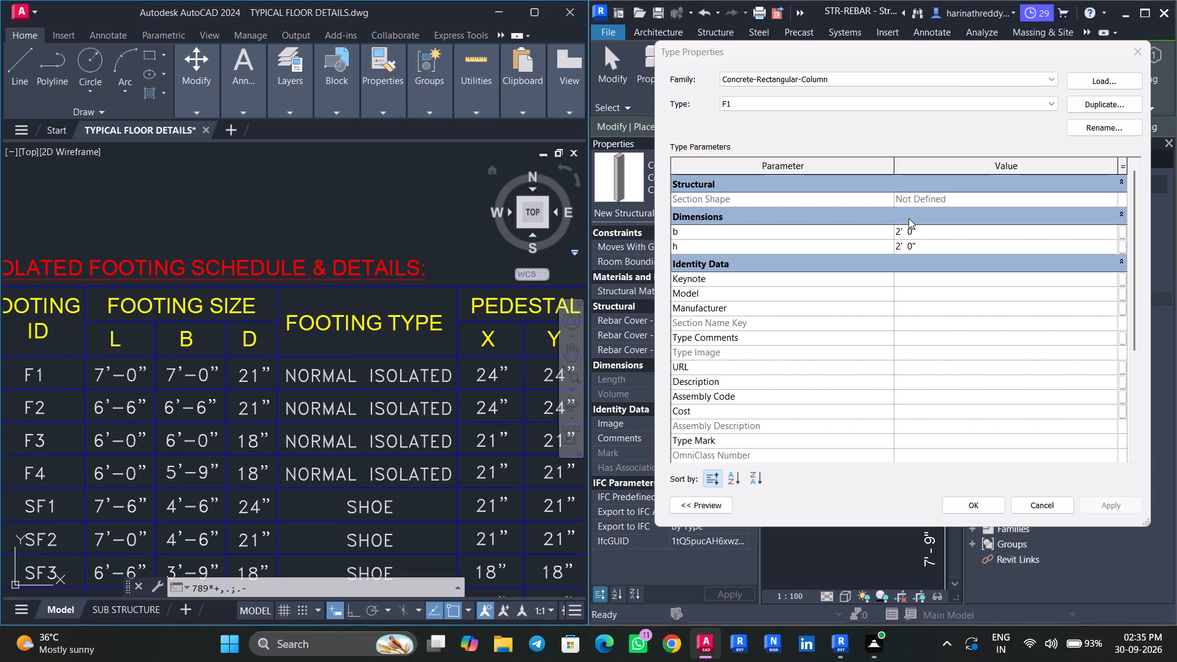
pyautogui.click(1090, 102)
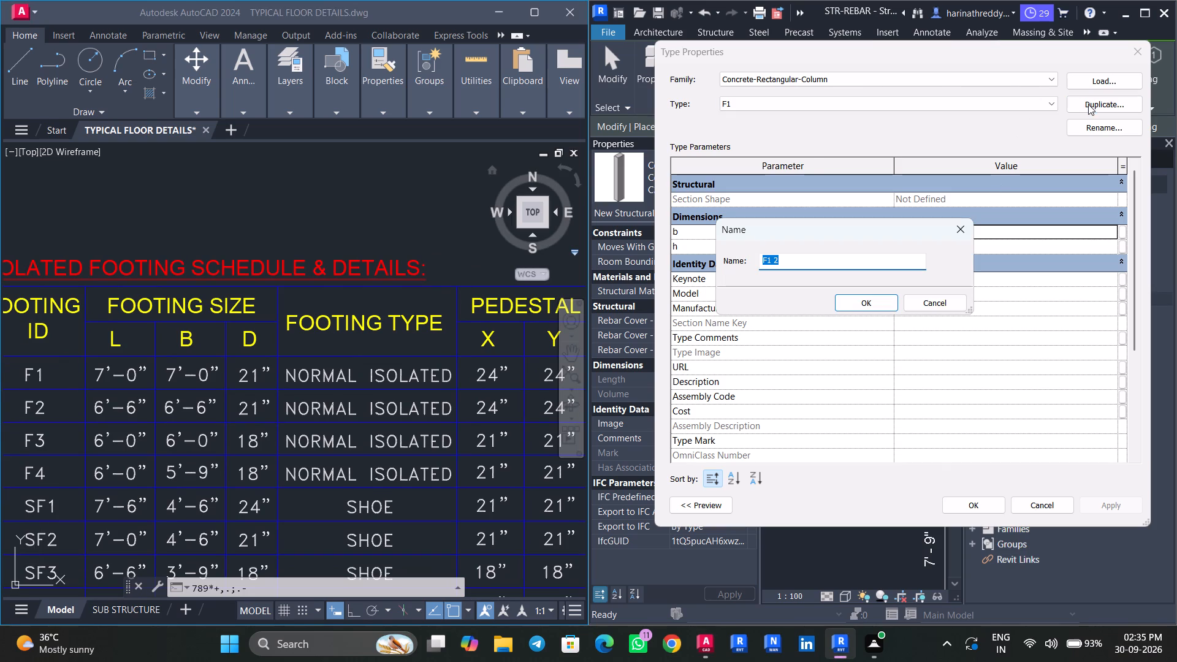
pyautogui.press('f')
pyautogui.press('2')
pyautogui.click(848, 311)
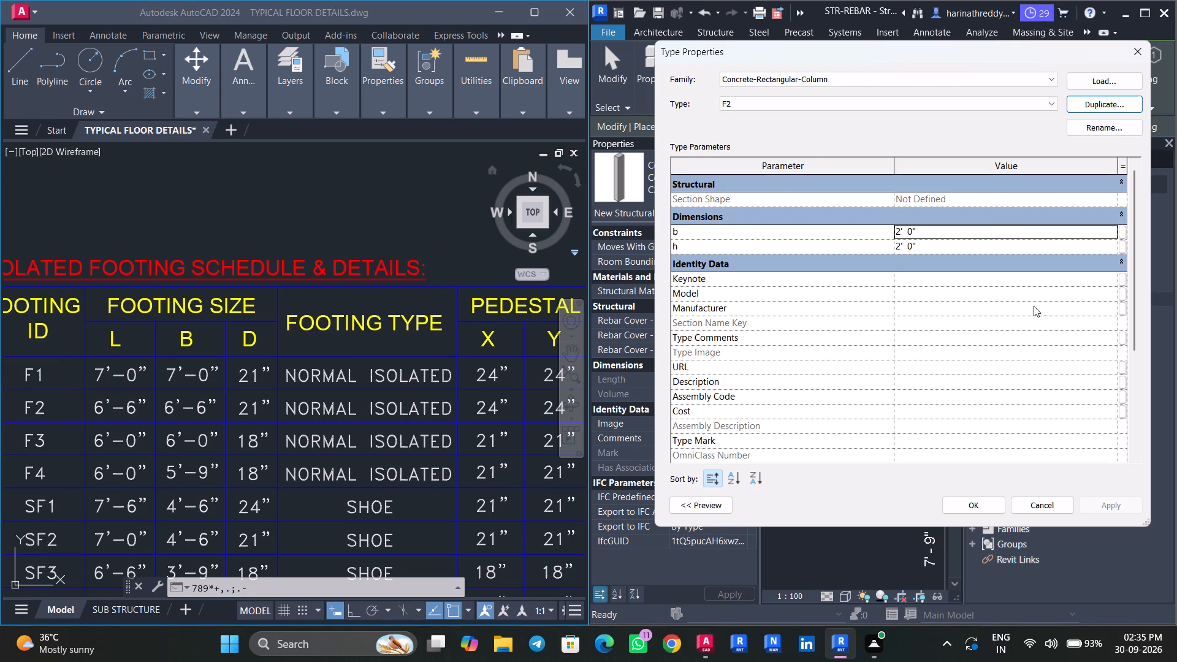
pyautogui.click(976, 241)
pyautogui.click(1119, 512)
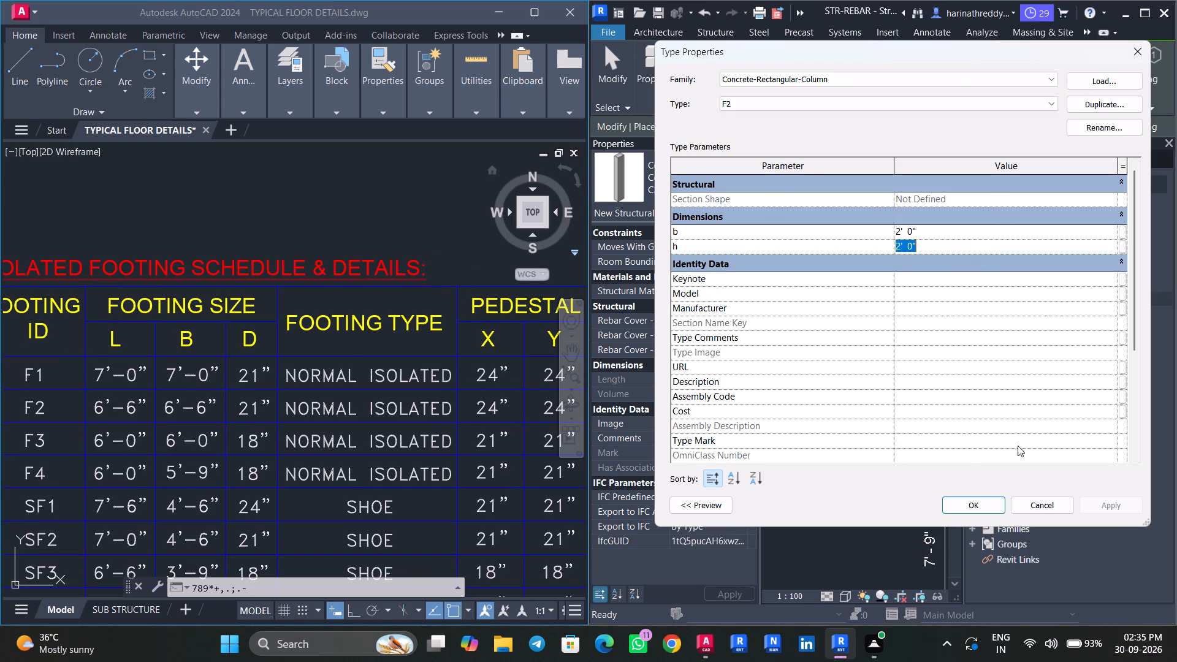
pyautogui.press('2')
pyautogui.press("'")
pyautogui.press('Return')
pyautogui.click(1117, 508)
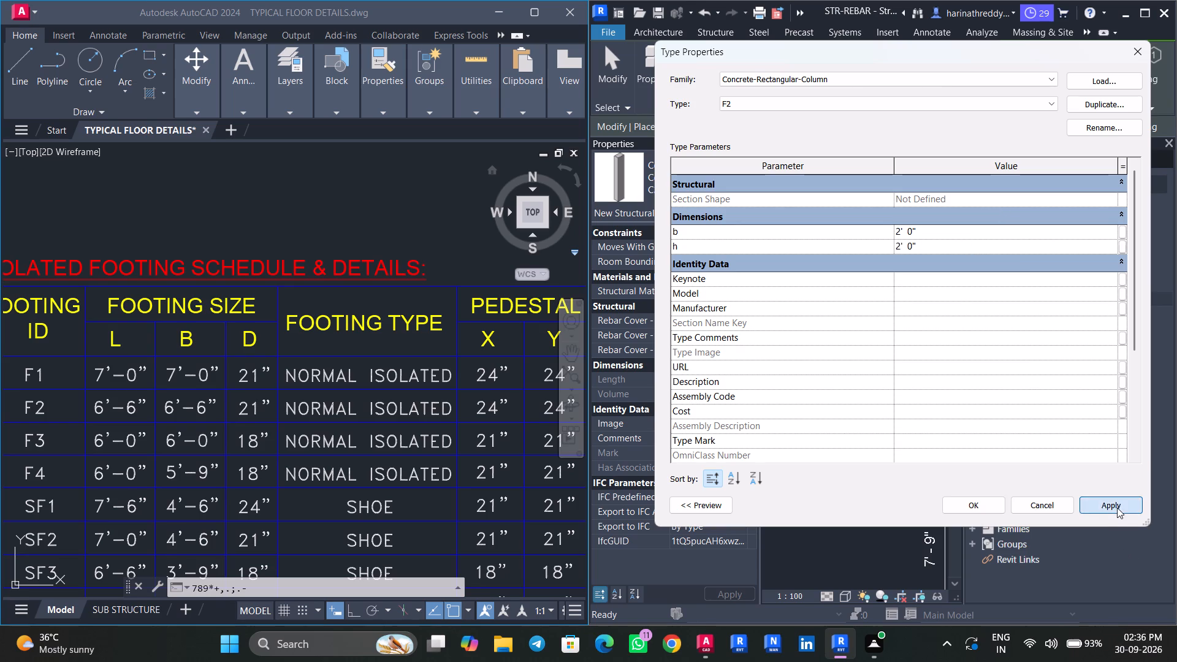
# Duplicate the F2 column type as F3, set both b and h to 21", and apply.
pyautogui.click(1118, 99)
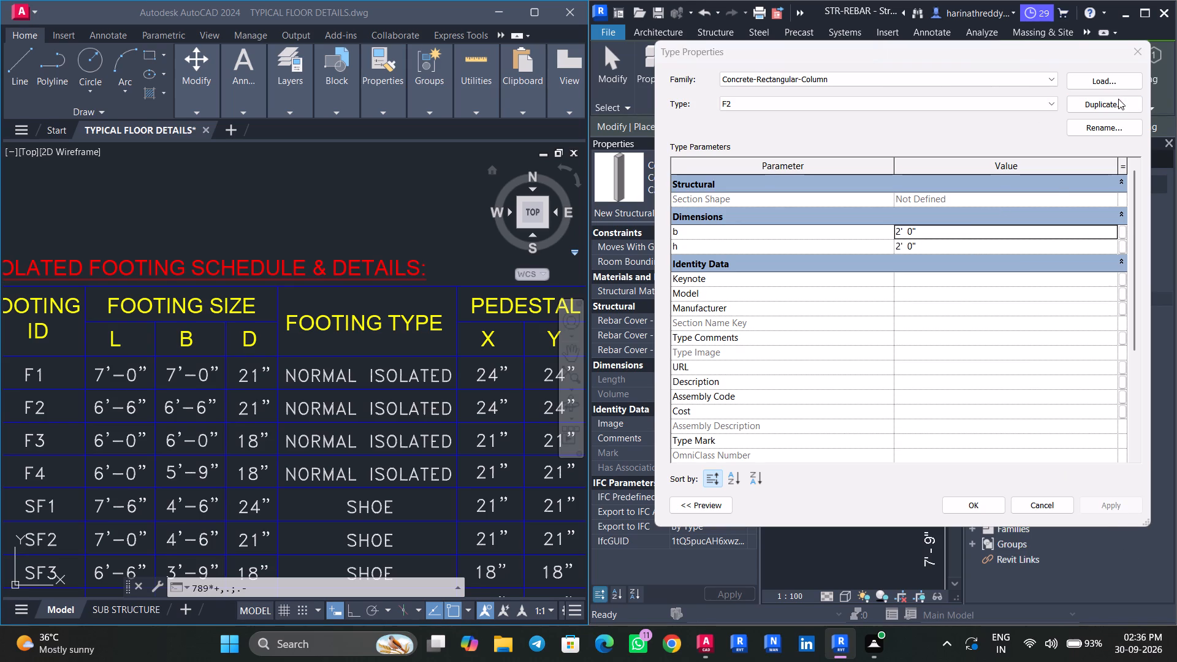
pyautogui.write('F3')
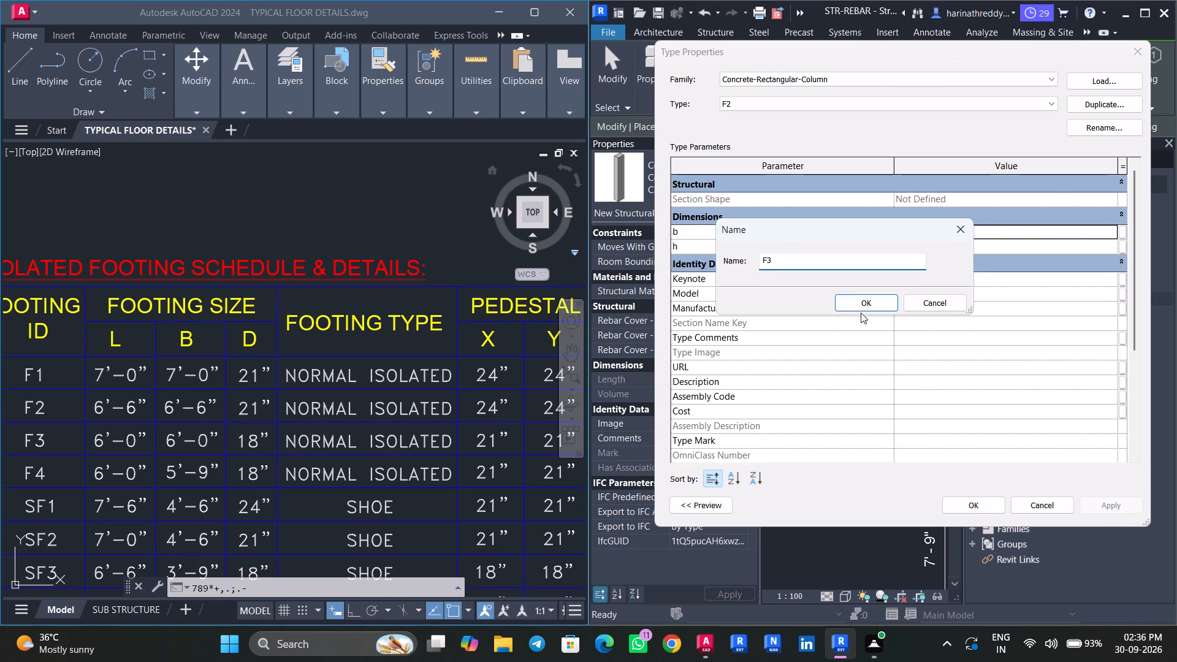
pyautogui.click(863, 311)
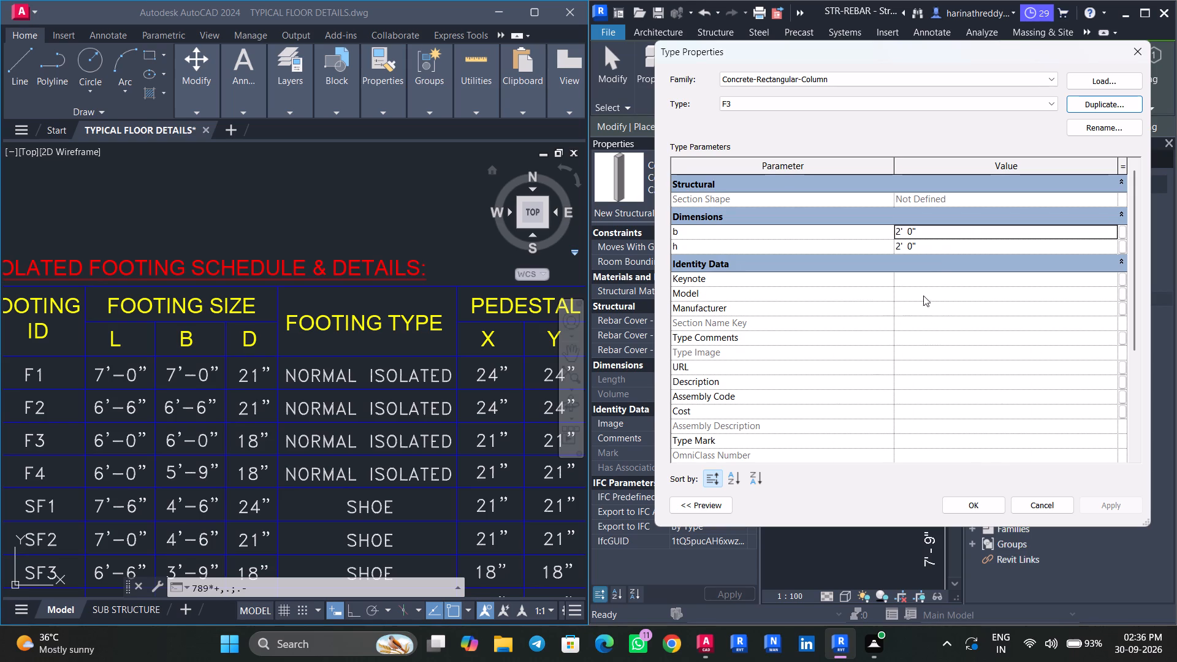
pyautogui.click(948, 257)
pyautogui.click(950, 248)
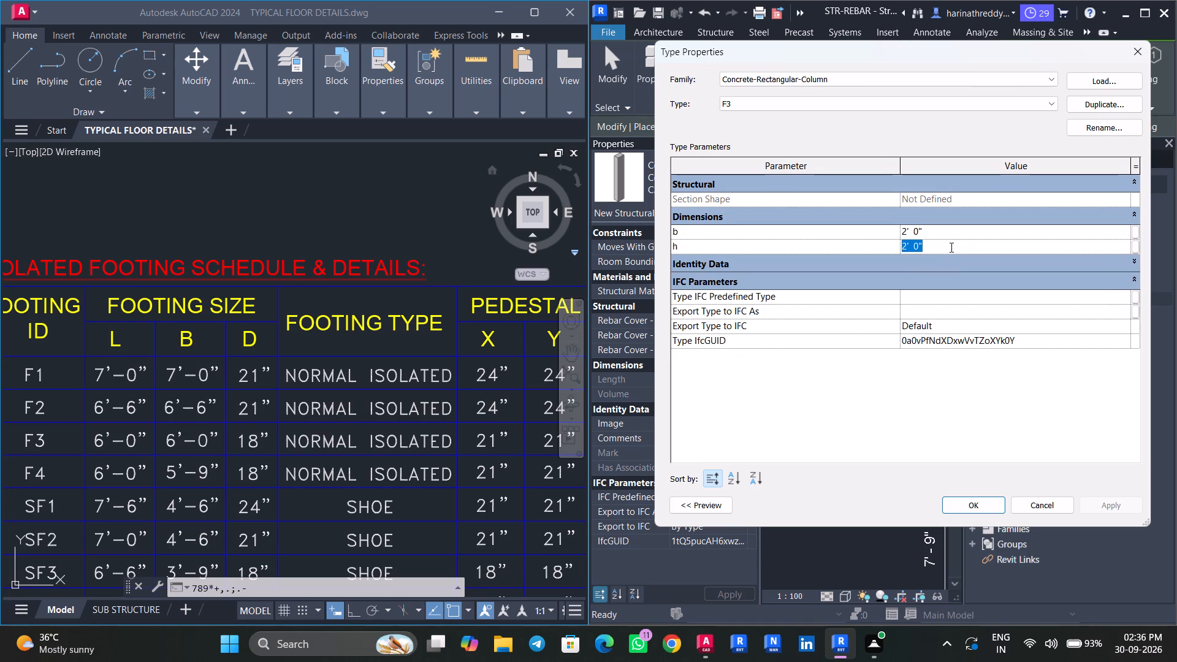
pyautogui.write('21')
pyautogui.hotkey('shift', '"')
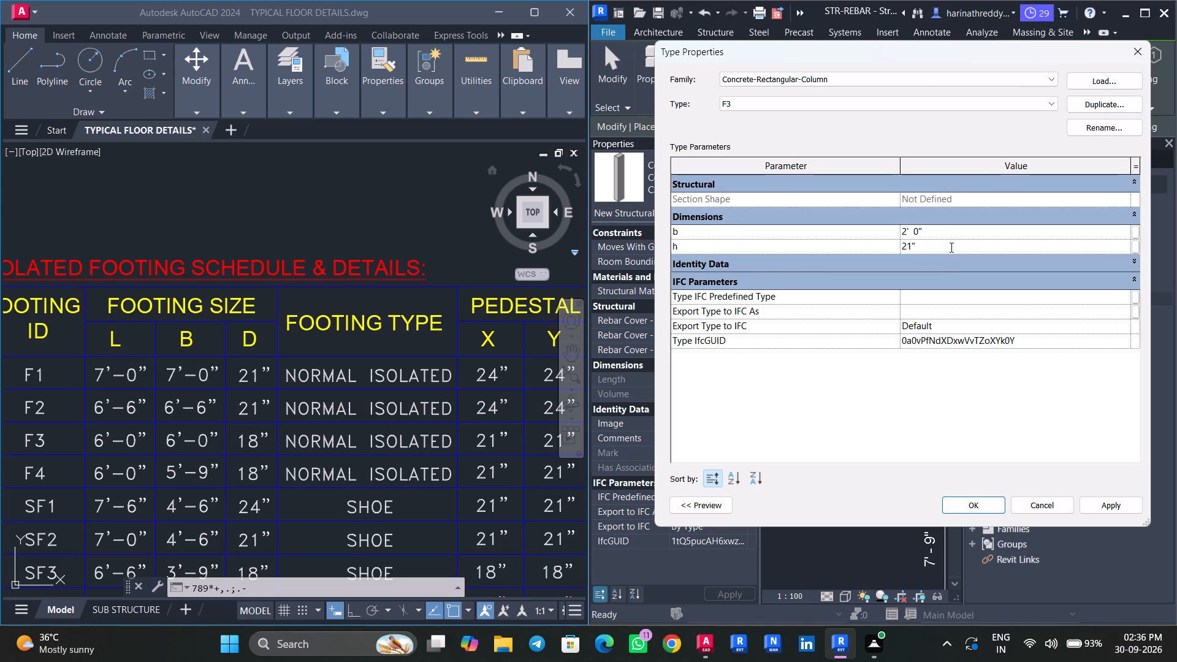
pyautogui.click(951, 234)
pyautogui.write('21"')
pyautogui.press('Return')
pyautogui.click(1126, 493)
pyautogui.click(1126, 501)
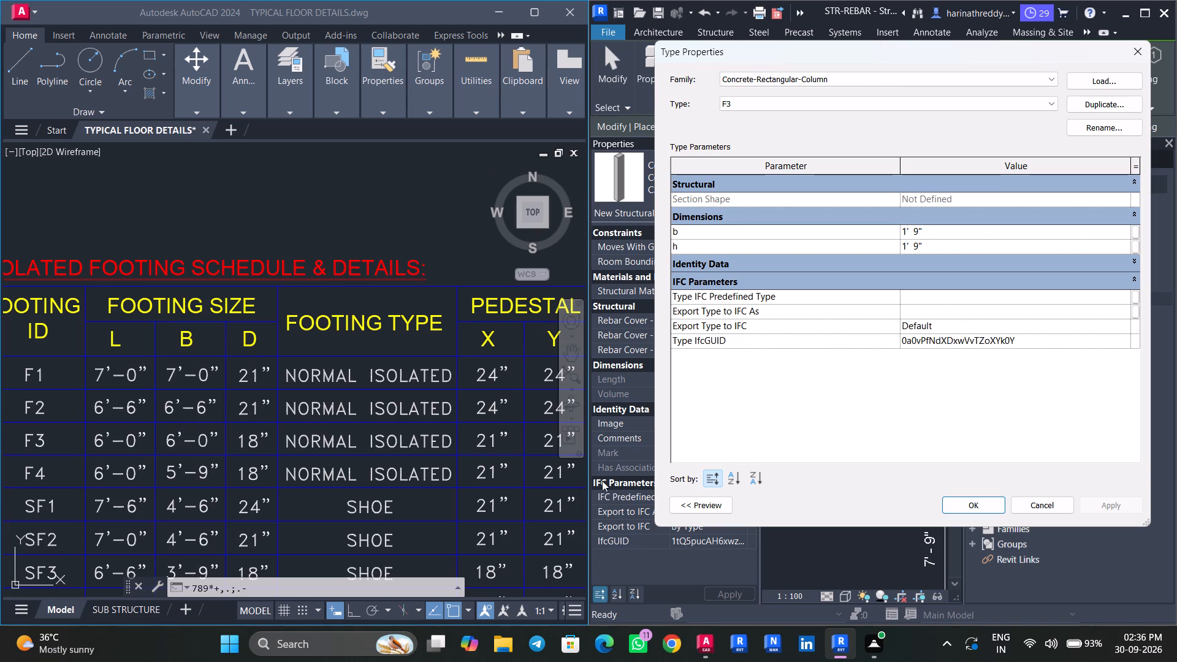
# Duplicate the F3 column type as F4, enter 1'9" for h, and apply.
pyautogui.click(1127, 99)
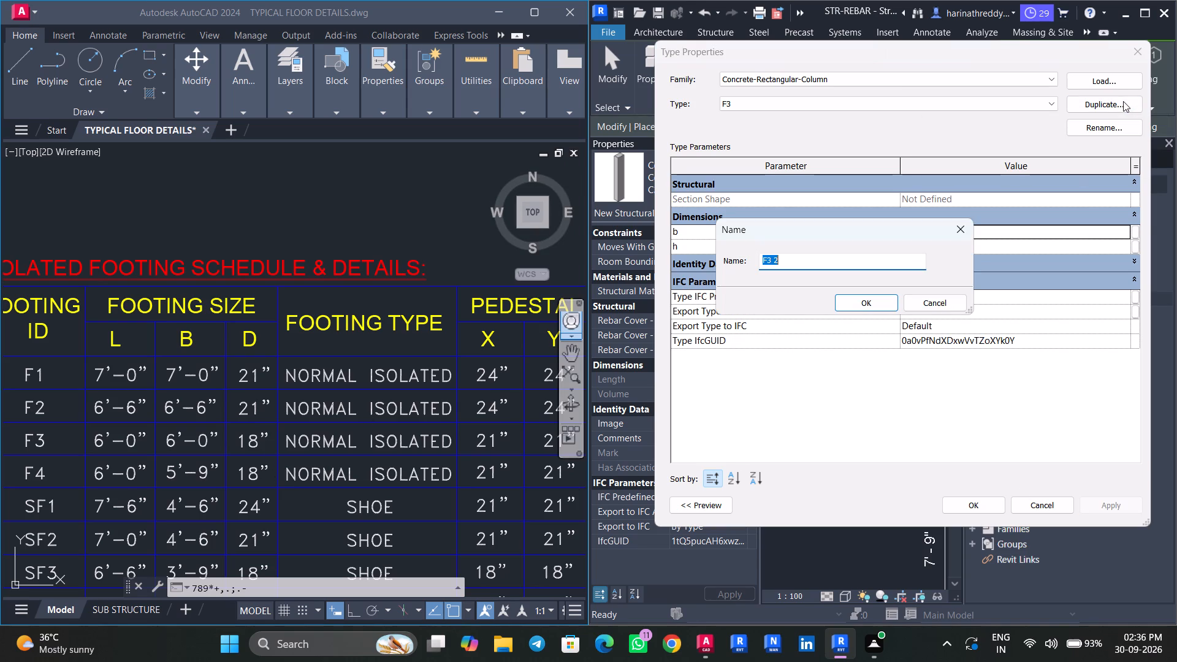
pyautogui.press('f')
pyautogui.press('4')
pyautogui.click(856, 311)
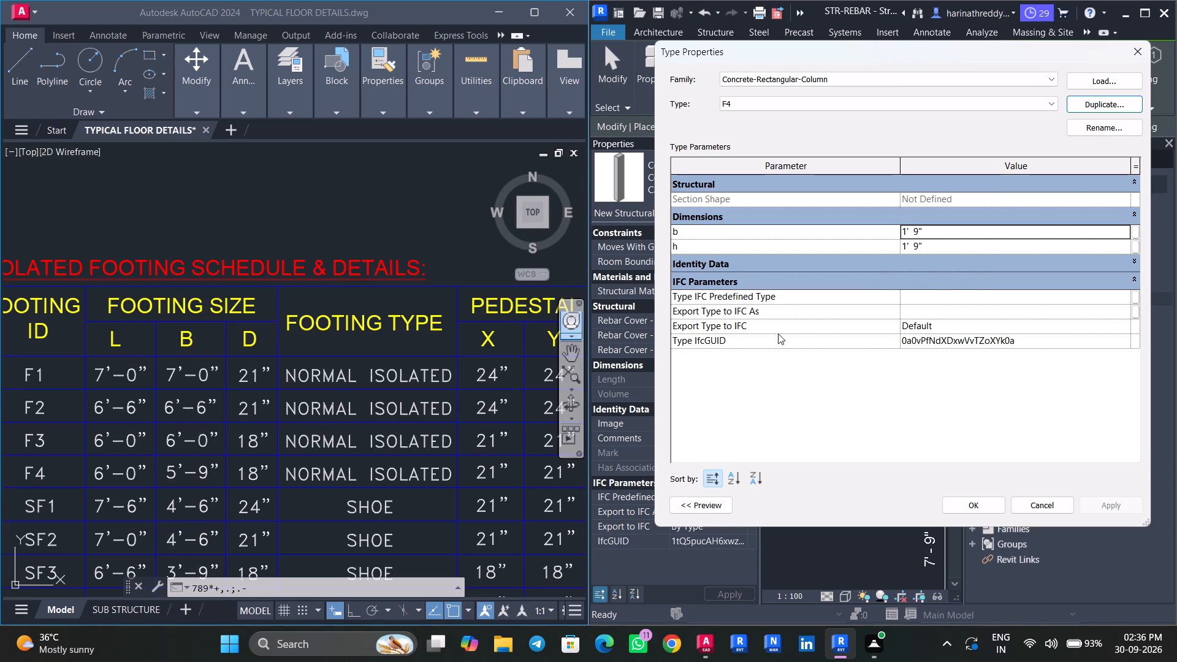
pyautogui.click(1010, 254)
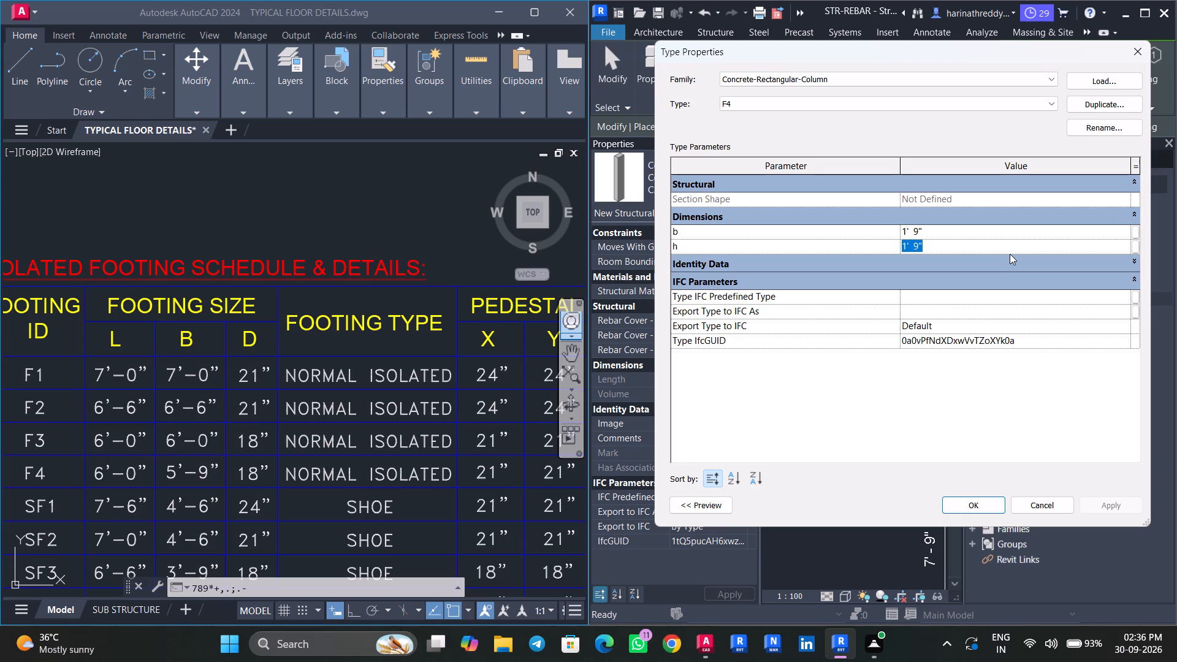
pyautogui.write('1\'9"')
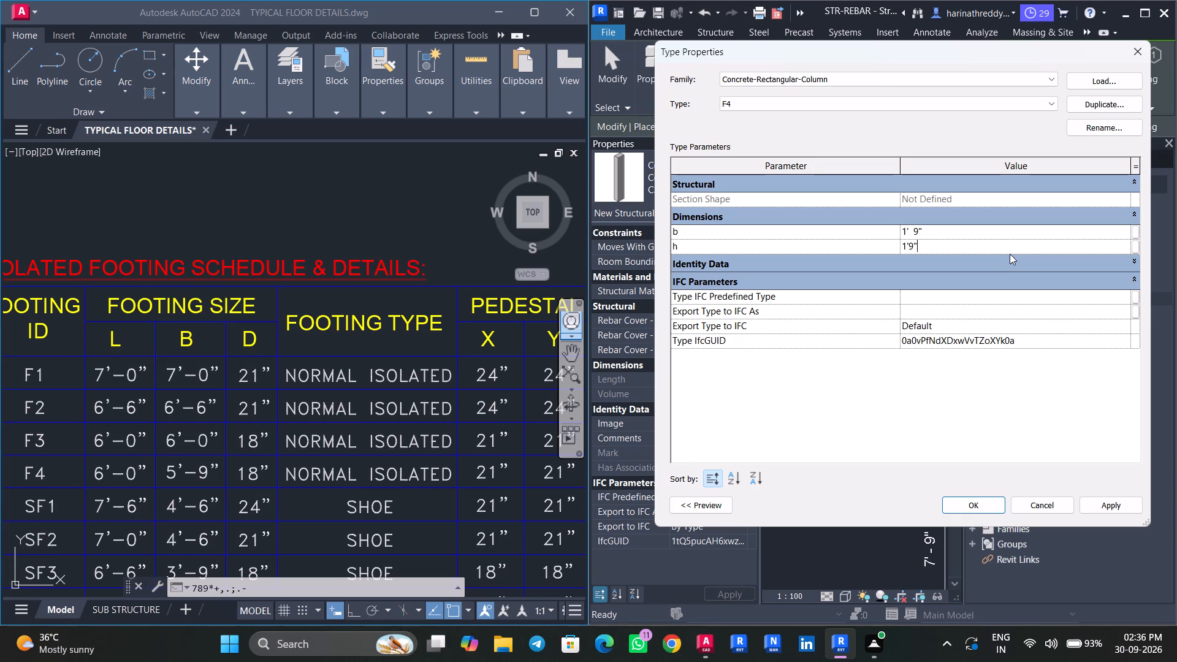
pyautogui.press('Return')
pyautogui.click(1114, 508)
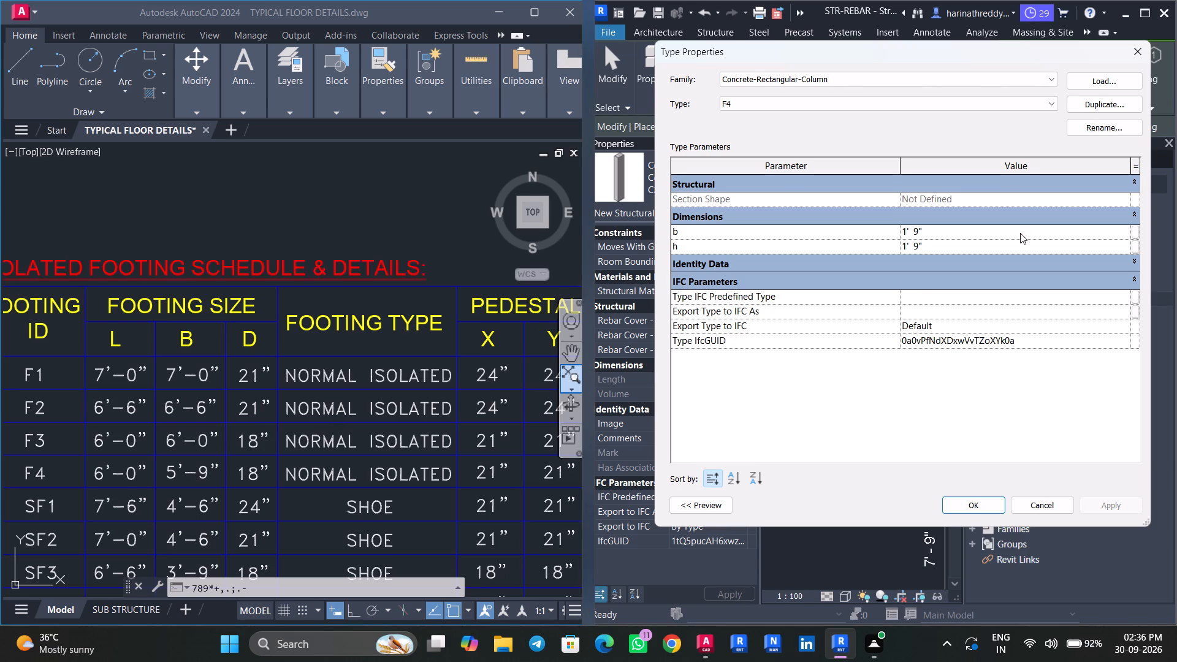
pyautogui.click(991, 103)
pyautogui.click(991, 103)
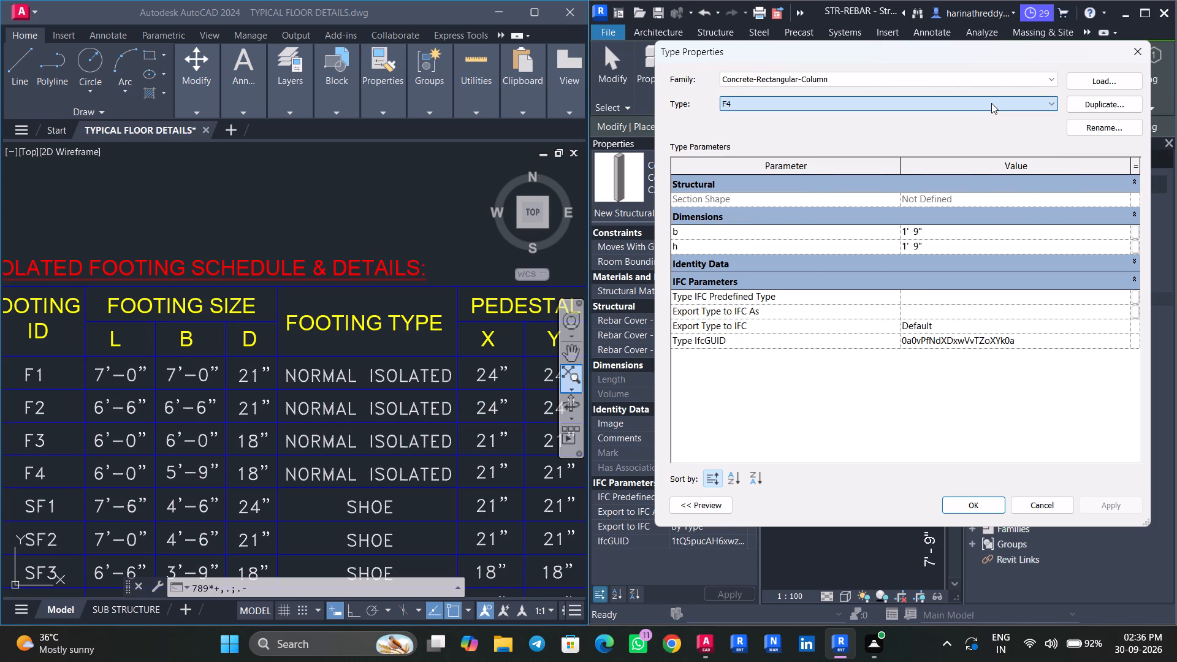
# Duplicate the F4 column type as SF1 for the first shoe footing pedestal.
pyautogui.click(1133, 106)
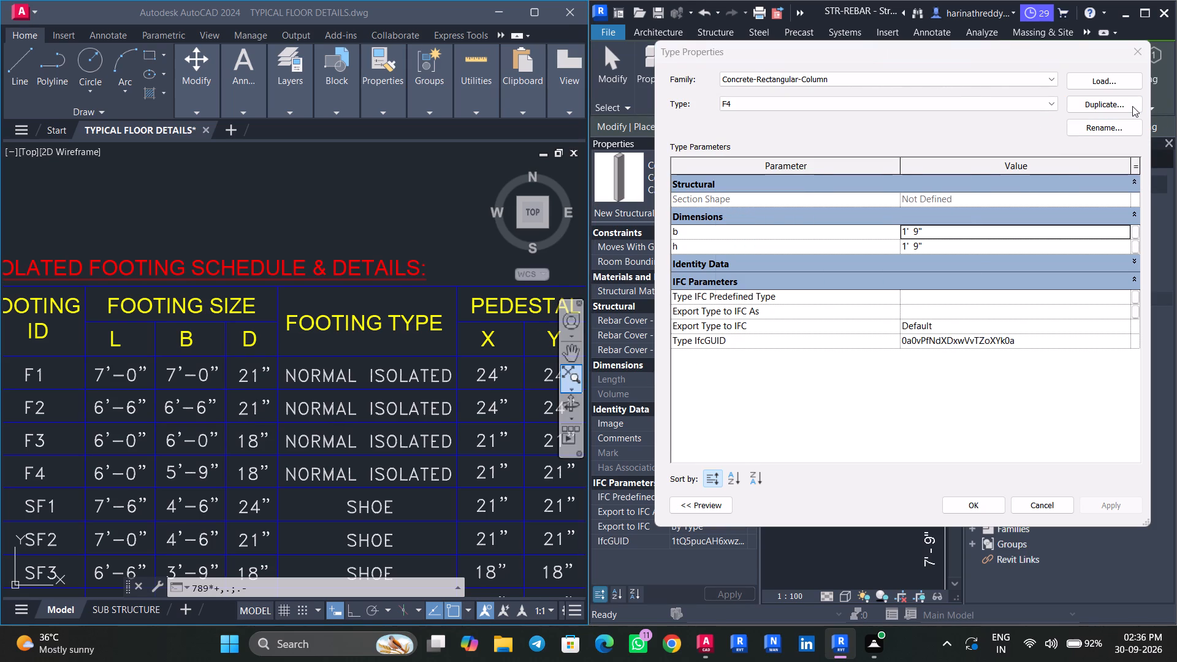
pyautogui.press('s')
pyautogui.press('f')
pyautogui.press('1')
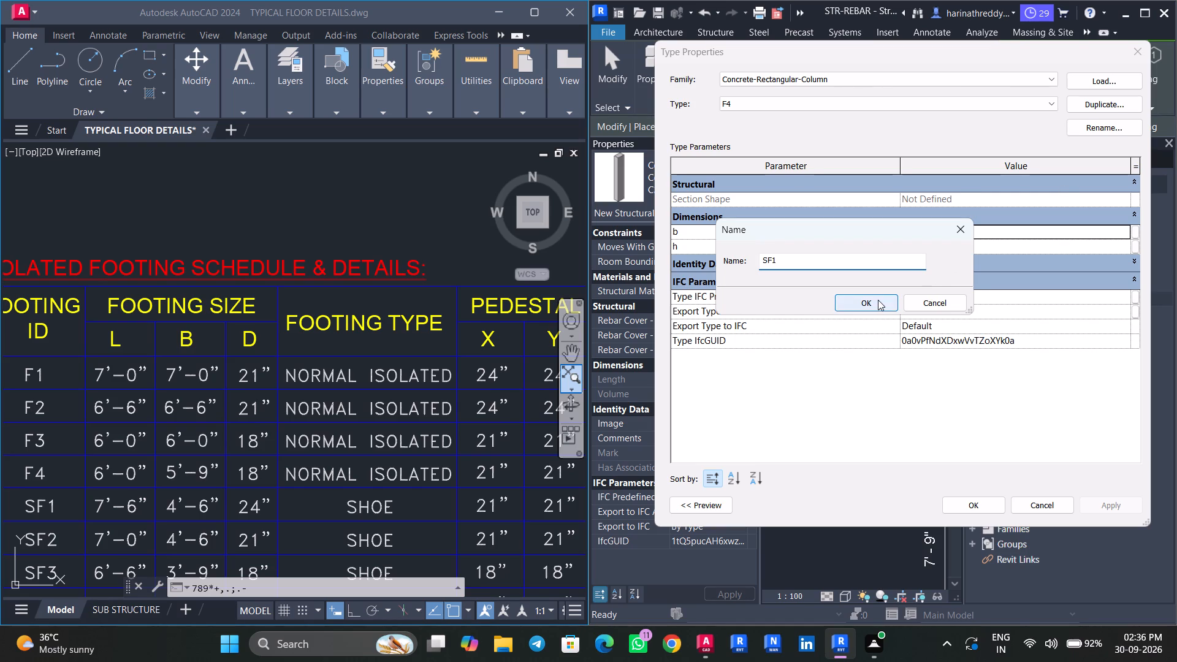
pyautogui.click(877, 300)
# Set the SF1 column type's b and h to 21" each, following its pedestal size in the footing schedule, and apply.
pyautogui.moveTo(388, 436); pyautogui.dragTo(376, 390, button='middle')
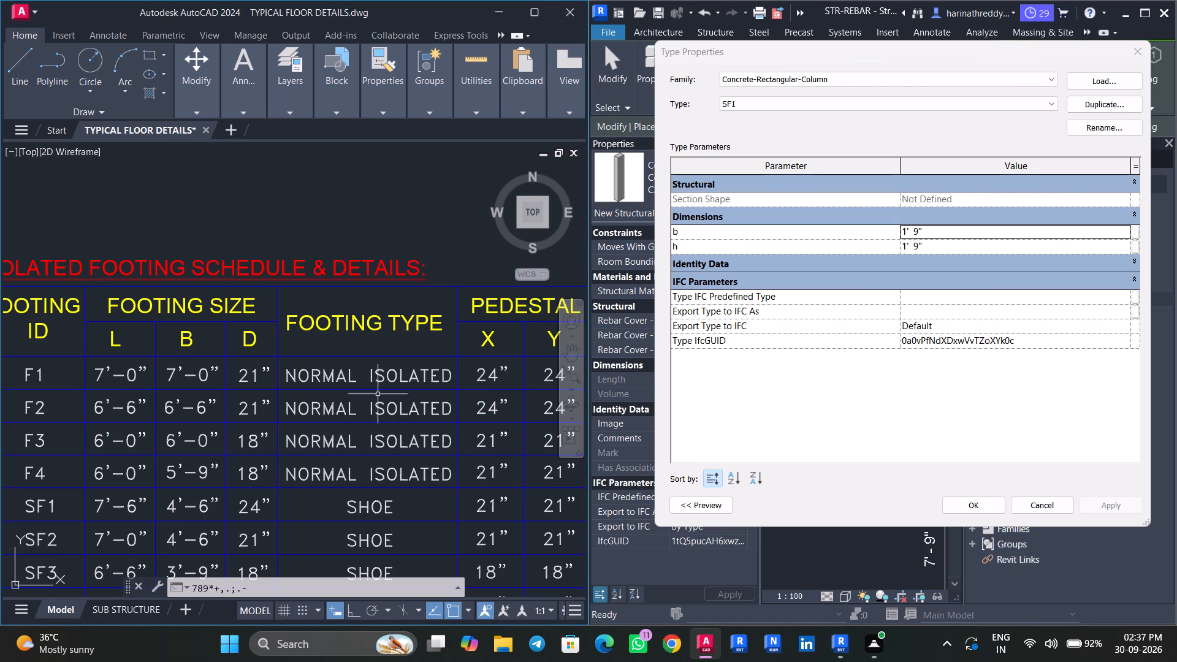
pyautogui.moveTo(414, 435); pyautogui.dragTo(395, 356, button='middle')
pyautogui.scroll(1, 395, 356)
pyautogui.scroll(-3, 440, 442)
pyautogui.moveTo(434, 438); pyautogui.dragTo(360, 416, button='middle')
pyautogui.scroll(1, 364, 451)
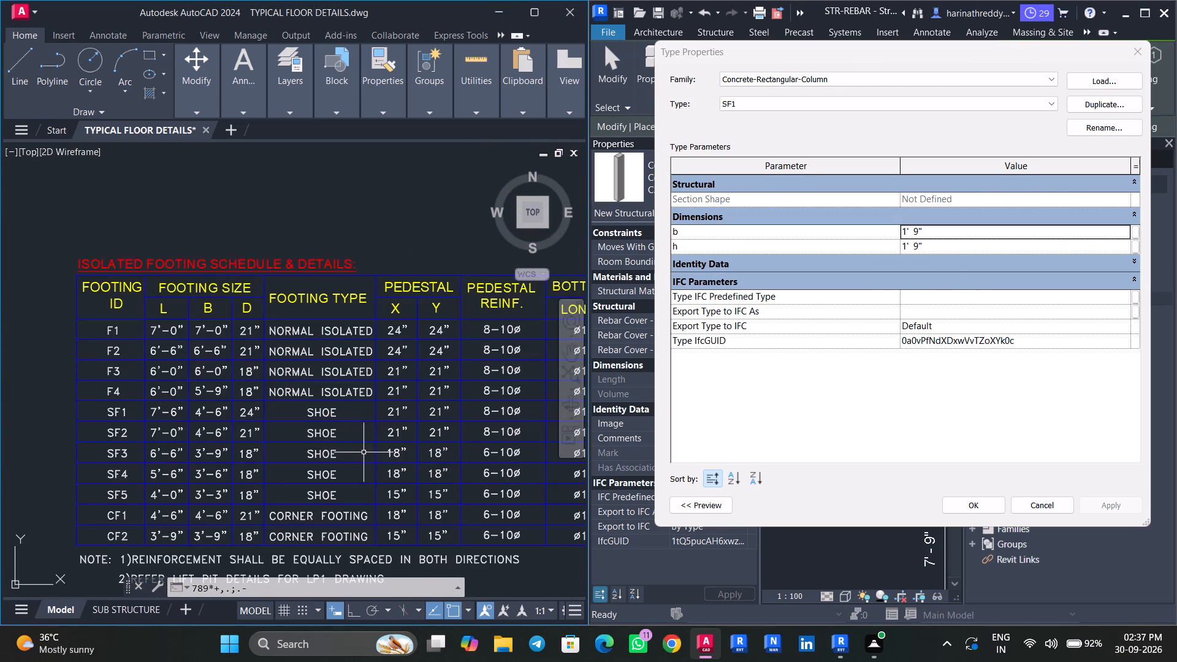
pyautogui.moveTo(433, 457); pyautogui.dragTo(372, 459, button='middle')
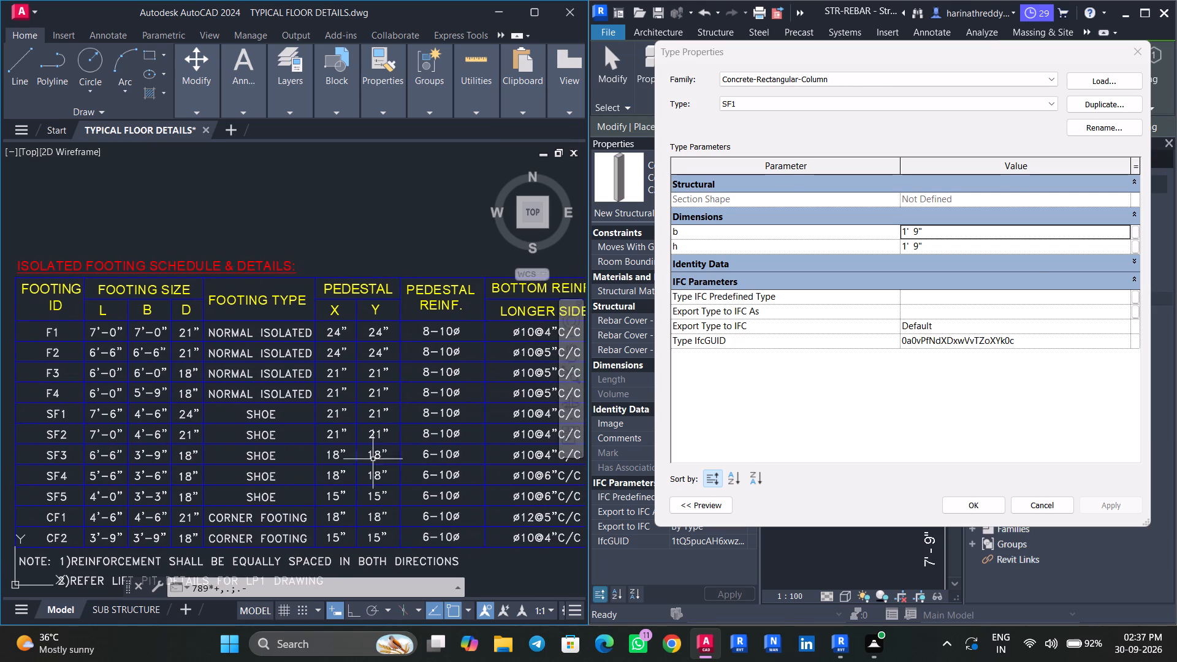
pyautogui.click(980, 236)
pyautogui.write('21"')
pyautogui.press('Return')
pyautogui.click(979, 239)
pyautogui.click(977, 245)
pyautogui.write('21"')
pyautogui.press('Return')
pyautogui.click(1116, 501)
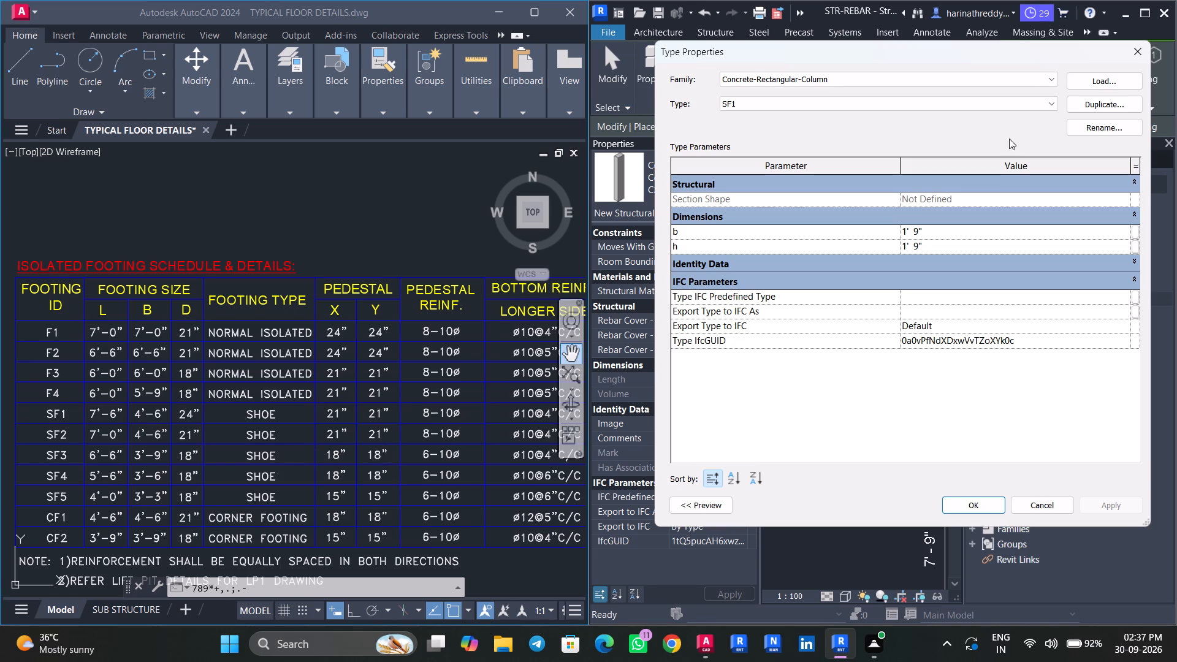
# Duplicate the SF1 column type as SF2, enter 21" for h, and apply.
pyautogui.click(1102, 113)
pyautogui.write('SF2')
pyautogui.click(858, 308)
pyautogui.click(967, 257)
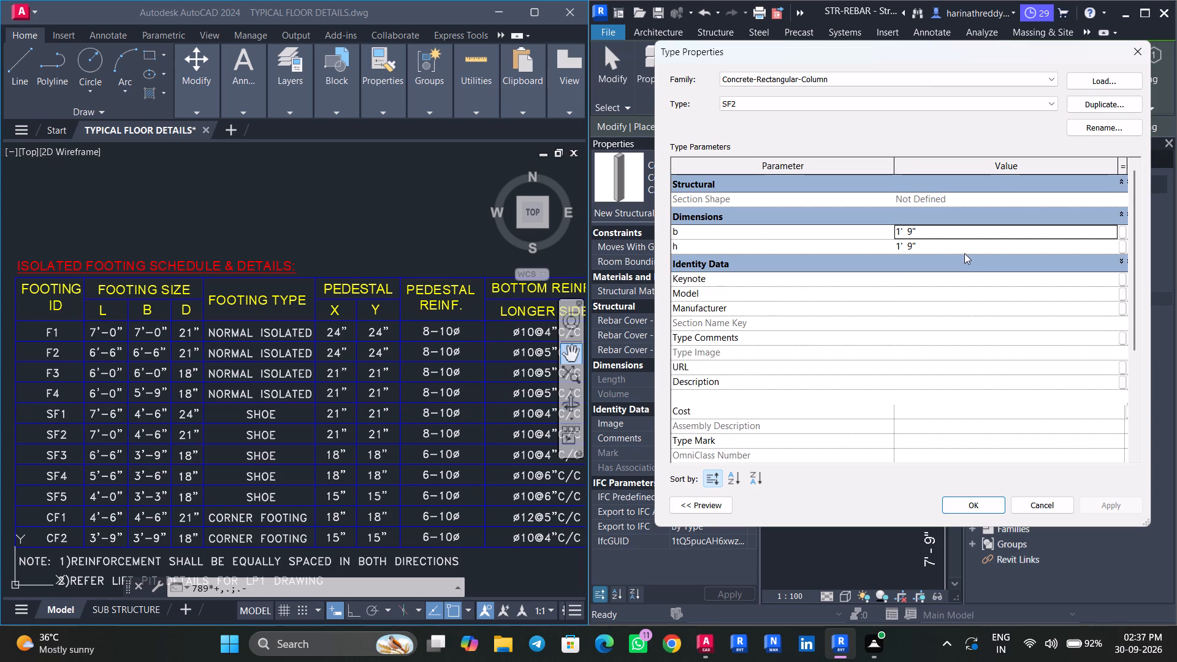
pyautogui.click(959, 243)
pyautogui.click(958, 226)
pyautogui.click(958, 252)
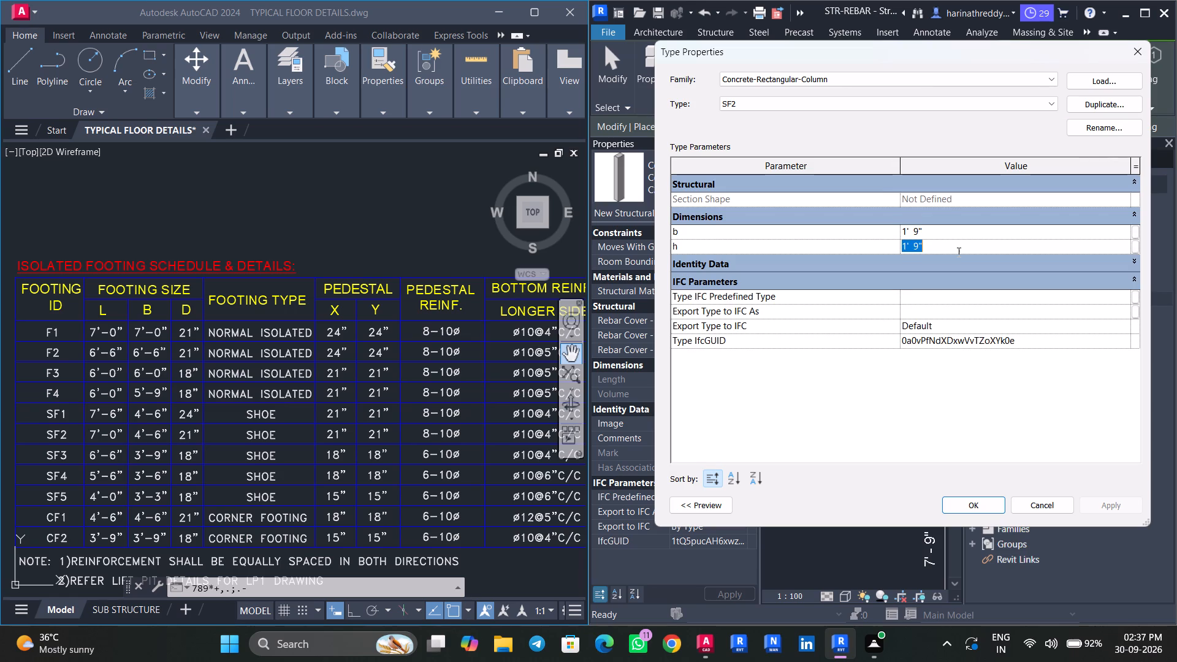
pyautogui.write('21"')
pyautogui.press('Return')
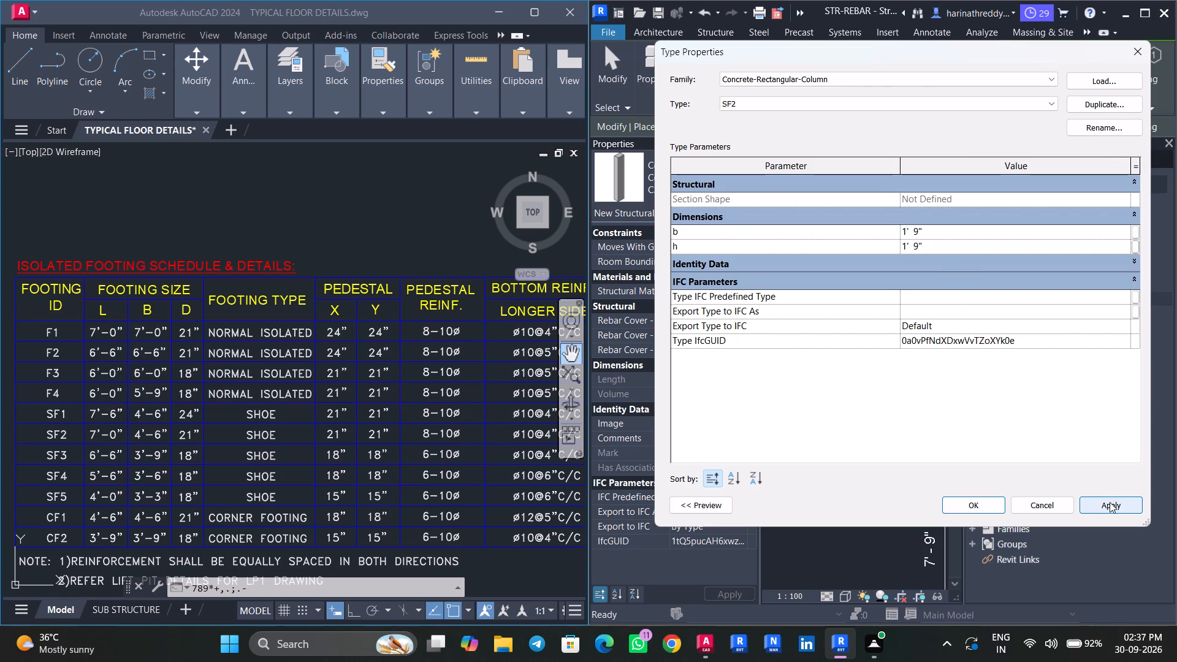
pyautogui.click(1112, 506)
# Duplicate the SF2 column type as SF3, set both b and h to 18", and apply.
pyautogui.click(1122, 104)
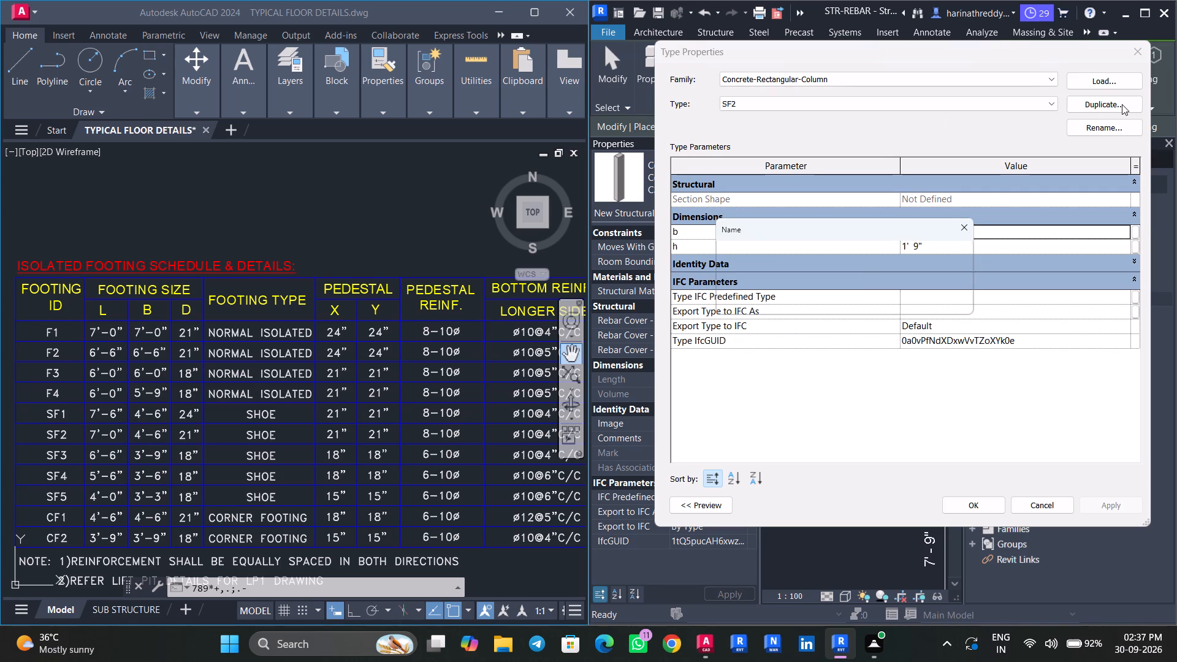
pyautogui.write('SF3')
pyautogui.press('Return')
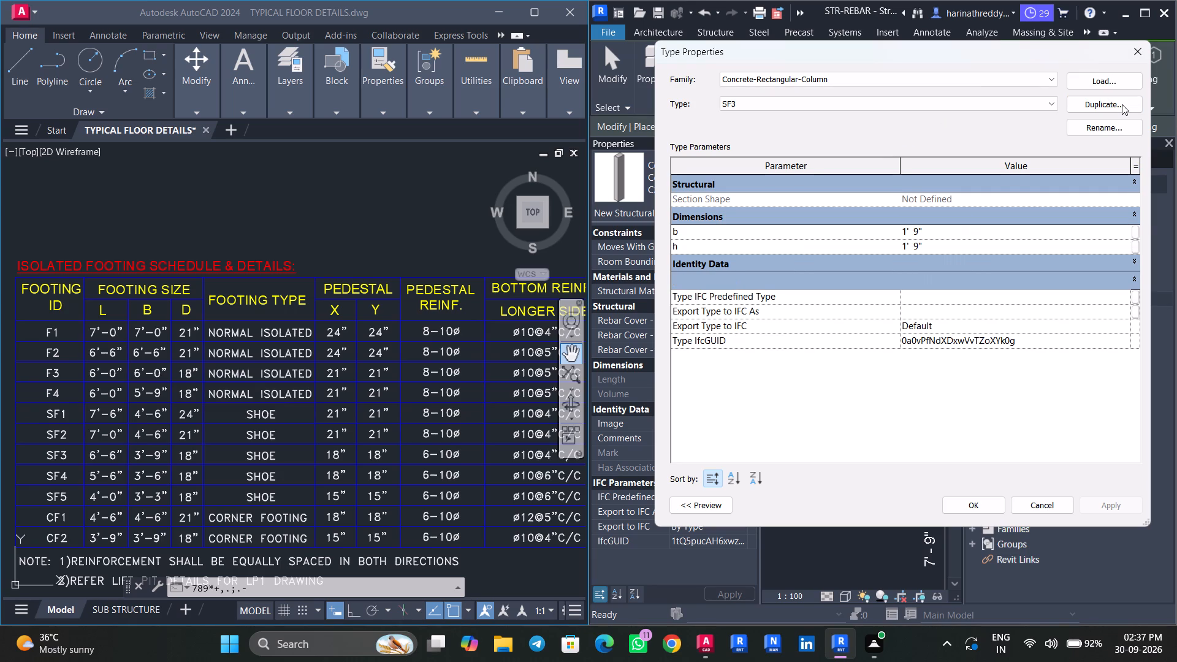
pyautogui.click(943, 232)
pyautogui.write('18"')
pyautogui.press('Return')
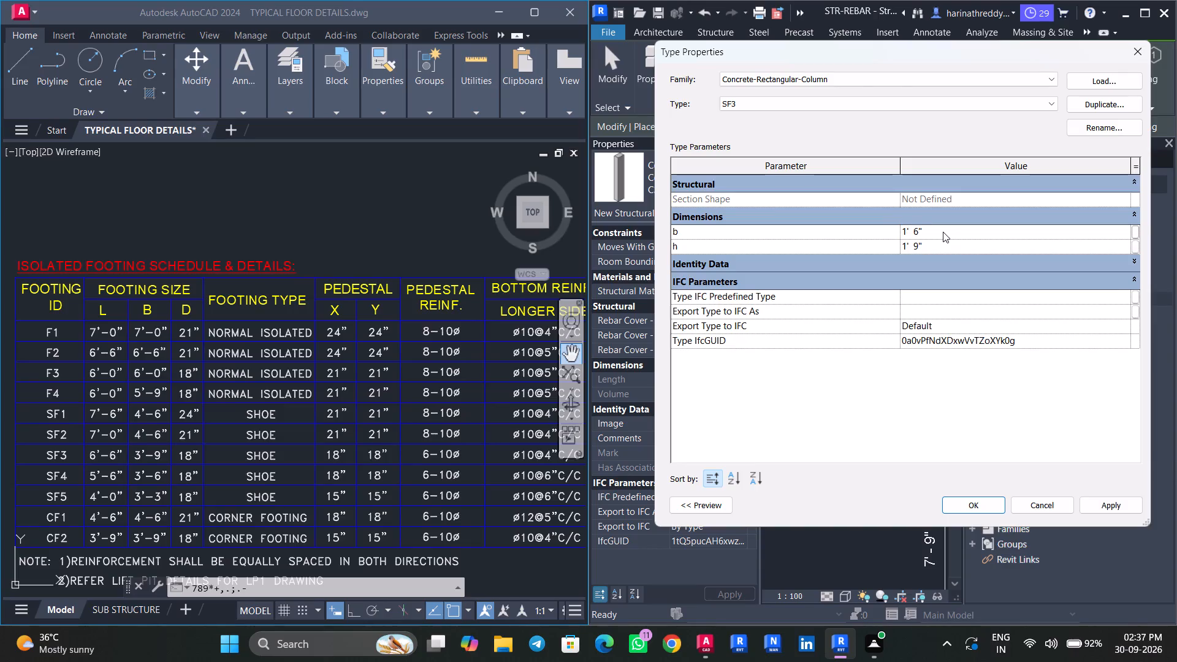
pyautogui.click(943, 245)
pyautogui.write('18"')
pyautogui.press('Return')
pyautogui.click(1128, 509)
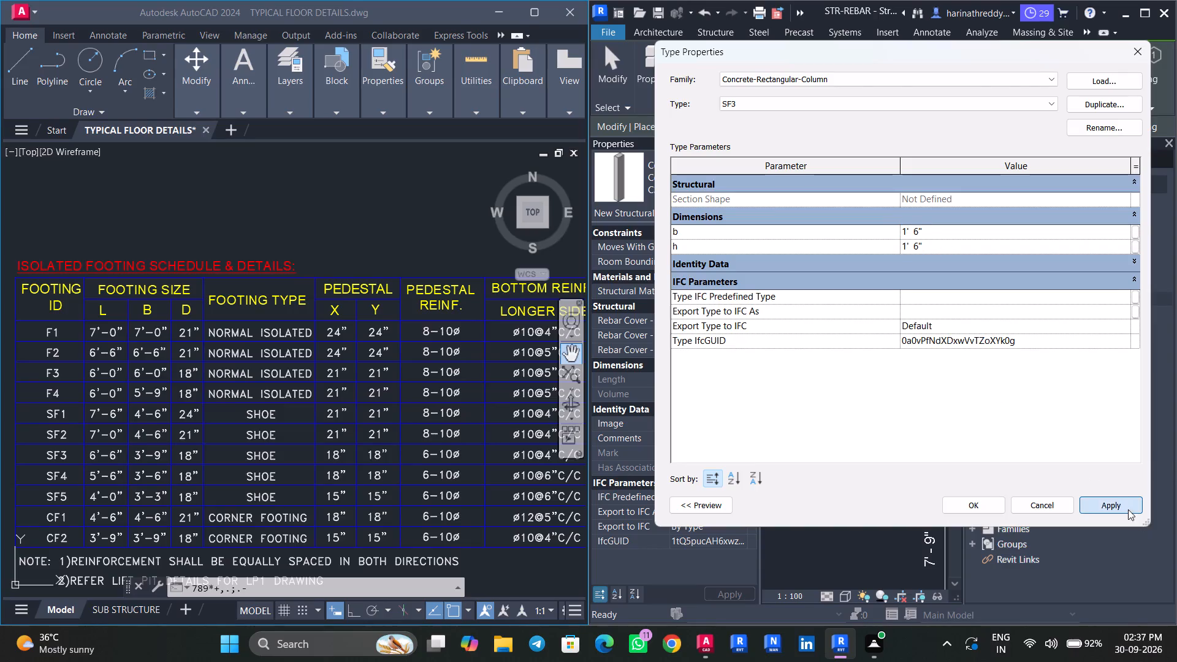
# Switch to AutoCAD at full size and examine the typical isolated and shoe footing sections for pedestal, column and bottom reinforcement details.
pyautogui.click(526, 13)
pyautogui.scroll(-1, 531, 318)
pyautogui.scroll(1, 531, 318)
pyautogui.scroll(-6, 531, 318)
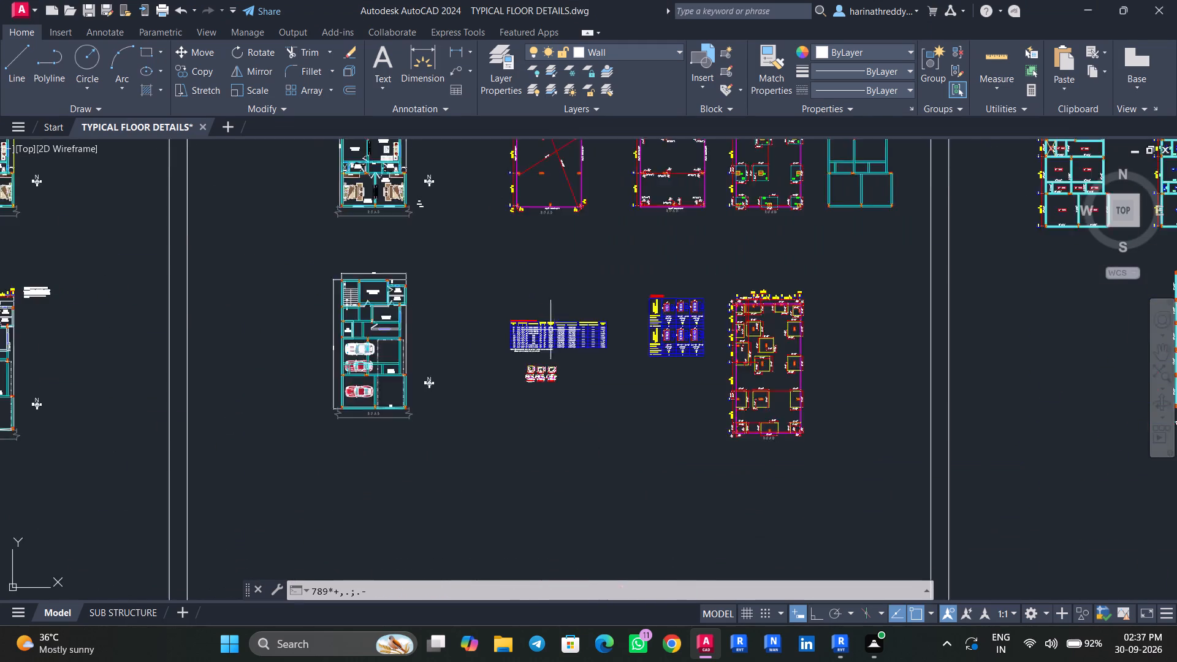
pyautogui.scroll(-2, 552, 330)
pyautogui.scroll(5, 527, 376)
pyautogui.moveTo(569, 299); pyautogui.dragTo(524, 410, button='middle')
pyautogui.scroll(5, 618, 314)
pyautogui.scroll(4, 471, 351)
pyautogui.scroll(1, 383, 378)
pyautogui.moveTo(383, 378); pyautogui.dragTo(741, 243, button='middle')
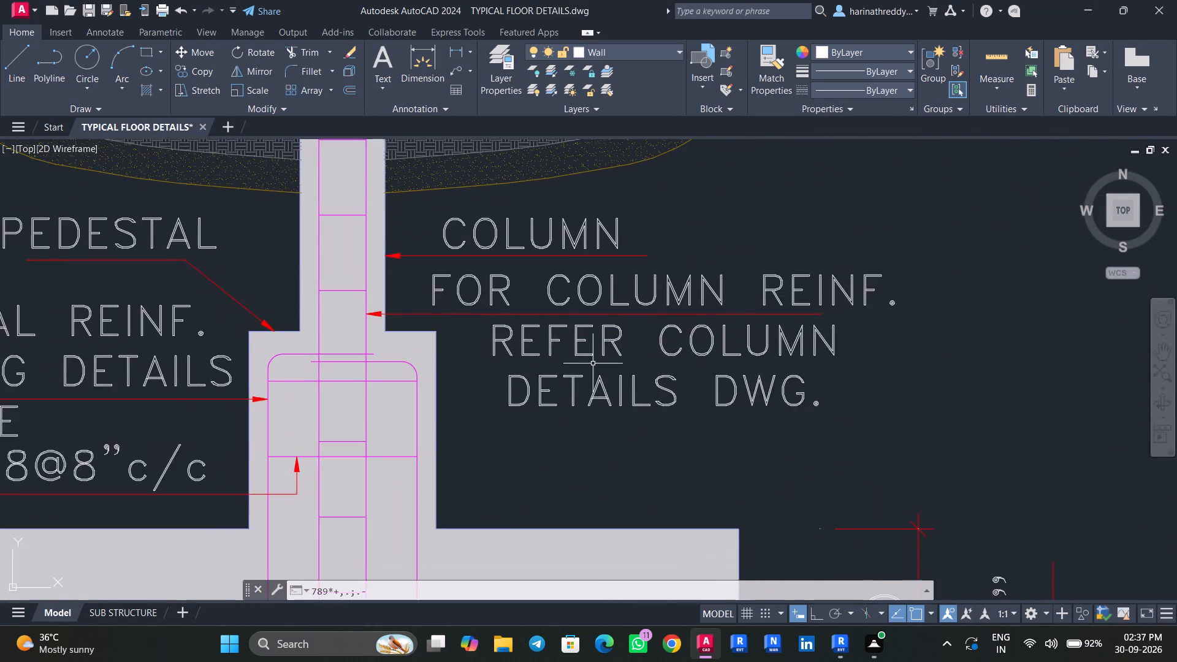
pyautogui.scroll(-2, 588, 365)
pyautogui.moveTo(584, 373); pyautogui.dragTo(630, 315, button='middle')
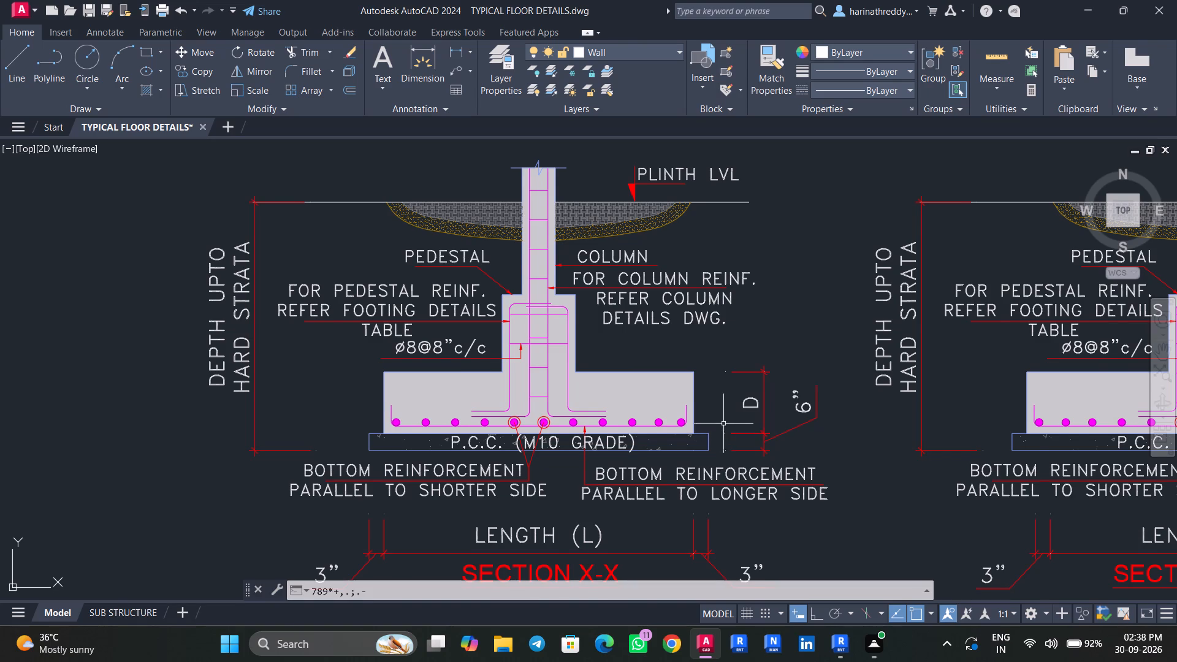
pyautogui.moveTo(723, 423); pyautogui.dragTo(719, 402, button='middle')
pyautogui.scroll(1, 719, 401)
pyautogui.moveTo(541, 449); pyautogui.dragTo(652, 394, button='middle')
pyautogui.scroll(1, 545, 416)
pyautogui.moveTo(547, 415); pyautogui.dragTo(578, 393, button='middle')
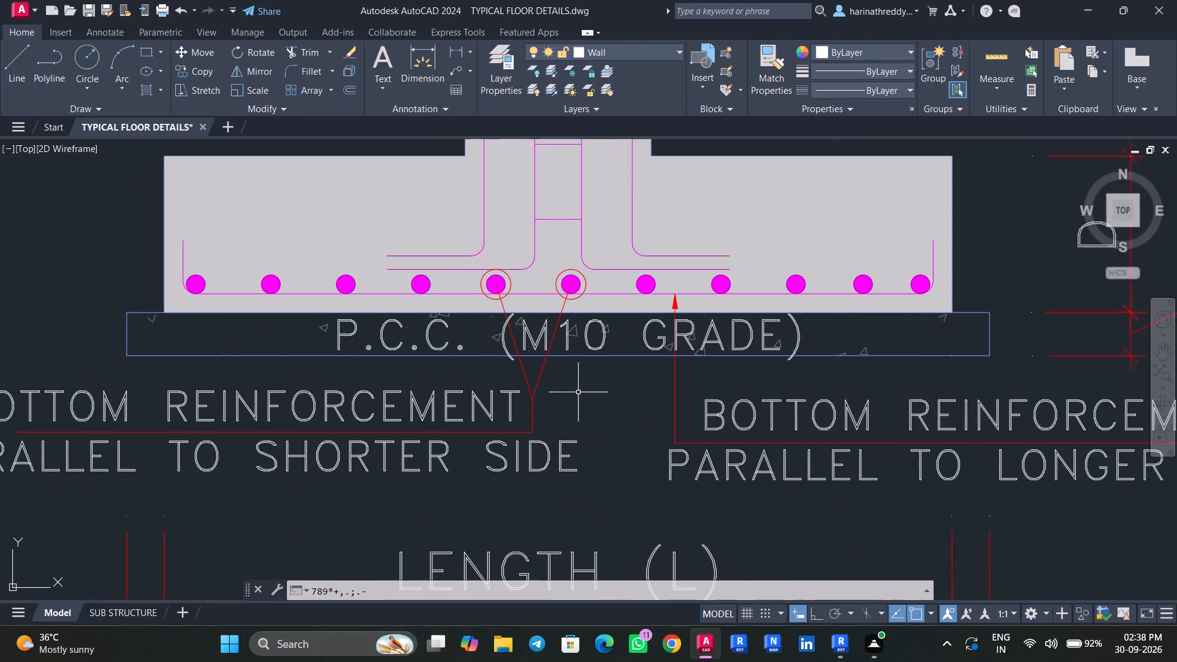
pyautogui.scroll(-2, 578, 392)
pyautogui.moveTo(578, 392); pyautogui.dragTo(586, 362, button='middle')
pyautogui.moveTo(586, 362); pyautogui.dragTo(582, 376, button='middle')
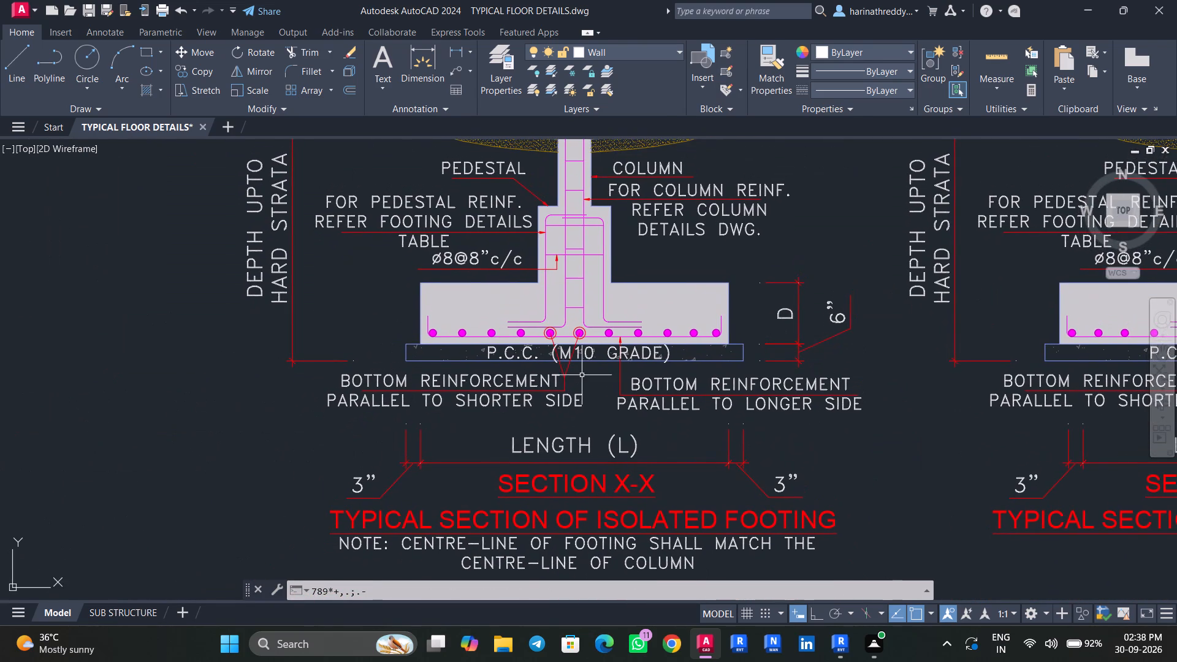
pyautogui.scroll(2, 581, 370)
pyautogui.moveTo(581, 370); pyautogui.dragTo(581, 379, button='middle')
pyautogui.scroll(-1, 581, 379)
pyautogui.moveTo(581, 377); pyautogui.dragTo(570, 394, button='middle')
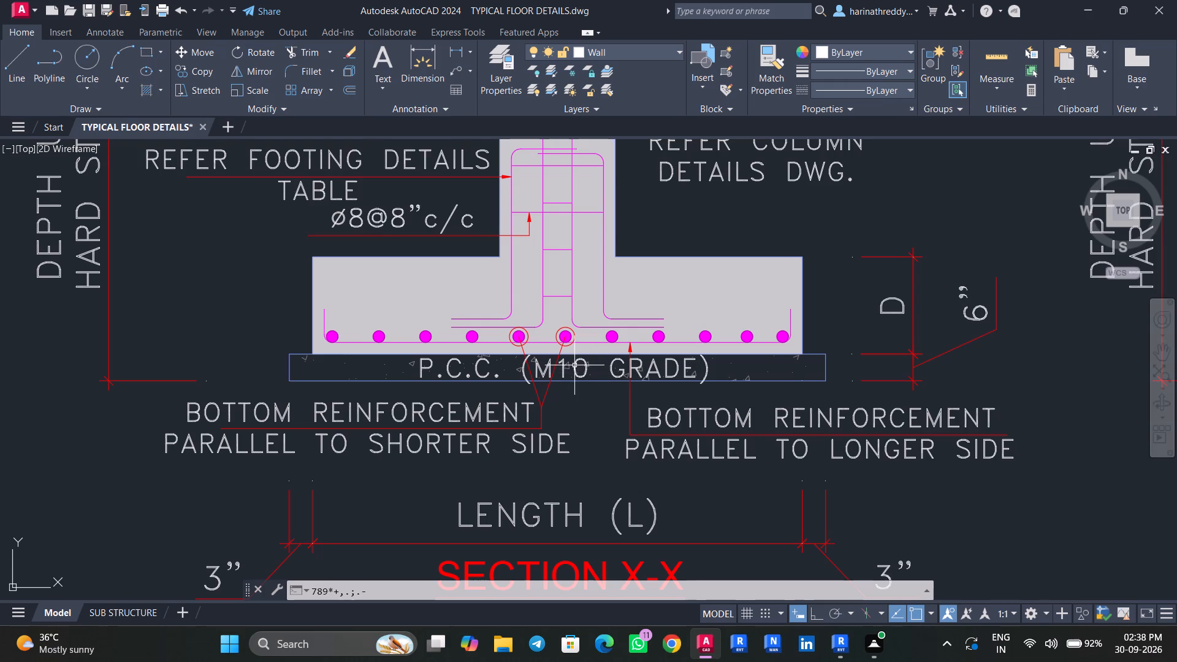
pyautogui.moveTo(563, 365); pyautogui.dragTo(588, 463, button='middle')
pyautogui.scroll(1, 590, 461)
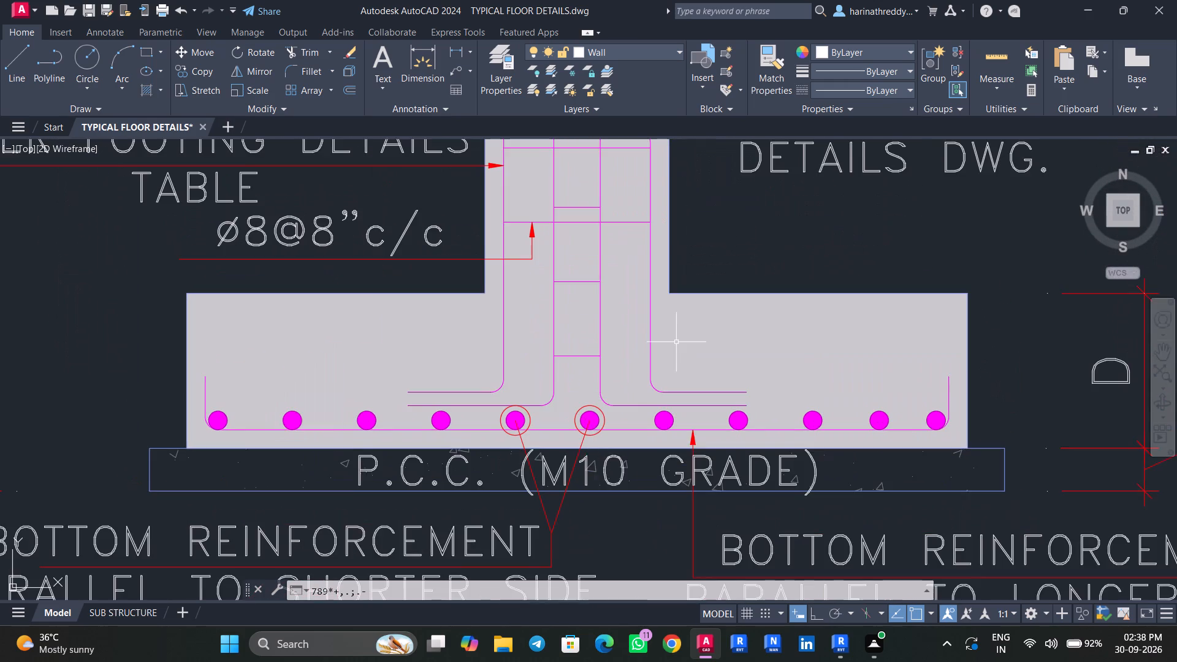
pyautogui.moveTo(679, 354); pyautogui.dragTo(680, 462, button='middle')
pyautogui.scroll(-1, 694, 390)
pyautogui.scroll(2, 696, 358)
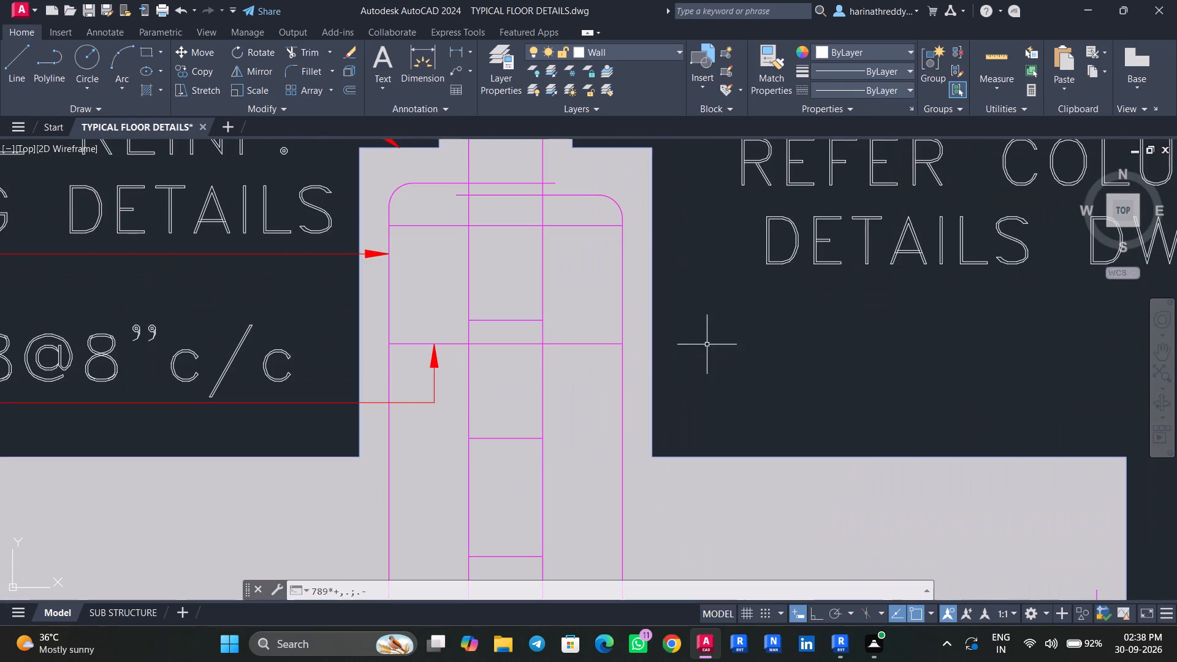
pyautogui.click(654, 332)
pyautogui.scroll(-6, 768, 400)
pyautogui.moveTo(803, 387); pyautogui.dragTo(710, 392, button='middle')
pyautogui.scroll(8, 809, 389)
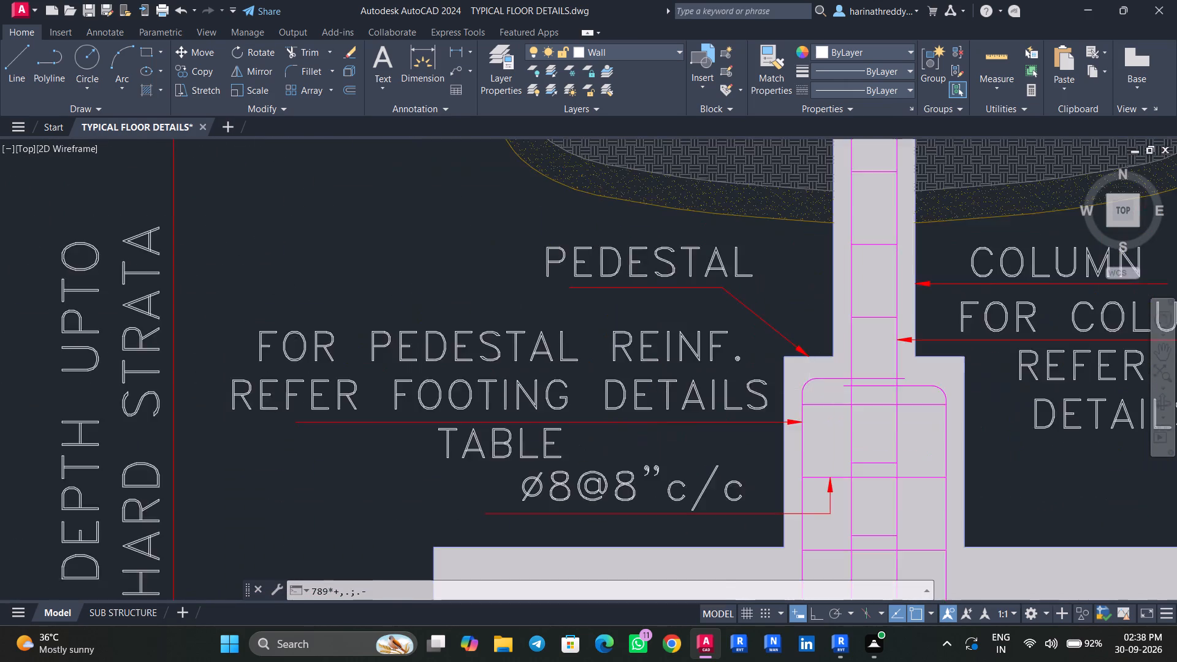
pyautogui.scroll(2, 819, 399)
pyautogui.scroll(-5, 733, 383)
pyautogui.moveTo(657, 381); pyautogui.dragTo(619, 373, button='middle')
pyautogui.click(692, 416)
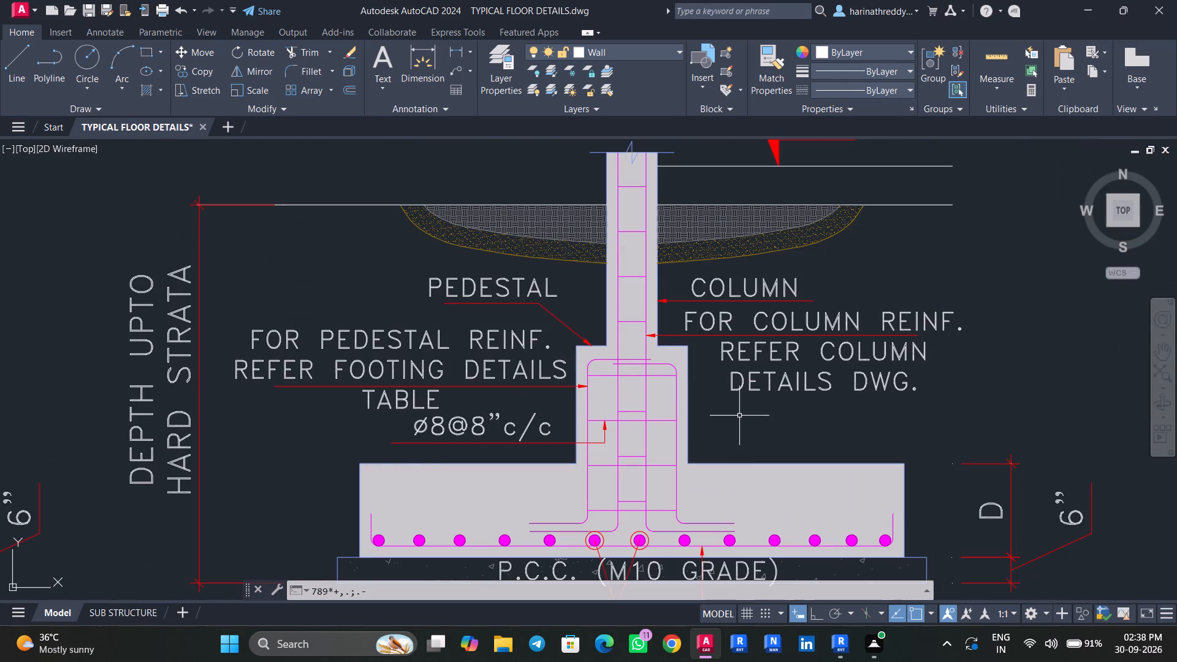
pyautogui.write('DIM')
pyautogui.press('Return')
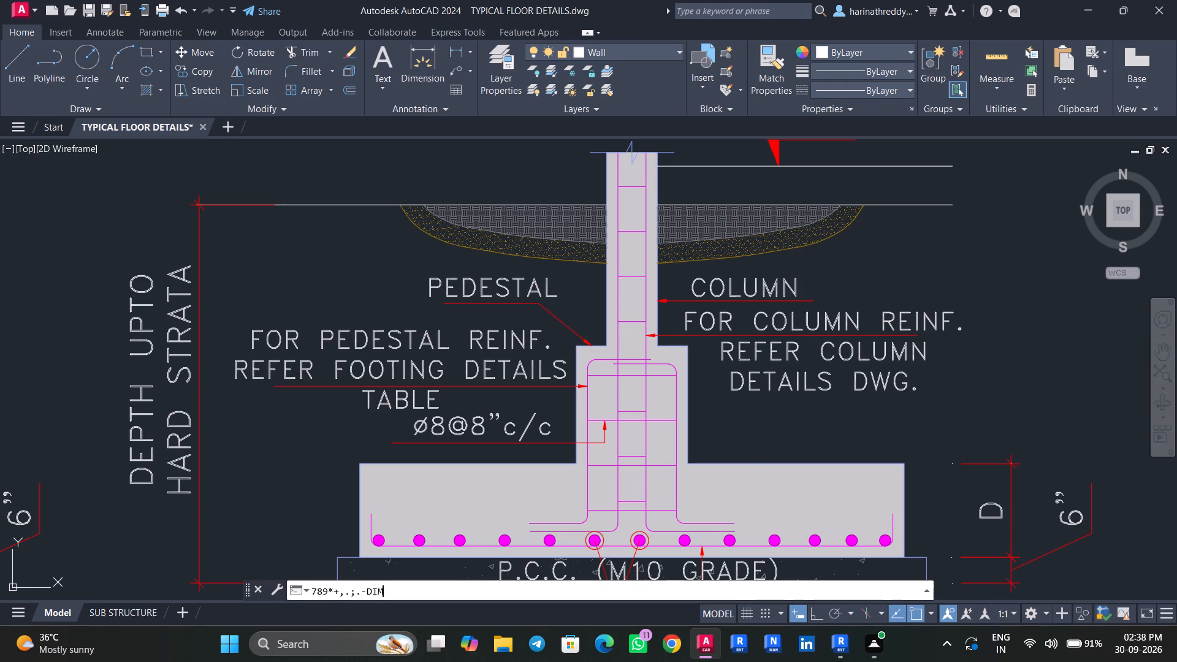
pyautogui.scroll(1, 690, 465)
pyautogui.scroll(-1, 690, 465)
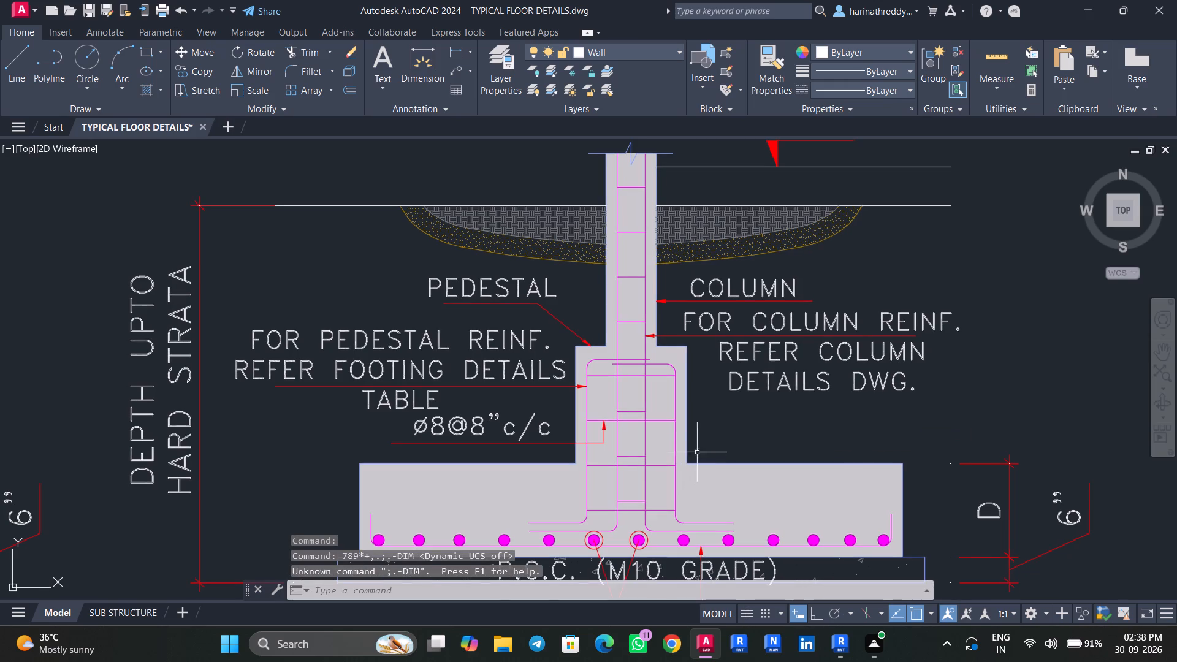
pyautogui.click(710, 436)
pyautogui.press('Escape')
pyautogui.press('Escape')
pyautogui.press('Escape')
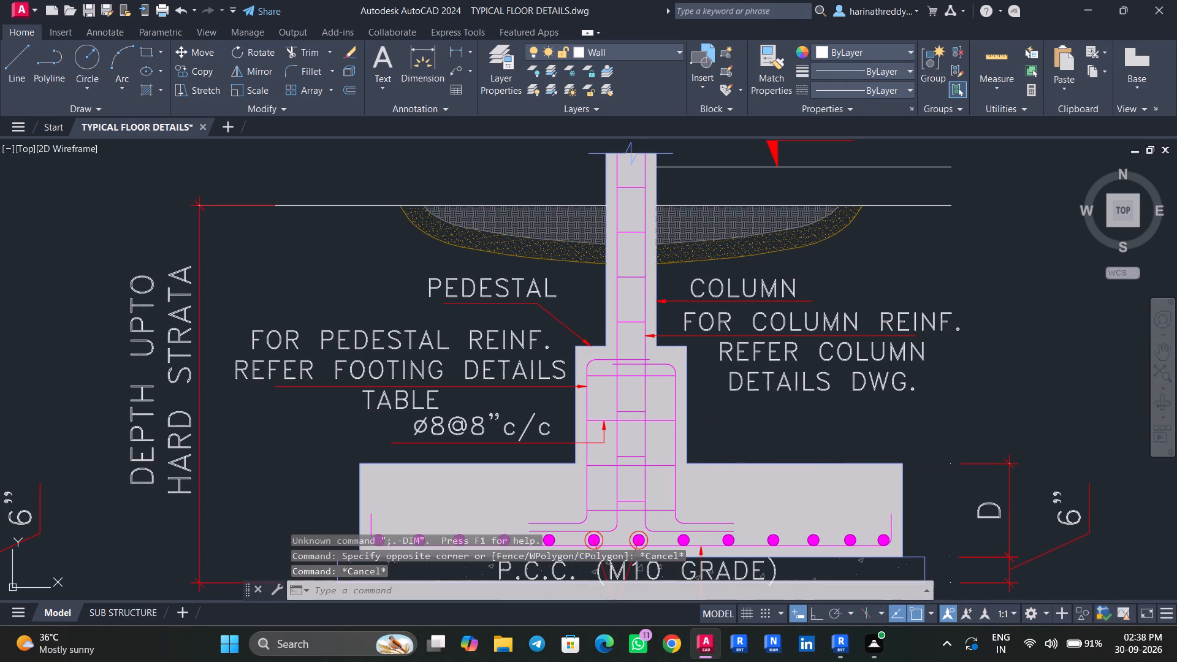
# Measure the pedestal's height above the footing in the typical shoe footing section with a temporary dimension, without placing it.
pyautogui.write('DI')
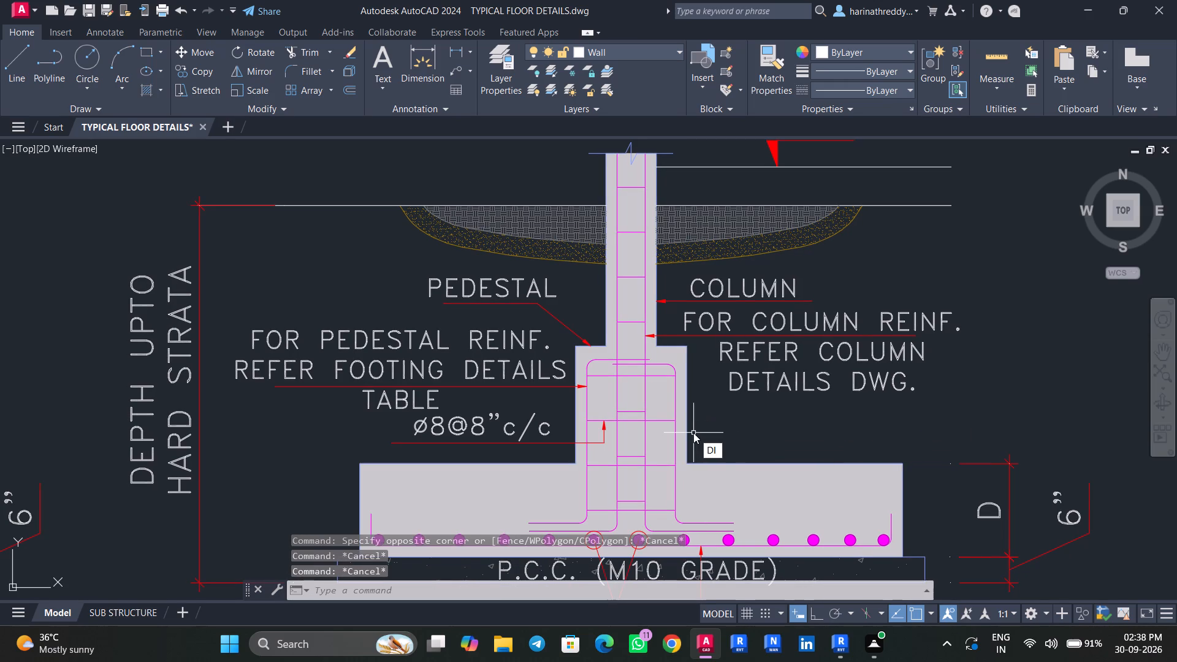
pyautogui.press('m')
pyautogui.press('Return')
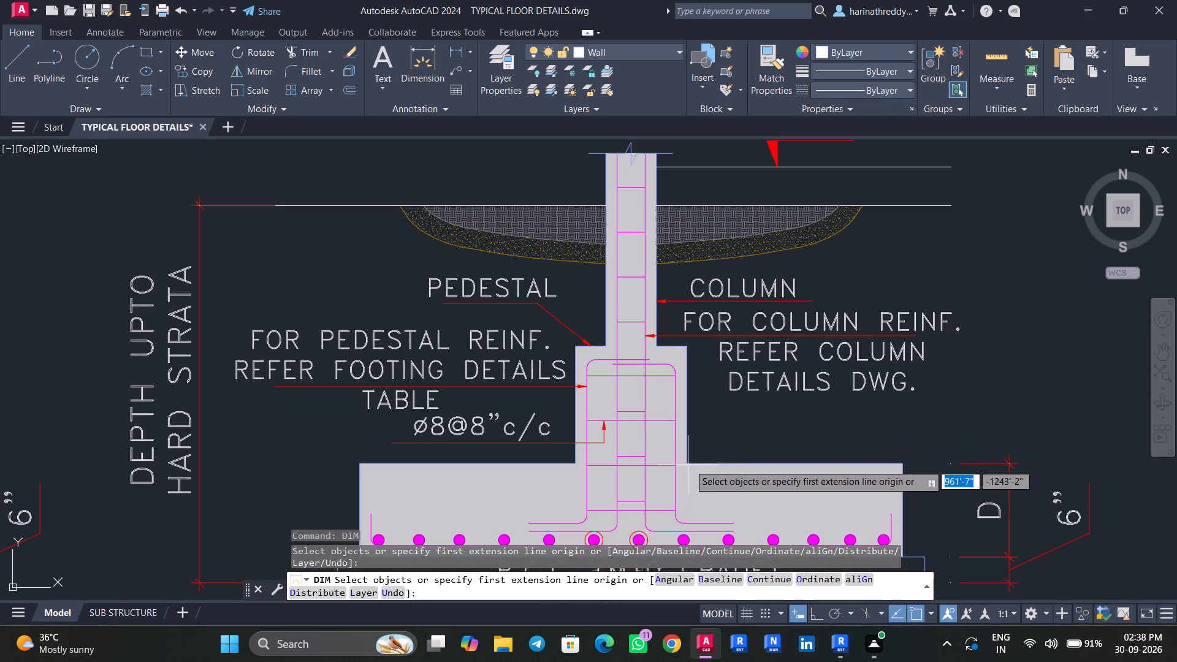
pyautogui.click(688, 462)
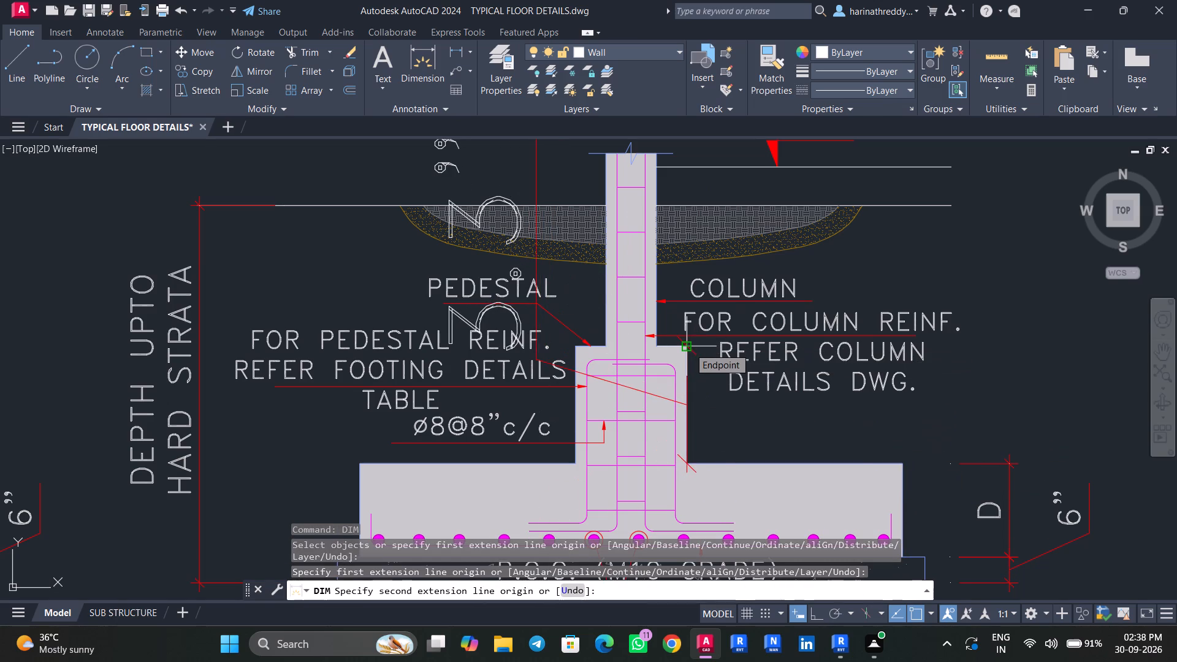
pyautogui.scroll(-1, 689, 348)
pyautogui.scroll(3, 689, 348)
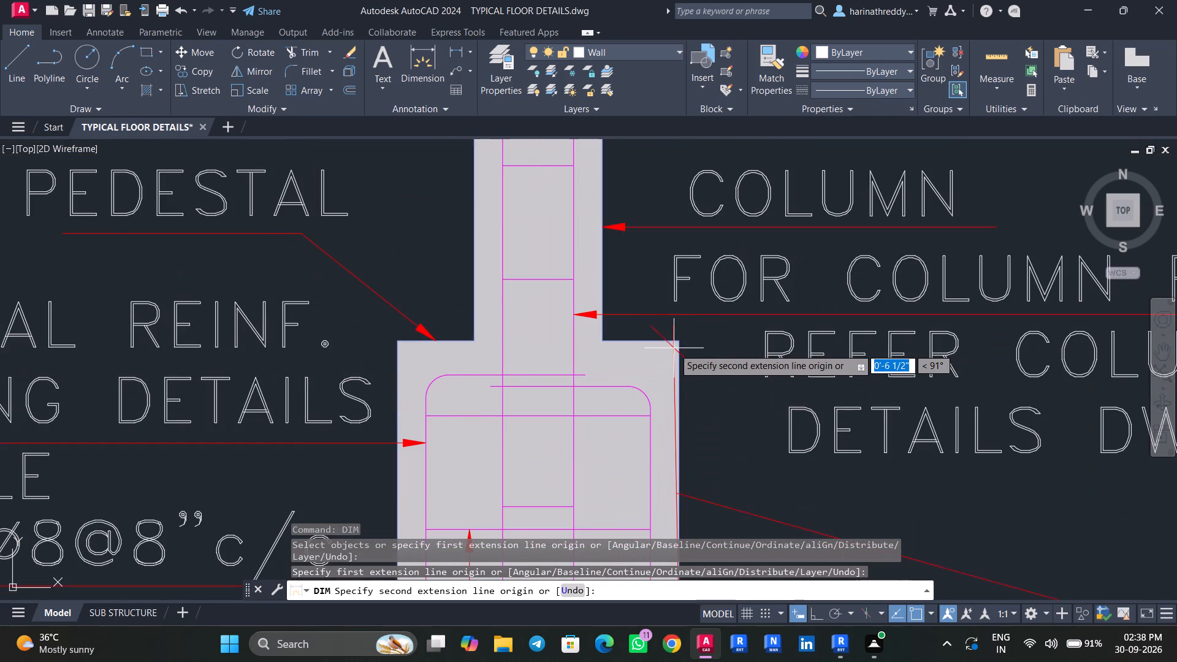
pyautogui.scroll(3, 677, 343)
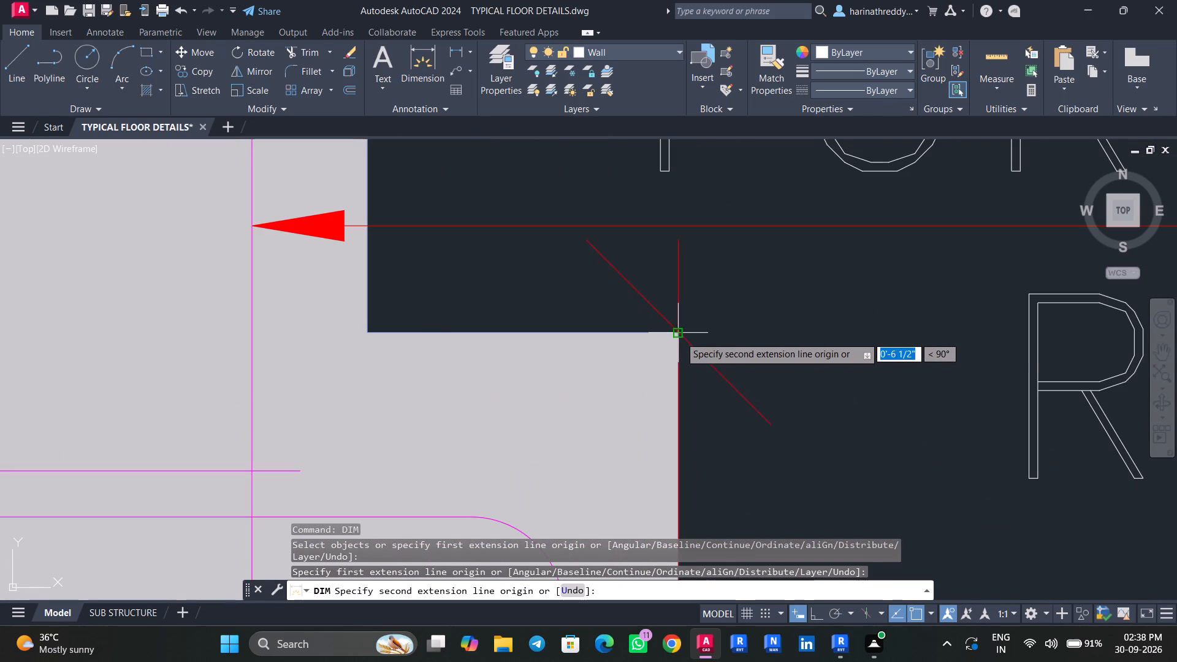
pyautogui.click(680, 337)
pyautogui.scroll(-6, 680, 337)
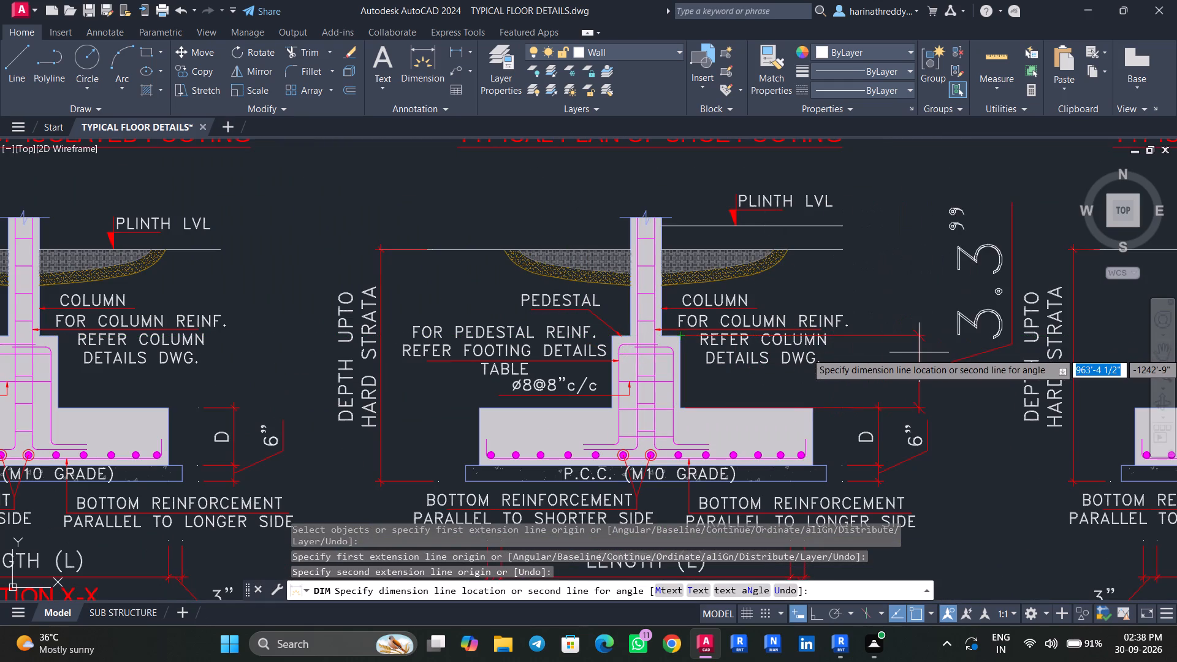
pyautogui.scroll(-3, 919, 352)
pyautogui.moveTo(919, 352); pyautogui.dragTo(723, 391, button='middle')
pyautogui.scroll(4, 821, 391)
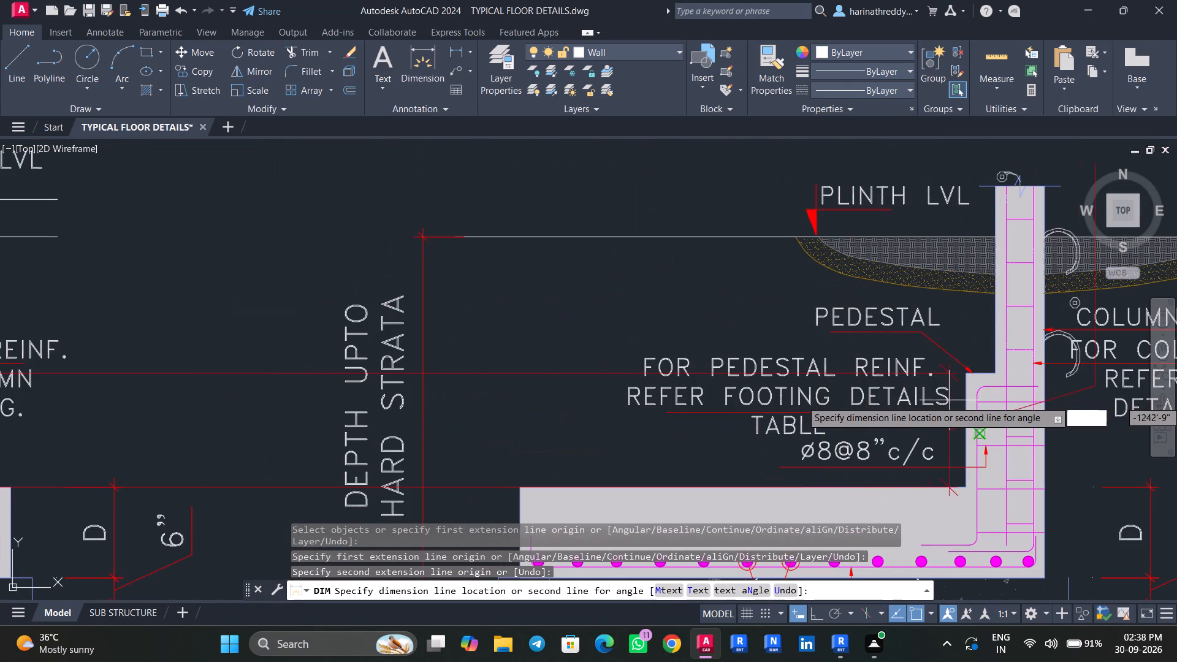
pyautogui.scroll(-3, 968, 404)
pyautogui.scroll(1, 968, 404)
pyautogui.scroll(-4, 968, 404)
pyautogui.scroll(3, 875, 382)
pyautogui.scroll(-1, 875, 382)
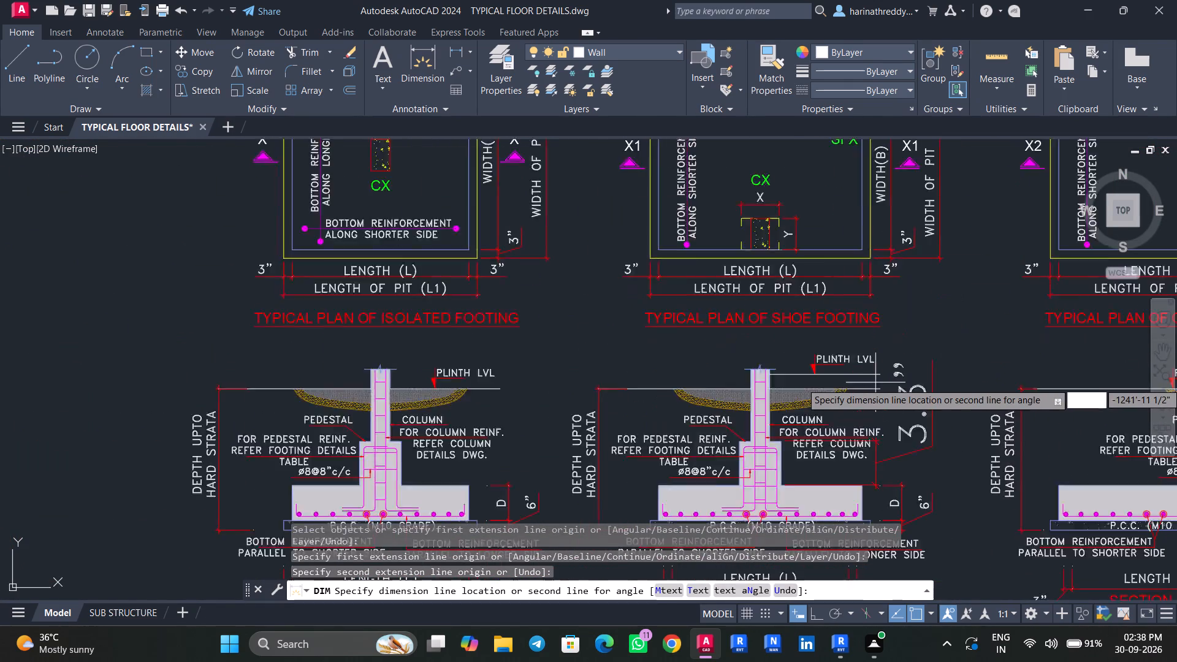
pyautogui.press('Escape')
pyautogui.press('Escape')
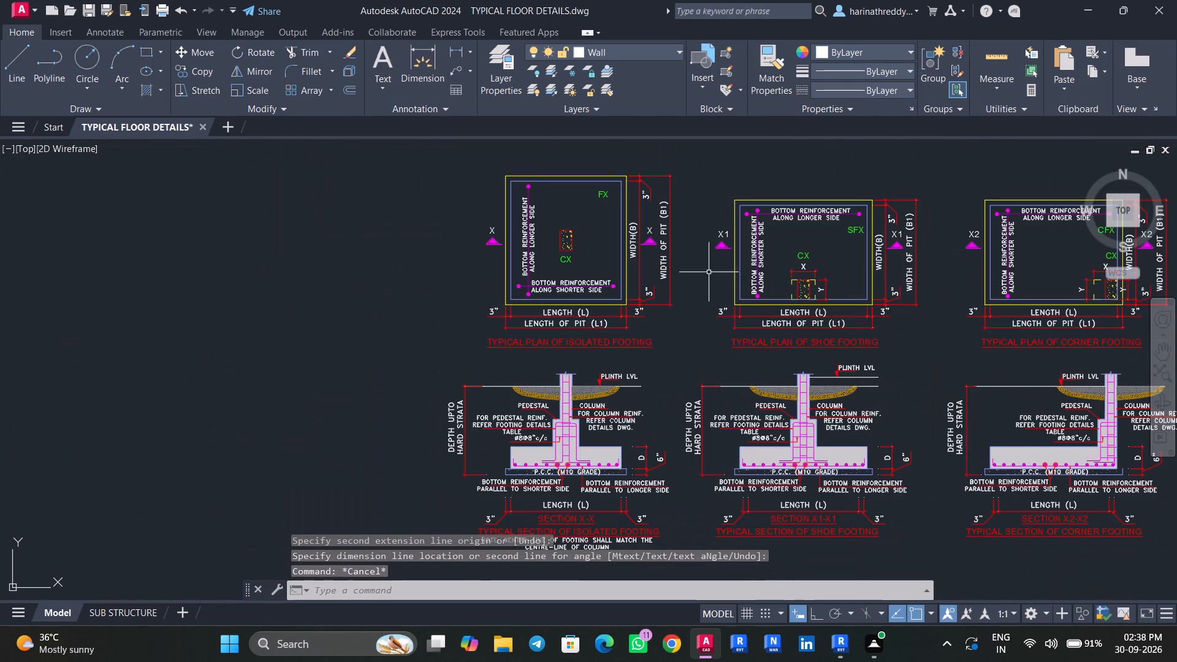
# Bring the isolated footing schedule into view and tile the AutoCAD window beside Revit.
pyautogui.scroll(-2, 707, 270)
pyautogui.moveTo(703, 246); pyautogui.dragTo(664, 451, button='middle')
pyautogui.scroll(-1, 693, 381)
pyautogui.moveTo(689, 388); pyautogui.dragTo(658, 414, button='middle')
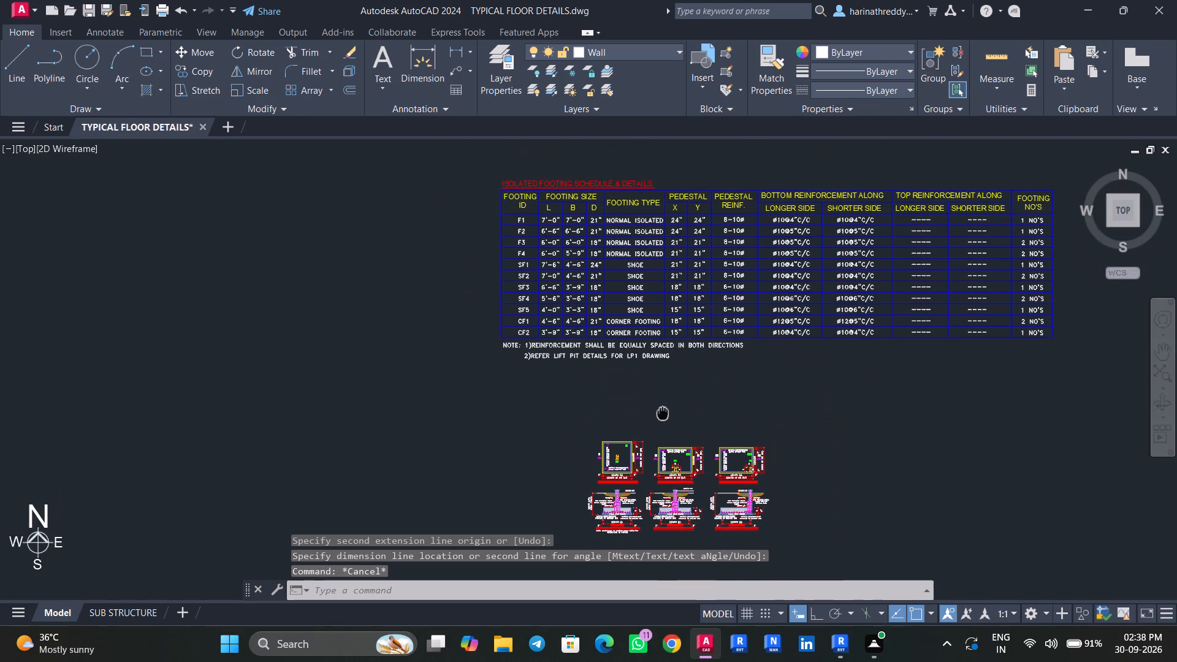
pyautogui.moveTo(658, 414); pyautogui.dragTo(636, 420, button='middle')
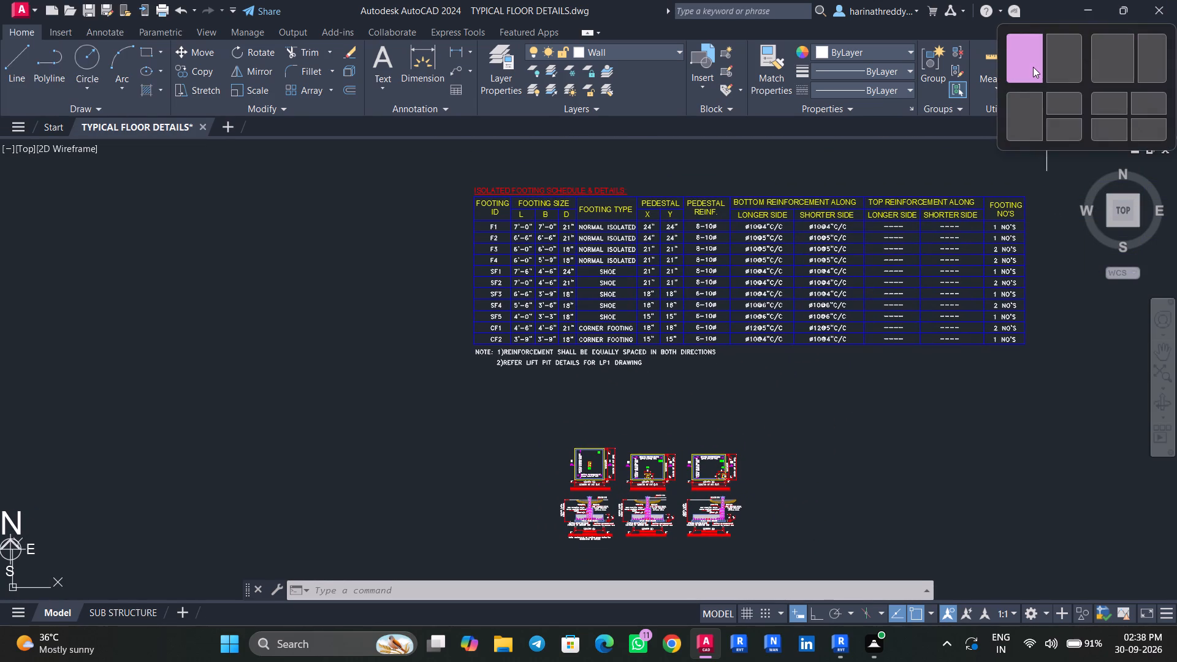
pyautogui.click(1033, 66)
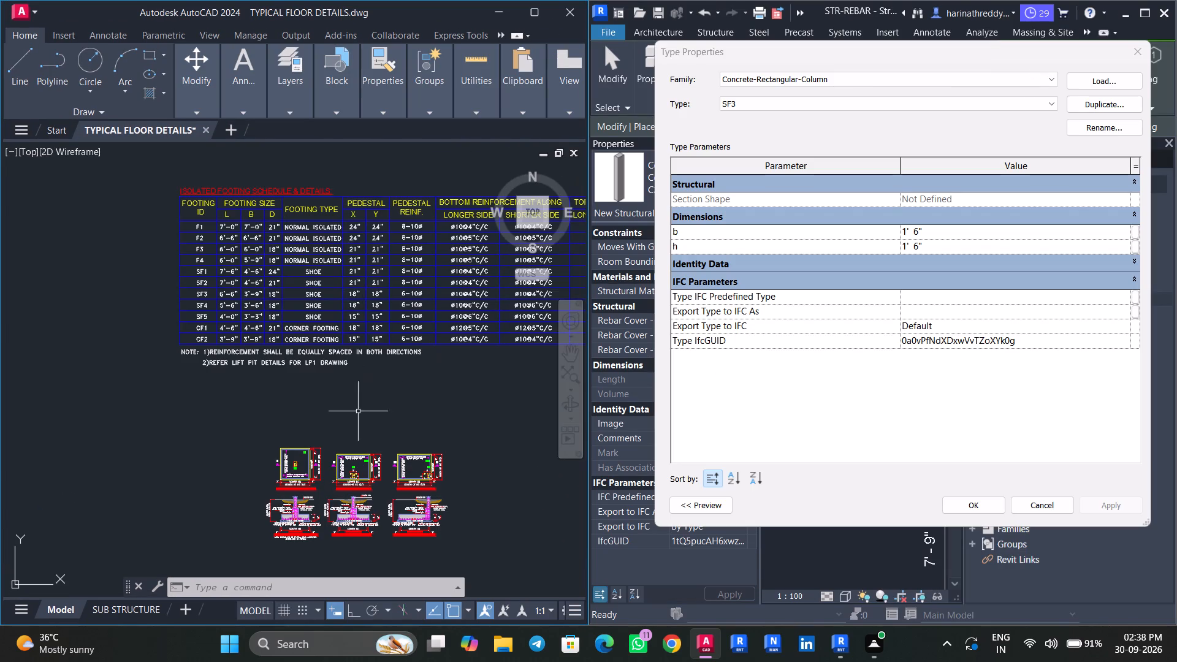
# Look over the column schedule and footing layout, and go back to the pedestal X and Y sizes in the footing schedule.
pyautogui.moveTo(462, 418); pyautogui.dragTo(205, 466, button='middle')
pyautogui.moveTo(385, 429); pyautogui.dragTo(215, 441, button='middle')
pyautogui.moveTo(427, 413); pyautogui.dragTo(249, 413, button='middle')
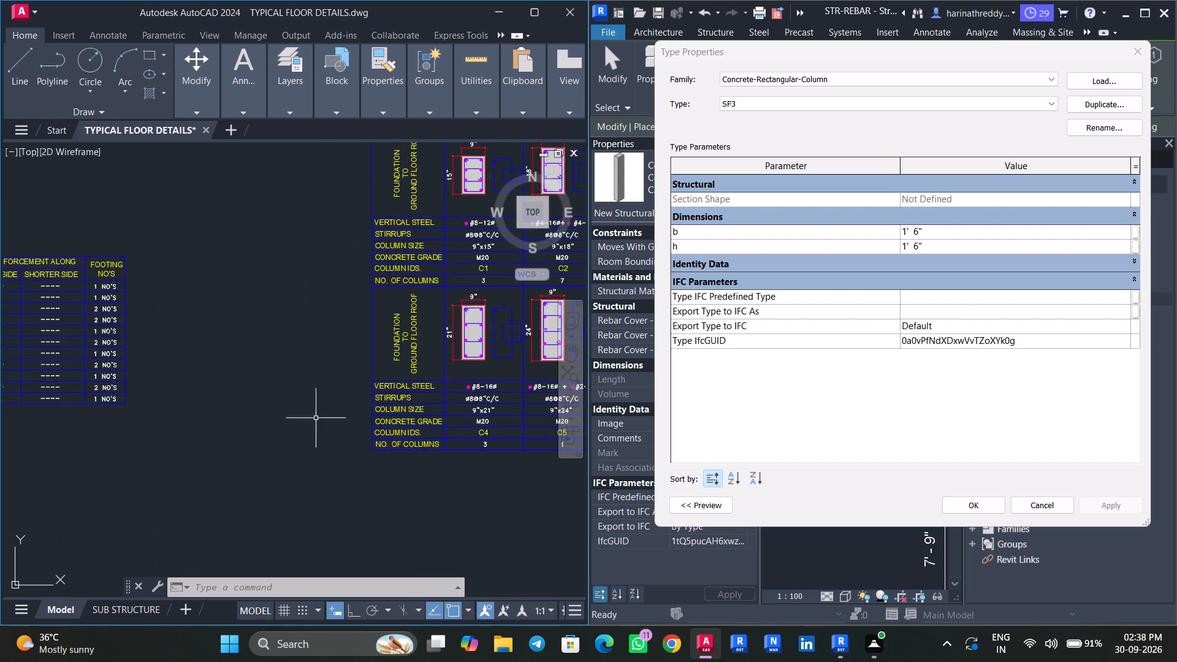
pyautogui.moveTo(375, 402); pyautogui.dragTo(250, 419, button='middle')
pyautogui.moveTo(415, 377); pyautogui.dragTo(218, 444, button='middle')
pyautogui.scroll(-1, 333, 408)
pyautogui.moveTo(403, 415); pyautogui.dragTo(544, 171, button='middle')
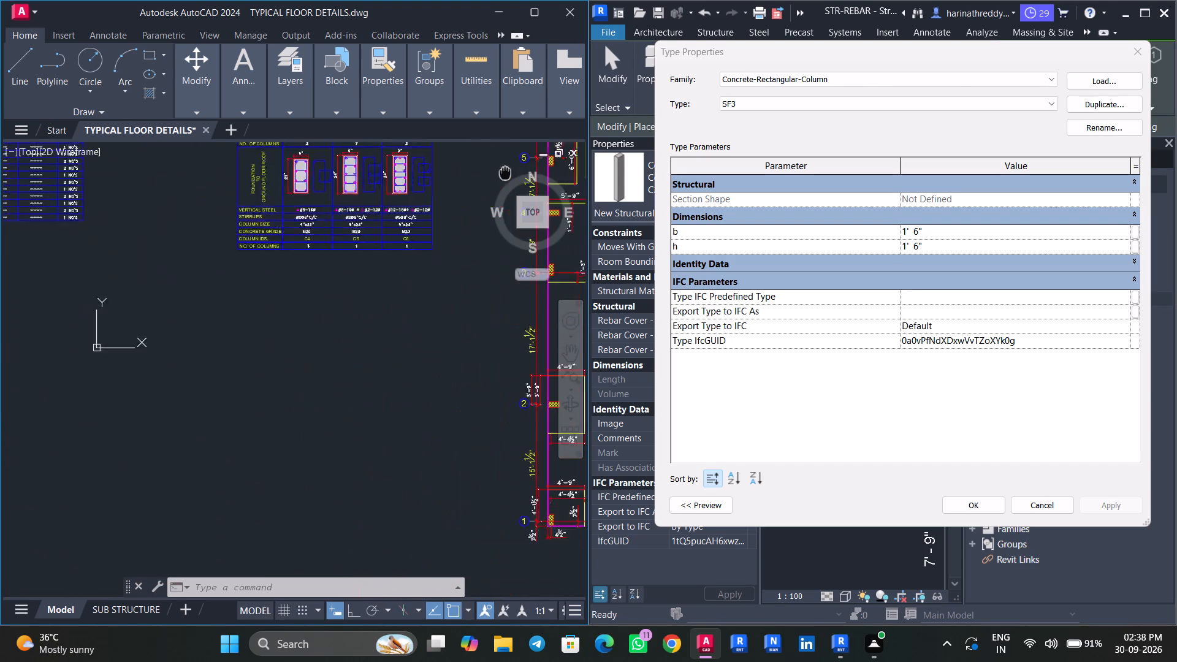
pyautogui.moveTo(544, 171); pyautogui.dragTo(590, 186, button='middle')
pyautogui.moveTo(332, 363); pyautogui.dragTo(403, 444, button='middle')
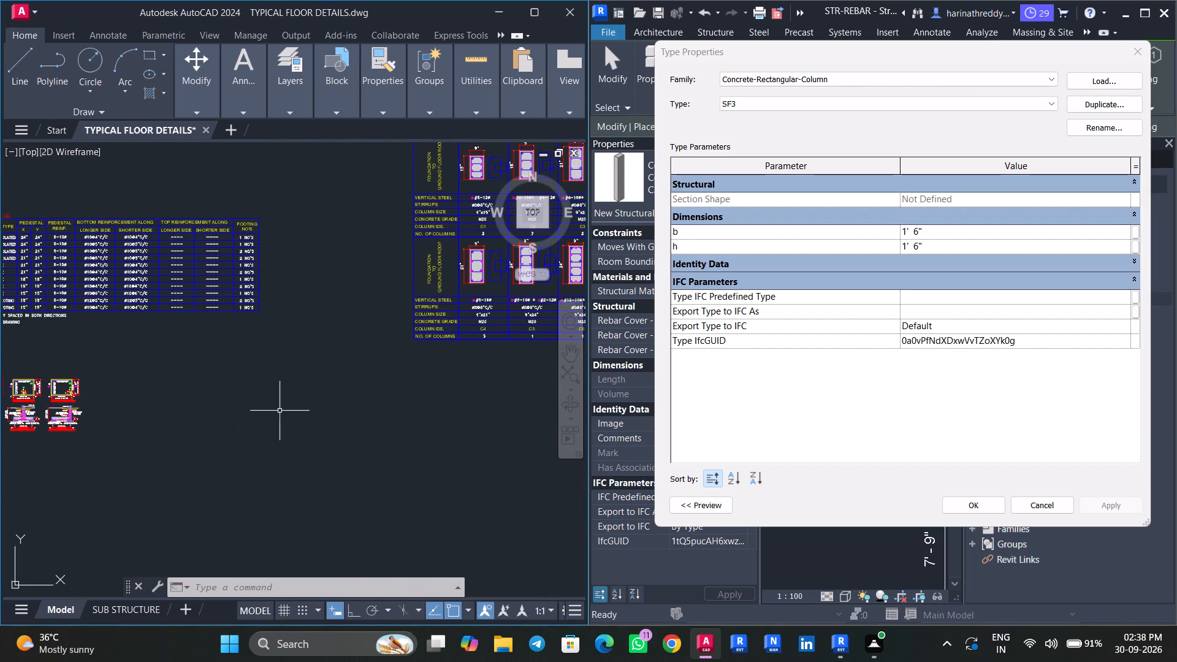
pyautogui.moveTo(253, 408); pyautogui.dragTo(455, 415, button='middle')
pyautogui.scroll(3, 189, 290)
pyautogui.moveTo(211, 338); pyautogui.dragTo(245, 443, button='middle')
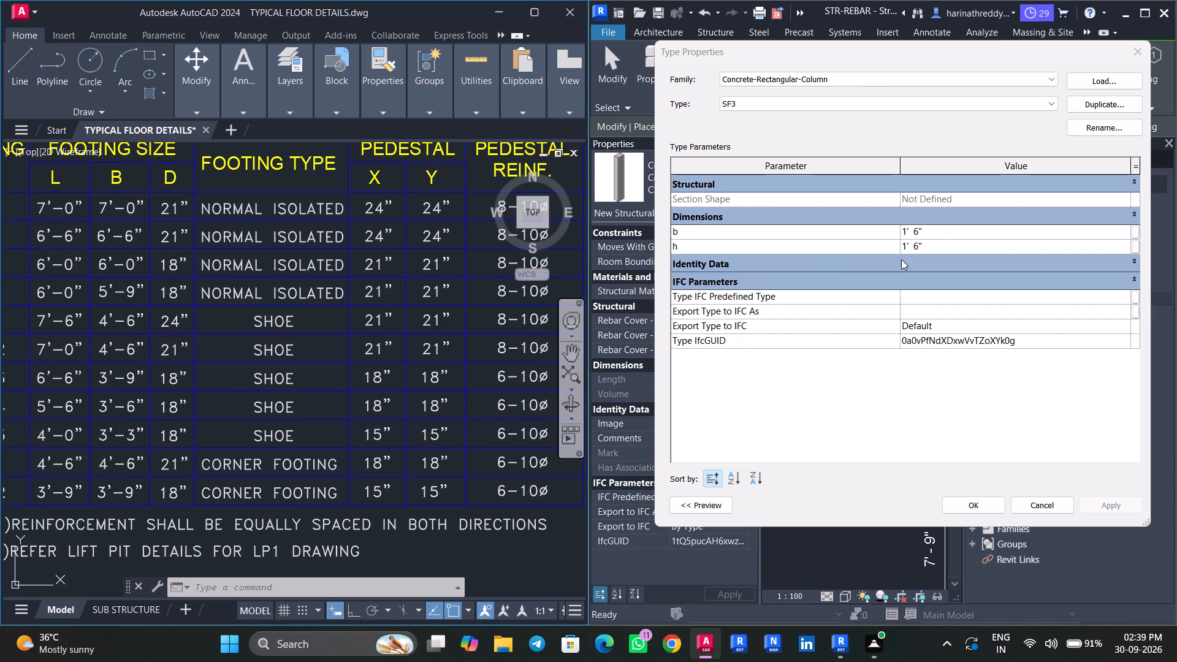
pyautogui.scroll(-1, 492, 338)
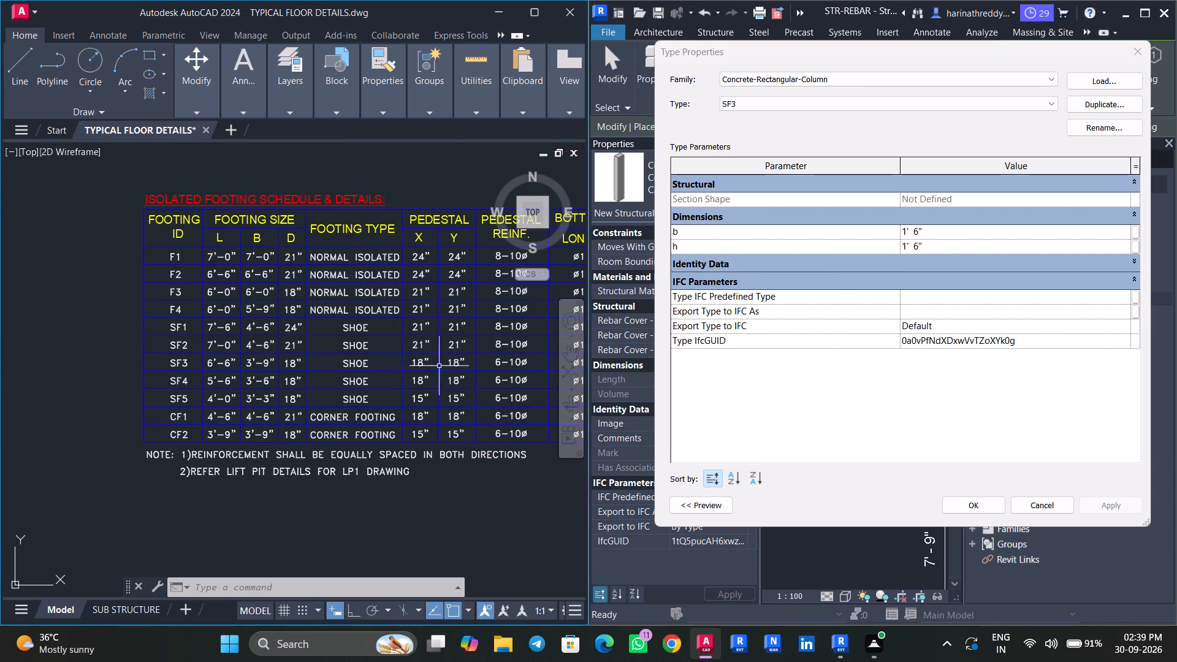
# In Revit, enter 18" for both h and b of the SF3 column type and apply.
pyautogui.click(940, 252)
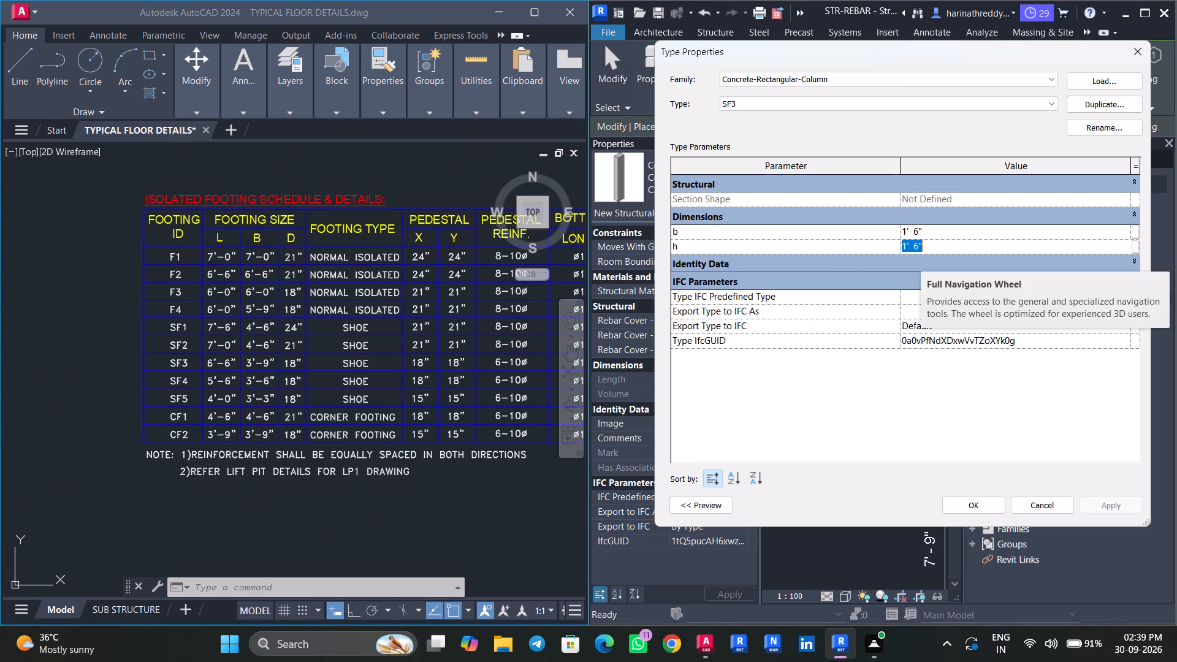
pyautogui.write('18"')
pyautogui.press('Return')
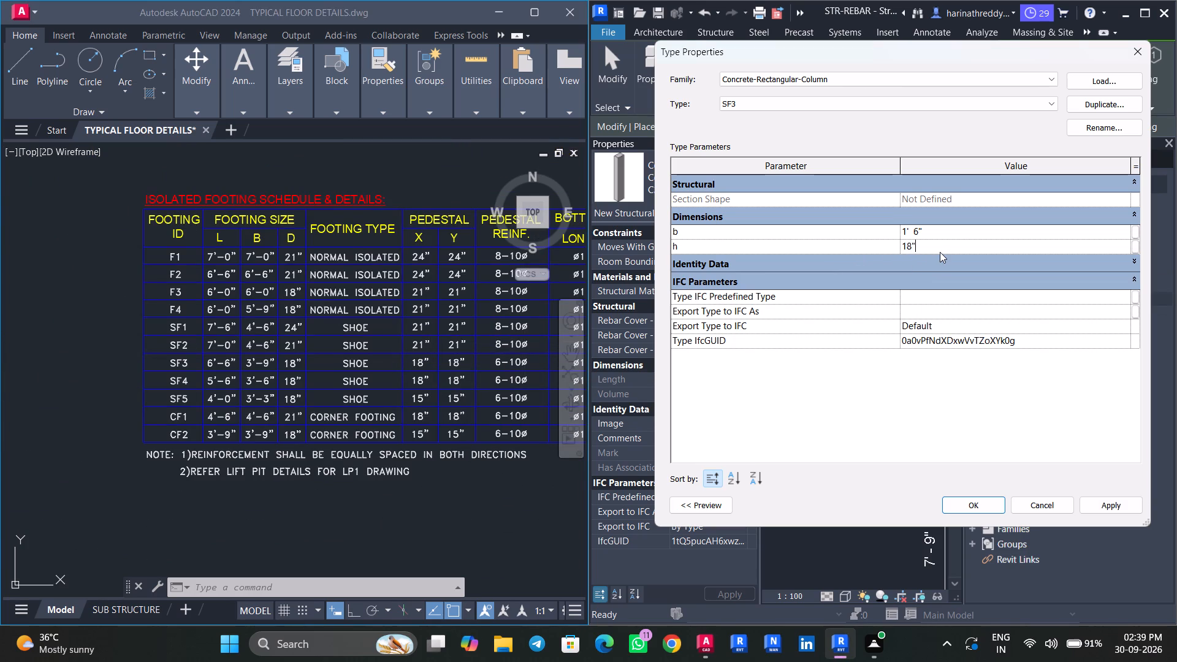
pyautogui.click(953, 235)
pyautogui.write('18"')
pyautogui.press('Return')
pyautogui.click(1087, 506)
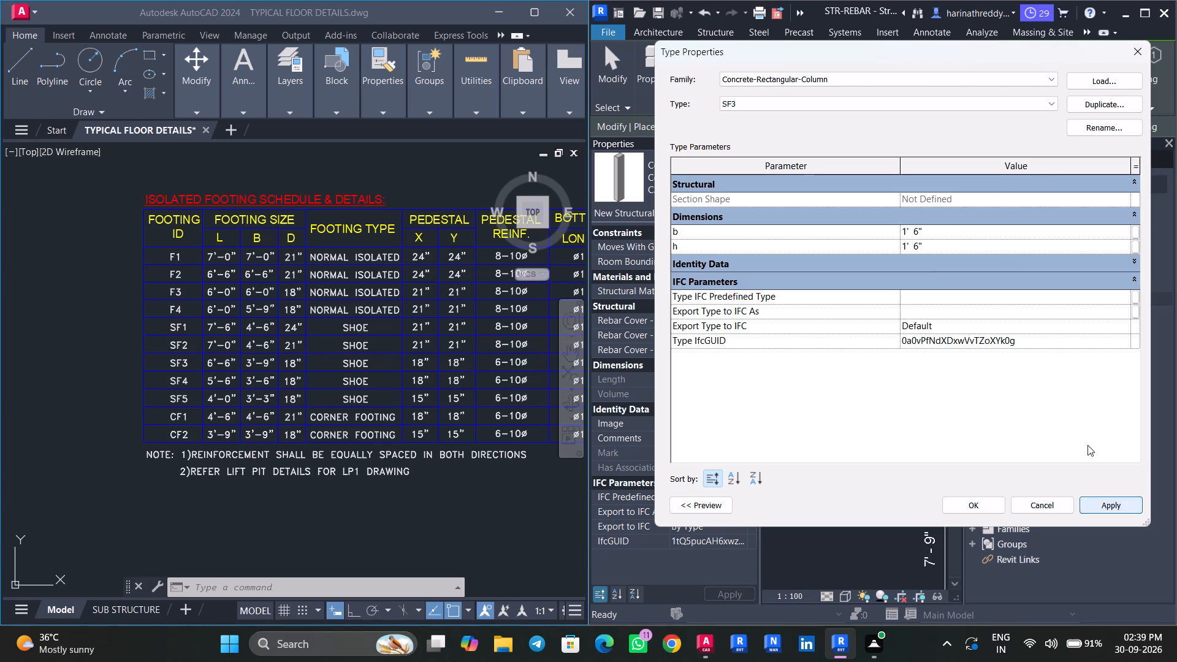
# Duplicate the SF3 column type as SF4, enter 18" for h, and apply.
pyautogui.click(1088, 112)
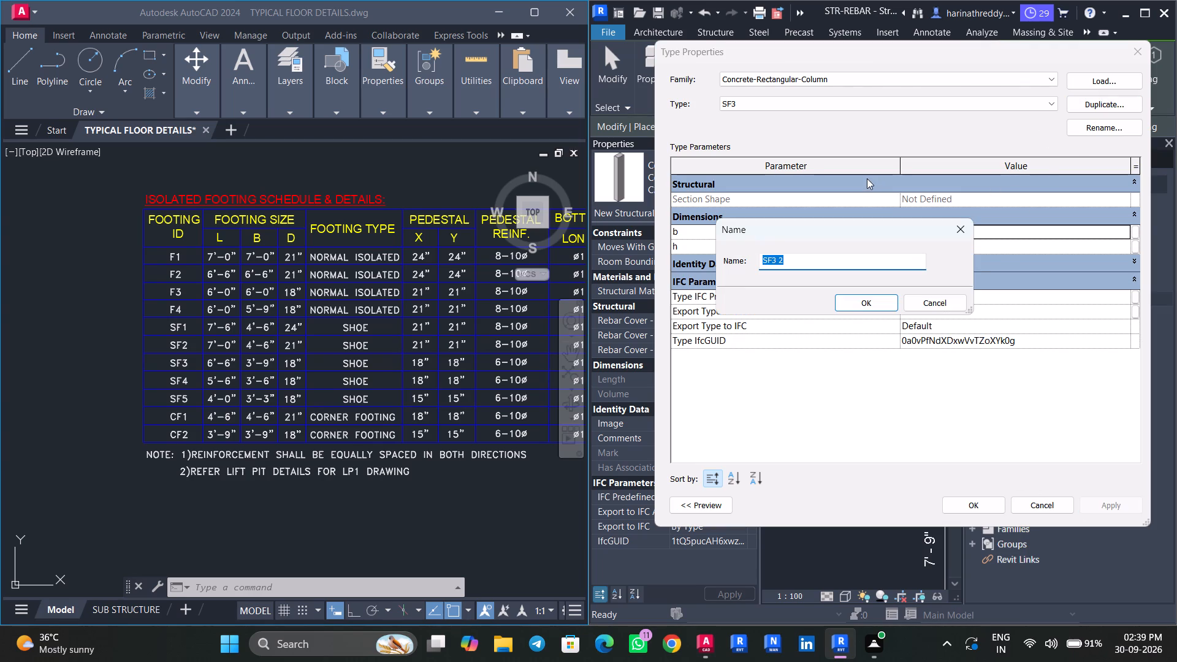
pyautogui.write('SF4')
pyautogui.click(867, 302)
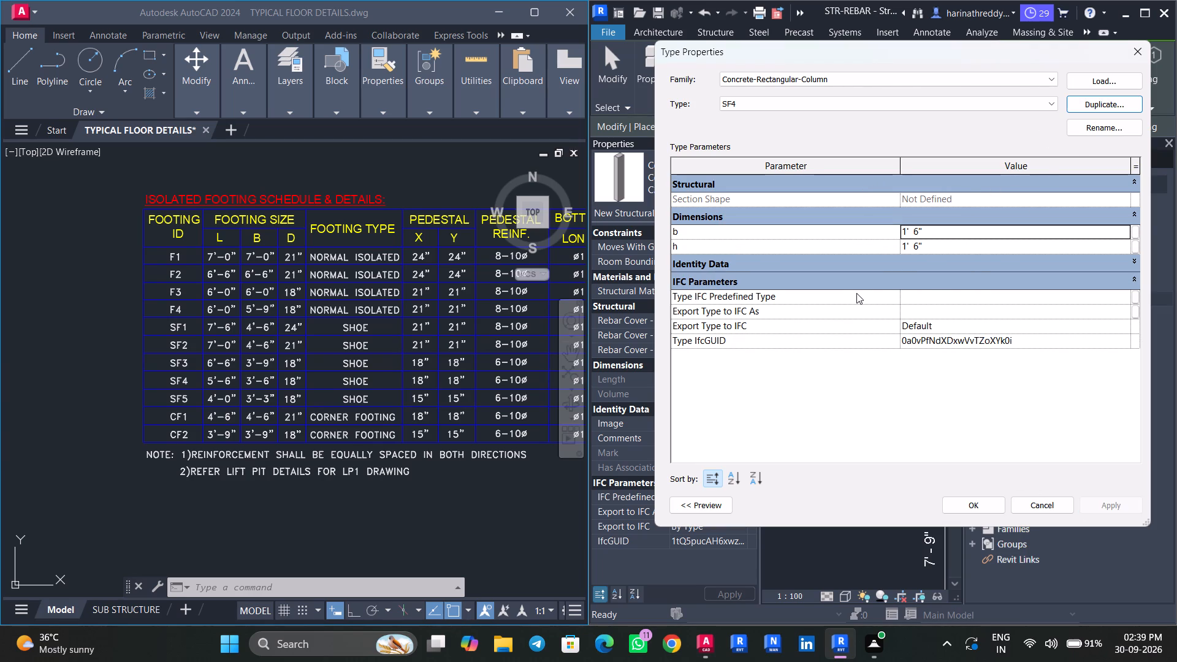
pyautogui.click(951, 254)
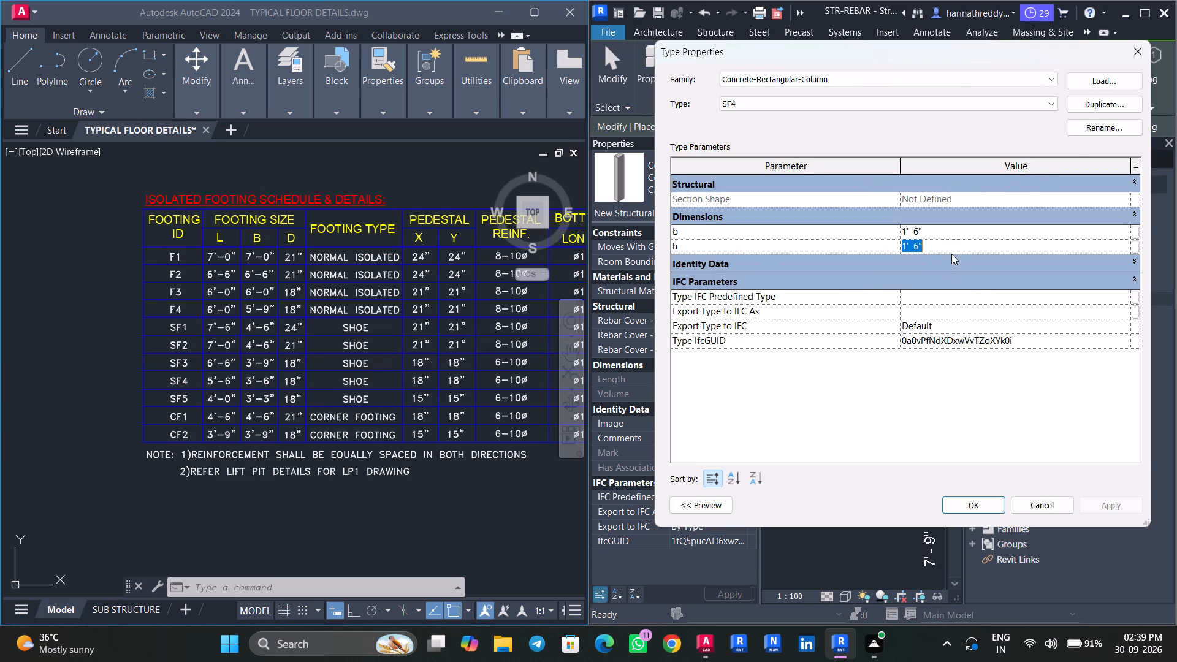
pyautogui.write('18"')
pyautogui.press('Return')
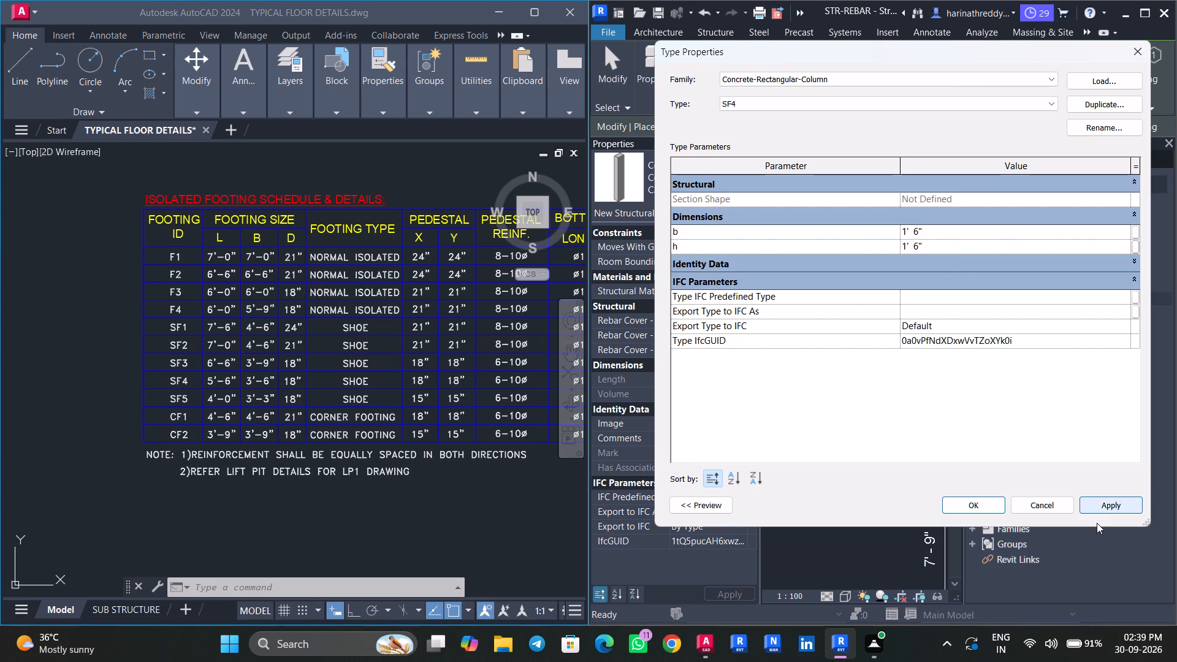
pyautogui.click(1100, 509)
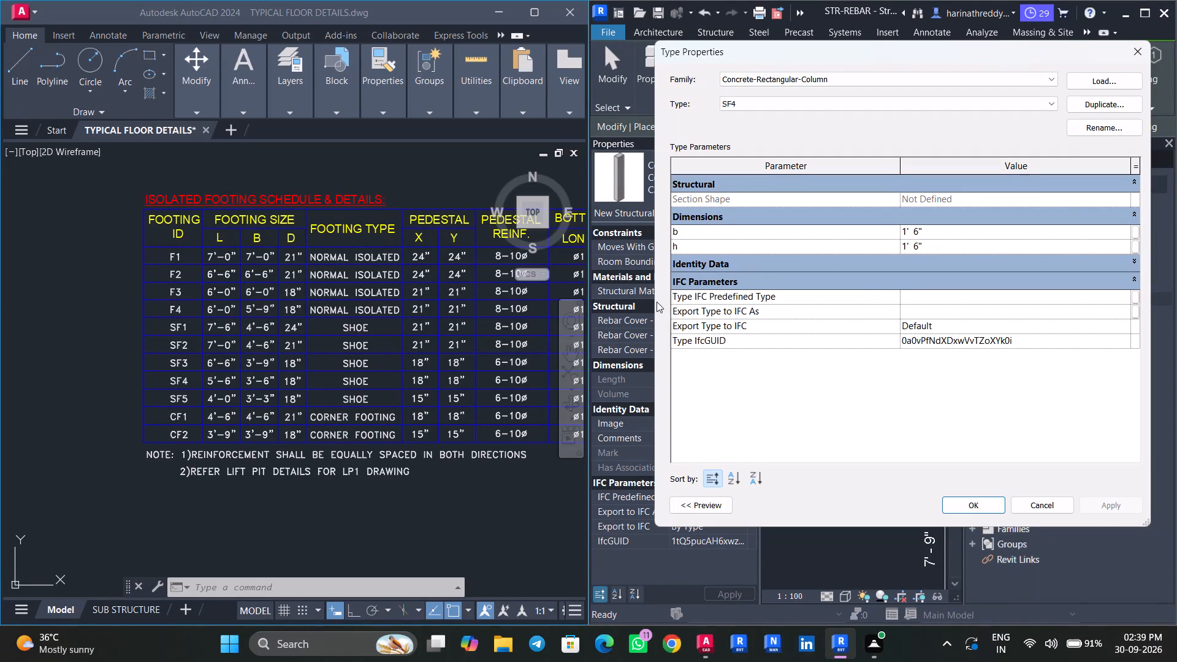
# Duplicate the SF4 column type as SF5, set both b and h to 15", and apply.
pyautogui.click(1094, 109)
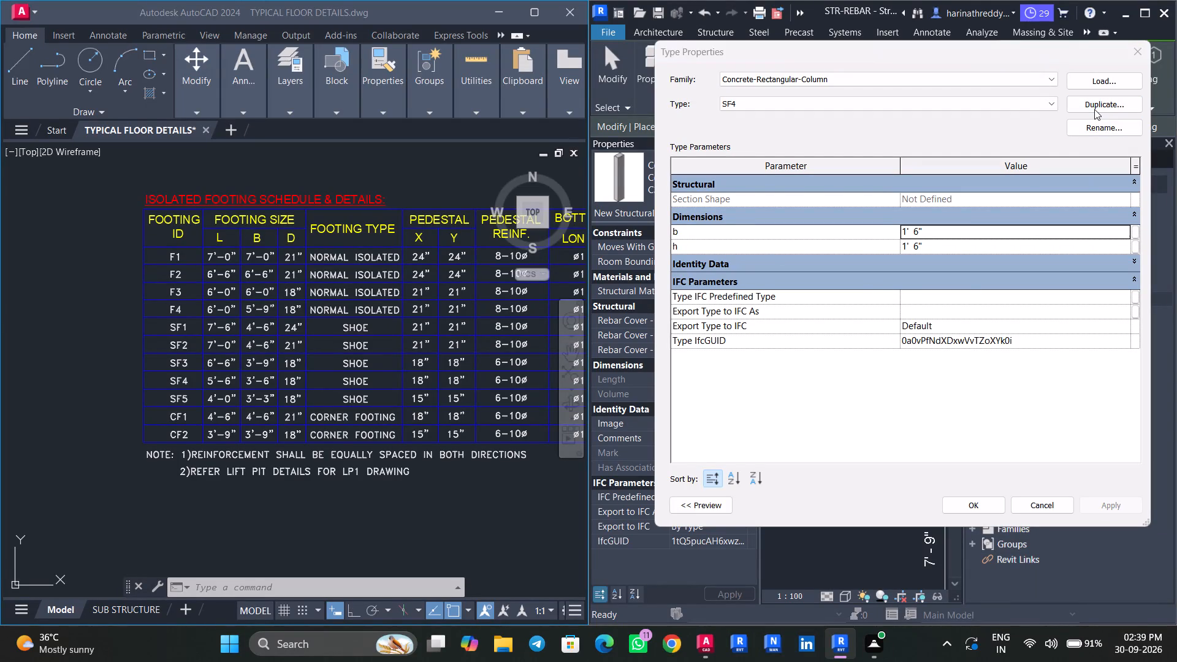
pyautogui.press('s')
pyautogui.press('f')
pyautogui.press('5')
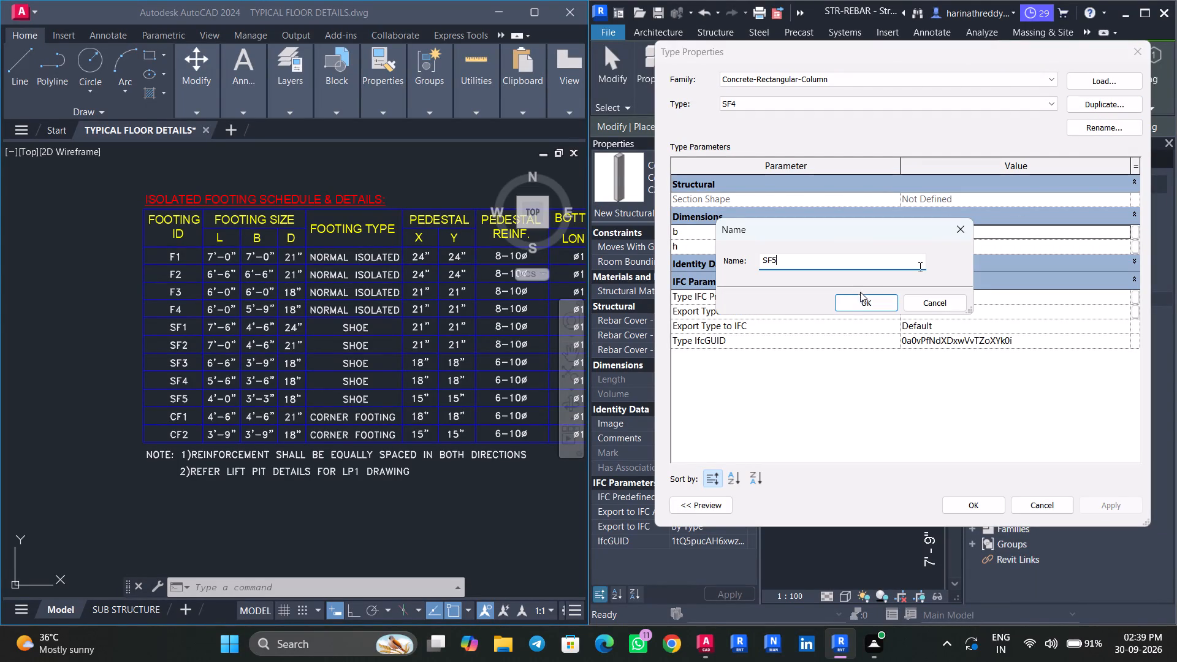
pyautogui.click(860, 293)
pyautogui.click(860, 295)
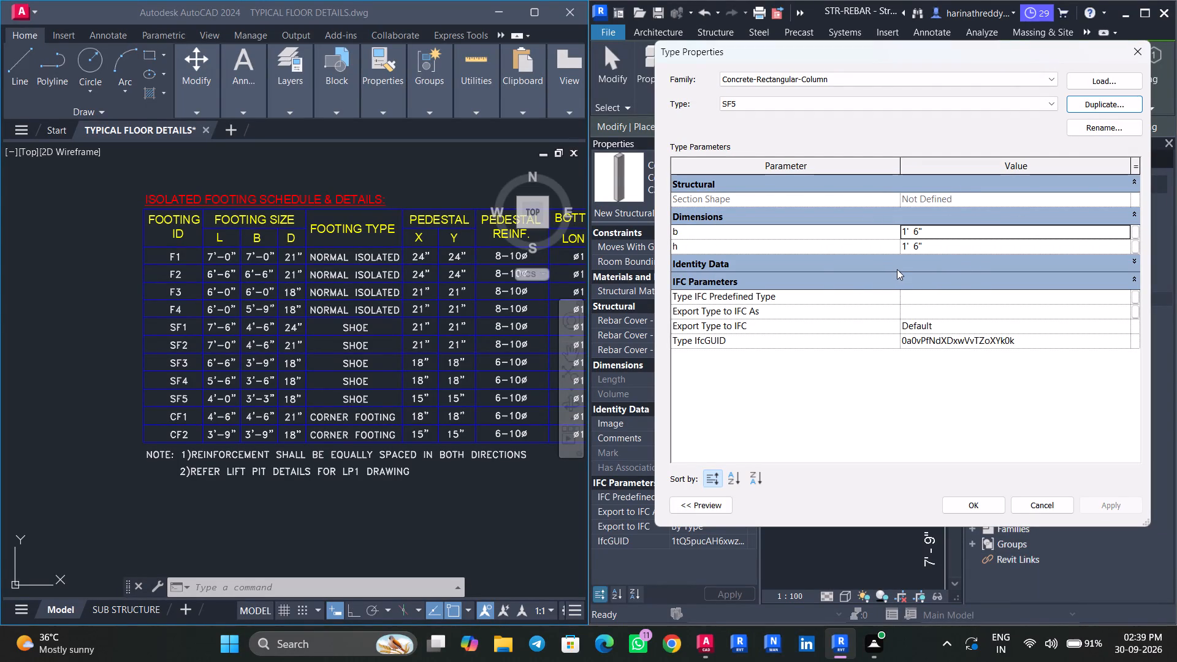
pyautogui.click(958, 229)
pyautogui.write('15"')
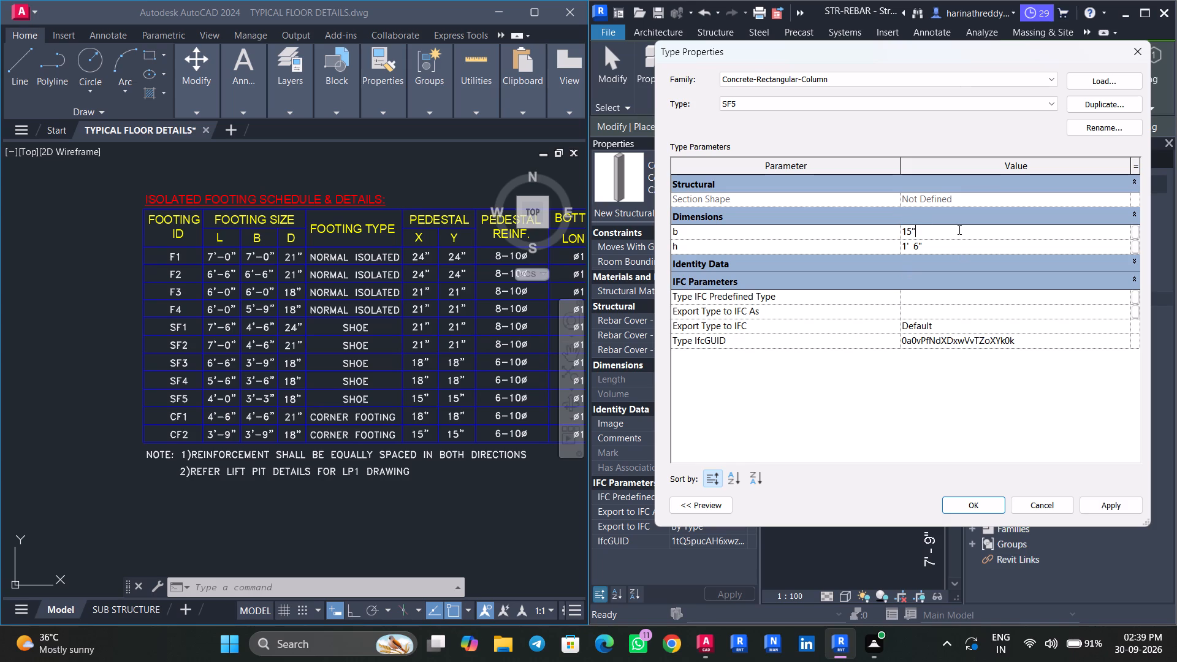
pyautogui.press('Return')
pyautogui.click(959, 246)
pyautogui.write('15"')
pyautogui.press('Return')
pyautogui.moveTo(1118, 506); pyautogui.dragTo(1111, 504)
# Duplicate the SF5 column type as CF1, set both b and h to 18", and apply.
pyautogui.click(1113, 107)
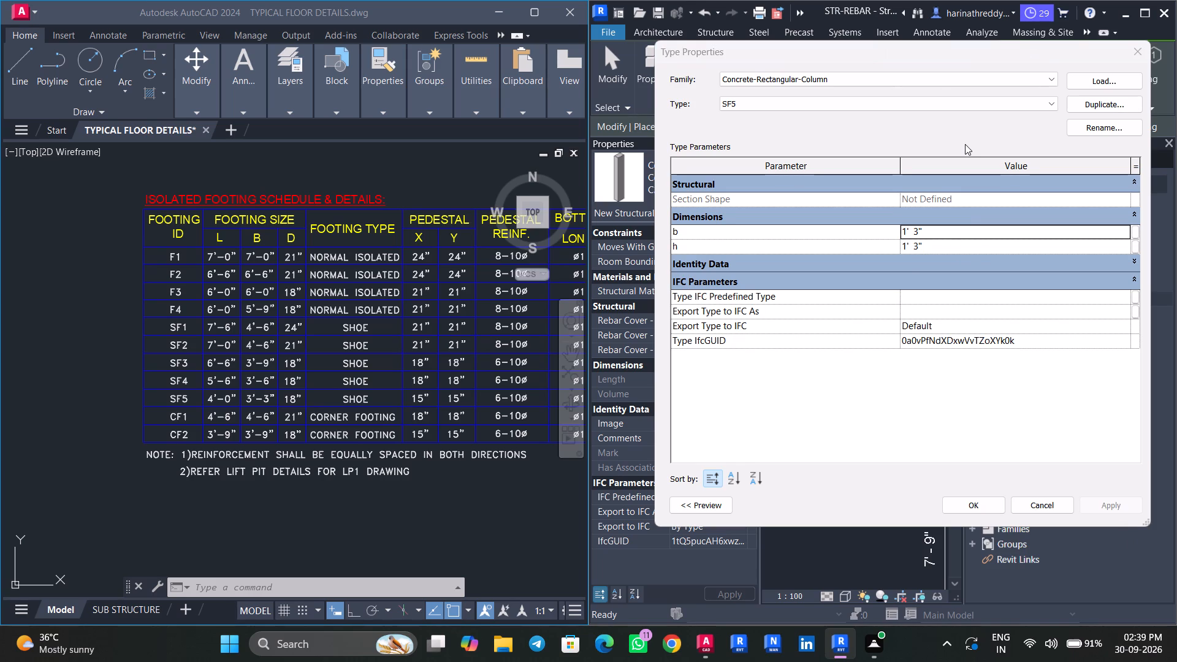
pyautogui.write('CF1')
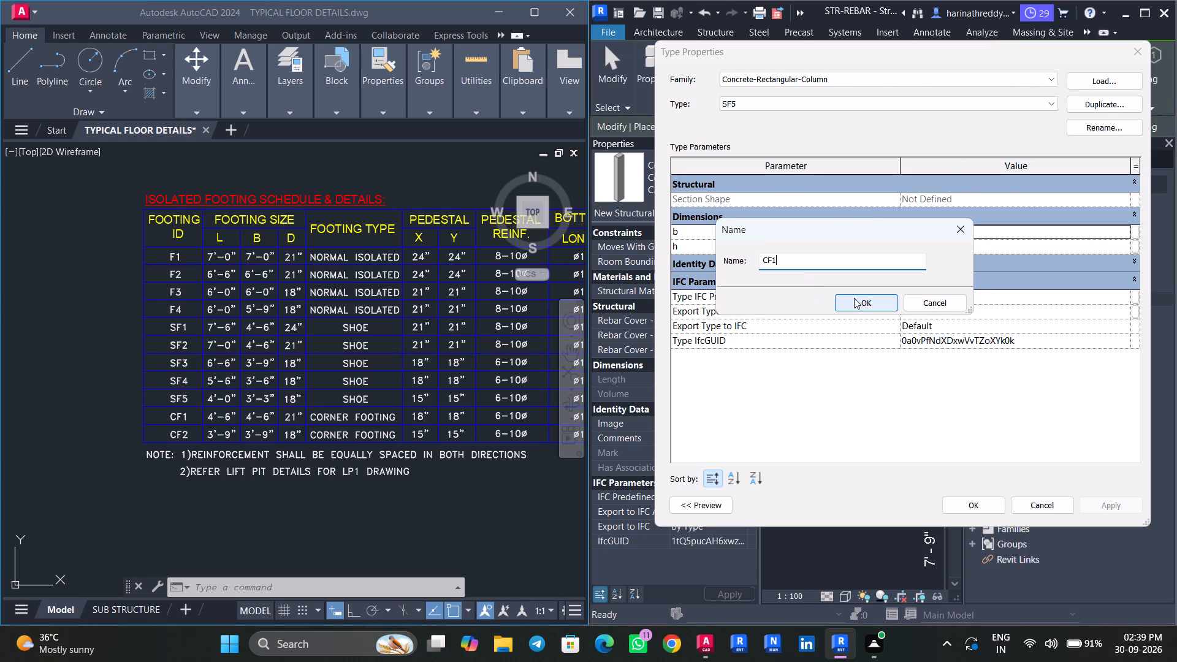
pyautogui.click(855, 299)
pyautogui.click(964, 229)
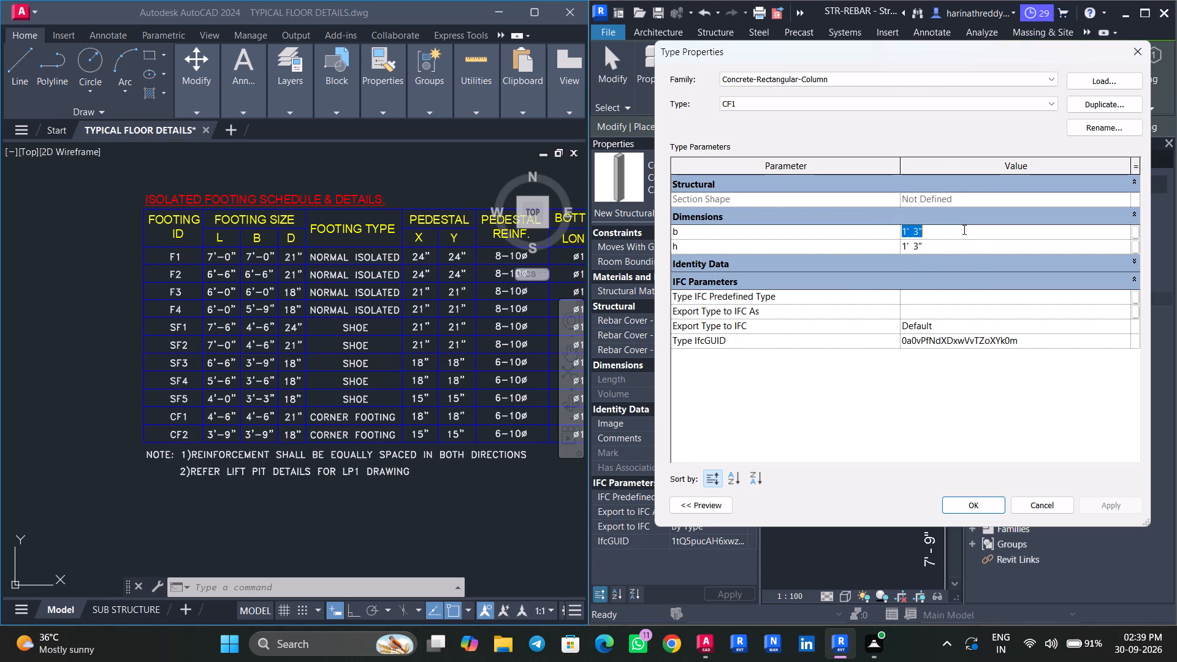
pyautogui.write('18"')
pyautogui.press('Return')
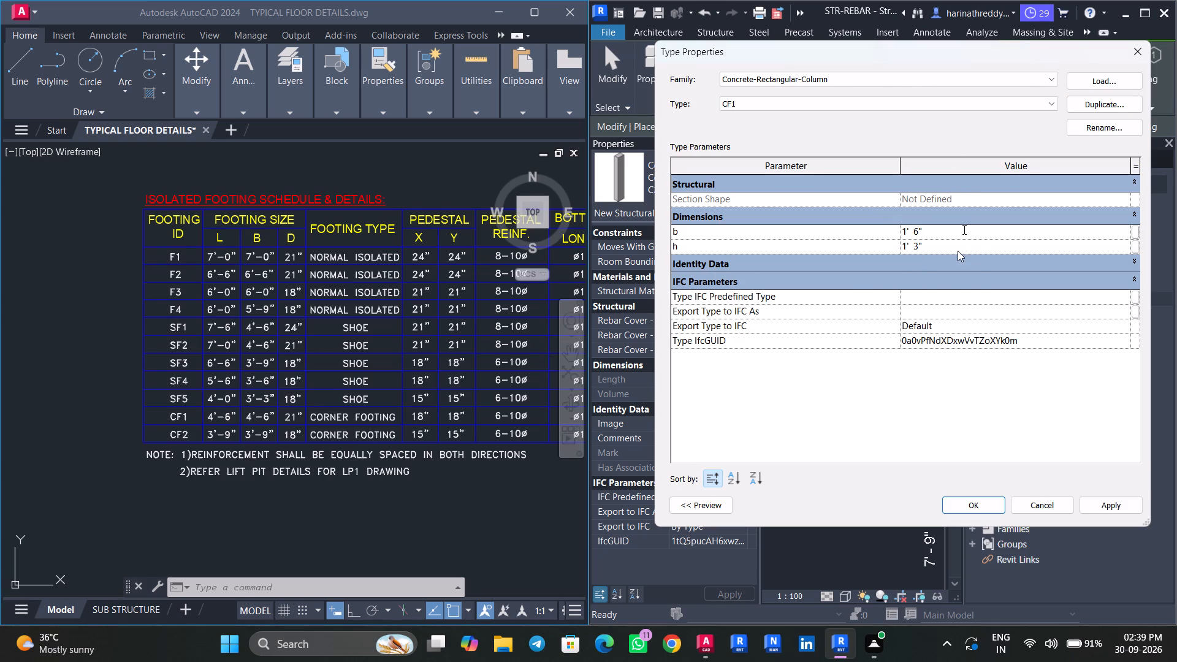
pyautogui.click(958, 251)
pyautogui.write('18"')
pyautogui.press('Return')
pyautogui.press('-')
pyautogui.click(1118, 505)
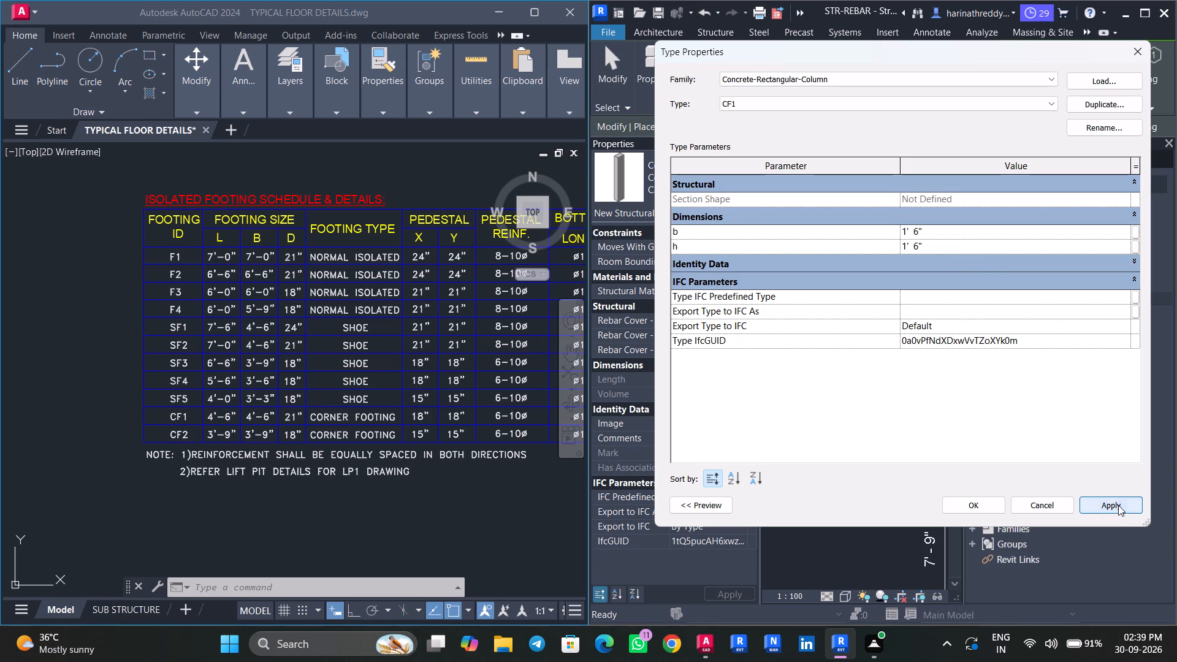
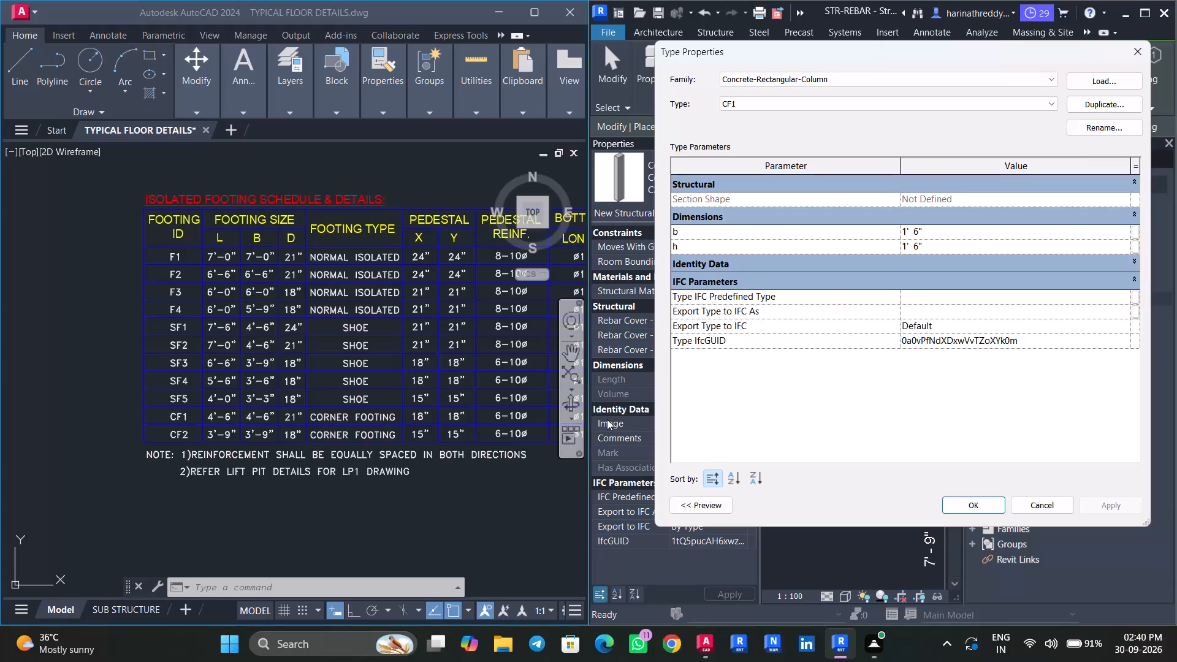
# Set both the b and h dimensions of the CF1 rectangular column type to 18" and apply them.
pyautogui.click(954, 235)
pyautogui.write('18"')
pyautogui.press('Return')
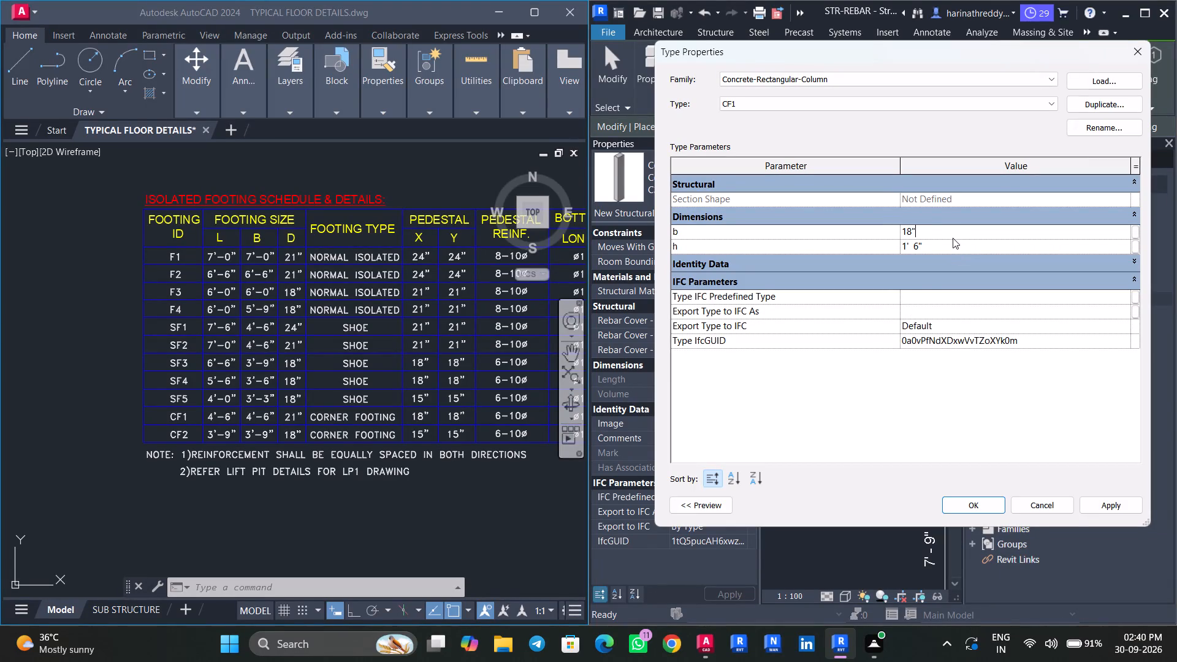
pyautogui.click(951, 248)
pyautogui.write('18')
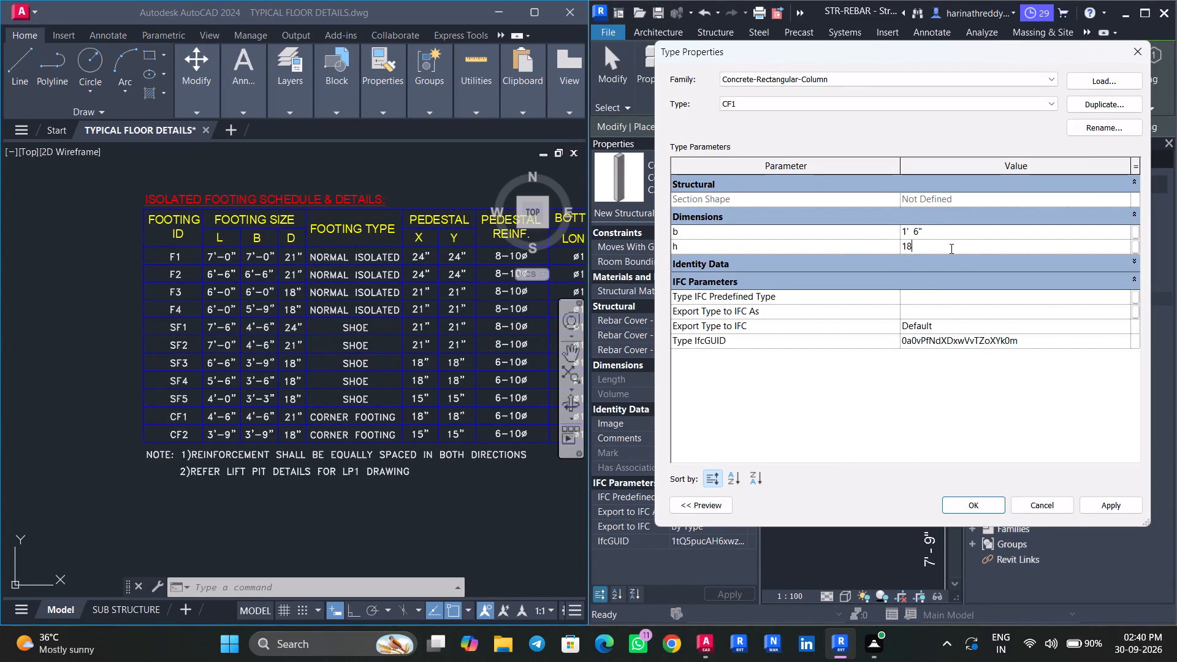
pyautogui.hotkey('shift', '|')
pyautogui.press('BackSpace')
pyautogui.hotkey('shift', '"')
pyautogui.press('Return')
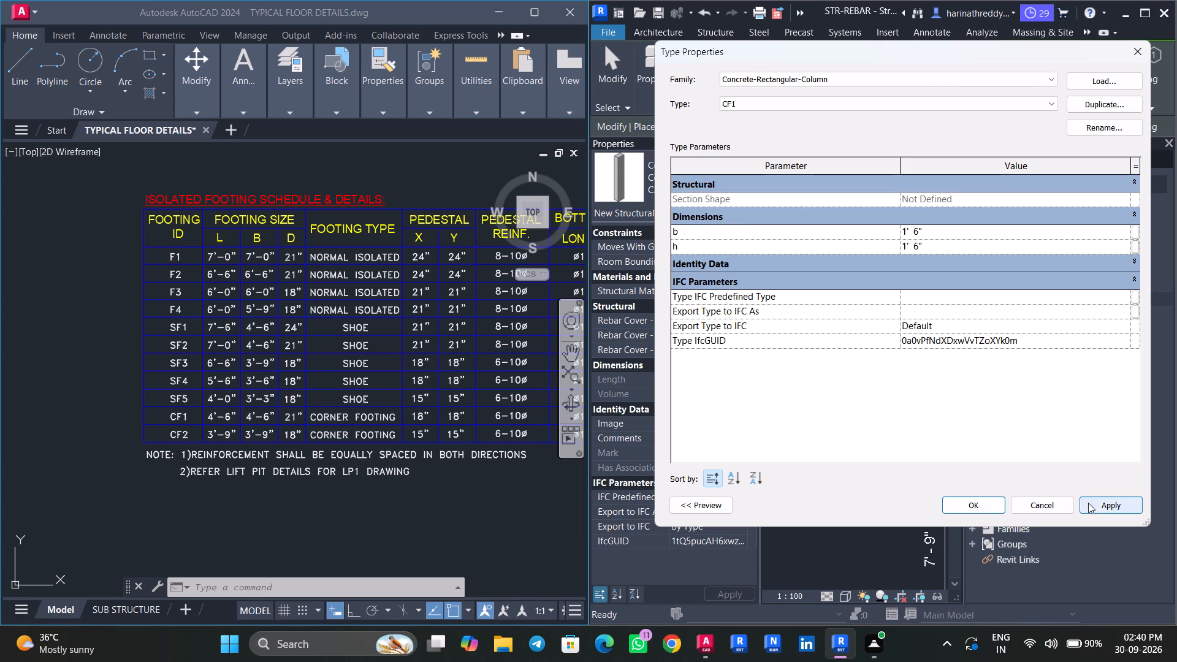
pyautogui.click(1096, 508)
# Duplicate the CF1 column type under the name CF2.
pyautogui.click(1092, 106)
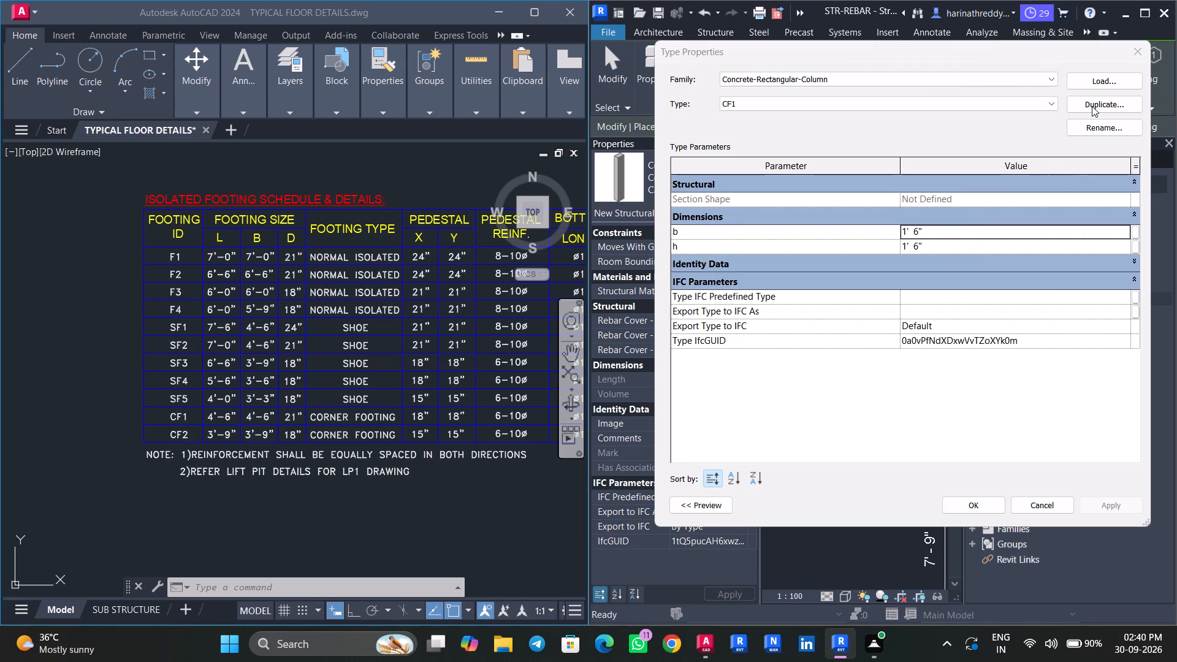
pyautogui.press('c')
pyautogui.press('f')
pyautogui.press('2')
pyautogui.click(848, 303)
# Set both the b and h dimensions of the CF2 column type to 15", accept the type properties and leave column placement.
pyautogui.click(989, 238)
pyautogui.write('15"')
pyautogui.press('Return')
pyautogui.click(982, 249)
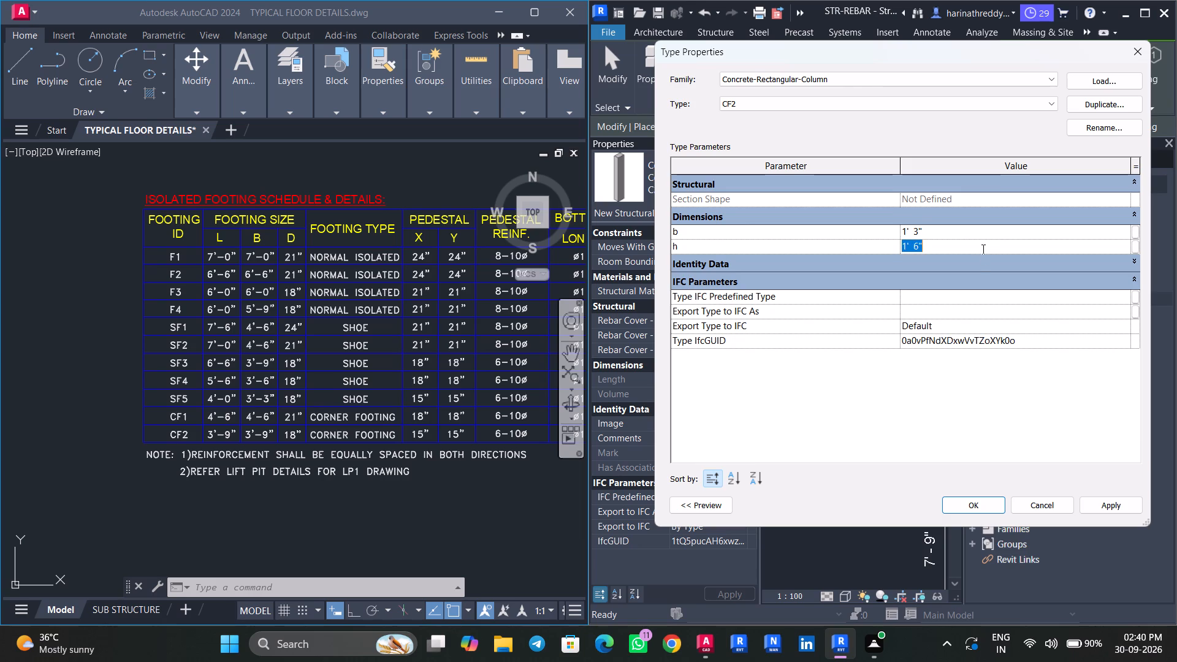
pyautogui.write("15;'")
pyautogui.press('Return')
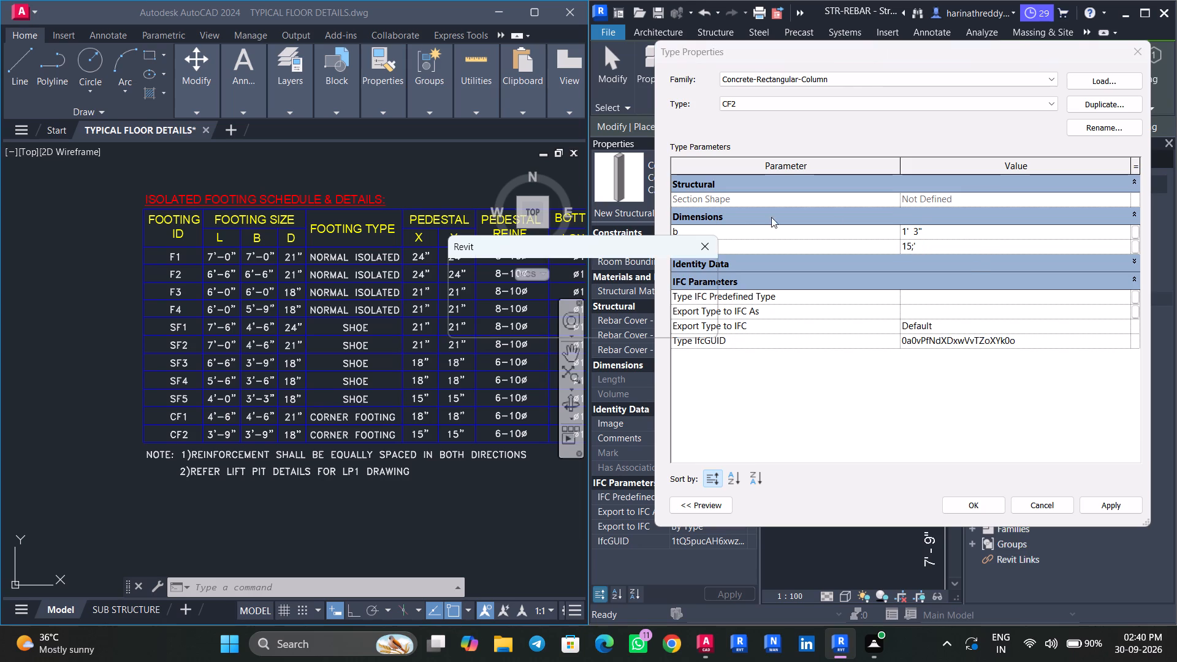
pyautogui.click(696, 238)
pyautogui.press('BackSpace')
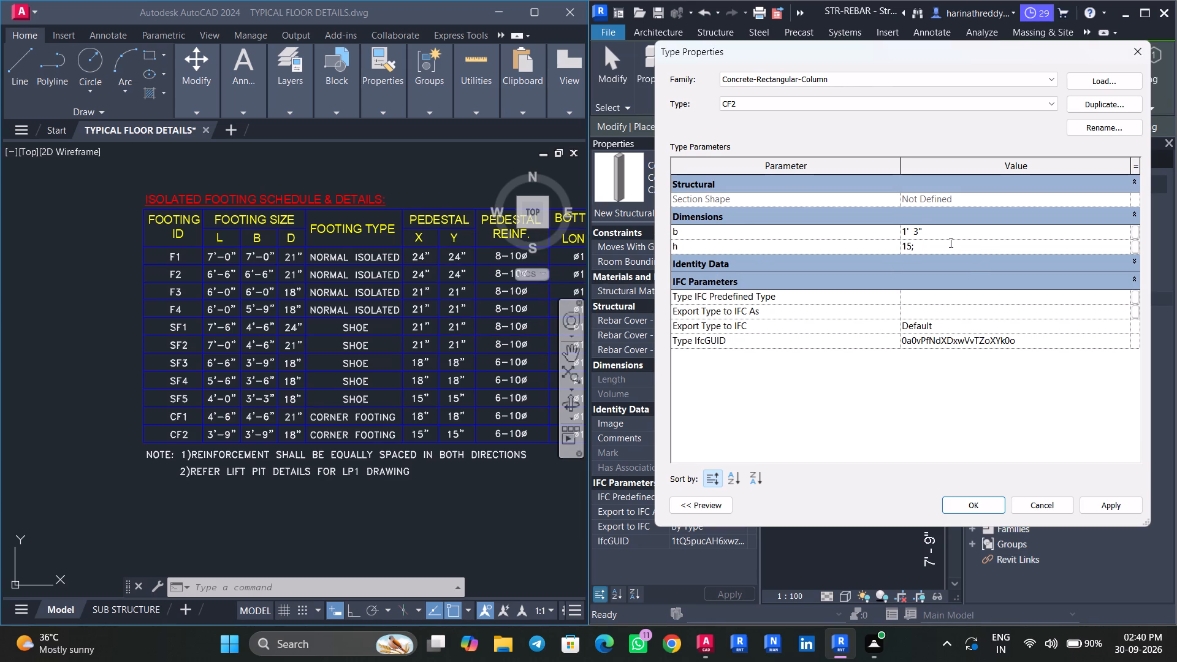
pyautogui.press("'")
pyautogui.press('BackSpace')
pyautogui.hotkey('shift', '"')
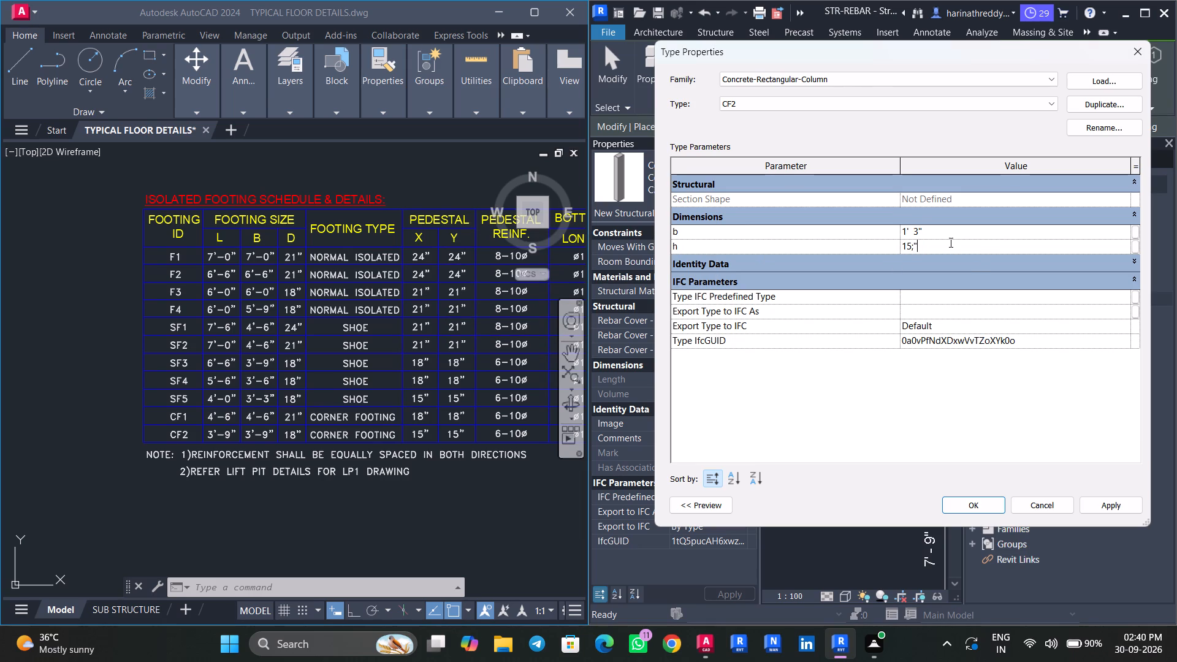
pyautogui.press('Return')
pyautogui.click(948, 246)
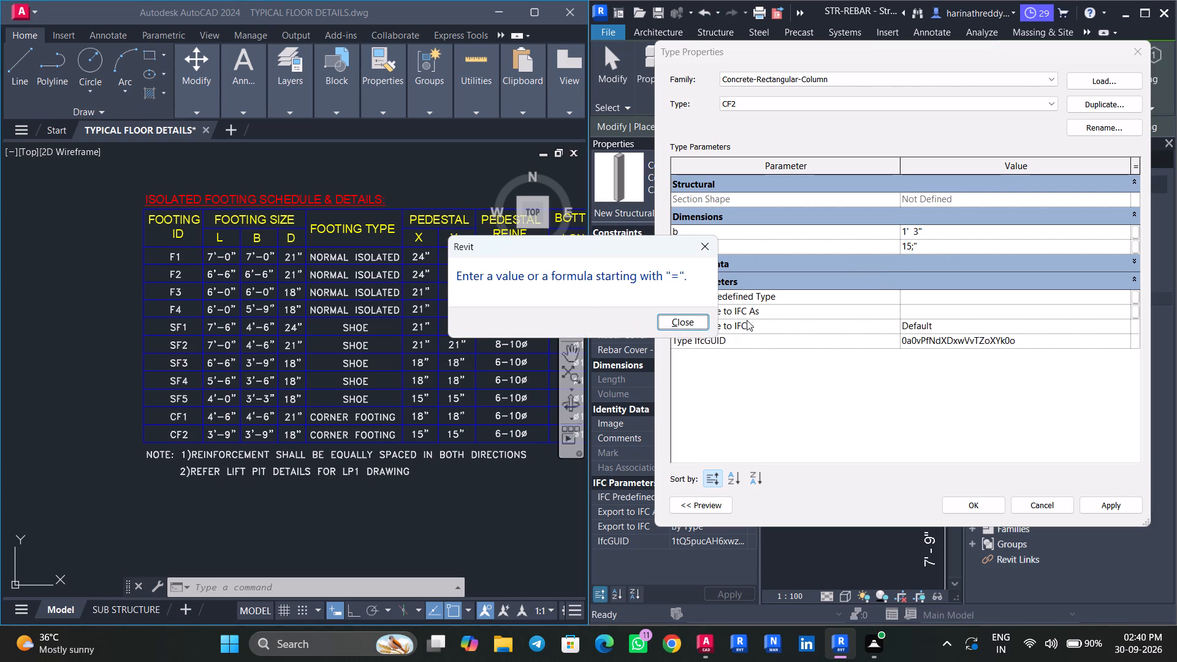
pyautogui.click(717, 308)
pyautogui.click(701, 321)
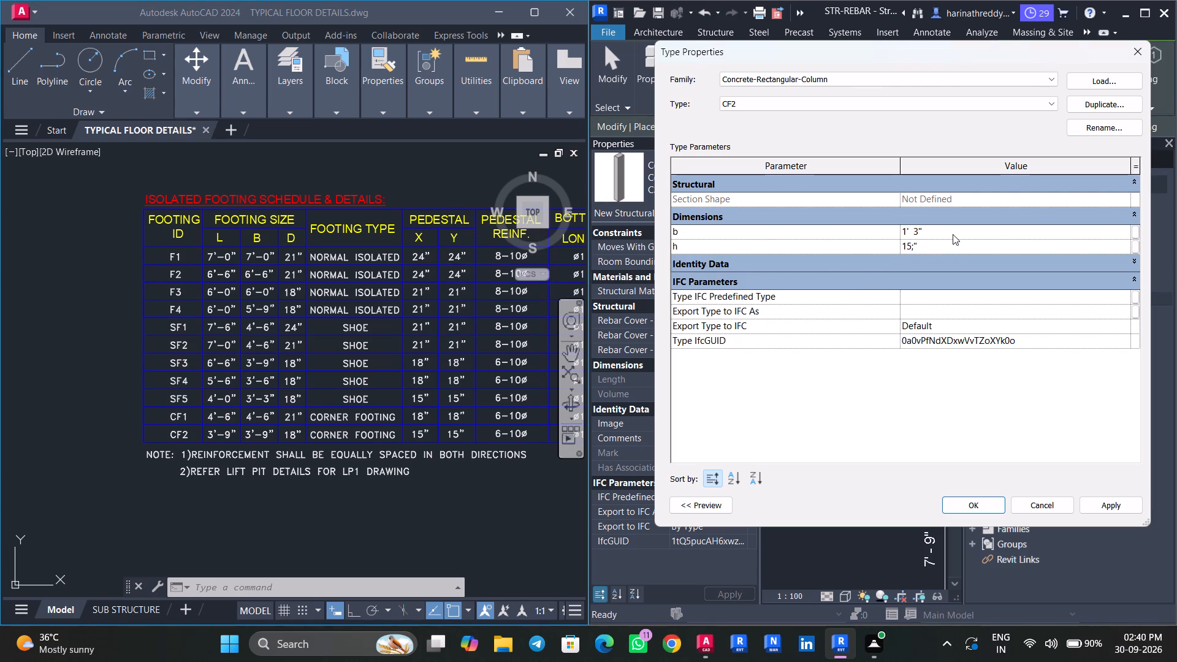
pyautogui.press('BackSpace')
pyautogui.press('BackSpace')
pyautogui.hotkey('shift', '"')
pyautogui.press('Return')
pyautogui.click(1138, 513)
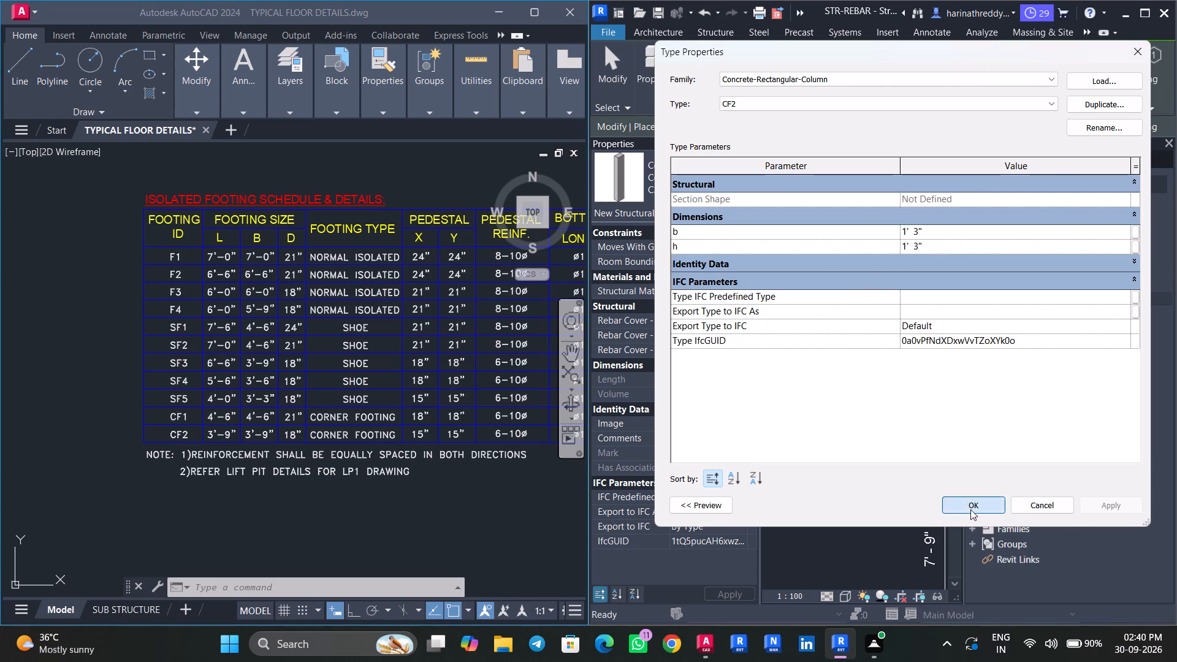
pyautogui.click(970, 509)
pyautogui.press('Escape')
pyautogui.press('Escape')
pyautogui.press('Escape')
pyautogui.press('Escape')
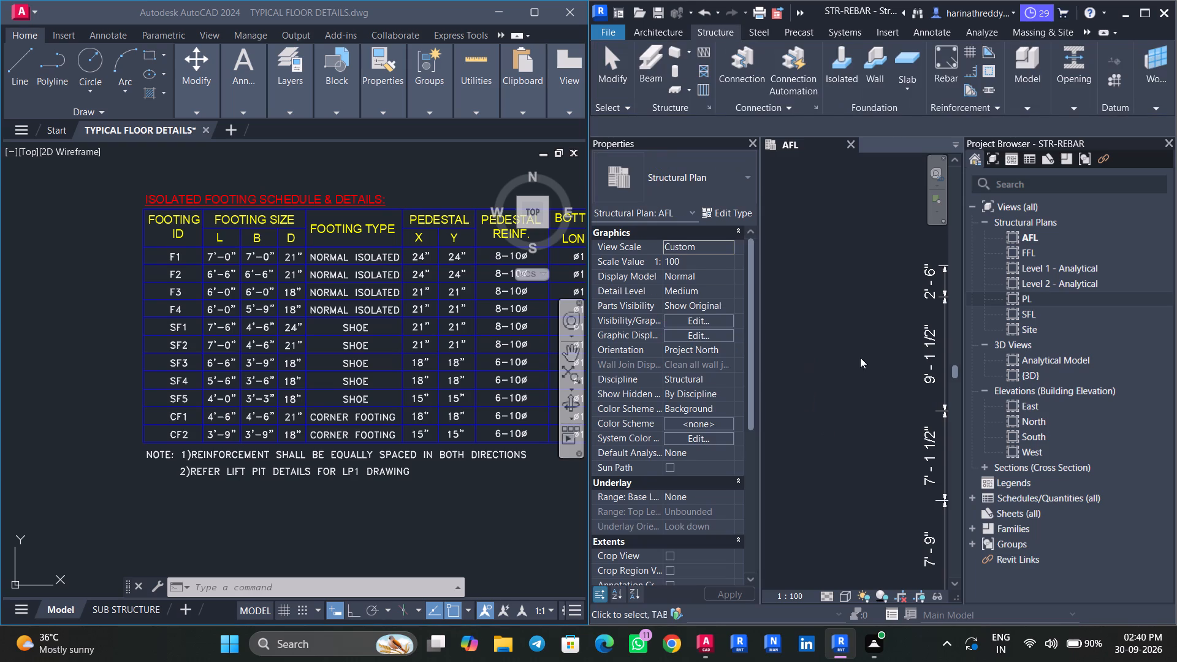
pyautogui.press('Escape')
pyautogui.press('Escape')
pyautogui.press('Escape')
pyautogui.press('Escape')
pyautogui.press('Escape')
# Examine the CF2 and SF3 footings and their pedestal outlines on the imported footing plan in the AFL structural plan.
pyautogui.click(1142, 15)
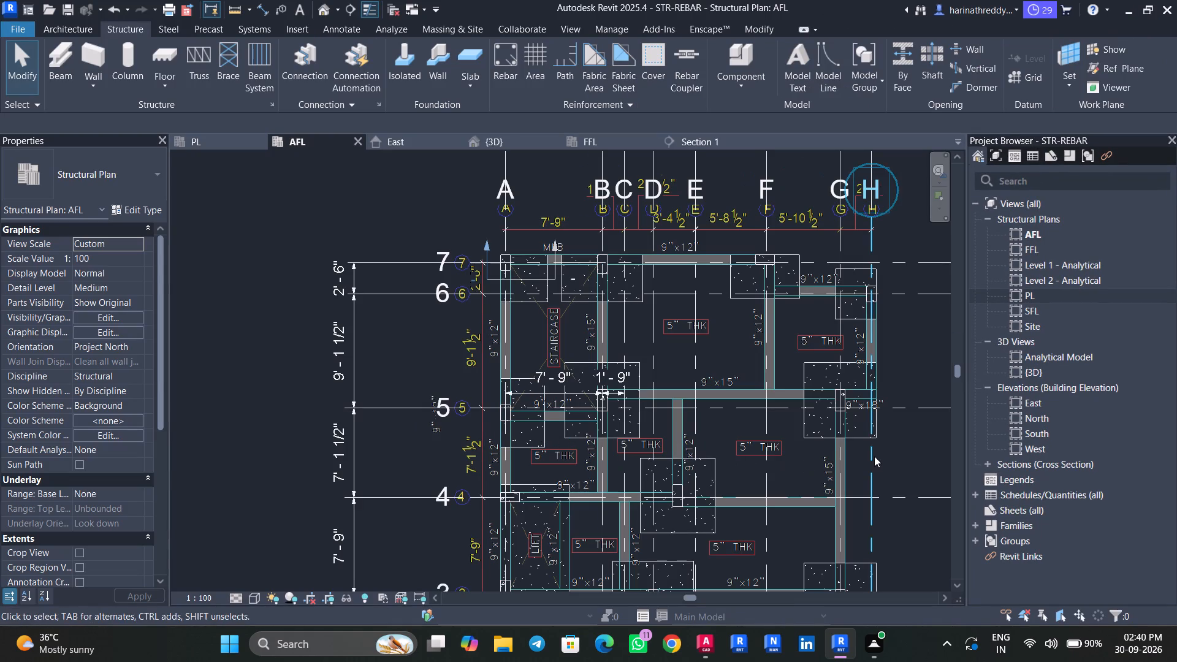
pyautogui.scroll(4, 532, 290)
pyautogui.press('Escape')
pyautogui.press('Escape')
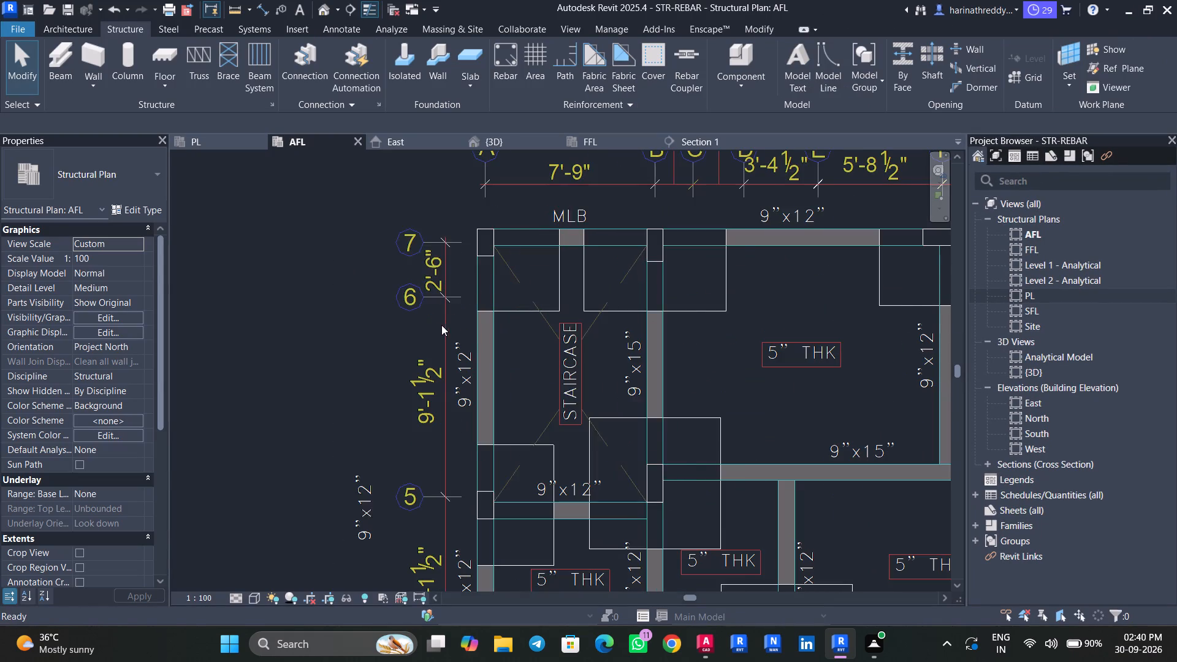
pyautogui.press('Escape')
pyautogui.scroll(-14, 438, 323)
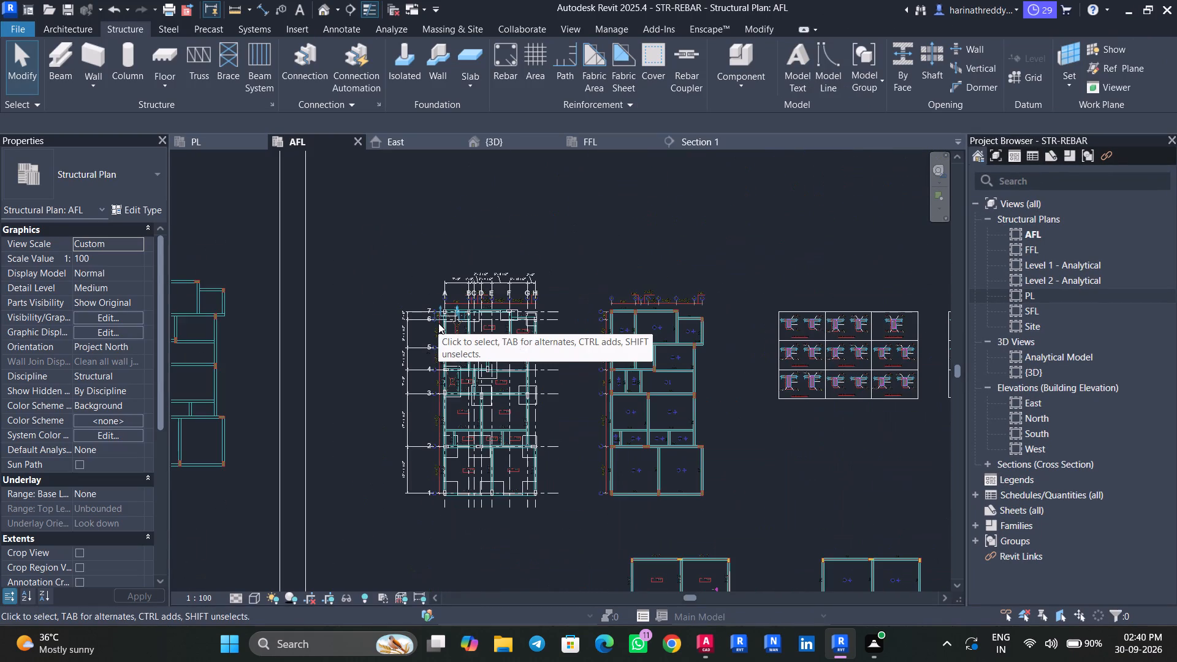
pyautogui.press('Escape')
pyautogui.press('Escape')
pyautogui.press('Escape')
pyautogui.press('Escape')
pyautogui.moveTo(358, 381); pyautogui.dragTo(406, 390, button='middle')
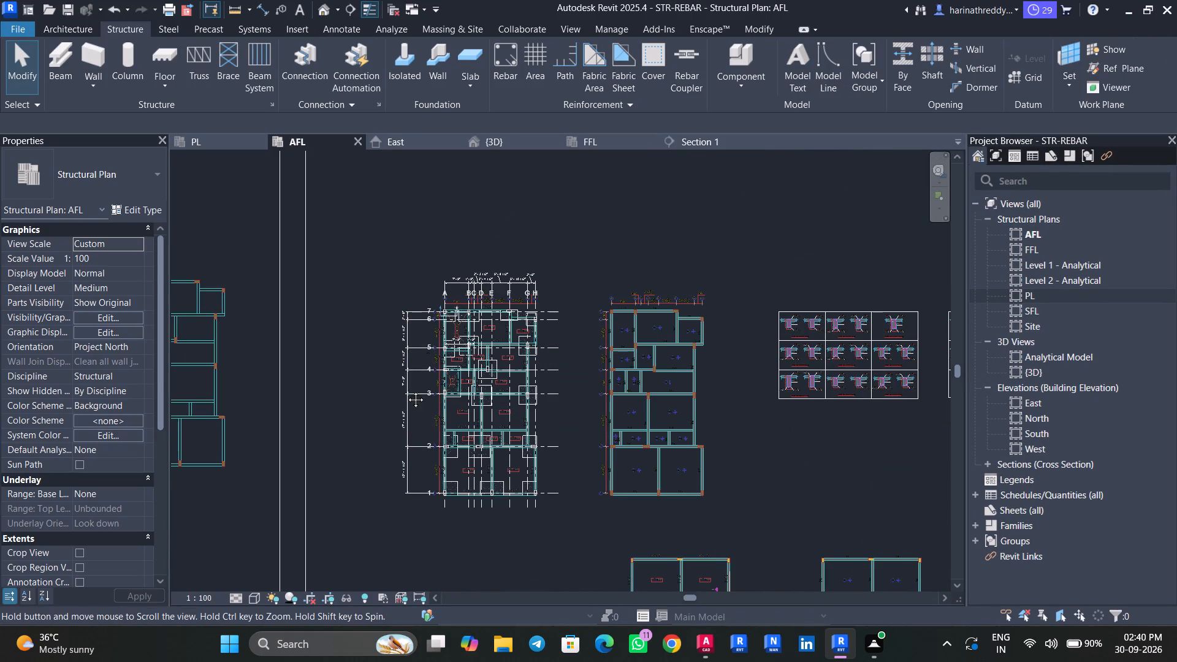
pyautogui.moveTo(406, 390); pyautogui.dragTo(573, 428, button='middle')
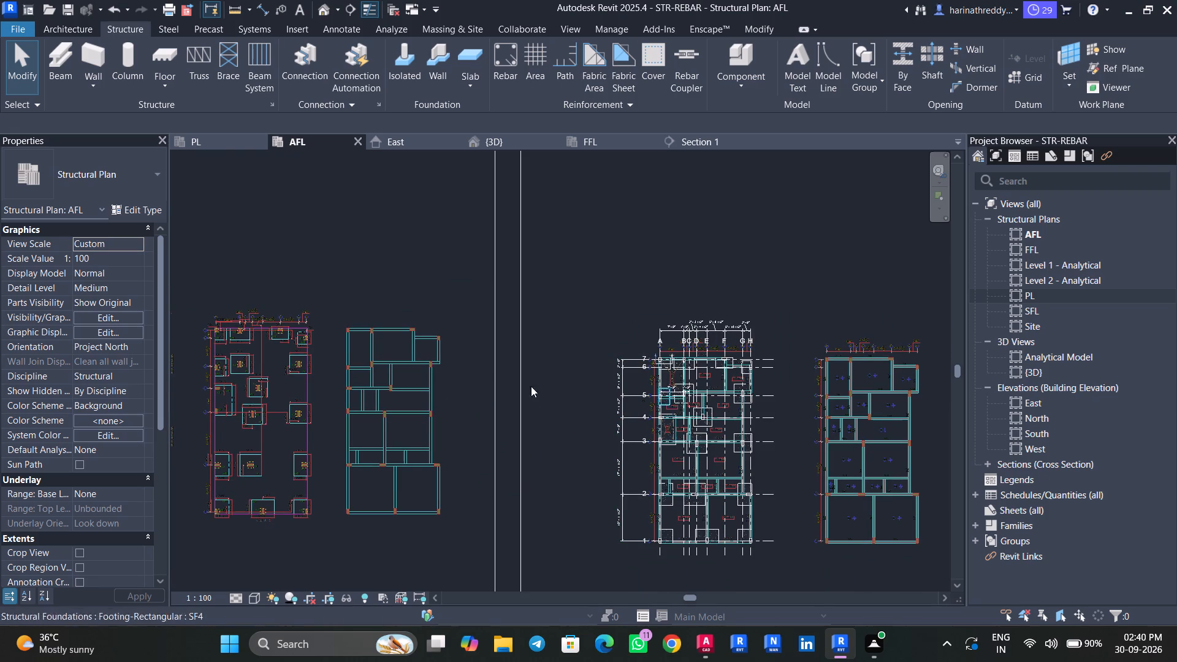
pyautogui.scroll(1, 204, 317)
pyautogui.scroll(-1, 204, 317)
pyautogui.scroll(6, 205, 317)
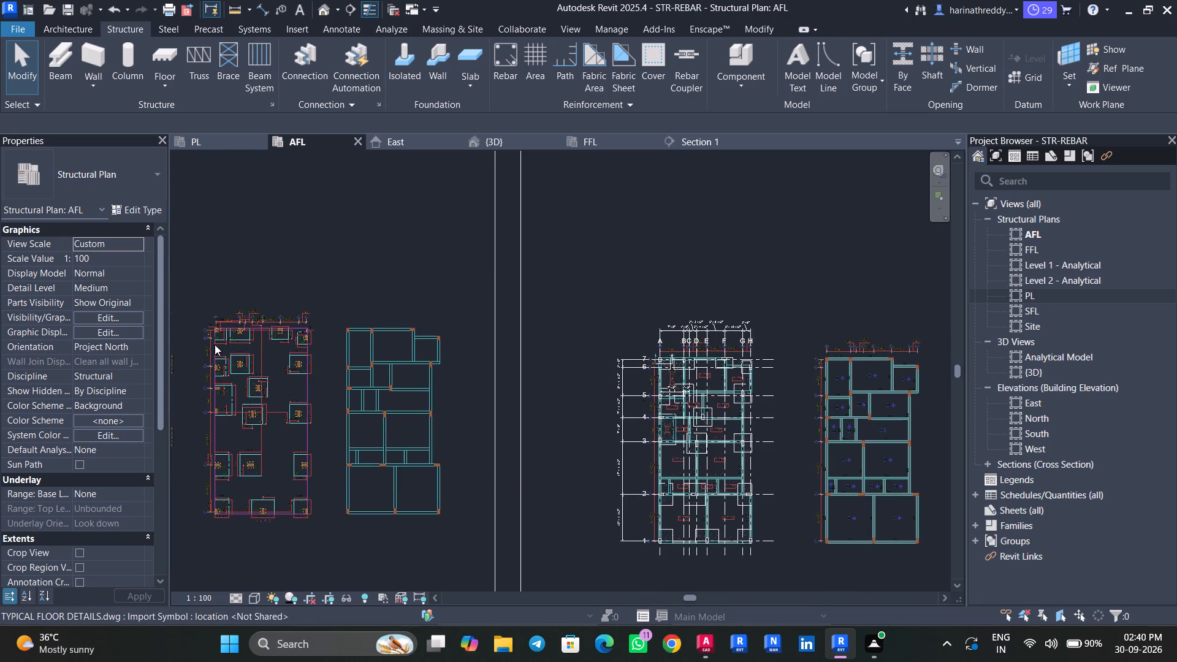
pyautogui.scroll(11, 215, 344)
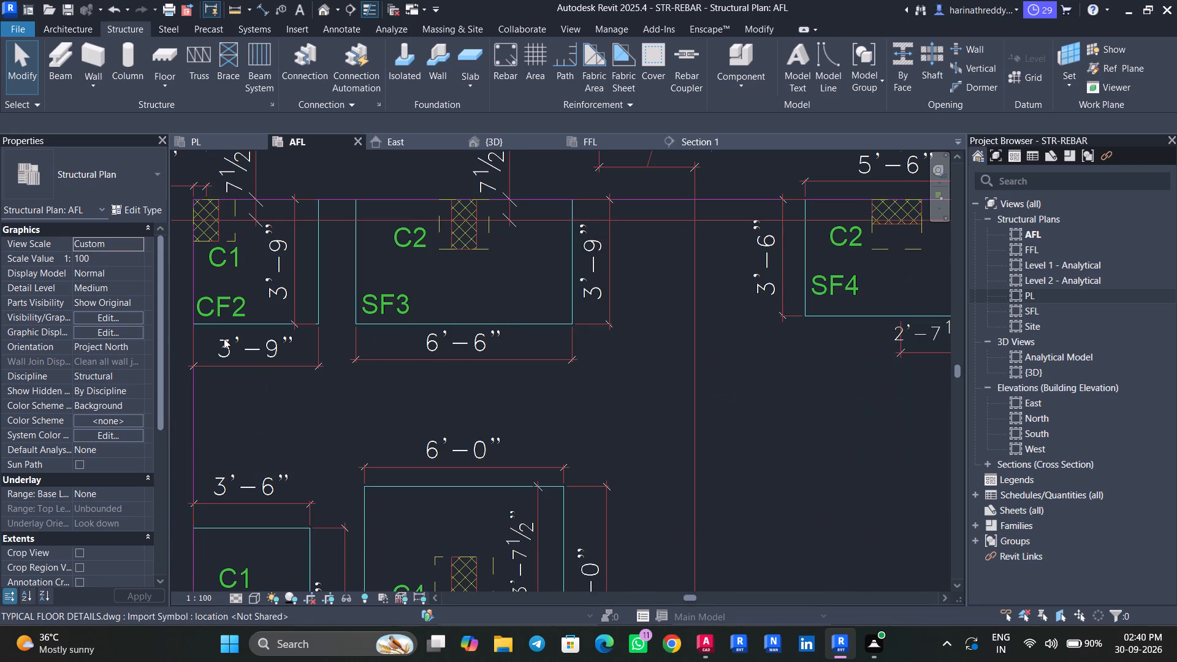
pyautogui.scroll(6, 209, 234)
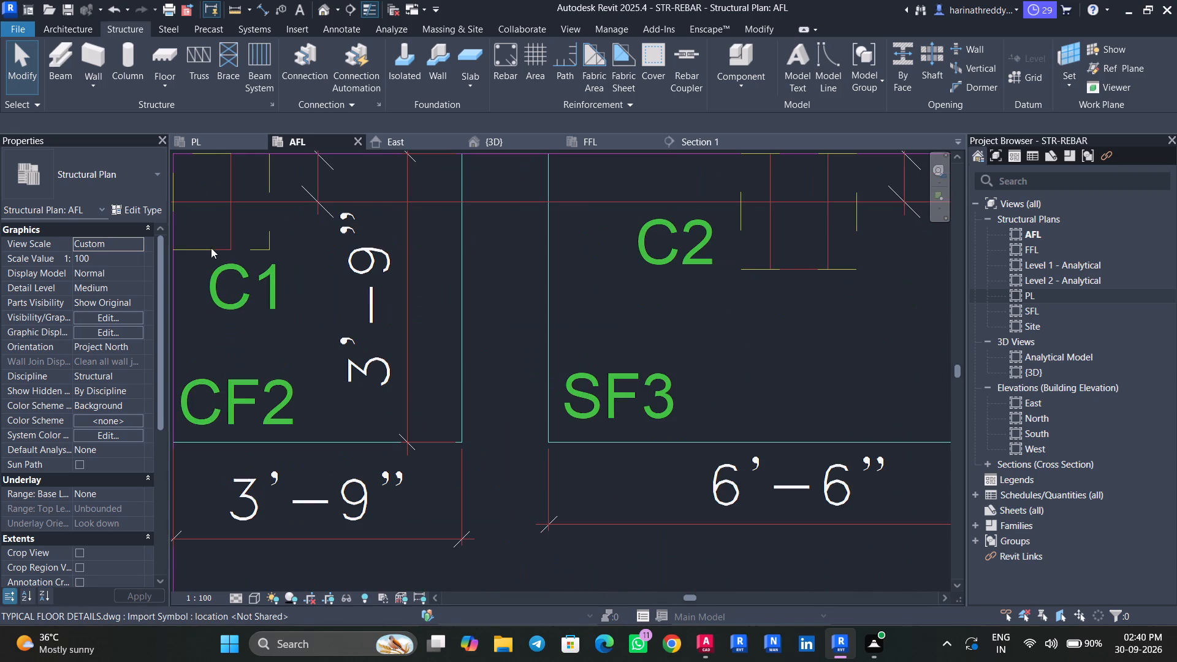
pyautogui.click(262, 245)
pyautogui.scroll(-7, 262, 245)
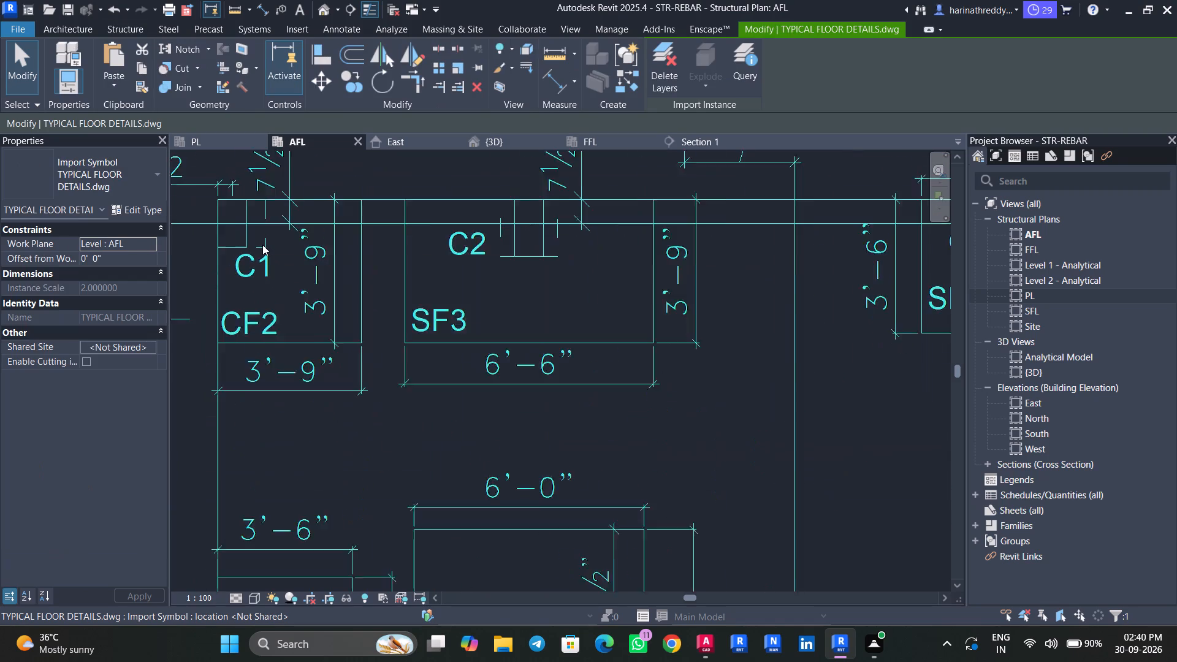
pyautogui.scroll(-12, 262, 245)
pyautogui.press('Escape')
pyautogui.press('Escape')
pyautogui.press('Escape')
pyautogui.press('Escape')
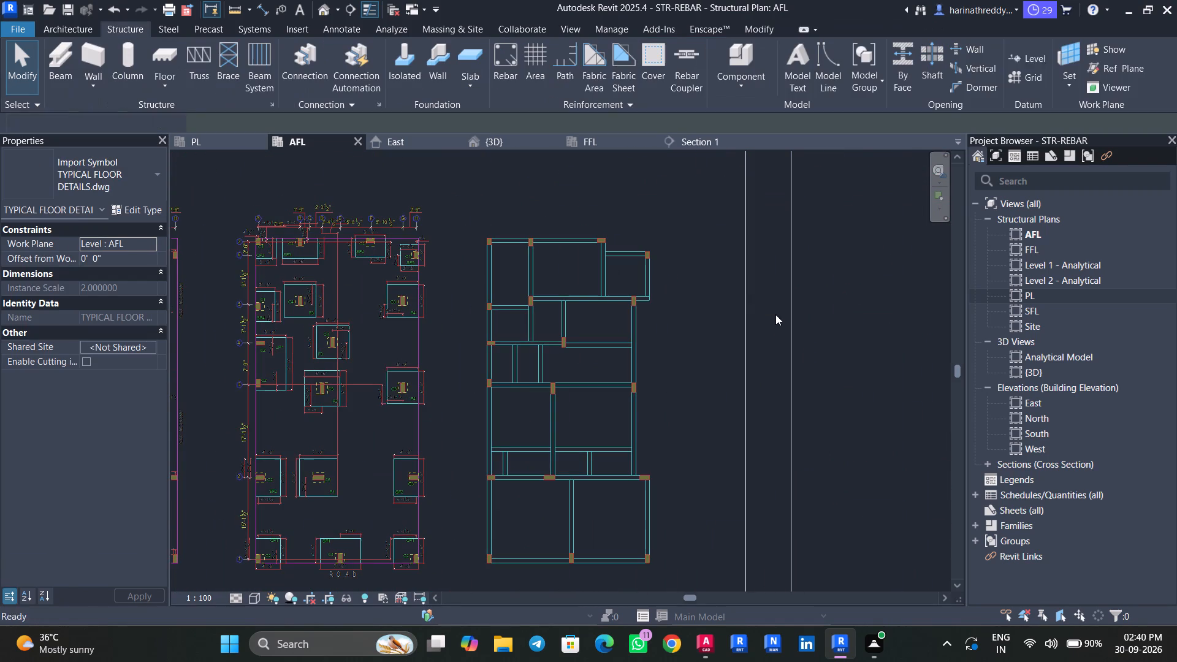
# Align the imported footing plan's grid line A to the model's grid A, removing the conflicting constraints.
pyautogui.write('AL')
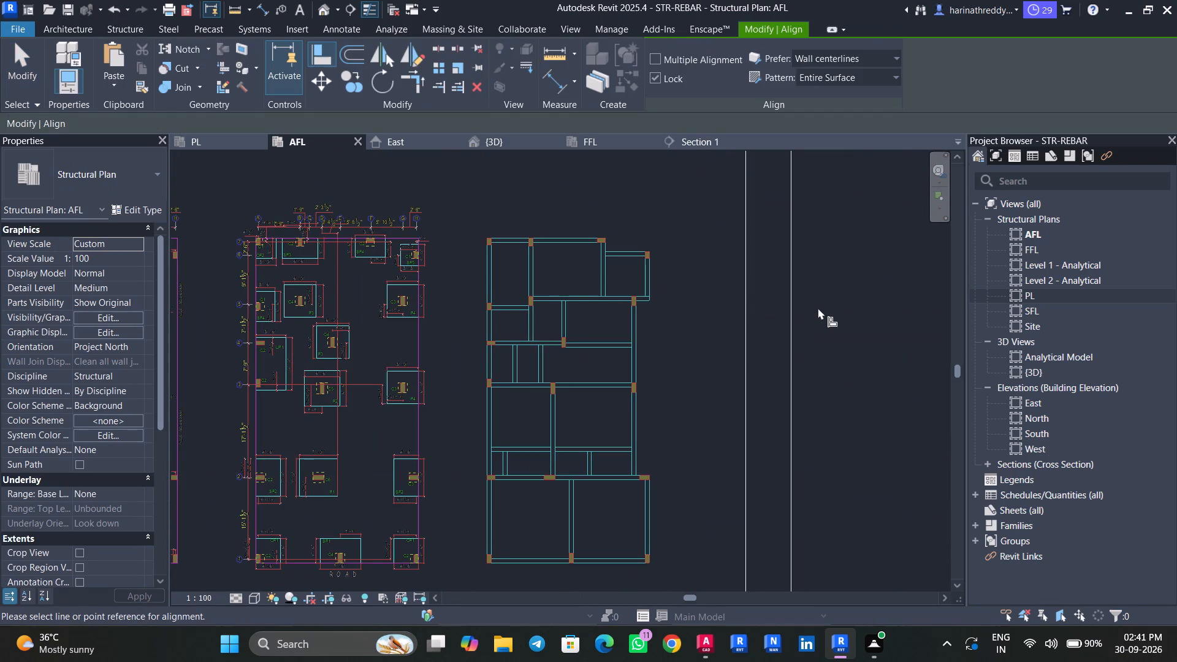
pyautogui.moveTo(827, 345); pyautogui.dragTo(520, 406, button='middle')
pyautogui.scroll(5, 732, 333)
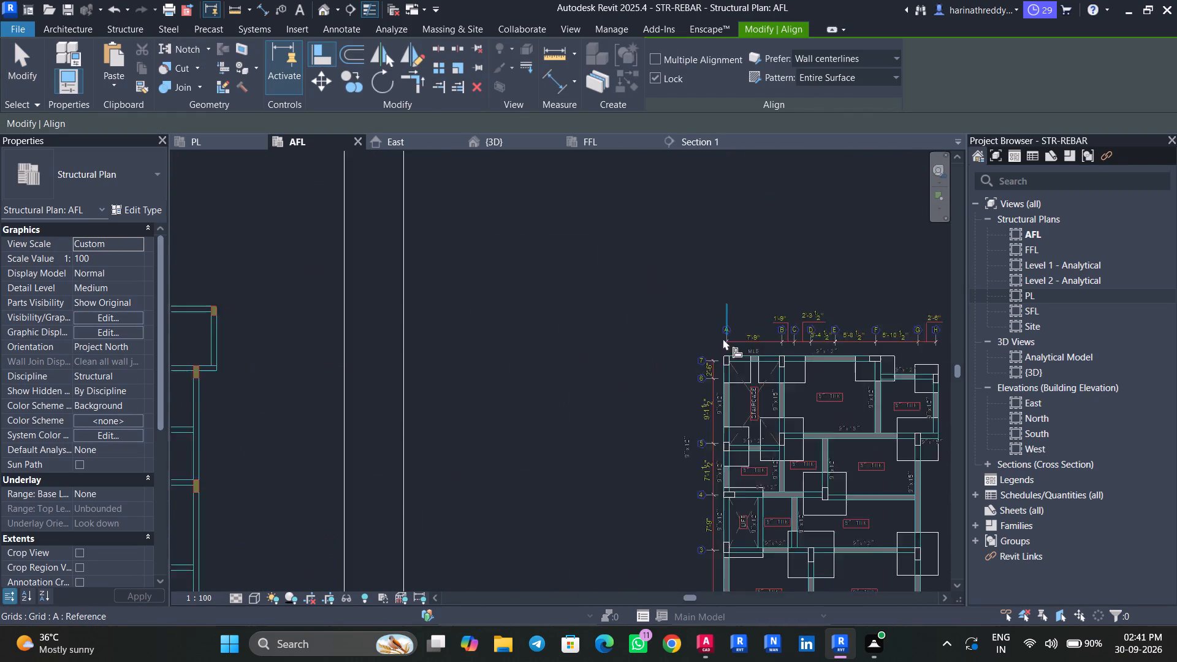
pyautogui.scroll(7, 723, 338)
pyautogui.click(730, 337)
pyautogui.scroll(-3, 730, 337)
pyautogui.scroll(1, 730, 337)
pyautogui.scroll(-2, 730, 337)
pyautogui.scroll(1, 730, 337)
pyautogui.scroll(-8, 730, 337)
pyautogui.moveTo(429, 348); pyautogui.dragTo(712, 344, button='middle')
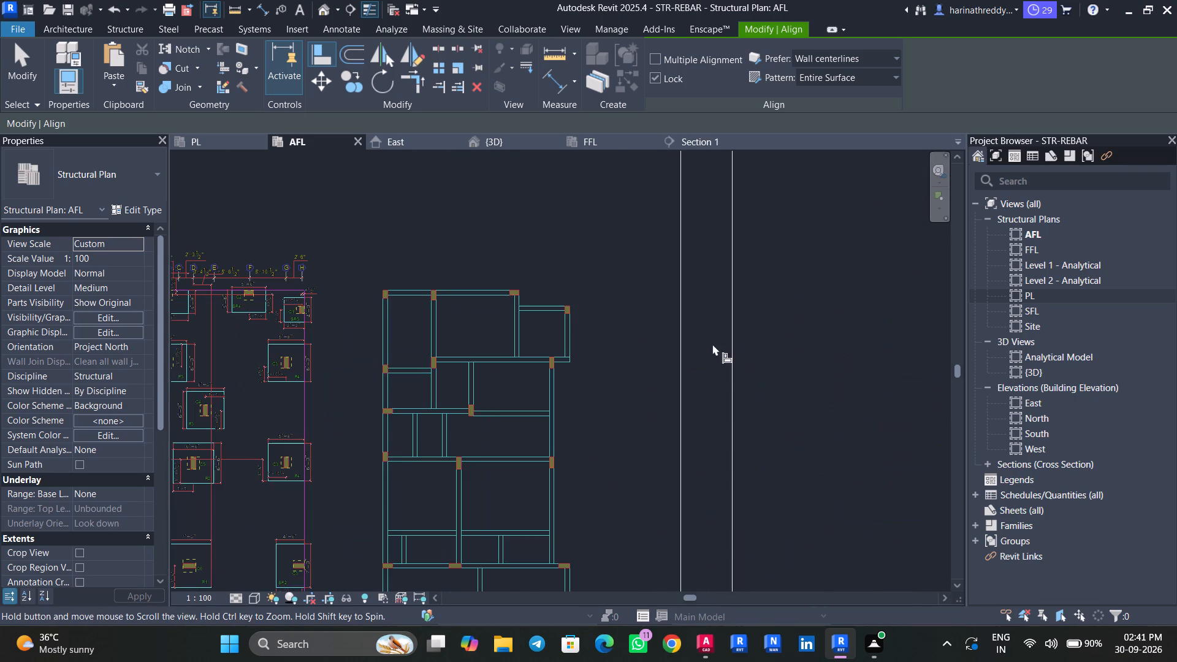
pyautogui.moveTo(333, 336); pyautogui.dragTo(588, 358, button='middle')
pyautogui.scroll(5, 372, 297)
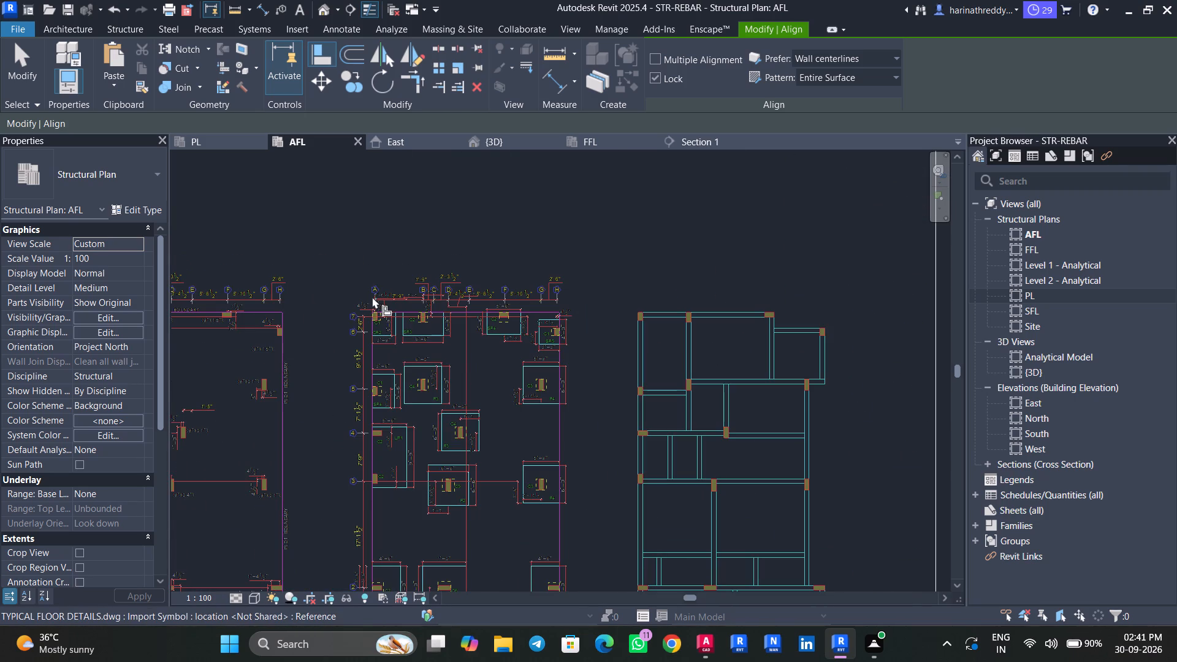
pyautogui.scroll(14, 372, 297)
pyautogui.click(397, 285)
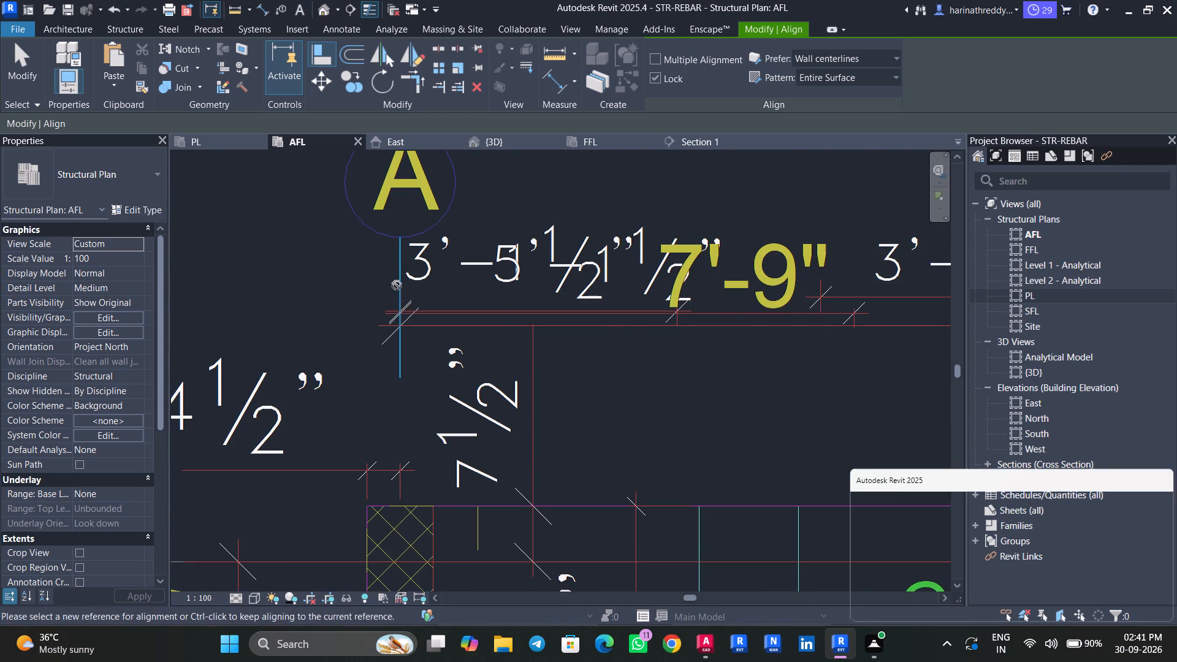
pyautogui.scroll(-1, 686, 435)
pyautogui.scroll(1, 686, 436)
pyautogui.scroll(-14, 685, 436)
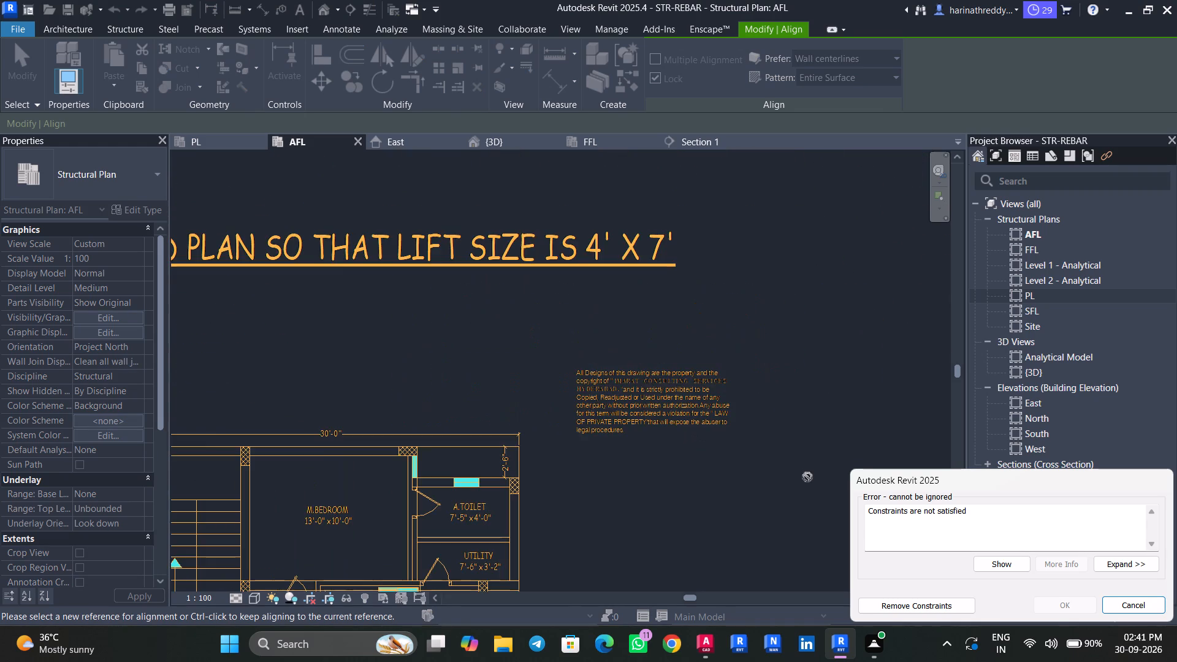
pyautogui.scroll(-10, 787, 476)
pyautogui.moveTo(748, 490); pyautogui.dragTo(520, 378, button='middle')
pyautogui.click(901, 613)
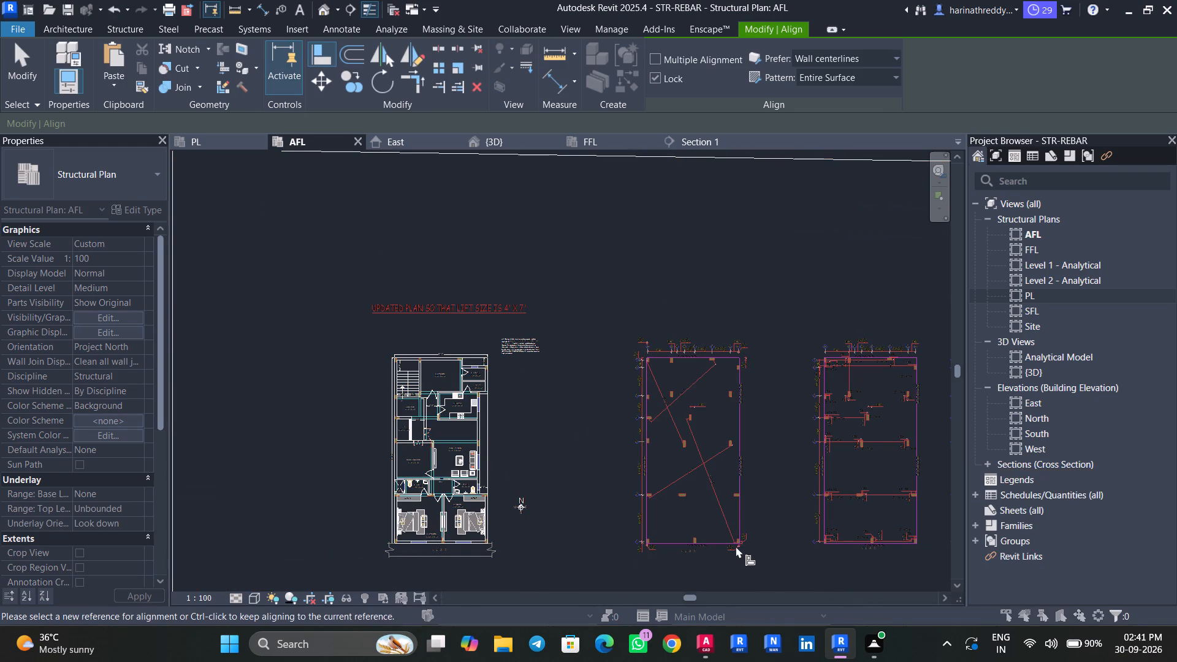
# Check in the 3D view how the imported TYPICAL FLOOR DETAILS drawing sits relative to the modelled footings and columns.
pyautogui.moveTo(734, 536); pyautogui.dragTo(455, 513, button='middle')
pyautogui.moveTo(741, 495); pyautogui.dragTo(429, 477, button='middle')
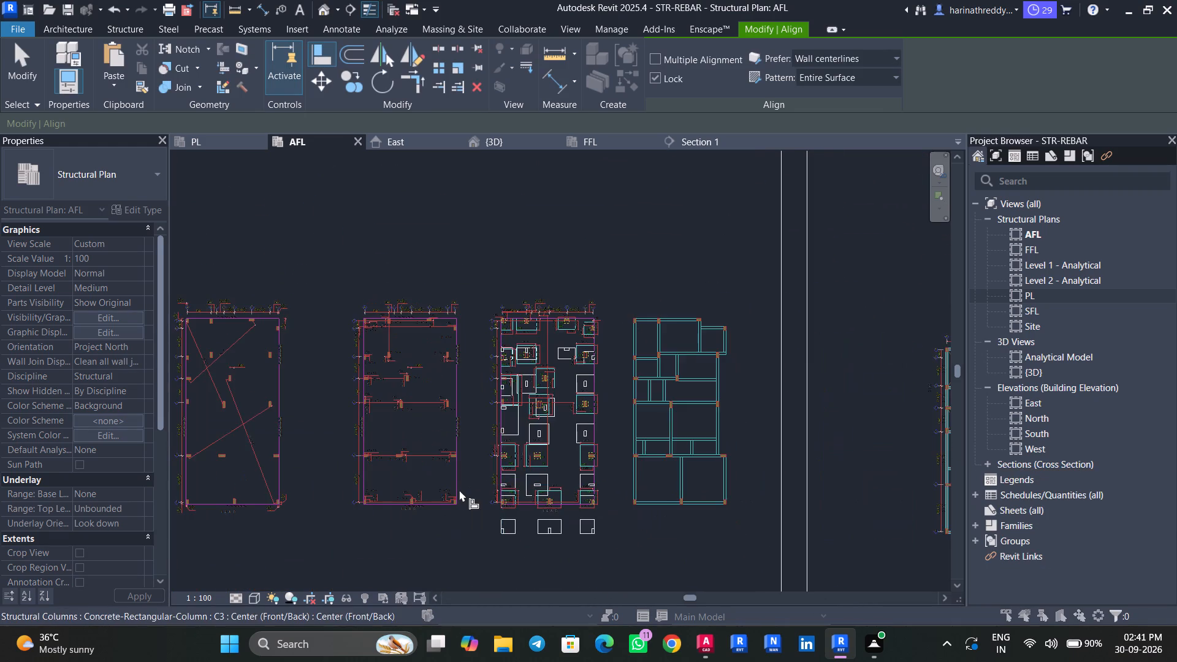
pyautogui.moveTo(592, 485); pyautogui.dragTo(538, 489, button='middle')
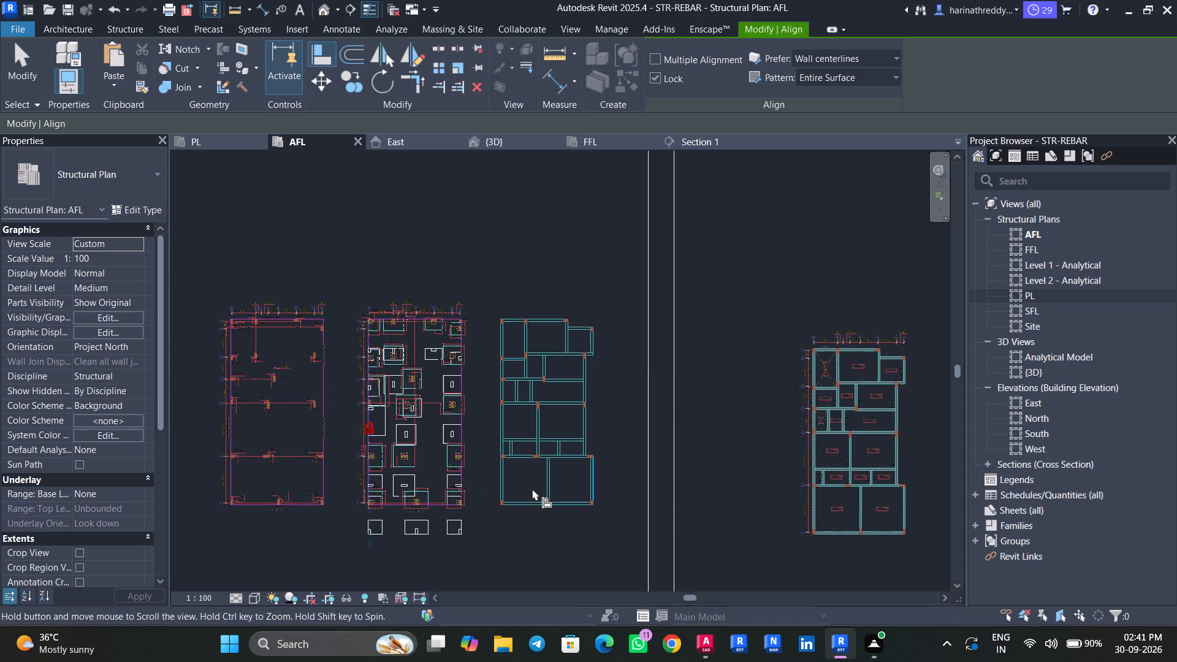
pyautogui.click(490, 149)
pyautogui.press('Escape')
pyautogui.press('Escape')
pyautogui.scroll(-10, 529, 479)
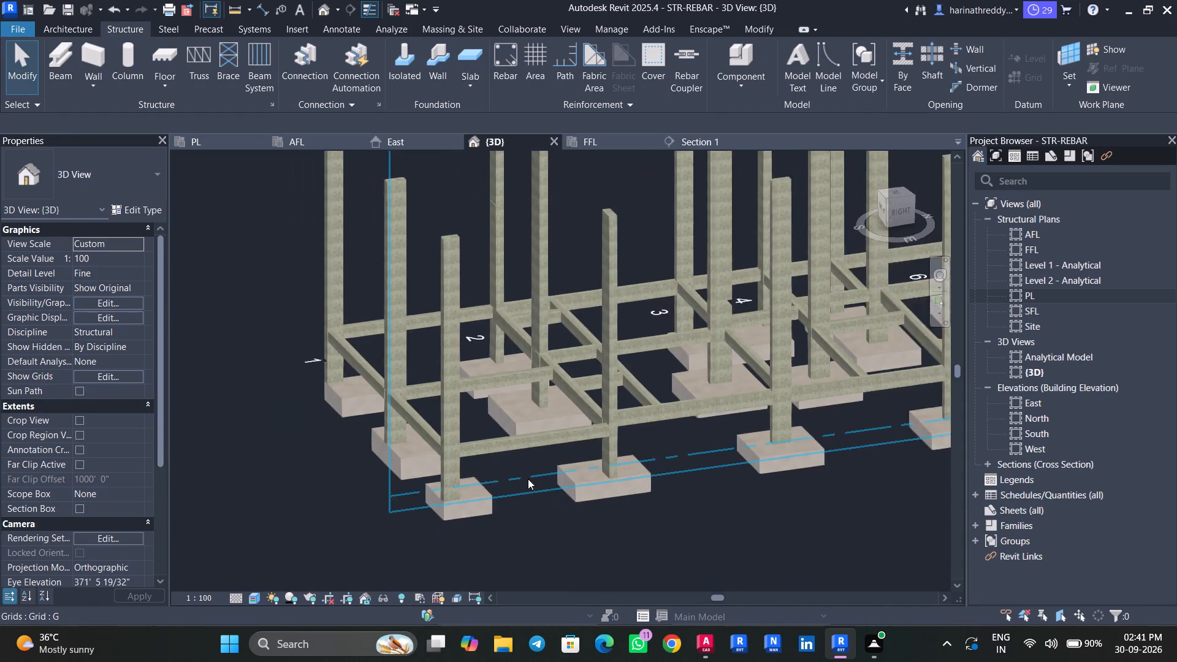
pyautogui.keyDown('shift'); pyautogui.moveTo(533, 519); pyautogui.dragTo(538, 542, button='middle'); pyautogui.keyUp('shift')
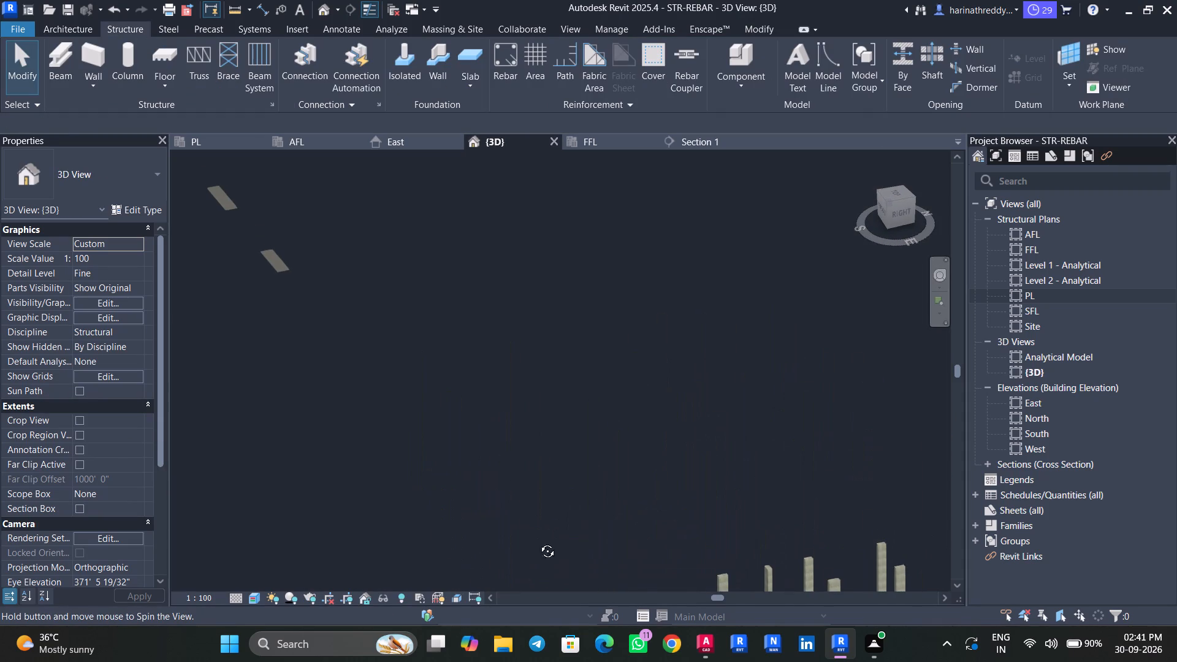
pyautogui.keyDown('shift'); pyautogui.moveTo(538, 542); pyautogui.dragTo(538, 540, button='middle'); pyautogui.keyUp('shift')
pyautogui.scroll(-7, 279, 325)
pyautogui.scroll(1, 279, 327)
pyautogui.scroll(-6, 279, 327)
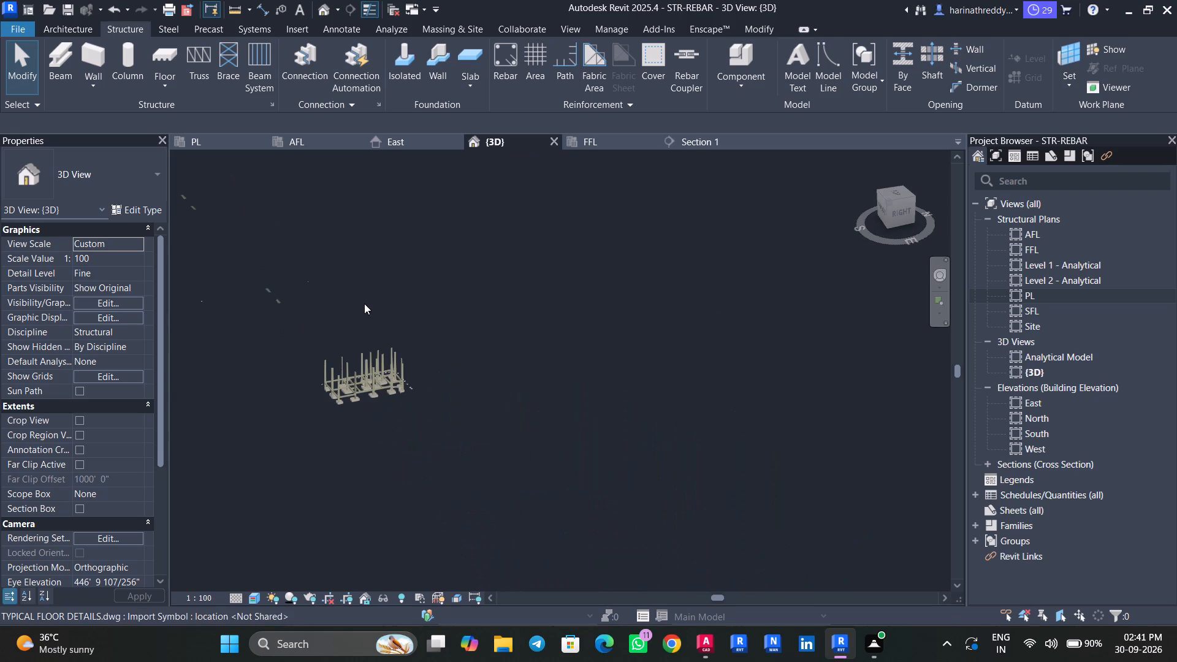
pyautogui.moveTo(364, 303); pyautogui.dragTo(189, 247)
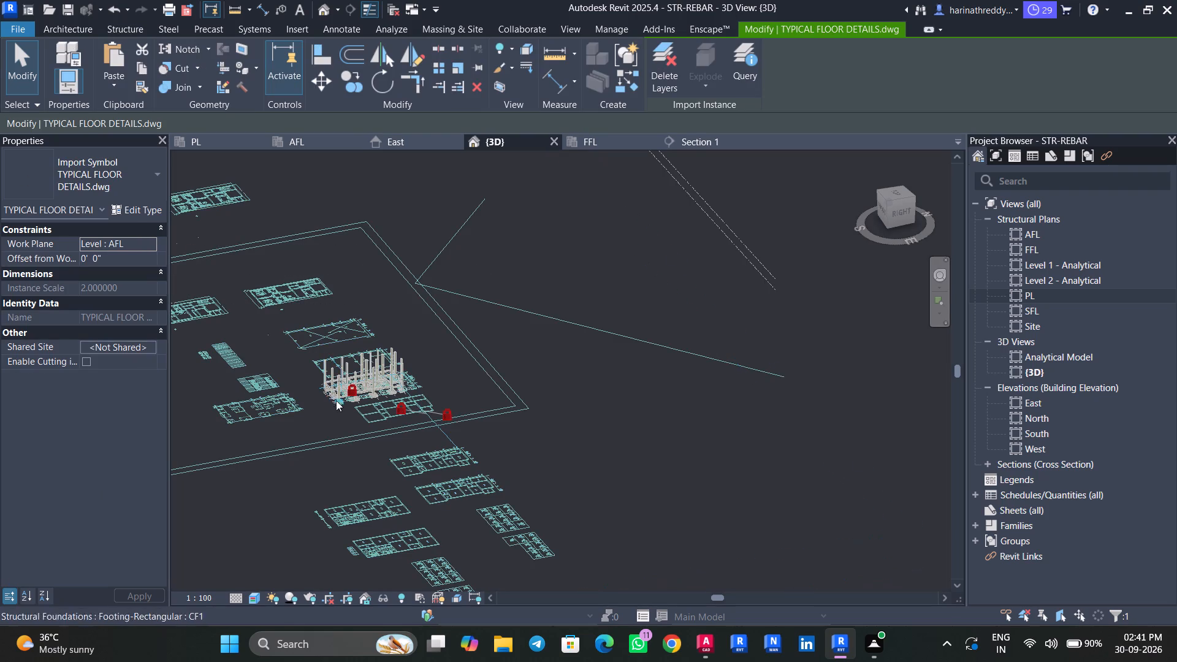
pyautogui.scroll(20, 338, 398)
pyautogui.press('Escape')
pyautogui.press('Escape')
pyautogui.press('Escape')
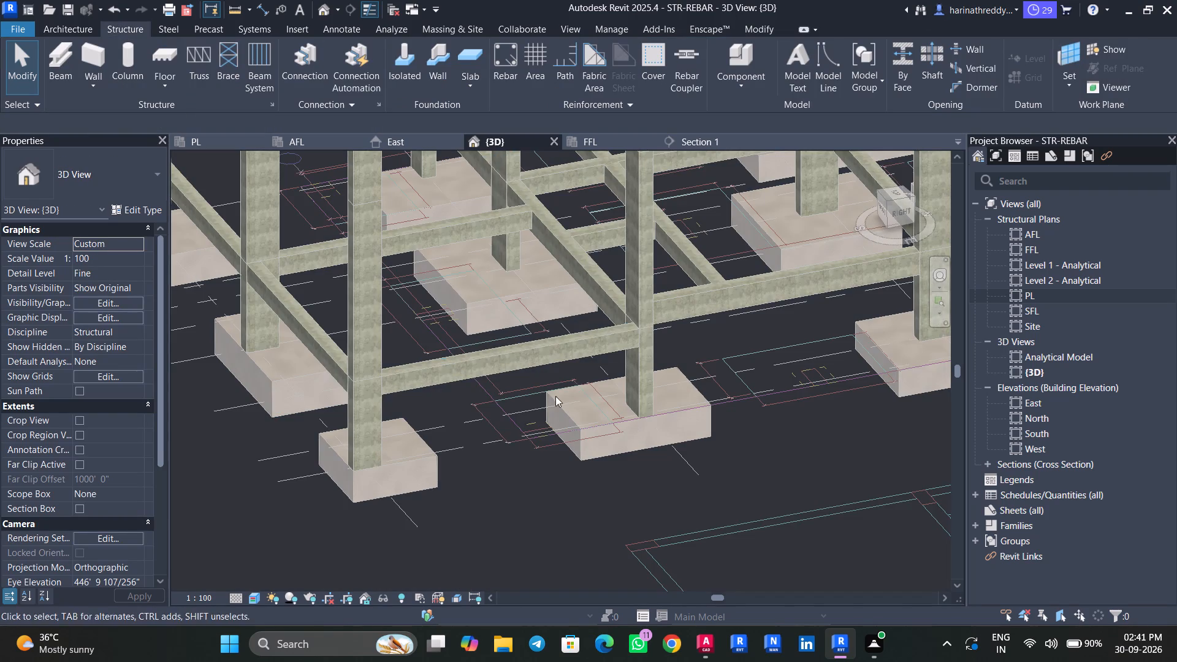
# Examine the 3D model from the top to compare the modelled footings and grids with the imported footing plan.
pyautogui.click(898, 196)
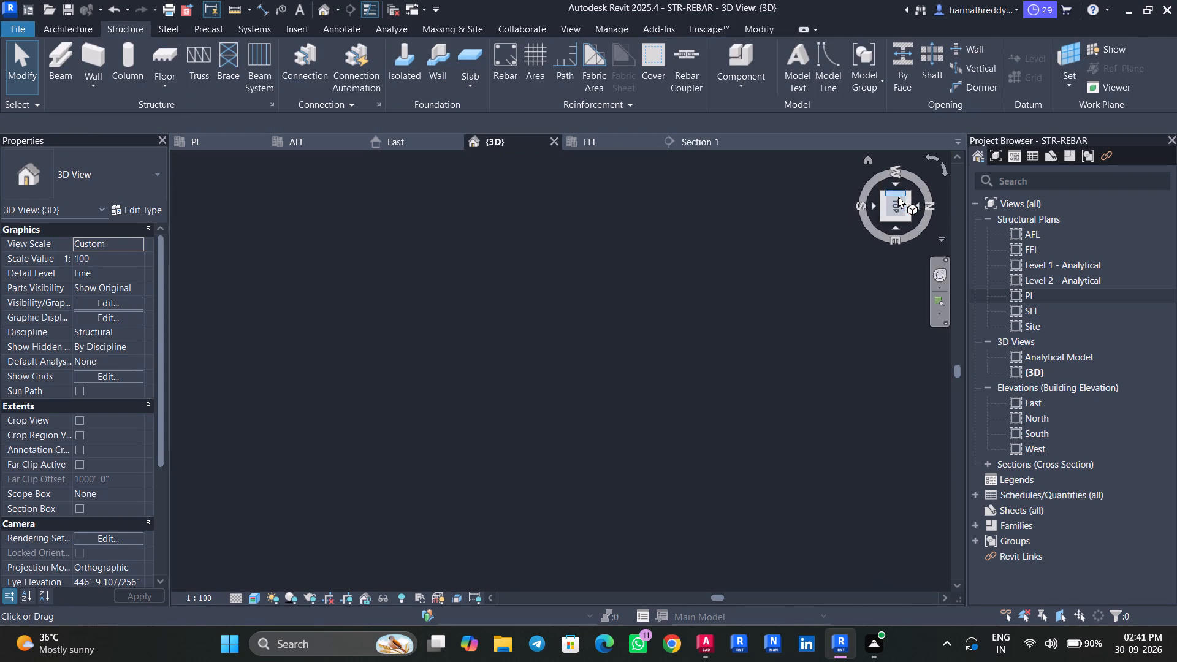
pyautogui.scroll(7, 525, 439)
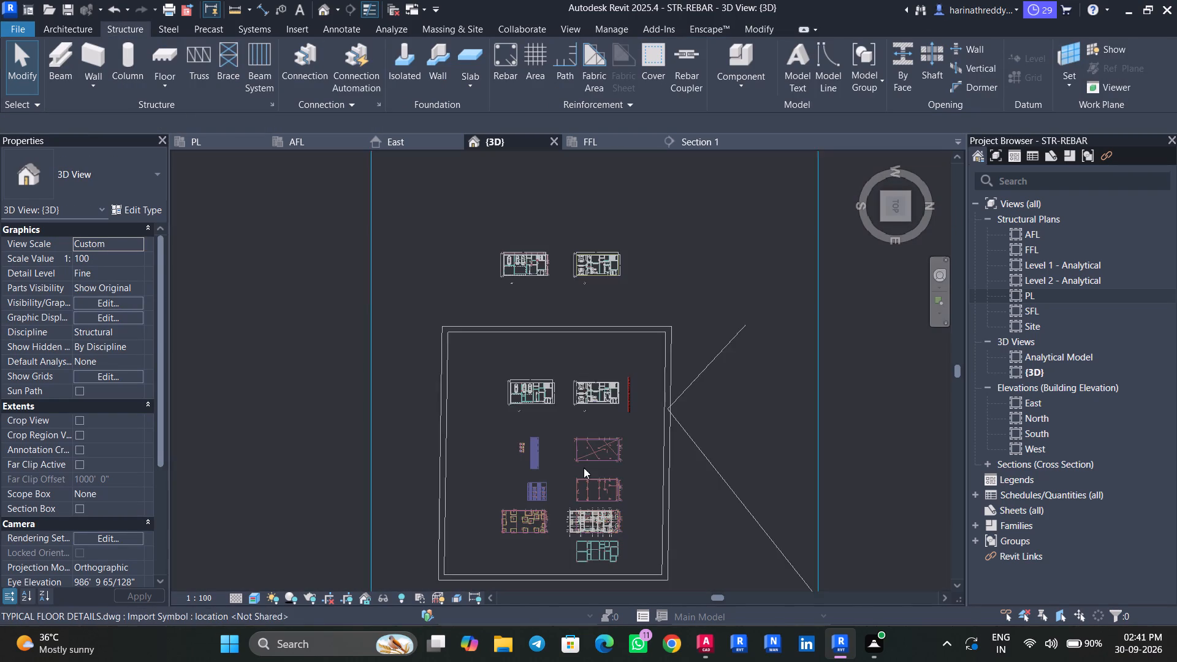
pyautogui.moveTo(594, 466); pyautogui.dragTo(540, 280, button='middle')
pyautogui.scroll(8, 550, 322)
pyautogui.scroll(-1, 501, 356)
pyautogui.scroll(13, 501, 356)
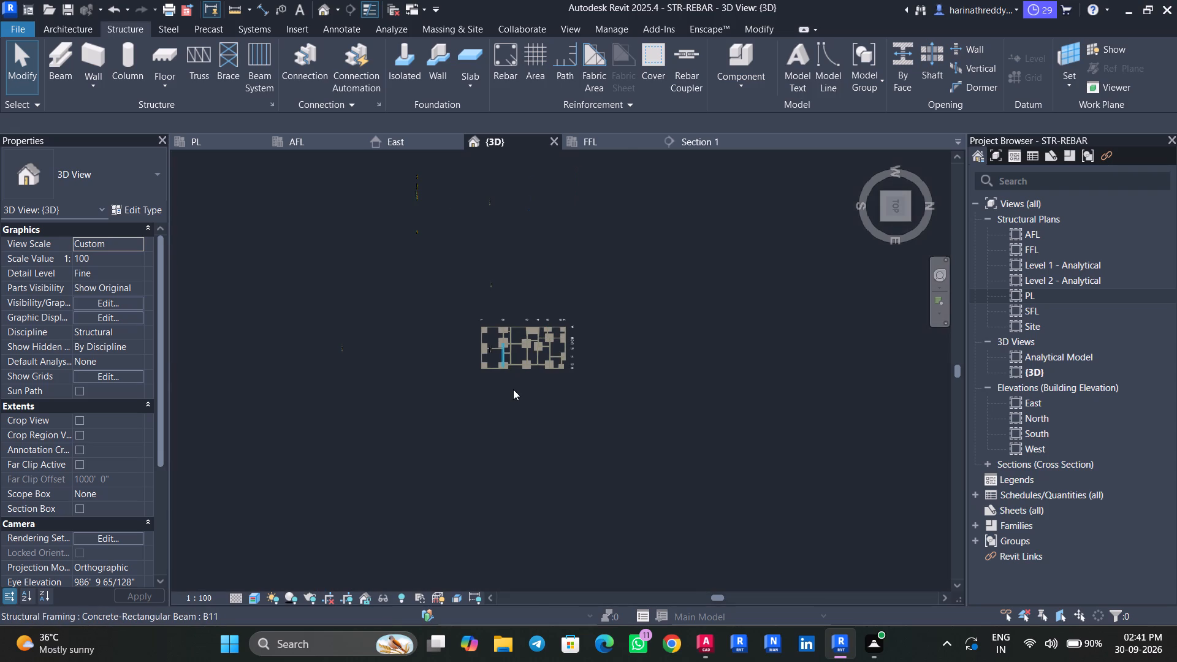
pyautogui.scroll(7, 513, 389)
pyautogui.scroll(-2, 479, 364)
pyautogui.moveTo(482, 353); pyautogui.dragTo(520, 479, button='middle')
pyautogui.scroll(-4, 525, 449)
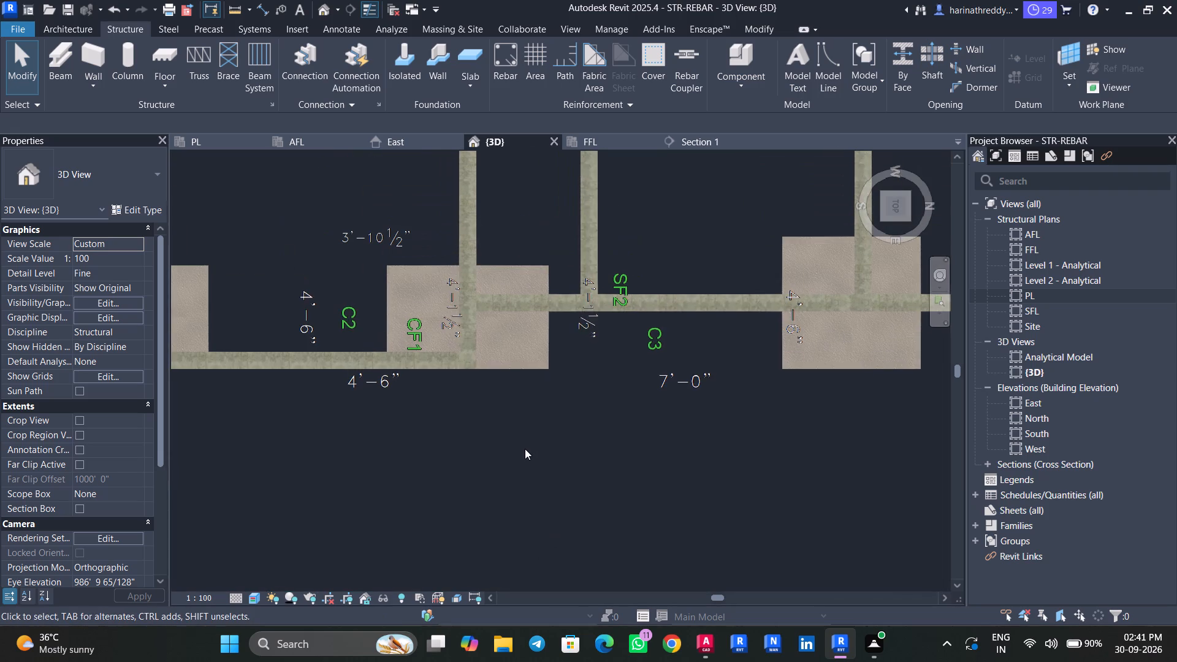
pyautogui.scroll(-4, 525, 449)
pyautogui.moveTo(704, 464); pyautogui.dragTo(636, 481, button='middle')
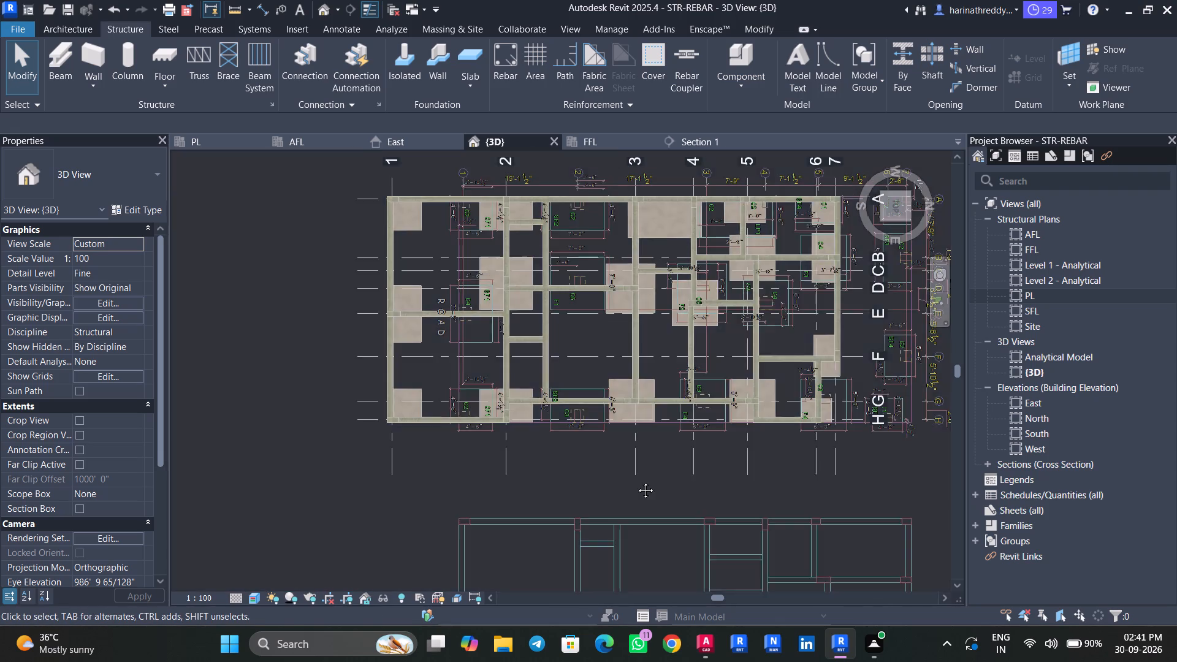
# Inspect the column bases and footings above the imported plan from an angled 3D viewpoint.
pyautogui.keyDown('shift'); pyautogui.moveTo(625, 503); pyautogui.dragTo(655, 319, button='middle'); pyautogui.keyUp('shift')
pyautogui.moveTo(649, 327); pyautogui.dragTo(417, 518, button='middle')
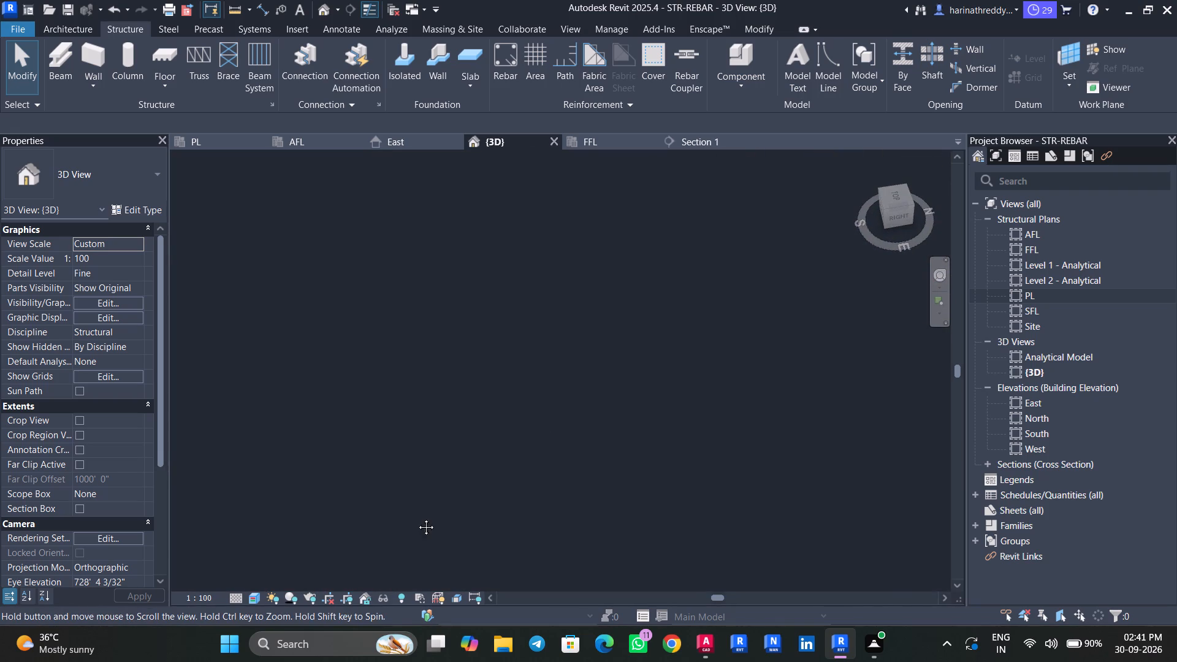
pyautogui.moveTo(417, 518); pyautogui.dragTo(414, 519, button='middle')
pyautogui.moveTo(598, 400); pyautogui.dragTo(347, 537, button='middle')
pyautogui.moveTo(598, 403); pyautogui.dragTo(362, 489, button='middle')
pyautogui.scroll(-5, 459, 439)
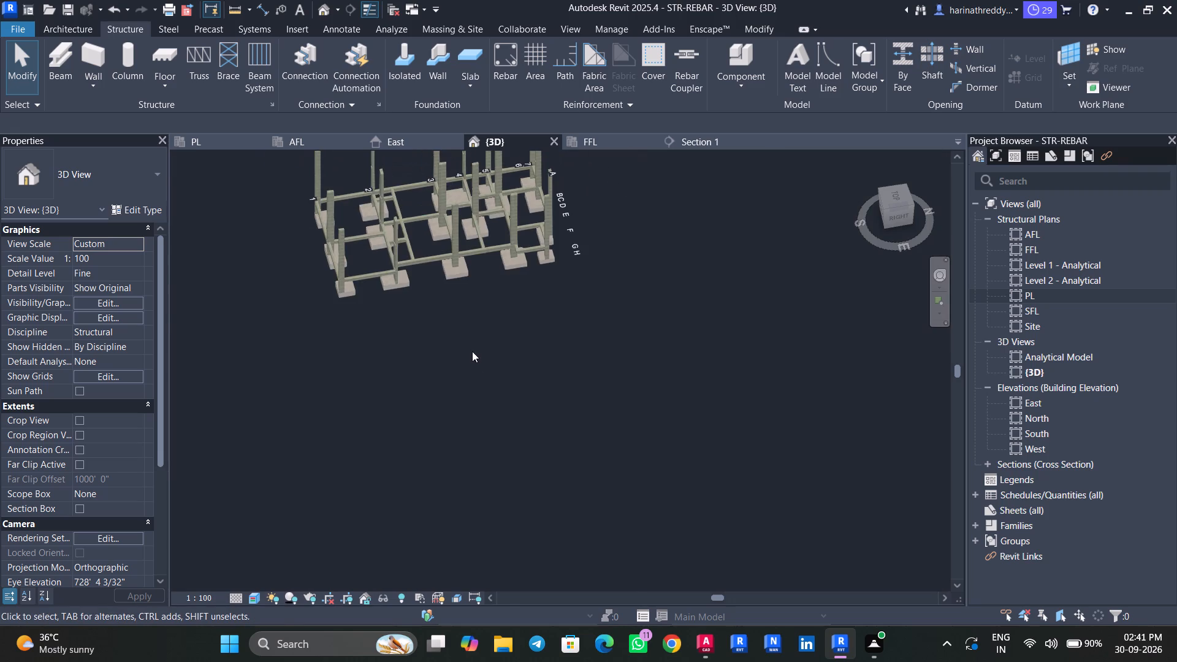
pyautogui.keyDown('shift'); pyautogui.moveTo(502, 386); pyautogui.dragTo(576, 251, button='middle'); pyautogui.keyUp('shift')
pyautogui.moveTo(576, 249); pyautogui.dragTo(487, 580, button='middle')
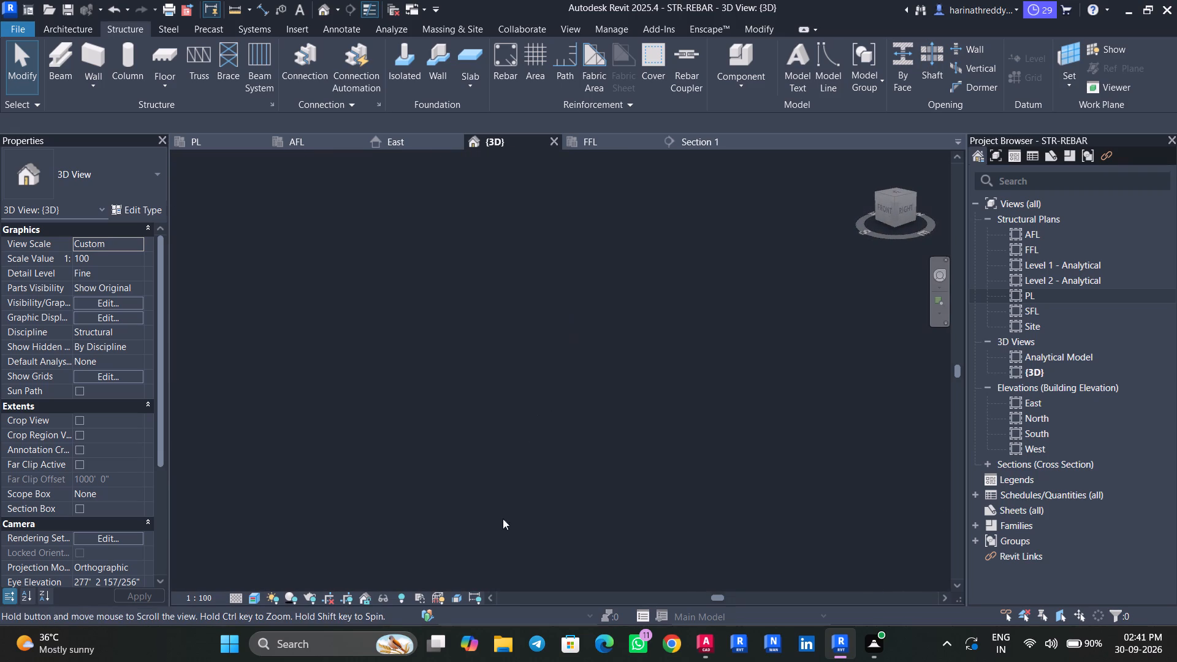
pyautogui.scroll(-2, 529, 418)
pyautogui.scroll(1, 529, 418)
pyautogui.scroll(-13, 529, 418)
pyautogui.scroll(11, 593, 366)
pyautogui.scroll(-1, 590, 328)
pyautogui.scroll(2, 590, 325)
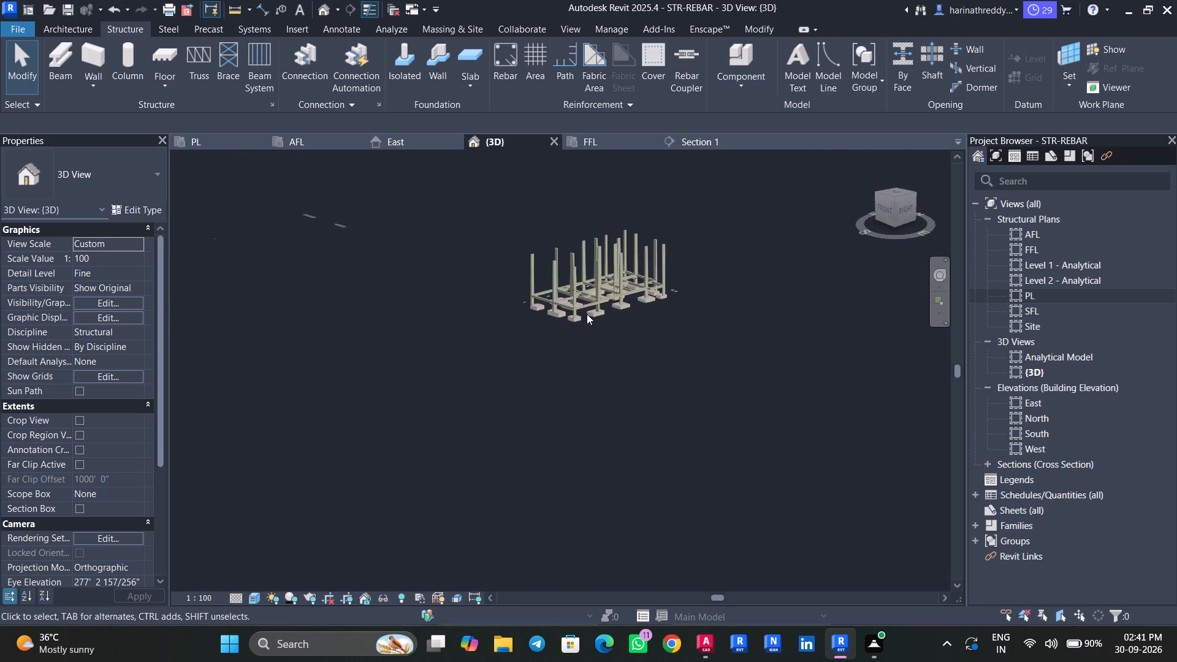
pyautogui.scroll(13, 587, 314)
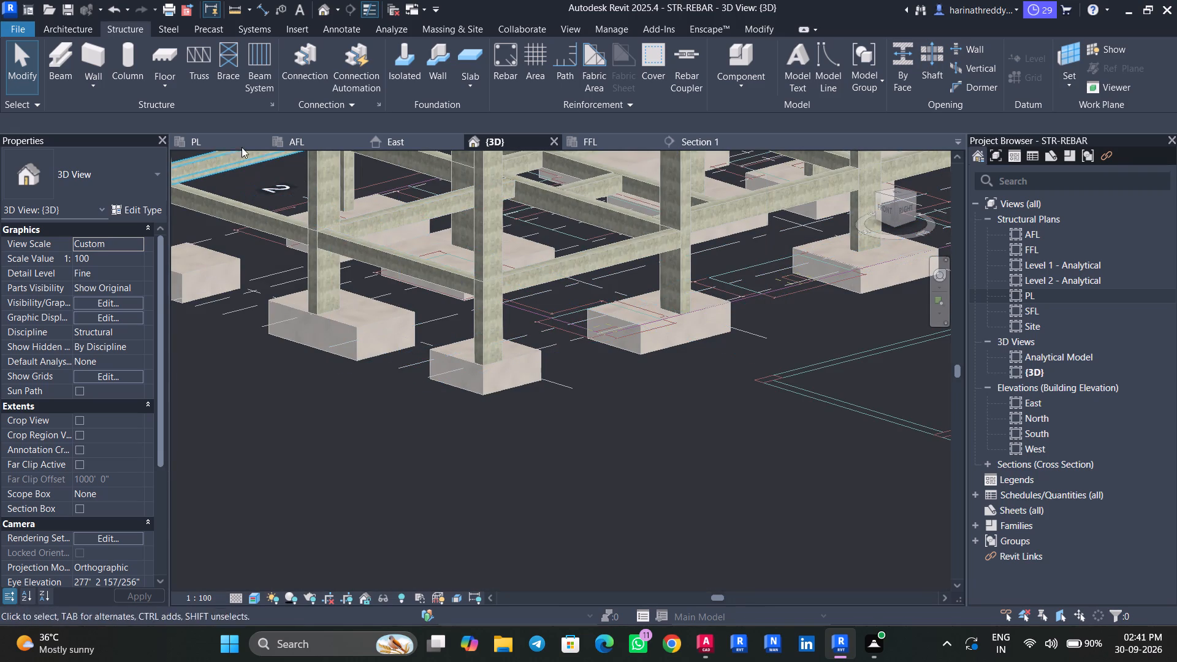
# In the AFL plan, place a CF2 structural column with an unconnected height of 3' 3" over the C1 pedestal outline in footing CF2.
pyautogui.click(289, 140)
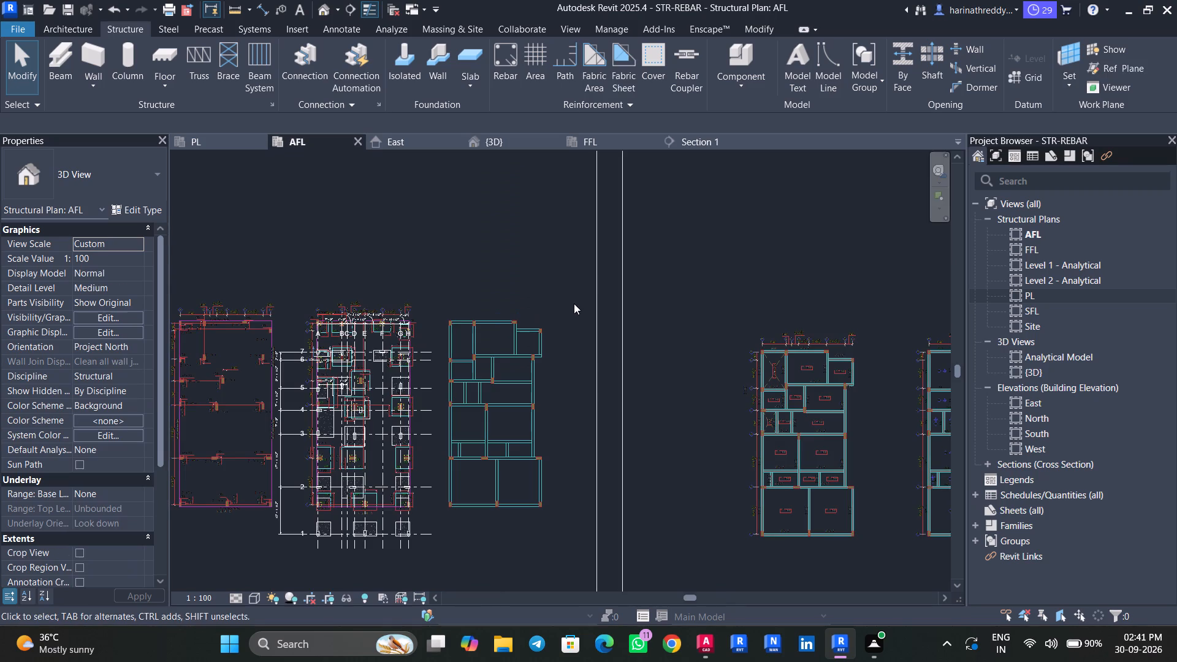
pyautogui.scroll(14, 343, 328)
pyautogui.scroll(-2, 317, 320)
pyautogui.scroll(12, 318, 319)
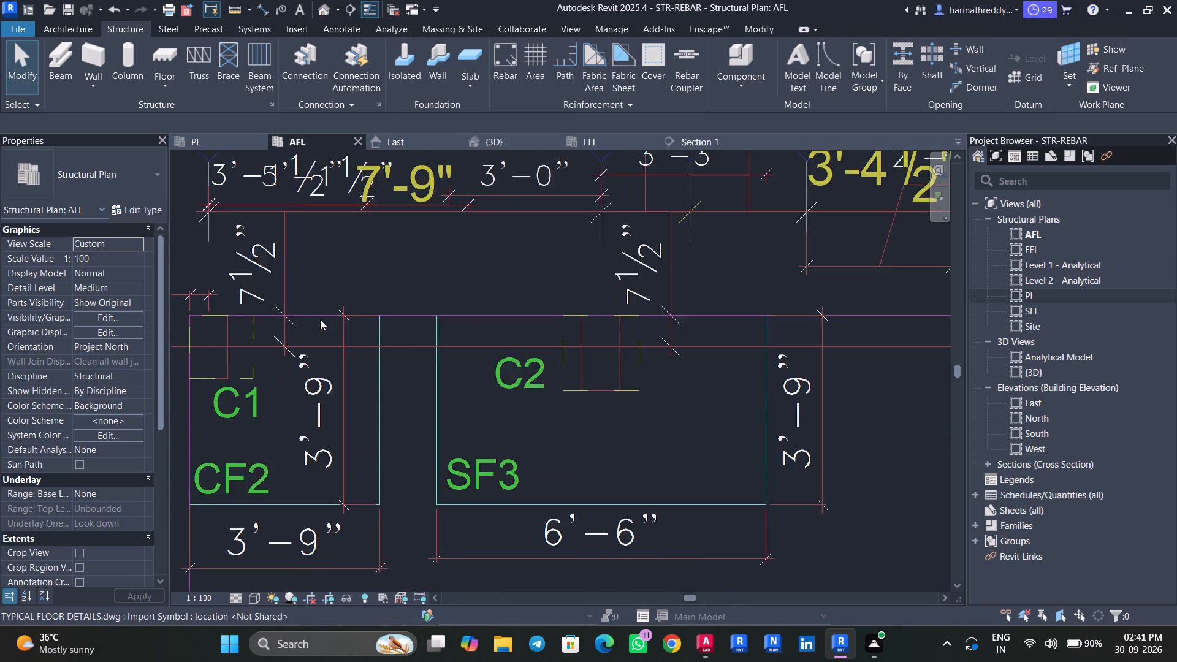
pyautogui.moveTo(290, 218); pyautogui.dragTo(508, 172, button='middle')
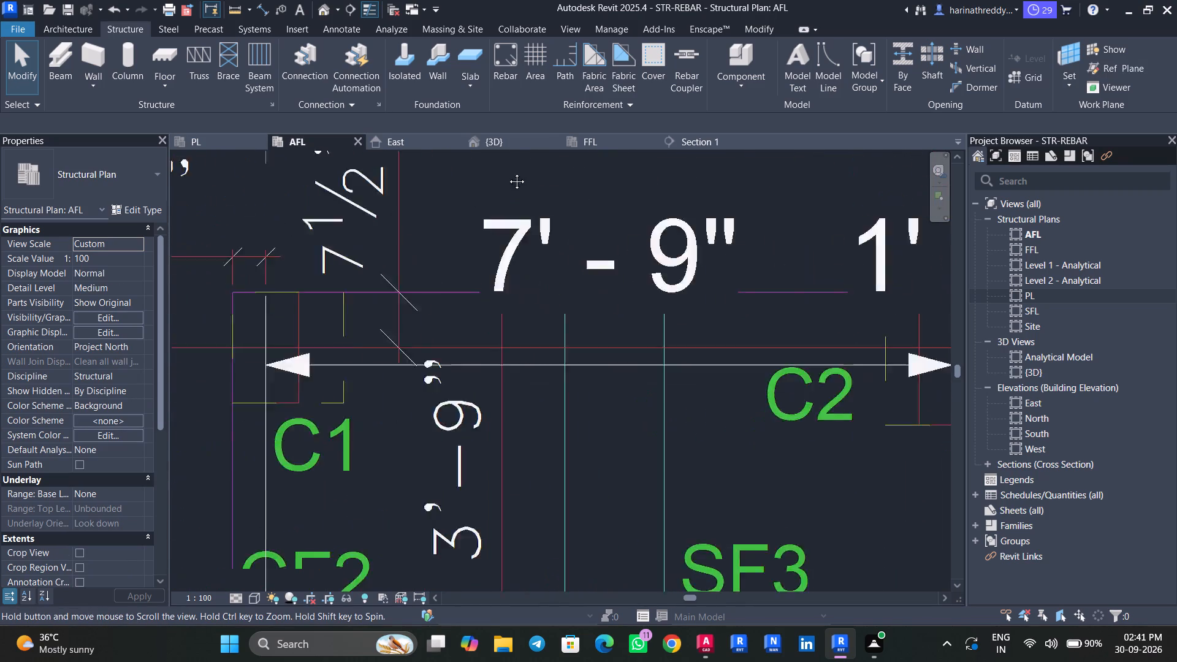
pyautogui.moveTo(508, 172); pyautogui.dragTo(566, 133, button='middle')
pyautogui.scroll(4, 398, 311)
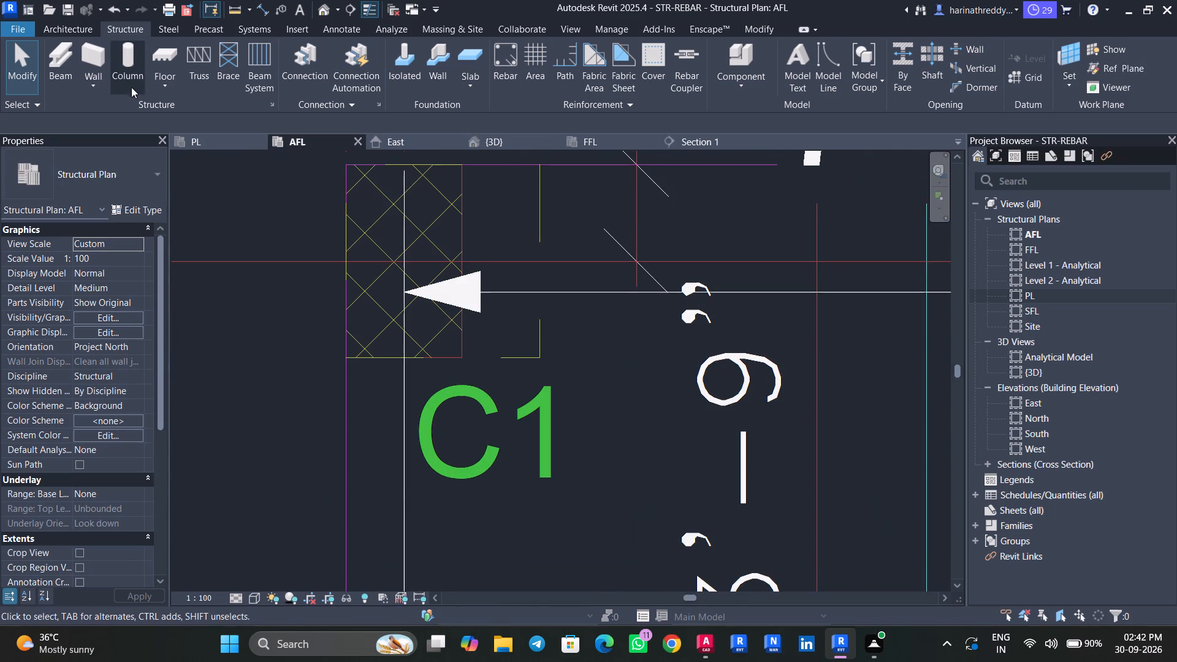
pyautogui.click(134, 78)
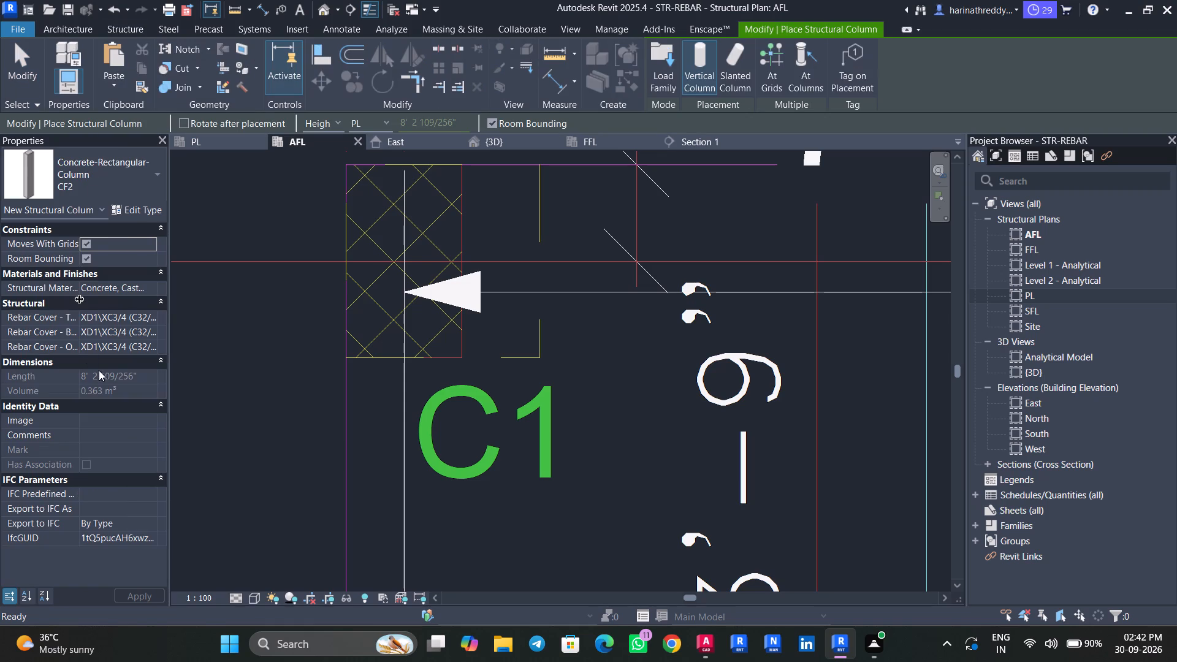
pyautogui.scroll(-6, 277, 379)
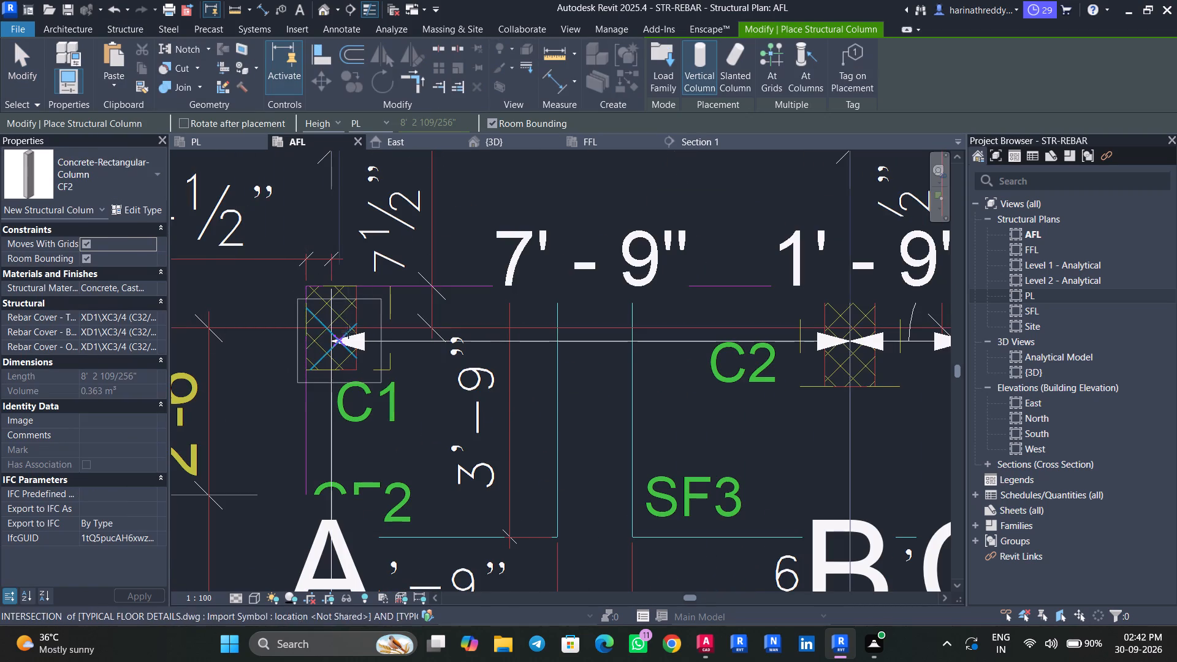
pyautogui.scroll(6, 349, 332)
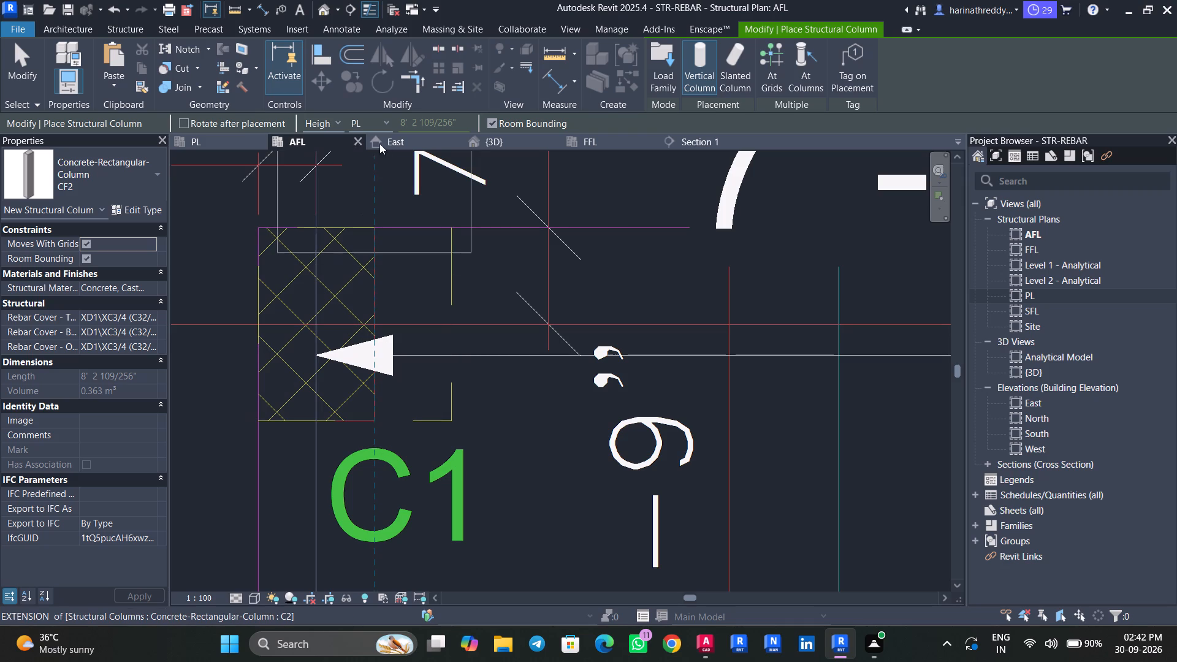
pyautogui.click(367, 123)
pyautogui.click(381, 191)
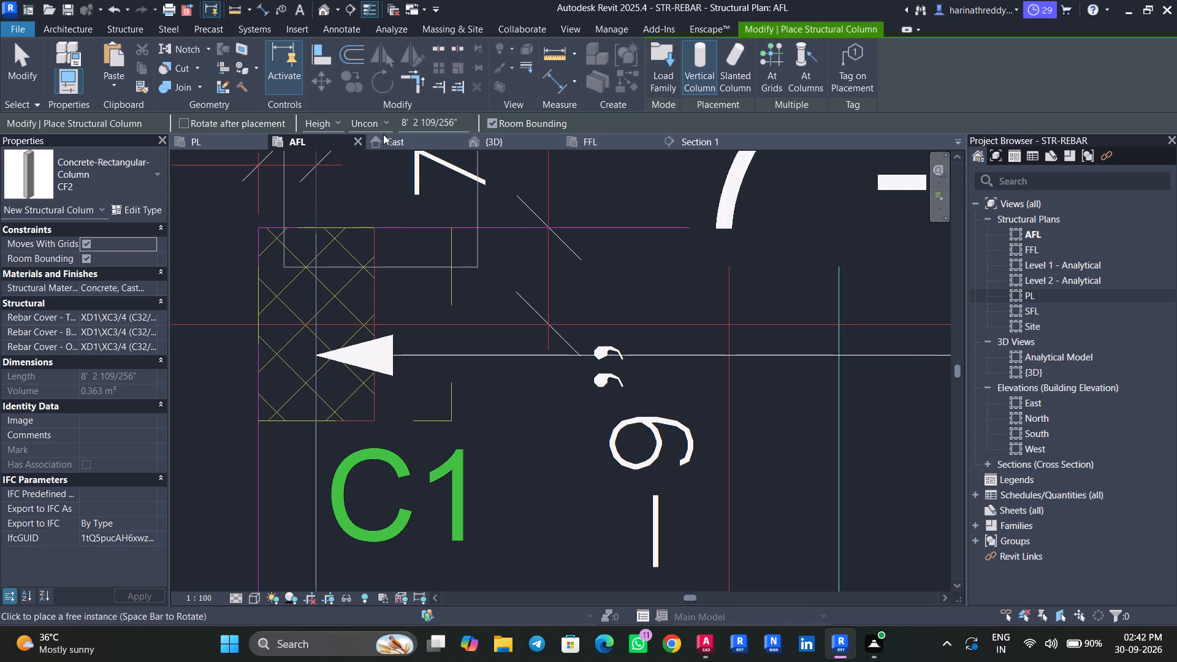
pyautogui.click(465, 119)
pyautogui.moveTo(465, 119); pyautogui.dragTo(383, 124)
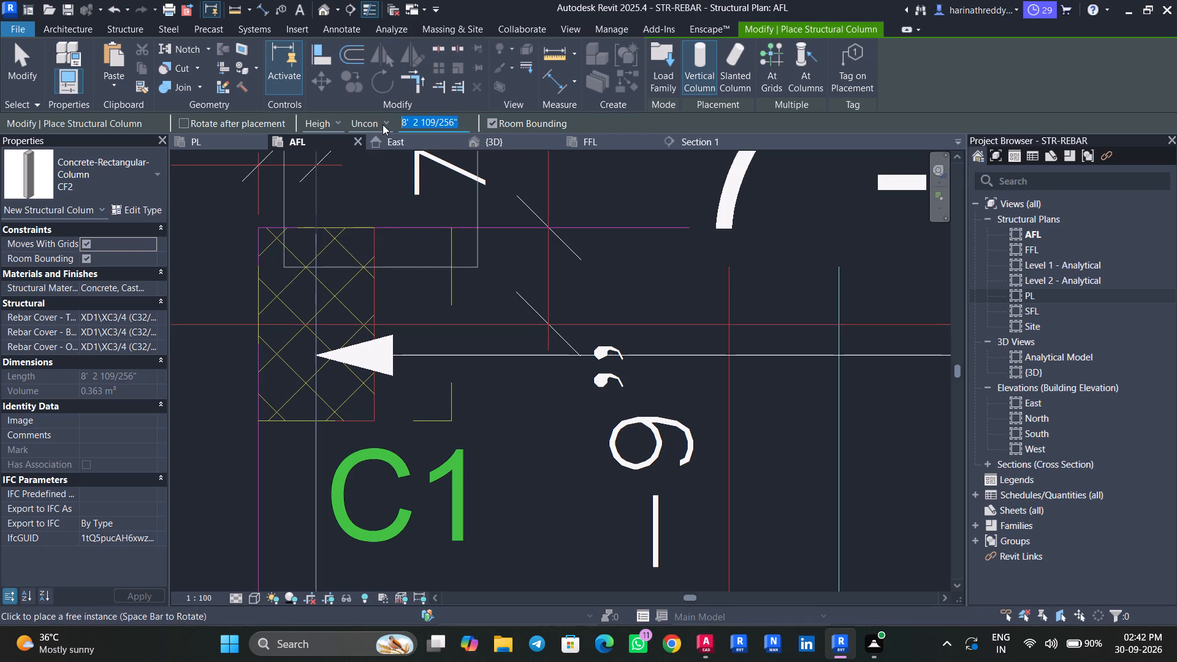
pyautogui.write("3'")
pyautogui.write('3"')
pyautogui.press('Return')
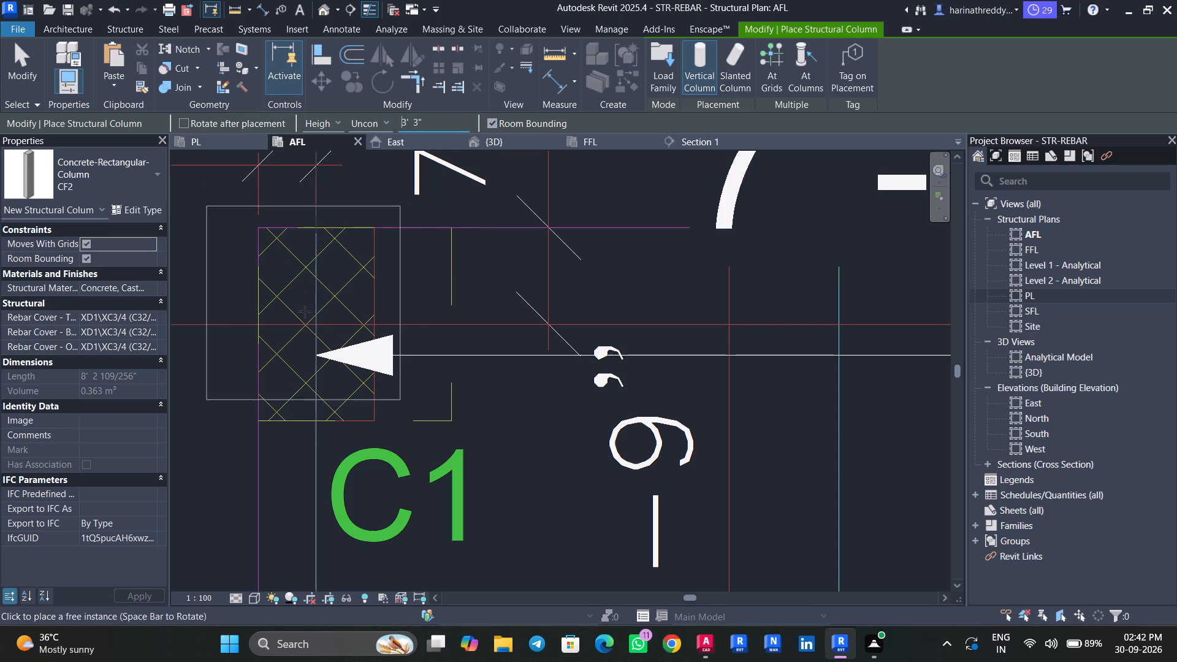
pyautogui.press('space')
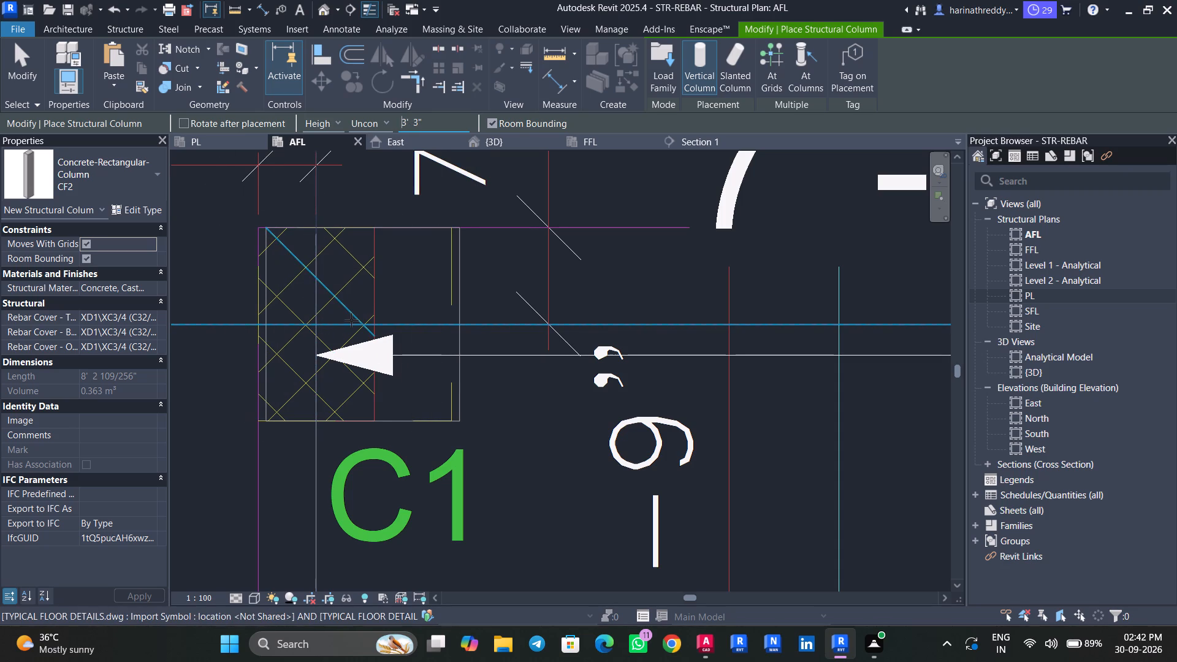
pyautogui.click(347, 319)
pyautogui.press('Escape')
pyautogui.press('Escape')
pyautogui.press('Escape')
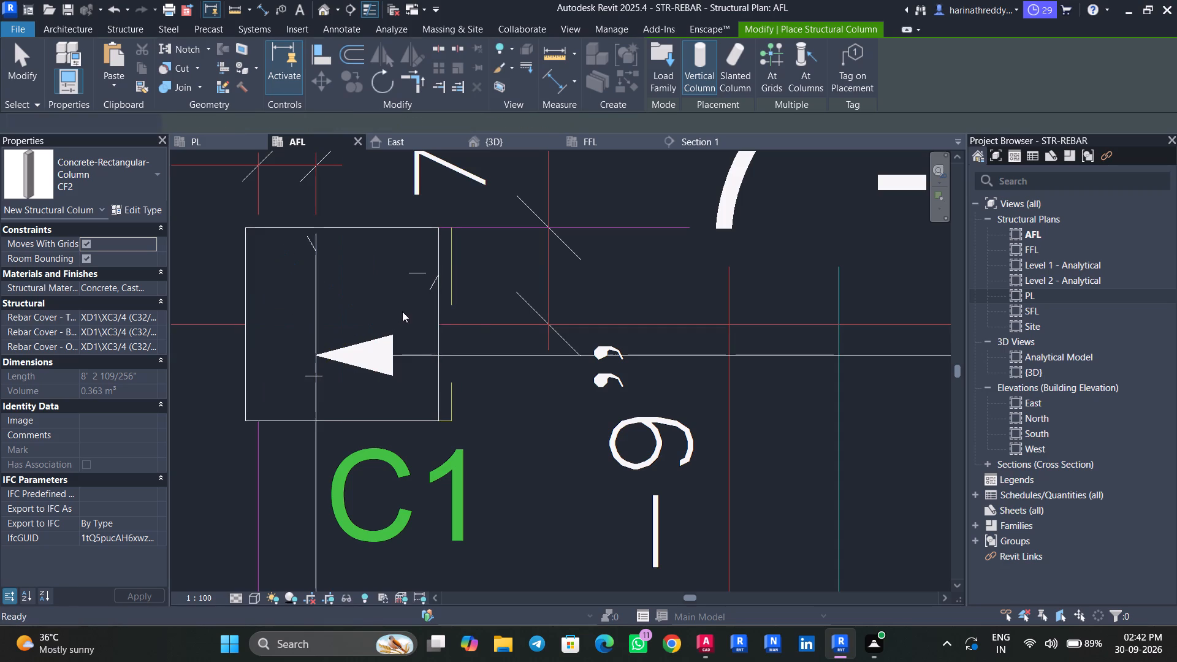
pyautogui.press('Escape')
# Align the CF2 column's edge with the matching edge line of the pedestal outline around C1.
pyautogui.write('AL')
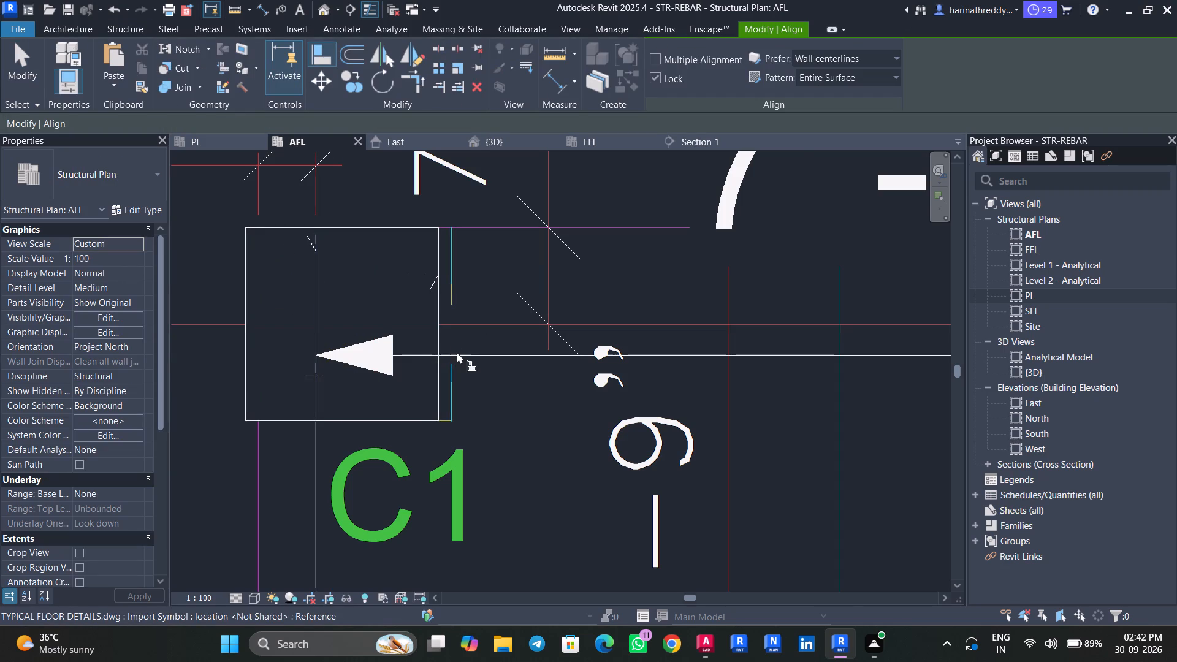
pyautogui.scroll(5, 387, 249)
pyautogui.click(519, 280)
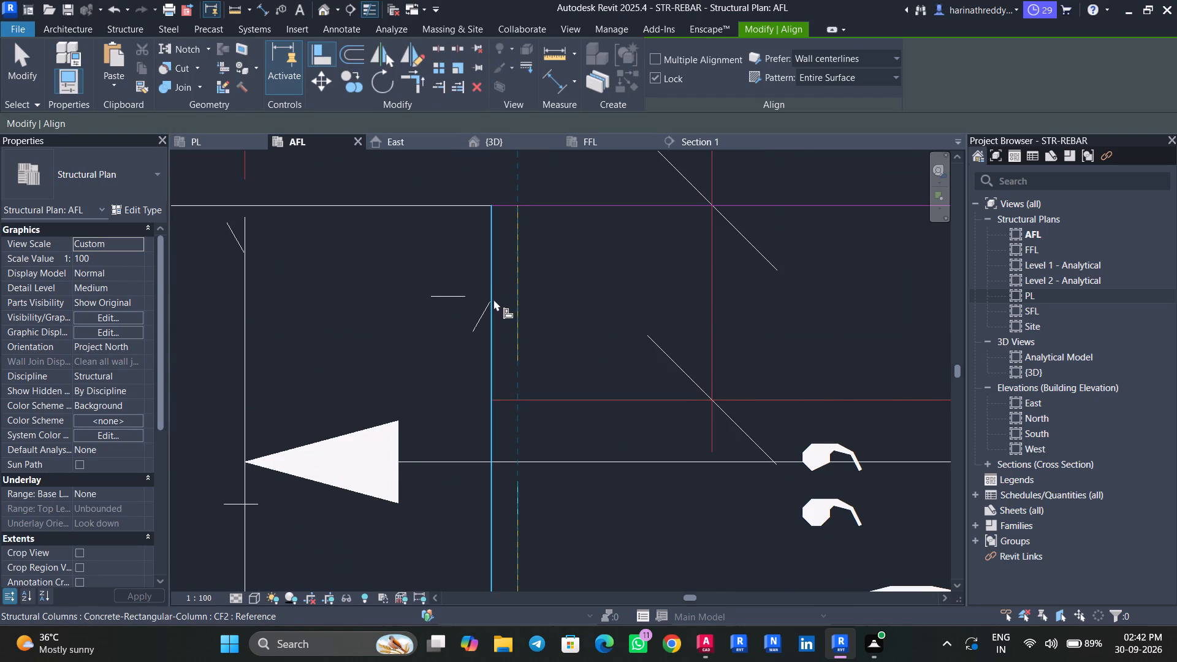
pyautogui.click(493, 299)
pyautogui.press('Escape')
pyautogui.press('Escape')
pyautogui.scroll(-2, 492, 307)
# Toggle the alignment lock on the CF2 column's newly aligned edge and recheck the column.
pyautogui.click(510, 314)
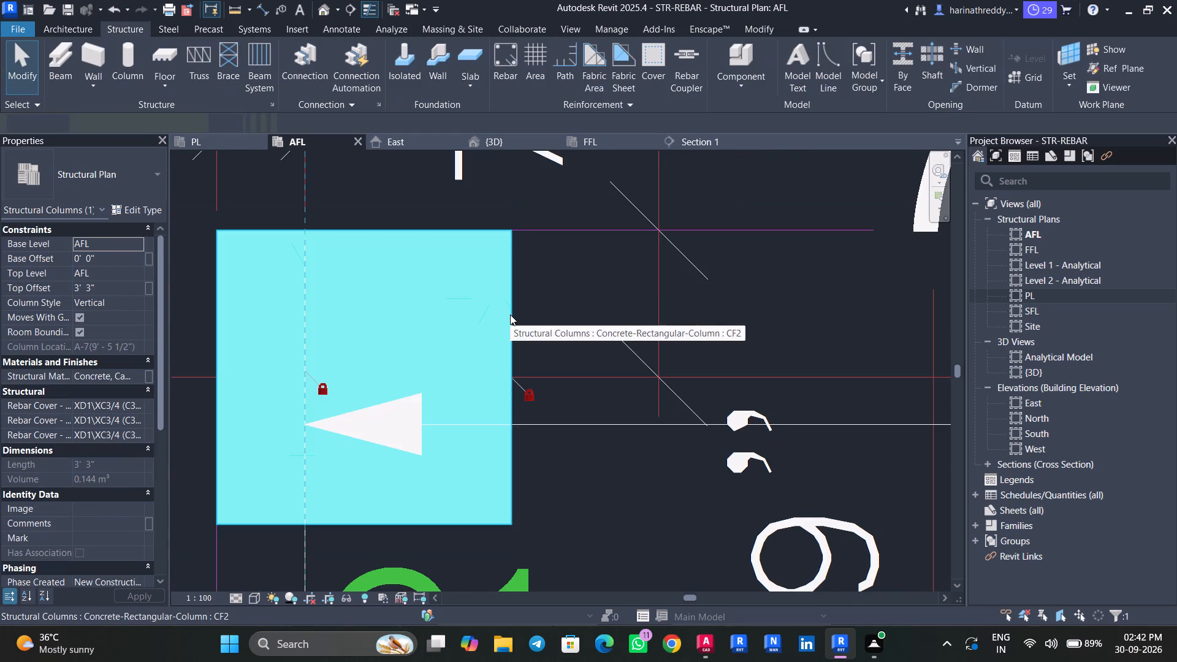
pyautogui.click(531, 389)
pyautogui.press('Escape')
pyautogui.press('Escape')
pyautogui.press('Escape')
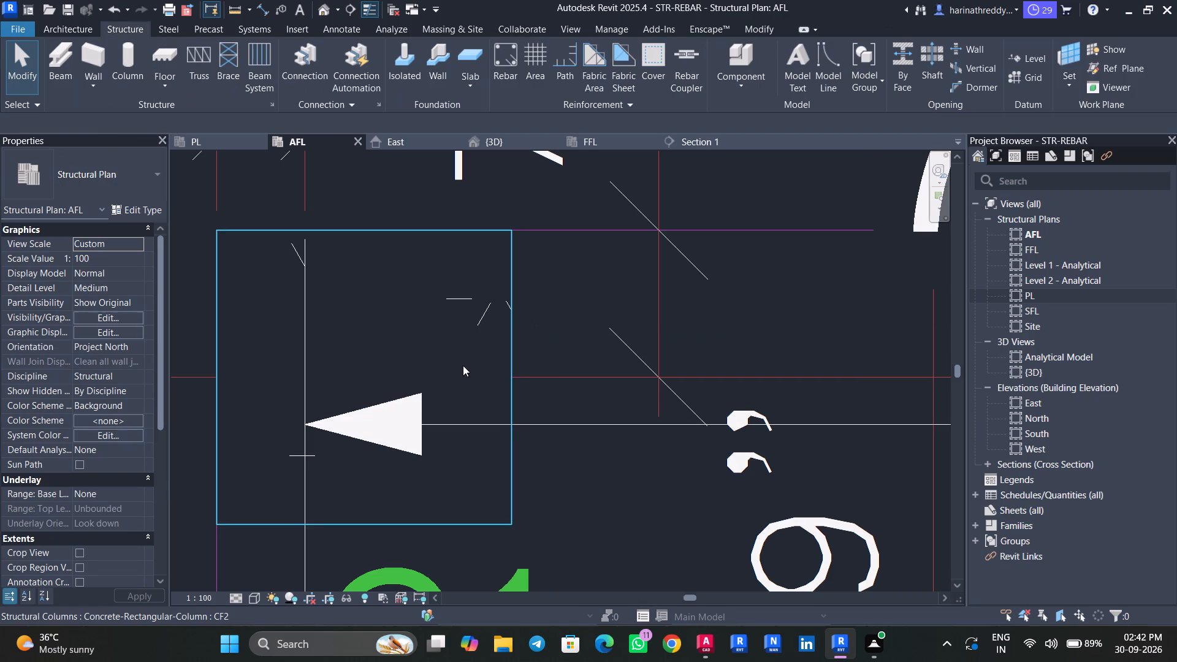
pyautogui.click(514, 361)
pyautogui.press('Escape')
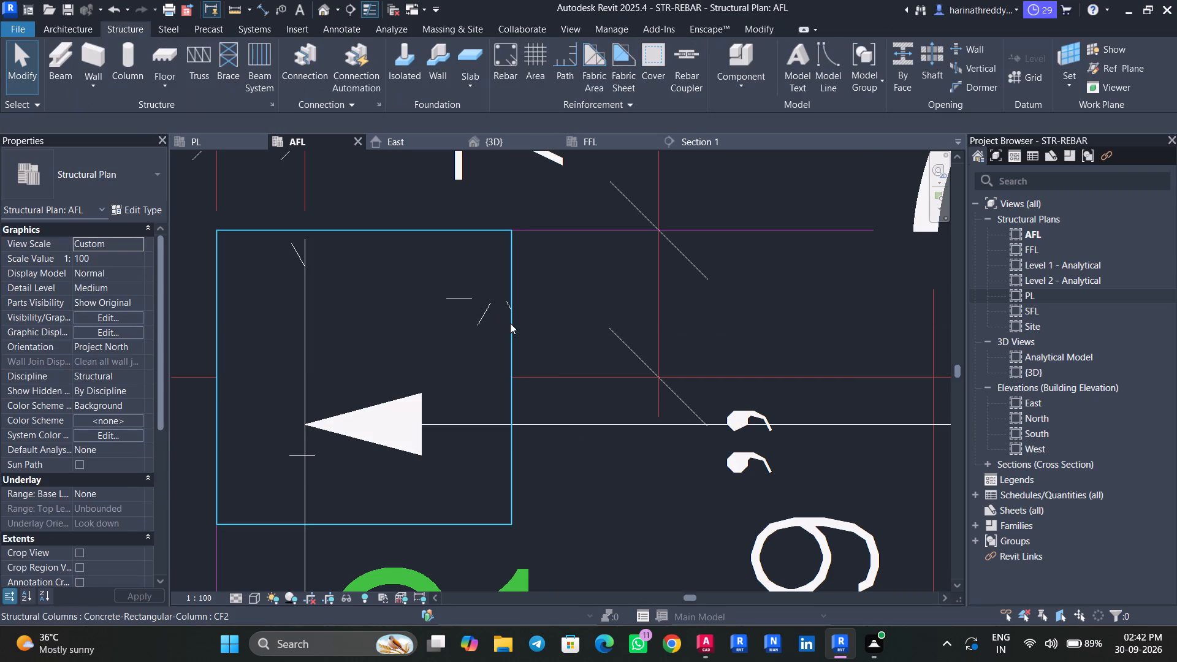
pyautogui.click(511, 323)
pyautogui.scroll(-6, 427, 363)
pyautogui.press('Escape')
pyautogui.press('Escape')
pyautogui.click(420, 351)
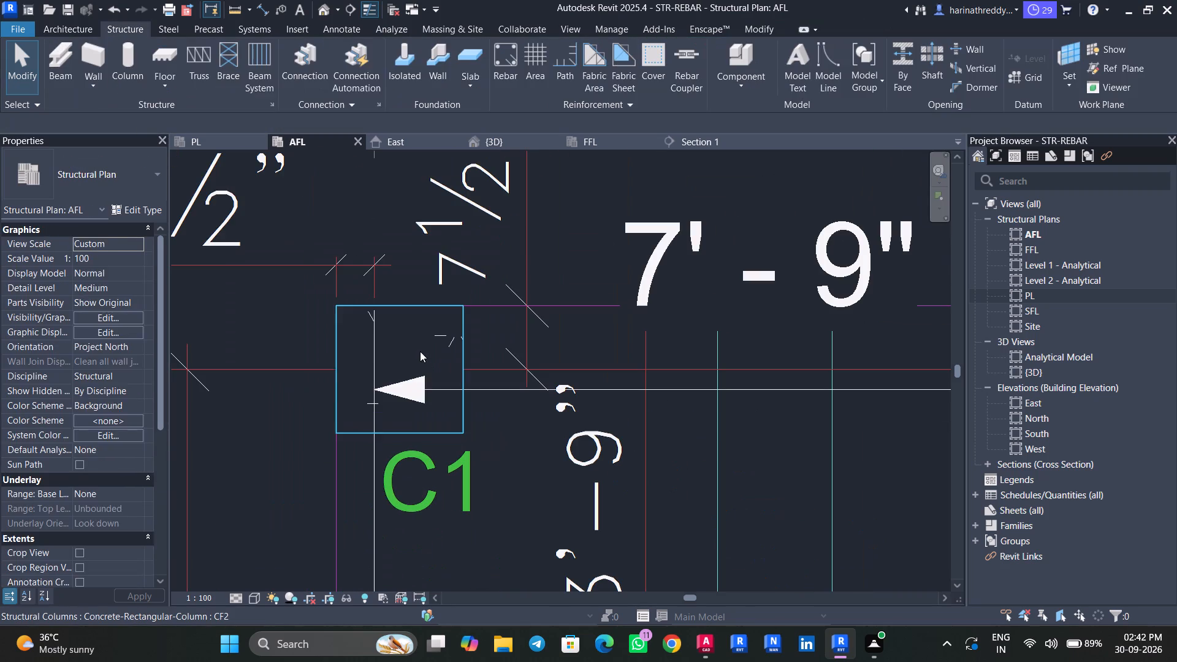
# Inspect the placed CF2 pedestal column against the nearby footings and the imported plan in the 3D view.
pyautogui.press('Escape')
pyautogui.press('Escape')
pyautogui.press('Escape')
pyautogui.press('Escape')
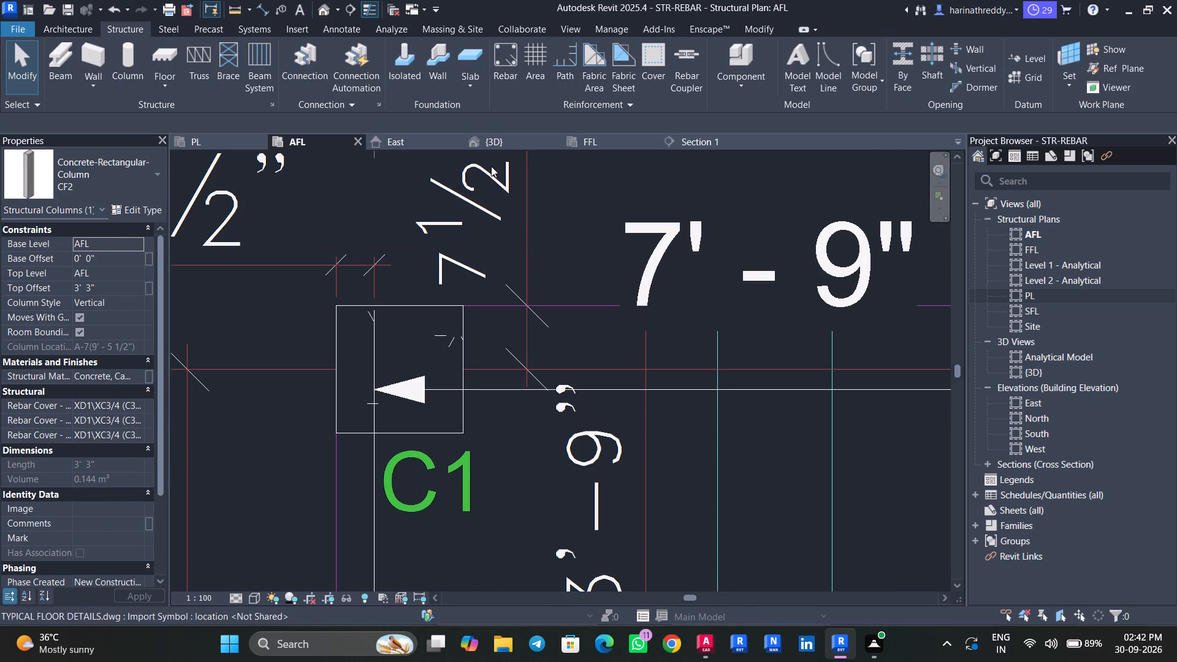
pyautogui.click(500, 146)
pyautogui.scroll(-2, 575, 465)
pyautogui.scroll(1, 575, 465)
pyautogui.scroll(-1, 575, 465)
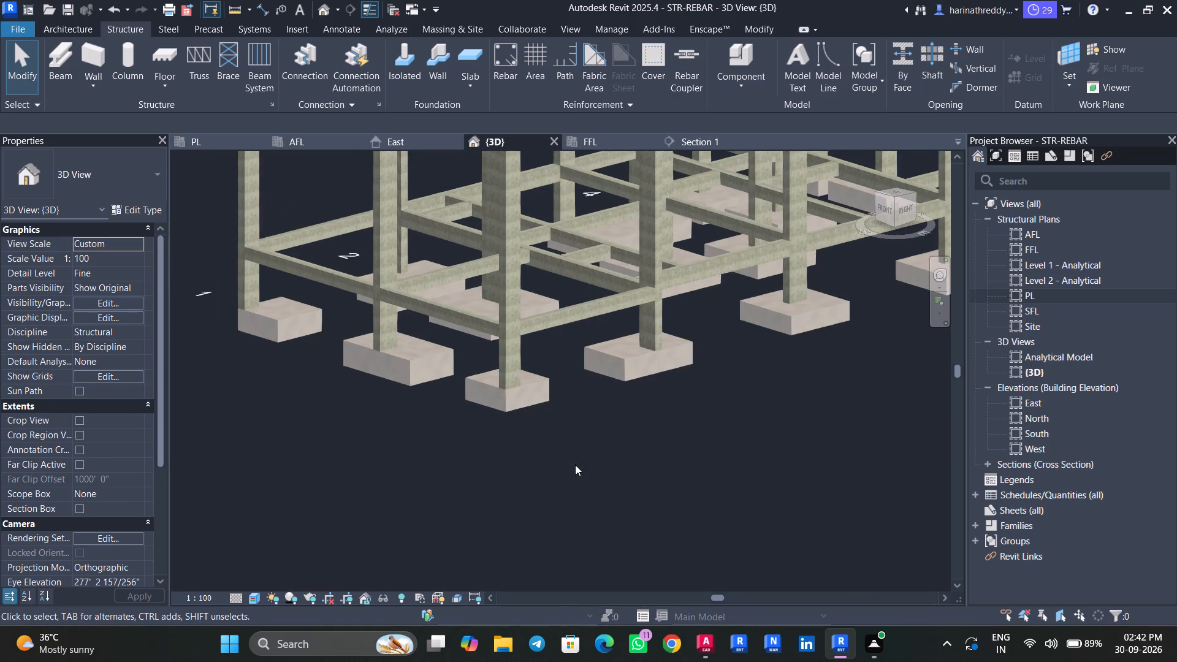
pyautogui.keyDown('shift'); pyautogui.moveTo(618, 495); pyautogui.dragTo(580, 494, button='middle'); pyautogui.keyUp('shift')
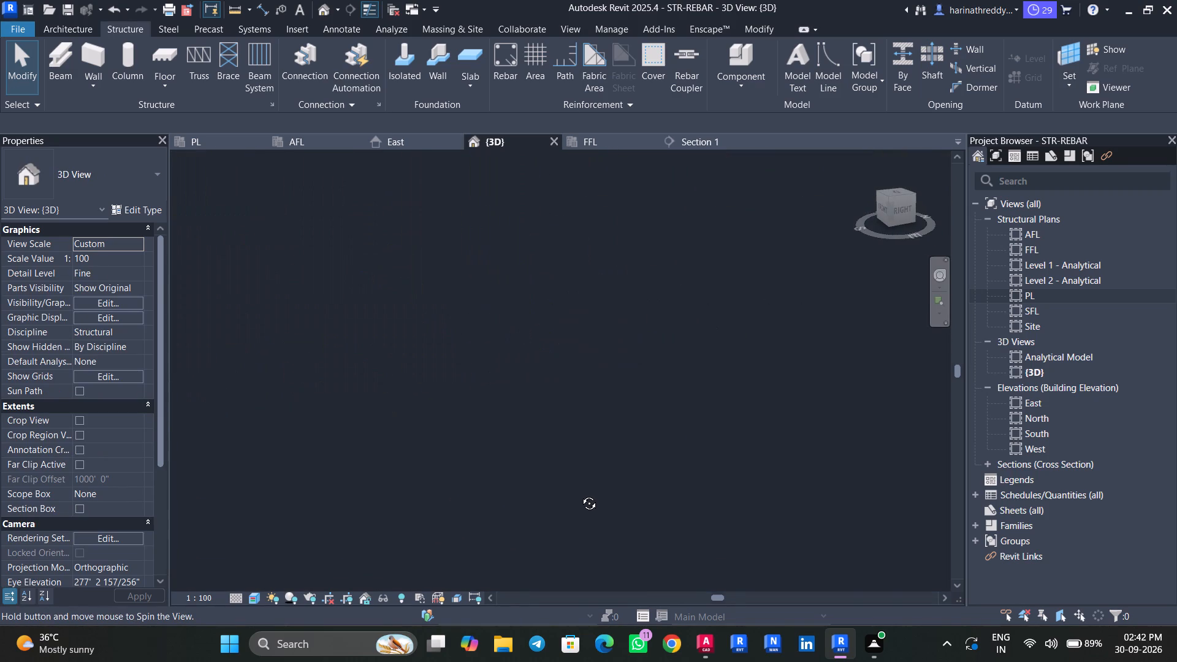
pyautogui.keyDown('shift'); pyautogui.moveTo(580, 494); pyautogui.dragTo(600, 490, button='middle'); pyautogui.keyUp('shift')
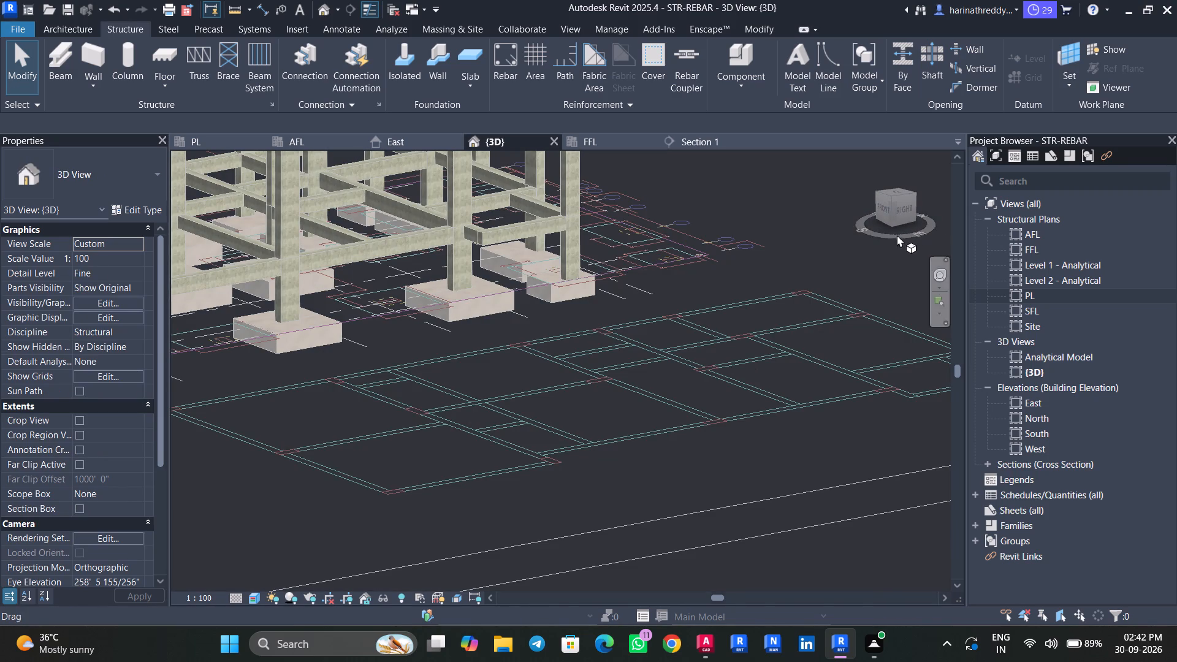
pyautogui.click(915, 209)
pyautogui.moveTo(404, 322); pyautogui.dragTo(408, 334, button='middle')
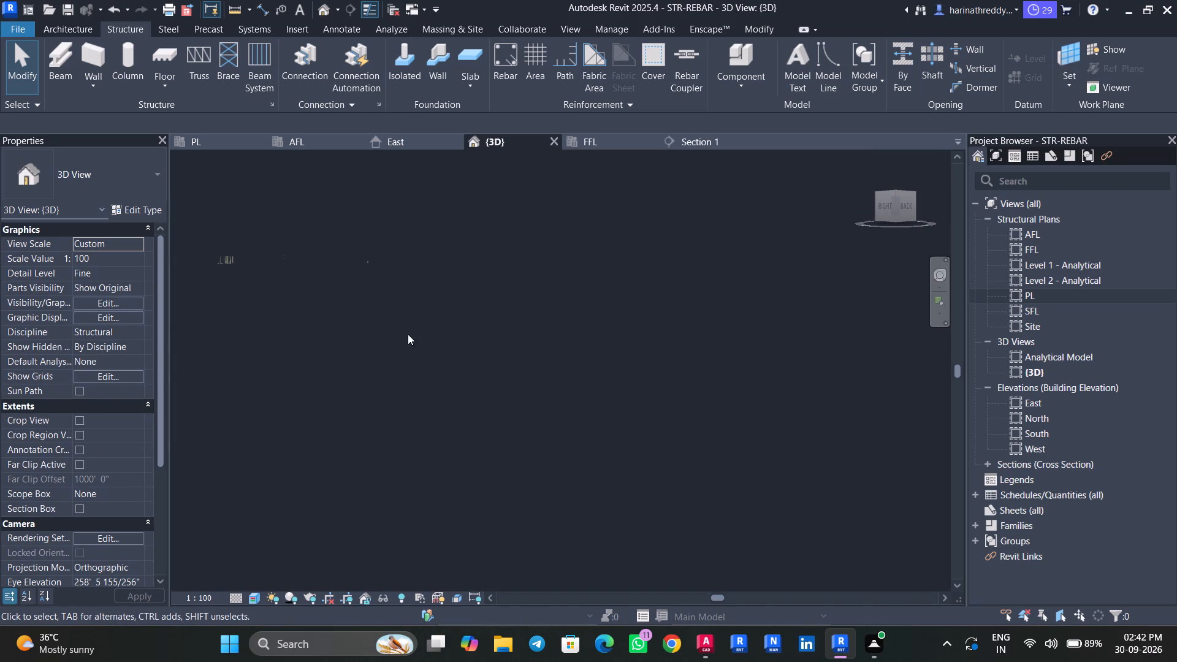
pyautogui.moveTo(408, 334); pyautogui.dragTo(461, 498, button='middle')
pyautogui.scroll(11, 479, 520)
pyautogui.moveTo(584, 526); pyautogui.dragTo(457, 294, button='middle')
pyautogui.keyDown('shift'); pyautogui.moveTo(459, 318); pyautogui.dragTo(465, 348, button='middle'); pyautogui.keyUp('shift')
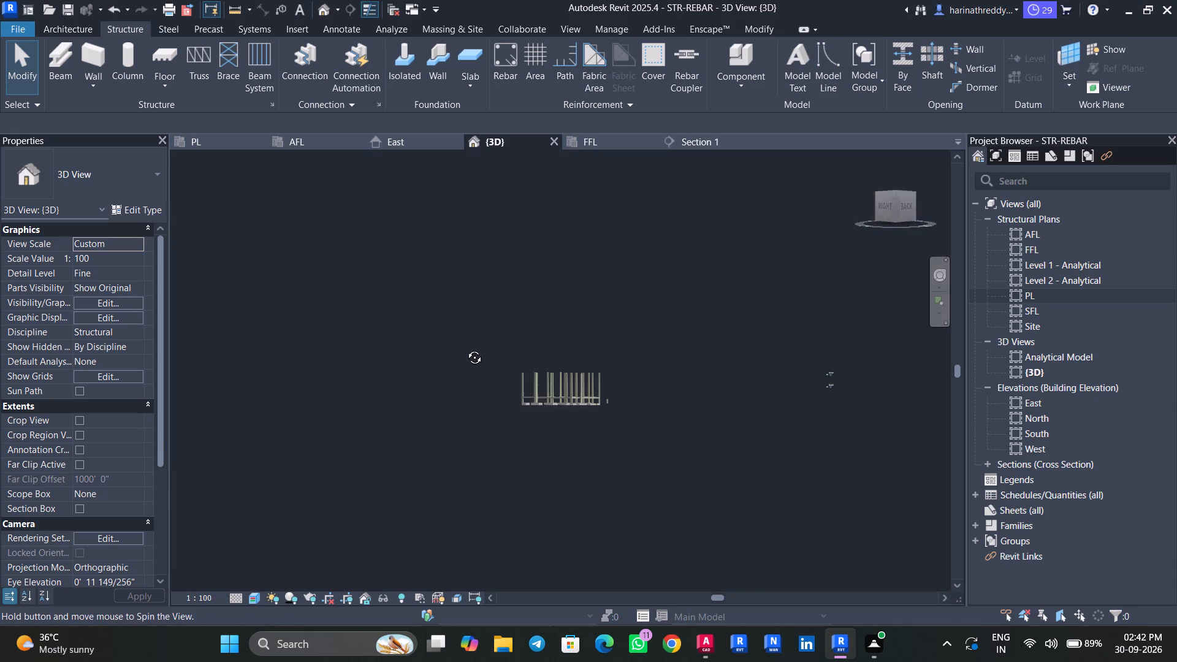
pyautogui.keyDown('shift'); pyautogui.moveTo(465, 348); pyautogui.dragTo(478, 428, button='middle'); pyautogui.keyUp('shift')
pyautogui.moveTo(488, 427); pyautogui.dragTo(425, 306, button='middle')
pyautogui.scroll(14, 565, 436)
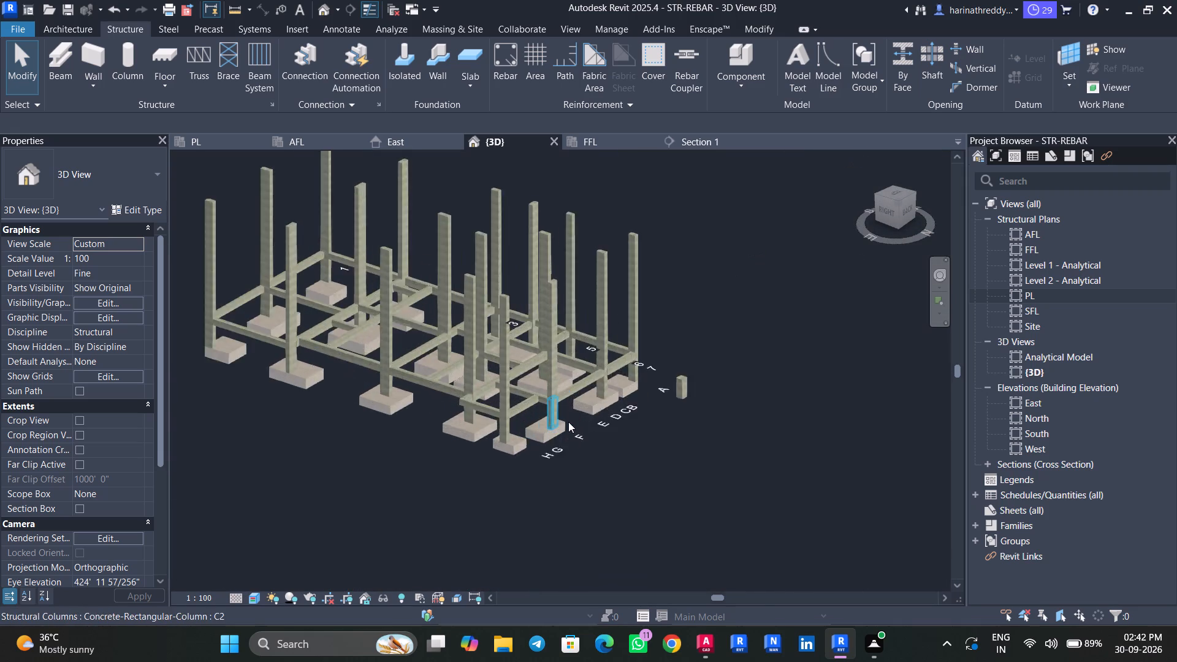
pyautogui.scroll(4, 568, 422)
pyautogui.click(818, 349)
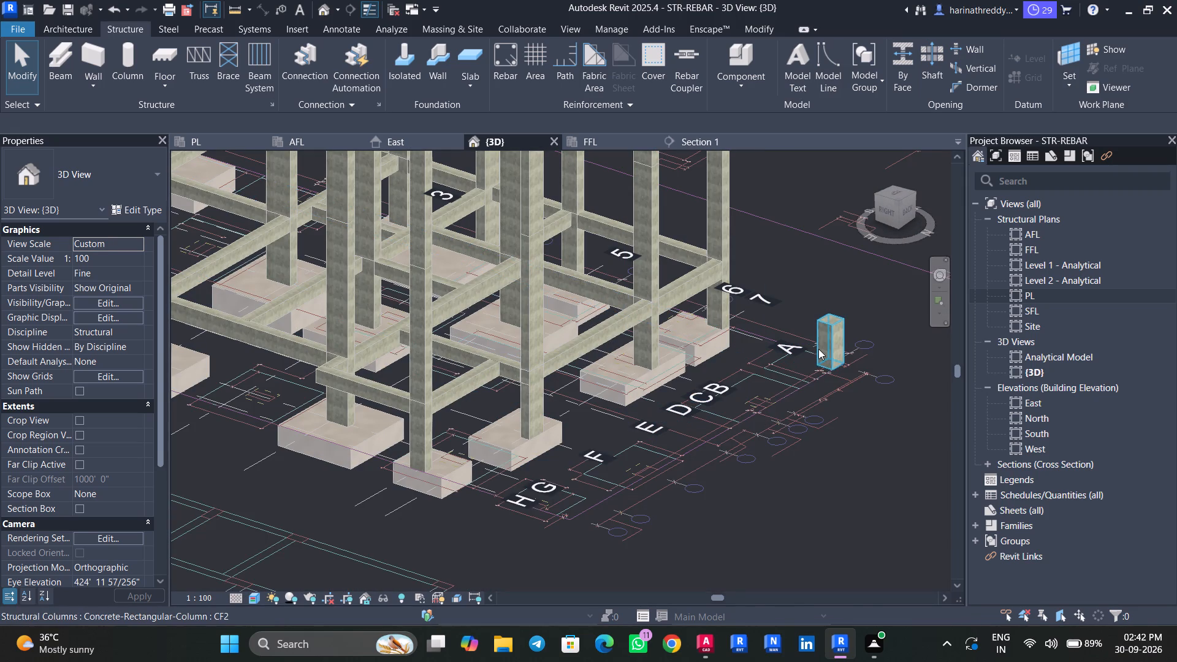
pyautogui.press('Escape')
pyautogui.press('Escape')
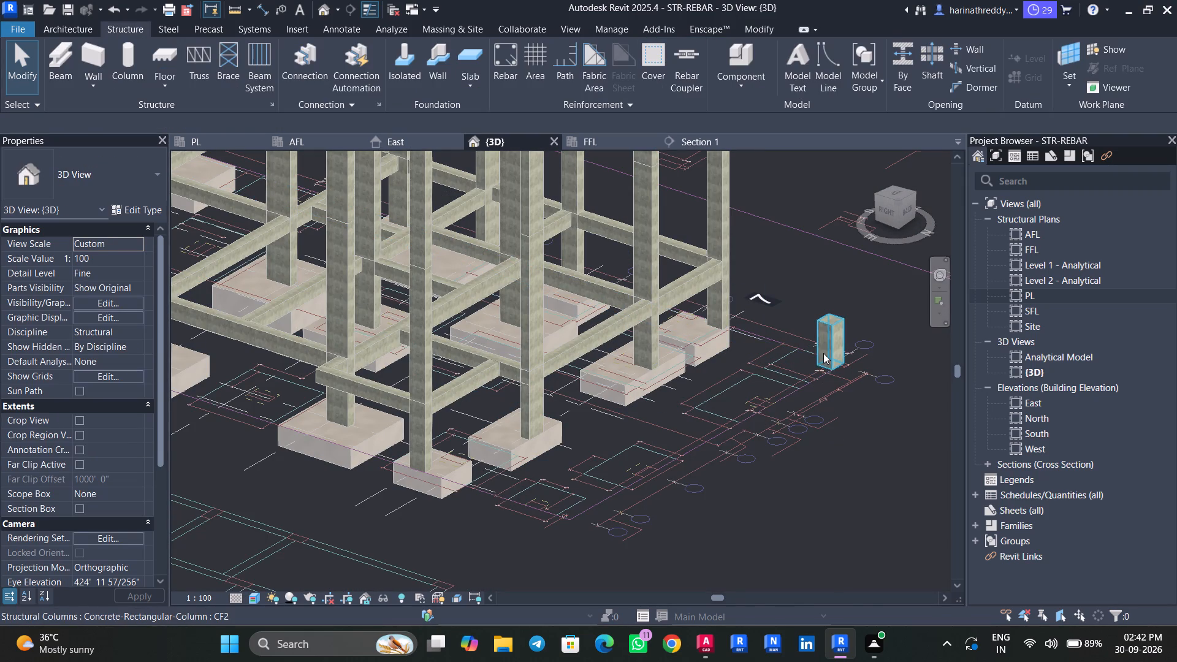
pyautogui.click(823, 353)
pyautogui.press('Escape')
pyautogui.press('Escape')
pyautogui.press('Escape')
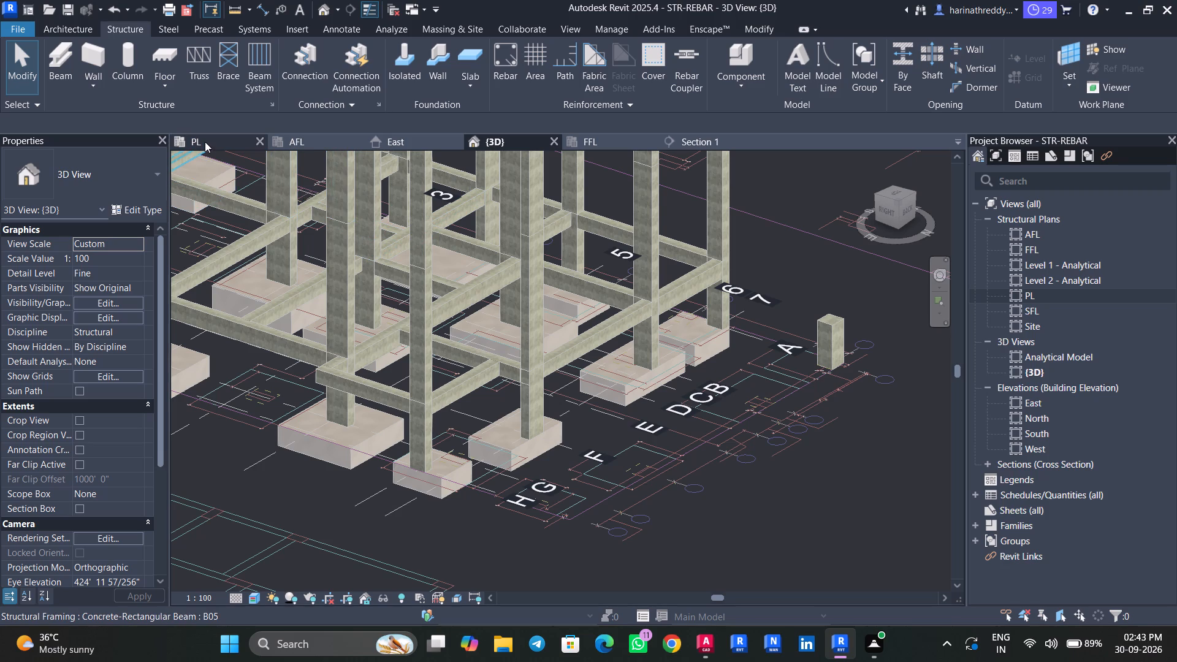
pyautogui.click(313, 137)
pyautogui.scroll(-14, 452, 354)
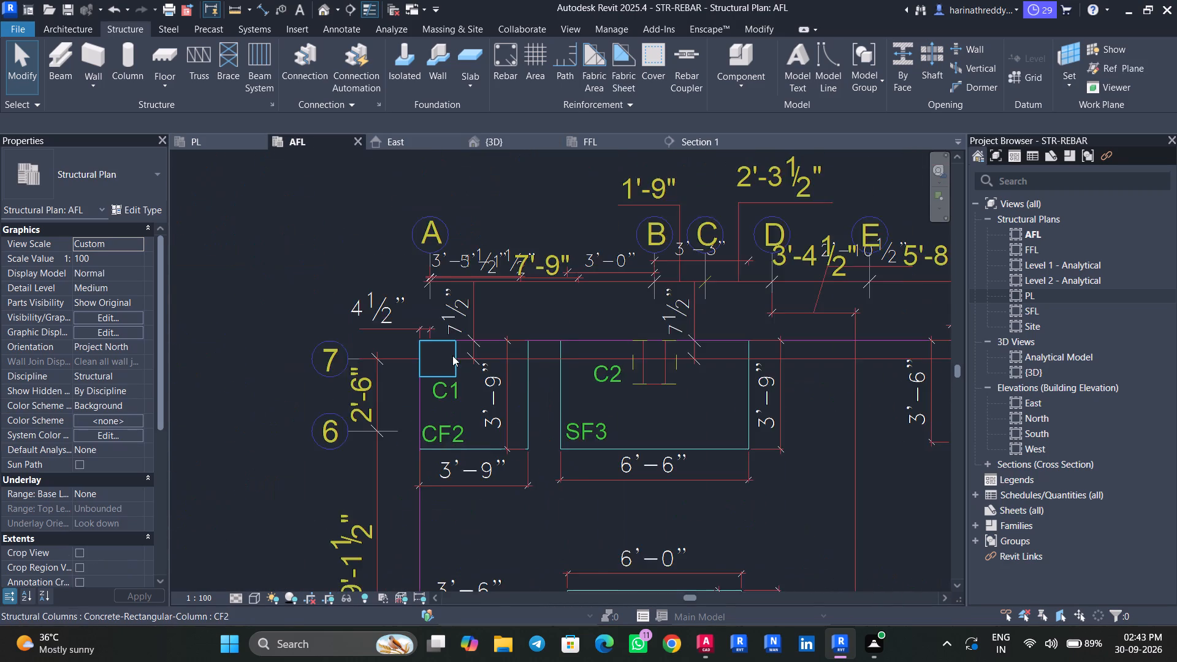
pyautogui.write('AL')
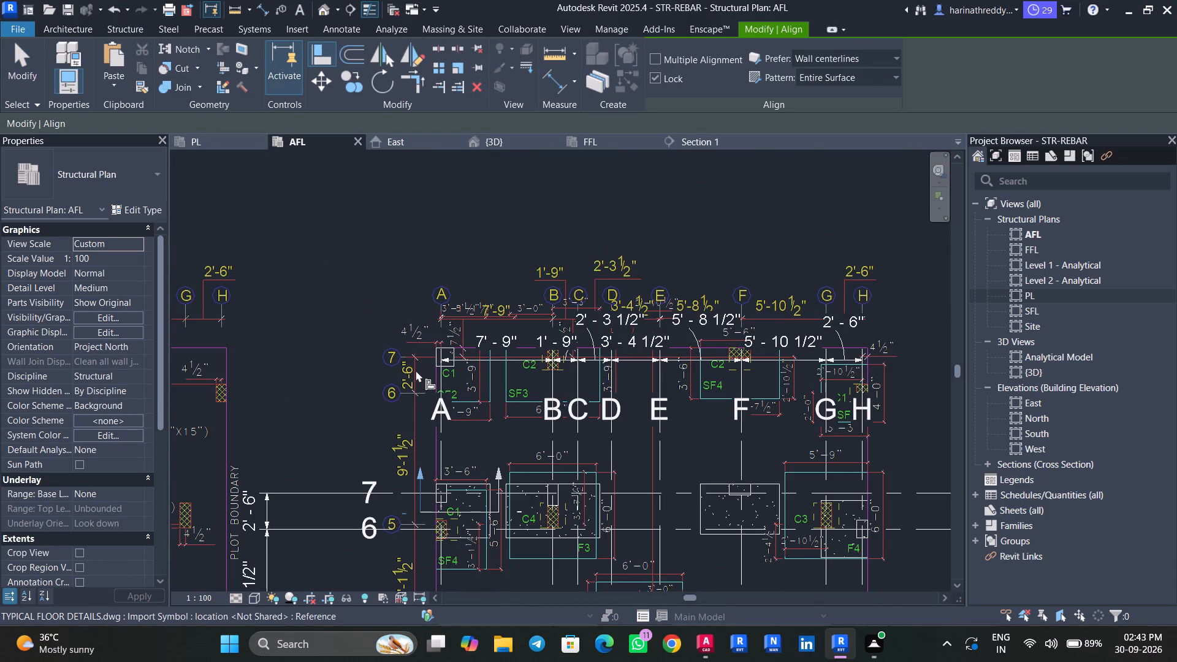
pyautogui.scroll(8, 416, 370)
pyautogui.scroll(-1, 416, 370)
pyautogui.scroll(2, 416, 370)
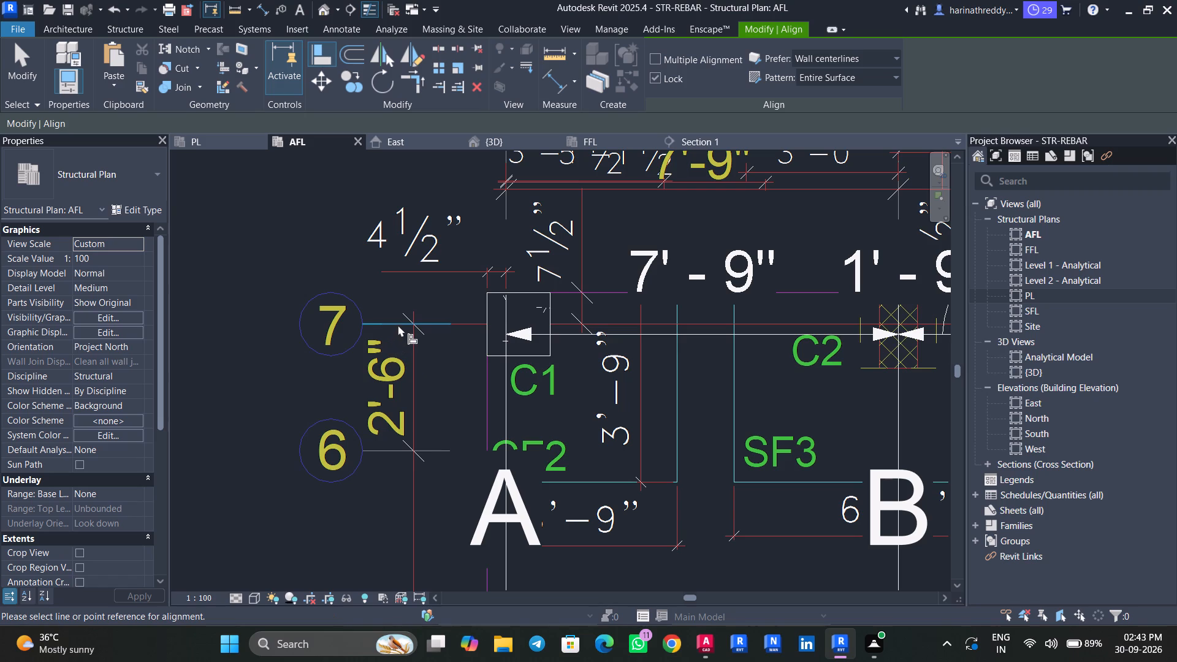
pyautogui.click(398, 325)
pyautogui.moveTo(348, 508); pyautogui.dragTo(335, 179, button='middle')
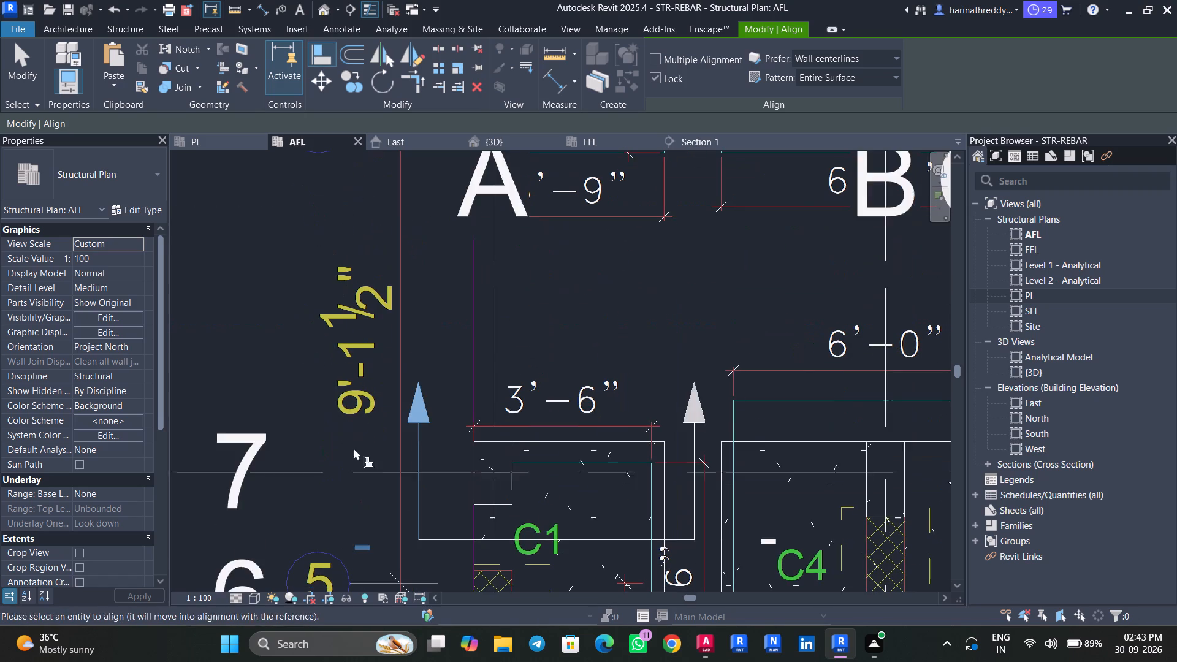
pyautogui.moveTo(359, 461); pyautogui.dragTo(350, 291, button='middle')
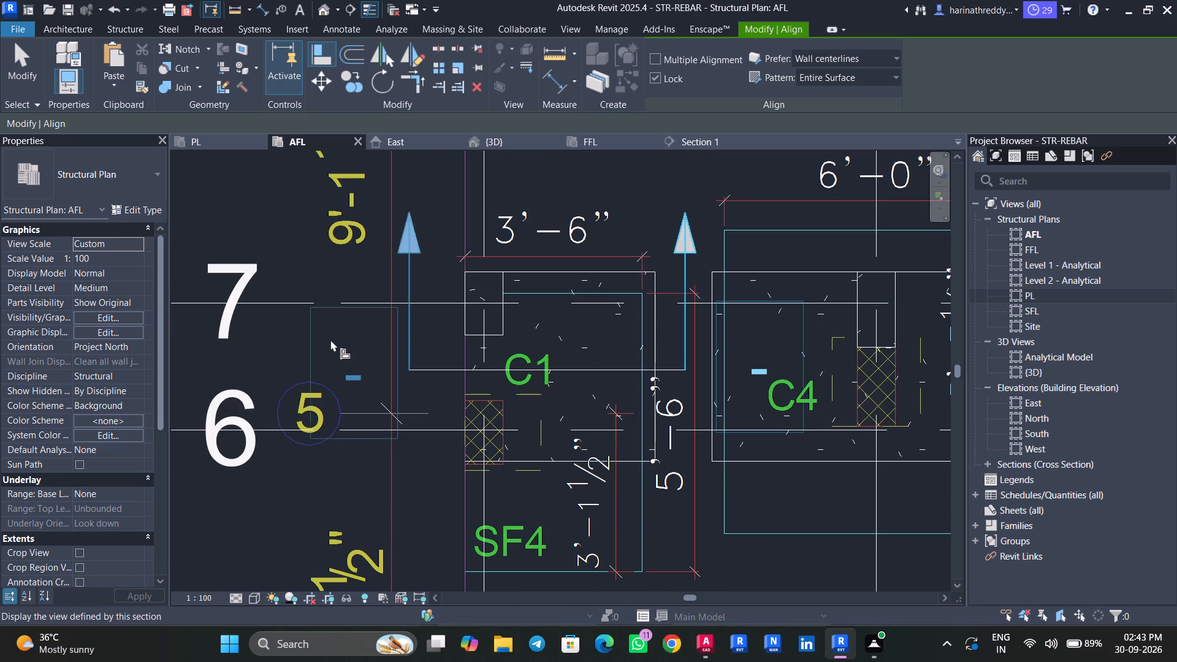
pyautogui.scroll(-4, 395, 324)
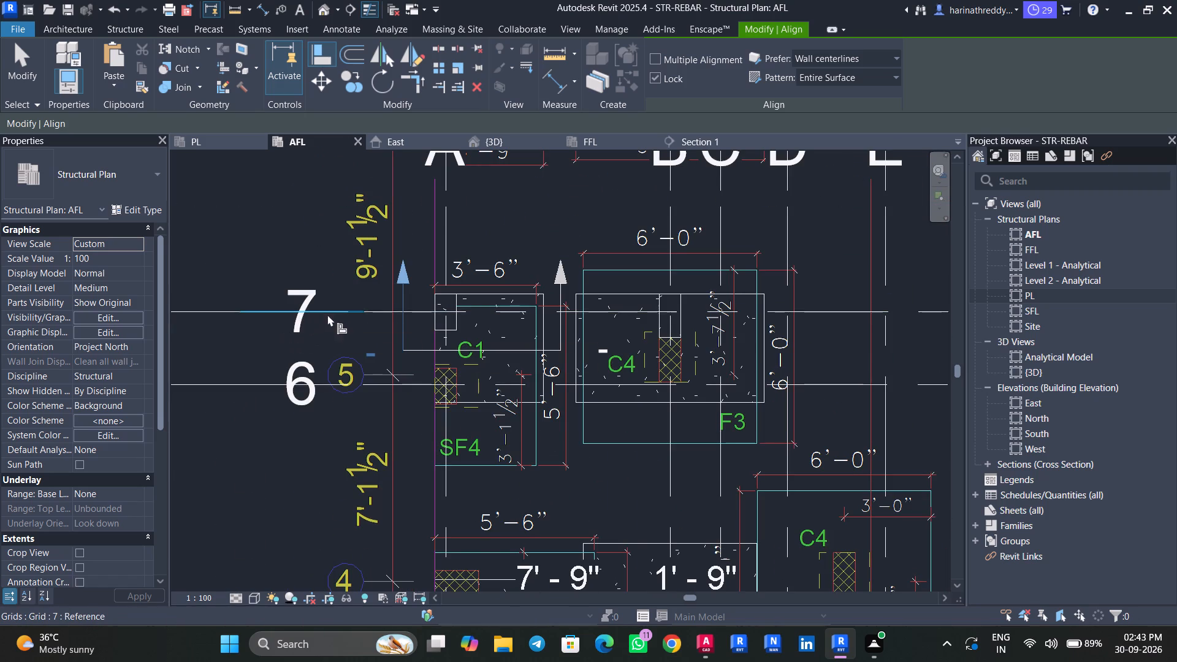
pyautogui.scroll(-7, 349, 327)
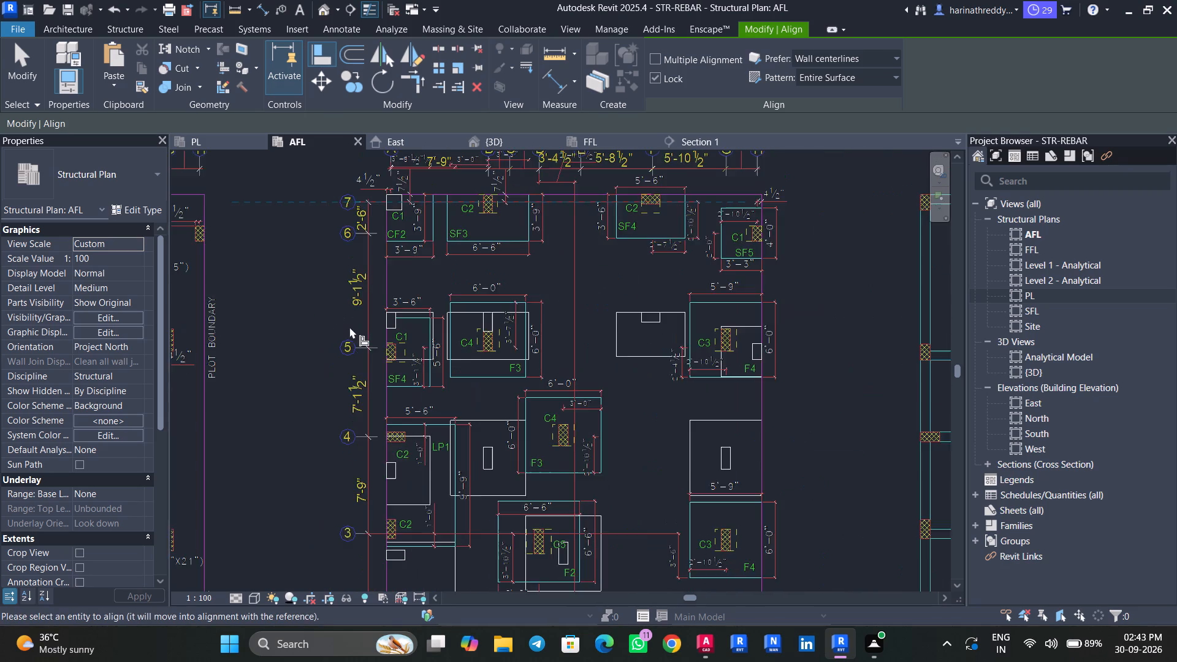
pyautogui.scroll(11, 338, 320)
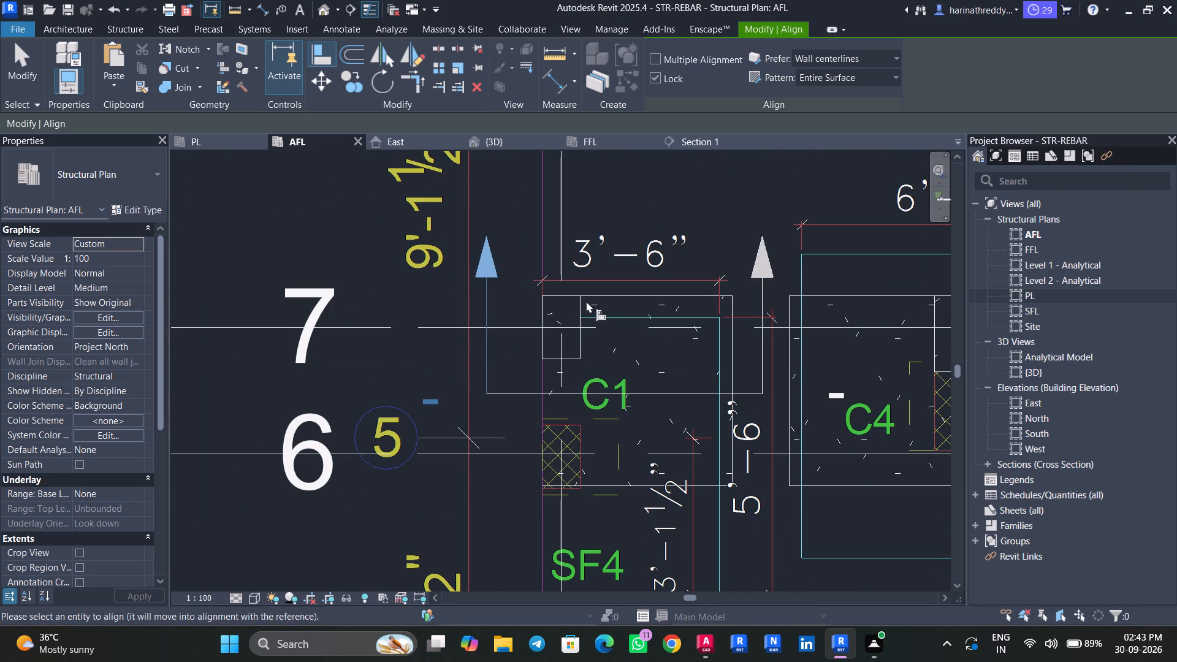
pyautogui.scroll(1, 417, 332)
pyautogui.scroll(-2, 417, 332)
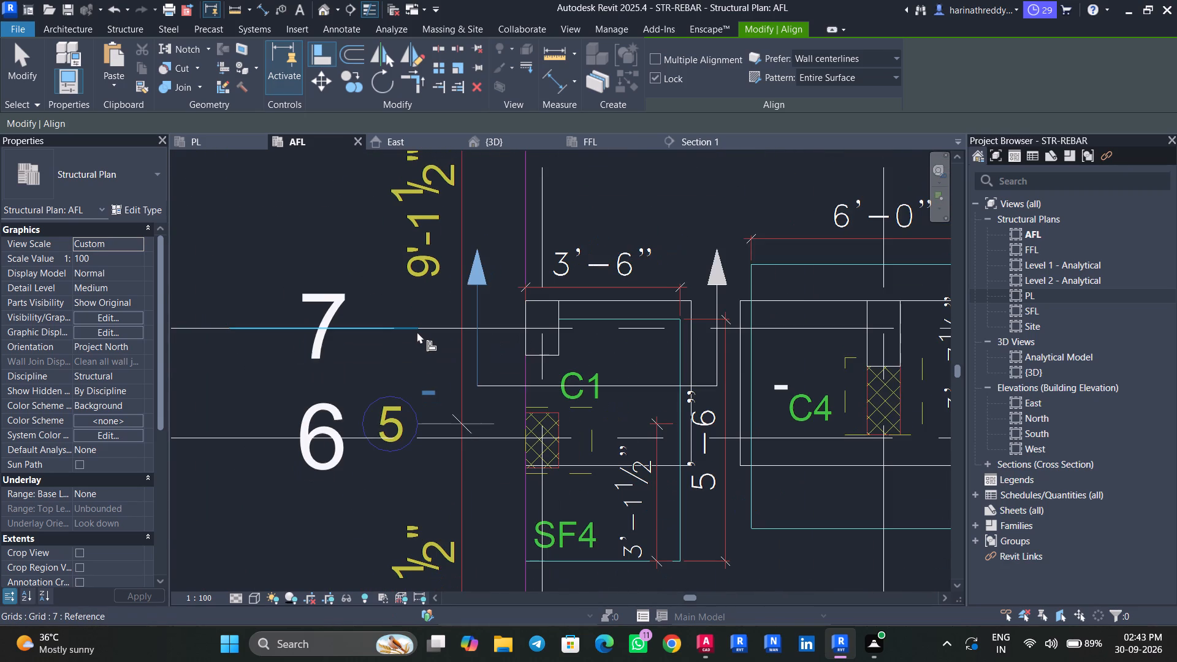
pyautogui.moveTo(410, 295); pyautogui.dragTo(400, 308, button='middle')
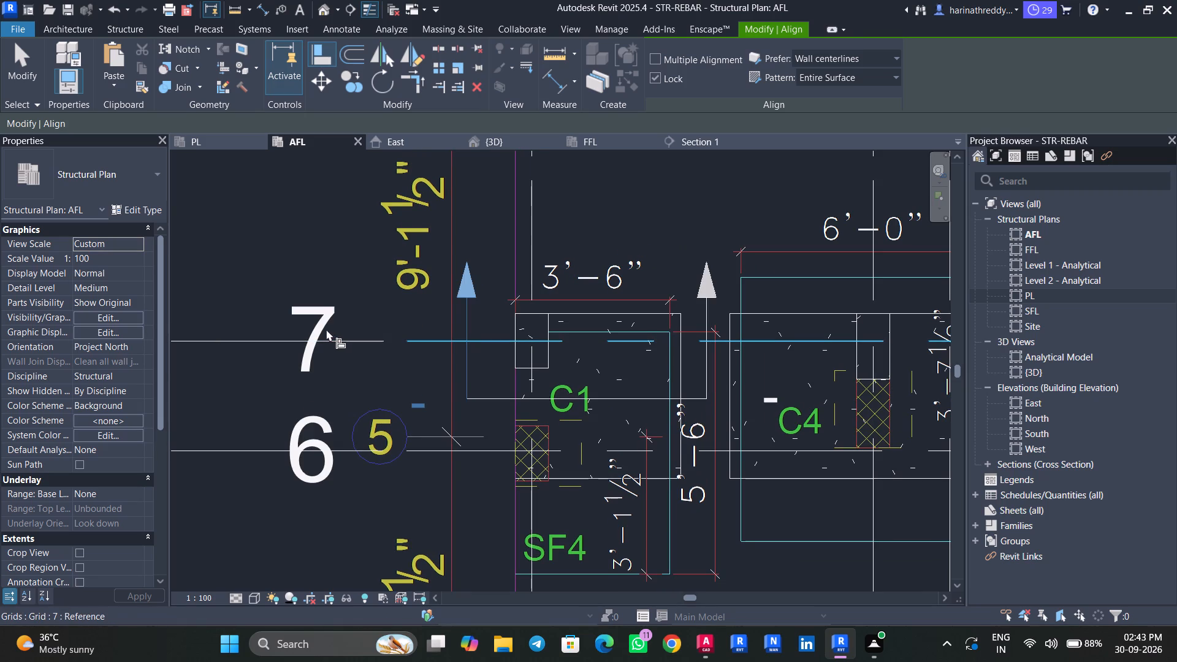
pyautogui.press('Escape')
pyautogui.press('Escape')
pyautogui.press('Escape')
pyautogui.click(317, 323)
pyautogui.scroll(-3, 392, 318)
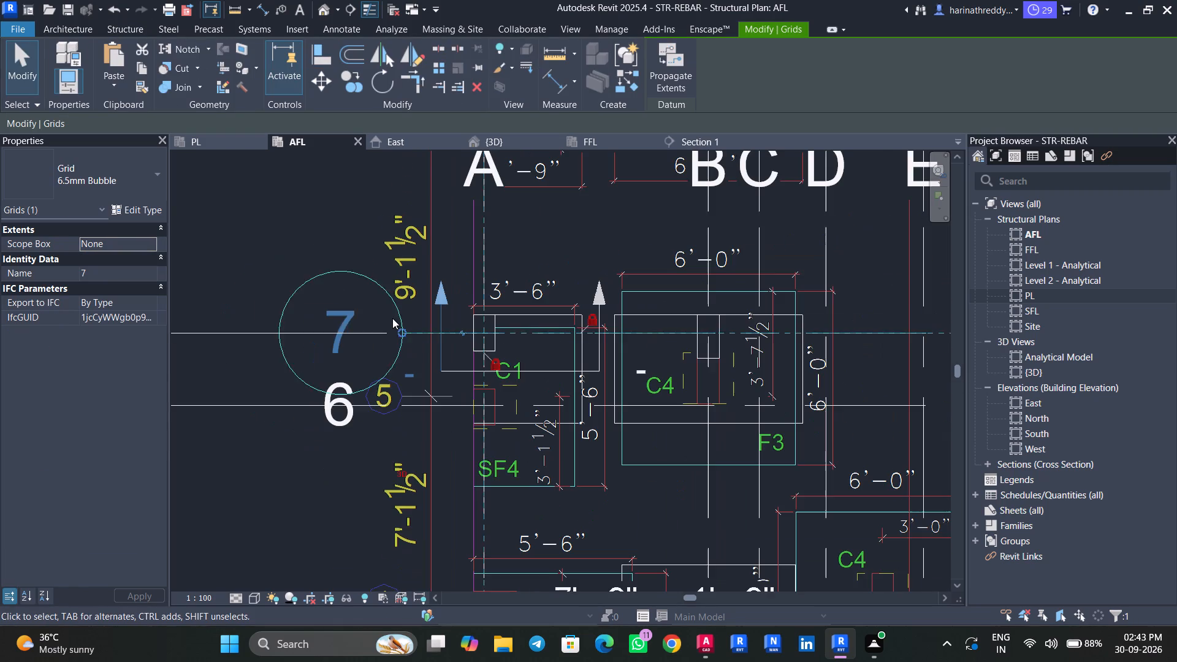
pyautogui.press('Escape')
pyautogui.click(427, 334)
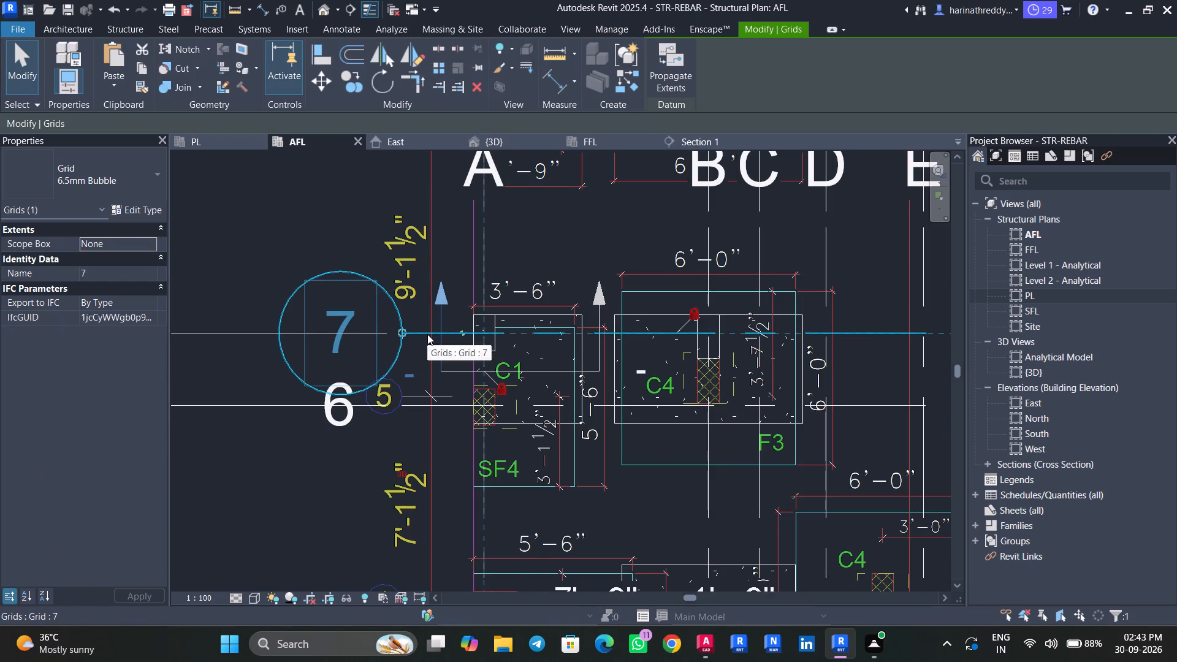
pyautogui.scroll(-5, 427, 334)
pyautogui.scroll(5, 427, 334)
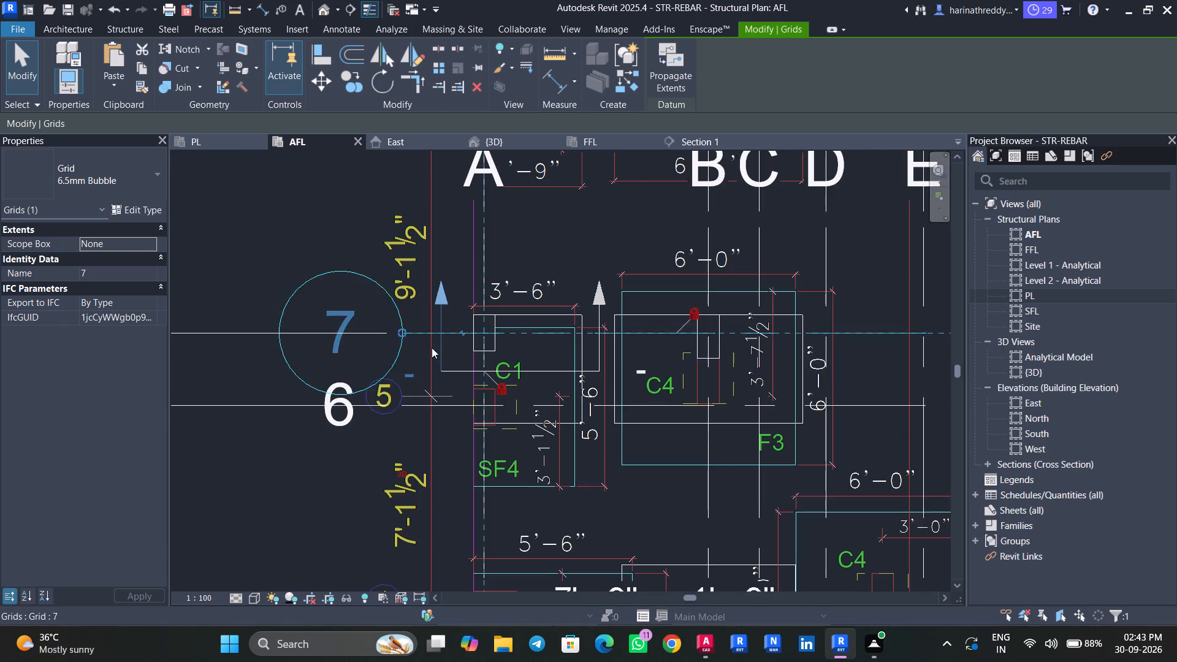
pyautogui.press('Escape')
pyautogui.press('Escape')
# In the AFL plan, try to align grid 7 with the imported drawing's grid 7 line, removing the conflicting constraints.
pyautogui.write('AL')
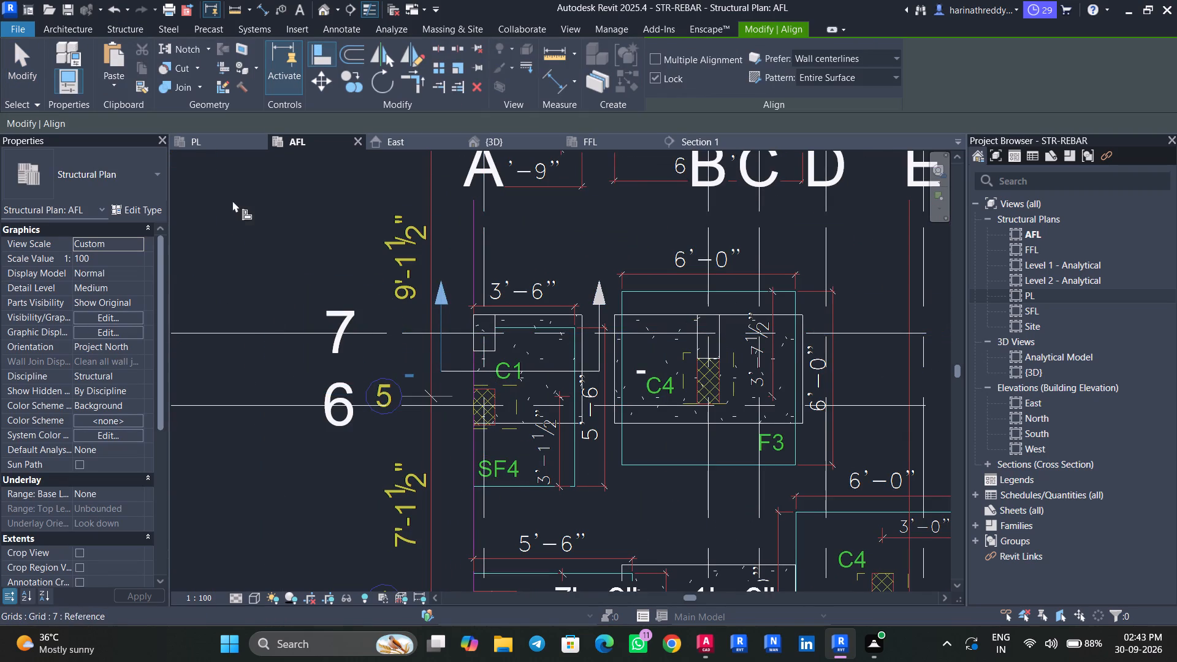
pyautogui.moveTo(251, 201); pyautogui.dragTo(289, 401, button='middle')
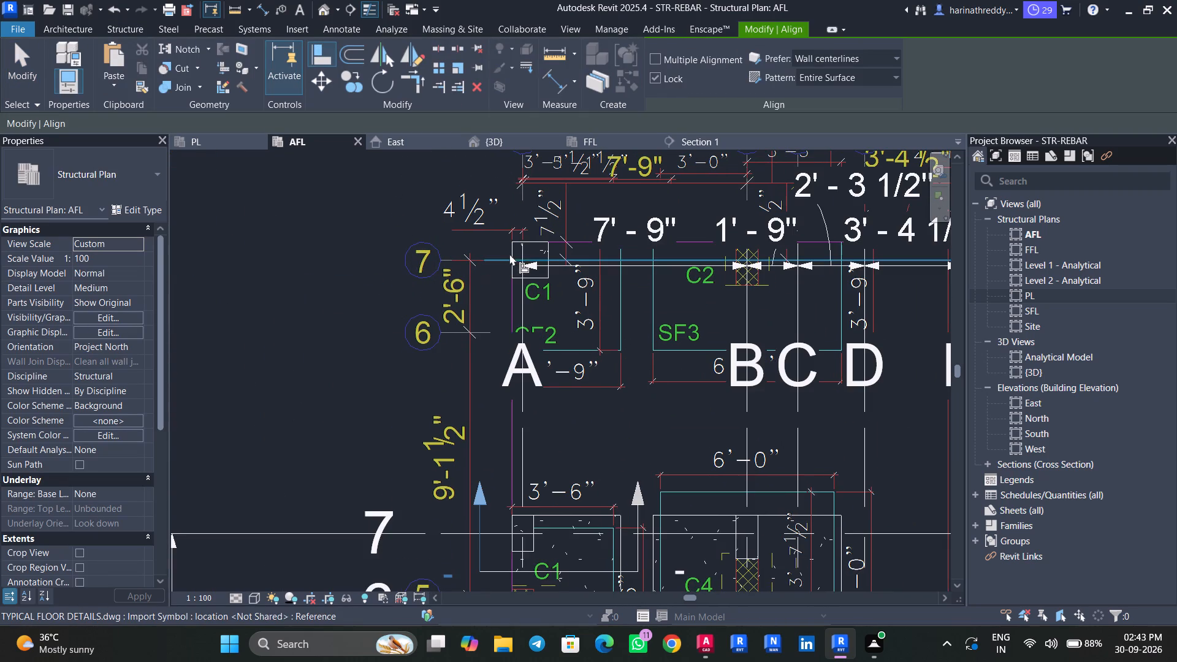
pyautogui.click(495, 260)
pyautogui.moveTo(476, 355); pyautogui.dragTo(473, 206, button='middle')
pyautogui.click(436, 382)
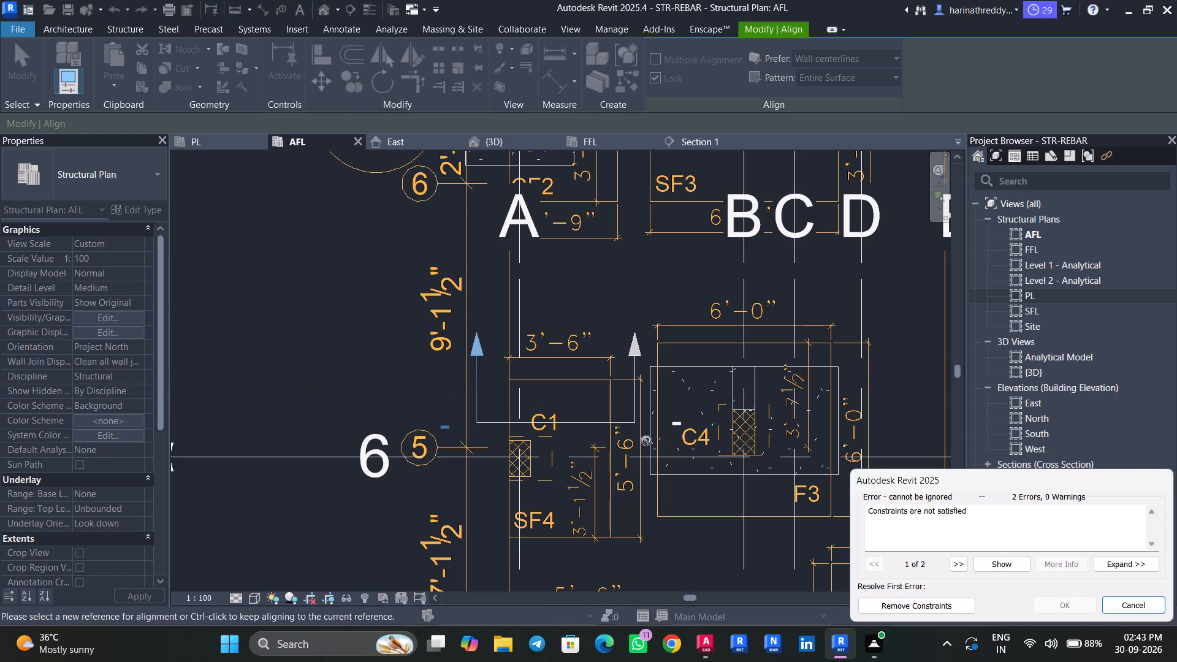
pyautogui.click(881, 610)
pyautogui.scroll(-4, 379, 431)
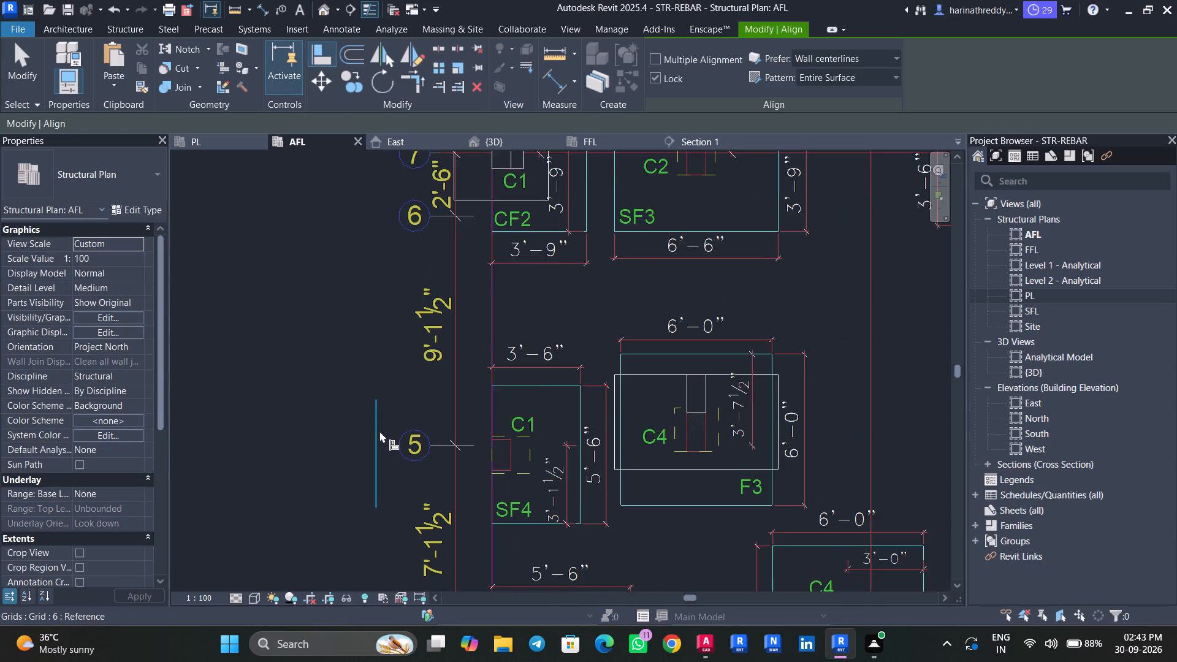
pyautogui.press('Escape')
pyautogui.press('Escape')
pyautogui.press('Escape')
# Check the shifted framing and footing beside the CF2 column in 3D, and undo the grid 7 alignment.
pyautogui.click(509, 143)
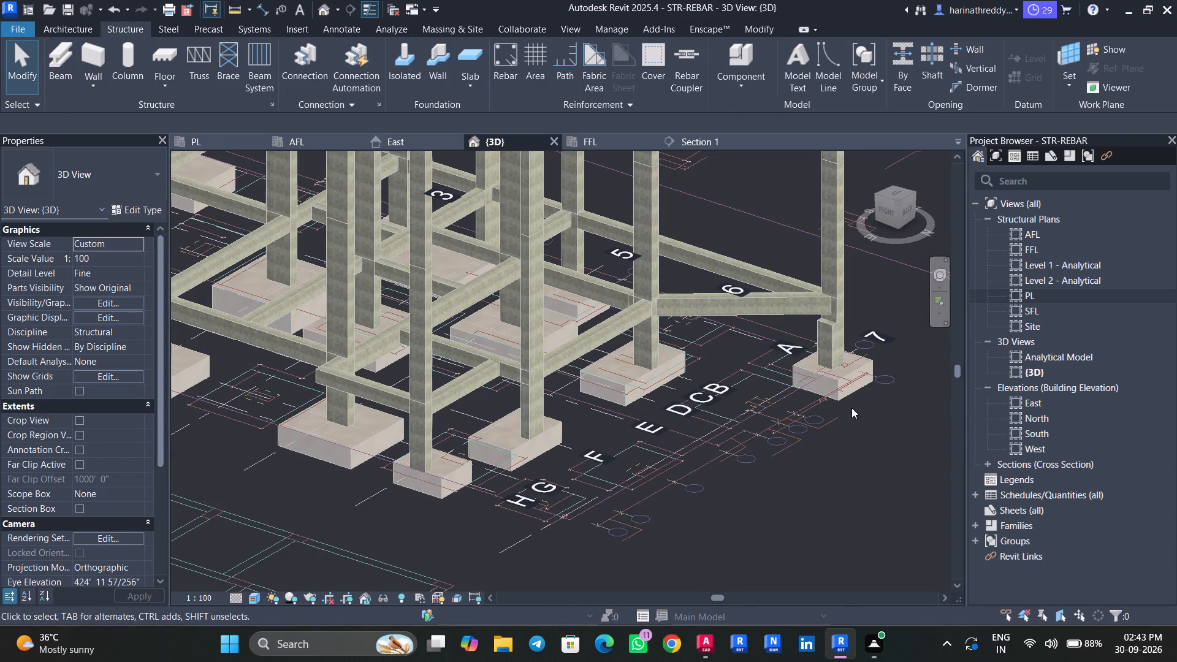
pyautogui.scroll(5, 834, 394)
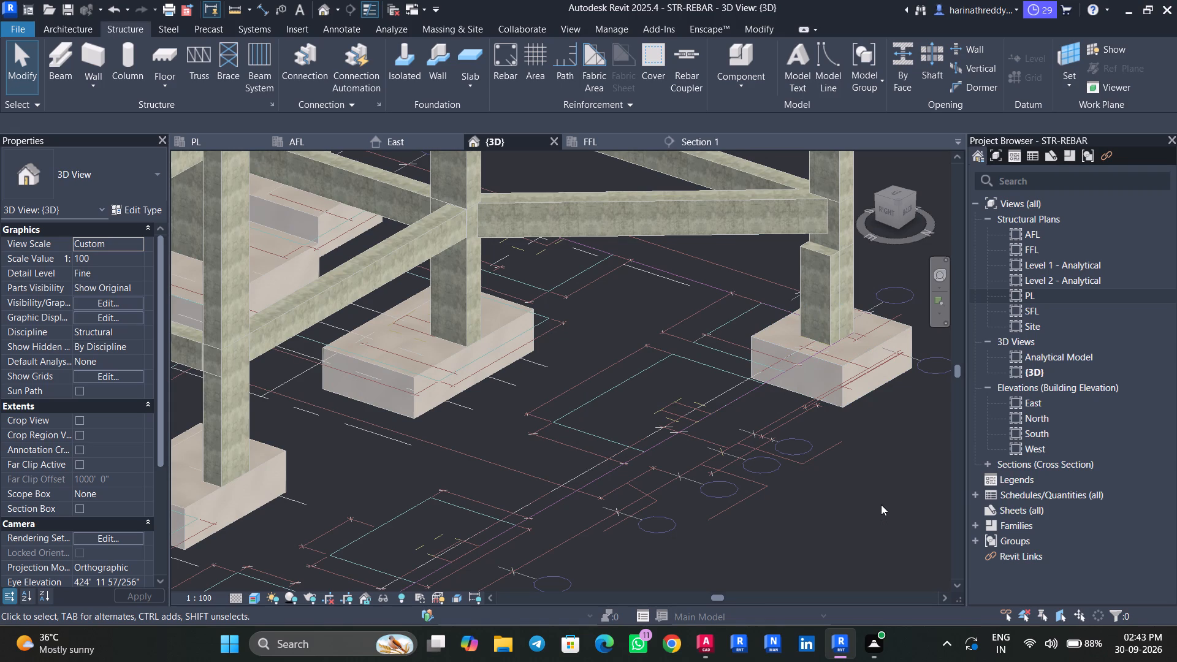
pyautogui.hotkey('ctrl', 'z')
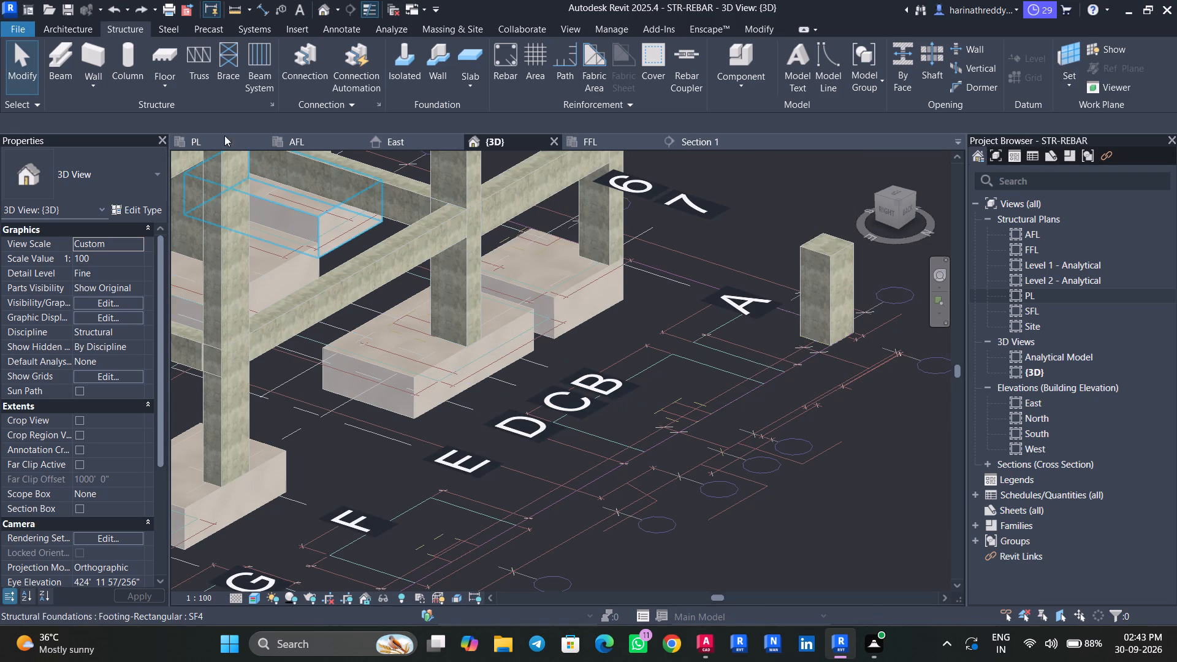
# Examine the C1 column and the CF2 footing at the intersection of grids A and 7 in the AFL plan.
pyautogui.click(287, 146)
pyautogui.scroll(-4, 425, 379)
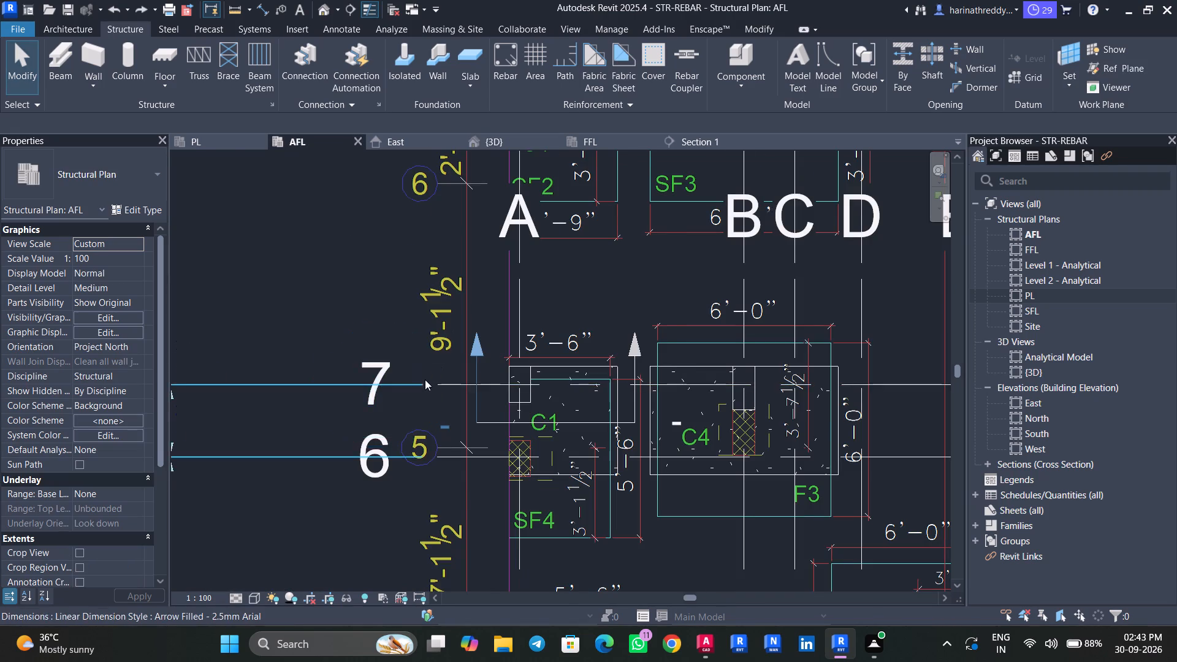
pyautogui.click(481, 385)
pyautogui.press('Escape')
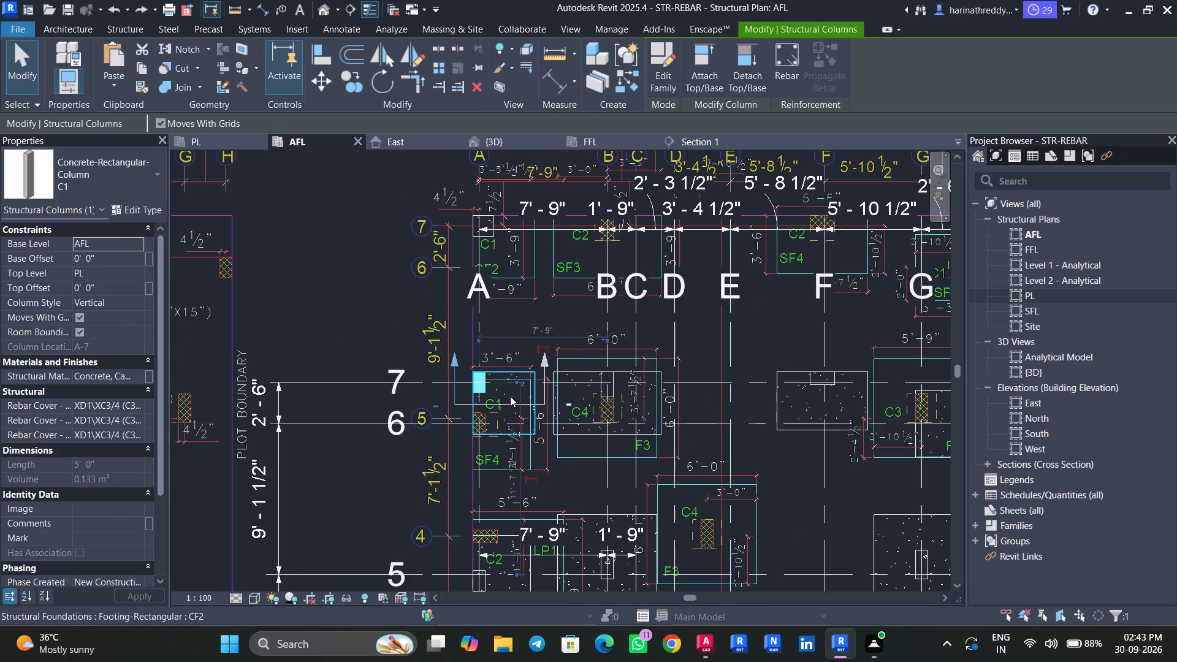
pyautogui.press('Escape')
pyautogui.press('Escape')
pyautogui.scroll(6, 486, 375)
pyautogui.scroll(-1, 497, 380)
pyautogui.scroll(1, 497, 380)
pyautogui.click(511, 376)
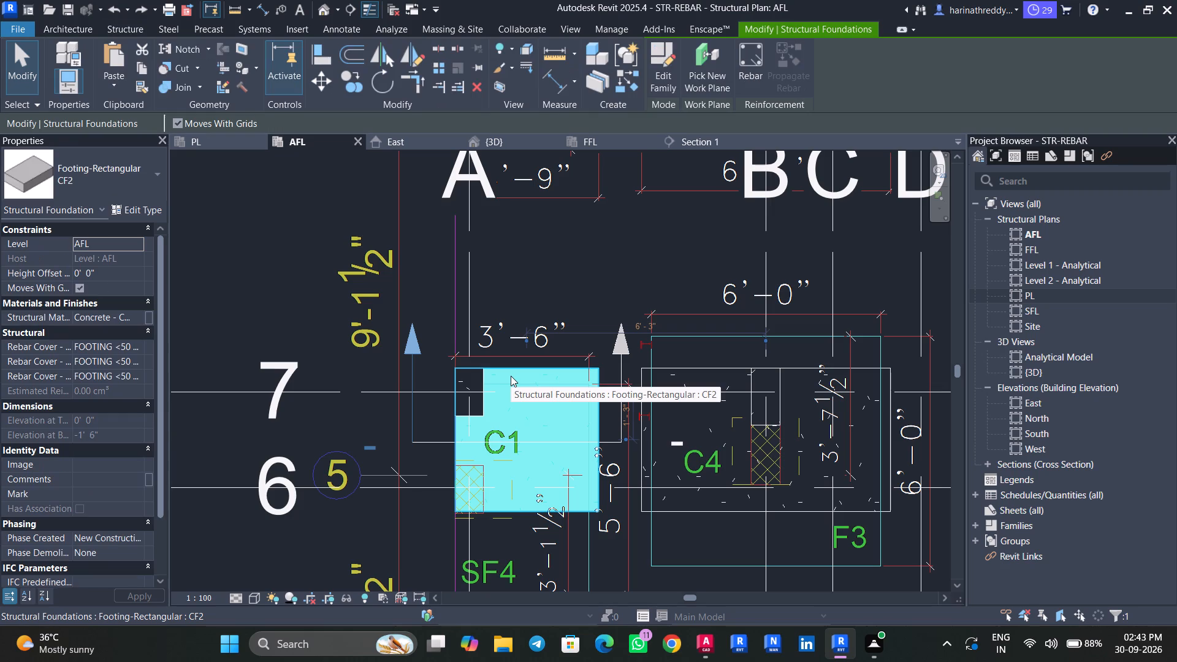
pyautogui.press('Escape')
pyautogui.press('Escape')
pyautogui.press('Escape')
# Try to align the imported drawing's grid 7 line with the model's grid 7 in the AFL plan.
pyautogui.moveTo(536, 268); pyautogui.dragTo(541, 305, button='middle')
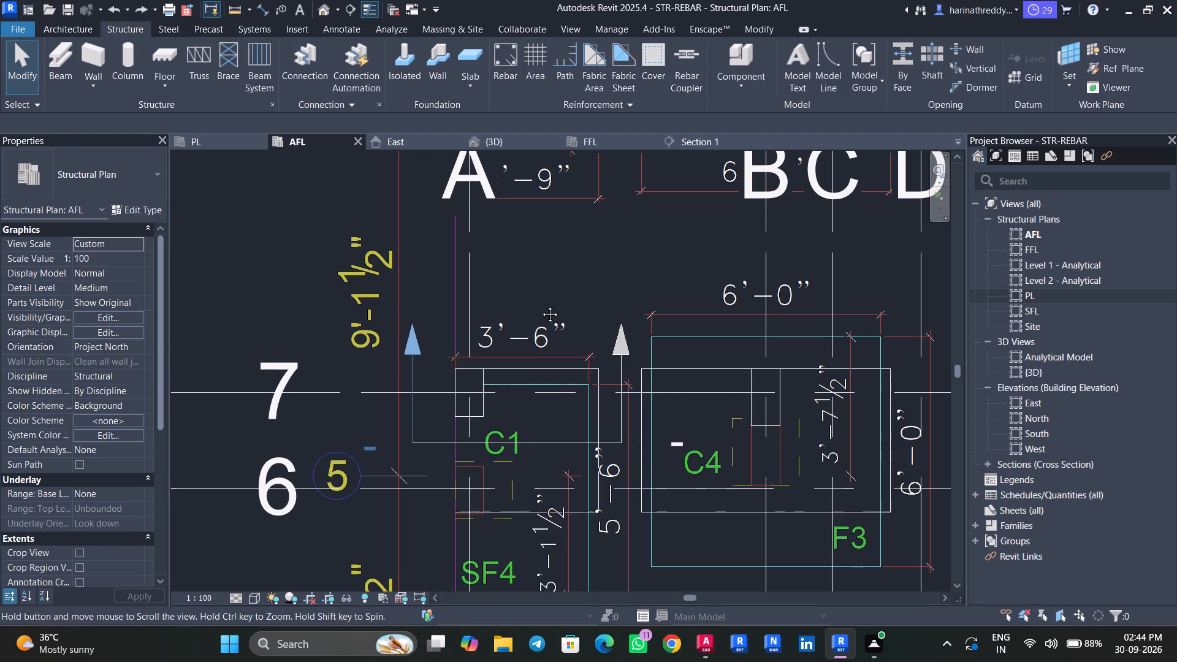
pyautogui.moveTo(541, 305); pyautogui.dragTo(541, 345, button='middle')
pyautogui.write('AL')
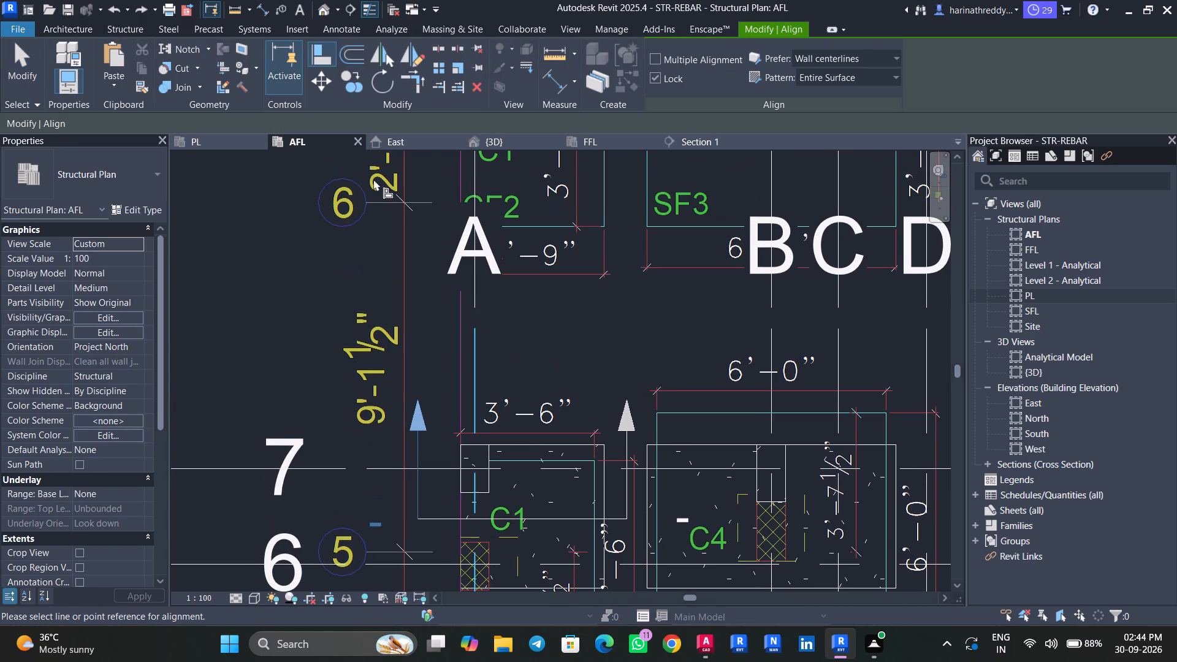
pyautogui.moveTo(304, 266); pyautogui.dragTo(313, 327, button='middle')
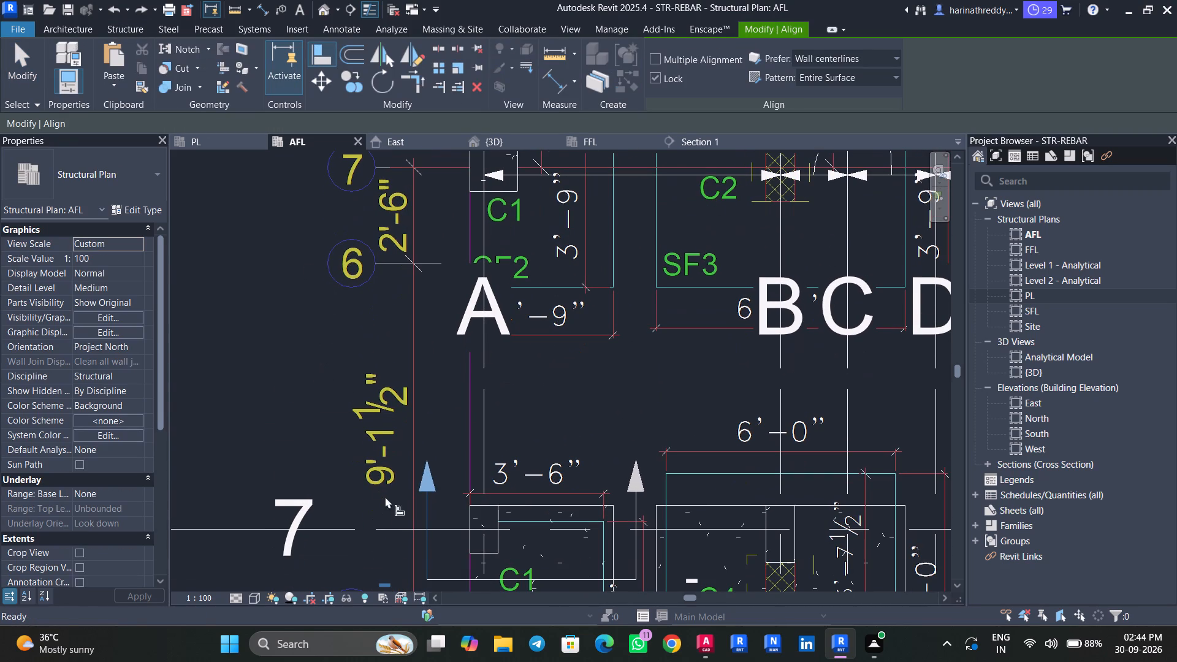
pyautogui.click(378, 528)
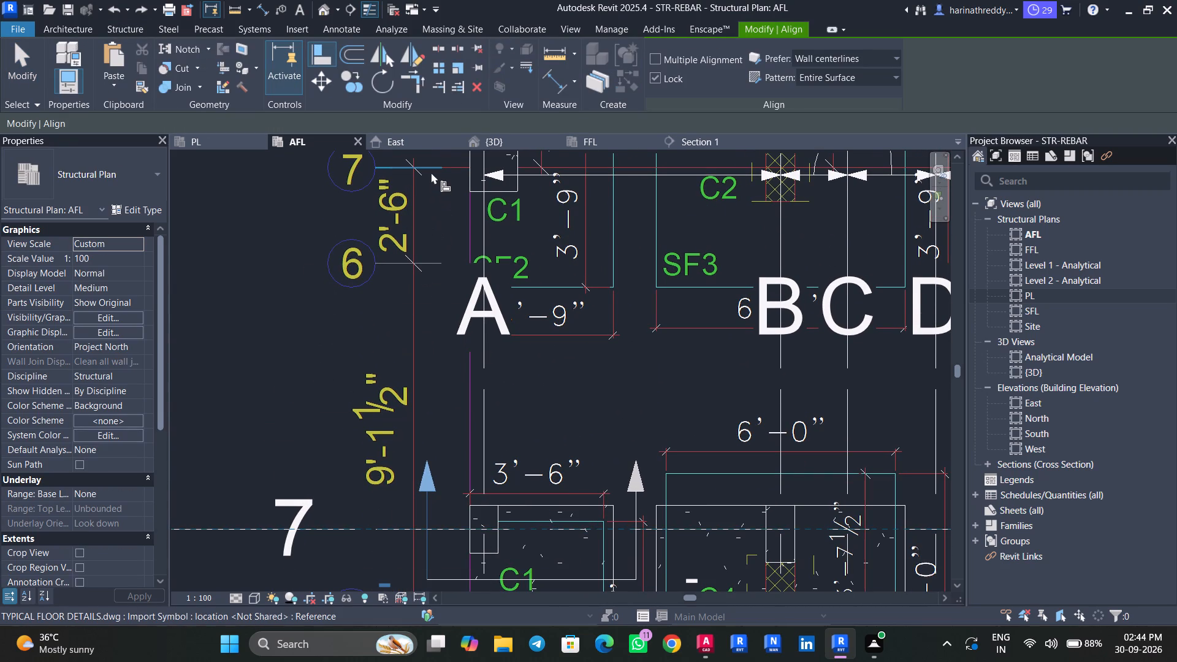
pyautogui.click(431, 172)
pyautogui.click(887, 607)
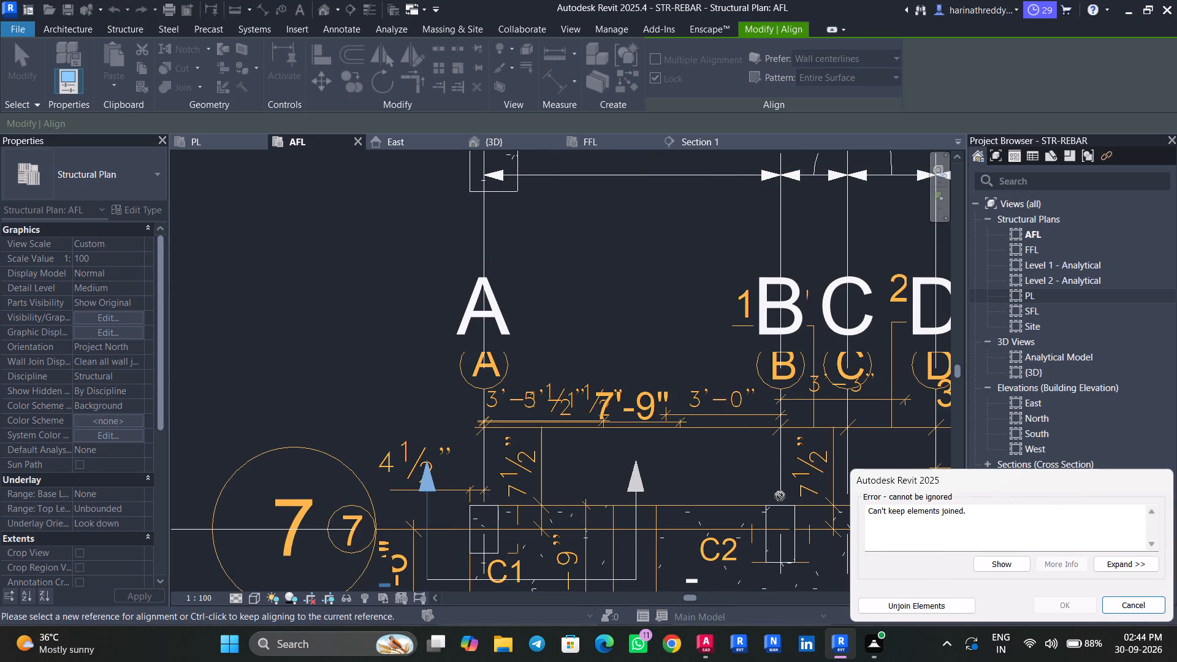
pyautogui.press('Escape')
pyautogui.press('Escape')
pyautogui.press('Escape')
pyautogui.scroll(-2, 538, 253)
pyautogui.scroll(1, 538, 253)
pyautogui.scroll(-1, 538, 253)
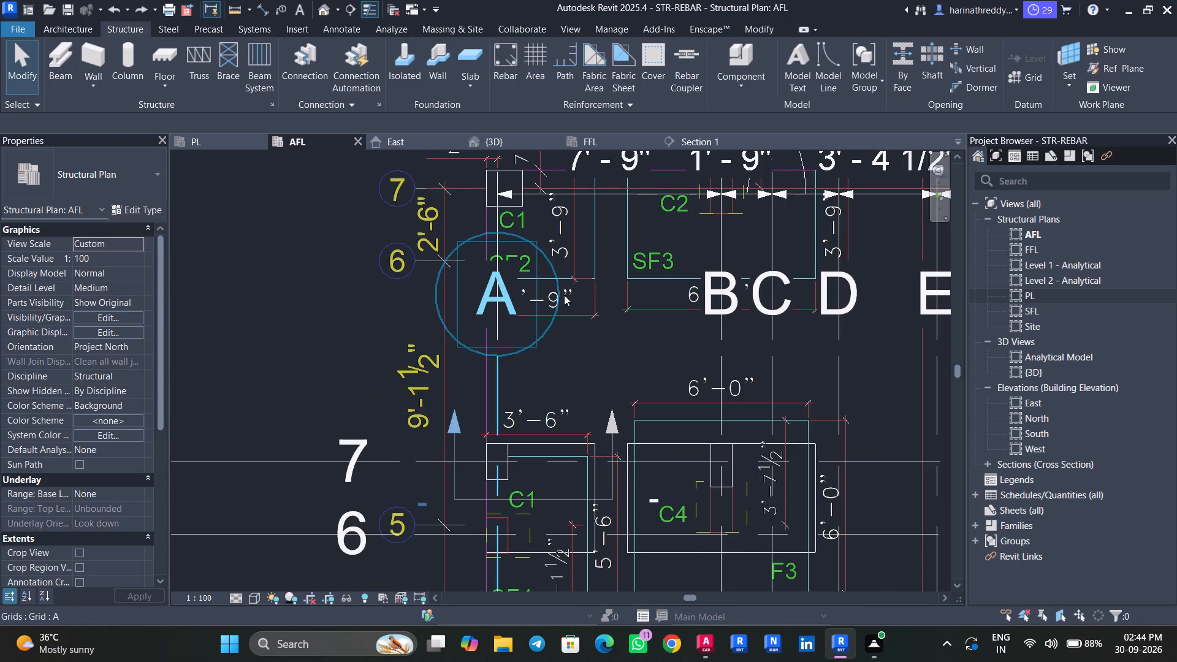
# Check the detached CF2 column and the imported plan against the footings in the 3D view and the AFL plan.
pyautogui.moveTo(596, 332); pyautogui.dragTo(563, 465, button='middle')
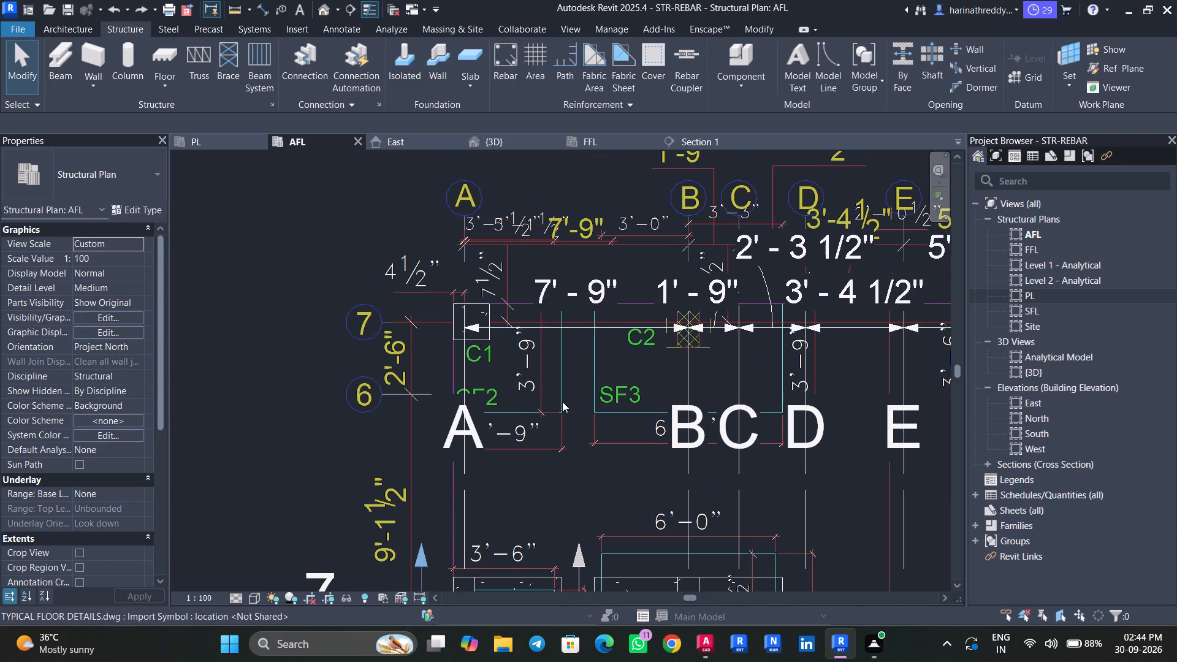
pyautogui.click(495, 143)
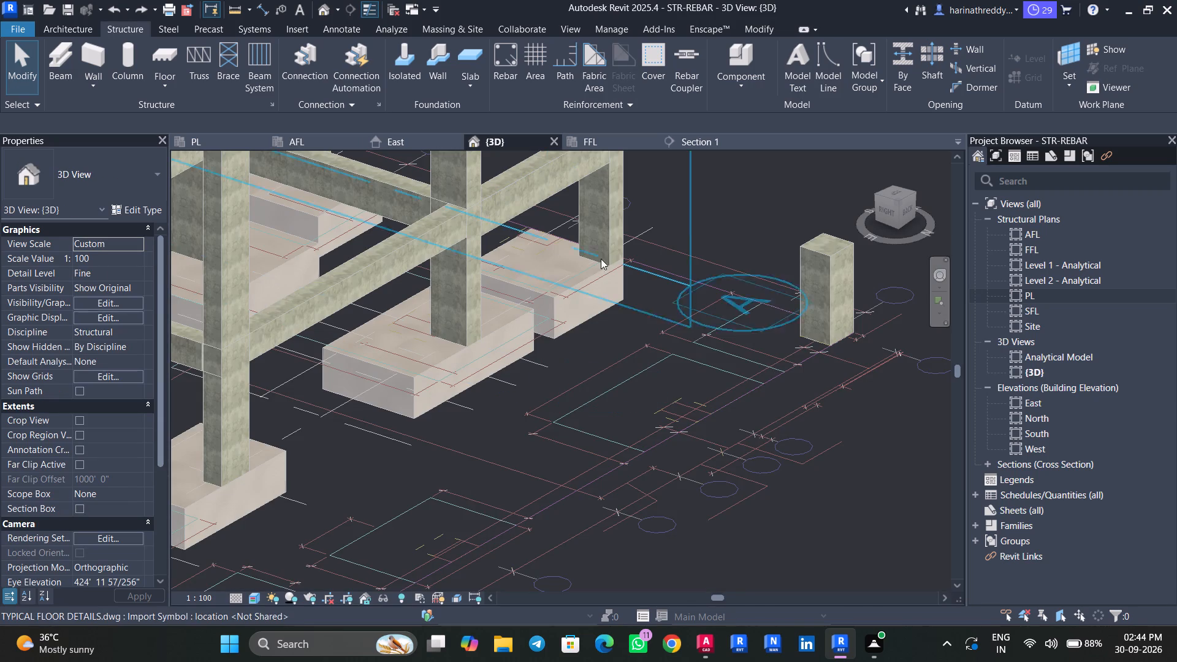
pyautogui.click(297, 142)
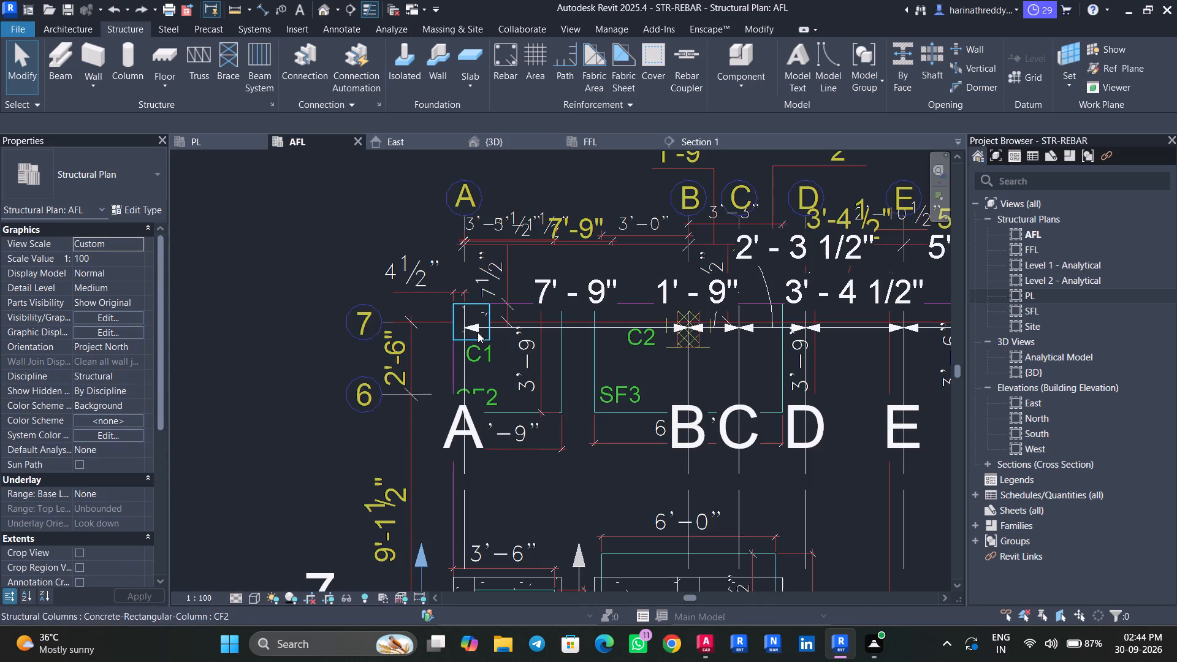
pyautogui.moveTo(578, 502); pyautogui.dragTo(584, 436, button='middle')
pyautogui.press('Escape')
pyautogui.press('Escape')
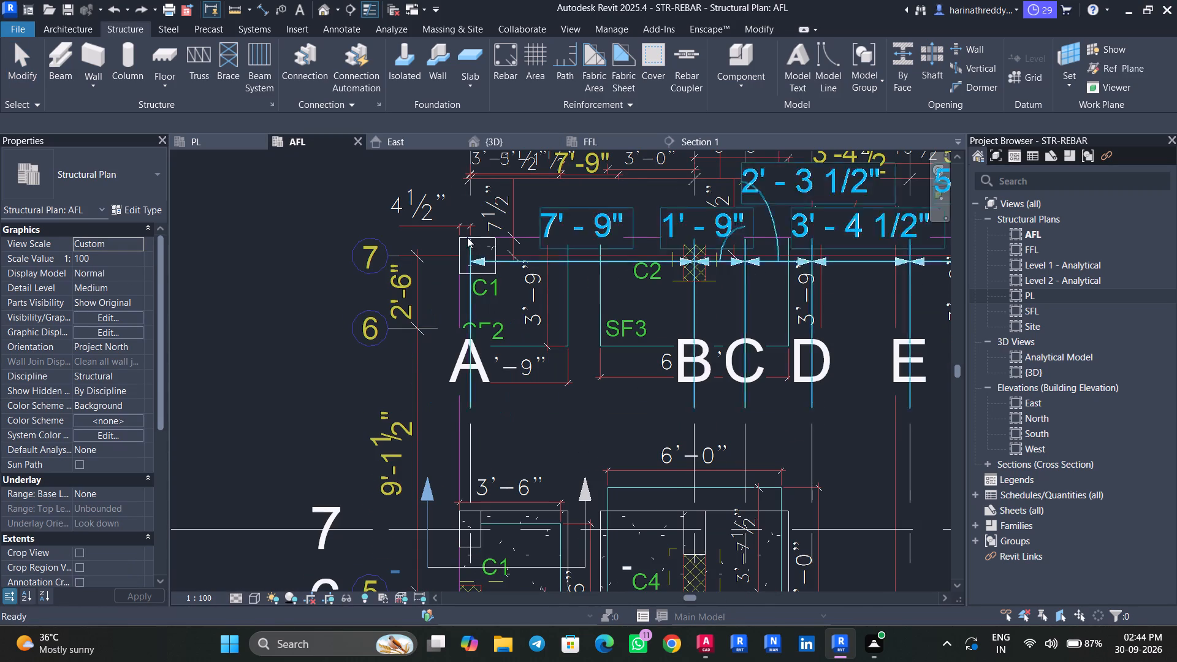
pyautogui.click(486, 250)
pyautogui.press('Escape')
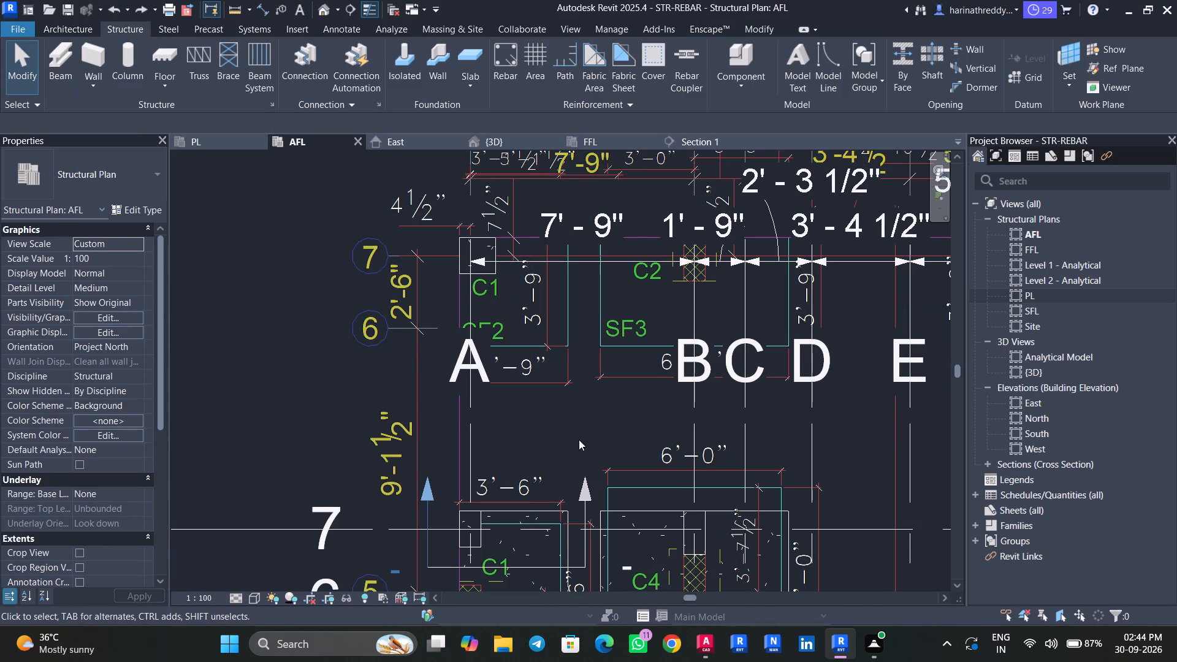
# Align the imported drawing's grid 7 line with the model's grid 7, removing the conflicting constraints and unjoining the affected elements.
pyautogui.write('AL')
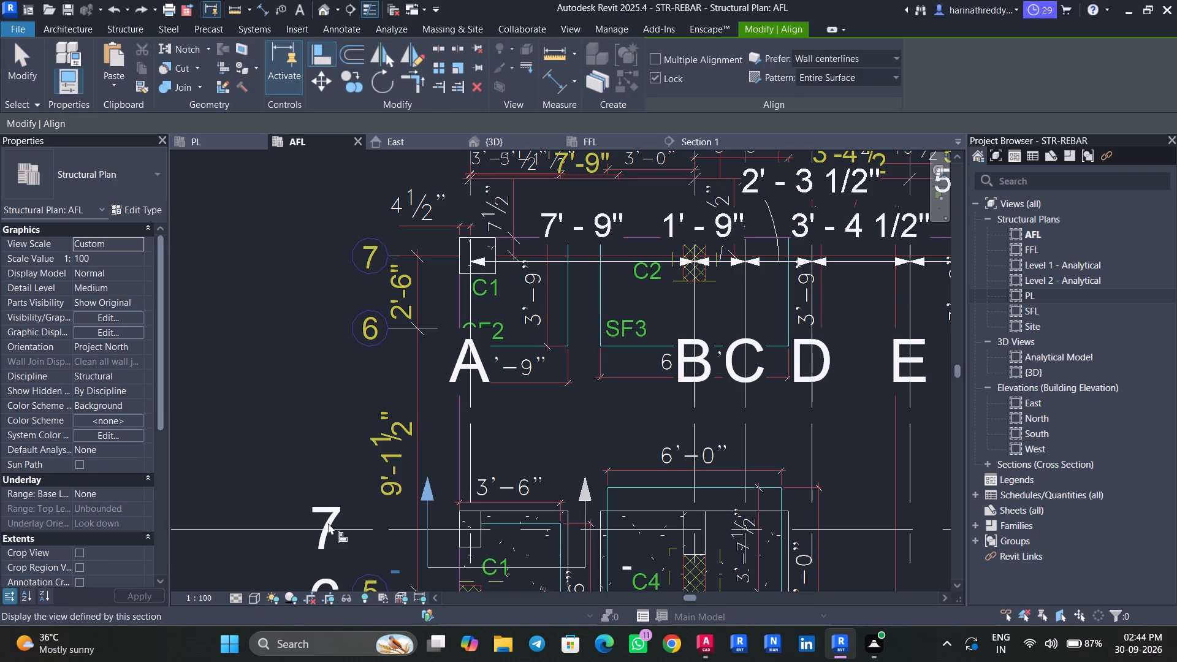
pyautogui.click(359, 533)
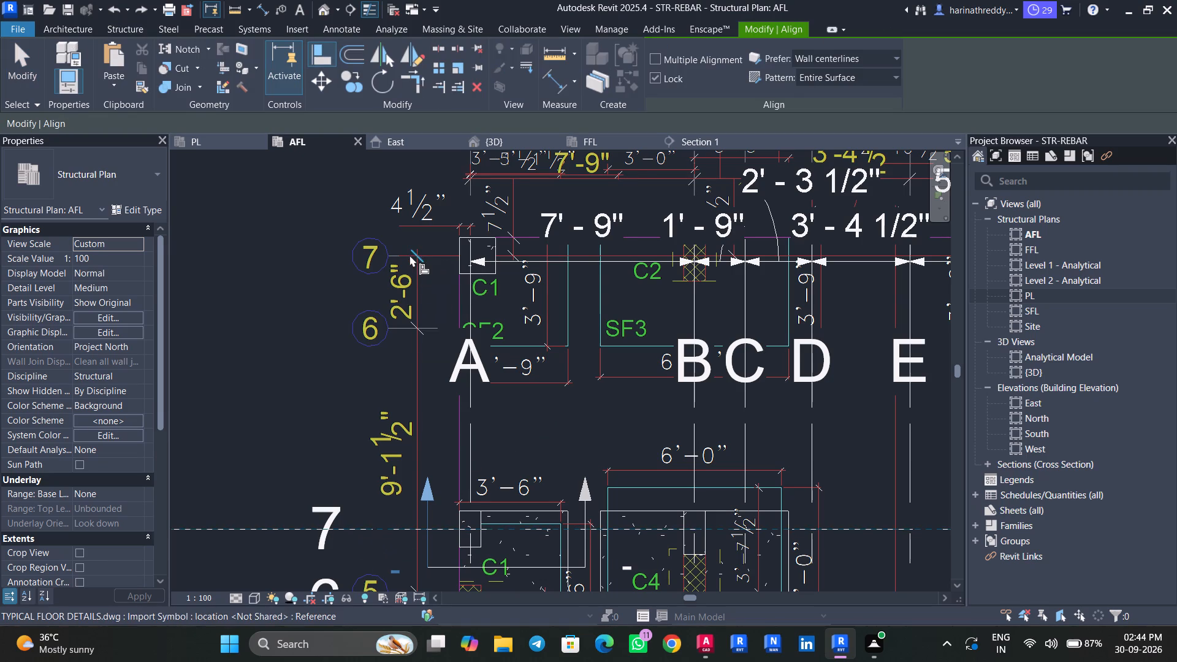
pyautogui.click(406, 258)
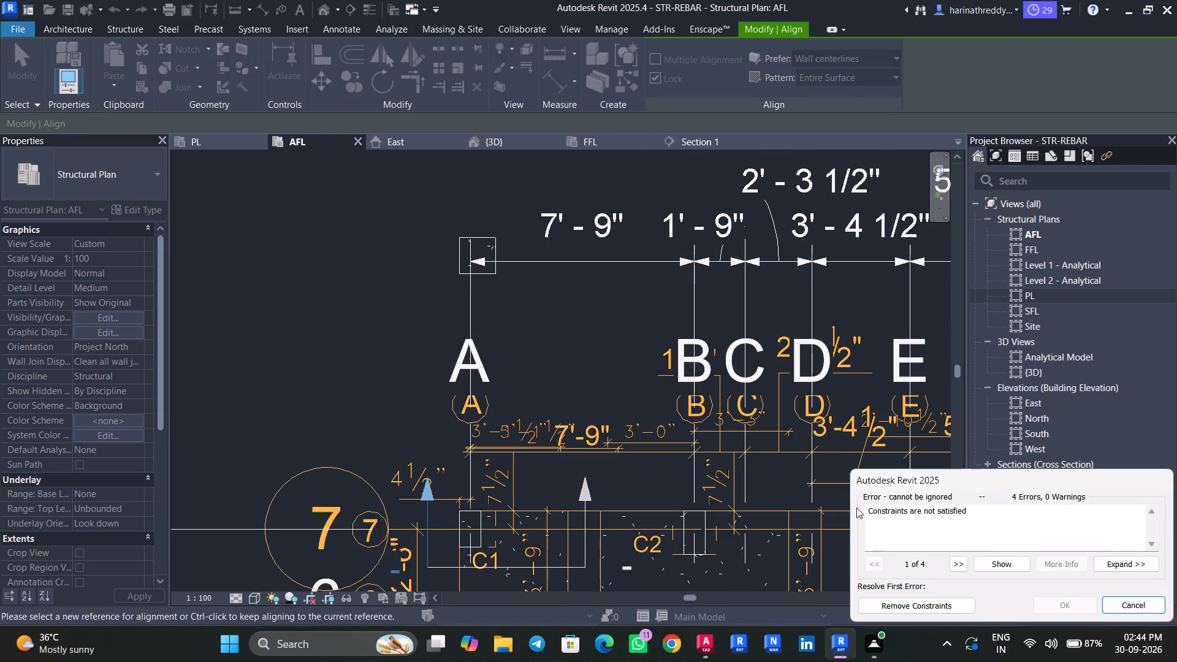
pyautogui.click(893, 602)
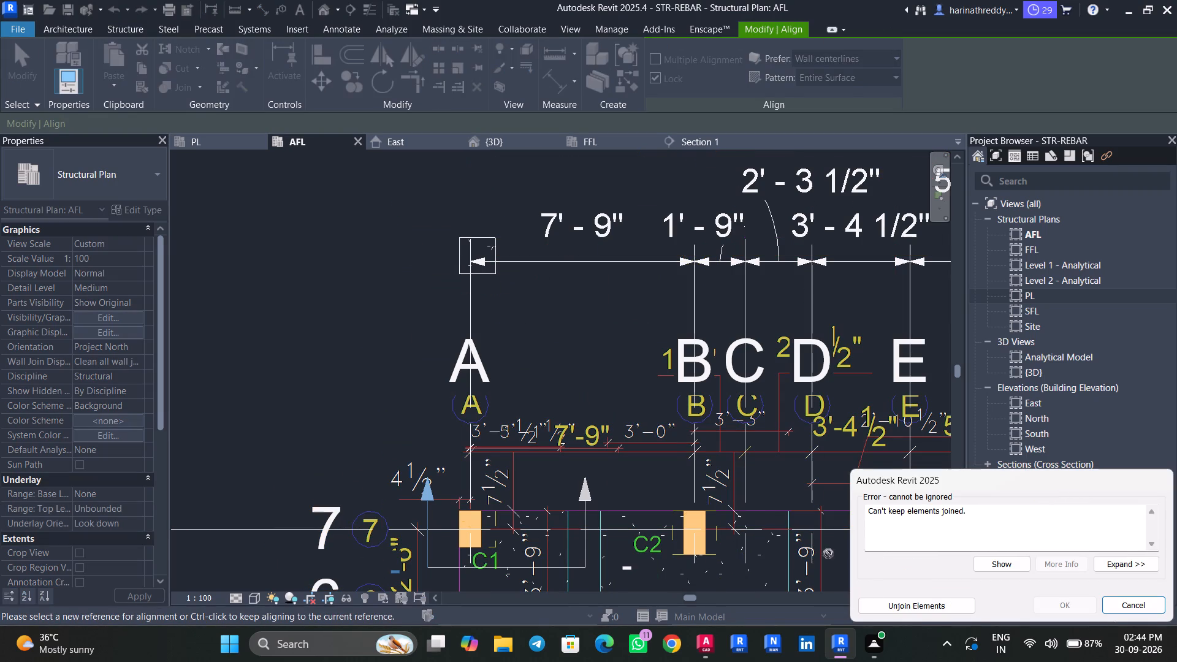
pyautogui.click(904, 607)
pyautogui.moveTo(375, 359); pyautogui.dragTo(351, 283, button='middle')
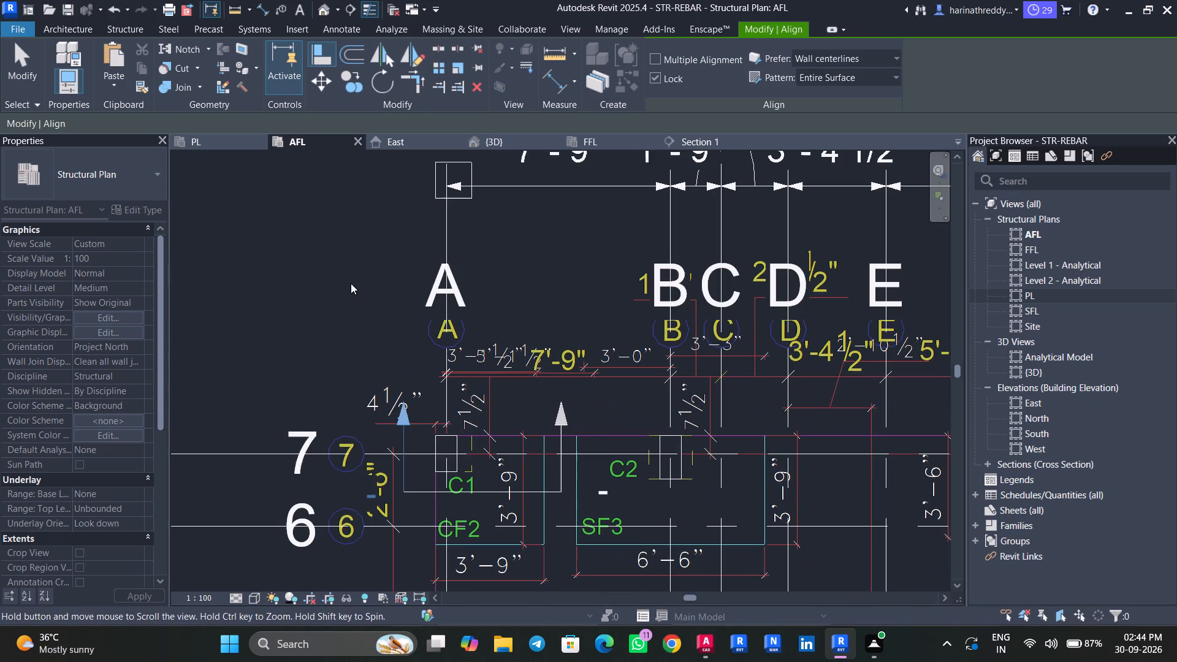
pyautogui.click(480, 141)
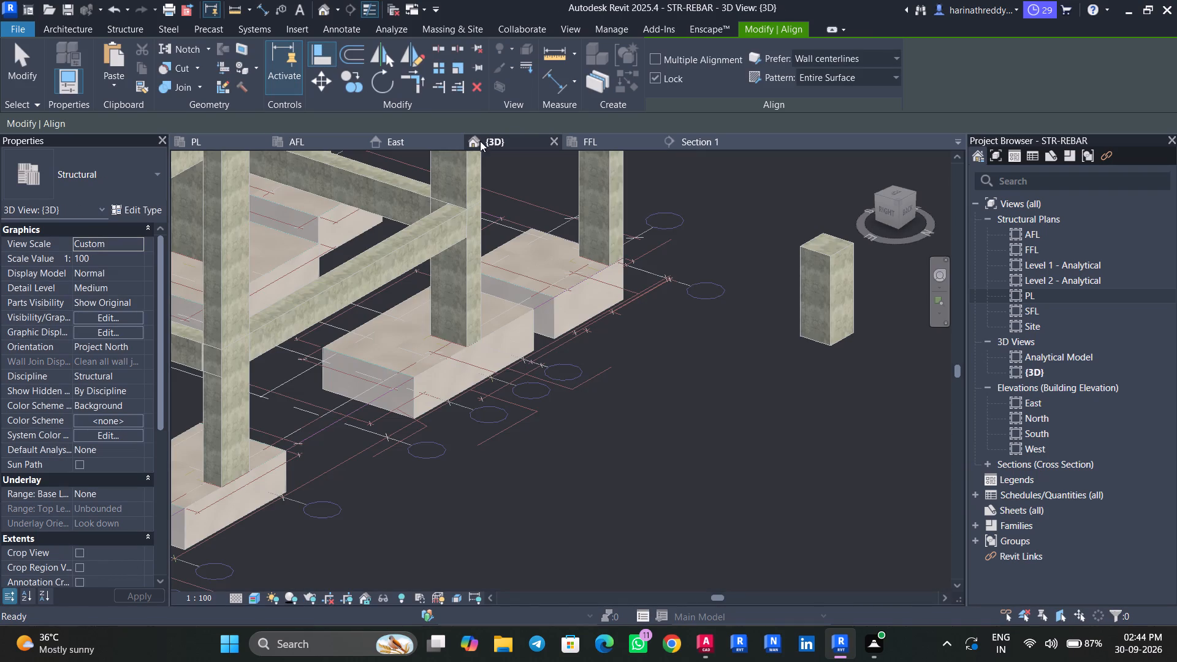
pyautogui.press('Escape')
pyautogui.press('Escape')
pyautogui.press('Escape')
# Align the detached CF2 column's lower edge with the lower edge of the C1 column outline at grids A and 7, with Lock off.
pyautogui.click(821, 330)
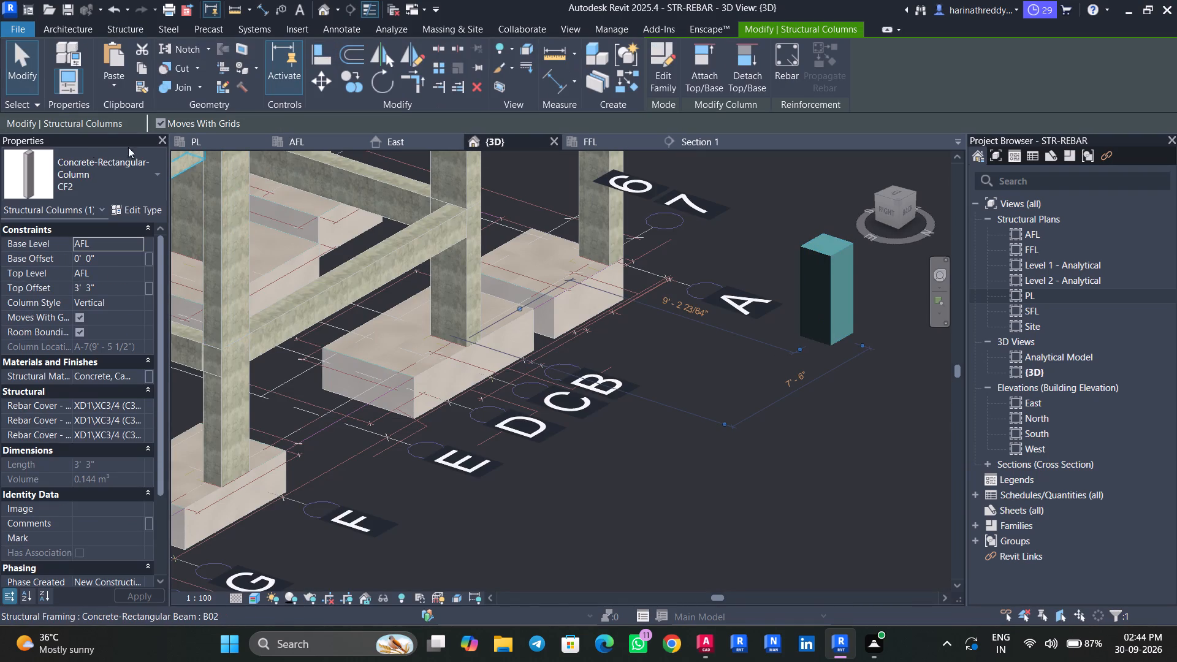
pyautogui.click(197, 134)
pyautogui.click(307, 140)
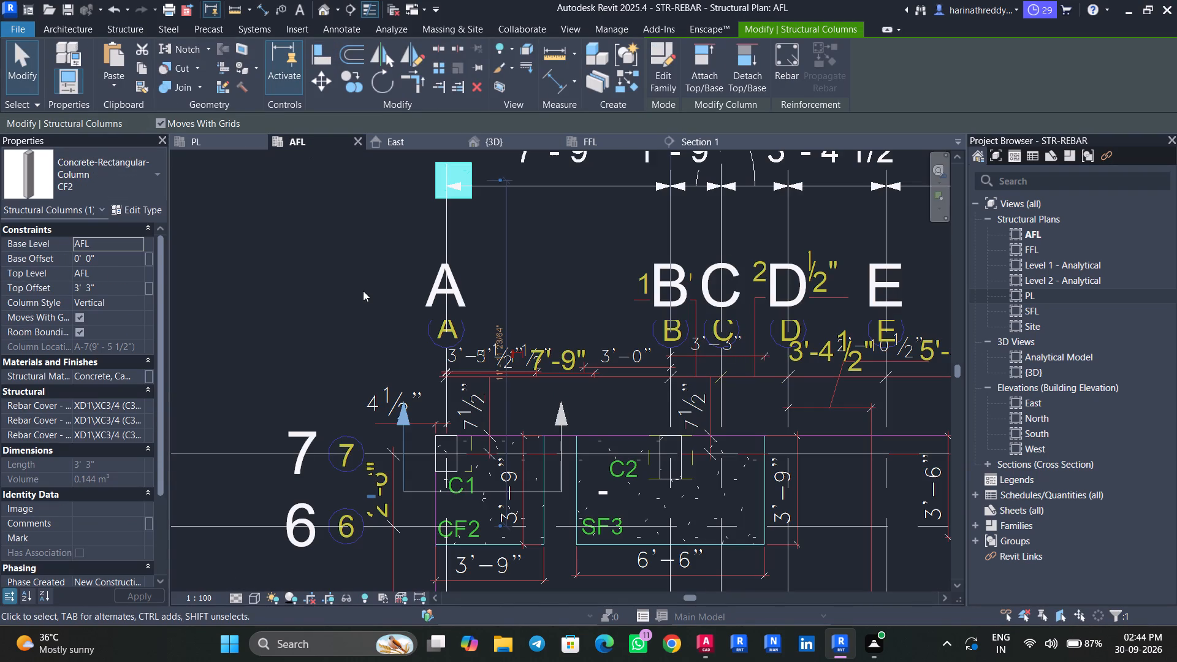
pyautogui.write('AL')
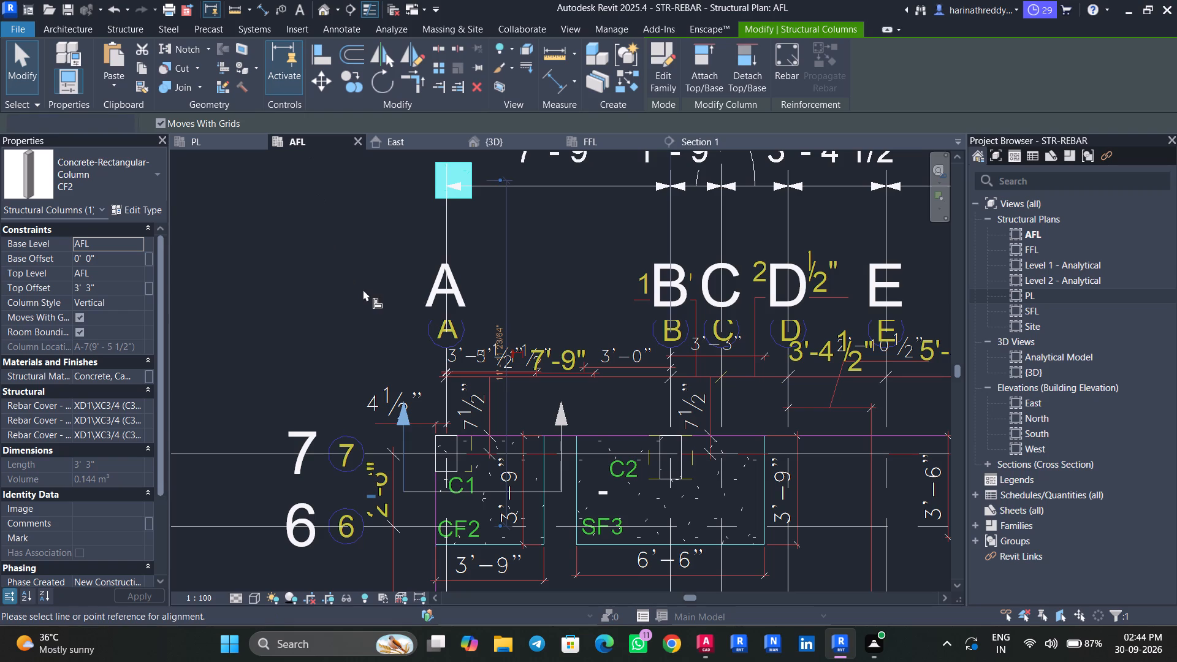
pyautogui.scroll(13, 439, 470)
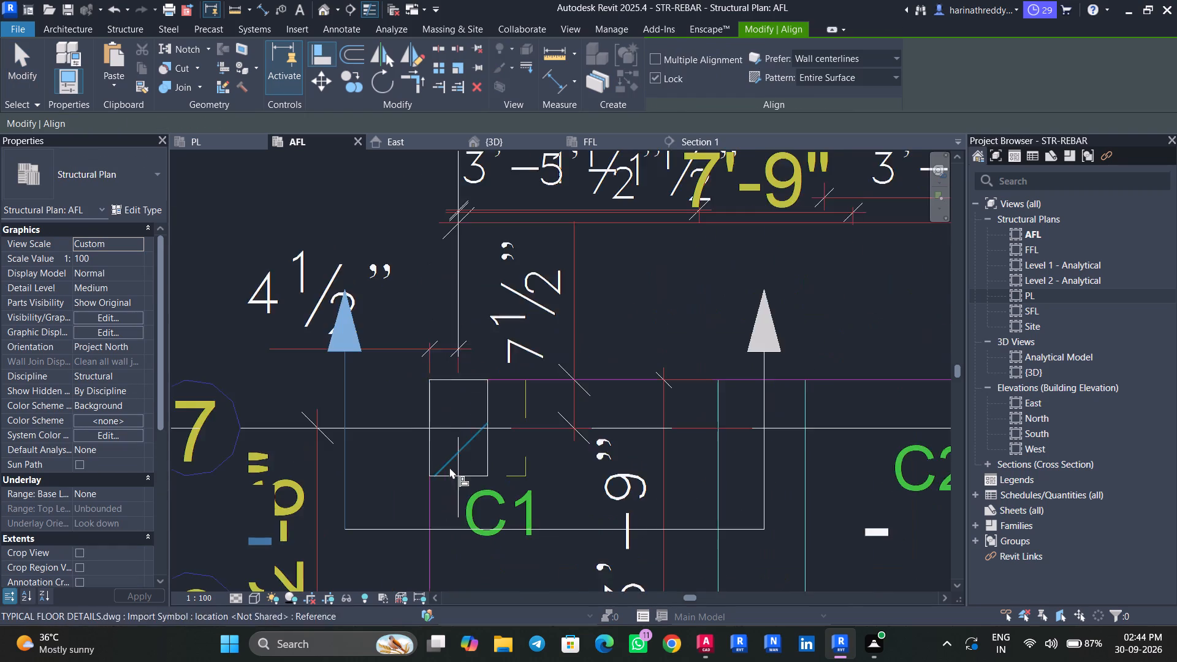
pyautogui.click(579, 490)
pyautogui.moveTo(458, 269); pyautogui.dragTo(462, 499, button='middle')
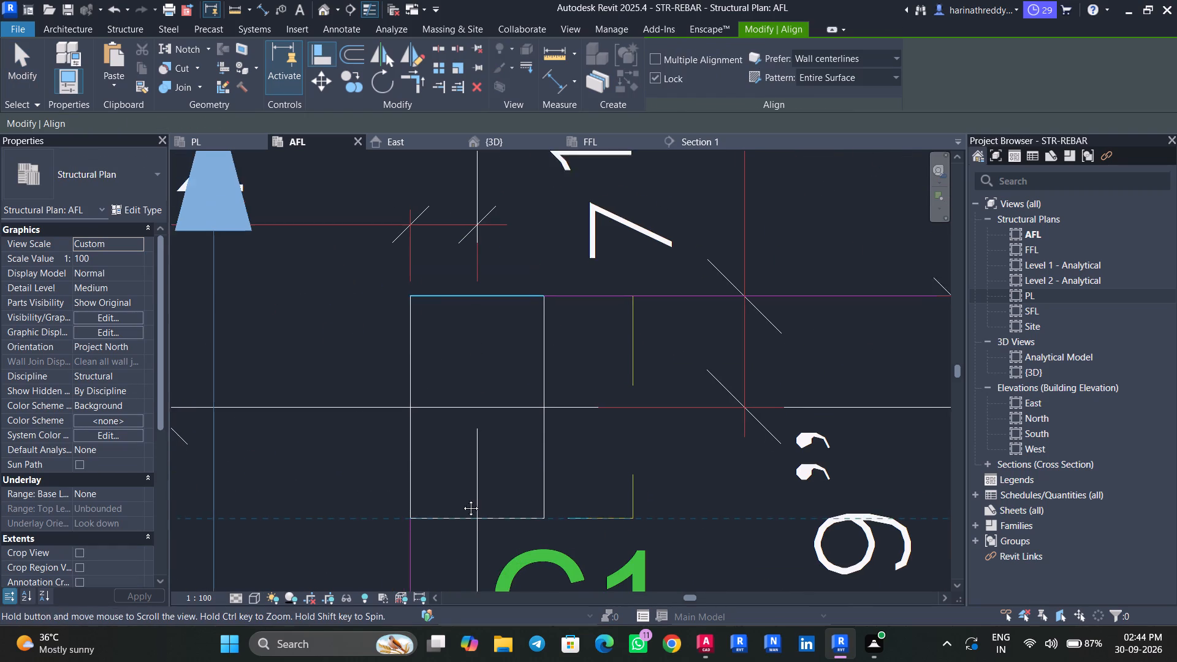
pyautogui.moveTo(462, 499); pyautogui.dragTo(462, 497, button='middle')
pyautogui.scroll(-5, 462, 483)
pyautogui.click(655, 80)
pyautogui.moveTo(619, 327); pyautogui.dragTo(610, 397, button='middle')
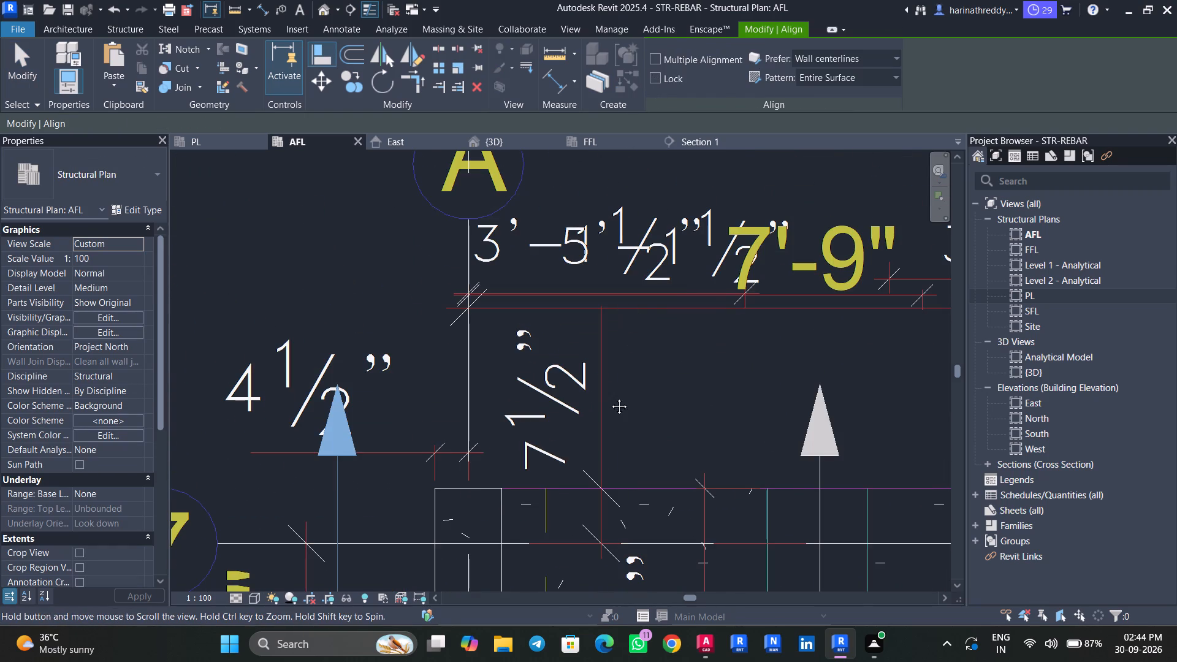
pyautogui.moveTo(610, 397); pyautogui.dragTo(608, 418, button='middle')
pyautogui.scroll(-2, 518, 266)
pyautogui.scroll(1, 517, 263)
pyautogui.scroll(-1, 517, 260)
pyautogui.moveTo(562, 216); pyautogui.dragTo(547, 390, button='middle')
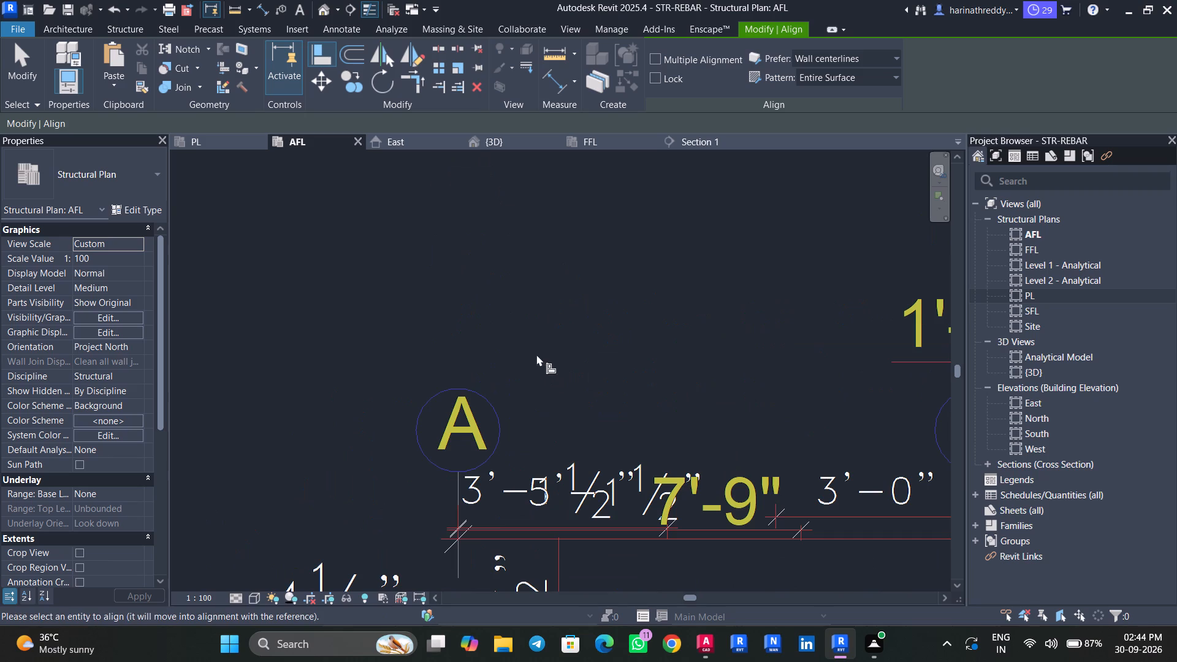
pyautogui.scroll(-8, 545, 361)
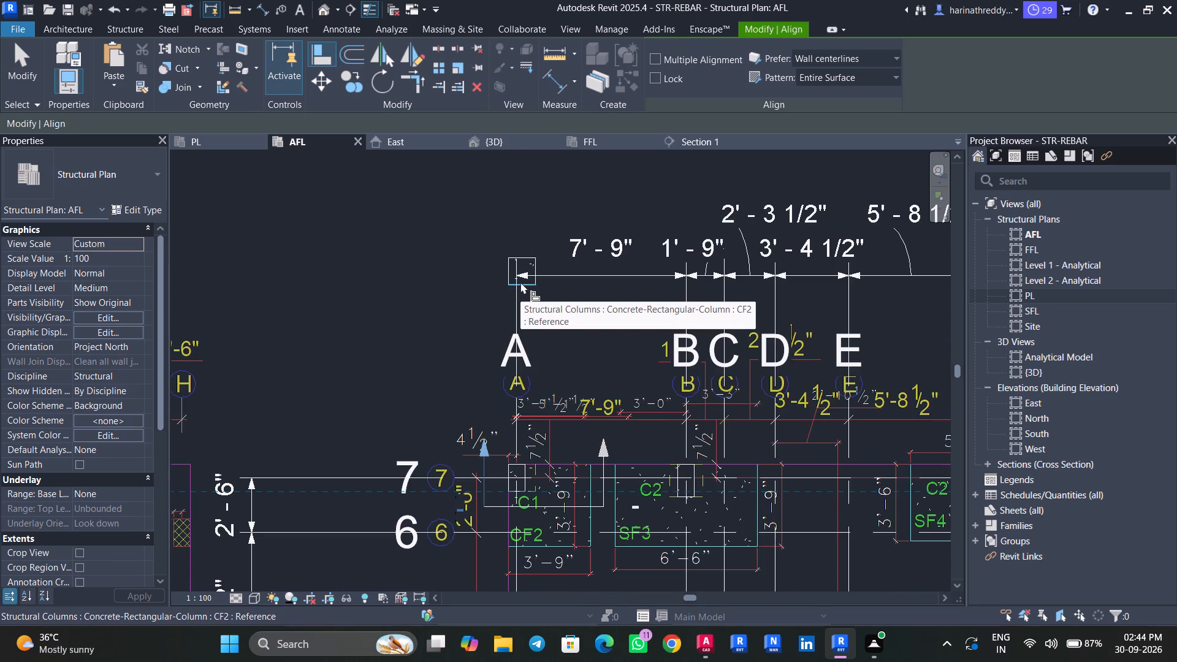
pyautogui.click(520, 282)
pyautogui.press('Escape')
pyautogui.press('Escape')
pyautogui.press('Escape')
# Examine the position of the CF2 column against the C1 column and CF2 footing in the AFL plan.
pyautogui.scroll(4, 522, 487)
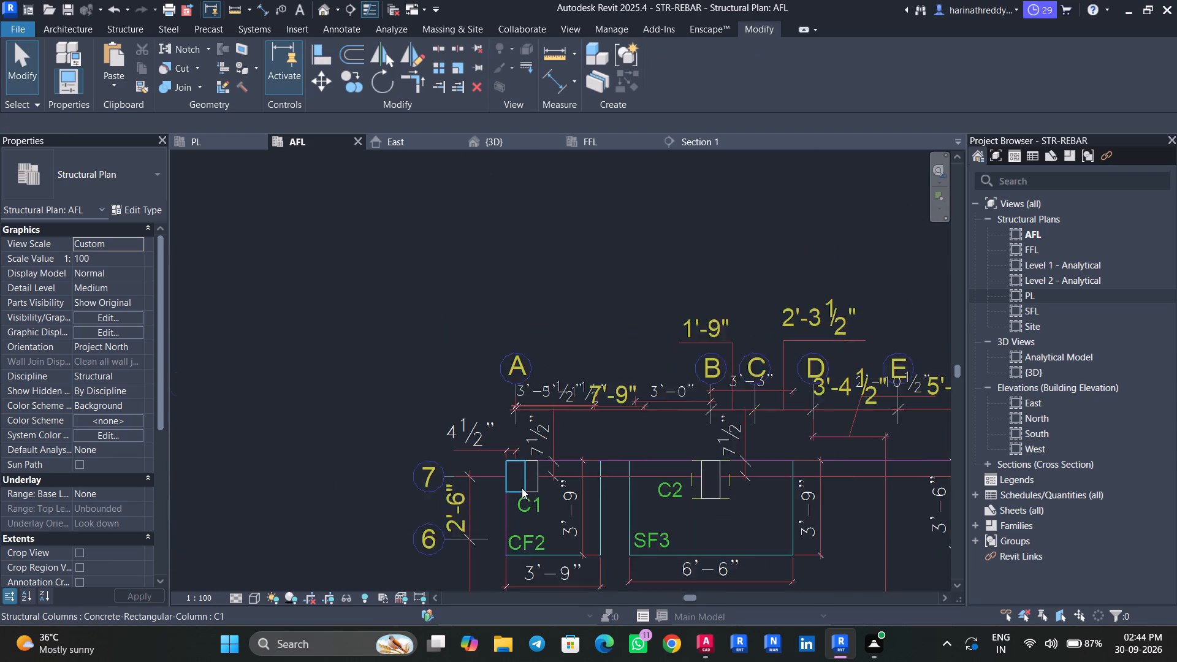
pyautogui.scroll(4, 522, 488)
pyautogui.click(541, 496)
pyautogui.moveTo(573, 475); pyautogui.dragTo(583, 376, button='middle')
pyautogui.press('Escape')
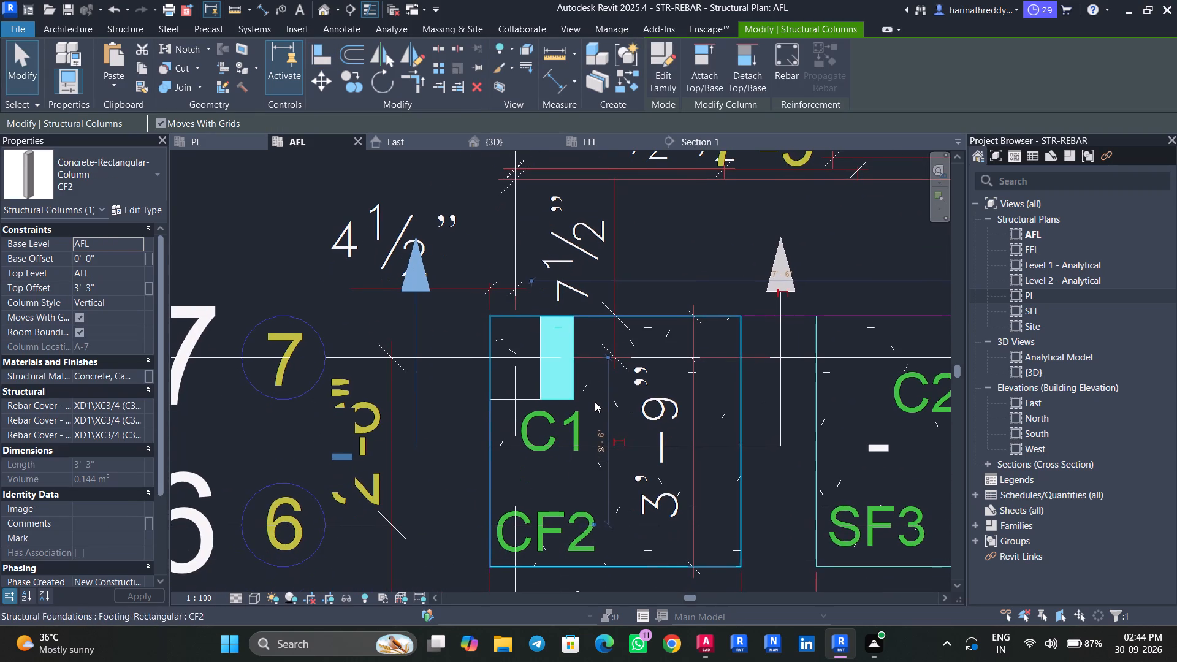
pyautogui.press('Escape')
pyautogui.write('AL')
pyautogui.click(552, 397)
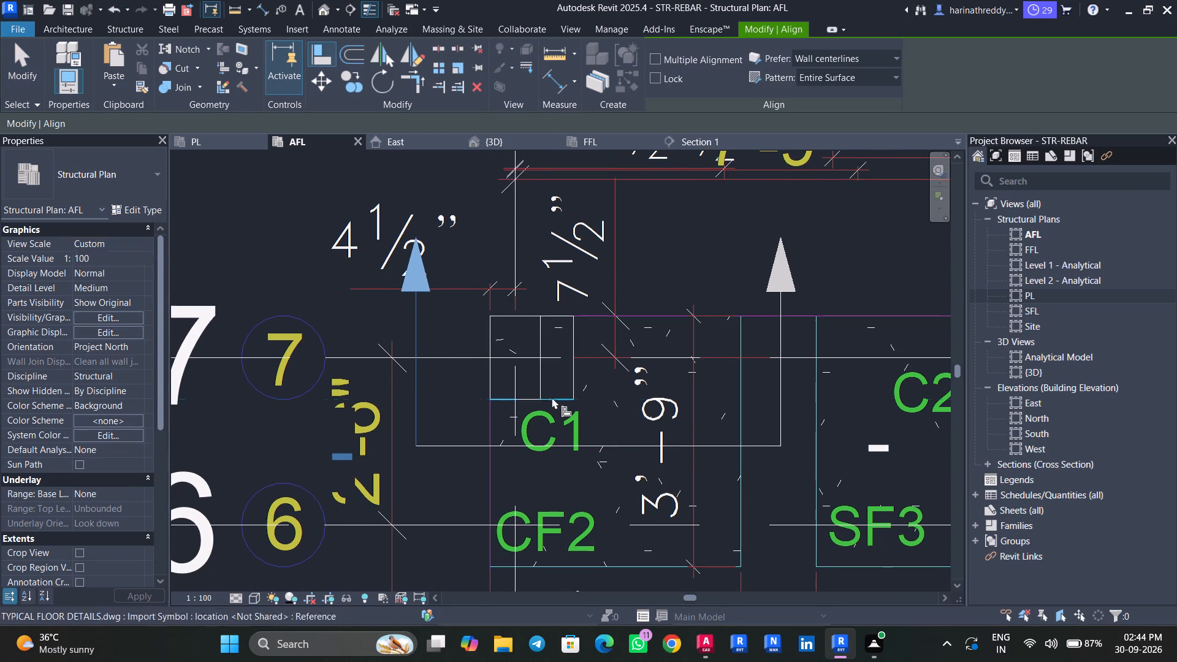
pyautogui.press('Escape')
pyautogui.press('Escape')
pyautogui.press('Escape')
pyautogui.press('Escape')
# Inspect the CF2 column against the C1 column, beam and footing in the AFL plan and from the back in 3D.
pyautogui.click(557, 388)
pyautogui.scroll(5, 566, 386)
pyautogui.press('Escape')
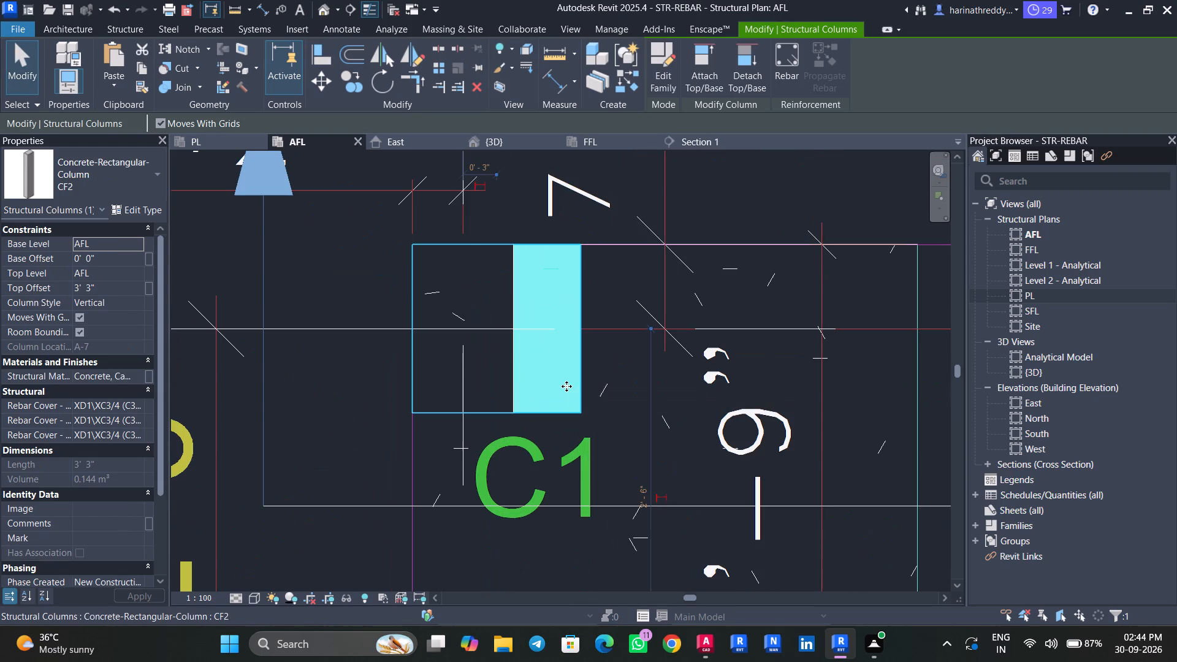
pyautogui.press('Escape')
pyautogui.press('Escape')
pyautogui.click(491, 148)
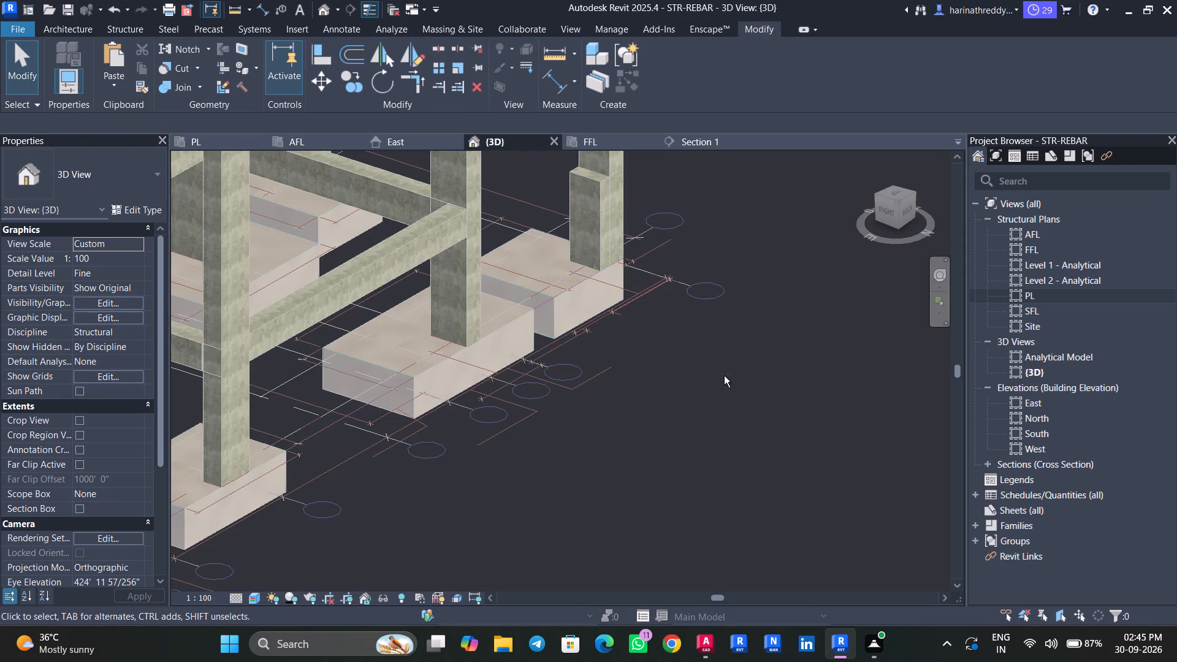
pyautogui.keyDown('shift'); pyautogui.moveTo(720, 375); pyautogui.dragTo(714, 374, button='middle'); pyautogui.keyUp('shift')
pyautogui.click(908, 209)
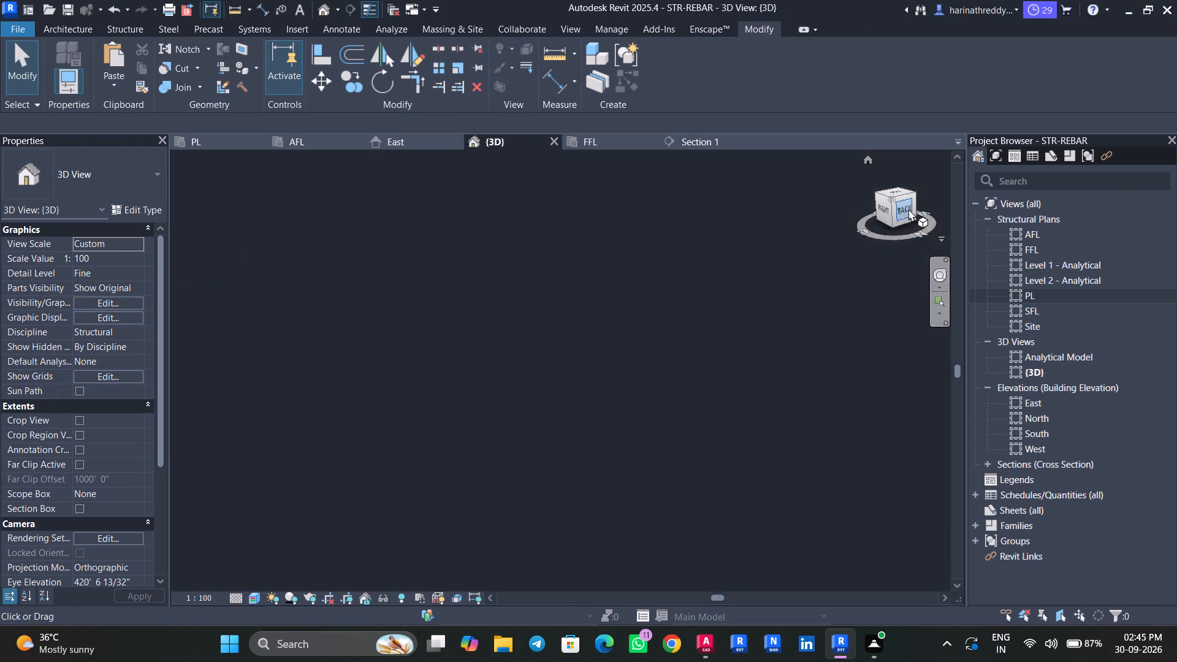
pyautogui.scroll(4, 465, 366)
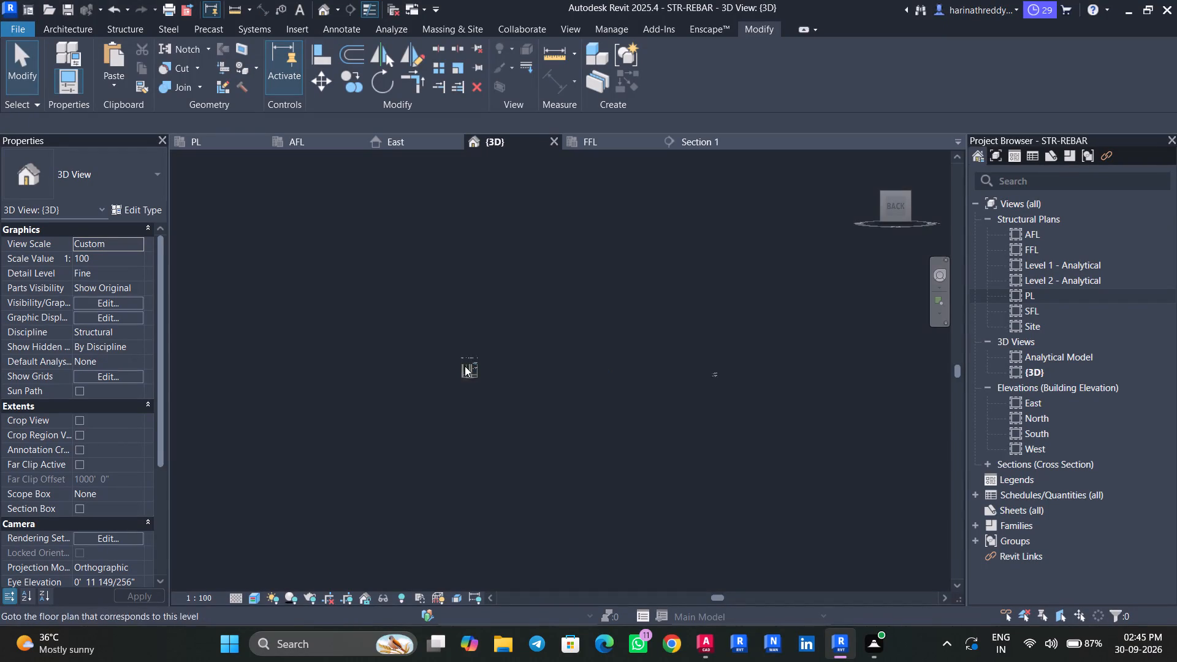
pyautogui.scroll(16, 465, 366)
pyautogui.scroll(-1, 487, 381)
pyautogui.scroll(12, 487, 381)
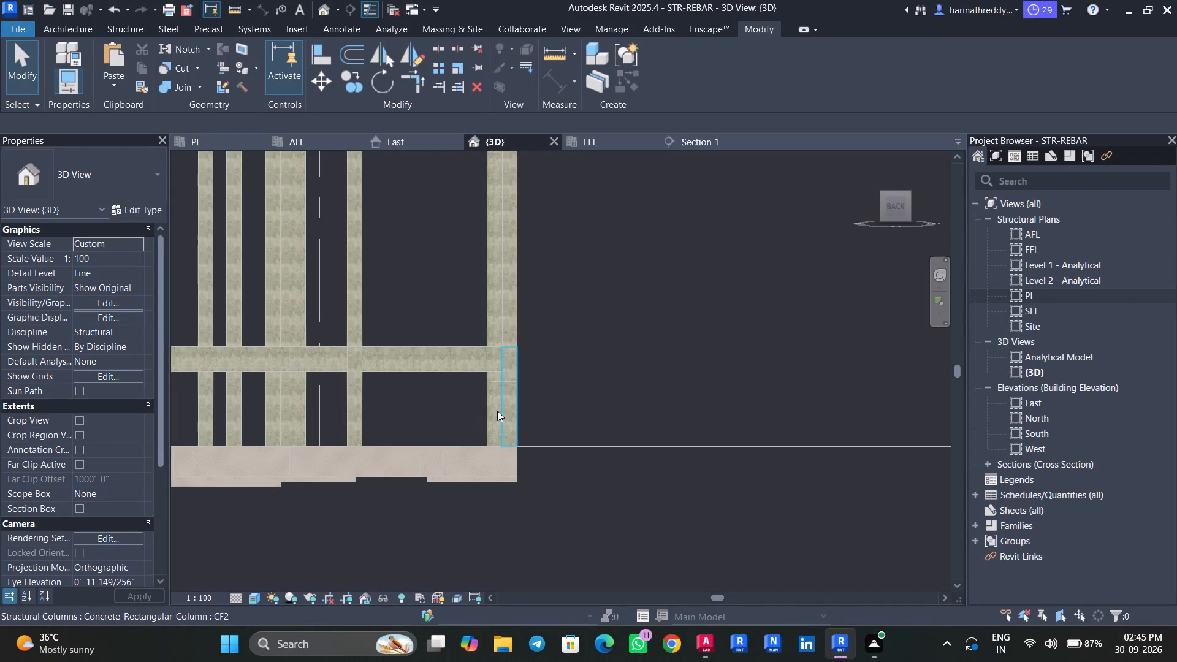
pyautogui.click(506, 420)
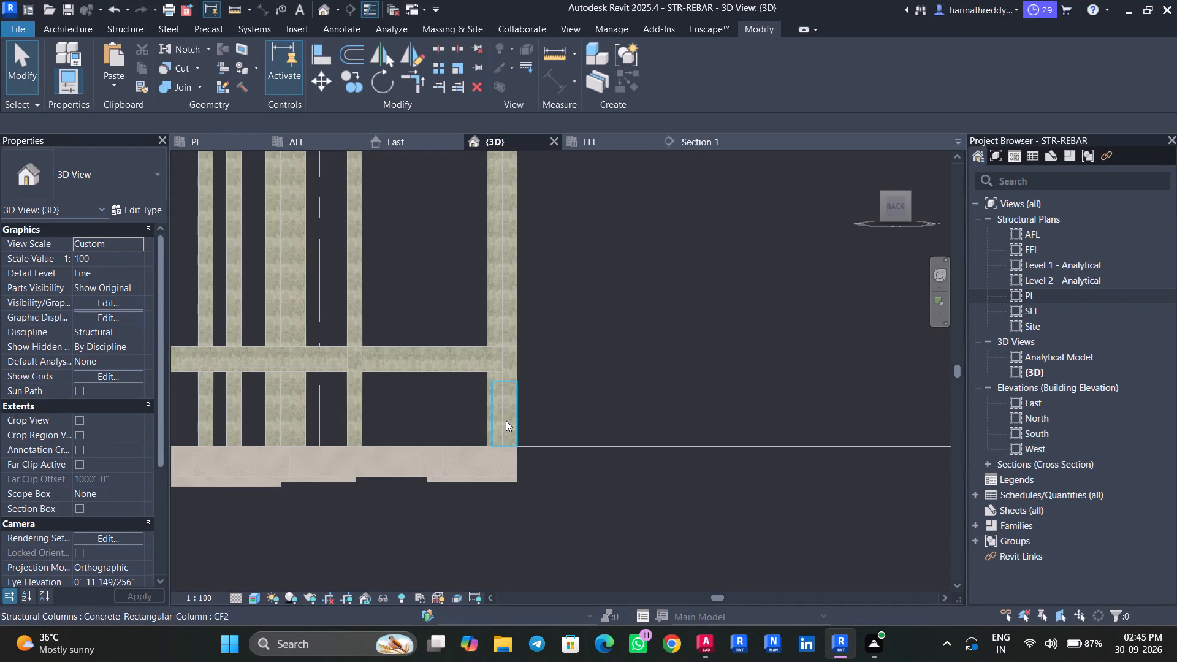
pyautogui.moveTo(569, 395); pyautogui.dragTo(748, 384, button='middle')
pyautogui.scroll(1, 748, 384)
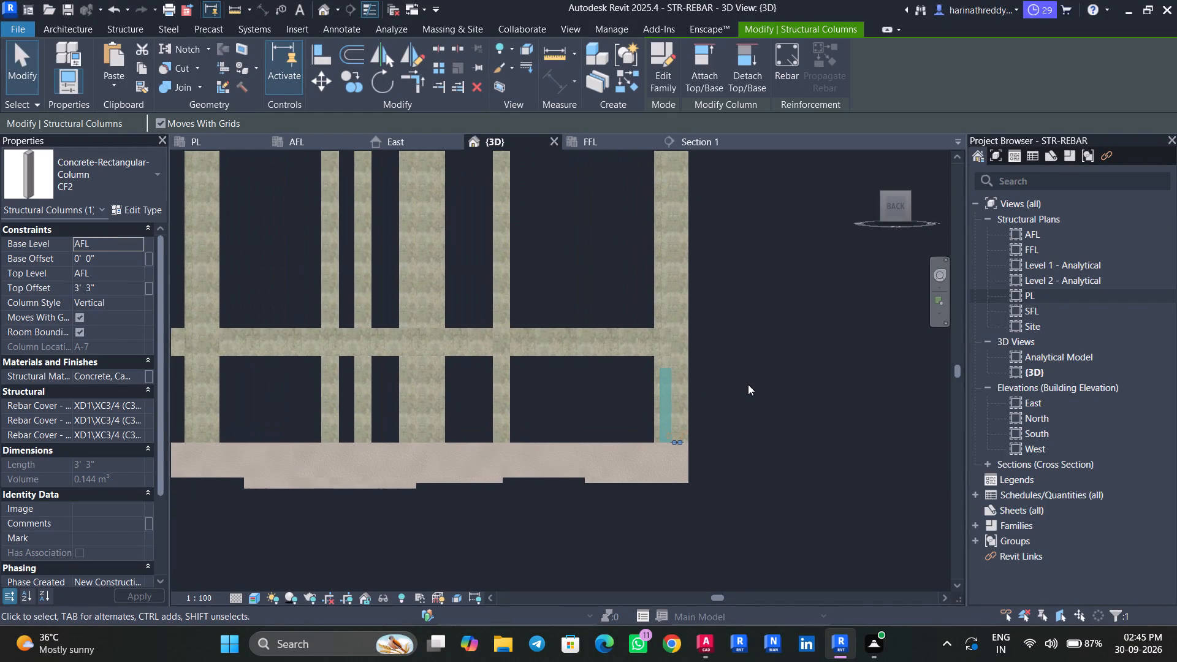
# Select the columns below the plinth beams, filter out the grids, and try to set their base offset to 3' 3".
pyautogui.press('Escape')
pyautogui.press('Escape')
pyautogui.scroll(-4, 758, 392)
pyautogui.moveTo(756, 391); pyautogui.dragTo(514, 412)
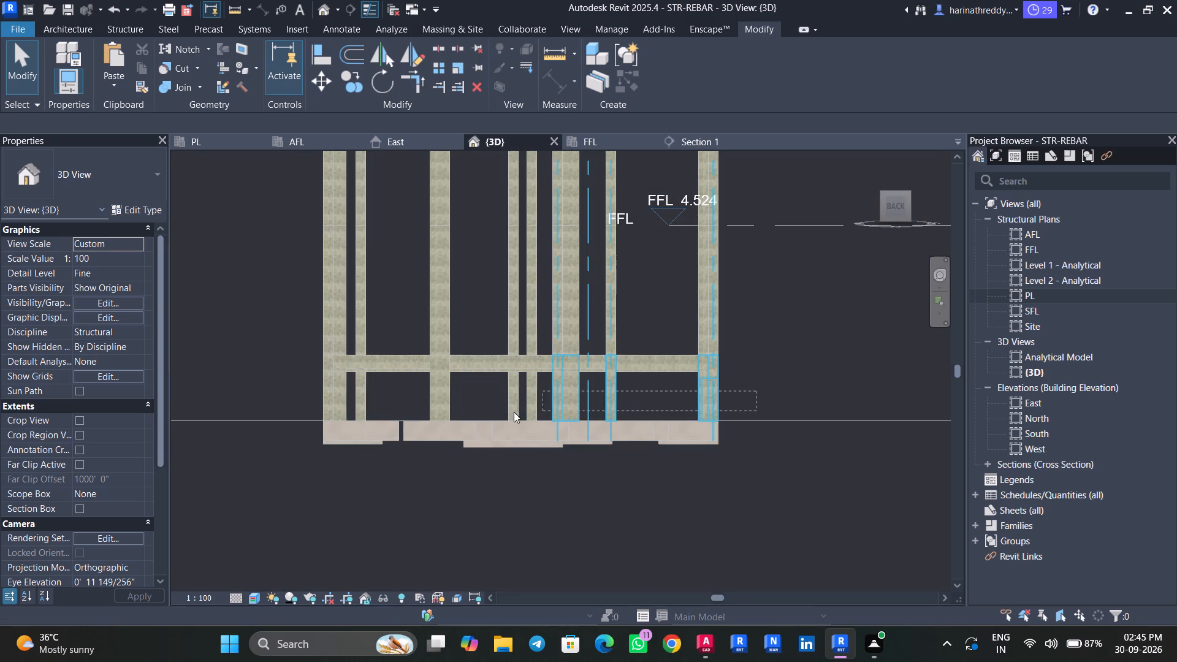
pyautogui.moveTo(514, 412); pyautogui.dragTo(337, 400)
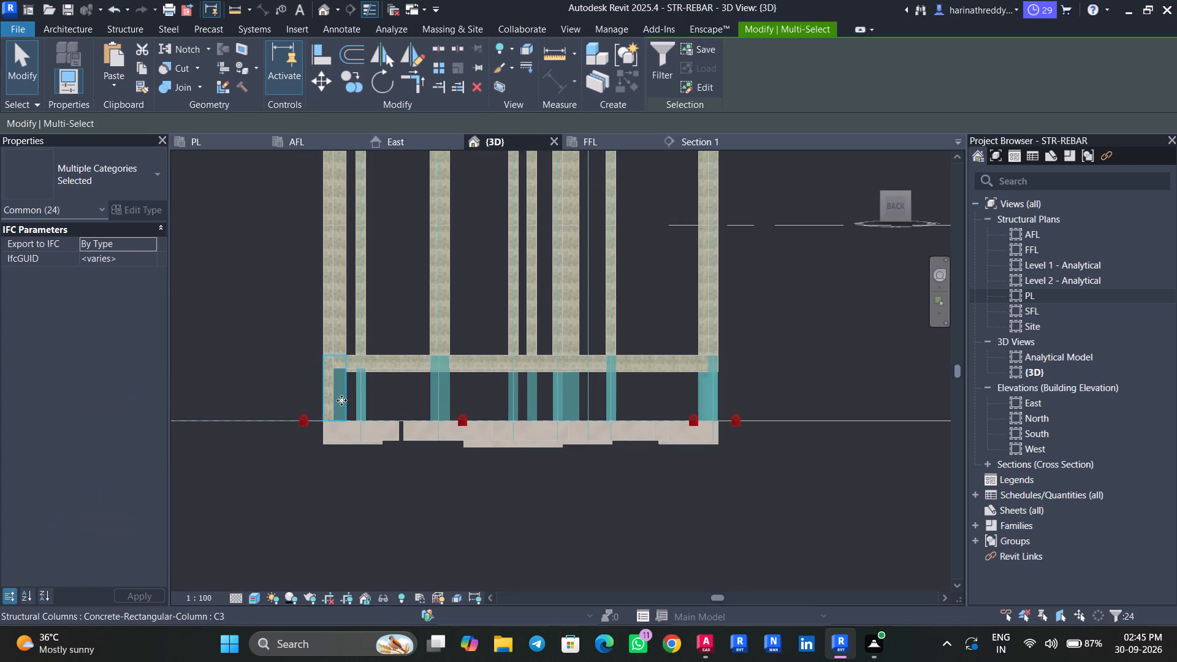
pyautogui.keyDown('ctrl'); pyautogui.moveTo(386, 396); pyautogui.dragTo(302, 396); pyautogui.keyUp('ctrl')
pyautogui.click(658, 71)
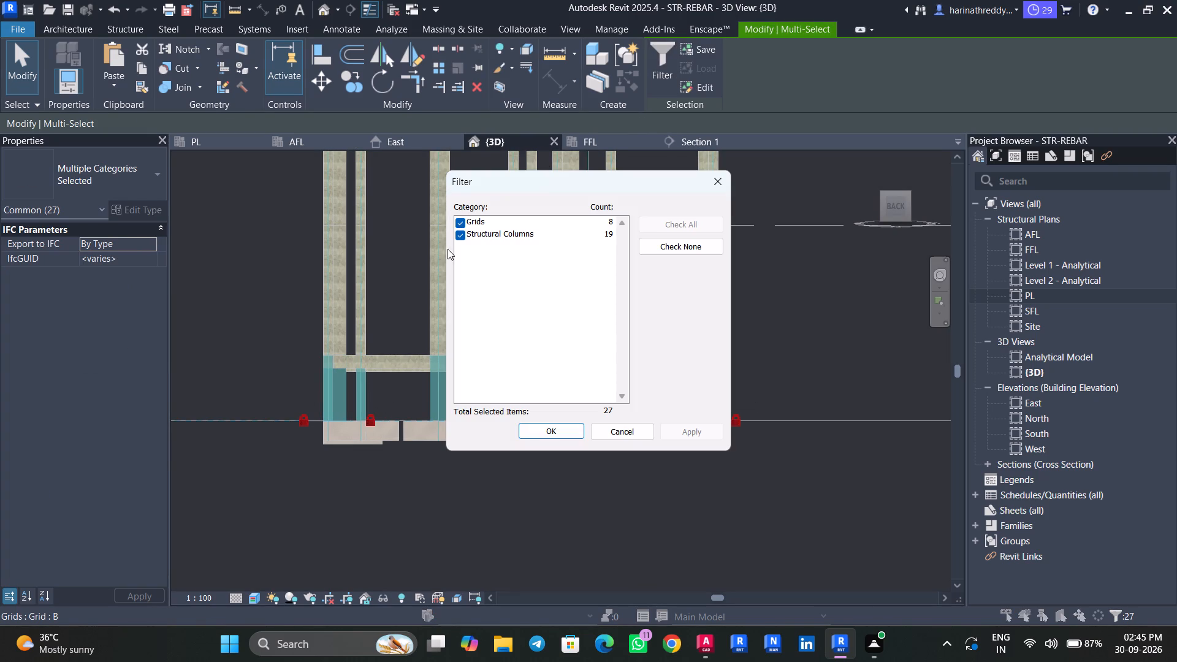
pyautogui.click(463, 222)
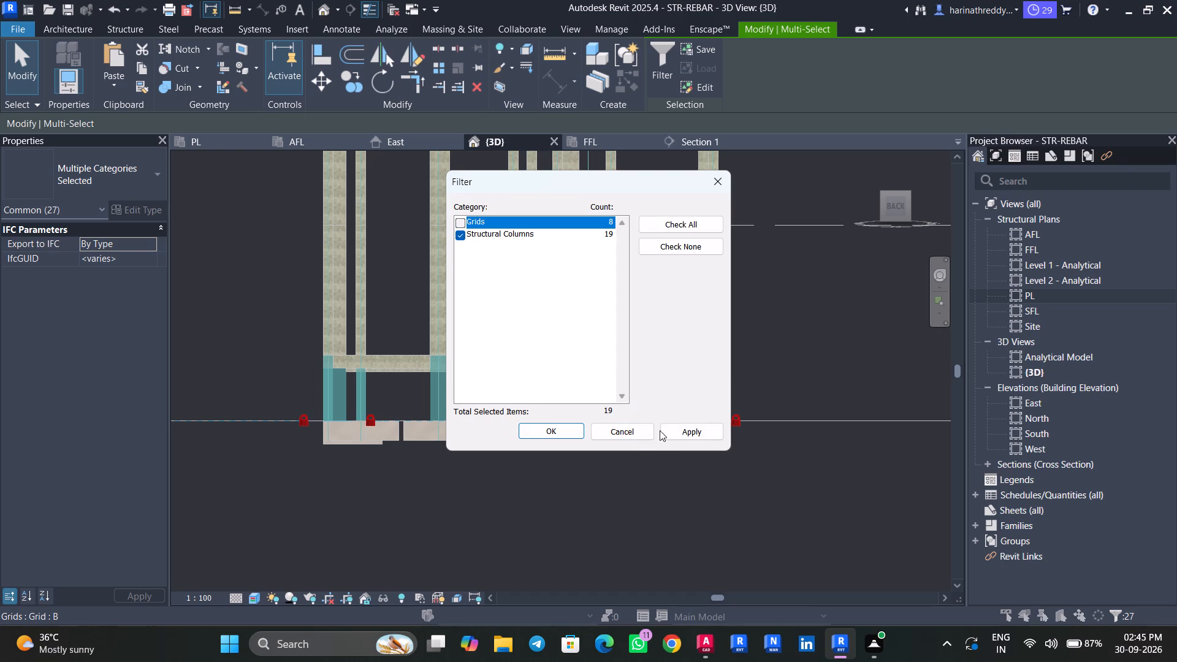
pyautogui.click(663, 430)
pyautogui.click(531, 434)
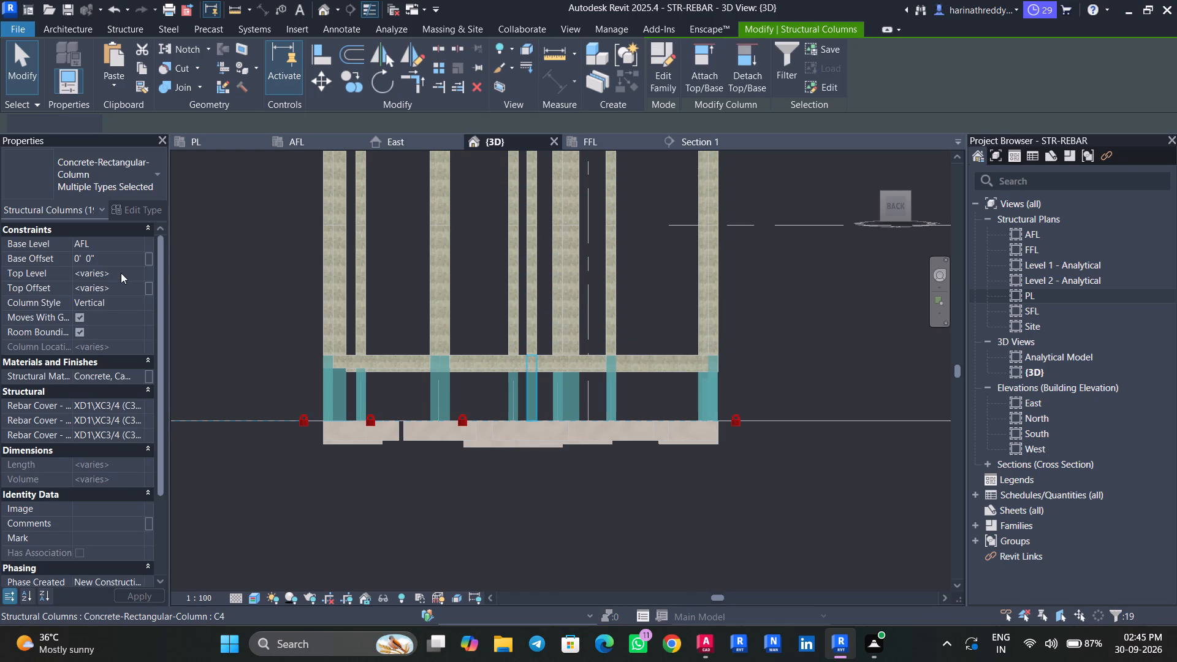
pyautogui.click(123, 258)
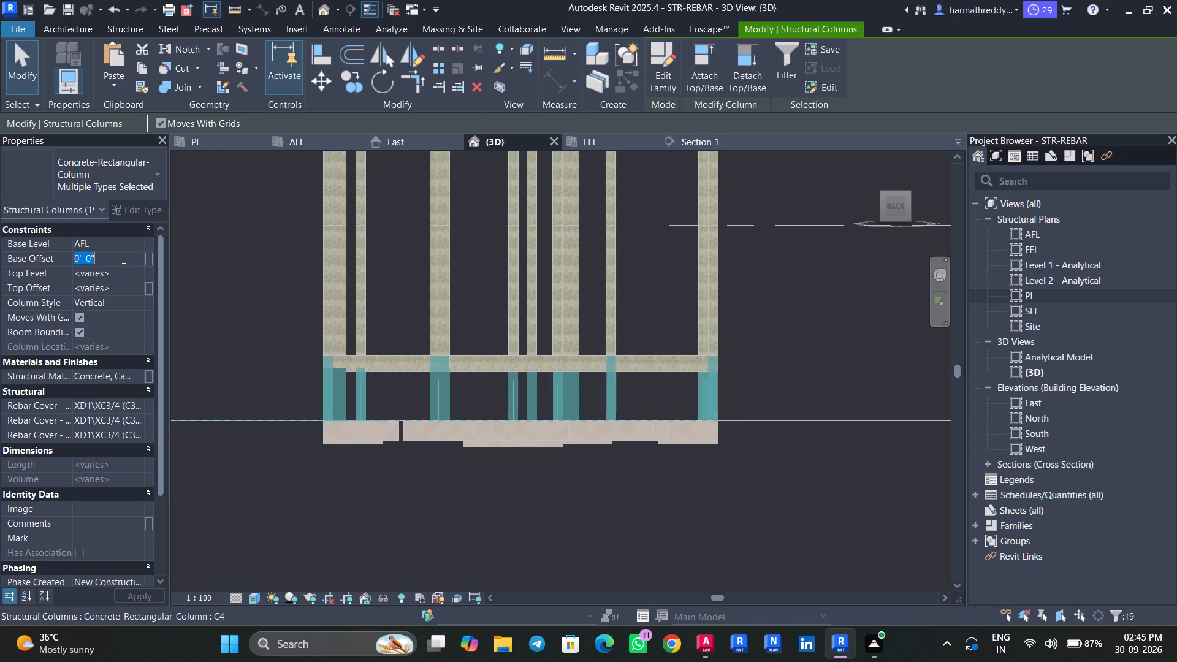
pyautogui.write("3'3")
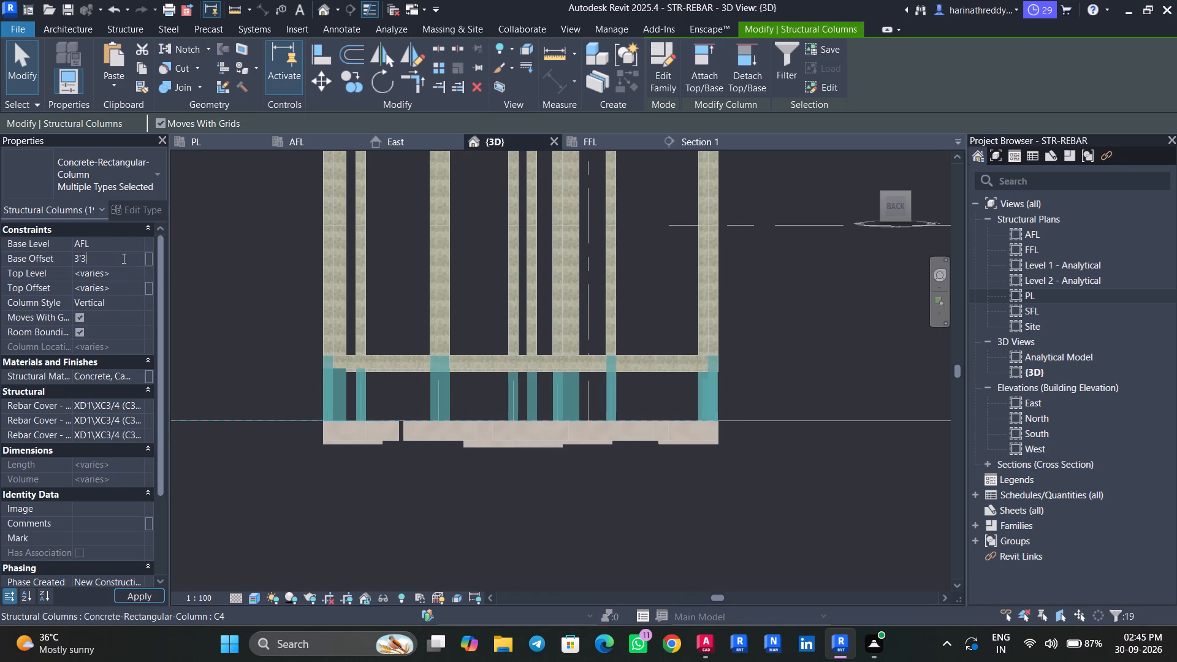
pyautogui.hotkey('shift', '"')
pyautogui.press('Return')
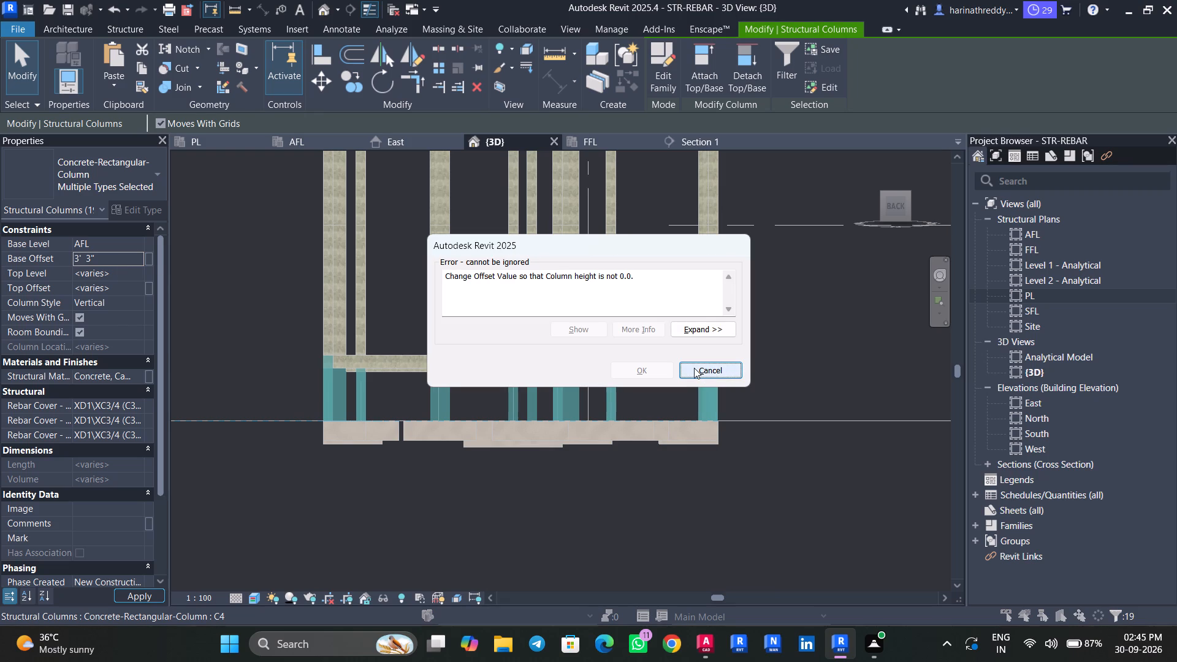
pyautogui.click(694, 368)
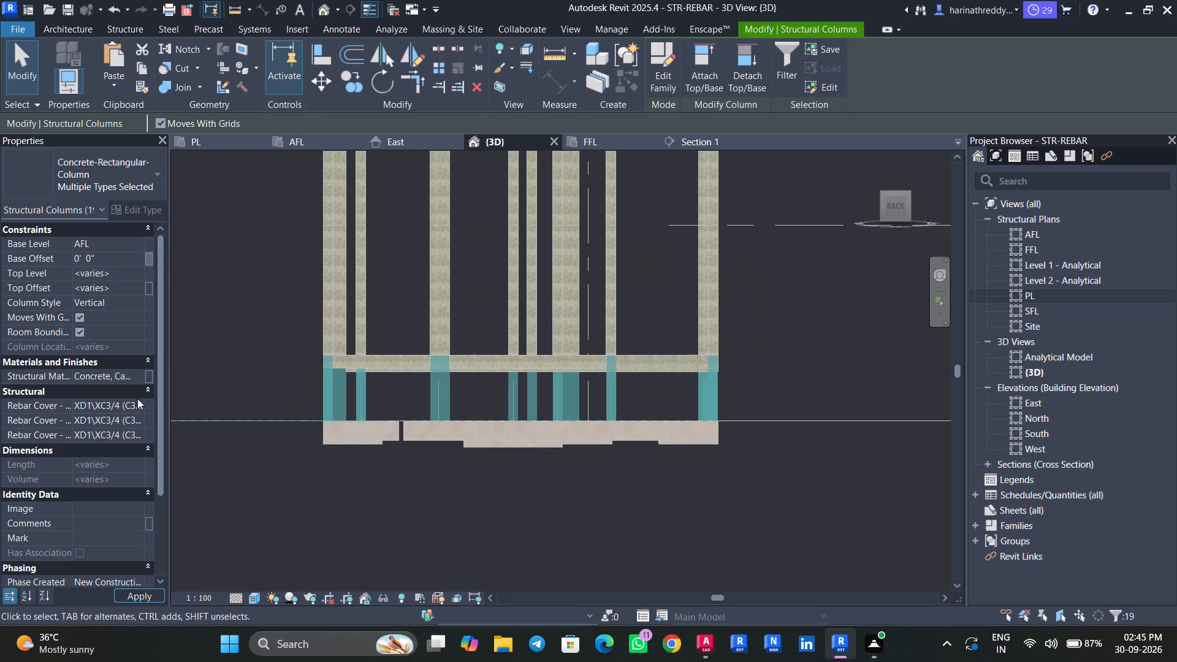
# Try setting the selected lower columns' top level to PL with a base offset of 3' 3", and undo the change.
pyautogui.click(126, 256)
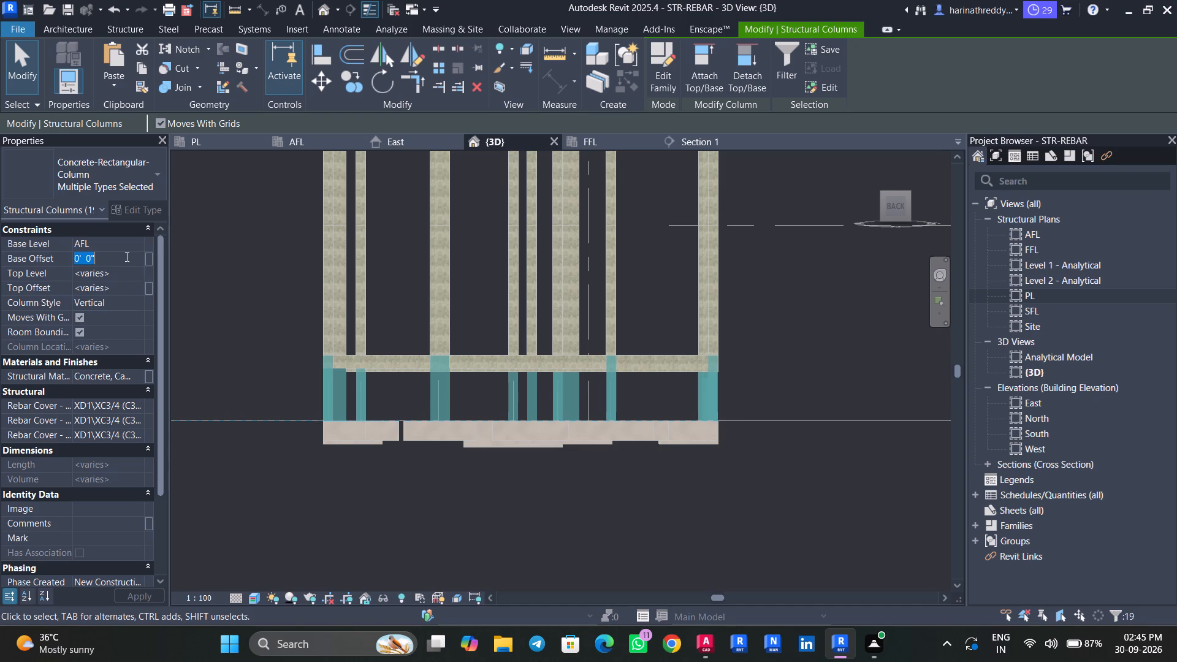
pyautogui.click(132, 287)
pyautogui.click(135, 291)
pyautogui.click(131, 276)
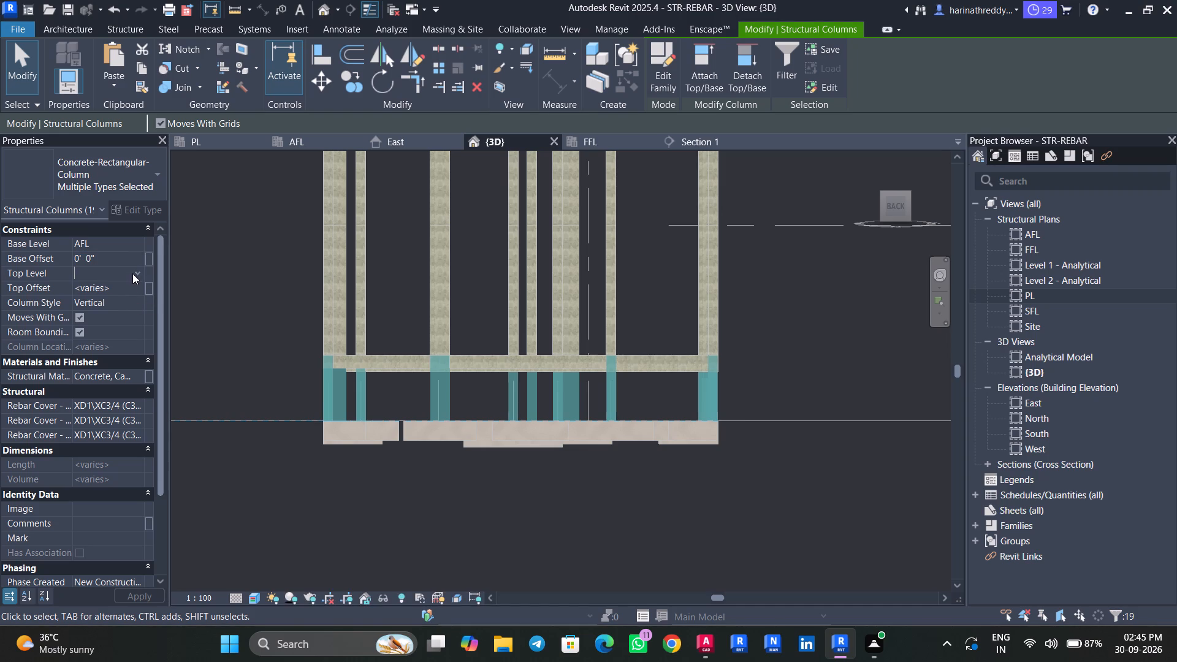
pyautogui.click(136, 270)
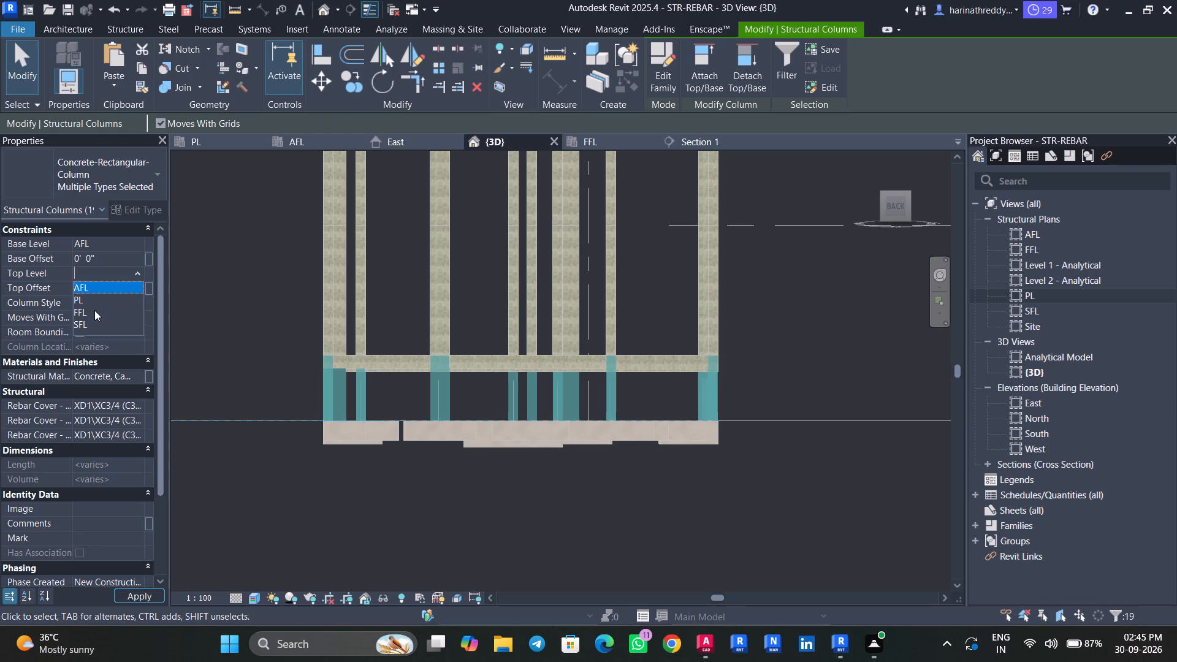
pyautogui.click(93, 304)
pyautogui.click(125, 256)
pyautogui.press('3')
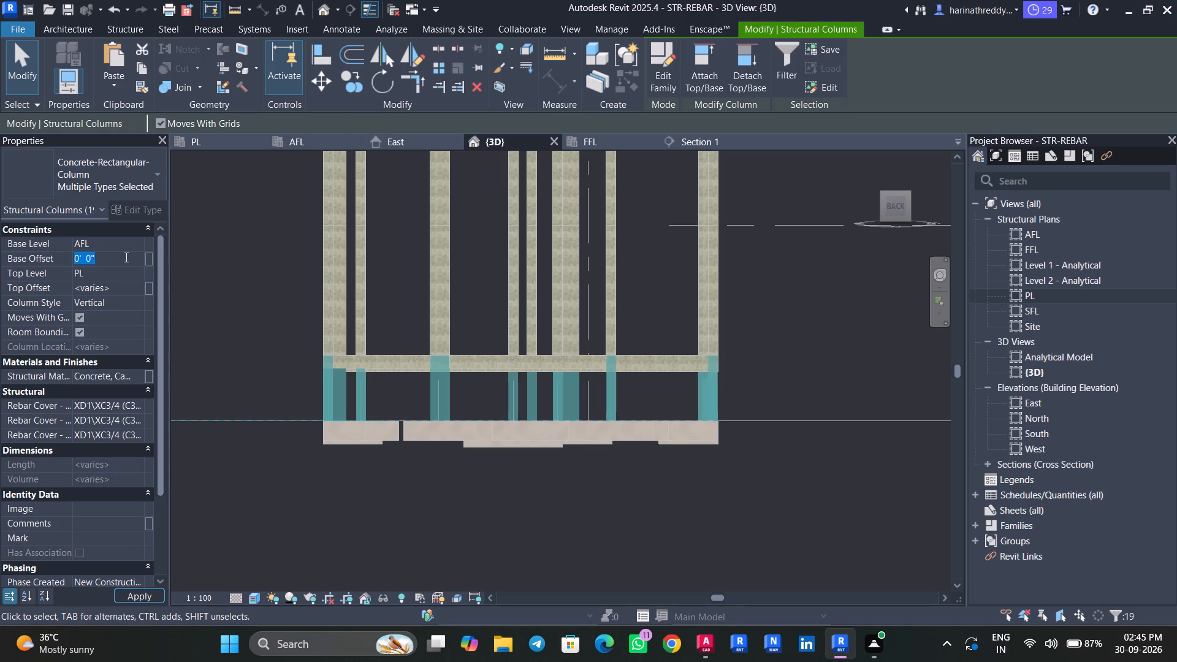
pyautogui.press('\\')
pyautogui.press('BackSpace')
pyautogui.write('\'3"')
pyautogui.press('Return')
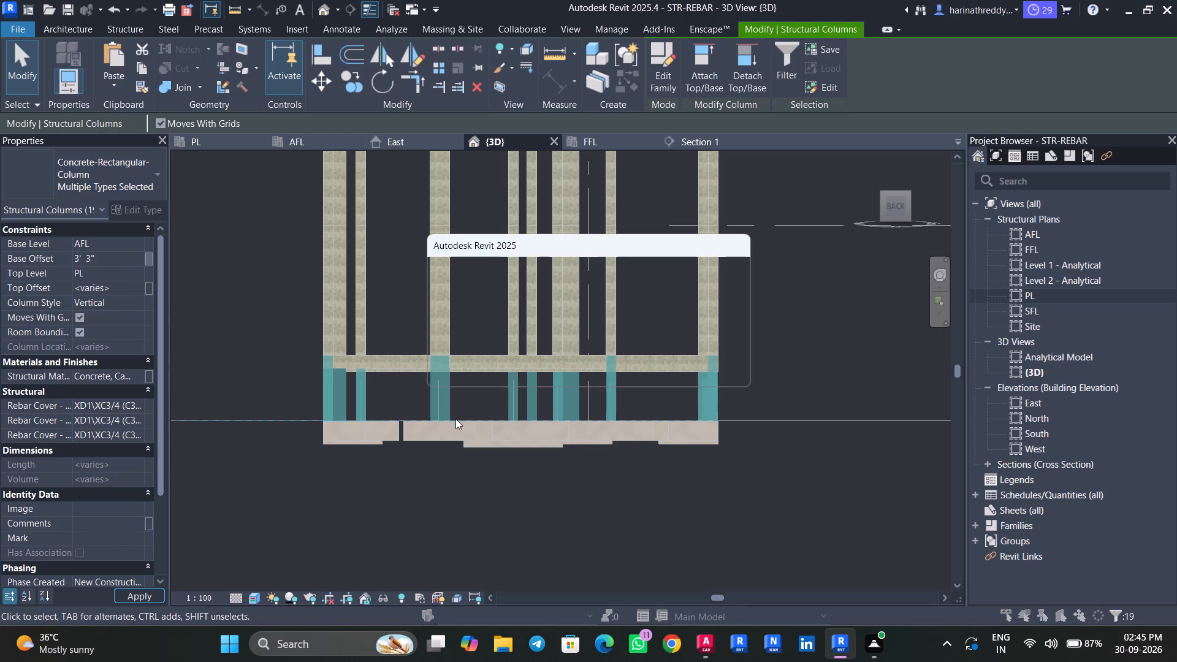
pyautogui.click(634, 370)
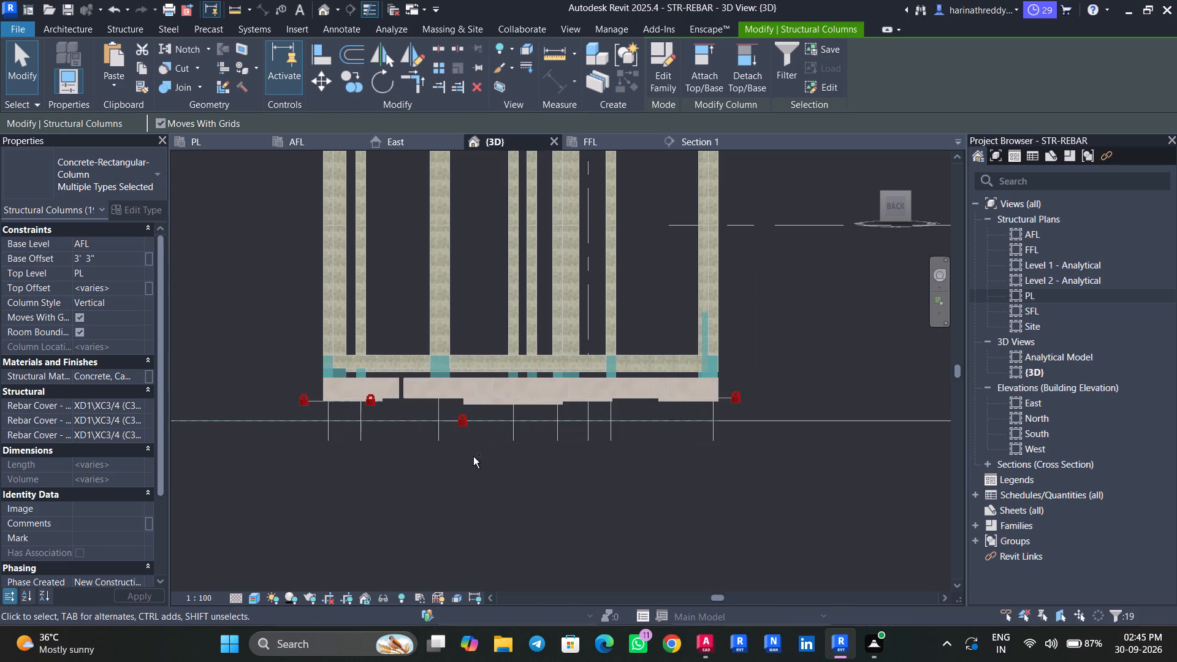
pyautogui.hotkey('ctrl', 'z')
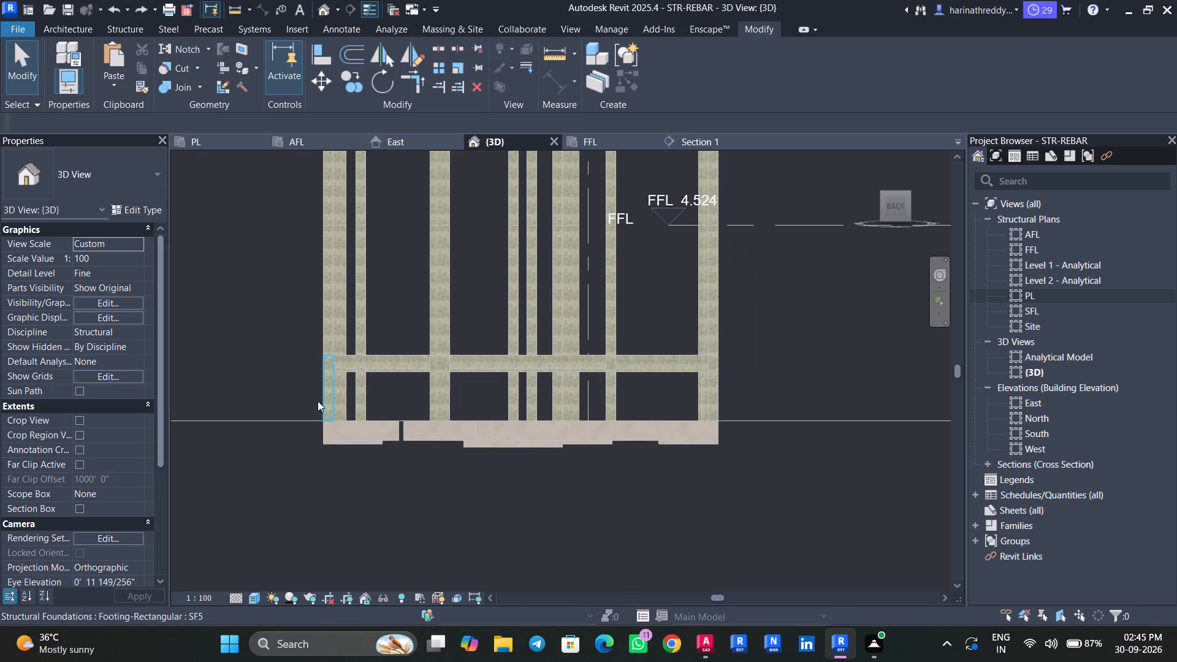
# Reselect the lower columns with their grids and unlock the five locked constraints along the AFL level line.
pyautogui.moveTo(747, 397); pyautogui.dragTo(385, 398)
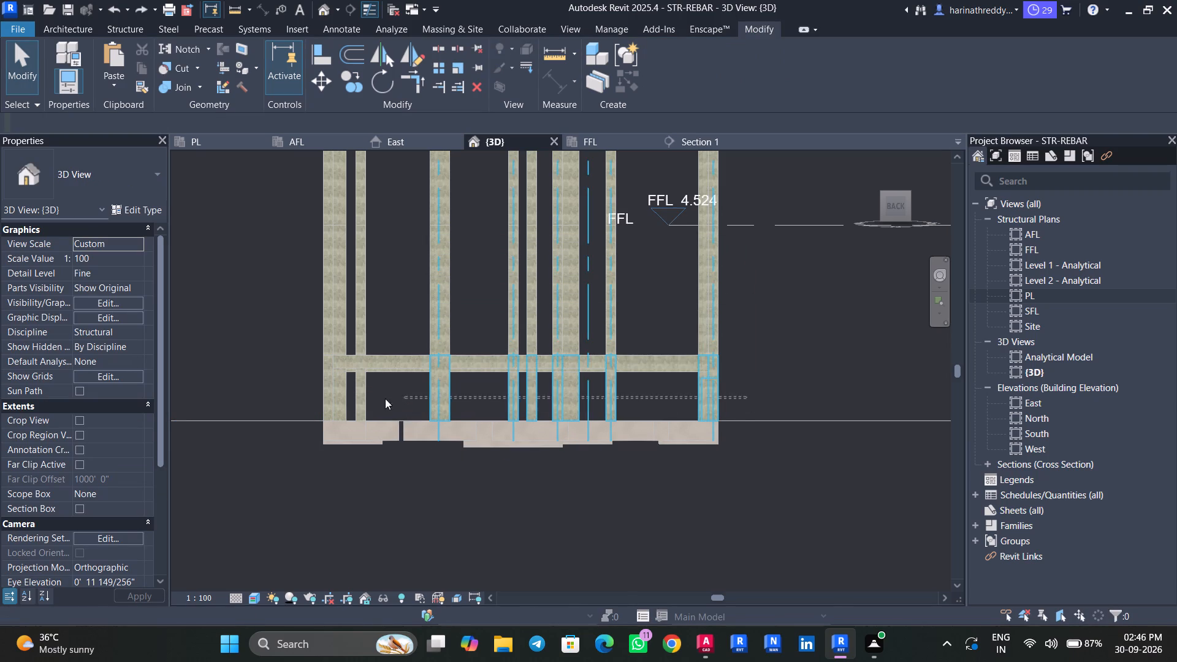
pyautogui.moveTo(385, 398); pyautogui.dragTo(292, 398)
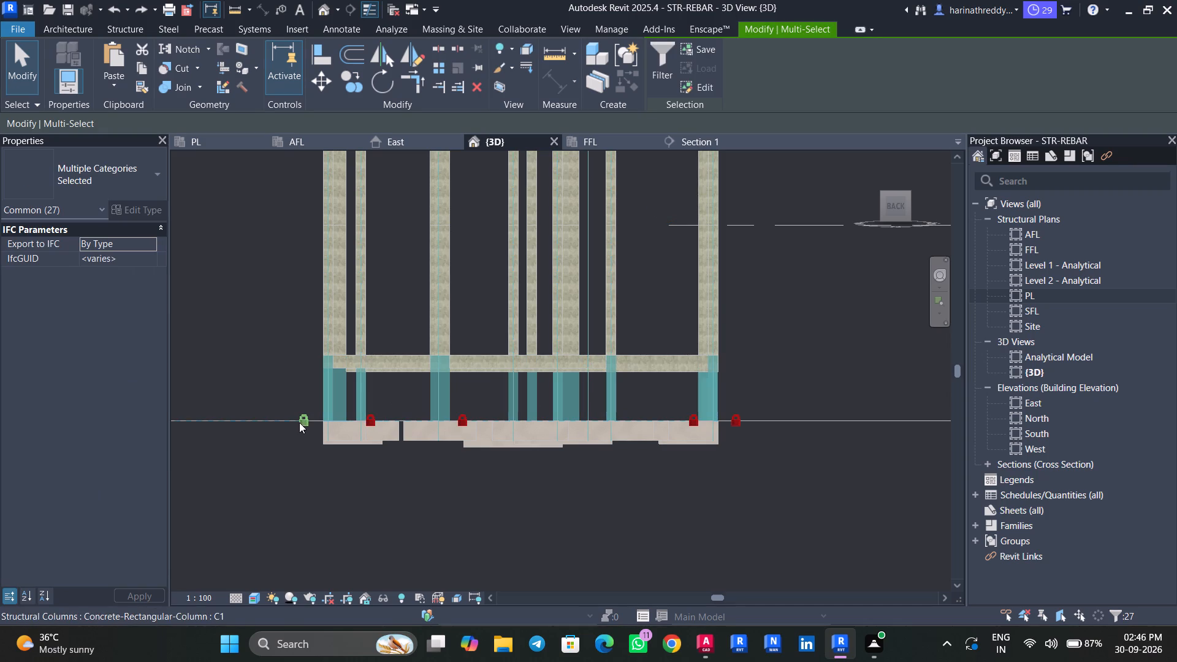
pyautogui.click(299, 422)
pyautogui.click(365, 423)
pyautogui.click(458, 421)
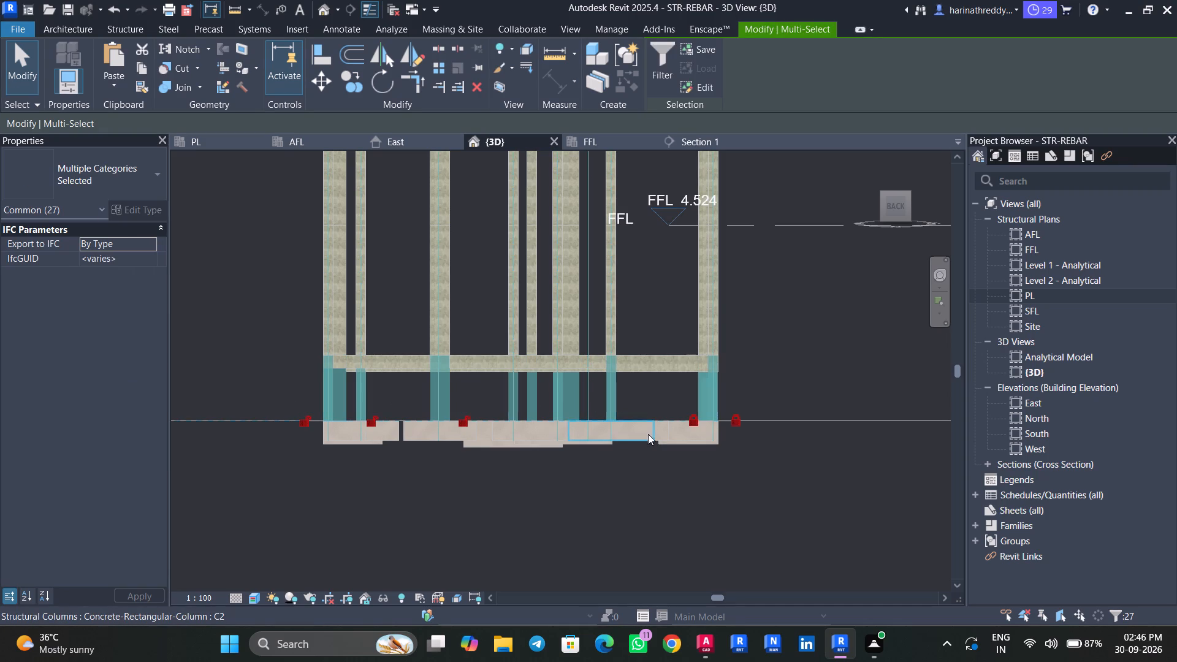
pyautogui.click(688, 419)
pyautogui.click(728, 421)
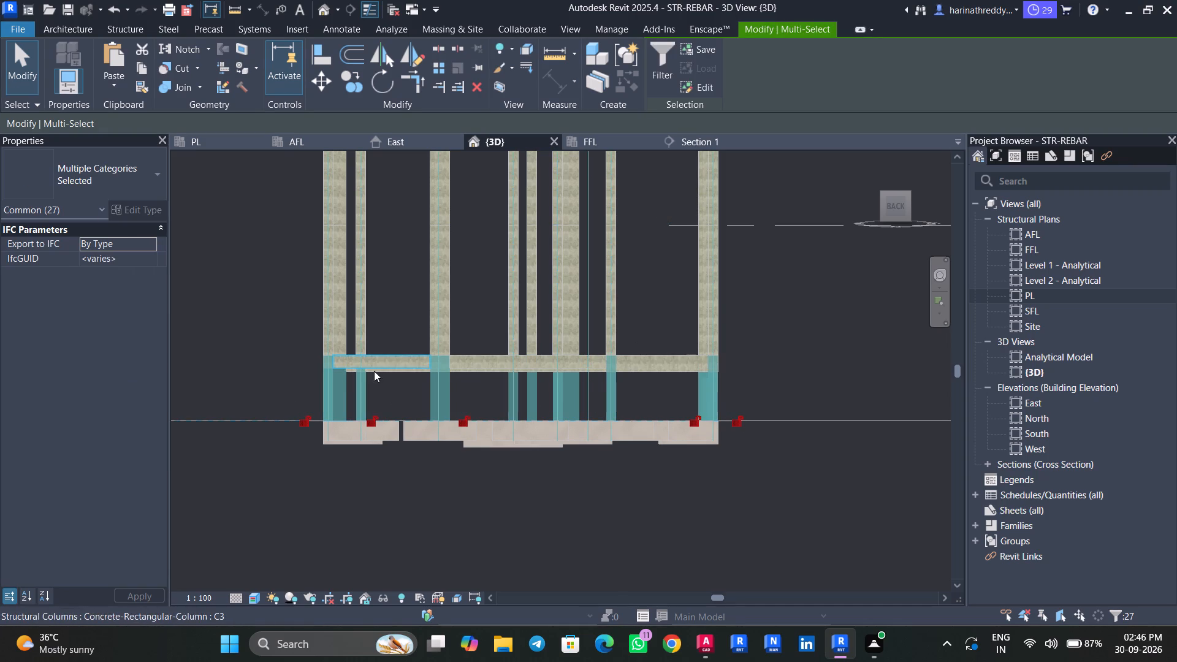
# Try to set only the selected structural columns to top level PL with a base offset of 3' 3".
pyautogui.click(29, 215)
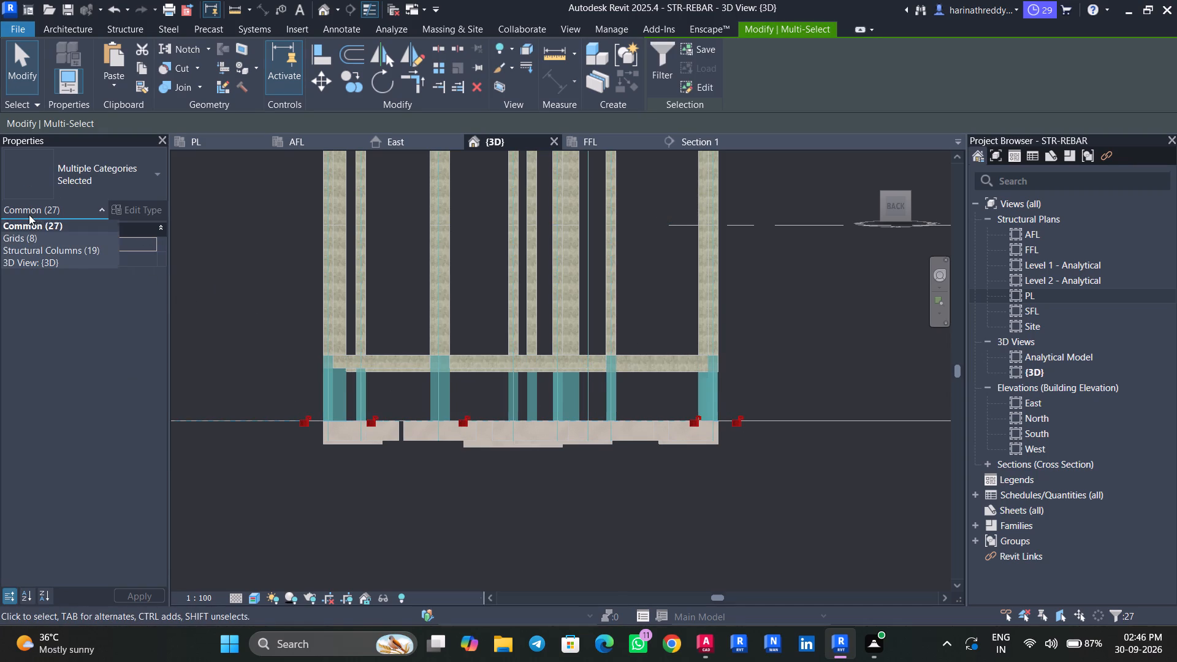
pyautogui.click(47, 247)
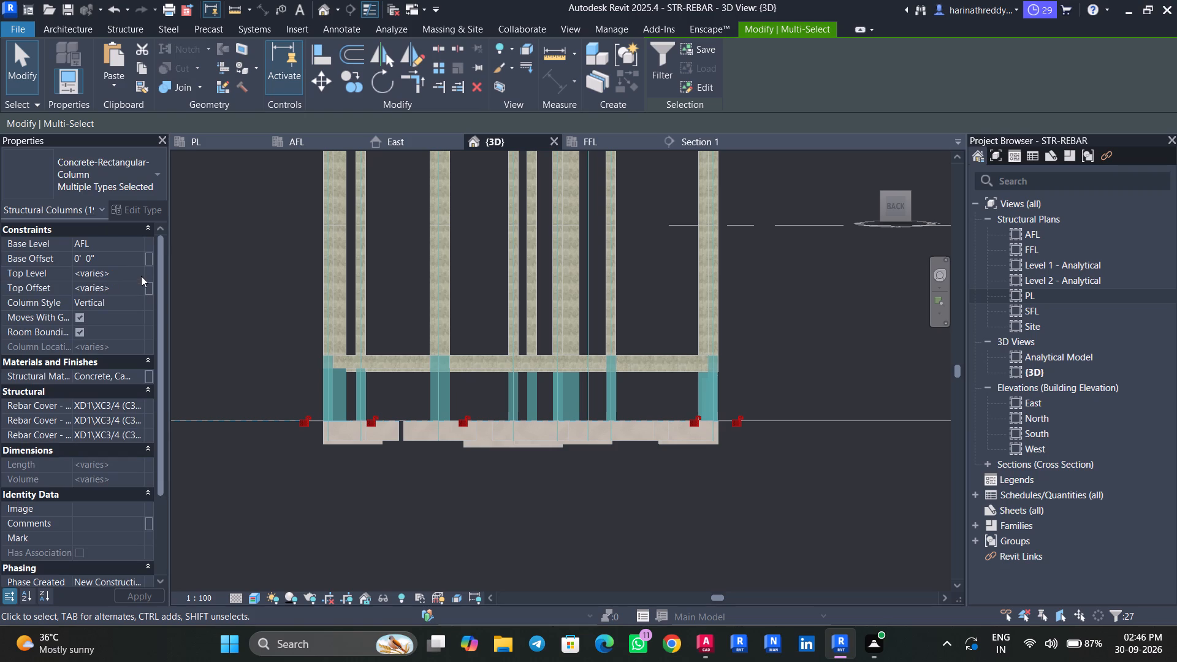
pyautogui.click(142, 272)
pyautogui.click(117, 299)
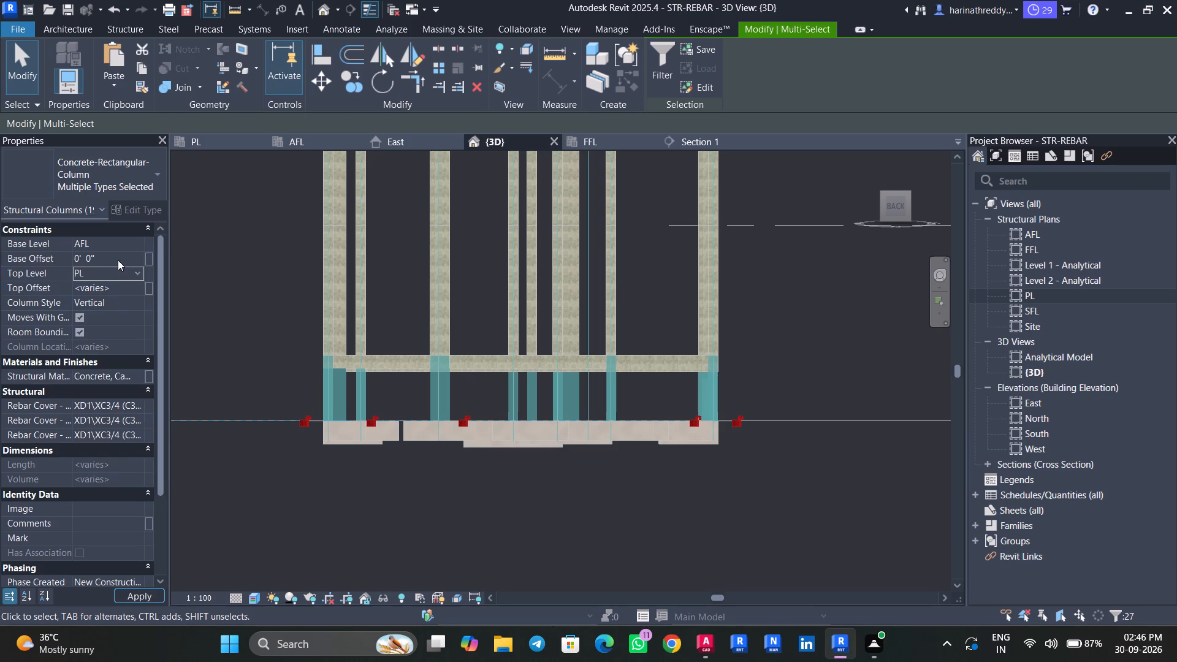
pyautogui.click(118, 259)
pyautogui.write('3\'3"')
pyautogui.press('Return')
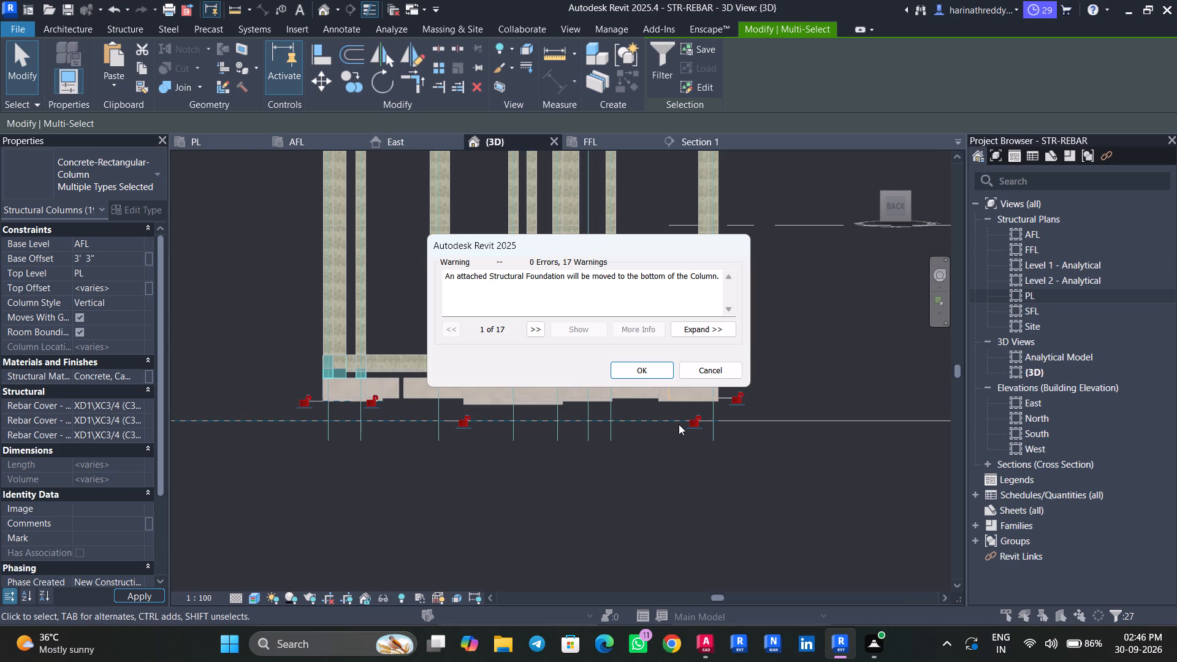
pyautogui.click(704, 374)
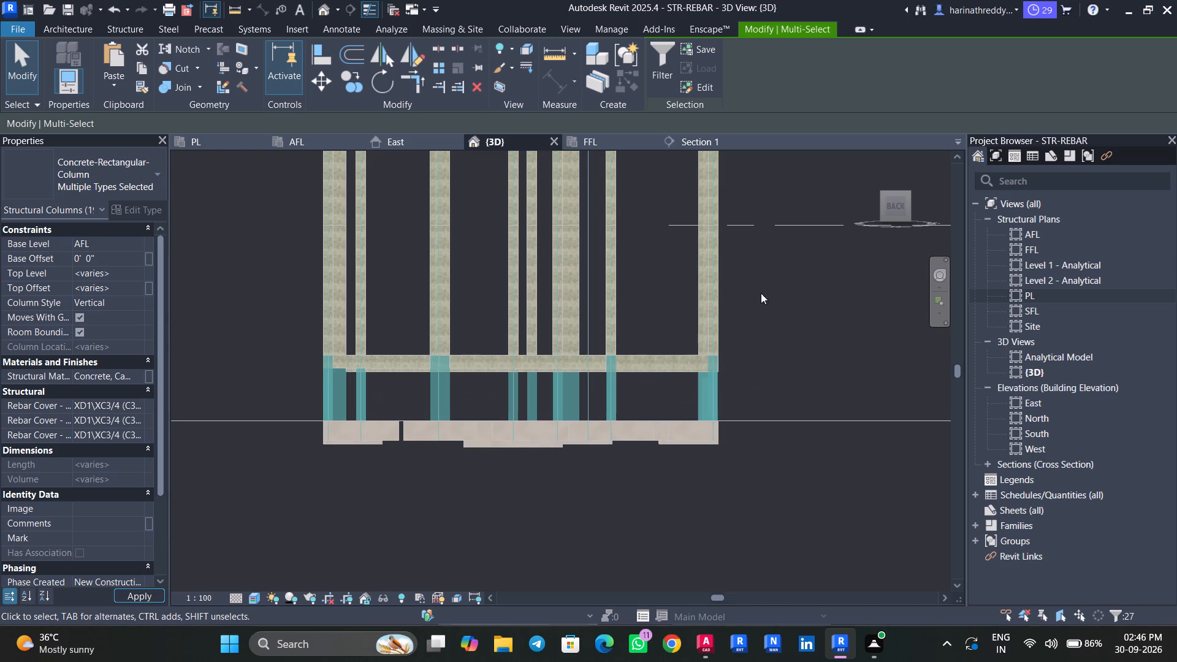
# Select all lower columns from the side, limit the selection to structural columns, and examine their shared level constraints.
pyautogui.click(873, 207)
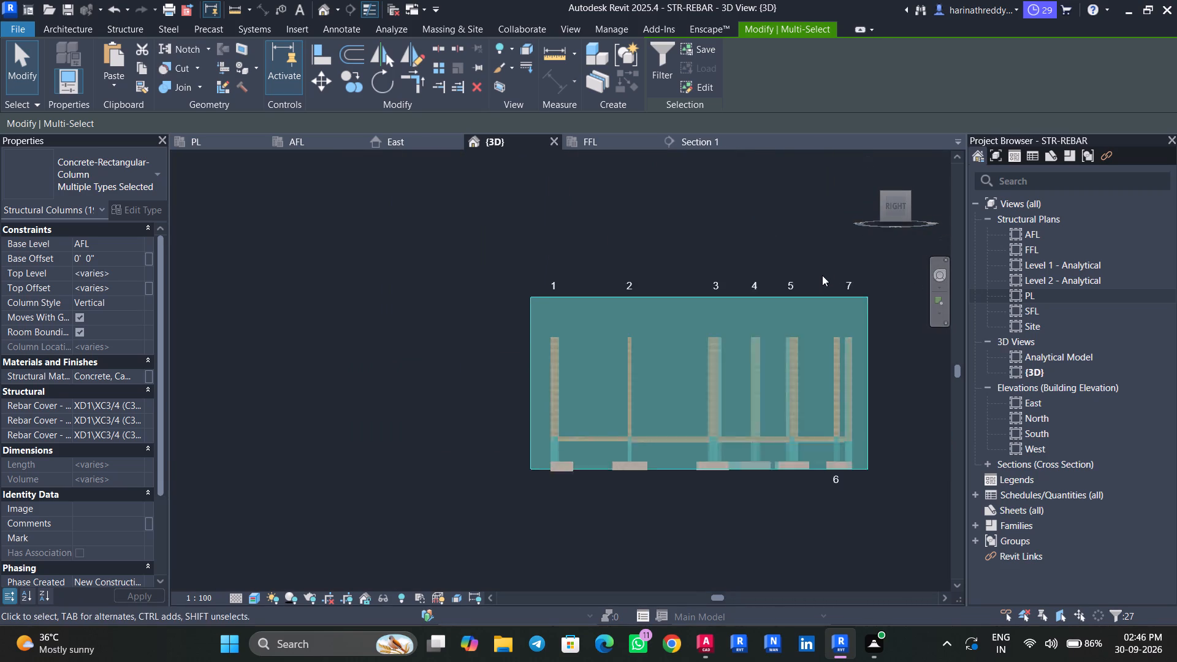
pyautogui.scroll(2, 480, 471)
pyautogui.press('`')
pyautogui.press('`')
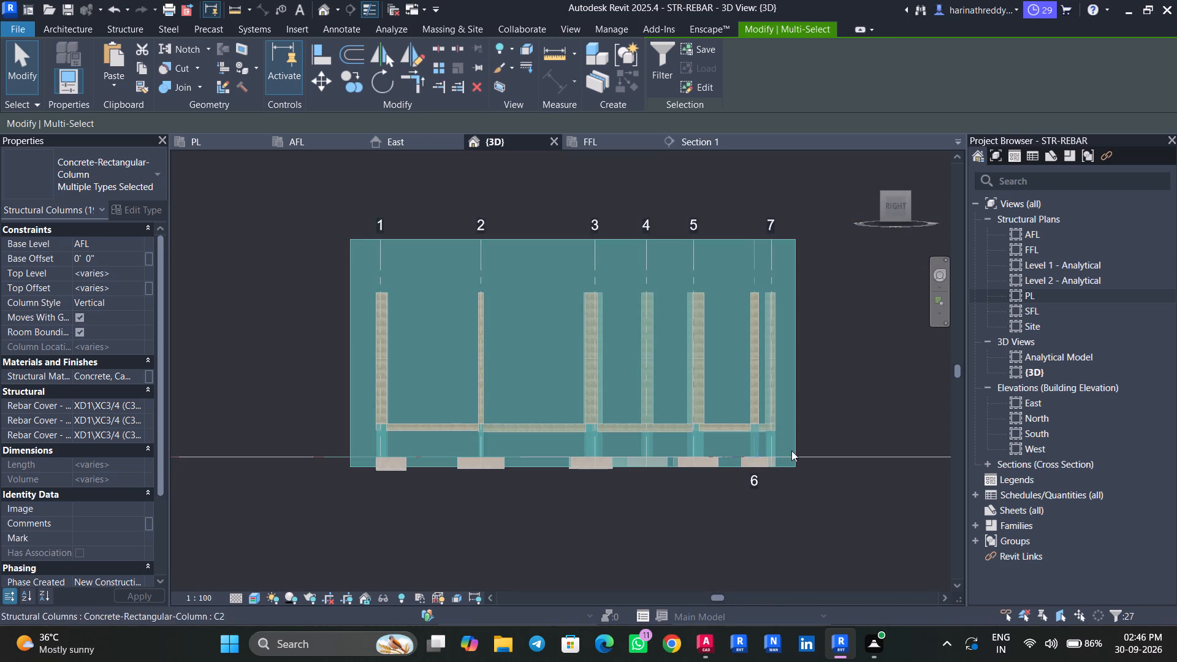
pyautogui.press('Escape')
pyautogui.press('Escape')
pyautogui.moveTo(785, 441); pyautogui.dragTo(556, 449)
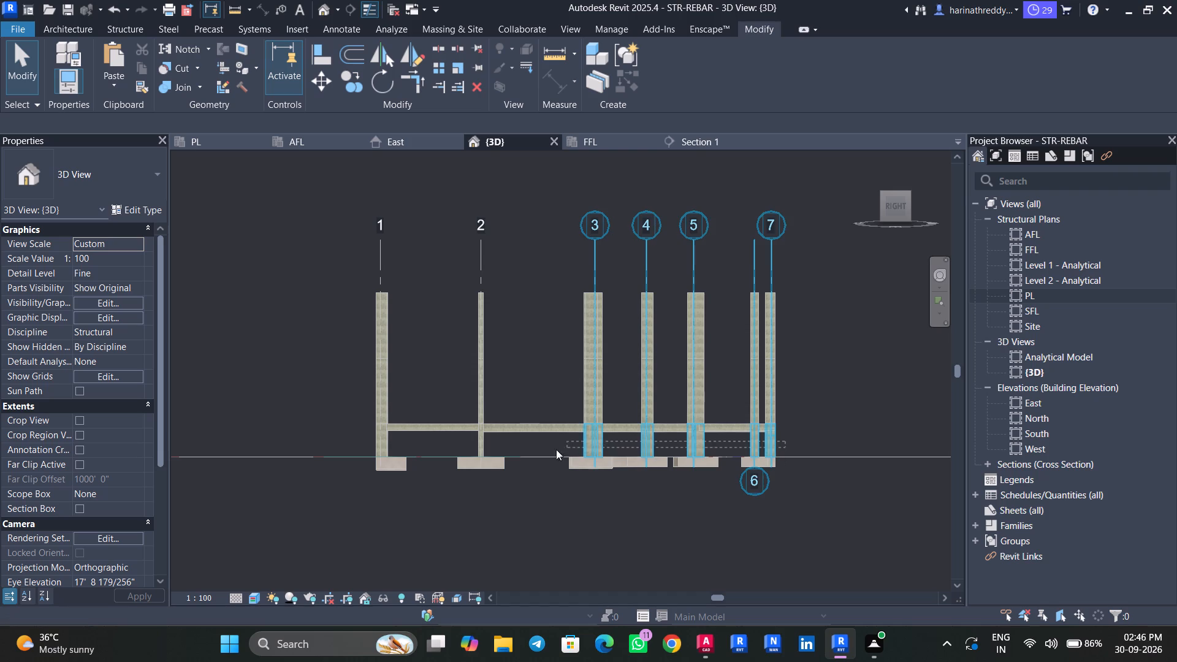
pyautogui.moveTo(556, 449); pyautogui.dragTo(366, 444)
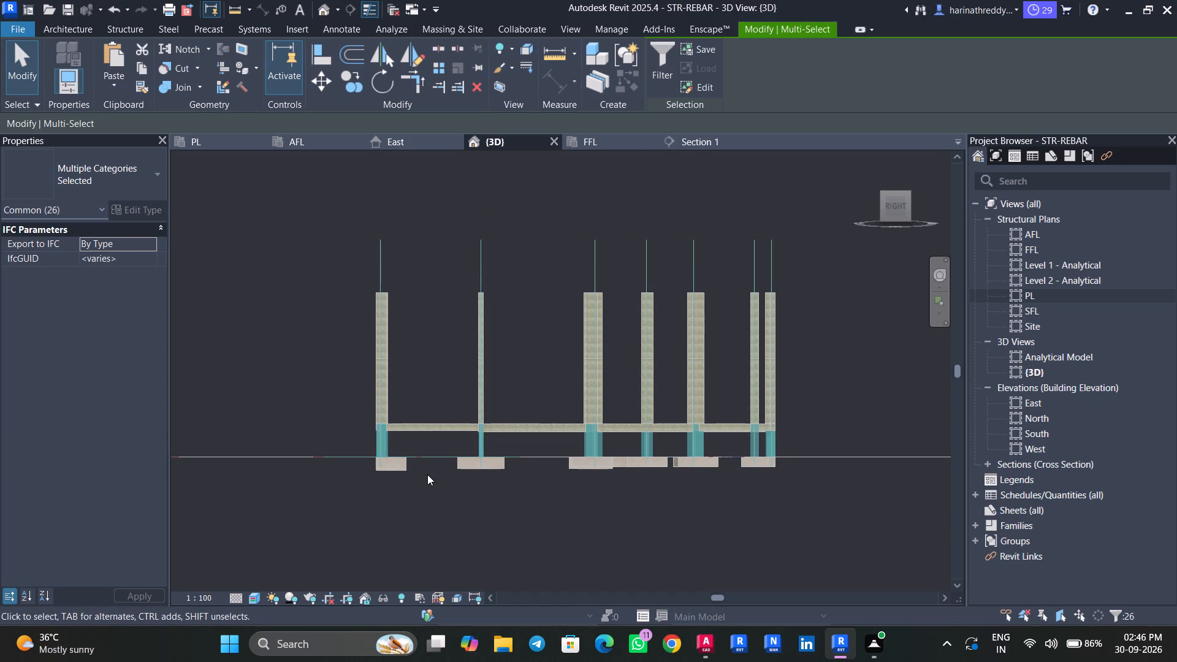
pyautogui.scroll(3, 427, 474)
pyautogui.click(60, 215)
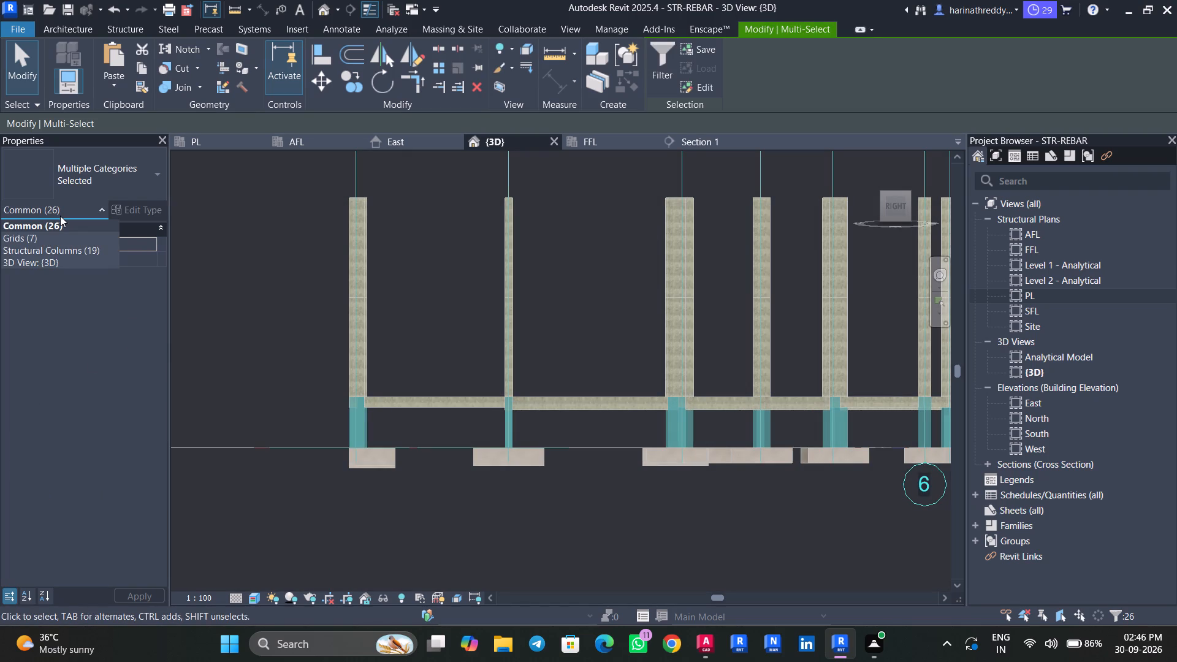
pyautogui.click(62, 248)
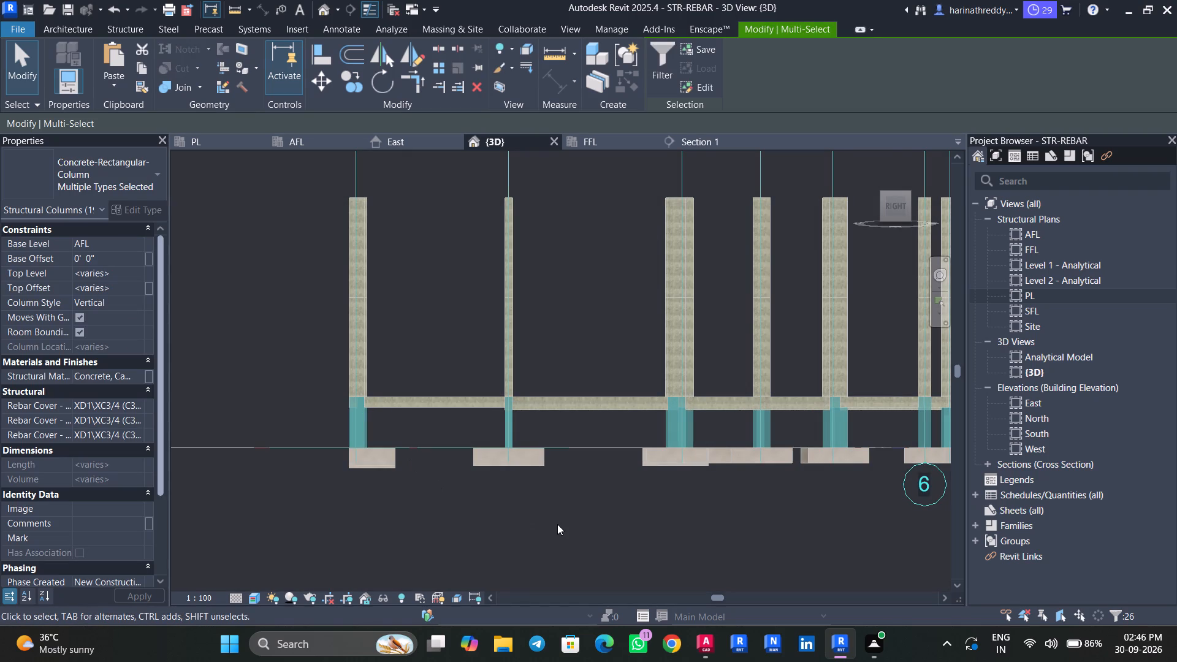
pyautogui.scroll(-3, 554, 520)
pyautogui.moveTo(561, 522); pyautogui.dragTo(479, 511, button='middle')
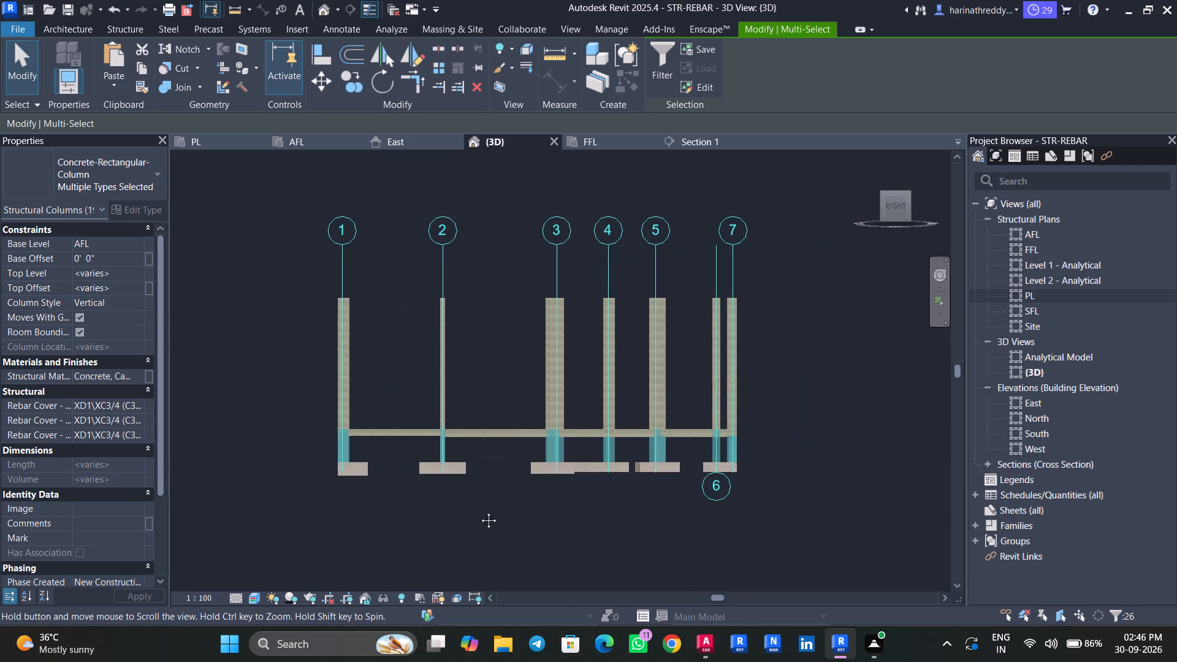
pyautogui.moveTo(479, 511); pyautogui.dragTo(479, 511, button='middle')
pyautogui.scroll(4, 311, 476)
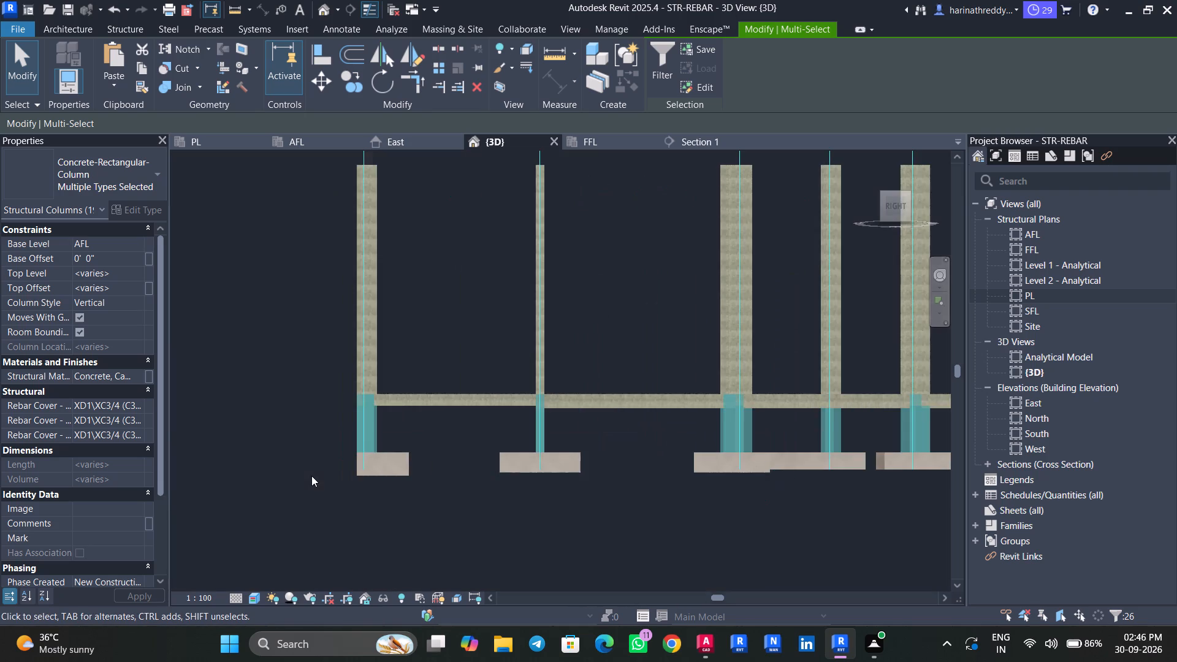
pyautogui.scroll(4, 311, 476)
pyautogui.press('Escape')
pyautogui.press('Escape')
# Check the base and top constraints of the lower C2 column at grid H-1.
pyautogui.click(420, 408)
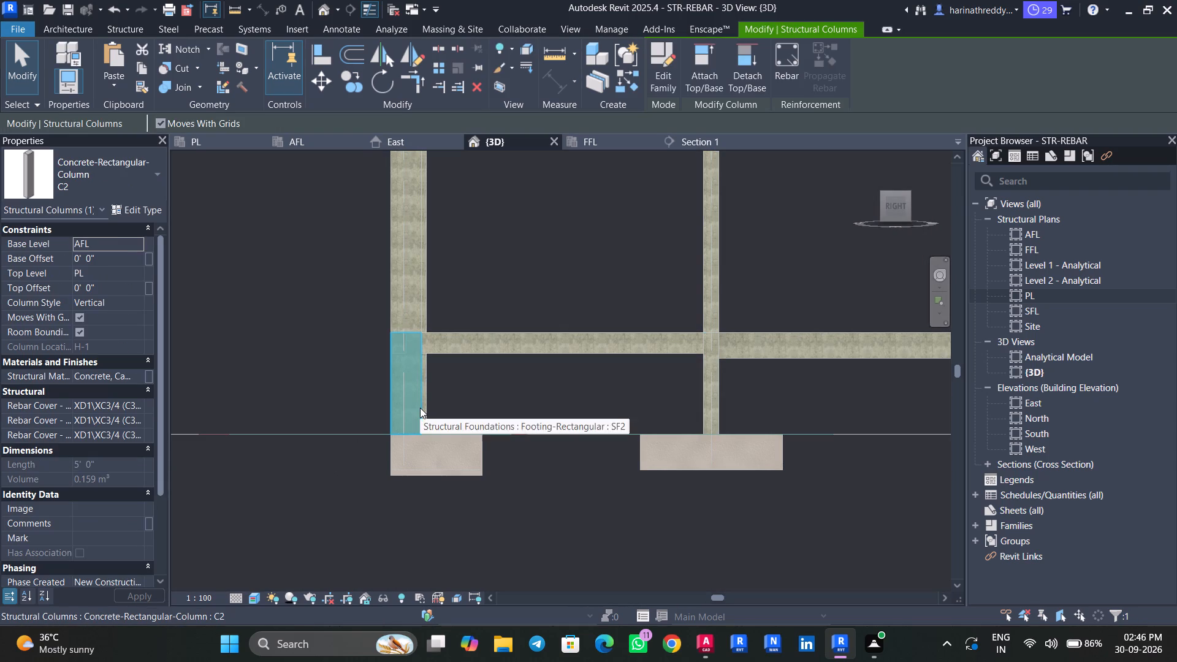
pyautogui.write('SA')
pyautogui.press('Escape')
pyautogui.press('Escape')
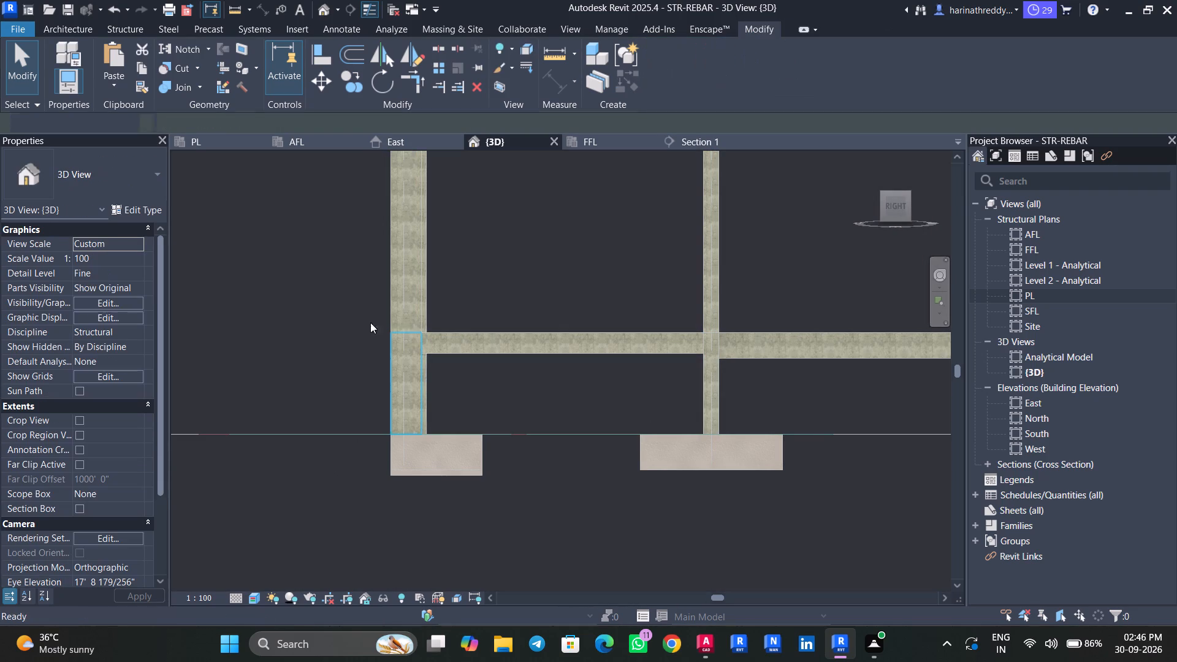
pyautogui.press('Escape')
pyautogui.press('Escape')
pyautogui.press('Escape')
pyautogui.scroll(-4, 546, 367)
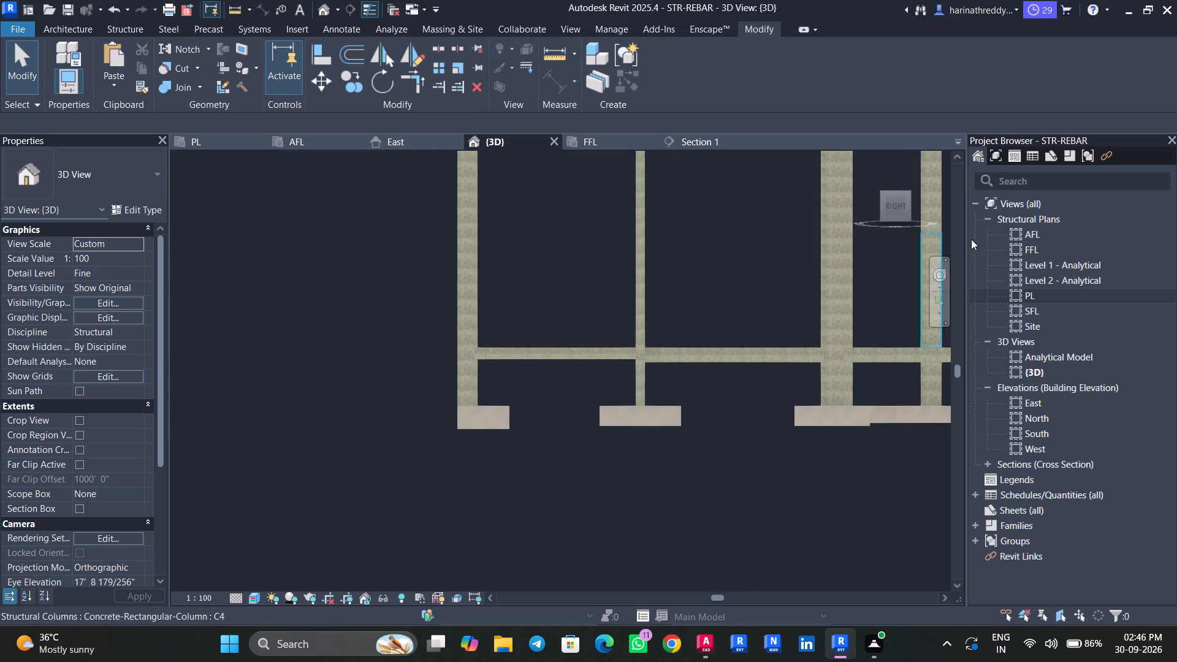
# Examine the overlapping C1 column and CF2 pedestal at grid A-7 individually for their level constraints.
pyautogui.click(918, 210)
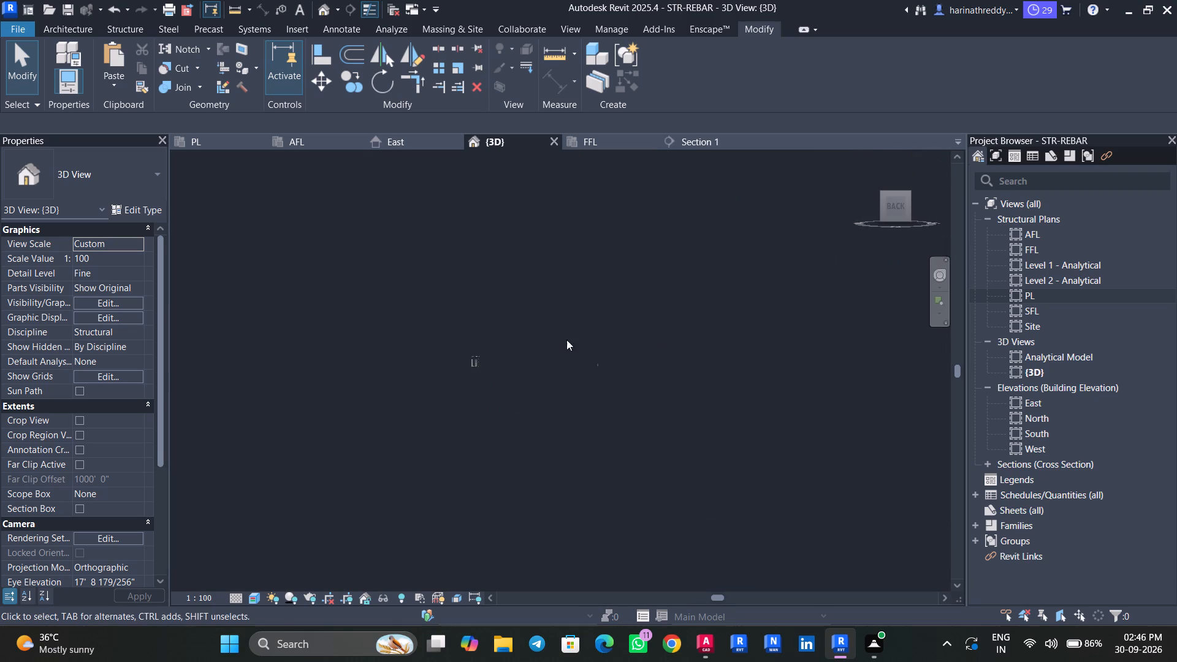
pyautogui.scroll(12, 434, 377)
pyautogui.scroll(-1, 549, 363)
pyautogui.scroll(20, 549, 363)
pyautogui.scroll(1, 549, 363)
pyautogui.scroll(-1, 525, 380)
pyautogui.scroll(3, 525, 380)
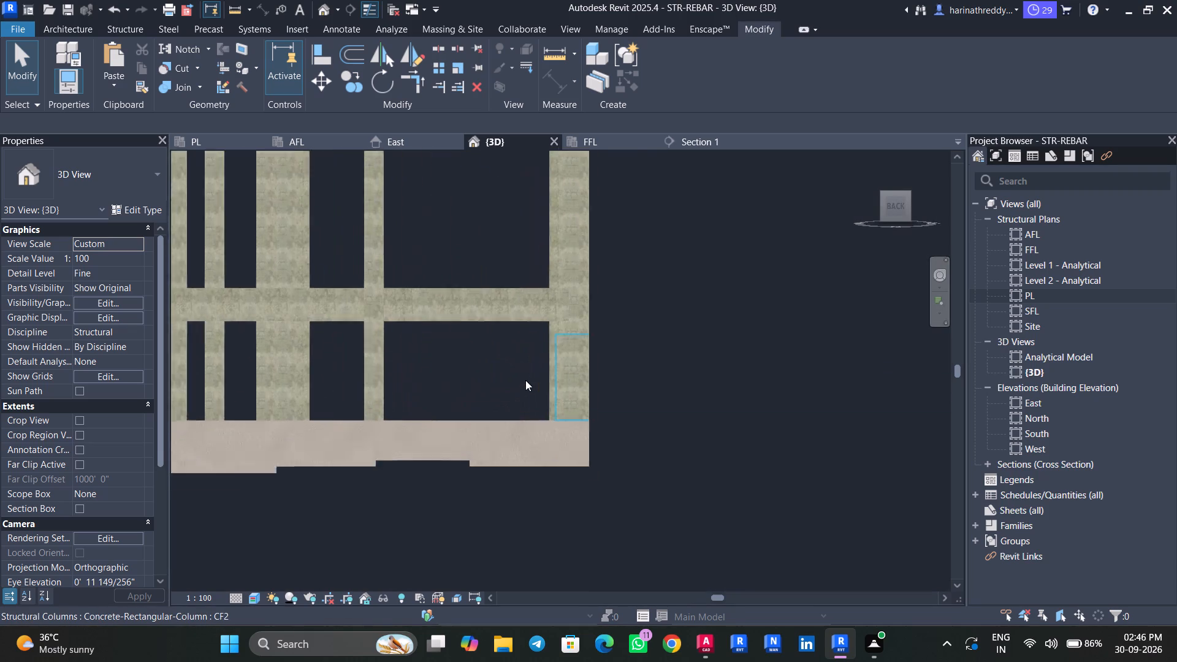
pyautogui.scroll(5, 525, 380)
pyautogui.press('Escape')
pyautogui.click(608, 284)
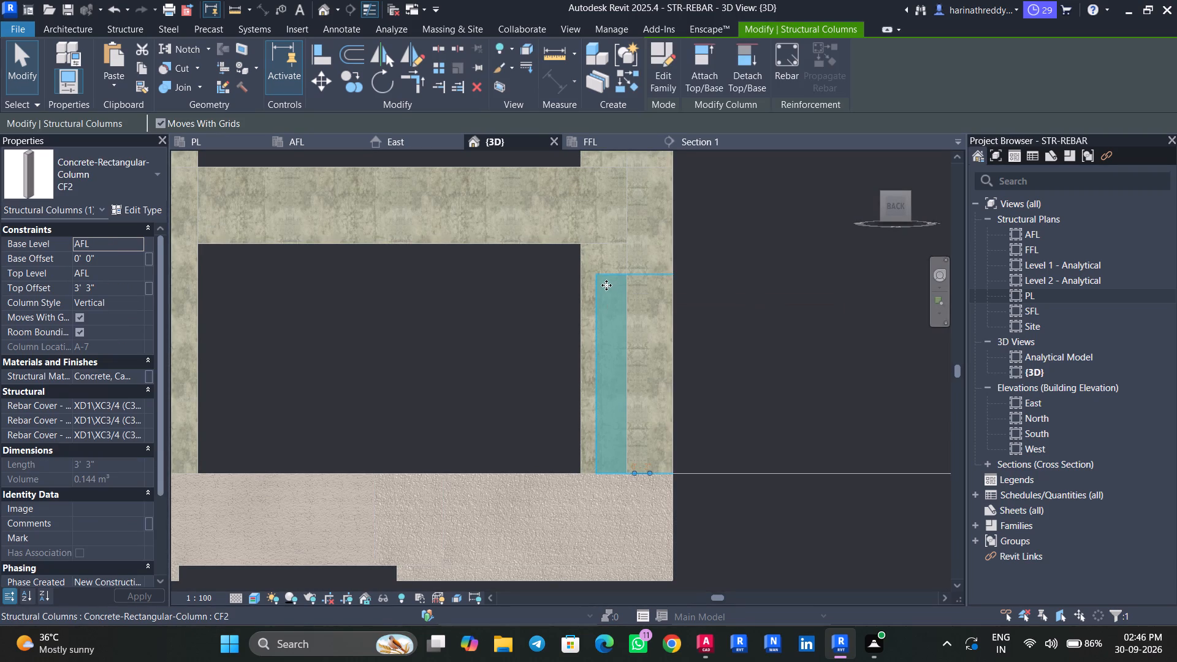
pyautogui.press('Escape')
pyautogui.click(630, 244)
pyautogui.press('Escape')
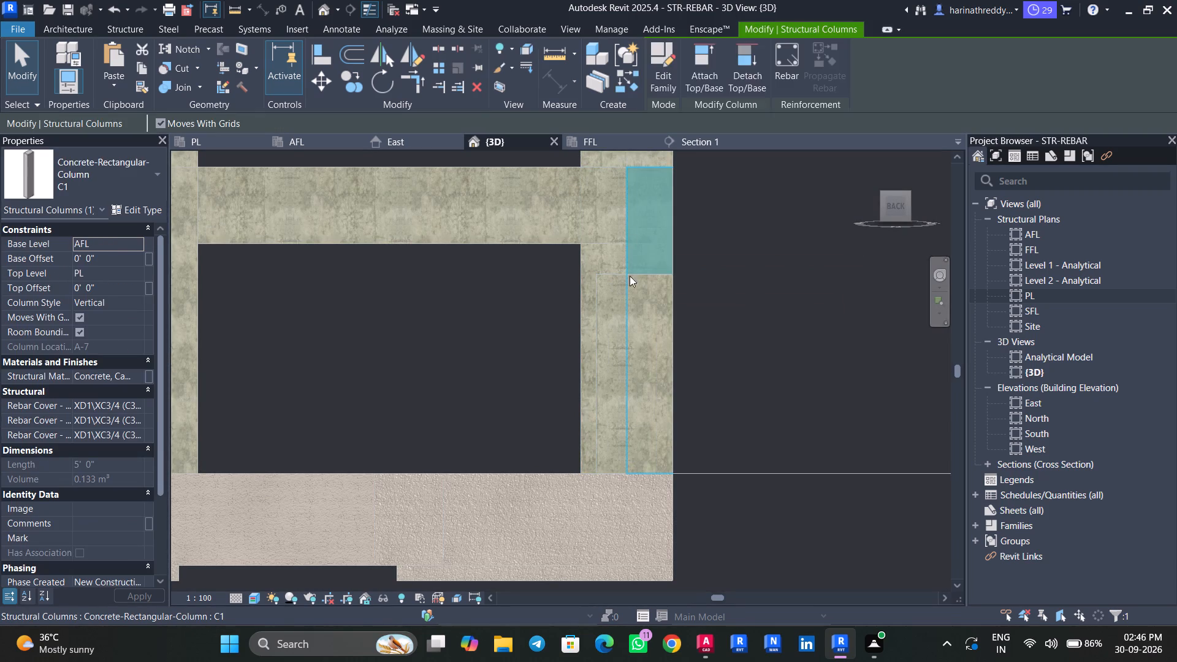
pyautogui.click(627, 316)
pyautogui.press('Escape')
pyautogui.click(617, 324)
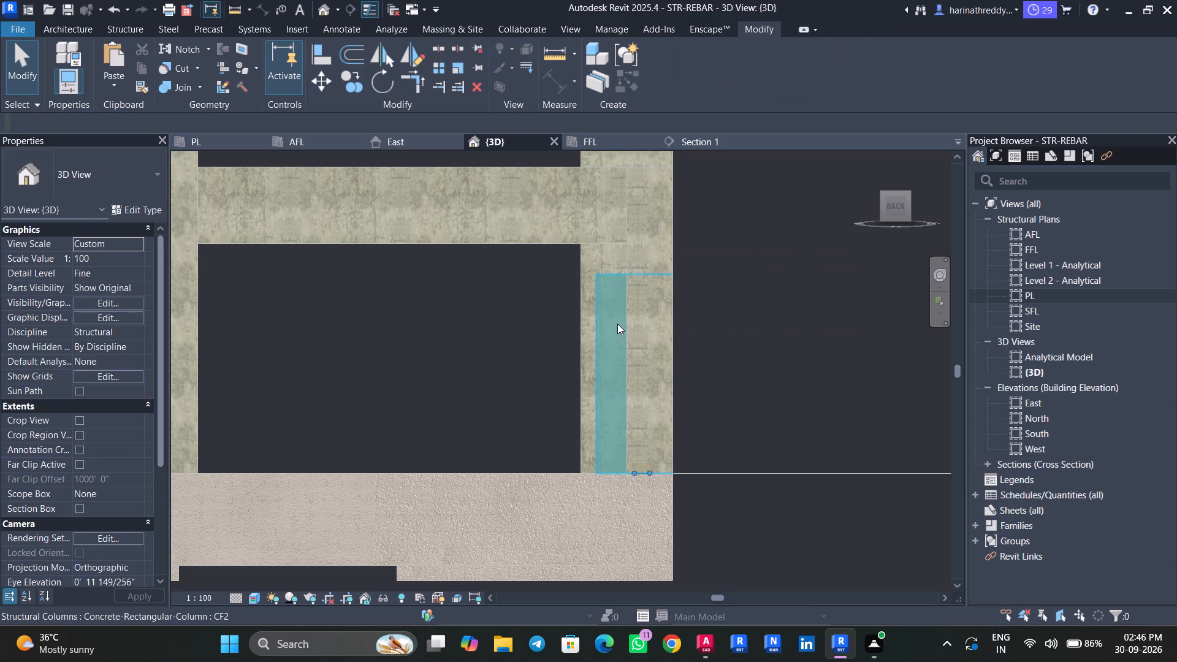
pyautogui.press('Escape')
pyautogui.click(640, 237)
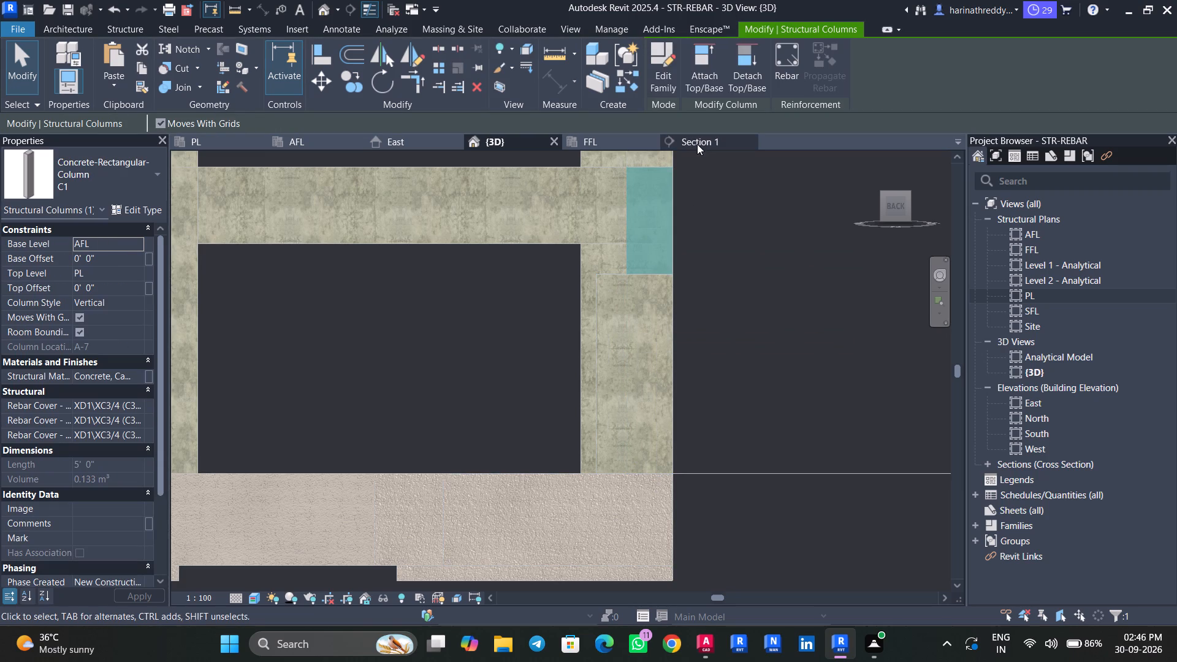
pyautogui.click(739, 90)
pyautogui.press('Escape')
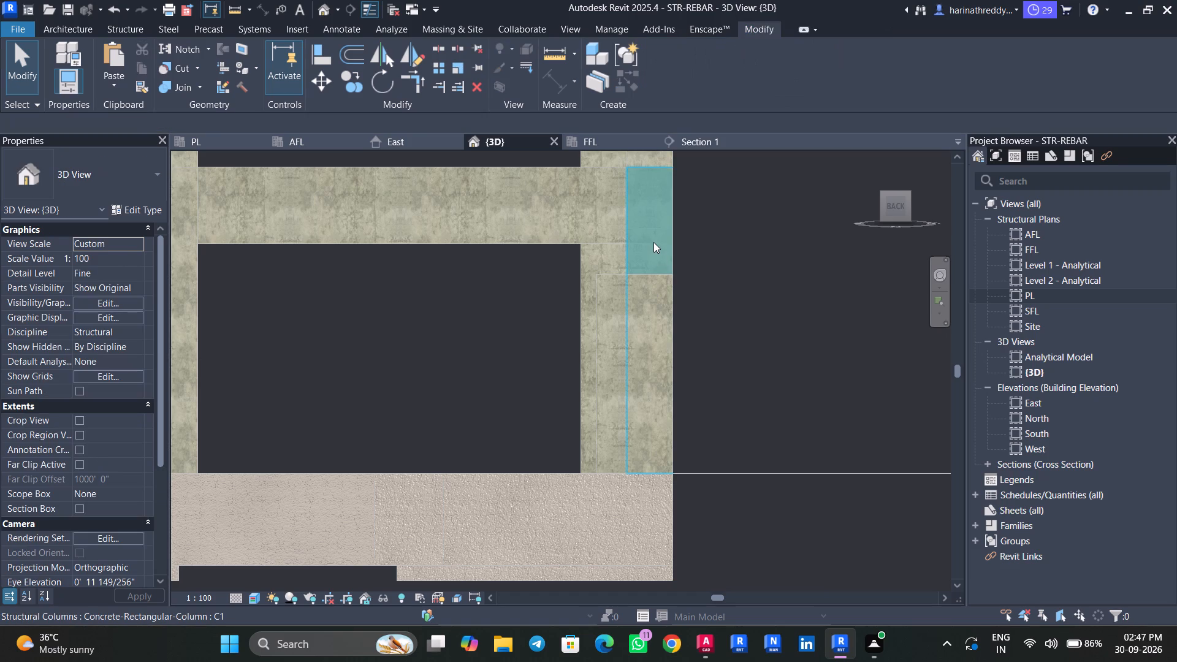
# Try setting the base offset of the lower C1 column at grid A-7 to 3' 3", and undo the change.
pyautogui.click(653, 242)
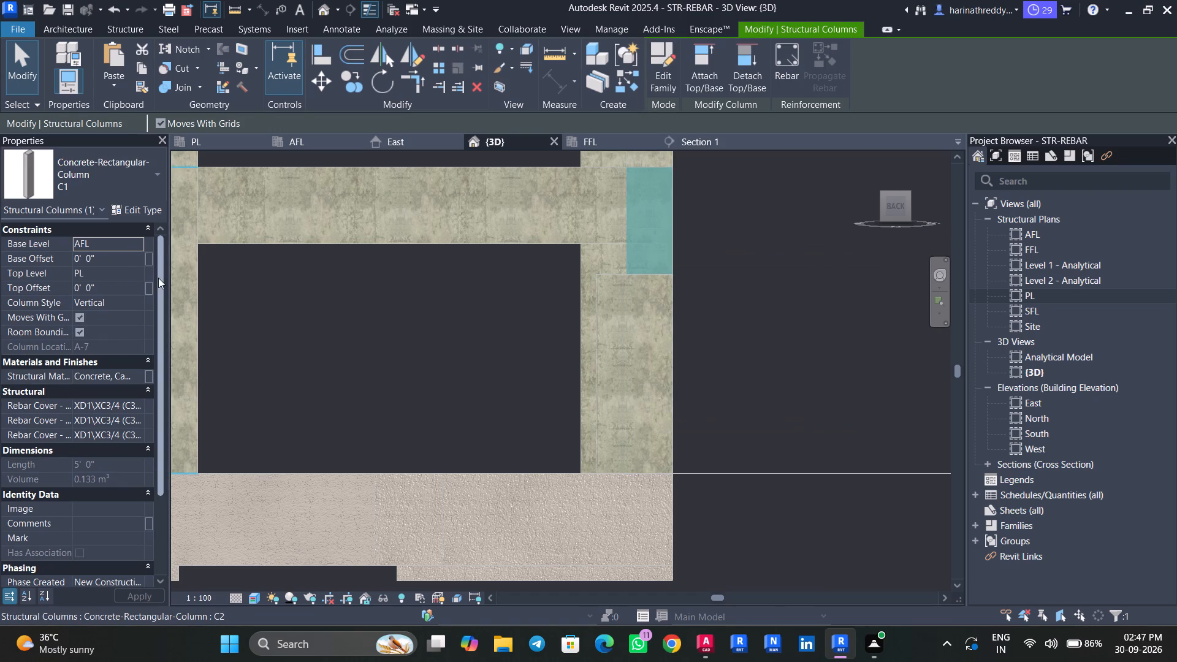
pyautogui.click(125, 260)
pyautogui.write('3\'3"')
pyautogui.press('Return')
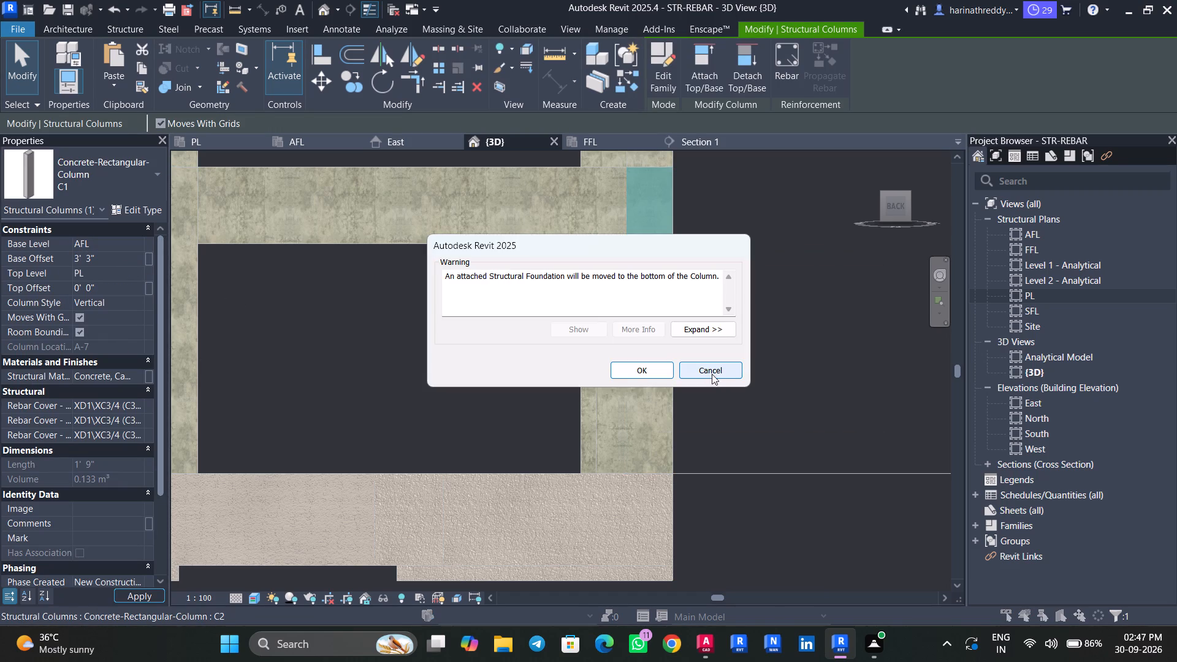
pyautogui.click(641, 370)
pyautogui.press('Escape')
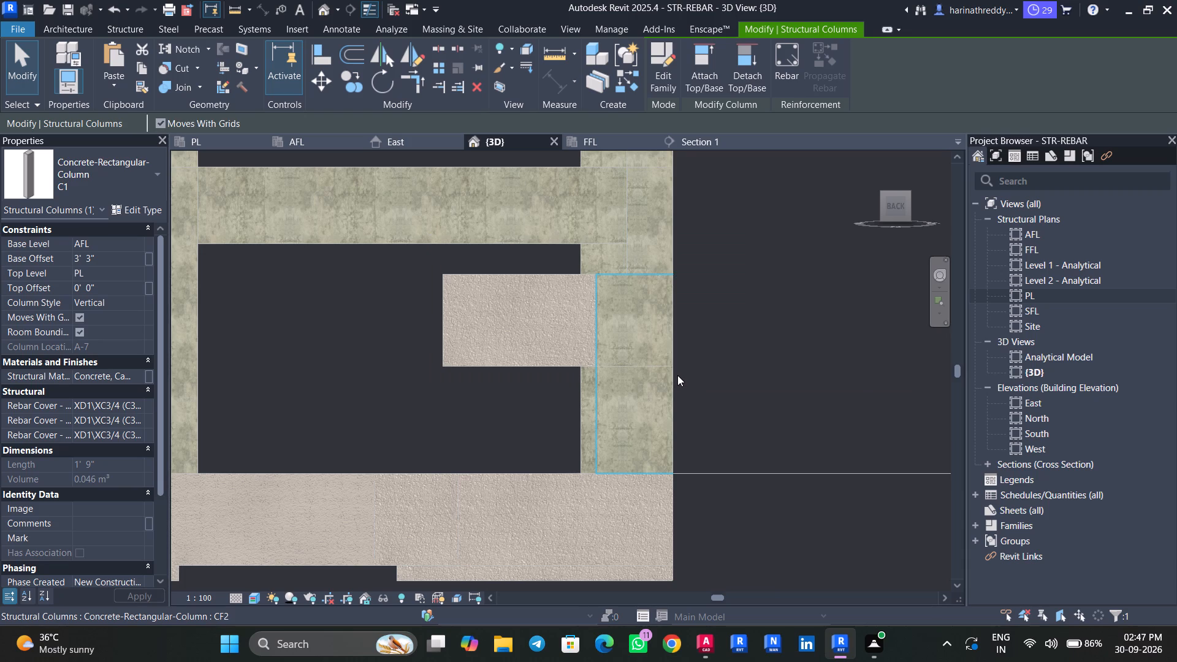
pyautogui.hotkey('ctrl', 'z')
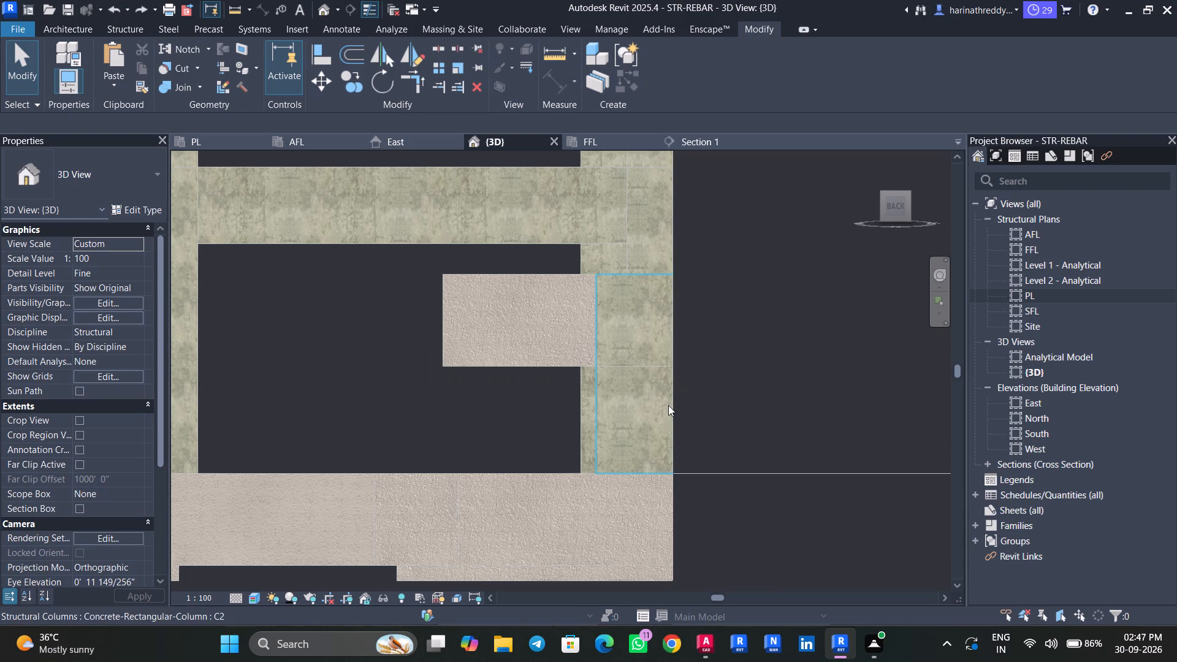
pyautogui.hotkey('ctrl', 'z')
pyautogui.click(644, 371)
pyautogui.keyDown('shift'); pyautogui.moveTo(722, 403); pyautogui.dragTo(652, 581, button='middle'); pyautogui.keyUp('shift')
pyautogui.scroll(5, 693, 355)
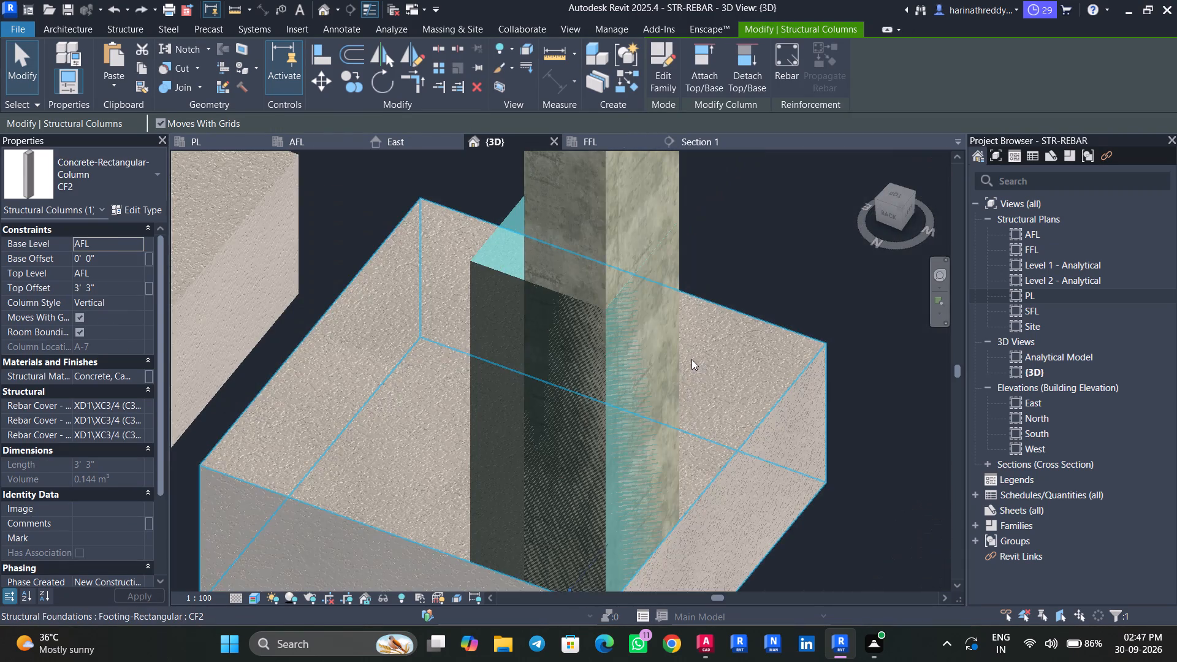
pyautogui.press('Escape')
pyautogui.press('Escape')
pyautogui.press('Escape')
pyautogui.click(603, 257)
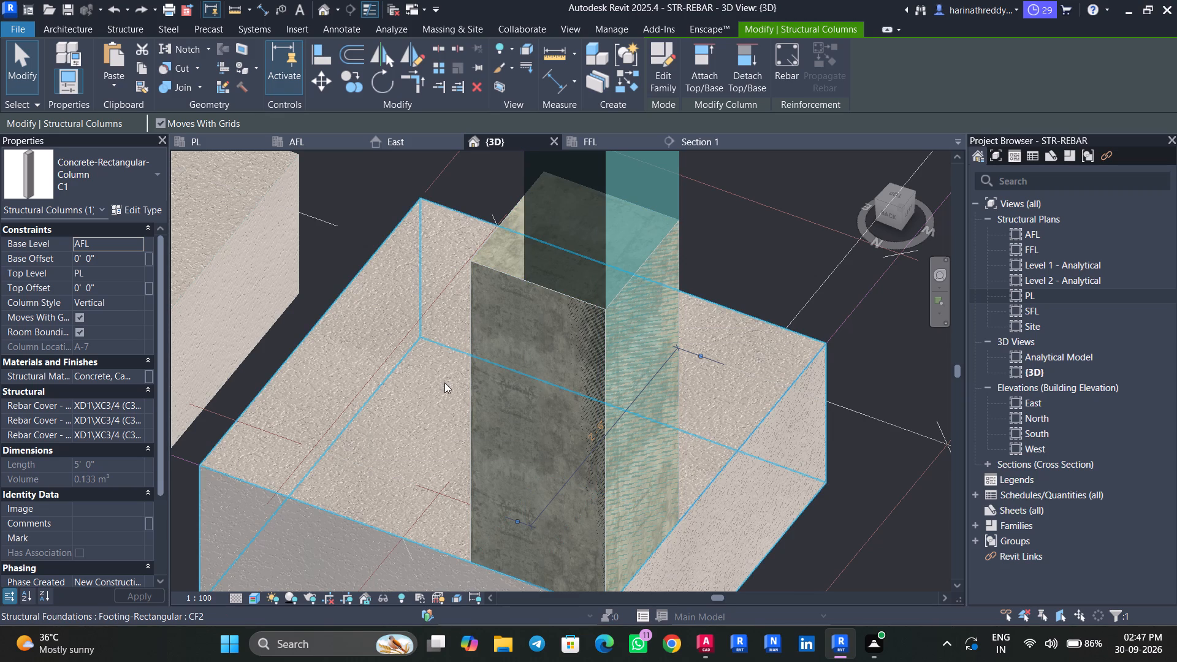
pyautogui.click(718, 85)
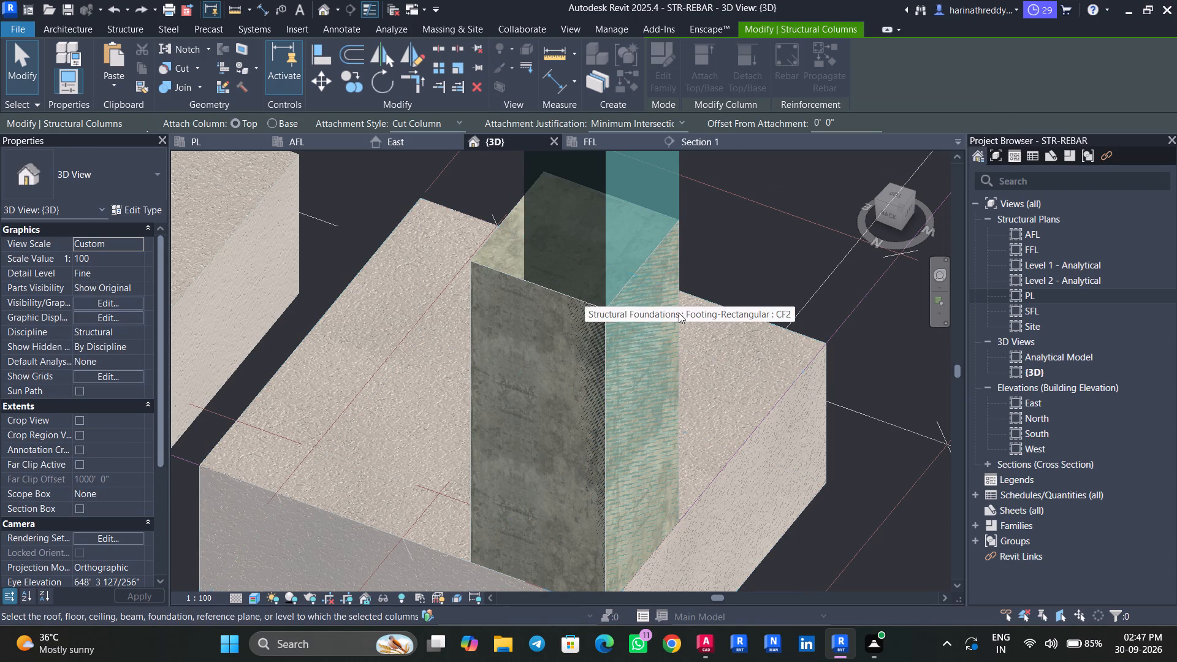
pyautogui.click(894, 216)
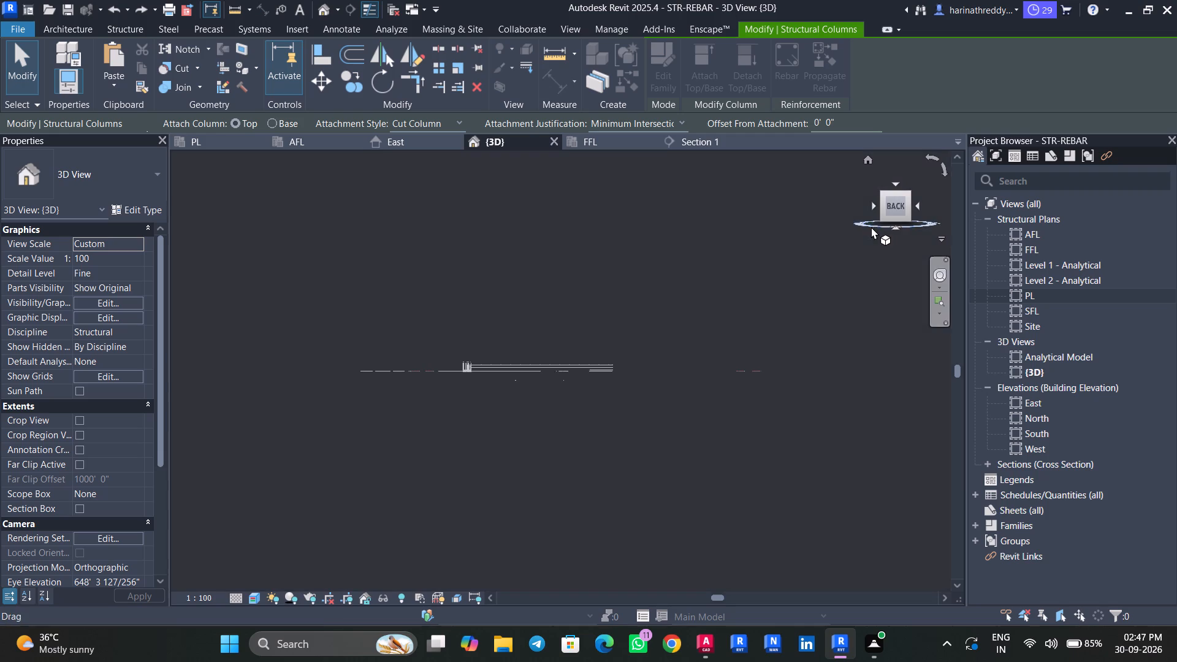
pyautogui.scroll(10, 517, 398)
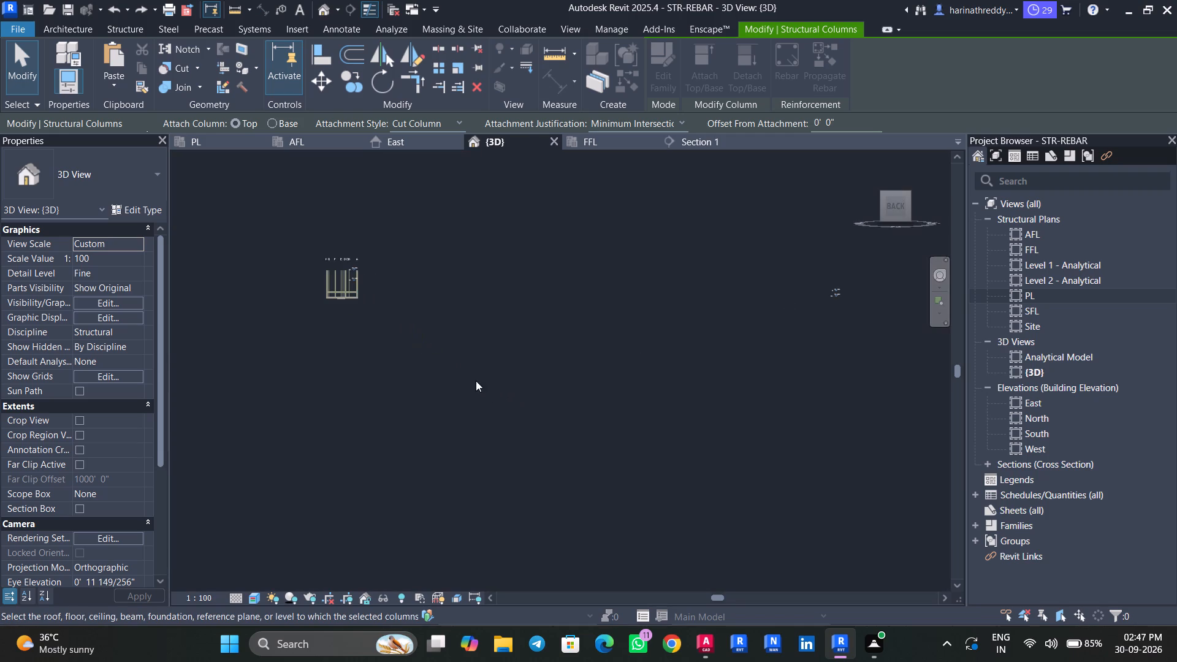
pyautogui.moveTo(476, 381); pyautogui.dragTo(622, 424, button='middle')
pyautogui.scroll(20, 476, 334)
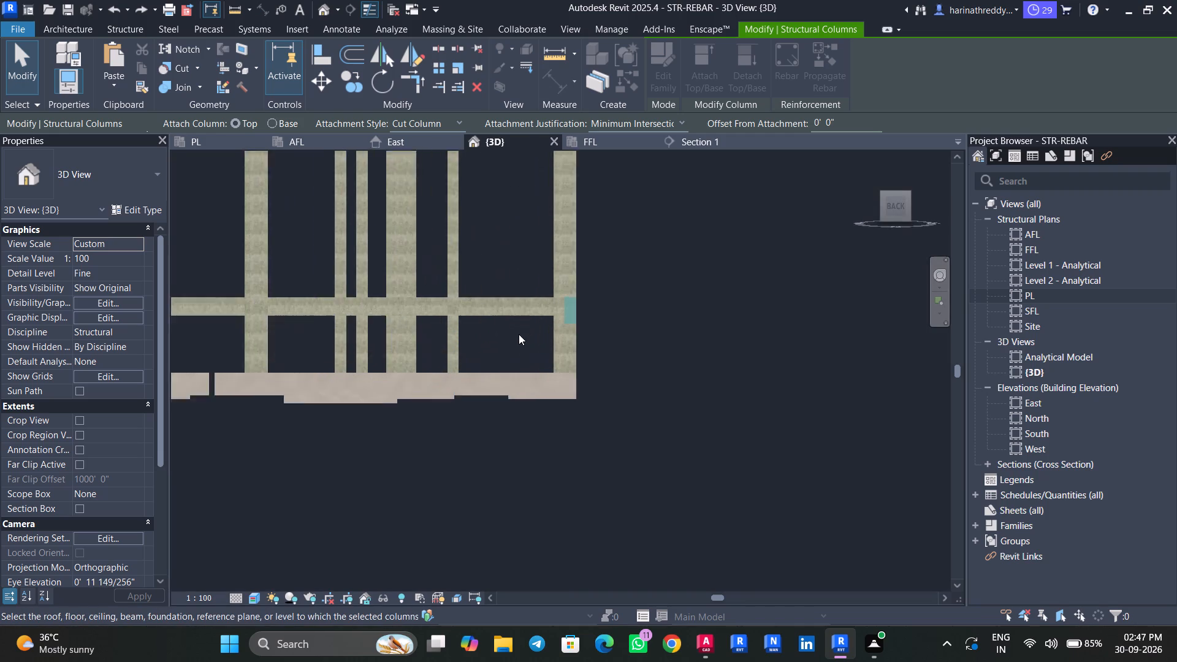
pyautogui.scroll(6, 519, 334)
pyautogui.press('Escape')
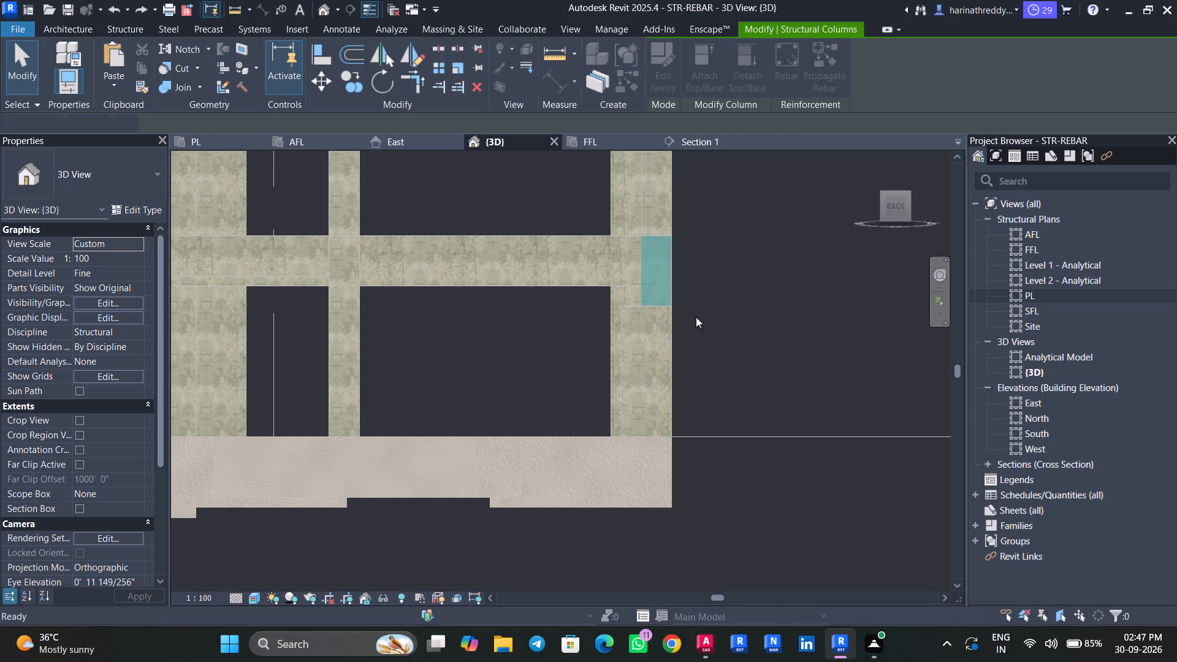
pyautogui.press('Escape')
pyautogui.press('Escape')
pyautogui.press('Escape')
# Examine in 3D how the lower C1 column at grid A-7 meets the CF2 pedestal and the plinth beams.
pyautogui.keyDown('shift'); pyautogui.moveTo(720, 322); pyautogui.dragTo(704, 351, button='middle'); pyautogui.keyUp('shift')
pyautogui.moveTo(727, 384); pyautogui.dragTo(606, 585, button='middle')
pyautogui.click(615, 324)
pyautogui.press('Escape')
pyautogui.press('Escape')
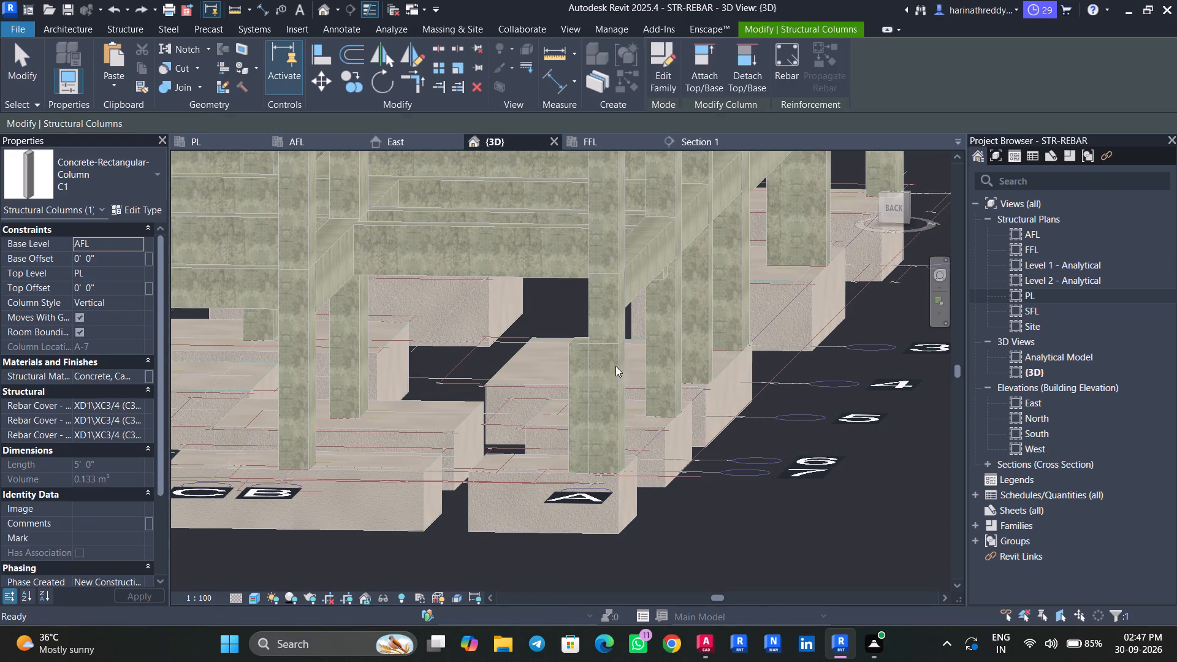
pyautogui.click(617, 322)
pyautogui.scroll(4, 568, 373)
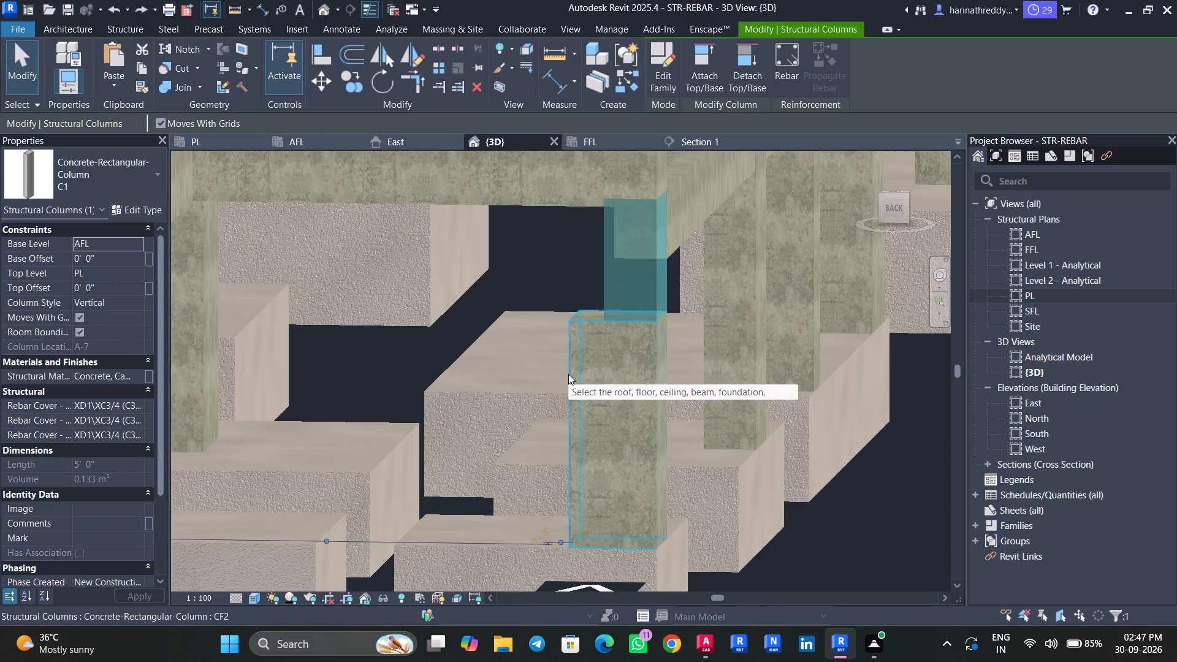
pyautogui.moveTo(564, 380); pyautogui.dragTo(462, 452, button='middle')
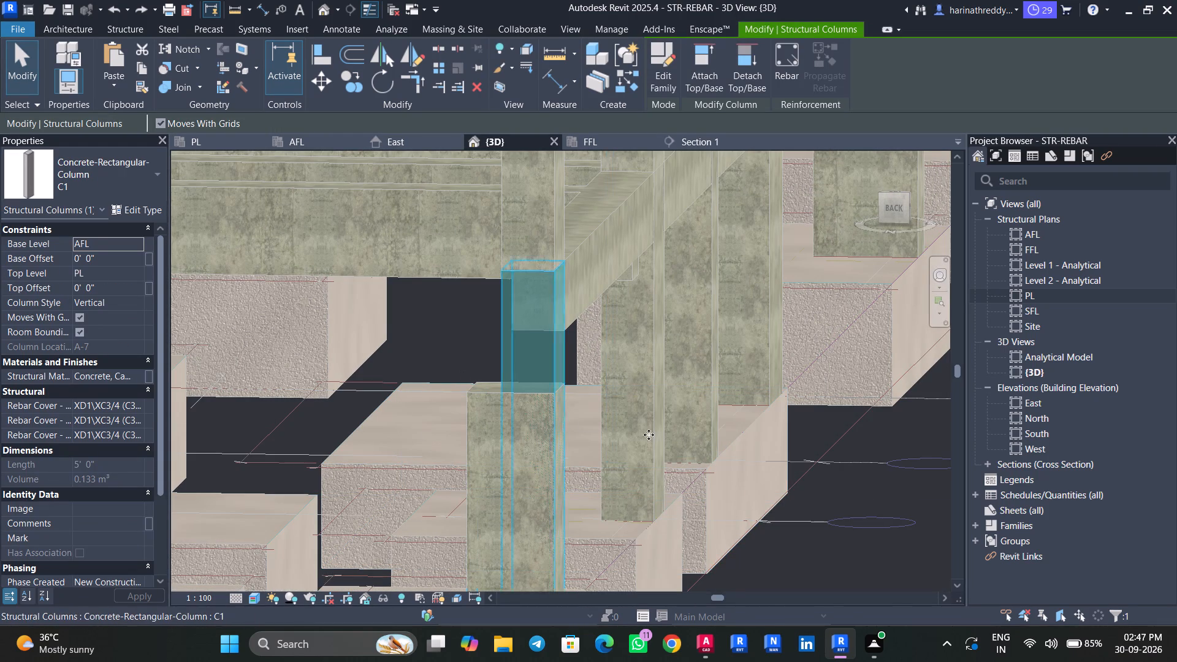
# Examine the CF2 pedestal and the CF2 footing beneath it at grid A-7 in the AFL structural plan.
pyautogui.click(219, 145)
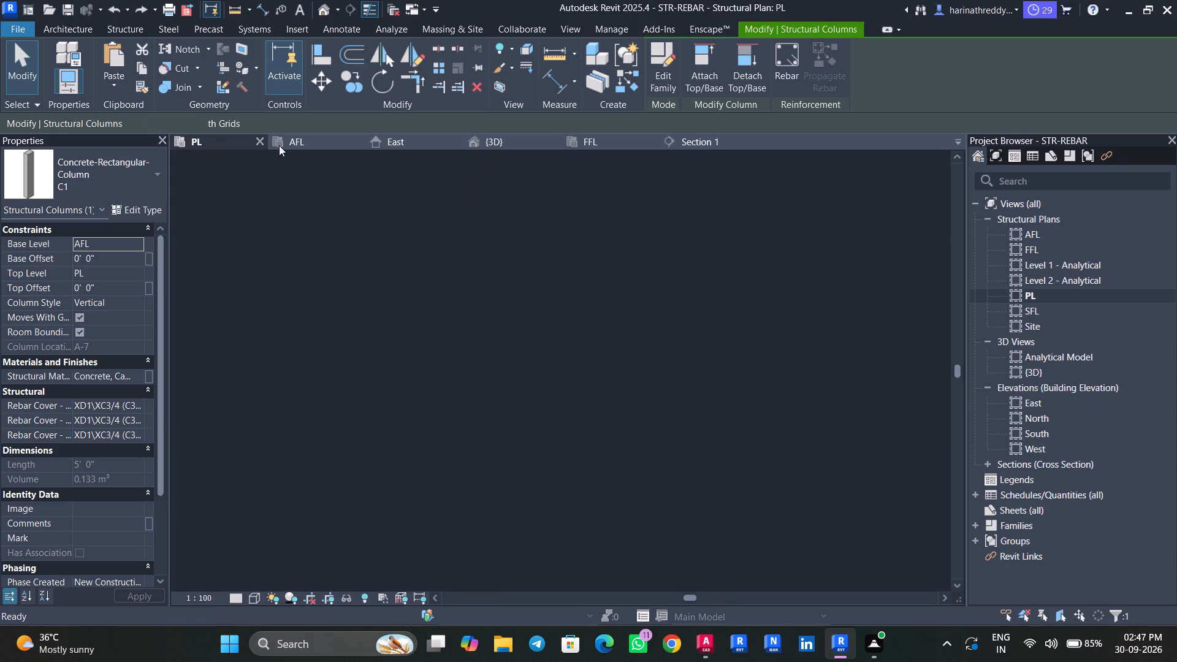
pyautogui.click(280, 145)
pyautogui.press('Escape')
pyautogui.press('Escape')
pyautogui.click(566, 299)
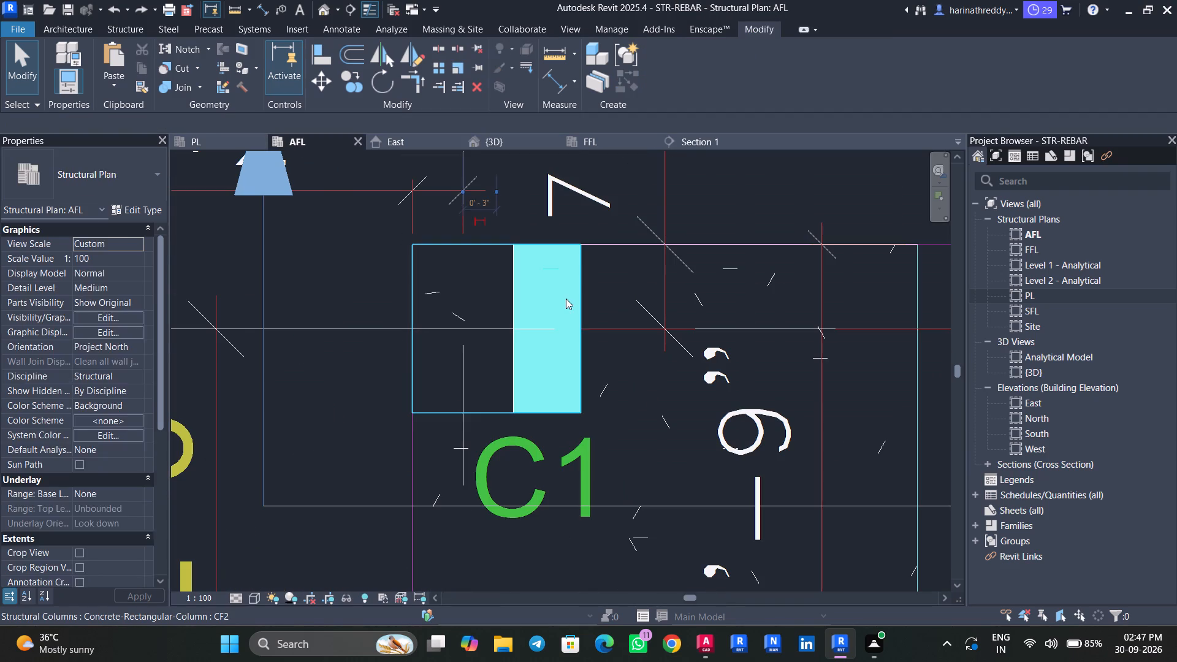
pyautogui.scroll(-3, 566, 299)
pyautogui.press('Escape')
pyautogui.click(631, 279)
pyautogui.moveTo(624, 277); pyautogui.dragTo(579, 252, button='middle')
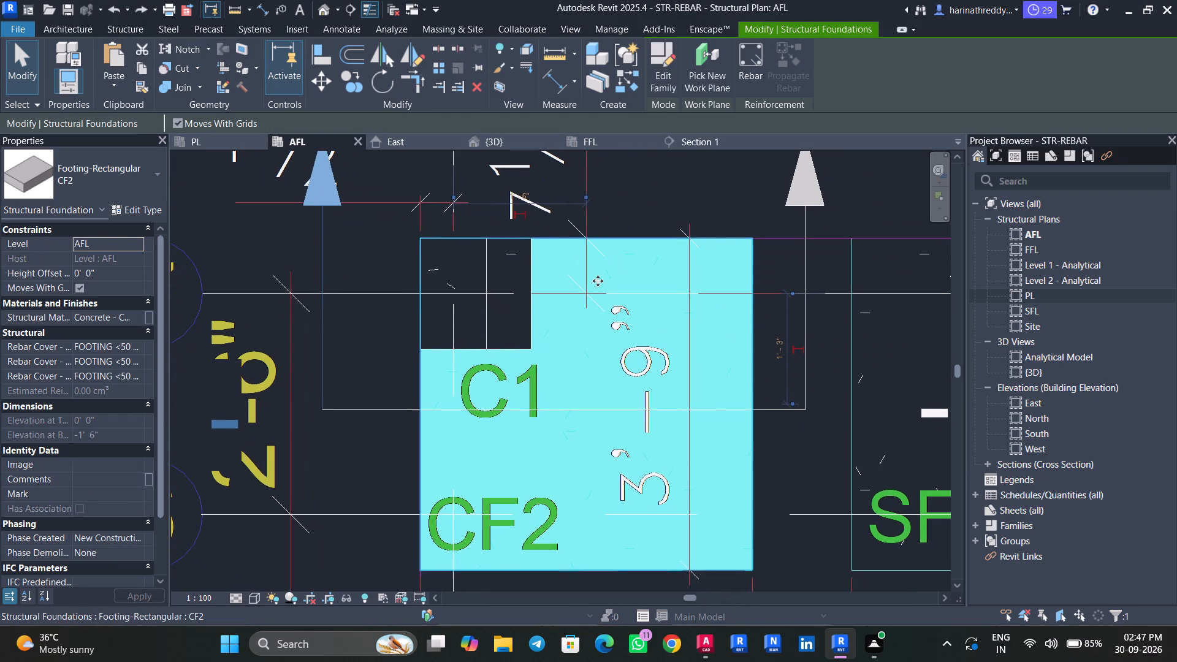
pyautogui.press('Escape')
pyautogui.press('Escape')
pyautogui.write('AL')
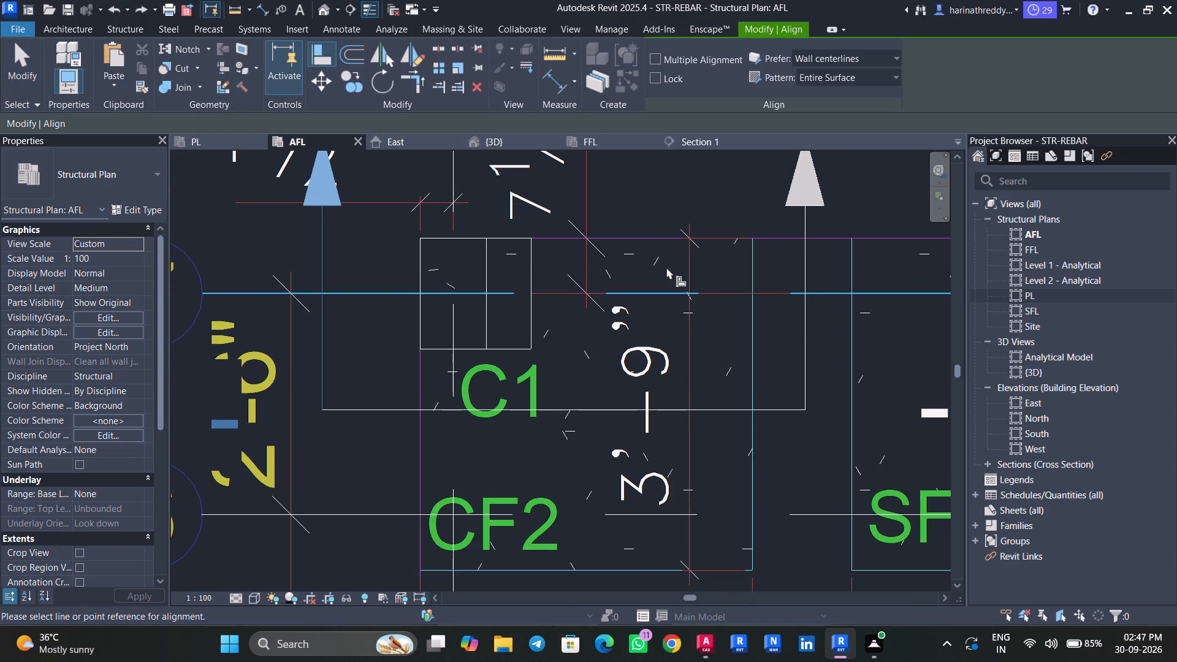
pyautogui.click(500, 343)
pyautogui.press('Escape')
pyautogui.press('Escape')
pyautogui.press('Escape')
# Compare the level constraints of the CF2 pedestal, the CF2 footing and the overlapping C1 column at grid A-7 in plan.
pyautogui.click(519, 268)
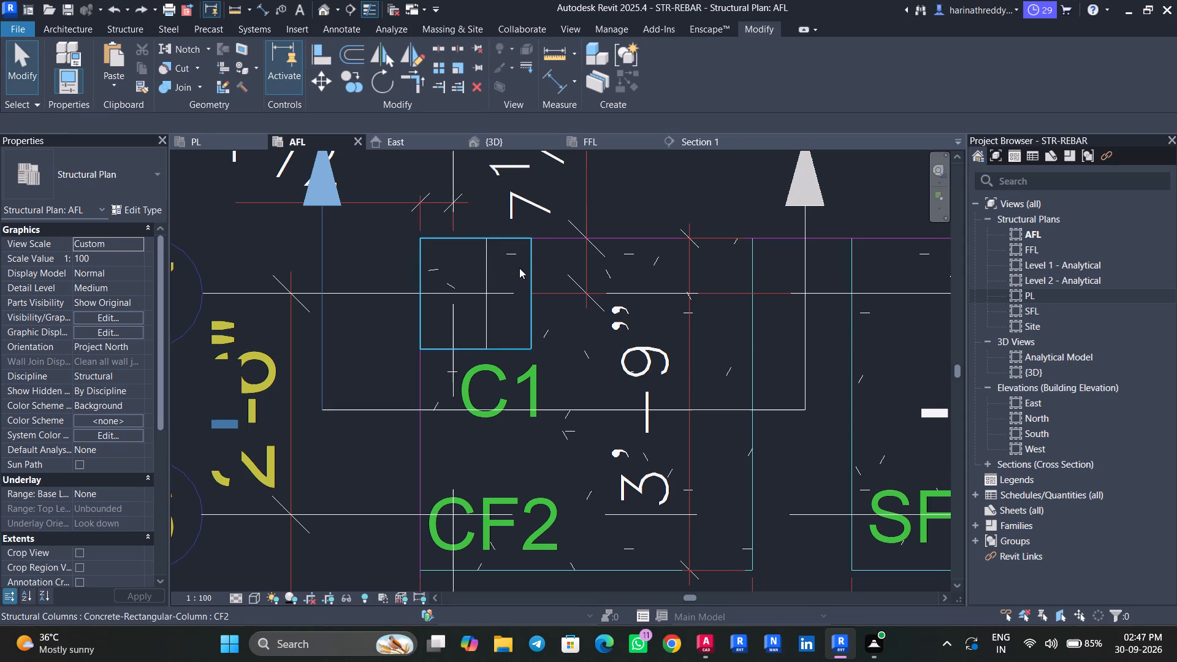
pyautogui.scroll(-4, 484, 327)
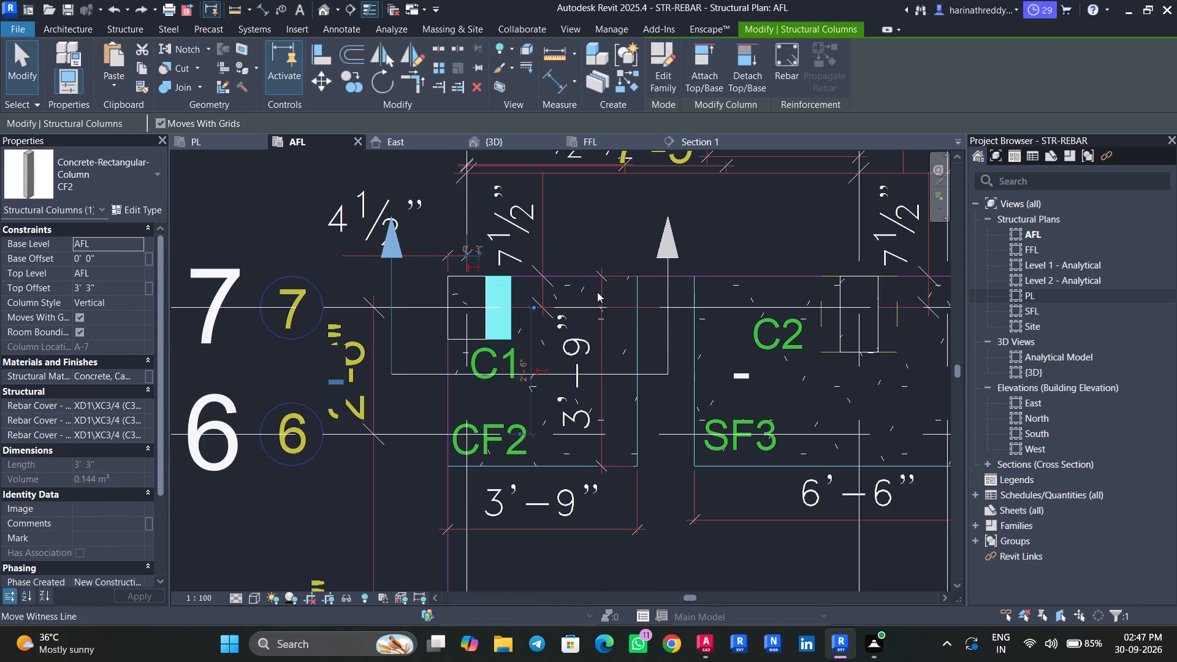
pyautogui.press('Escape')
pyautogui.press('Escape')
pyautogui.click(578, 294)
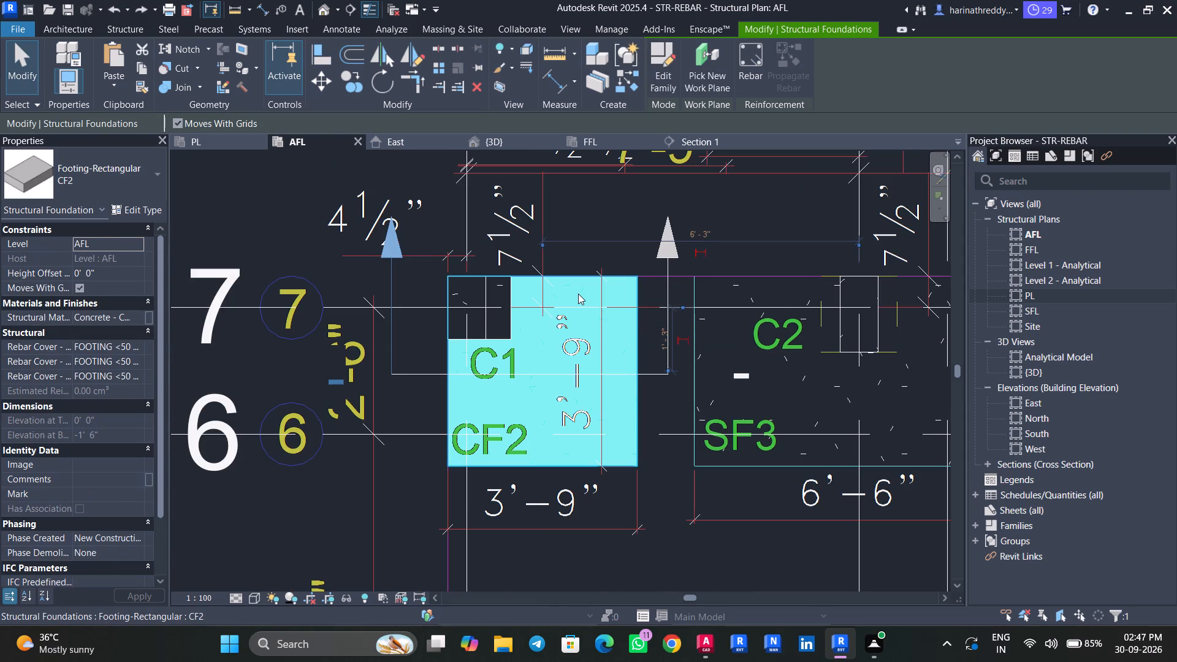
pyautogui.press('Escape')
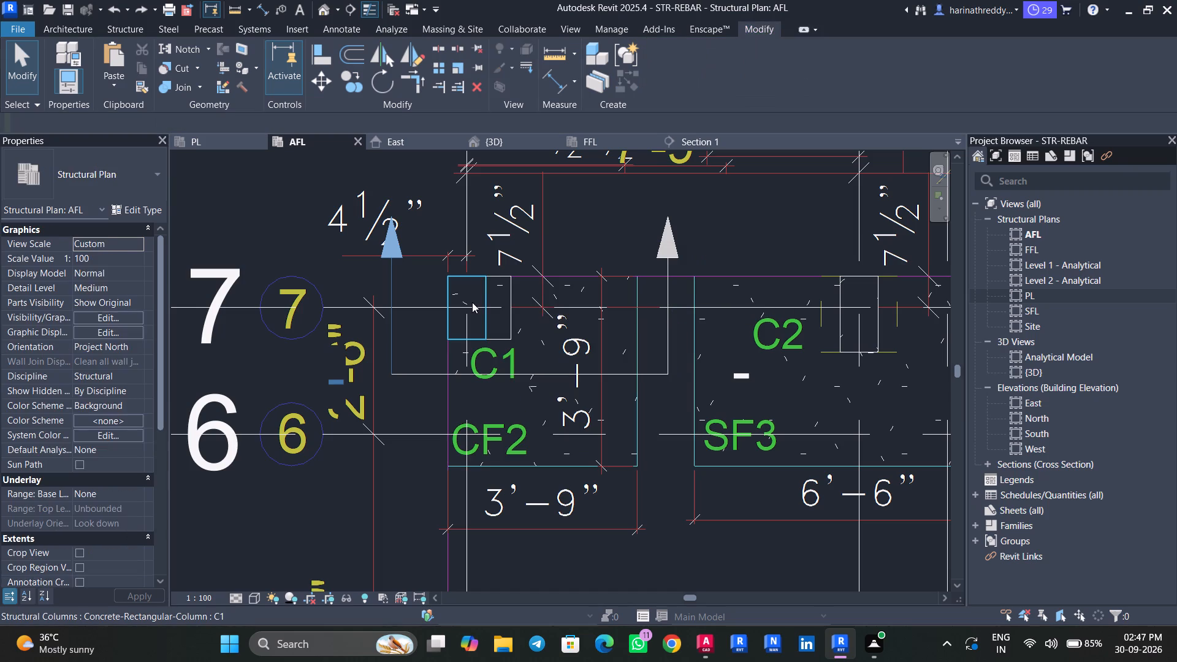
pyautogui.click(472, 302)
pyautogui.press('Escape')
pyautogui.click(504, 325)
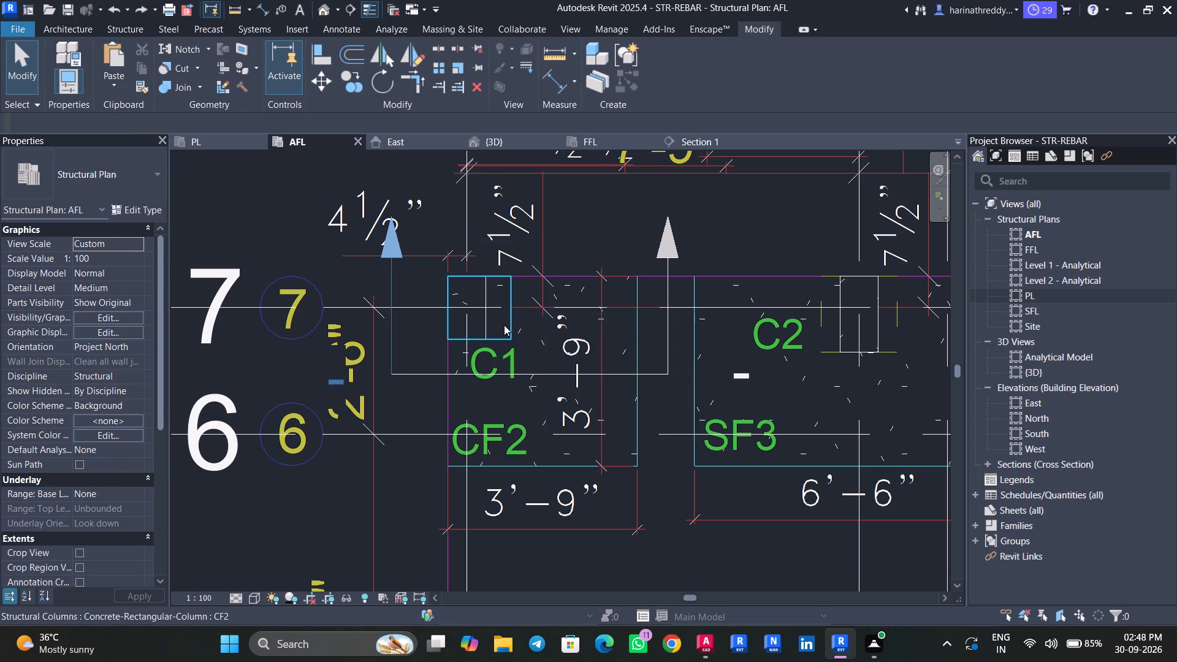
pyautogui.scroll(8, 503, 328)
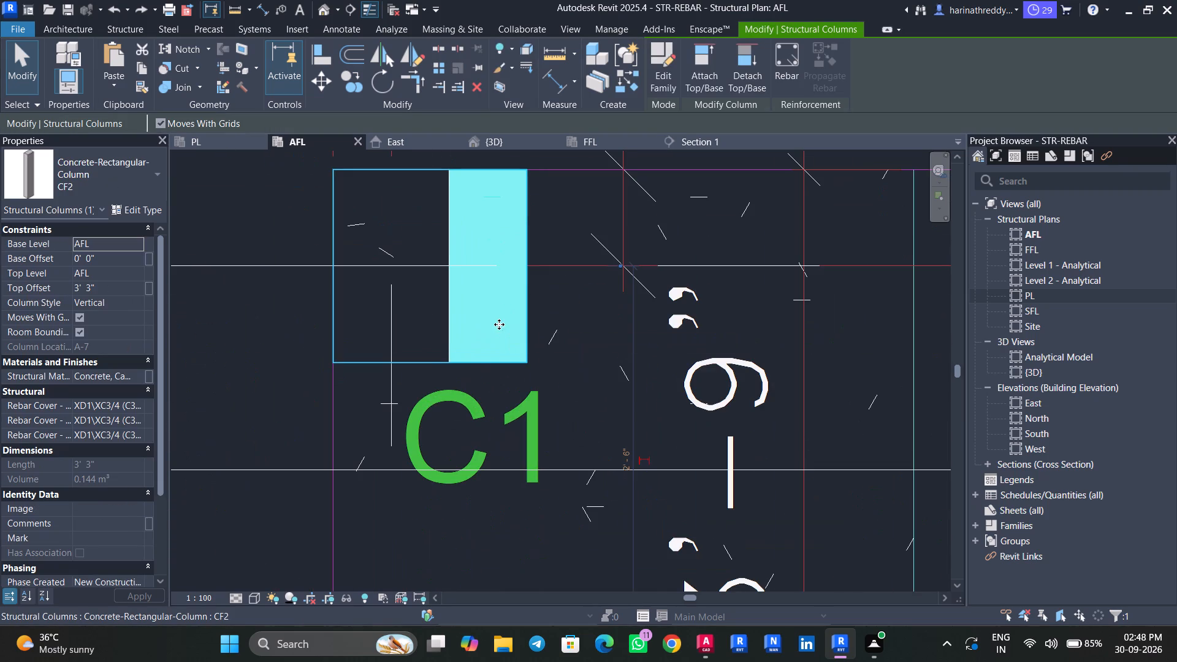
pyautogui.press('Escape')
pyautogui.click(432, 332)
pyautogui.press('Escape')
pyautogui.click(493, 326)
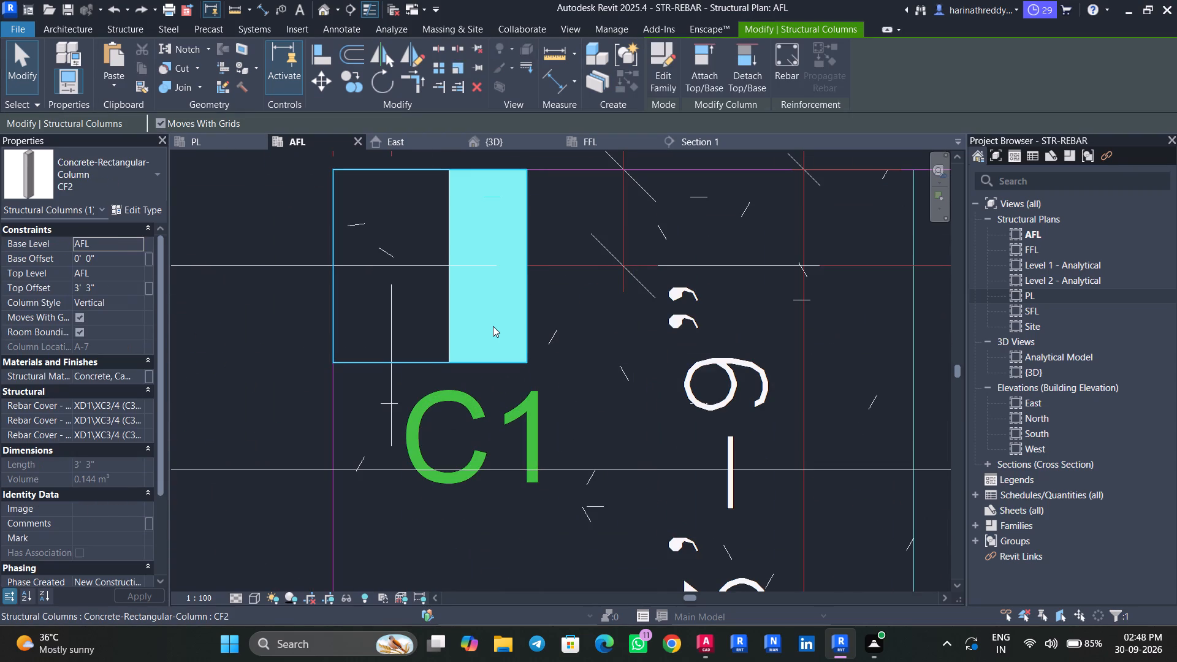
pyautogui.click(112, 291)
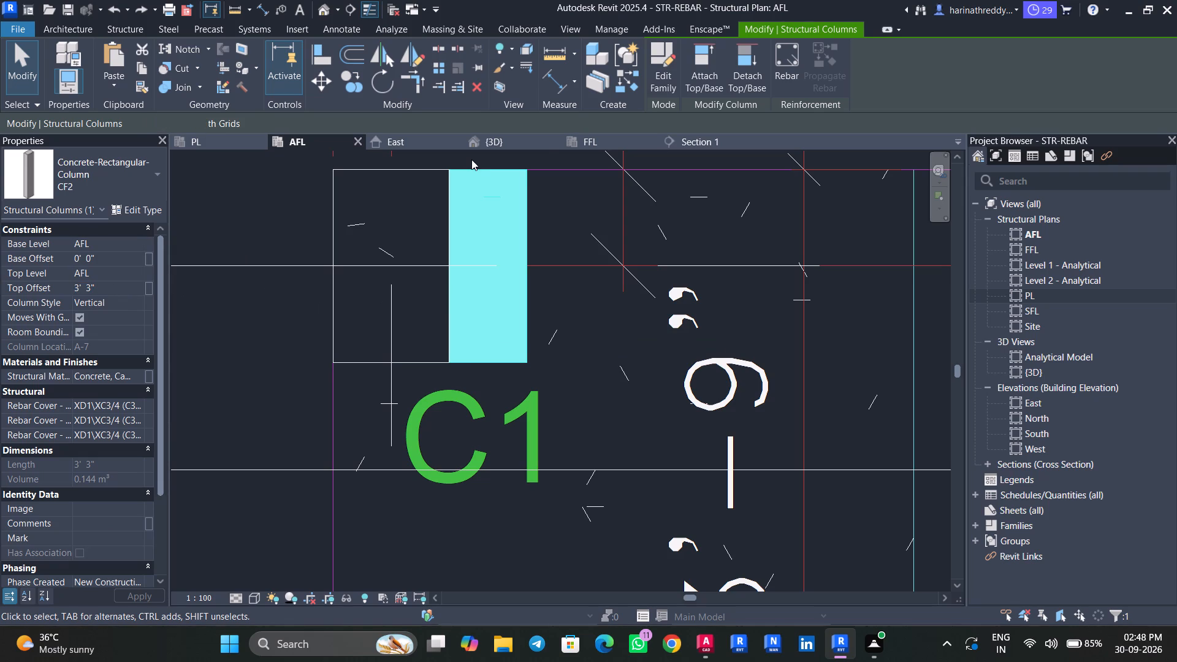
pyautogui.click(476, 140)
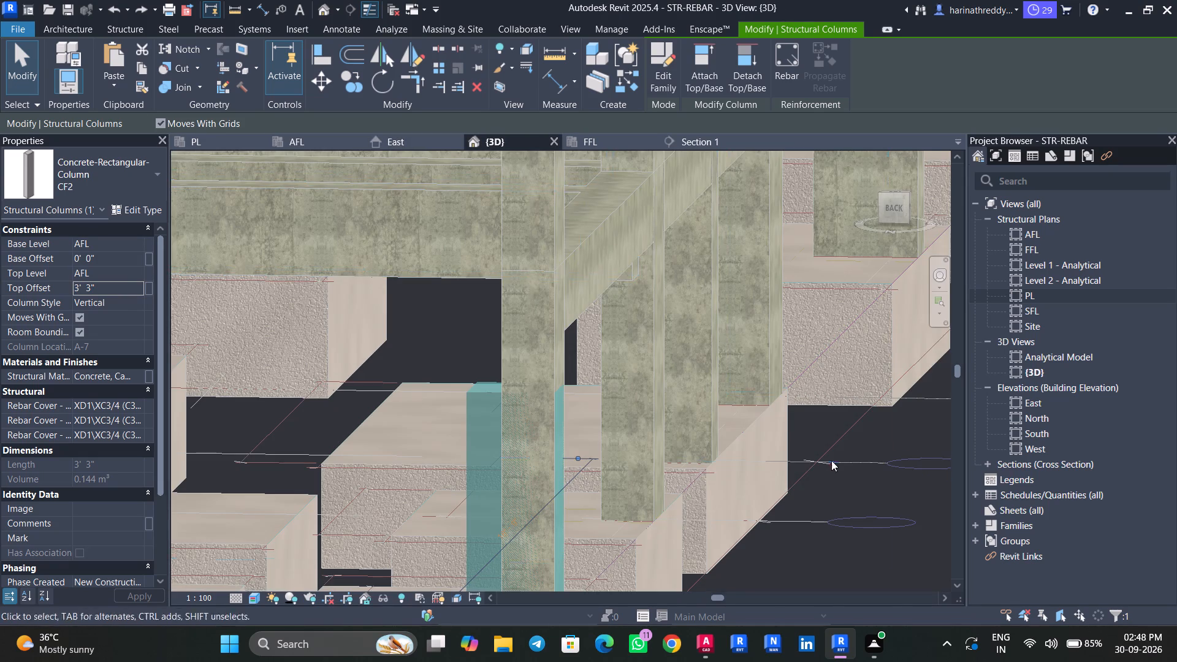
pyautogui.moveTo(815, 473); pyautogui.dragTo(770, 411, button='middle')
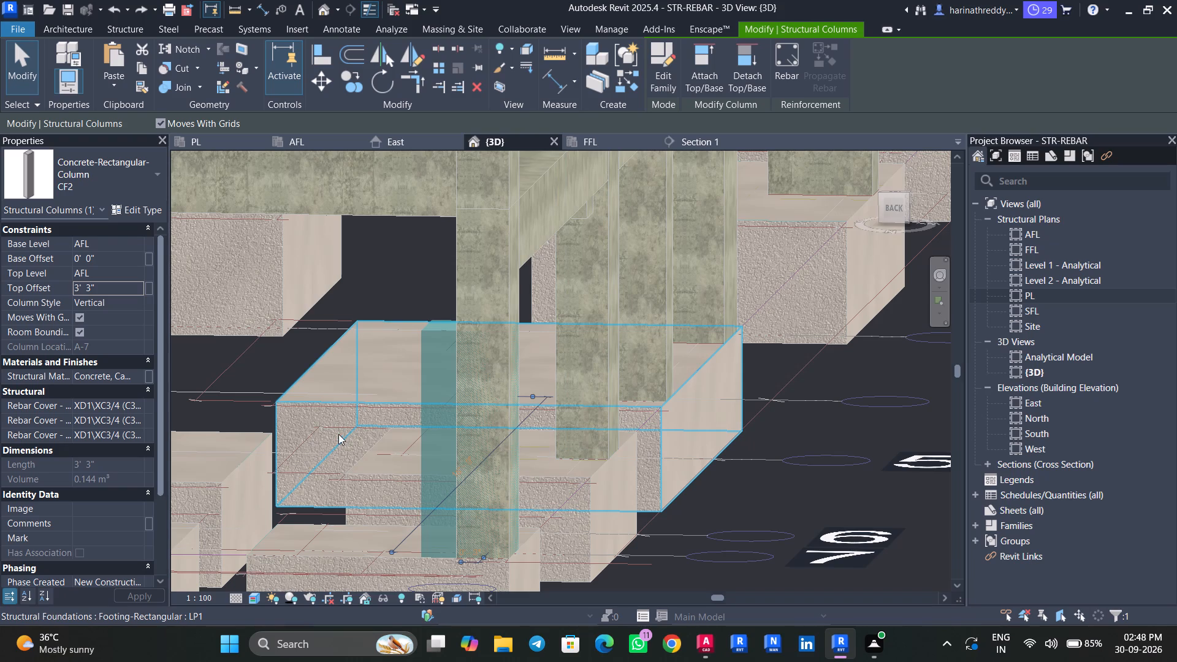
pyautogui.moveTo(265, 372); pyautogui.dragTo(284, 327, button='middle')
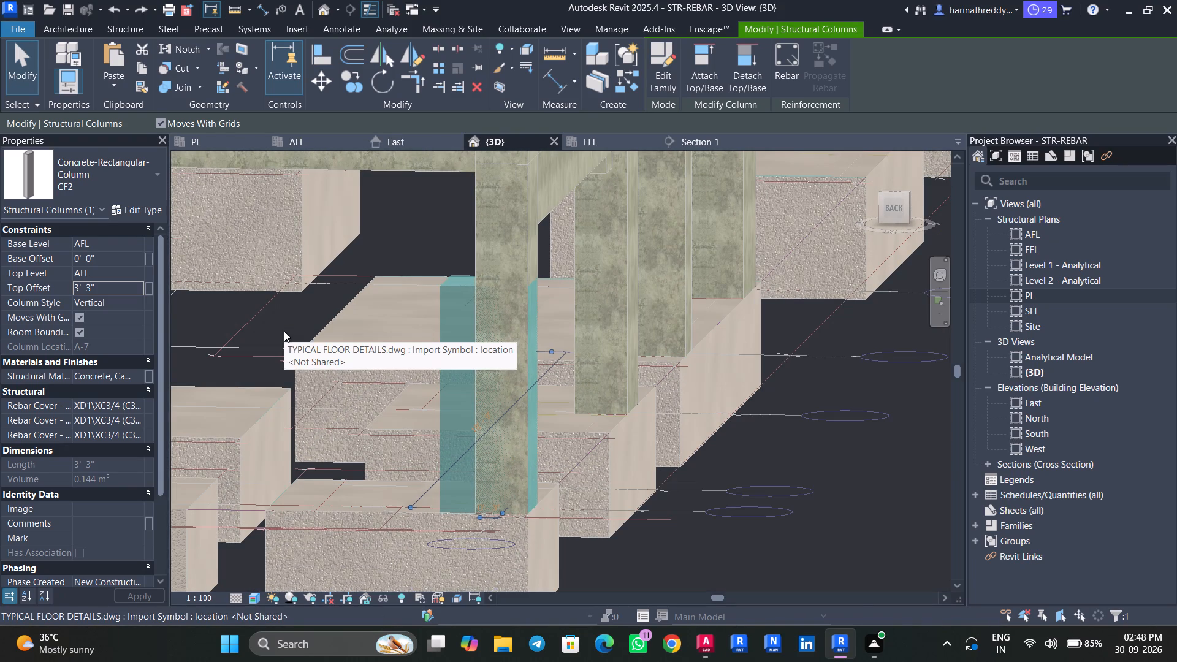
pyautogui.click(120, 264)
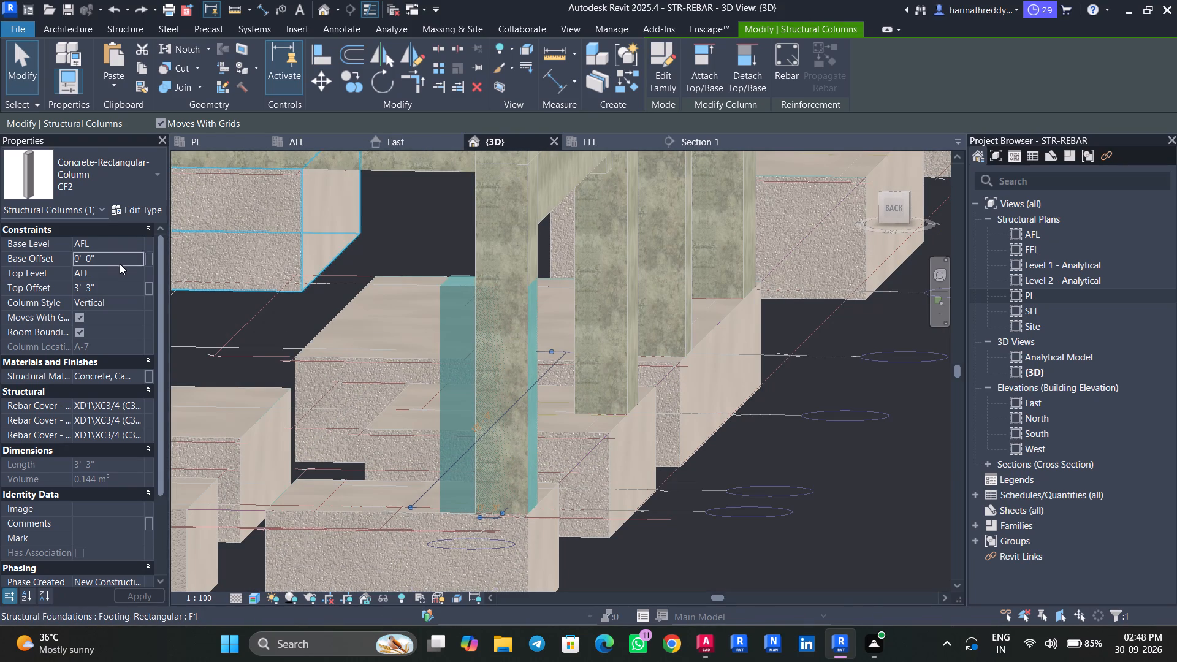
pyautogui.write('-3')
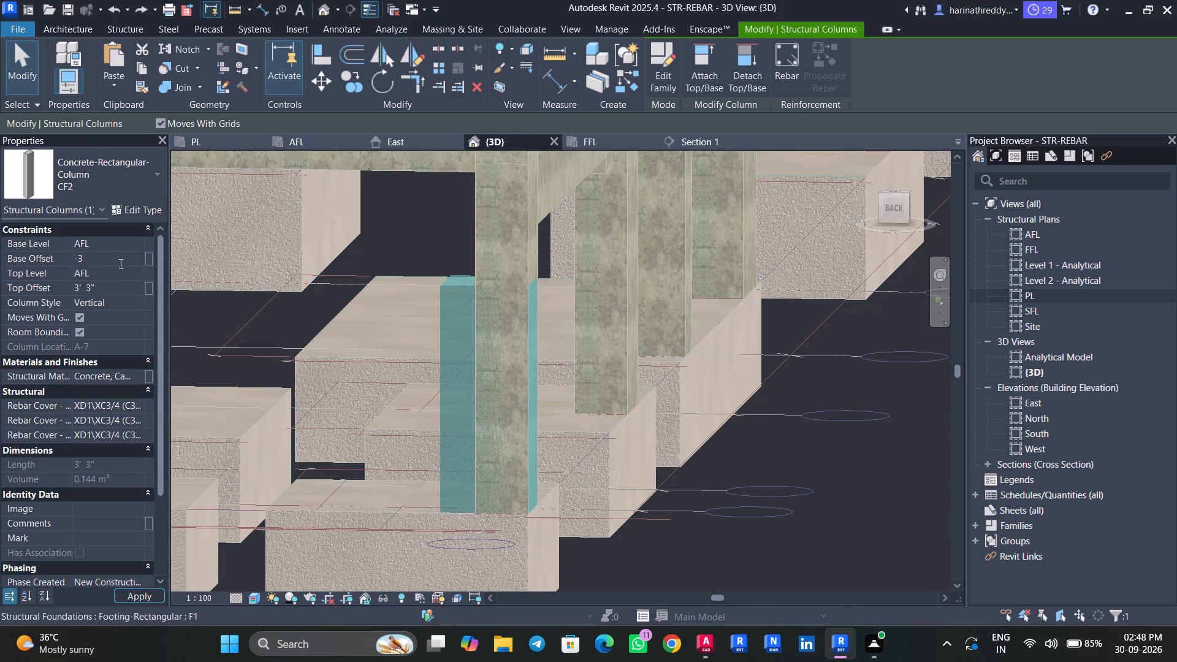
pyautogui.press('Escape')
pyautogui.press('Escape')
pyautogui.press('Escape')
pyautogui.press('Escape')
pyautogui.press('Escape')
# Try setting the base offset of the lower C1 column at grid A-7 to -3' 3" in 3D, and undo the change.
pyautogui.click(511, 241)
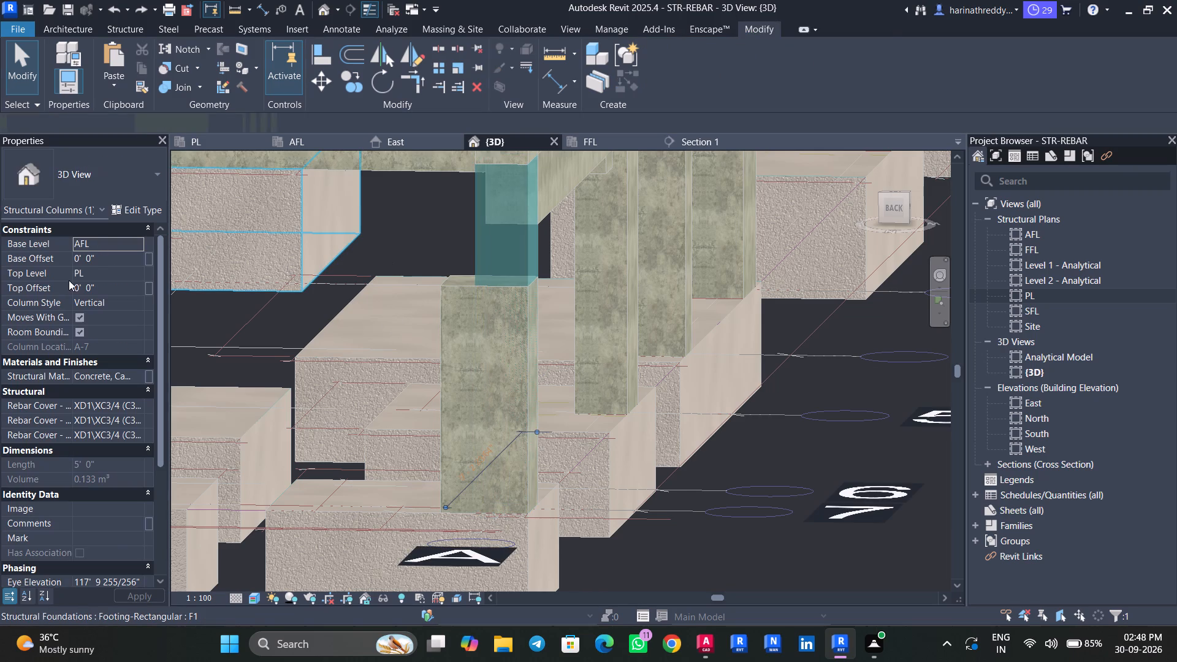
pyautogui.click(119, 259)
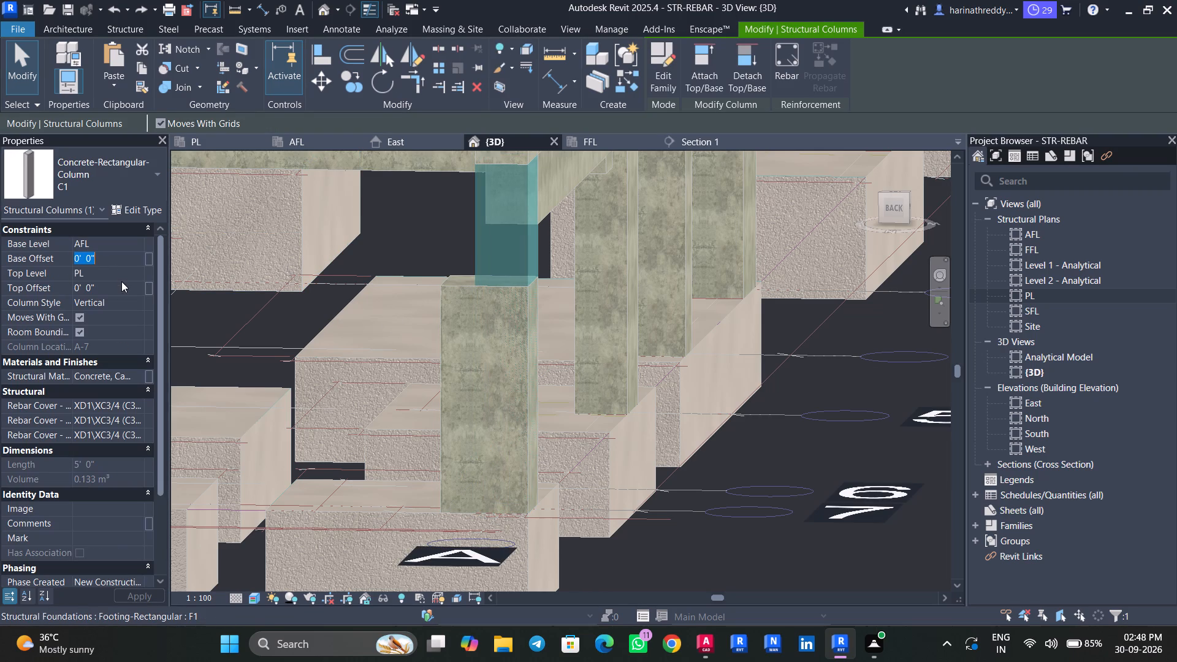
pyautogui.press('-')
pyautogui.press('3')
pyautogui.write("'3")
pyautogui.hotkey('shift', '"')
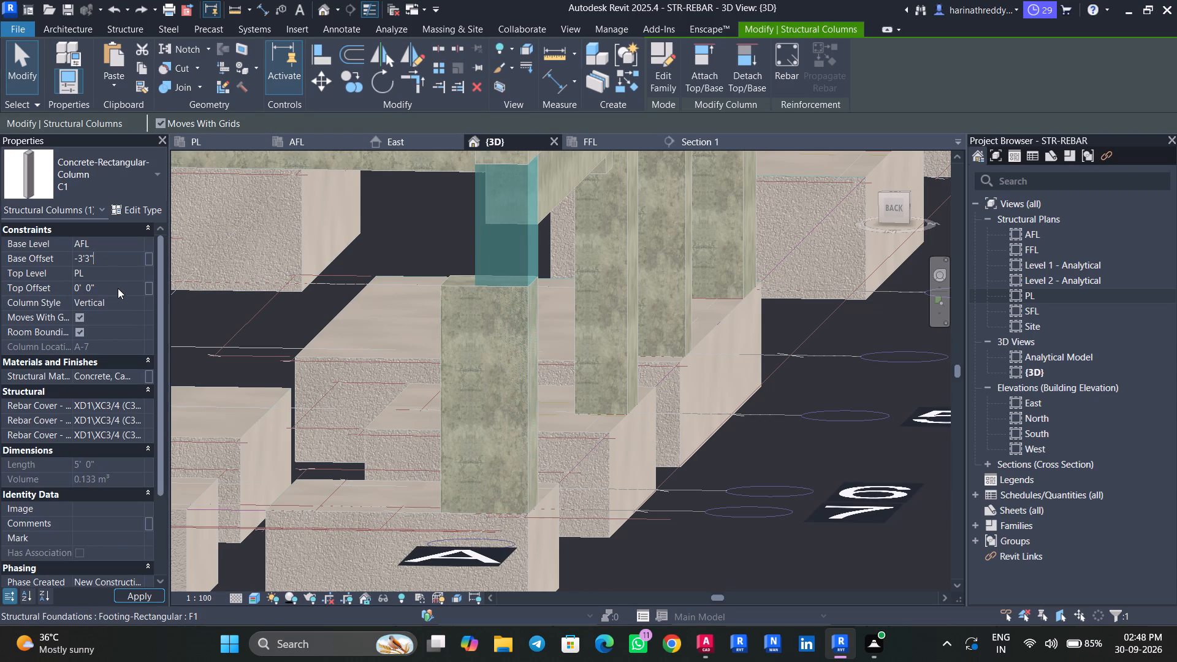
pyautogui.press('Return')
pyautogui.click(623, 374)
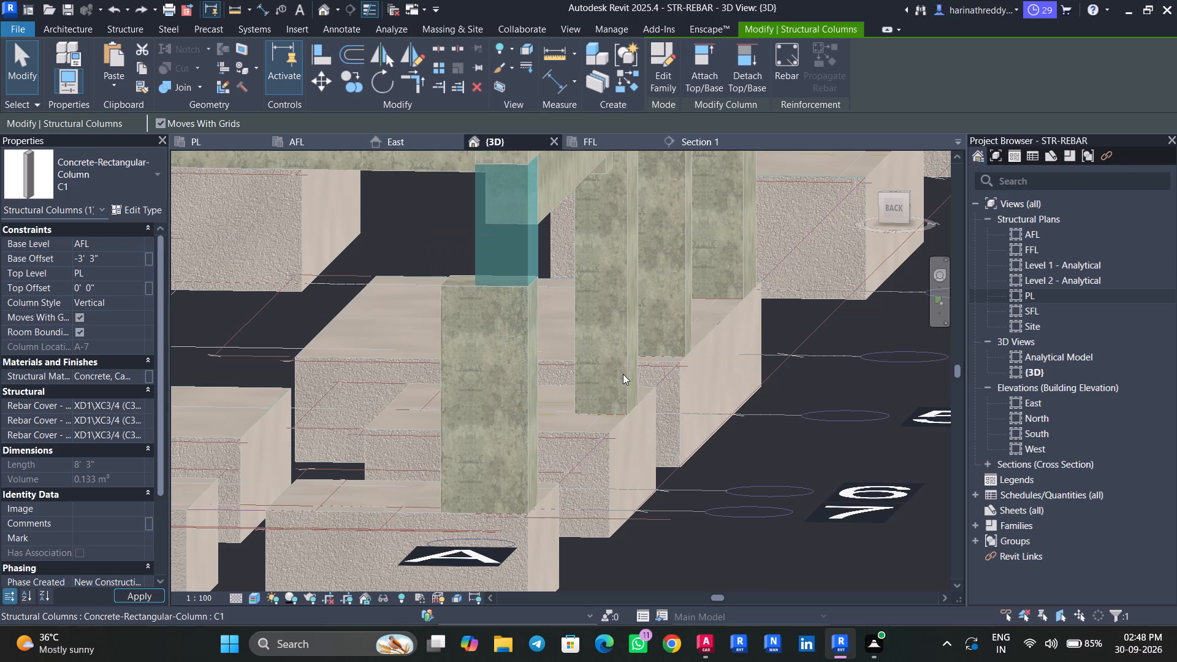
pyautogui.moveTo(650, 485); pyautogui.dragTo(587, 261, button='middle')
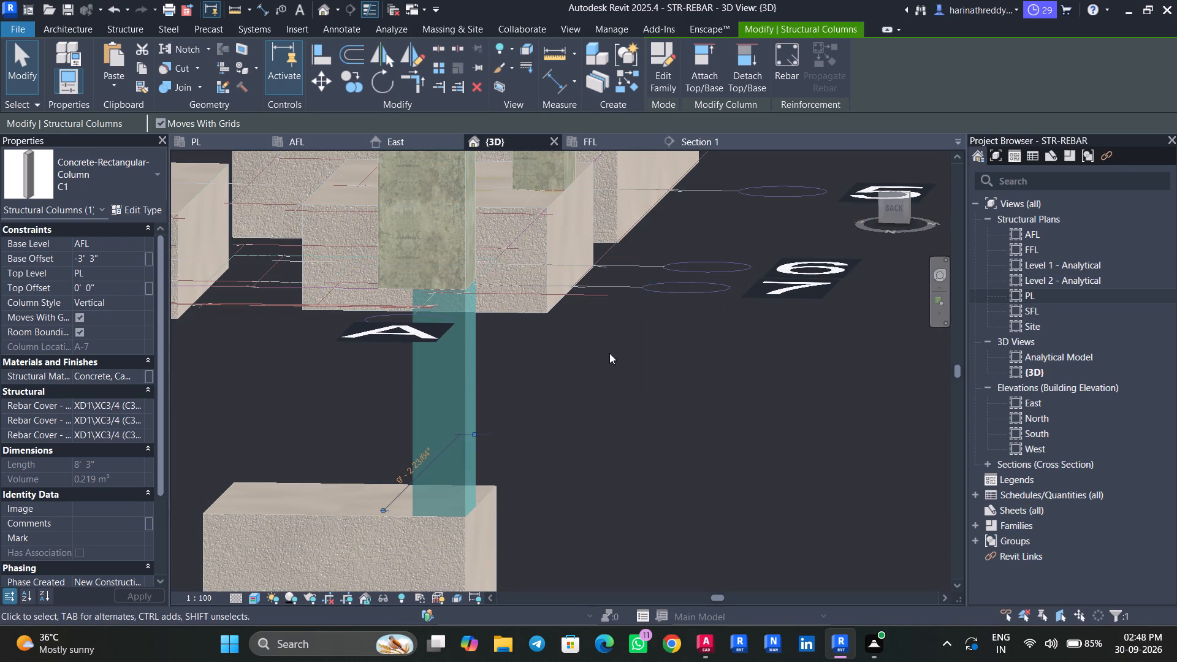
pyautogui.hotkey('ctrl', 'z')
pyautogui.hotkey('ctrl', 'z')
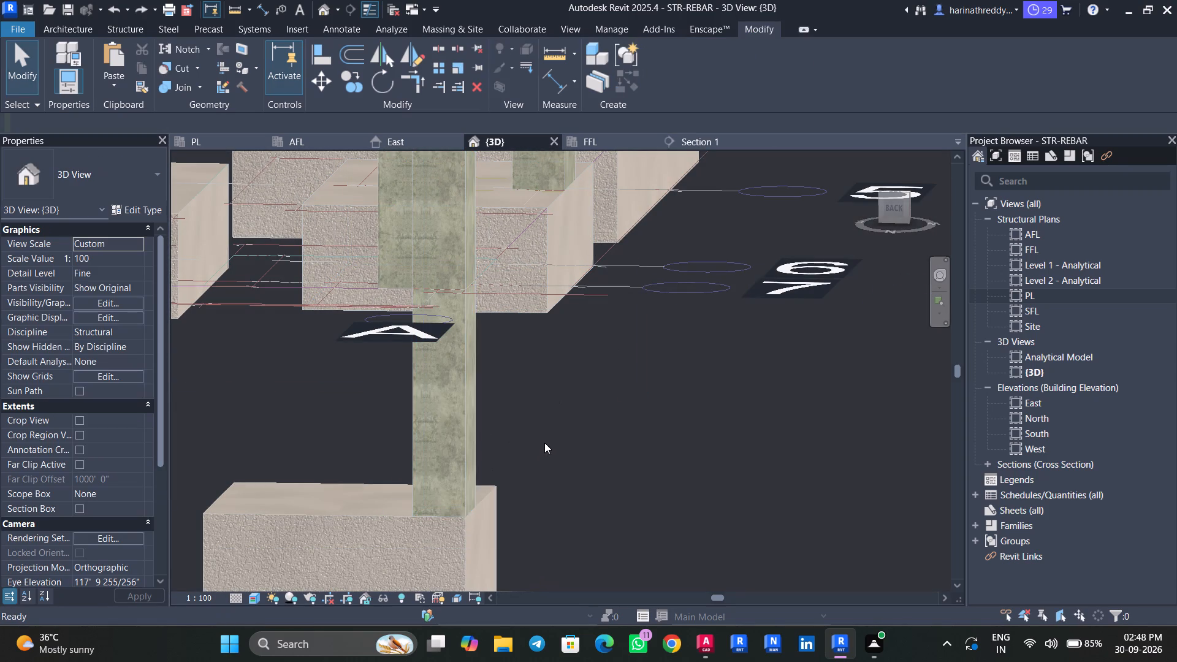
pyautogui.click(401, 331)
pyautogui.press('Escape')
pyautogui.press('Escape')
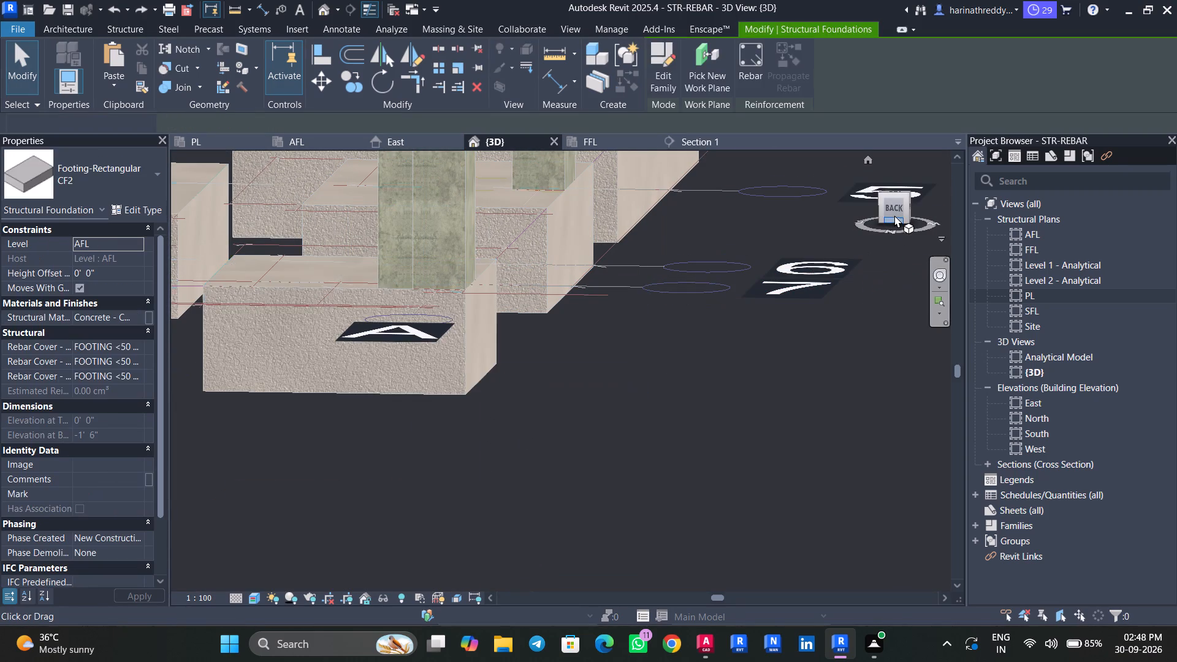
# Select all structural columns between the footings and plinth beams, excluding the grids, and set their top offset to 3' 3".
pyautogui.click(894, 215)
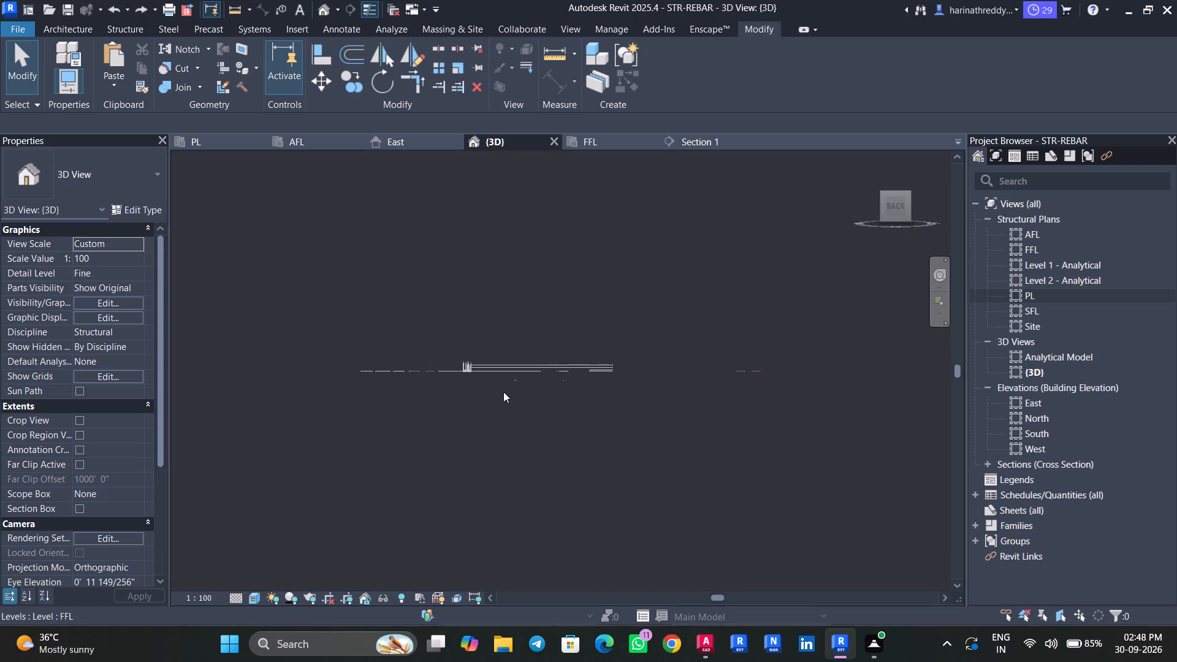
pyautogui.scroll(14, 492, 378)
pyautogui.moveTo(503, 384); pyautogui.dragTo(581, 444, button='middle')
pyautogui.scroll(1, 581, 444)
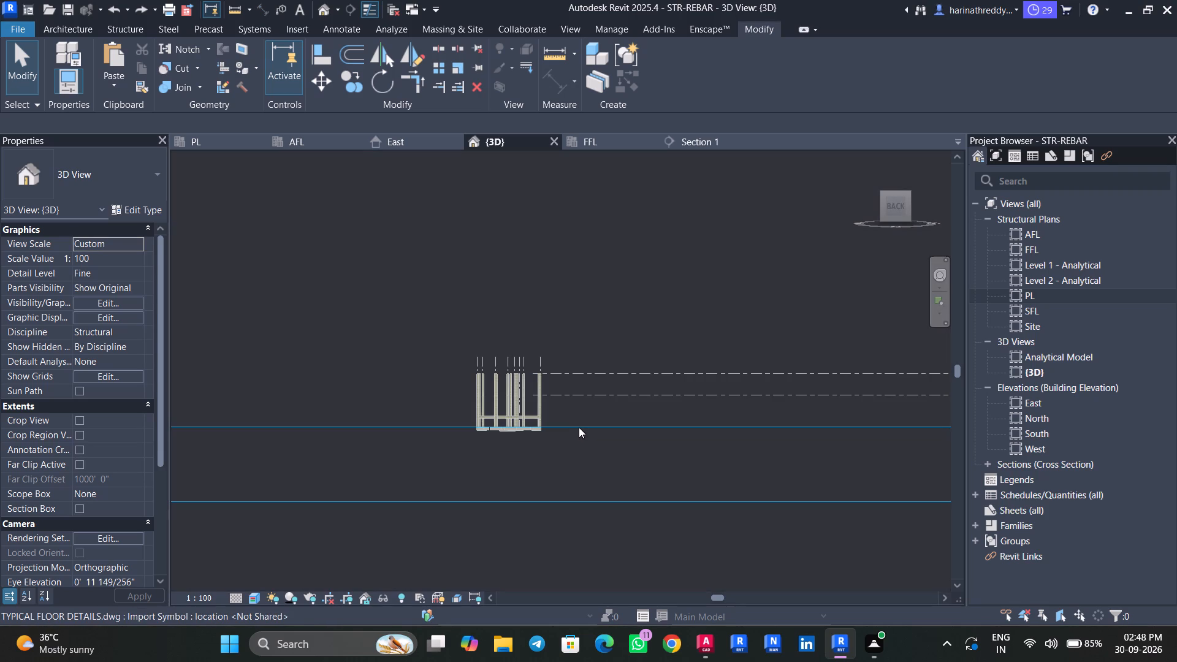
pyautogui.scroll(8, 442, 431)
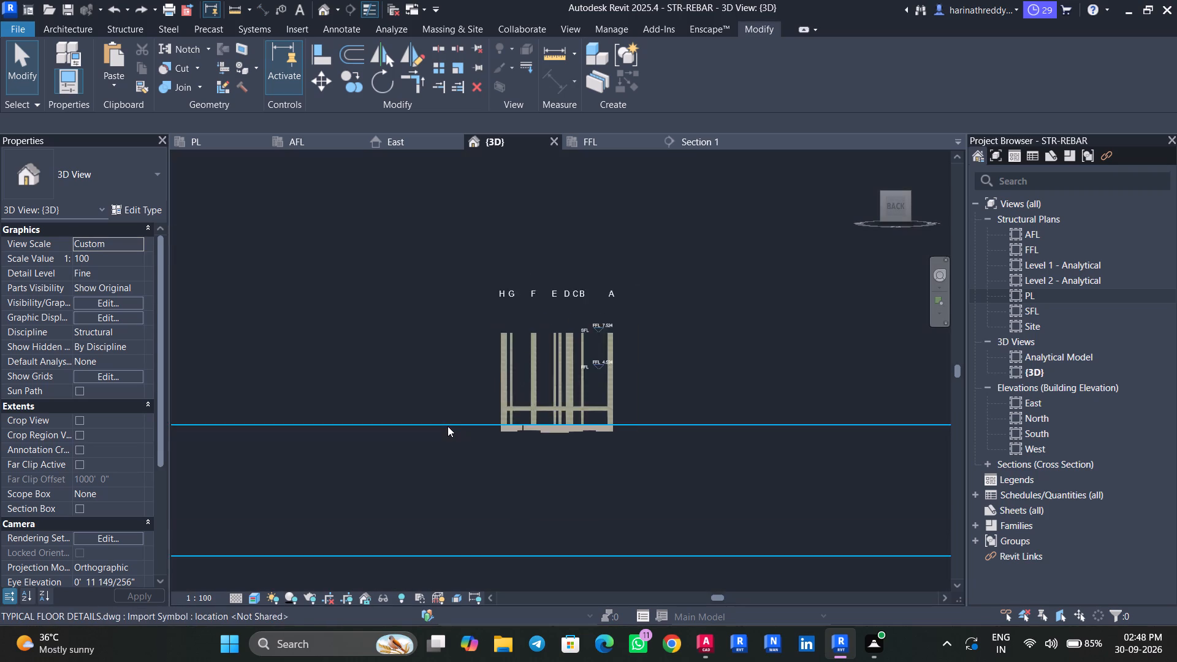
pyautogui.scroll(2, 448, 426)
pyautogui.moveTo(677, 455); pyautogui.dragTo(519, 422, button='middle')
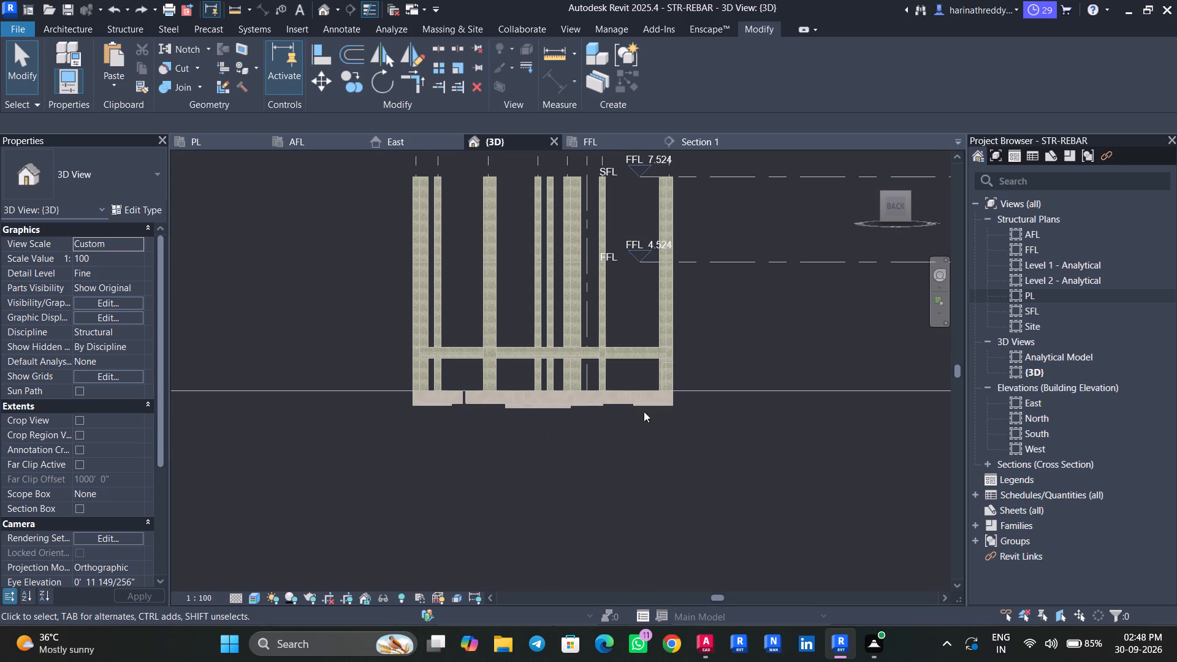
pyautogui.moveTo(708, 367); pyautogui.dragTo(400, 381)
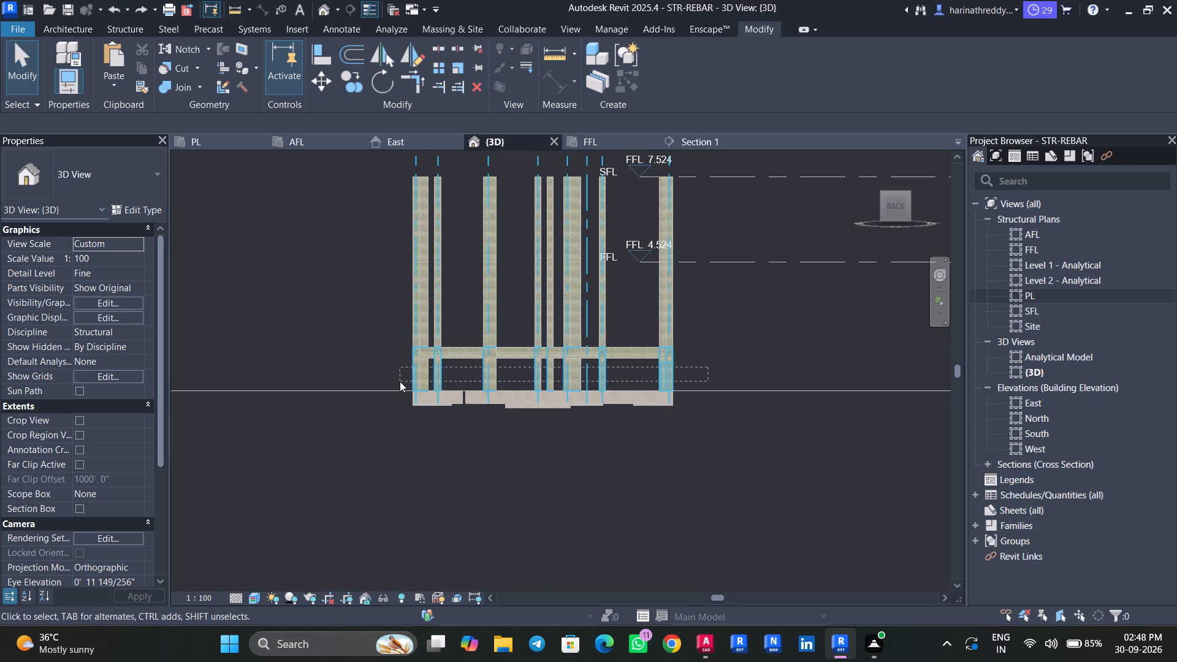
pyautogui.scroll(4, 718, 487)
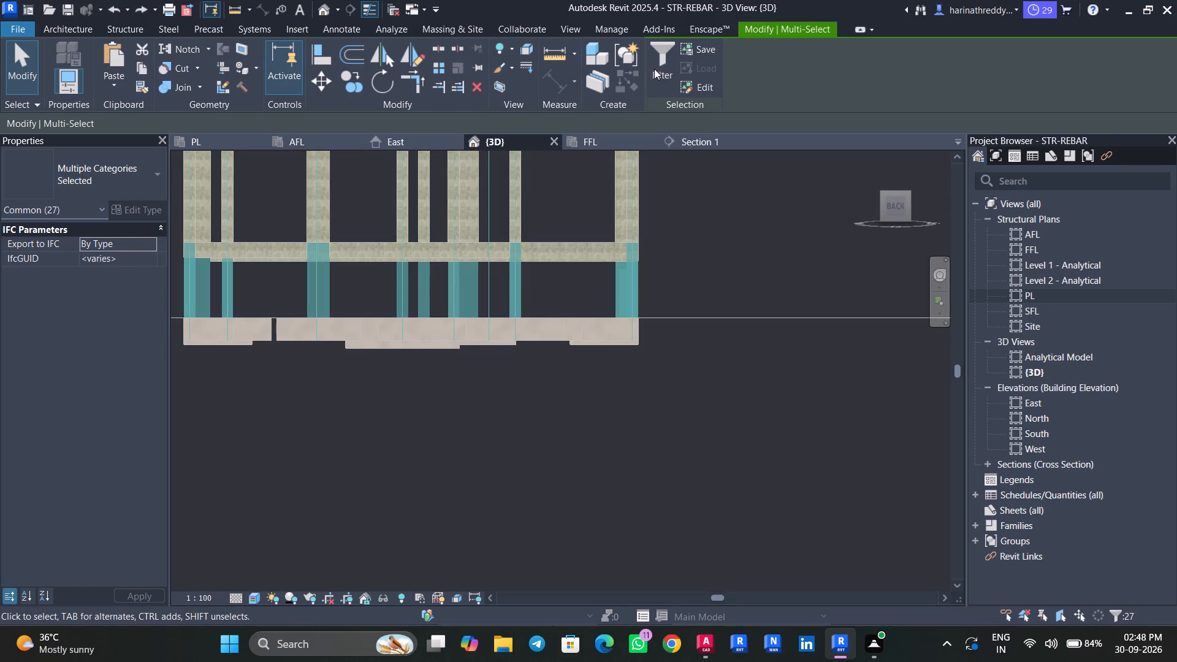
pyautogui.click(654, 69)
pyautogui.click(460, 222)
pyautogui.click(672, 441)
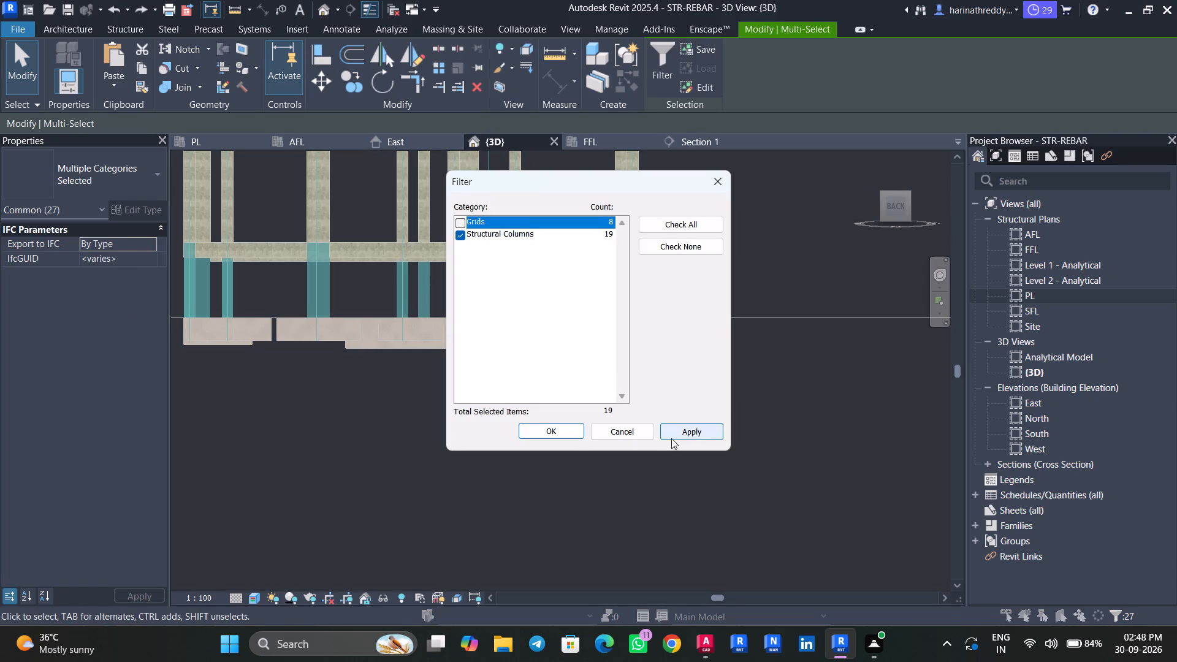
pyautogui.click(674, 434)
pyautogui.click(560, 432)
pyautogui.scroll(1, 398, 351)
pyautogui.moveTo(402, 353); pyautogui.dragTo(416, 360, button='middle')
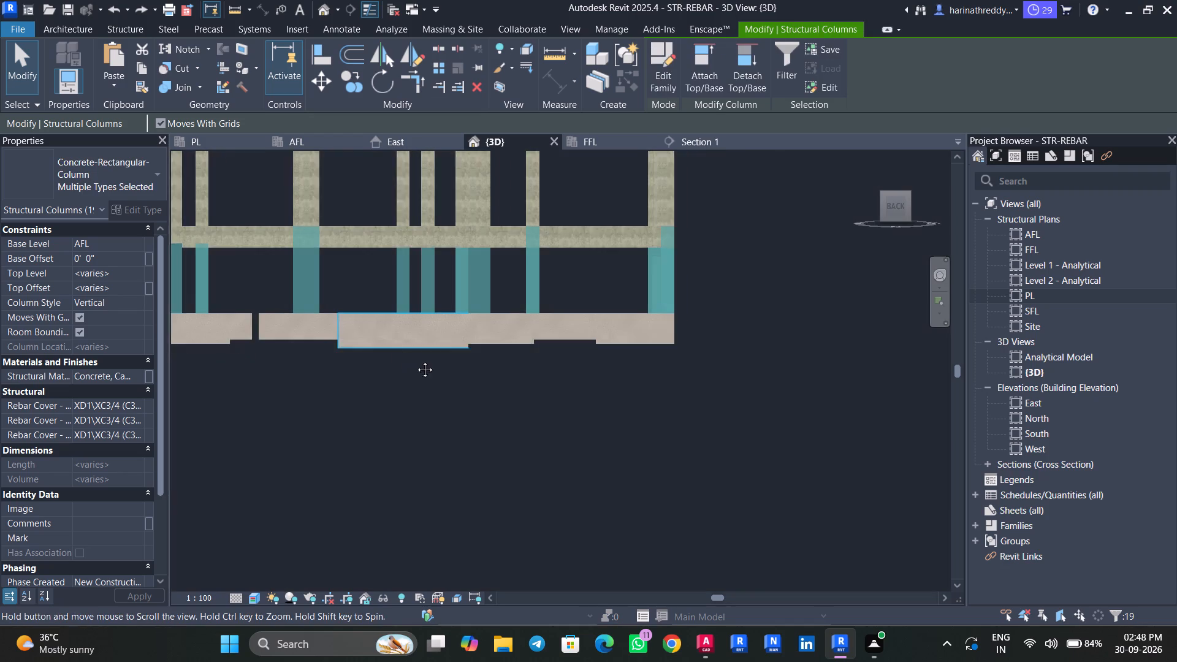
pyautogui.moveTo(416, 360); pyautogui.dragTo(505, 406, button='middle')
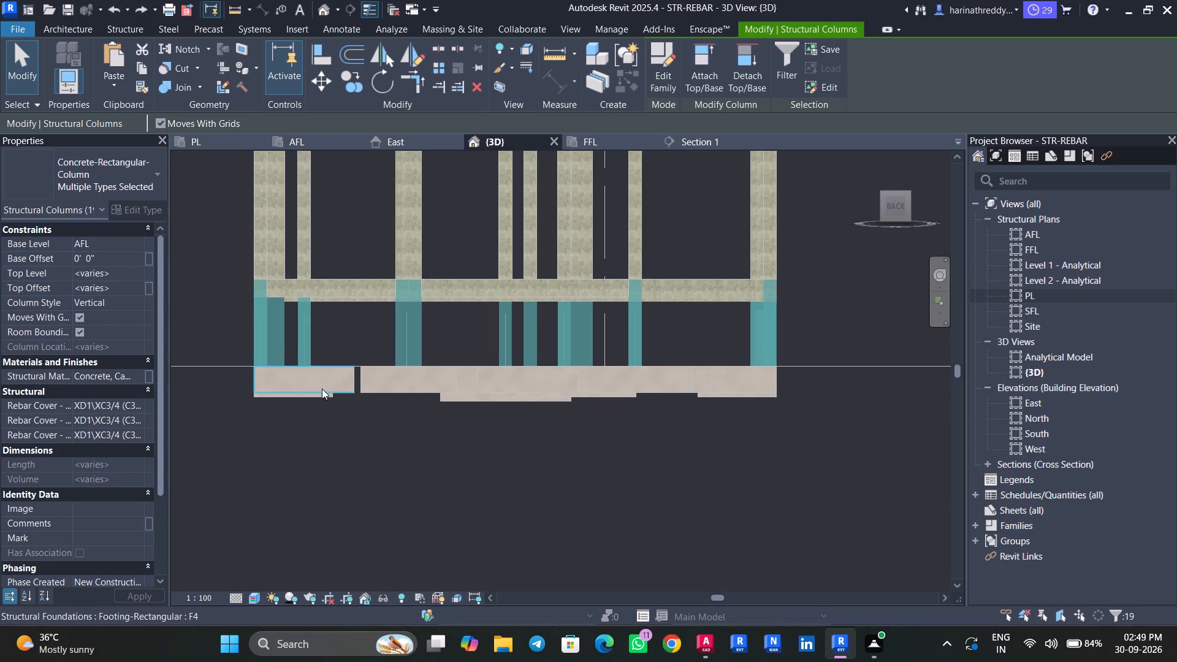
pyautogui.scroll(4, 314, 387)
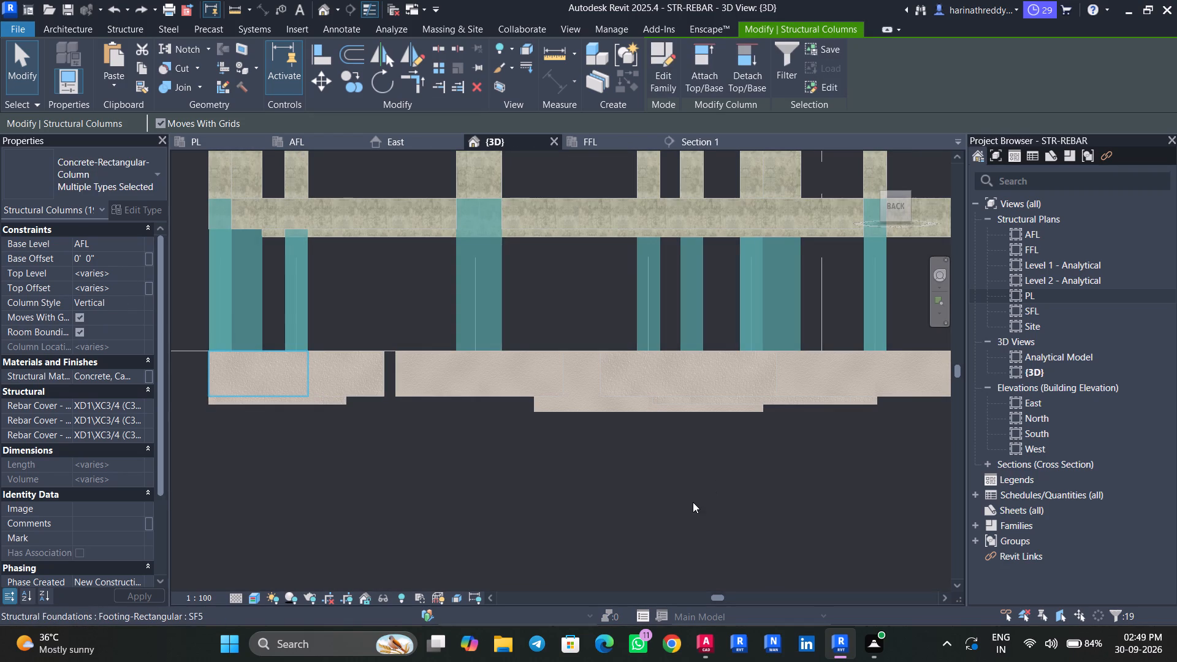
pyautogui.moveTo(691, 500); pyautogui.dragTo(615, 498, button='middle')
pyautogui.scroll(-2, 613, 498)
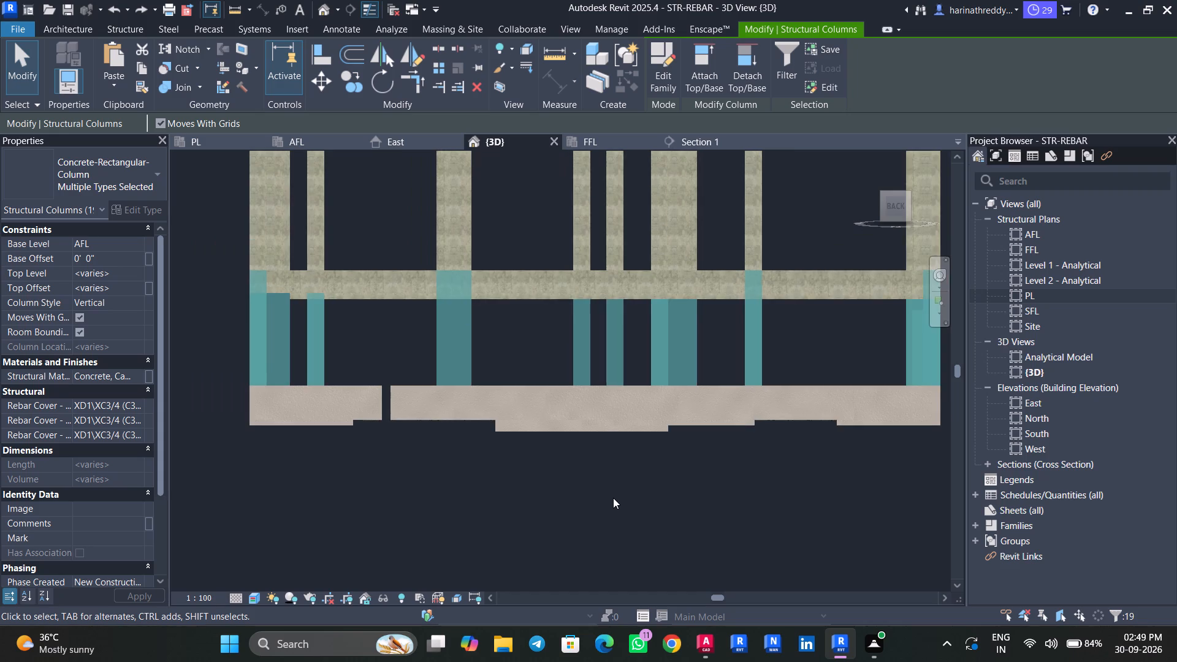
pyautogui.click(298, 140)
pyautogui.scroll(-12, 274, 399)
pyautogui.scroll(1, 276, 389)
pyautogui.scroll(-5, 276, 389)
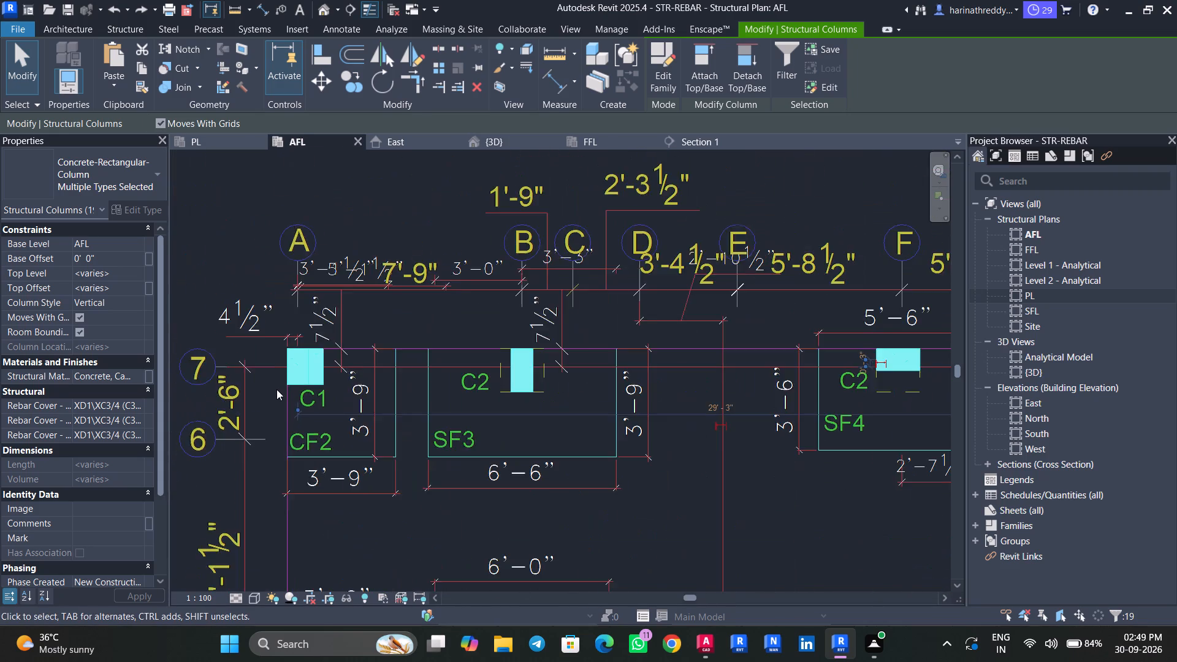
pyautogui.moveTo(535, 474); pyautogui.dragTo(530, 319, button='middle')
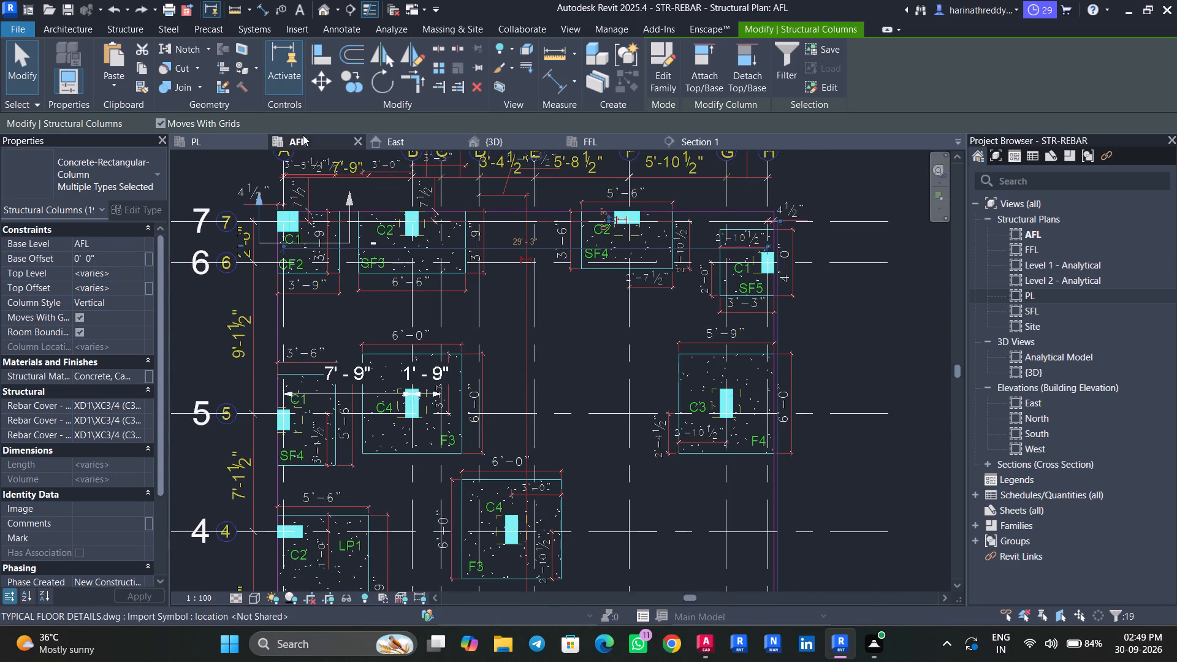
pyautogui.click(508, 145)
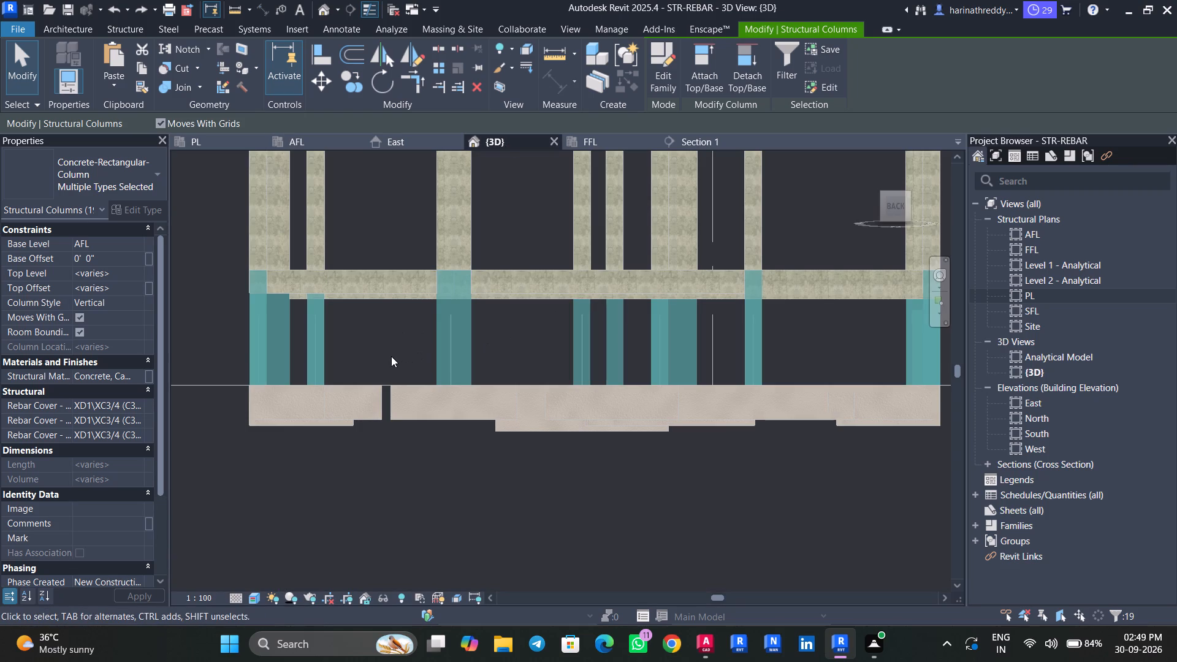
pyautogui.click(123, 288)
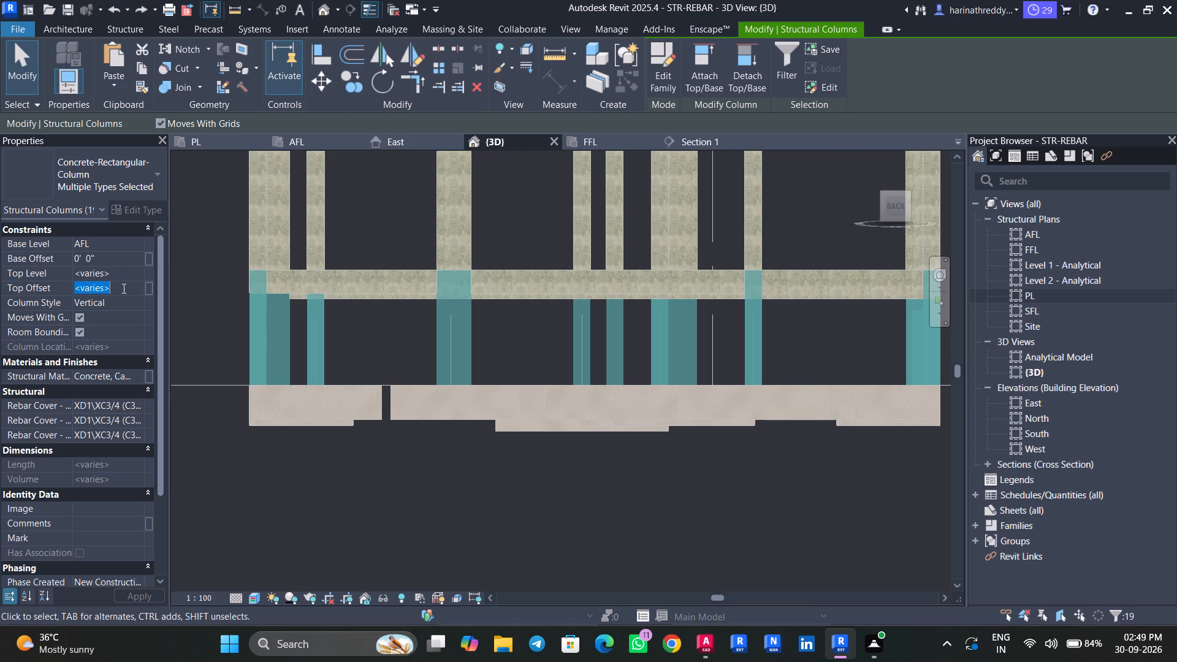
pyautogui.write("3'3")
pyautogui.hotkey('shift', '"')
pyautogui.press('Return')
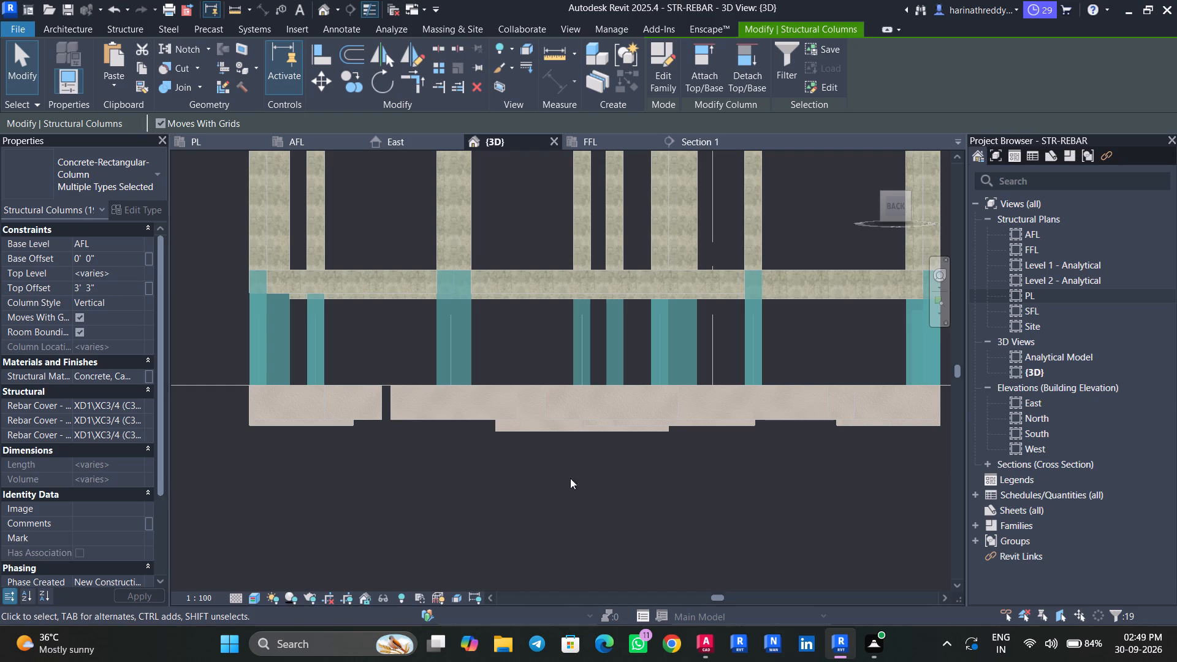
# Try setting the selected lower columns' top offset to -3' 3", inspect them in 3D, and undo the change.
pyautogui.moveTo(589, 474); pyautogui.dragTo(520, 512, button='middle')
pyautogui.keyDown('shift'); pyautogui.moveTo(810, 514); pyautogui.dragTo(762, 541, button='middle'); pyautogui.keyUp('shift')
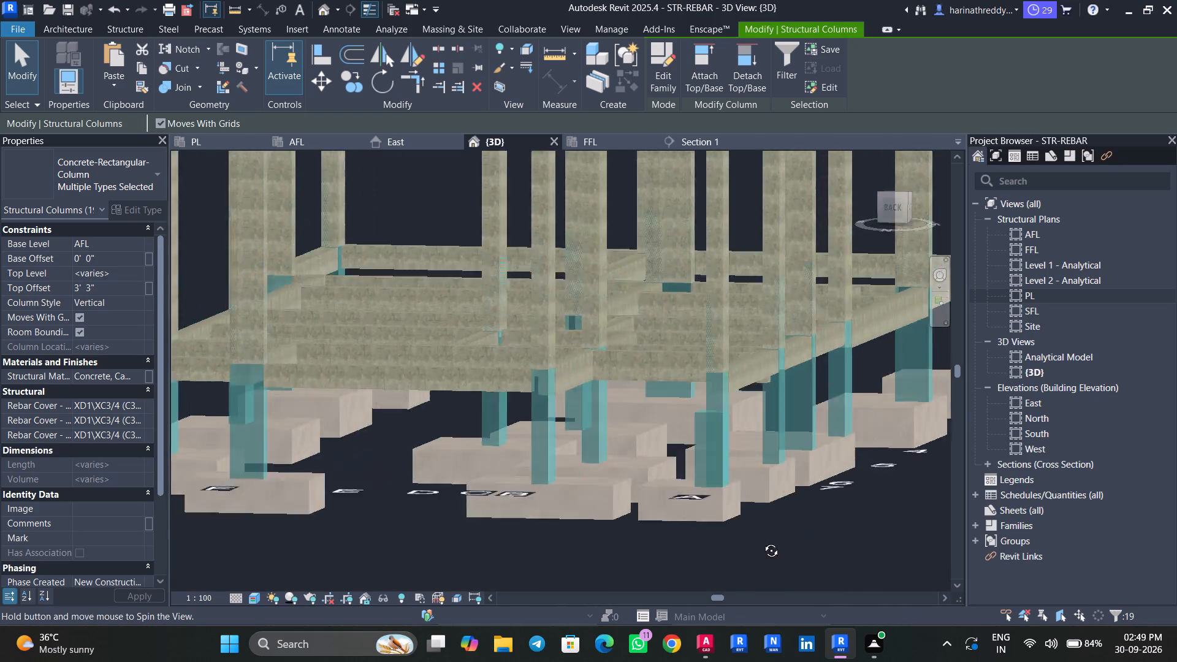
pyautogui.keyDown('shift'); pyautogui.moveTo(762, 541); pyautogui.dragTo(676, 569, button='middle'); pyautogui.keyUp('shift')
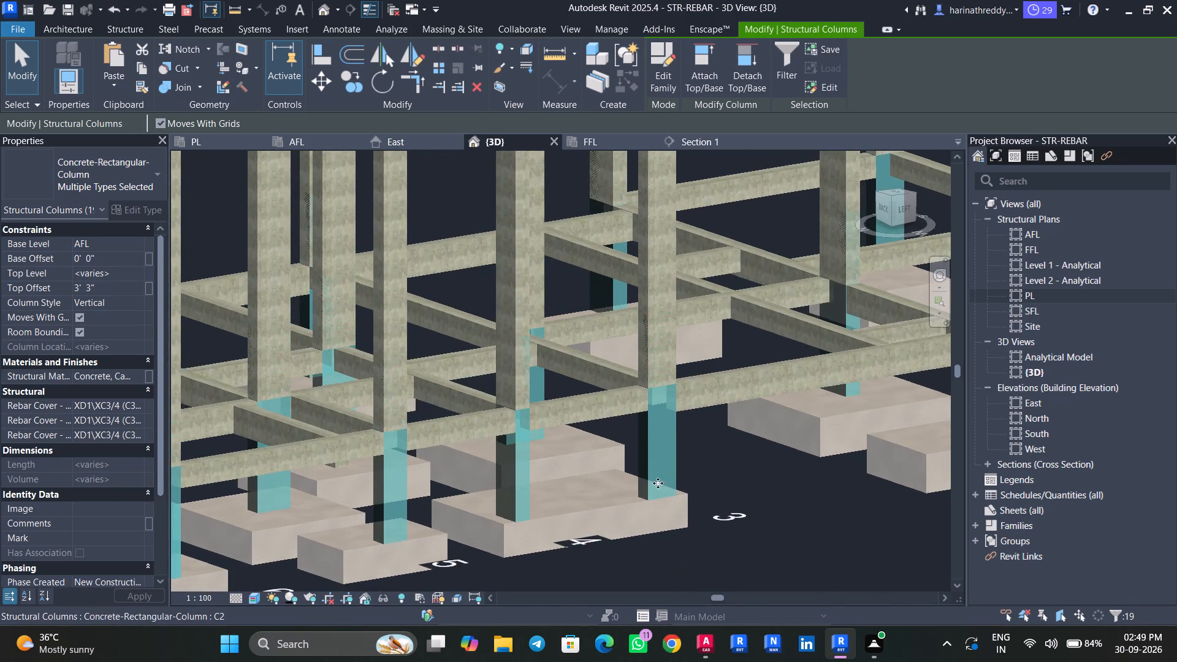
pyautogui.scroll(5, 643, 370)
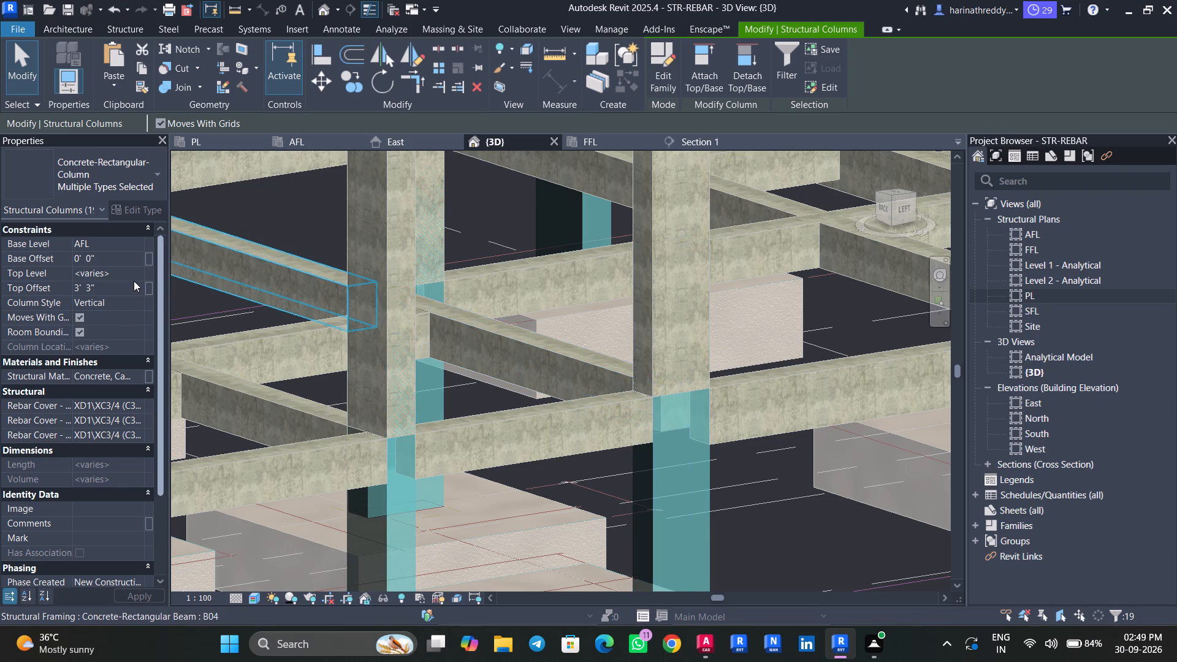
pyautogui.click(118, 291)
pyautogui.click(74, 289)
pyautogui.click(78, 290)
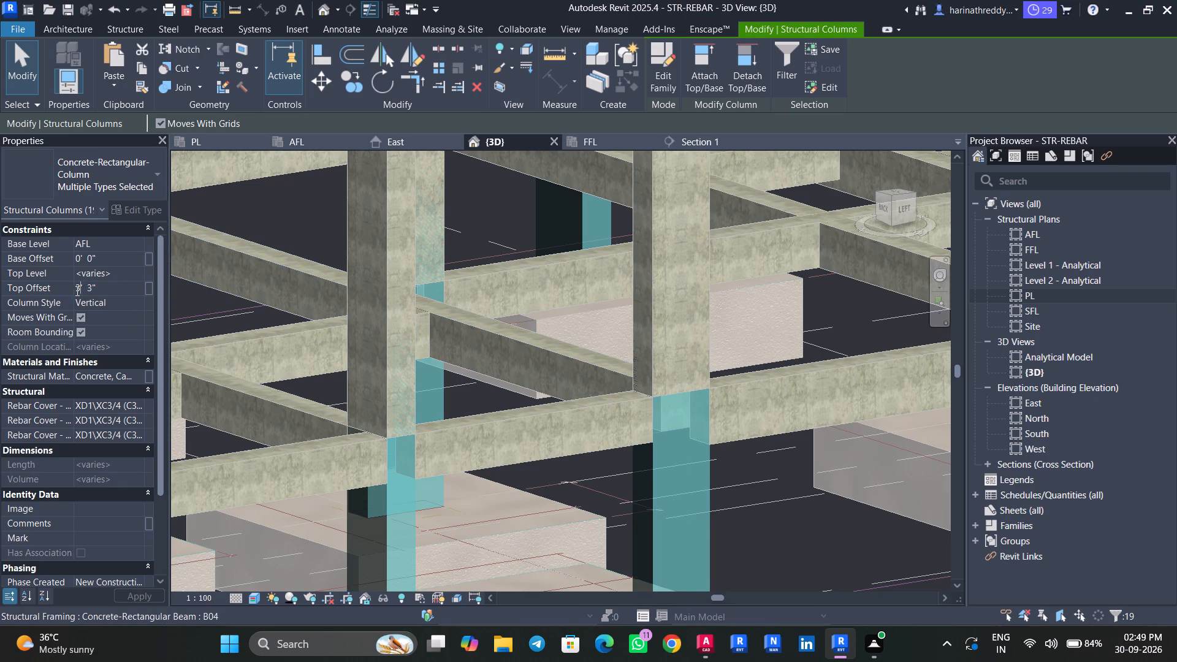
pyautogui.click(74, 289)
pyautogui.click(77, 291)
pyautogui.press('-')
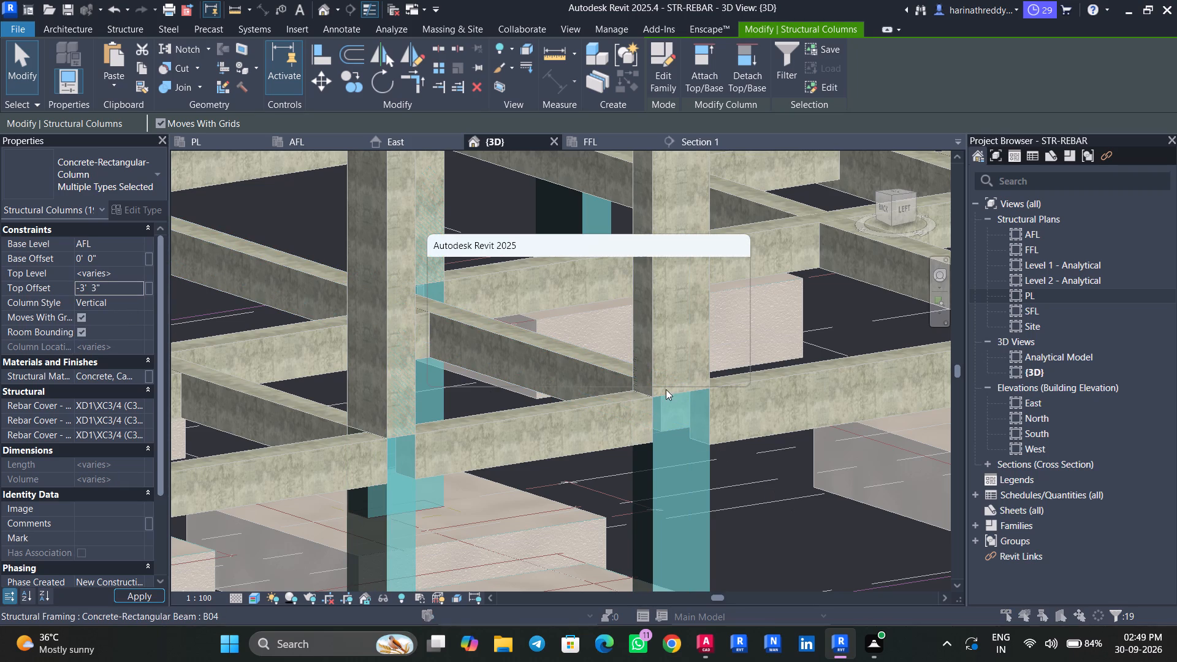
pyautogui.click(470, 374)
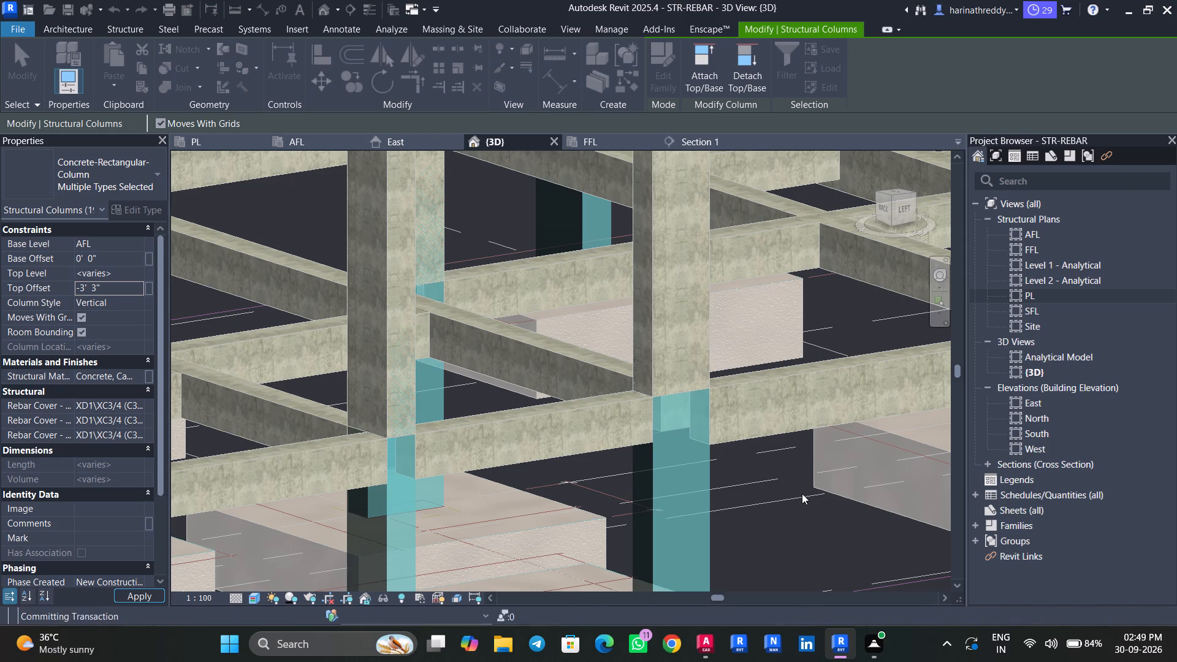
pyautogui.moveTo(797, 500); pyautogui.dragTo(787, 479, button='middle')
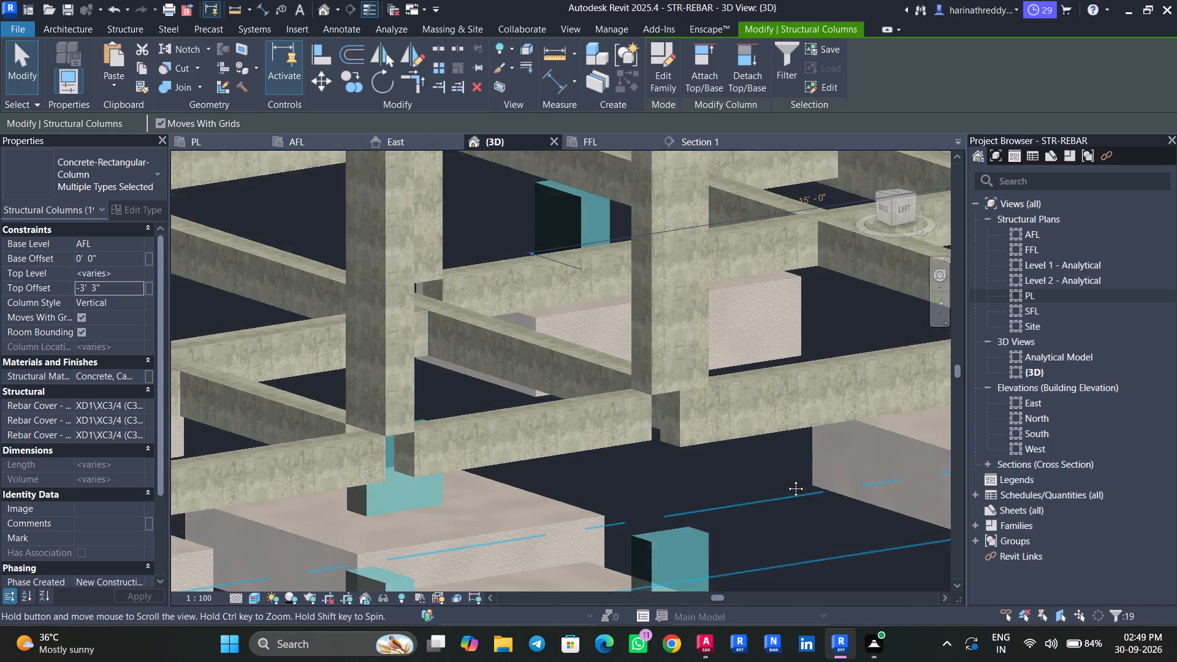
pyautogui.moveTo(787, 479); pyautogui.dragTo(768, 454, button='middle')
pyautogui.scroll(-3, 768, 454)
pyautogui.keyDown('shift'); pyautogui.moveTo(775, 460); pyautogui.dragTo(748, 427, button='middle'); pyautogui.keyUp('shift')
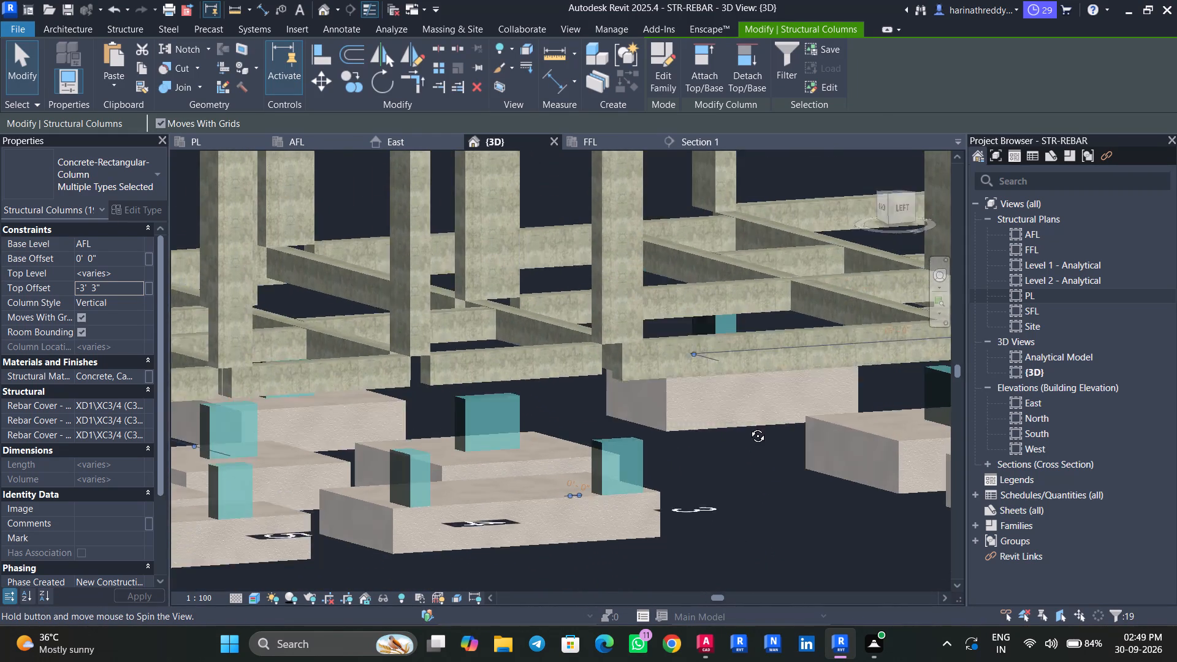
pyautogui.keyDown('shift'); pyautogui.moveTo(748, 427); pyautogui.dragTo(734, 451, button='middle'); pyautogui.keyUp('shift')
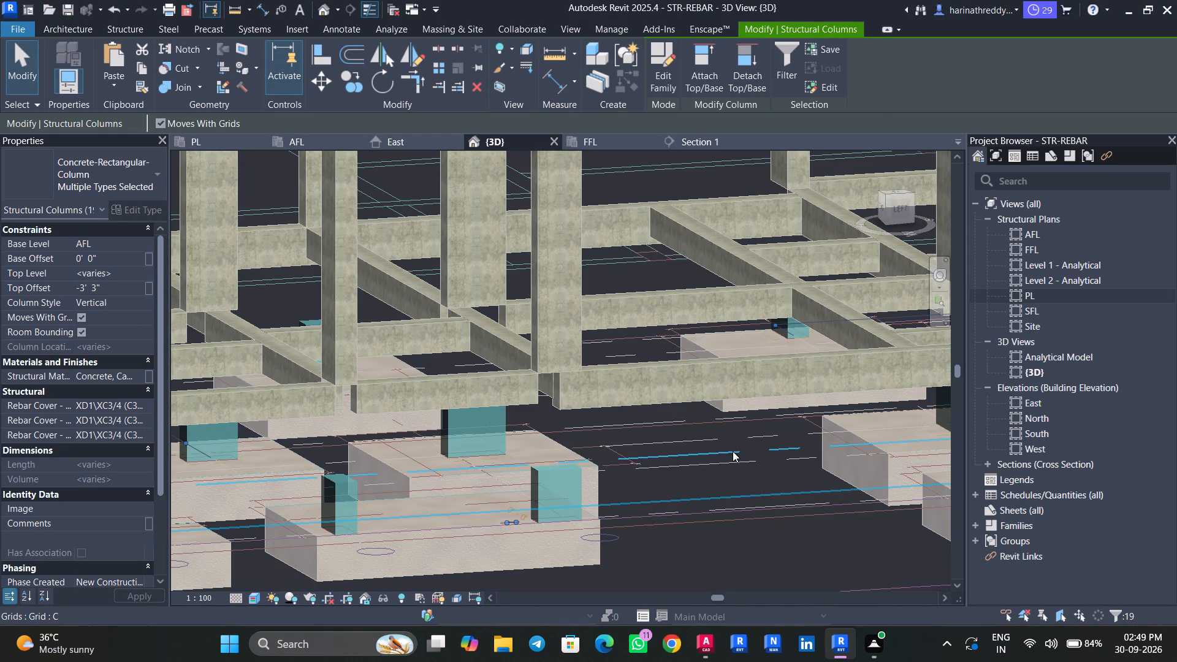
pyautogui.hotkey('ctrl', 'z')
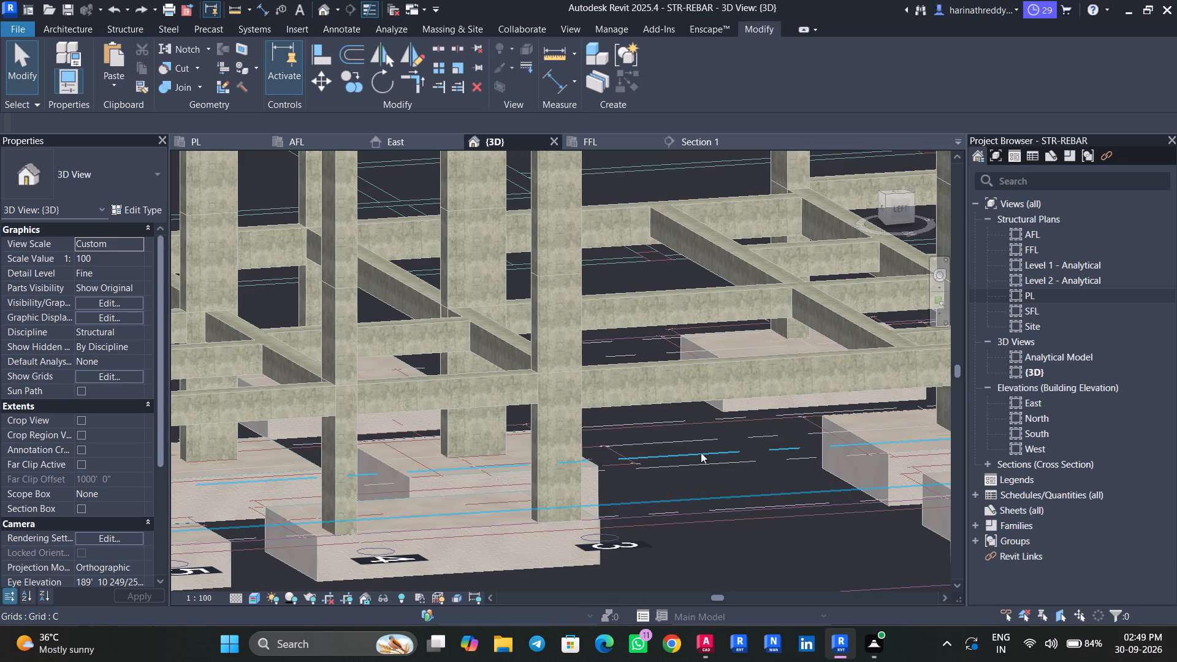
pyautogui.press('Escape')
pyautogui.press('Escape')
# Examine in 3D how the lower C1 column at grid A-7 relates to the CF2 pedestal and the surrounding footings.
pyautogui.scroll(-3, 718, 471)
pyautogui.keyDown('shift'); pyautogui.moveTo(737, 487); pyautogui.dragTo(467, 501, button='middle'); pyautogui.keyUp('shift')
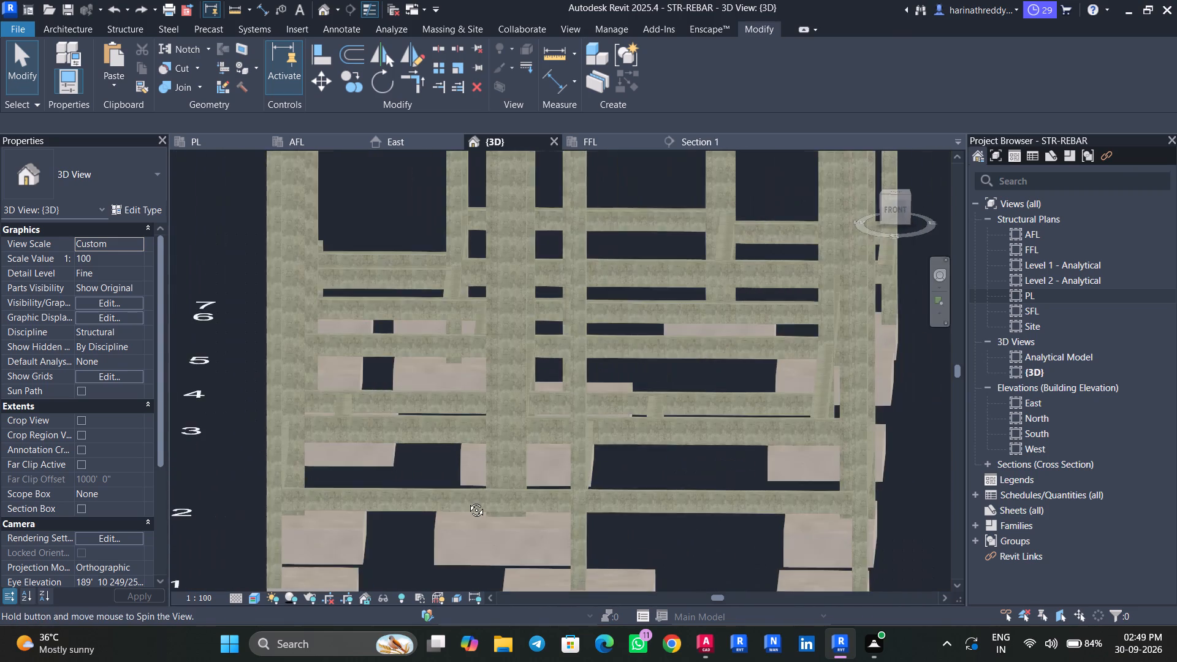
pyautogui.keyDown('shift'); pyautogui.moveTo(467, 501); pyautogui.dragTo(468, 500, button='middle'); pyautogui.keyUp('shift')
pyautogui.moveTo(886, 510); pyautogui.dragTo(846, 359, button='middle')
pyautogui.keyDown('shift'); pyautogui.moveTo(888, 468); pyautogui.dragTo(815, 480, button='middle'); pyautogui.keyUp('shift')
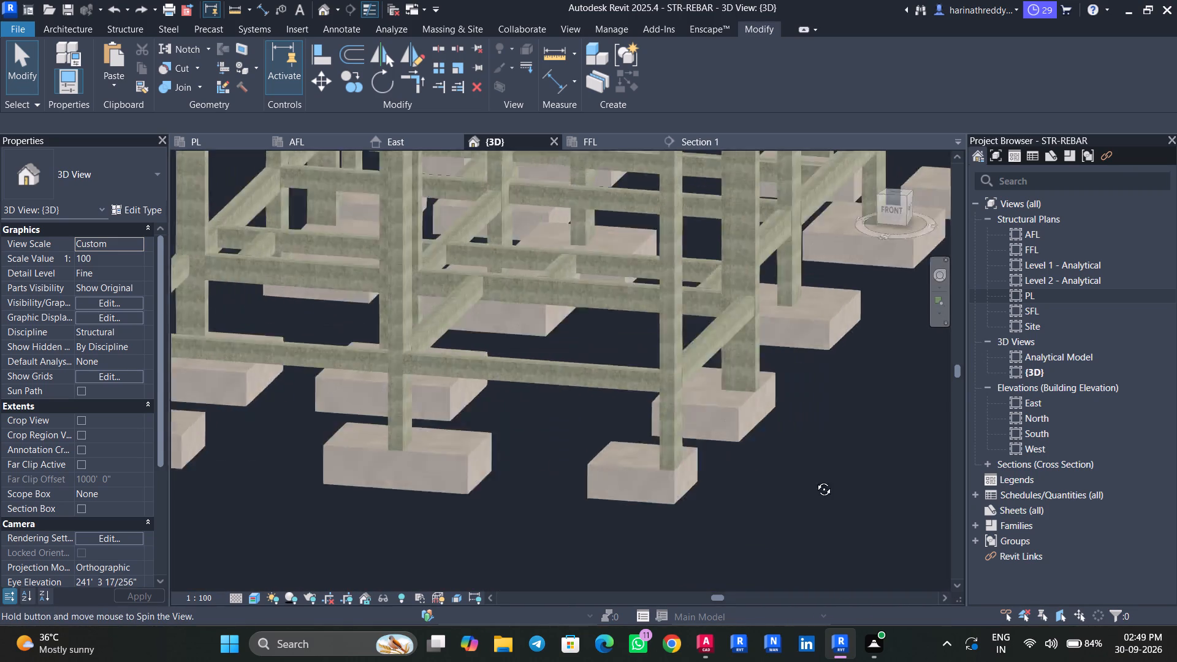
pyautogui.keyDown('shift'); pyautogui.moveTo(815, 480); pyautogui.dragTo(512, 470, button='middle'); pyautogui.keyUp('shift')
pyautogui.moveTo(825, 479); pyautogui.dragTo(596, 489, button='middle')
pyautogui.scroll(2, 828, 367)
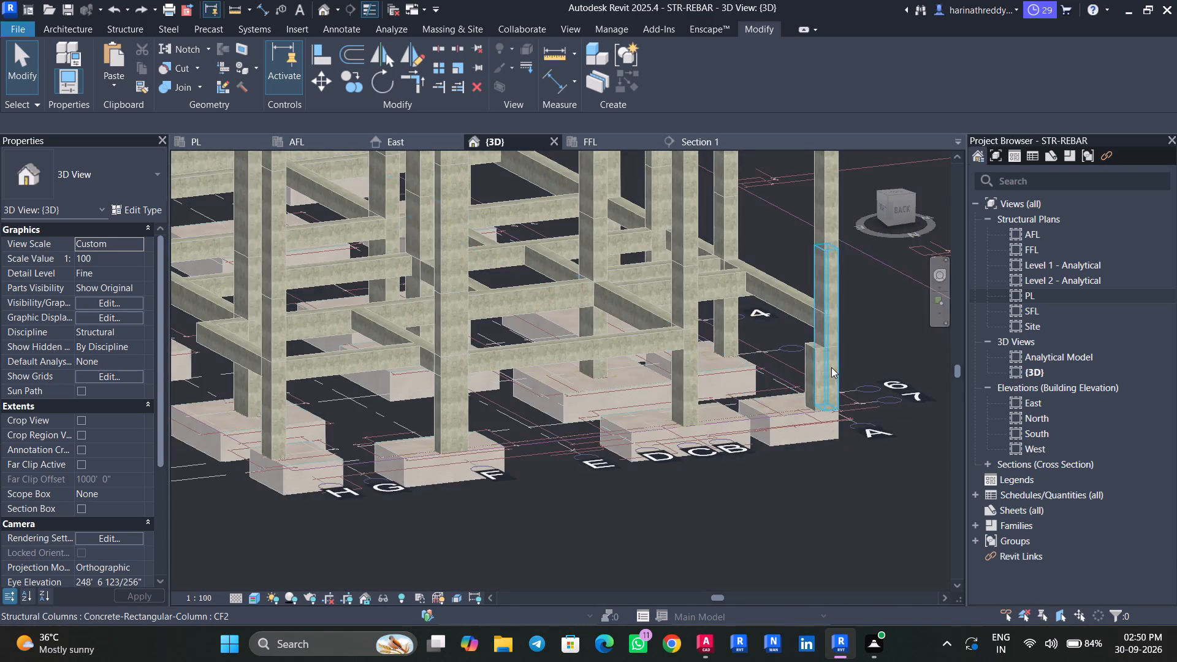
pyautogui.scroll(2, 831, 367)
pyautogui.click(839, 304)
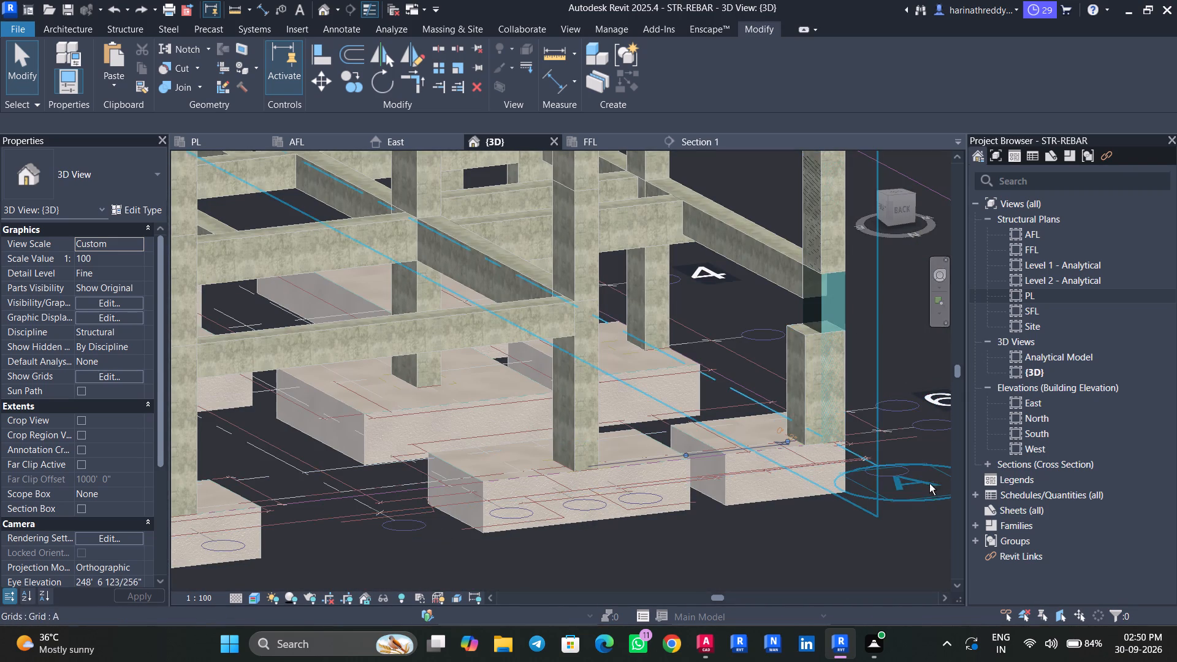
pyautogui.keyDown('shift'); pyautogui.moveTo(927, 485); pyautogui.dragTo(883, 493, button='middle'); pyautogui.keyUp('shift')
pyautogui.press('Escape')
pyautogui.press('Escape')
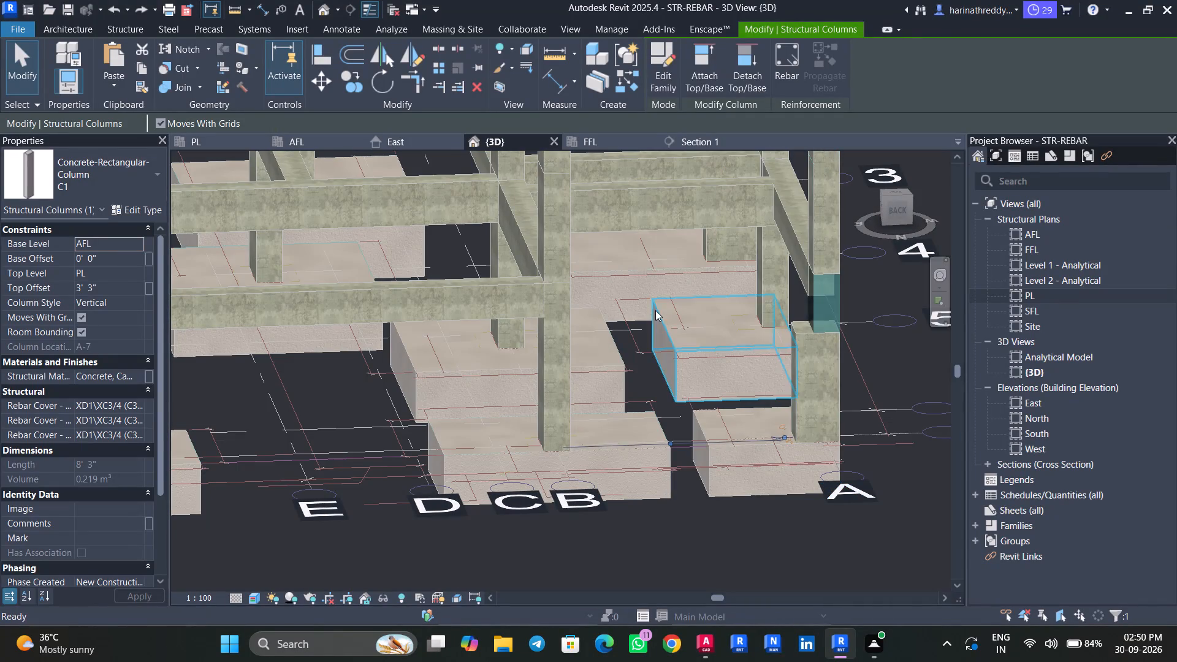
pyautogui.click(595, 293)
pyautogui.press('Escape')
pyautogui.press('Escape')
pyautogui.press('Escape')
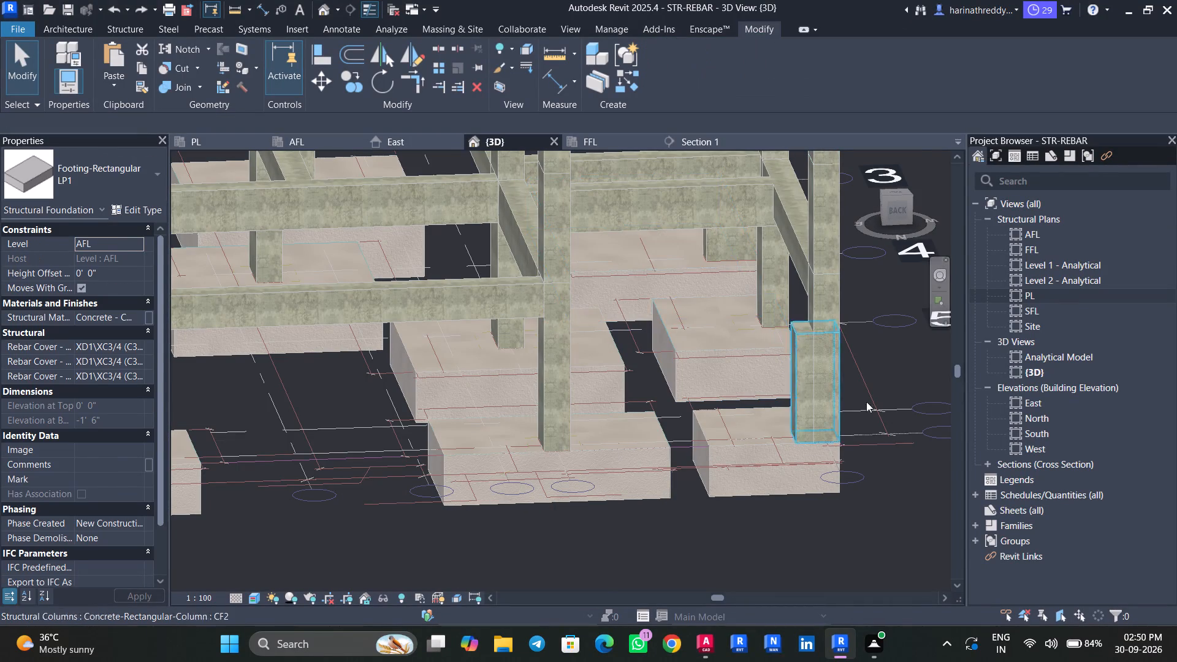
pyautogui.keyDown('shift'); pyautogui.moveTo(884, 439); pyautogui.dragTo(883, 549, button='middle'); pyautogui.keyUp('shift')
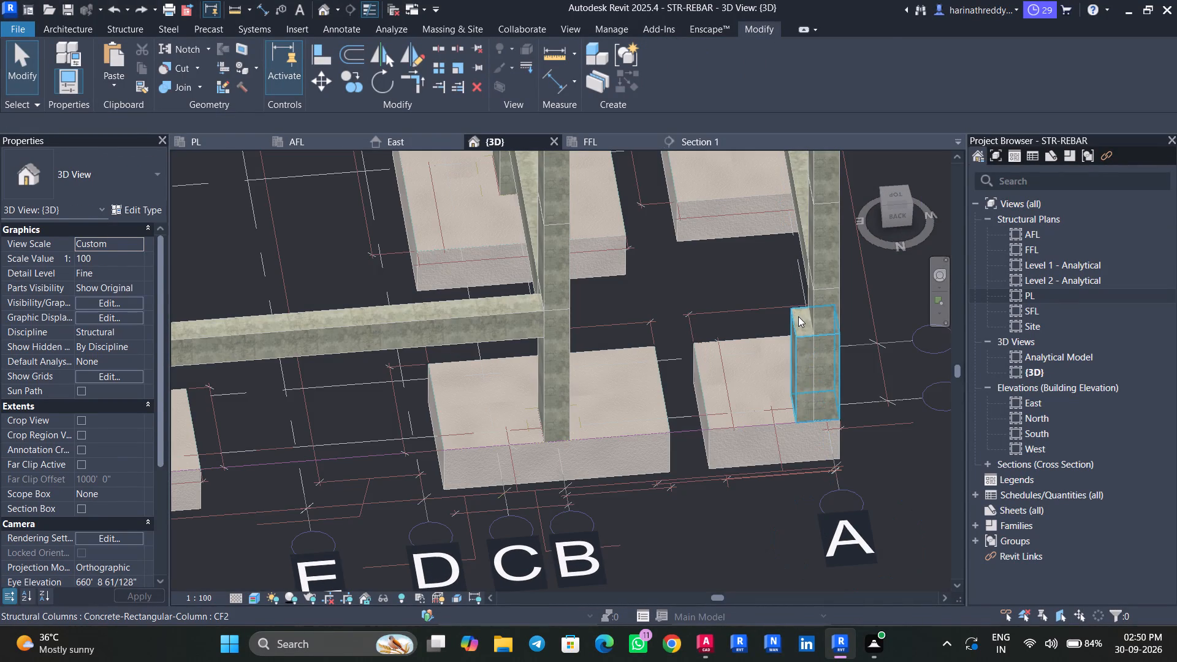
pyautogui.click(798, 316)
pyautogui.press('Escape')
pyautogui.press('Escape')
# Undo the last three model edits, starting with the lower columns' 3' 3" top offset.
pyautogui.hotkey('ctrl', 'z')
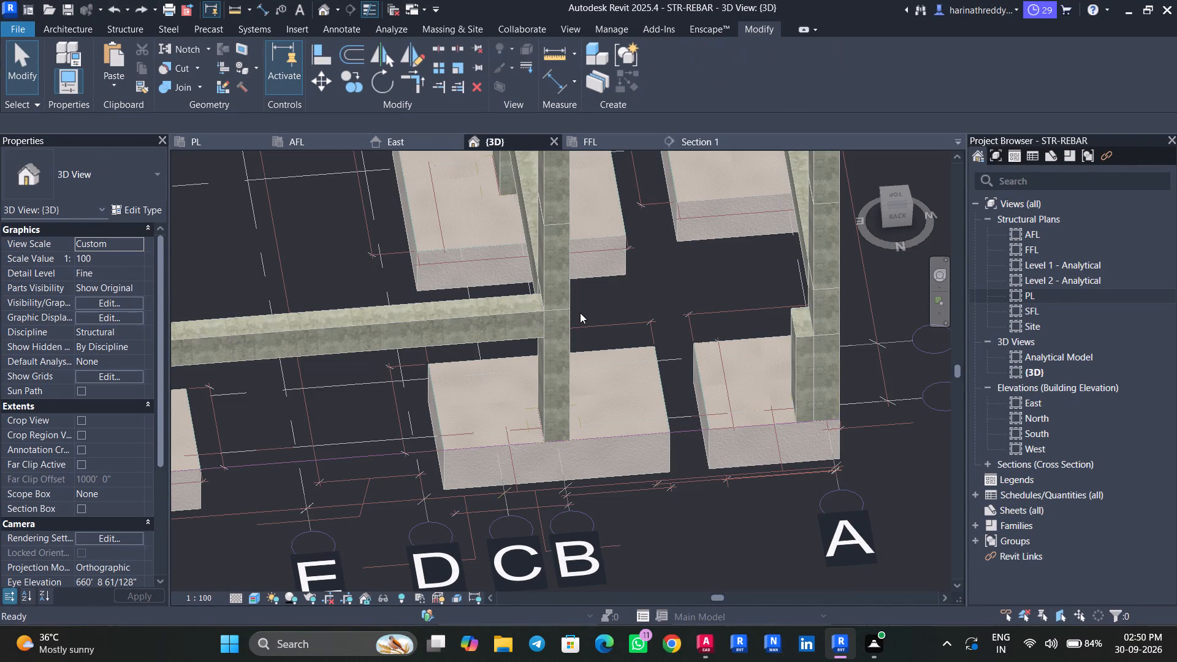
pyautogui.hotkey('ctrl', 'z')
pyautogui.hotkey('ctrl', 'z')
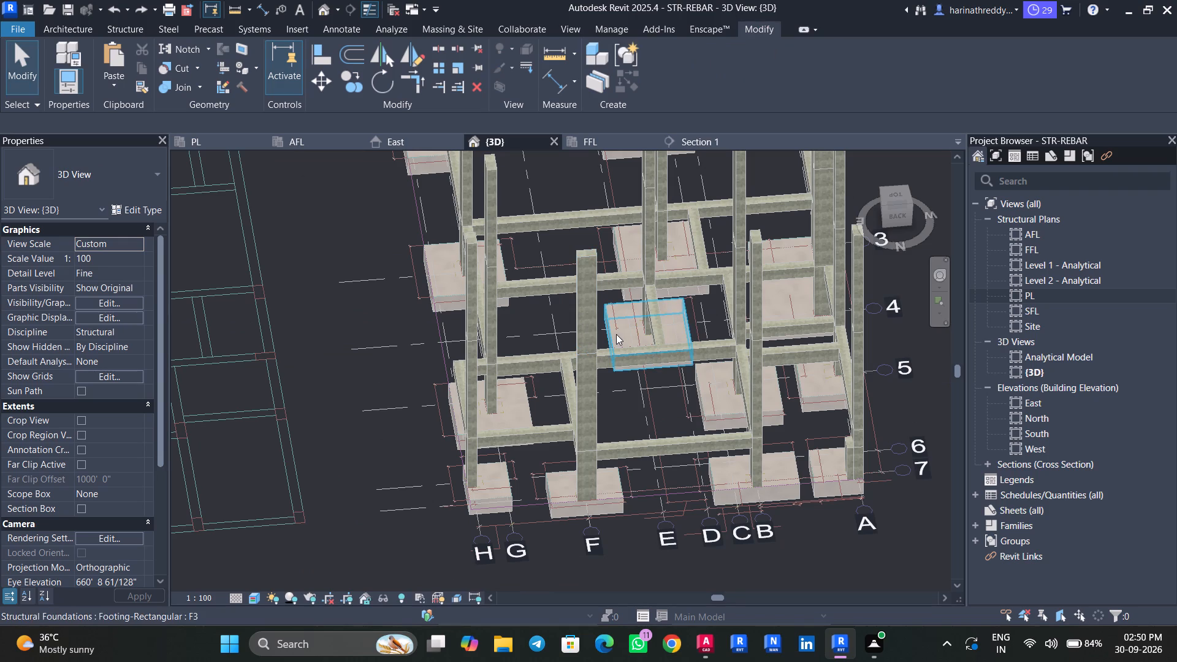
# Undo one more model edit.
pyautogui.hotkey('ctrl', 'z')
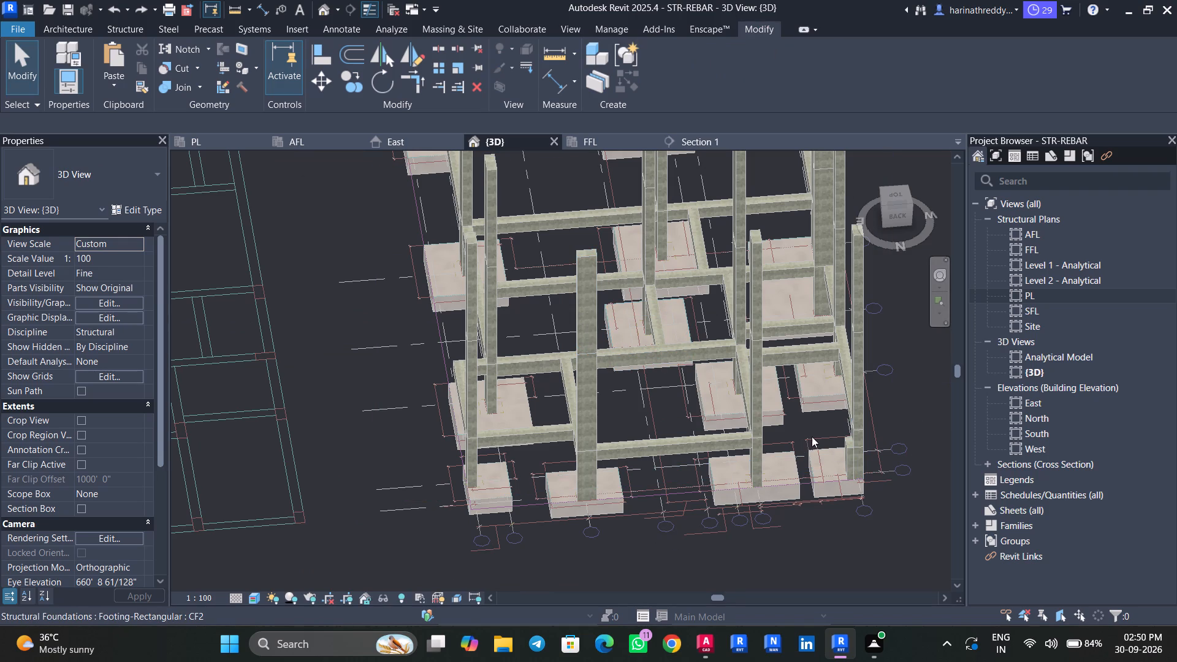
# Examine the footings, columns and plinth beams around grids A to F in 3D, and glance over the AutoCAD footing schedule and layouts.
pyautogui.scroll(5, 550, 451)
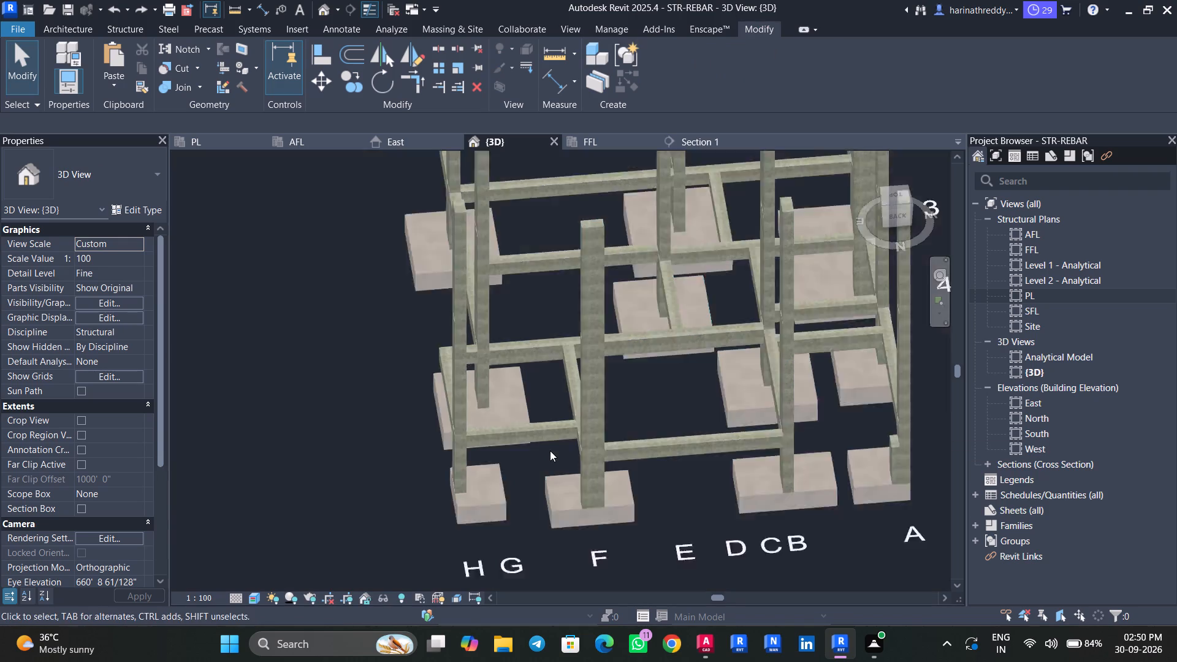
pyautogui.moveTo(669, 457); pyautogui.dragTo(324, 431, button='middle')
pyautogui.moveTo(737, 424); pyautogui.dragTo(627, 455, button='middle')
pyautogui.keyDown('shift'); pyautogui.moveTo(630, 442); pyautogui.dragTo(629, 469, button='middle'); pyautogui.keyUp('shift')
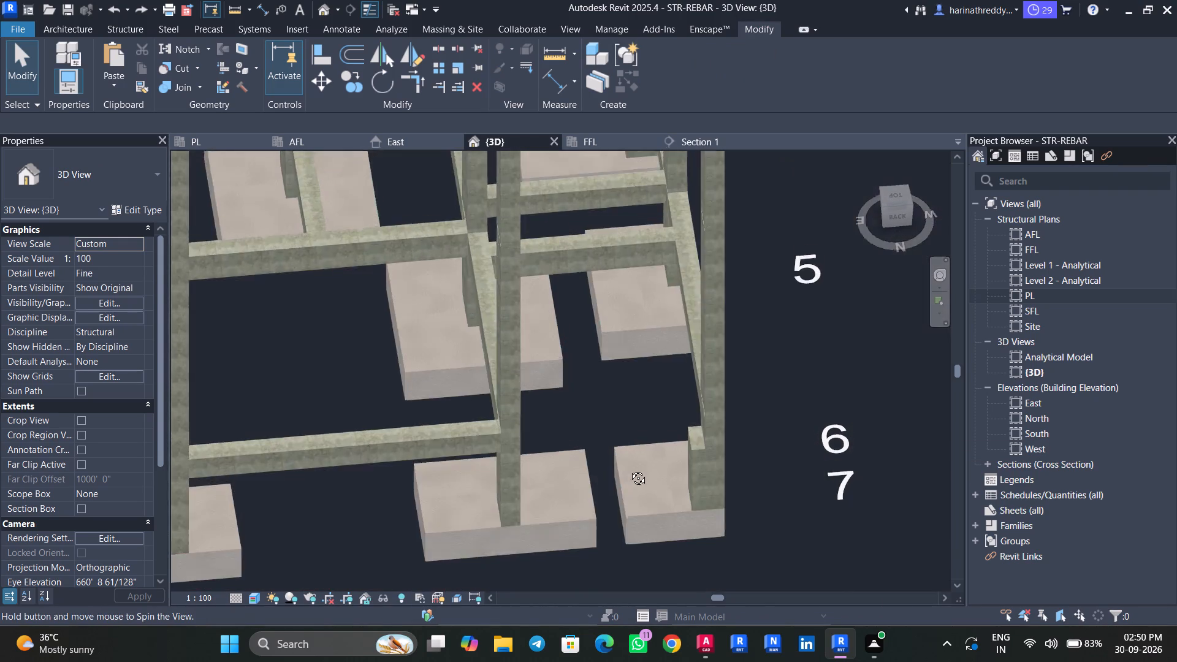
pyautogui.keyDown('shift'); pyautogui.moveTo(629, 469); pyautogui.dragTo(625, 597, button='middle'); pyautogui.keyUp('shift')
pyautogui.scroll(-3, 623, 454)
pyautogui.keyDown('shift'); pyautogui.moveTo(622, 452); pyautogui.dragTo(620, 512, button='middle'); pyautogui.keyUp('shift')
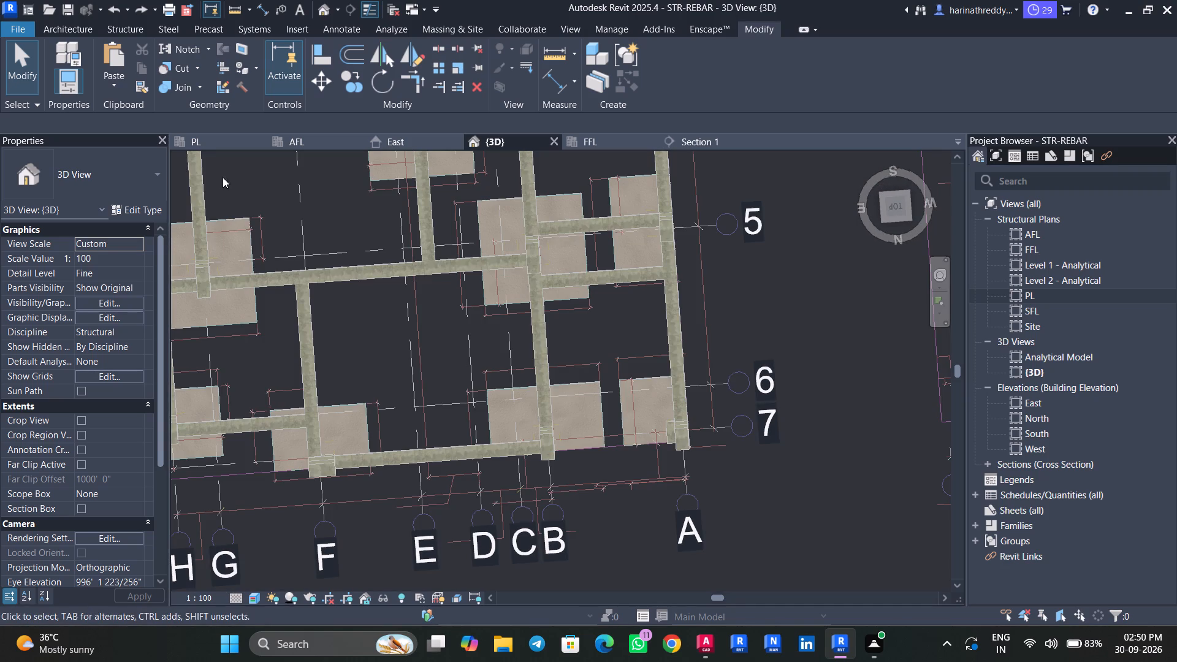
pyautogui.click(696, 649)
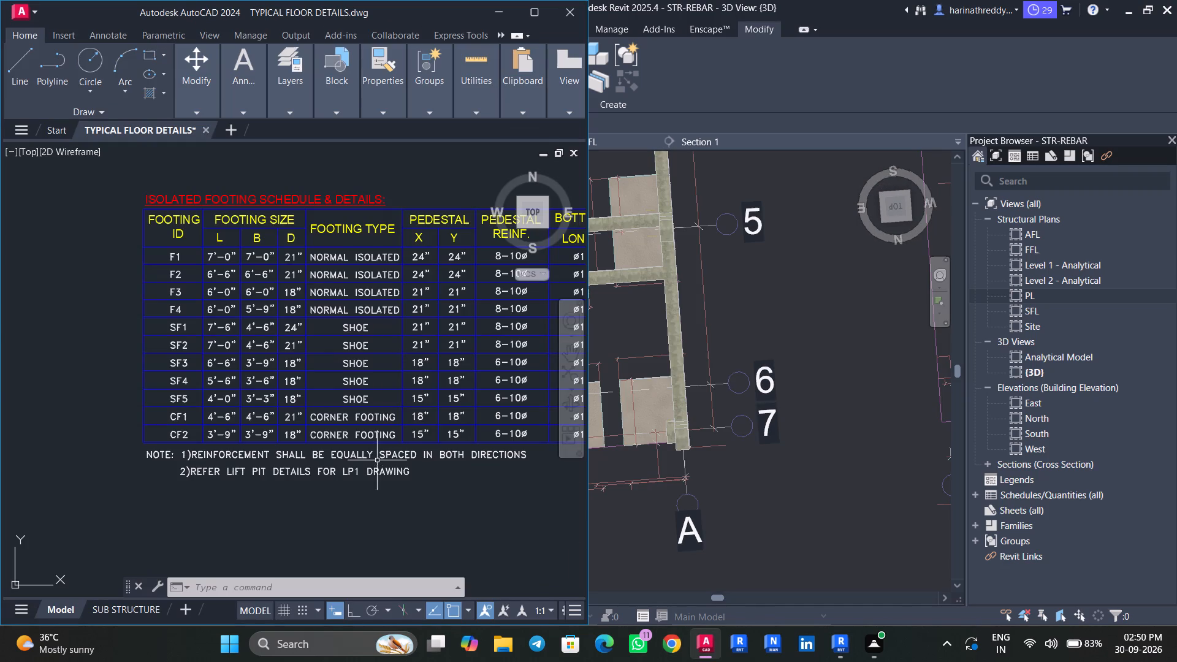
pyautogui.scroll(-8, 305, 433)
pyautogui.scroll(5, 429, 362)
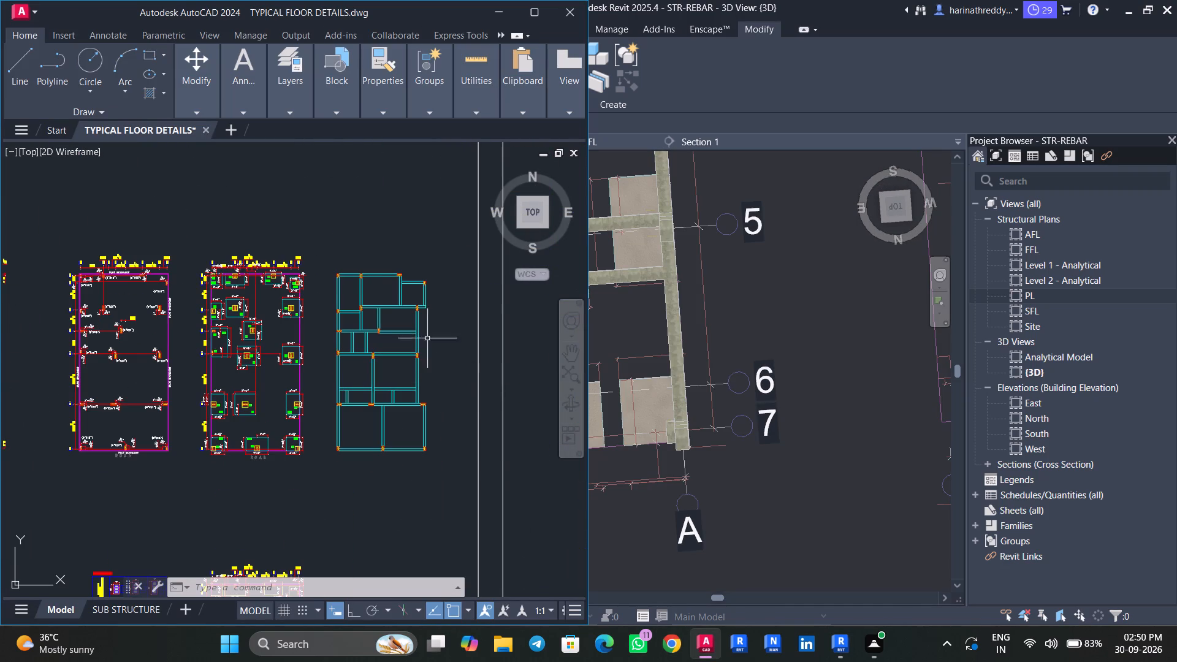
pyautogui.click(503, 15)
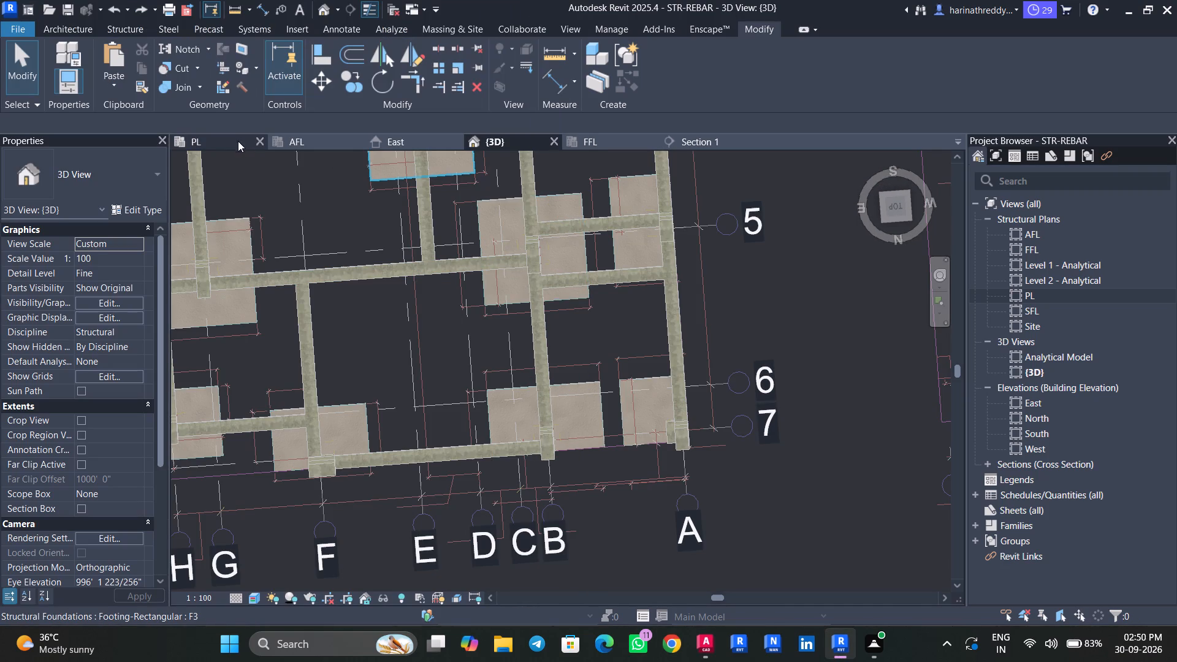
# Examine the AFL and PL structural plans around grids A-7 and B-7 for the beam between columns C1 and C2.
pyautogui.click(299, 143)
pyautogui.scroll(-1, 502, 383)
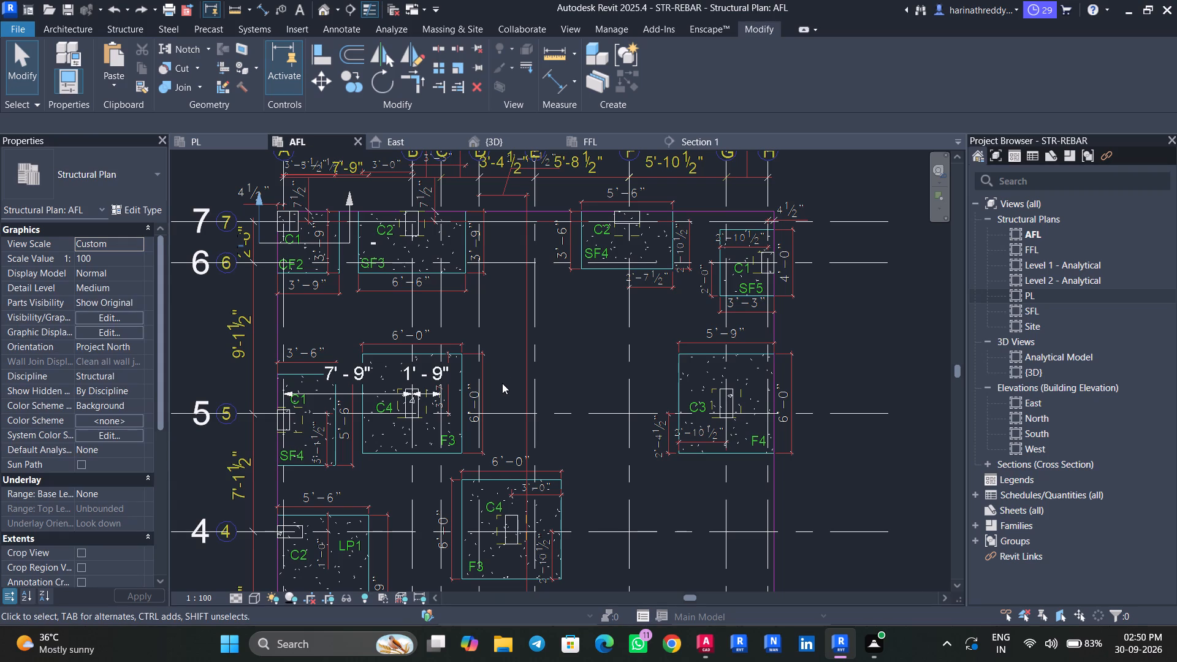
pyautogui.click(219, 143)
pyautogui.click(205, 142)
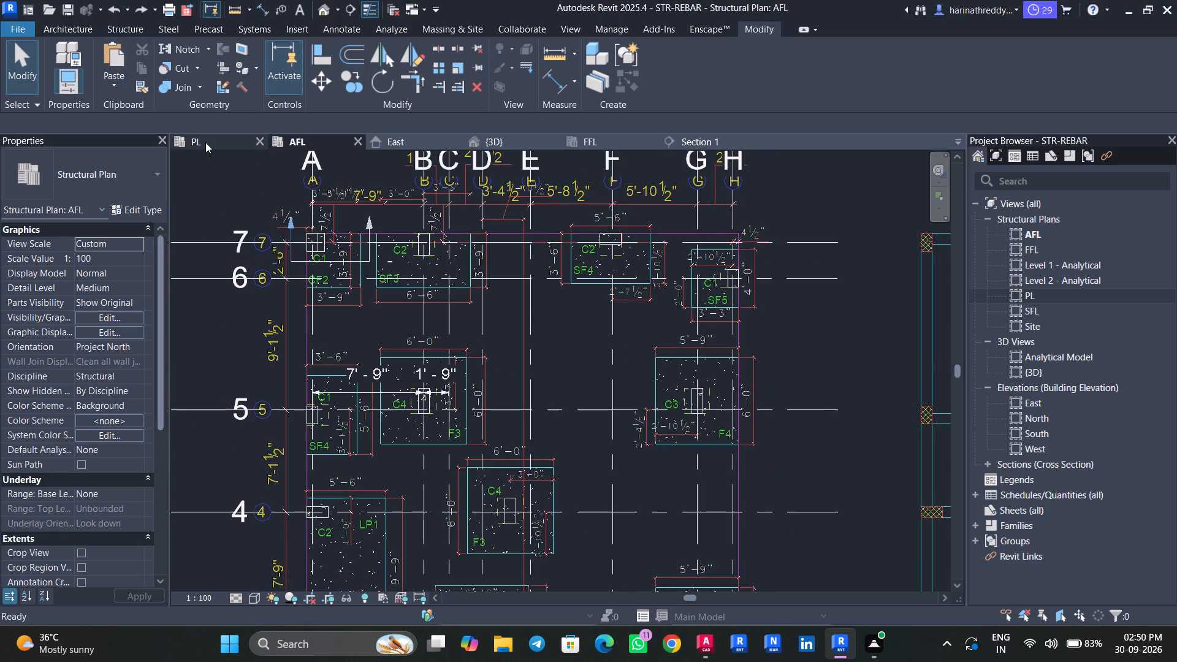
pyautogui.scroll(-1, 484, 352)
pyautogui.moveTo(488, 354); pyautogui.dragTo(496, 451, button='middle')
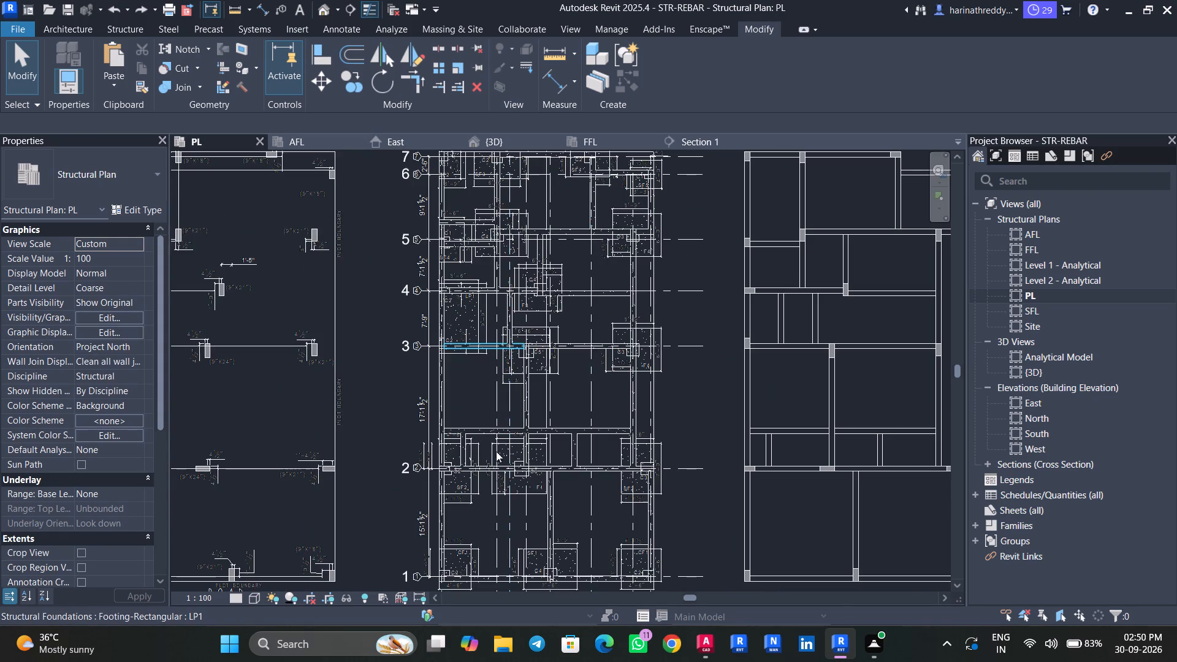
pyautogui.moveTo(496, 451); pyautogui.dragTo(496, 531, button='middle')
pyautogui.scroll(9, 472, 335)
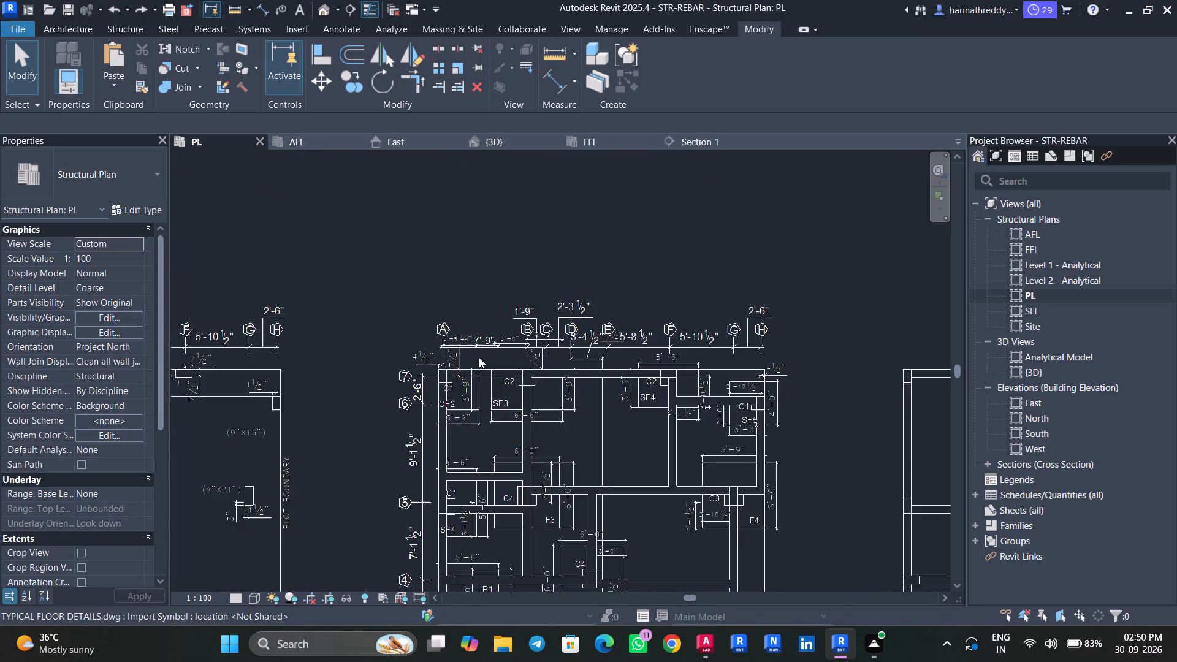
pyautogui.scroll(4, 479, 357)
pyautogui.press('Escape')
pyautogui.press('Escape')
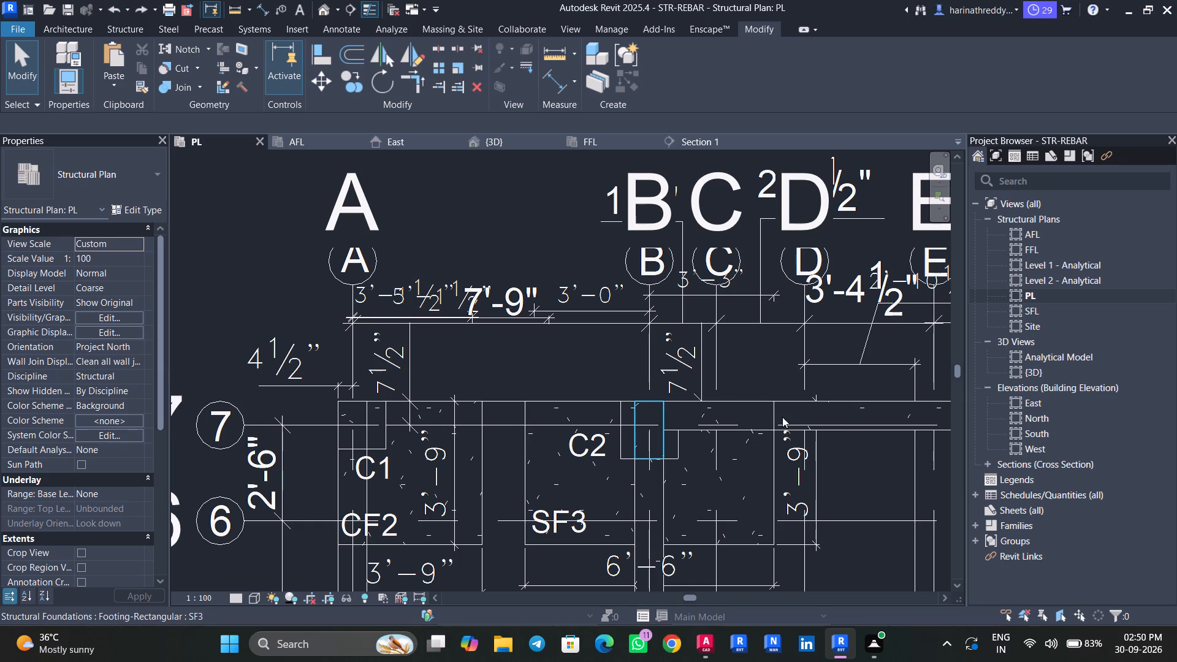
pyautogui.click(841, 417)
pyautogui.press('Escape')
pyautogui.press('Escape')
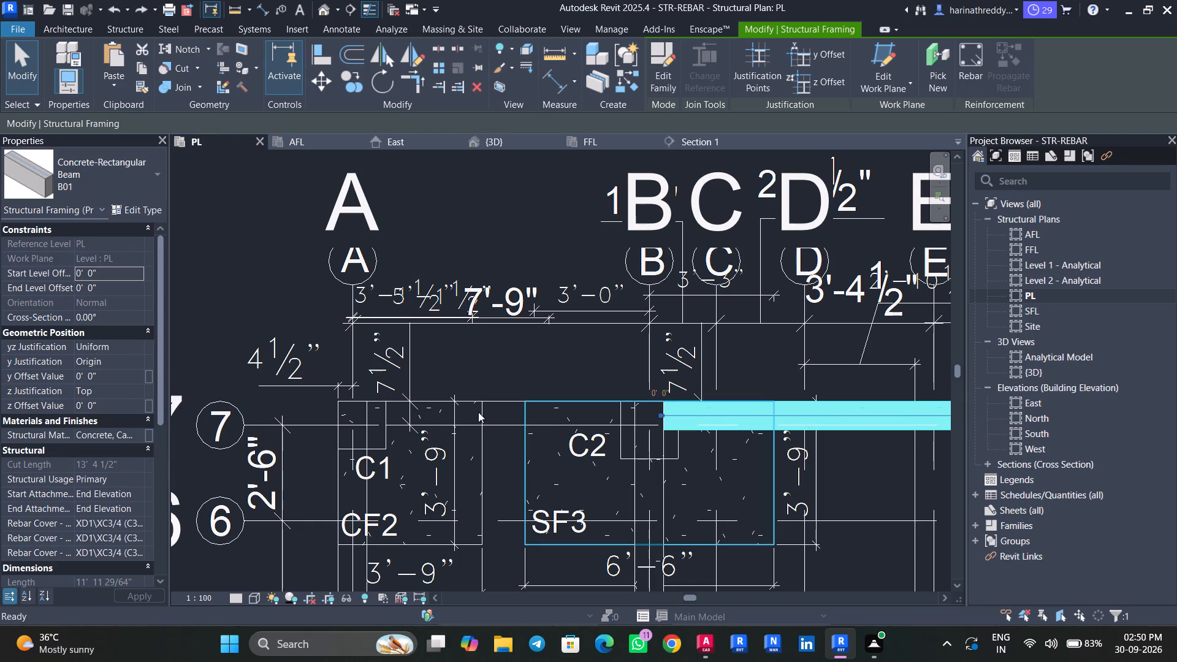
# Look up the beam mark and size between grids A and B on grid 7 in the imported floor beam layouts.
pyautogui.scroll(-18, 476, 411)
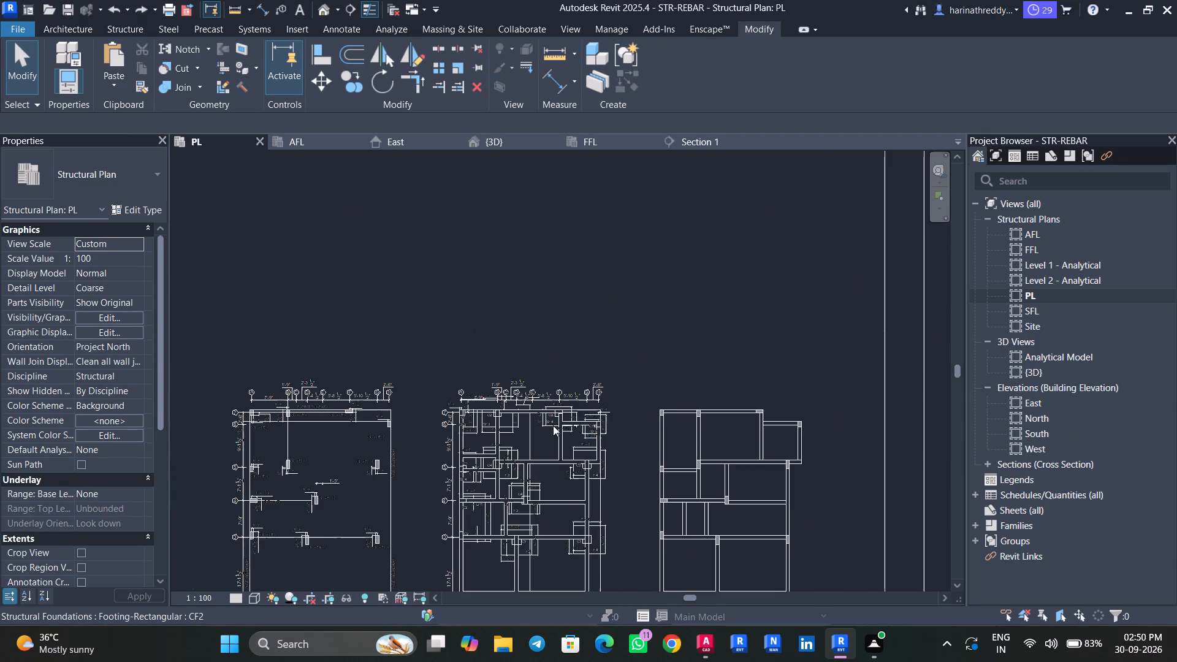
pyautogui.moveTo(764, 463); pyautogui.dragTo(440, 330, button='middle')
pyautogui.moveTo(712, 458); pyautogui.dragTo(642, 434, button='middle')
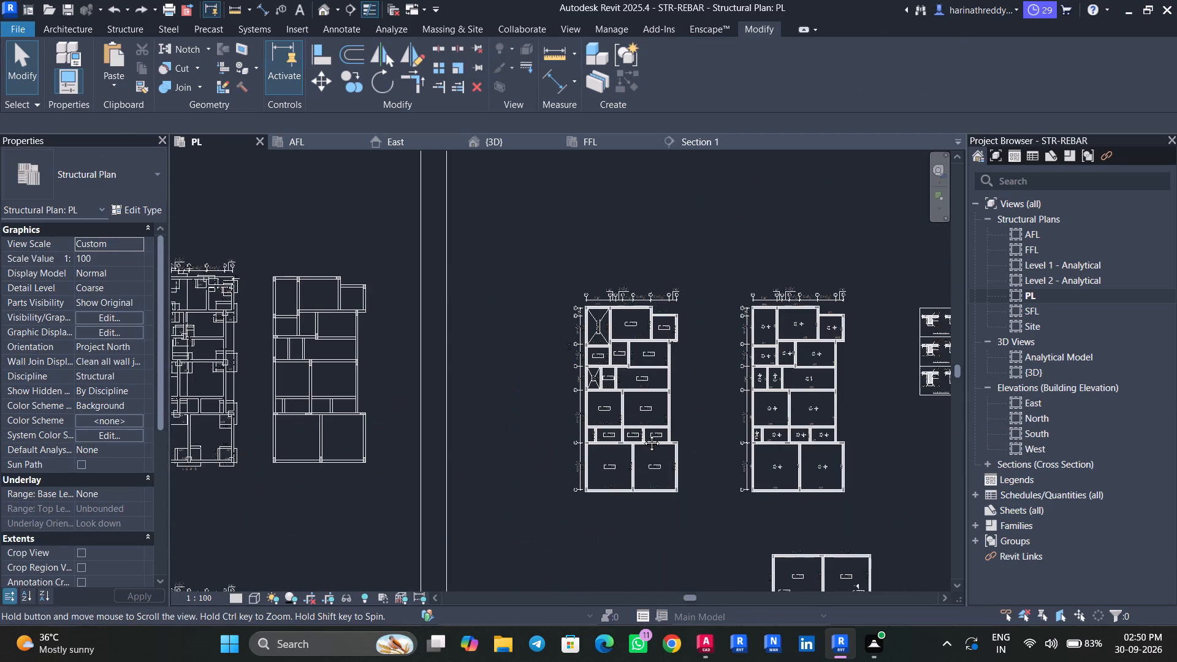
pyautogui.moveTo(642, 434); pyautogui.dragTo(592, 420, button='middle')
pyautogui.scroll(1, 491, 272)
pyautogui.scroll(-1, 491, 272)
pyautogui.scroll(8, 491, 272)
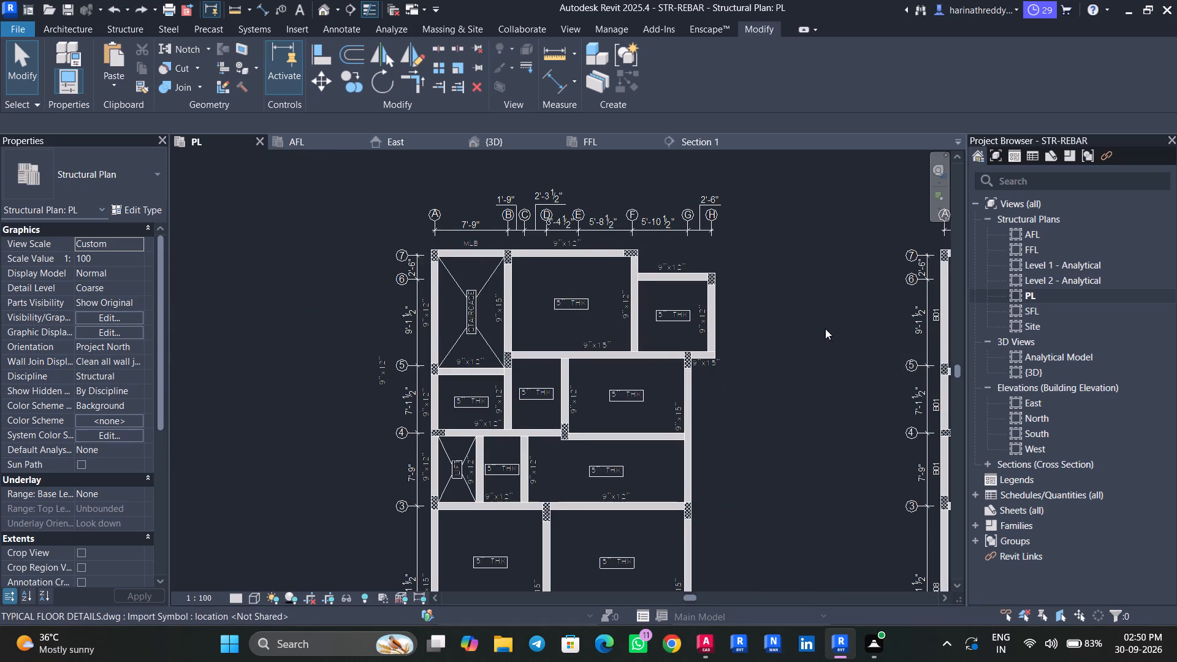
pyautogui.moveTo(825, 329); pyautogui.dragTo(533, 371, button='middle')
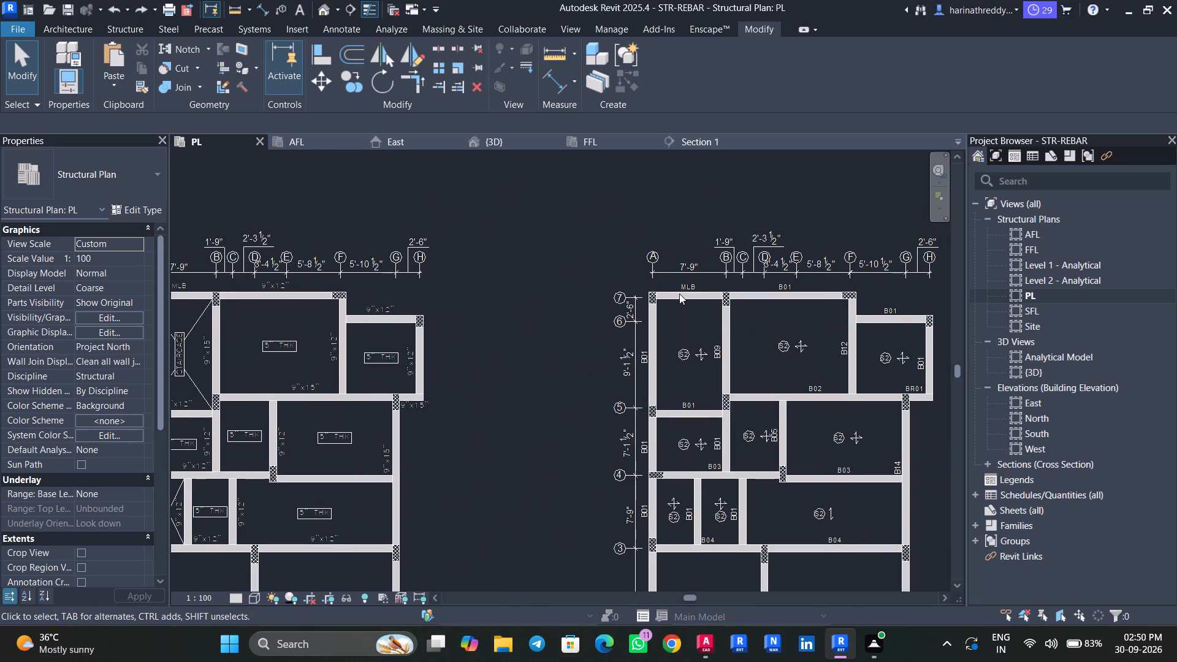
pyautogui.press('Tab')
pyautogui.press('Tab')
pyautogui.press('Tab')
pyautogui.press('Tab')
pyautogui.scroll(-11, 360, 357)
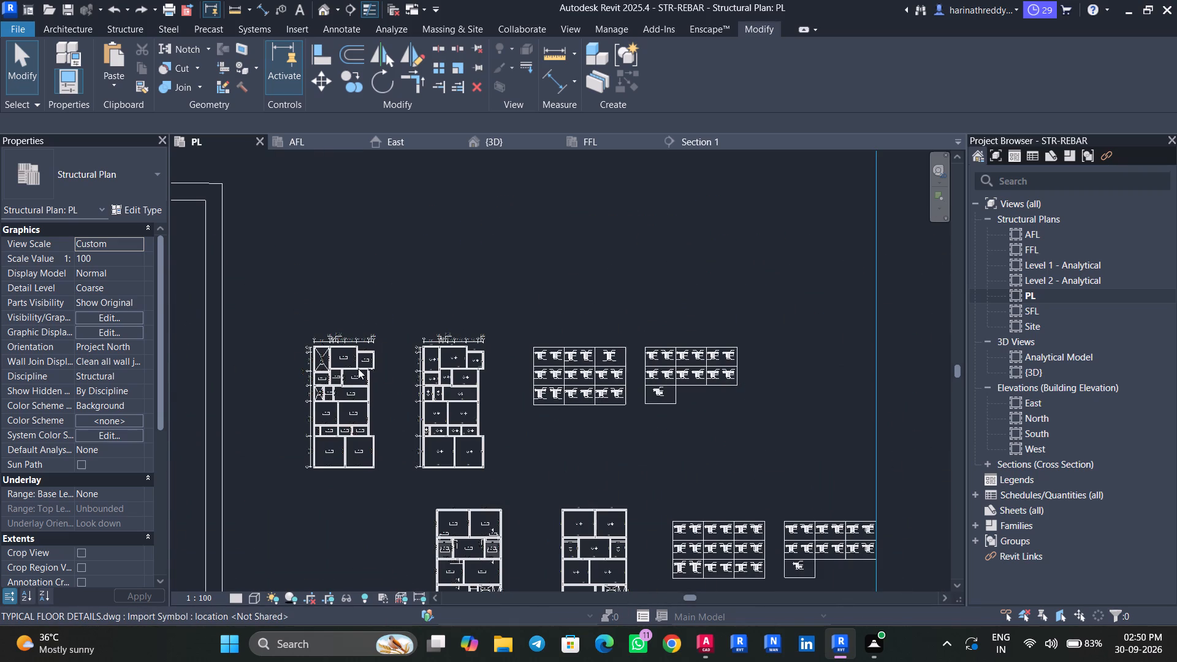
pyautogui.scroll(18, 322, 346)
pyautogui.click(321, 346)
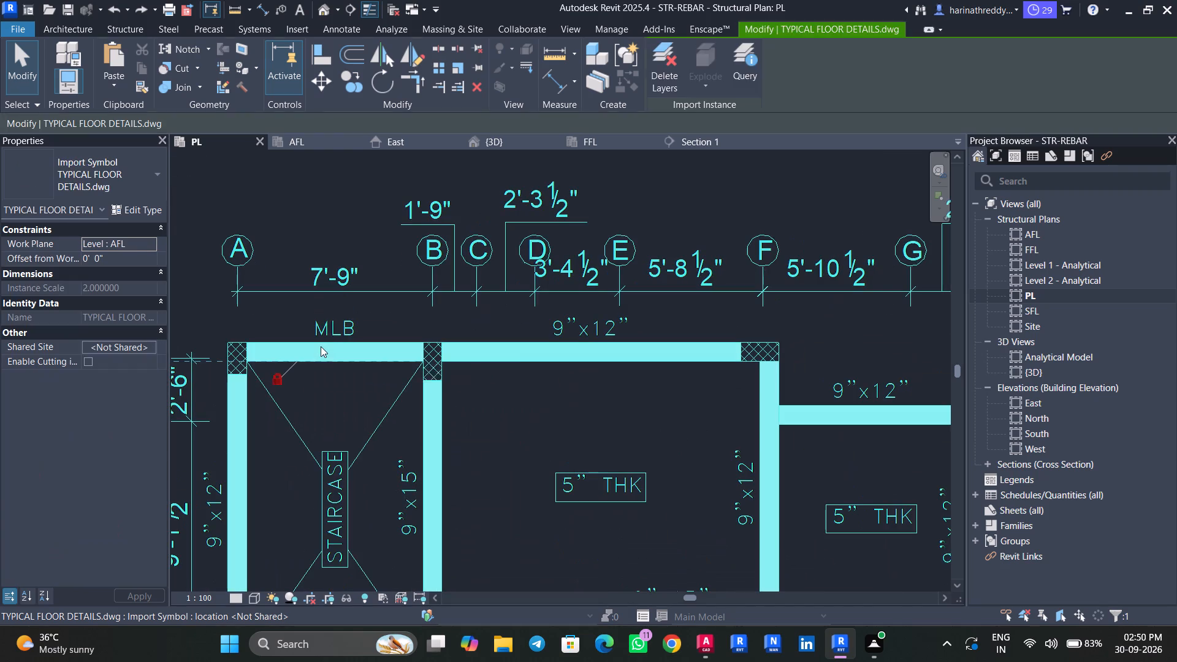
pyautogui.press('Escape')
pyautogui.press('Escape')
pyautogui.press('Escape')
pyautogui.press('Escape')
pyautogui.scroll(-13, 527, 430)
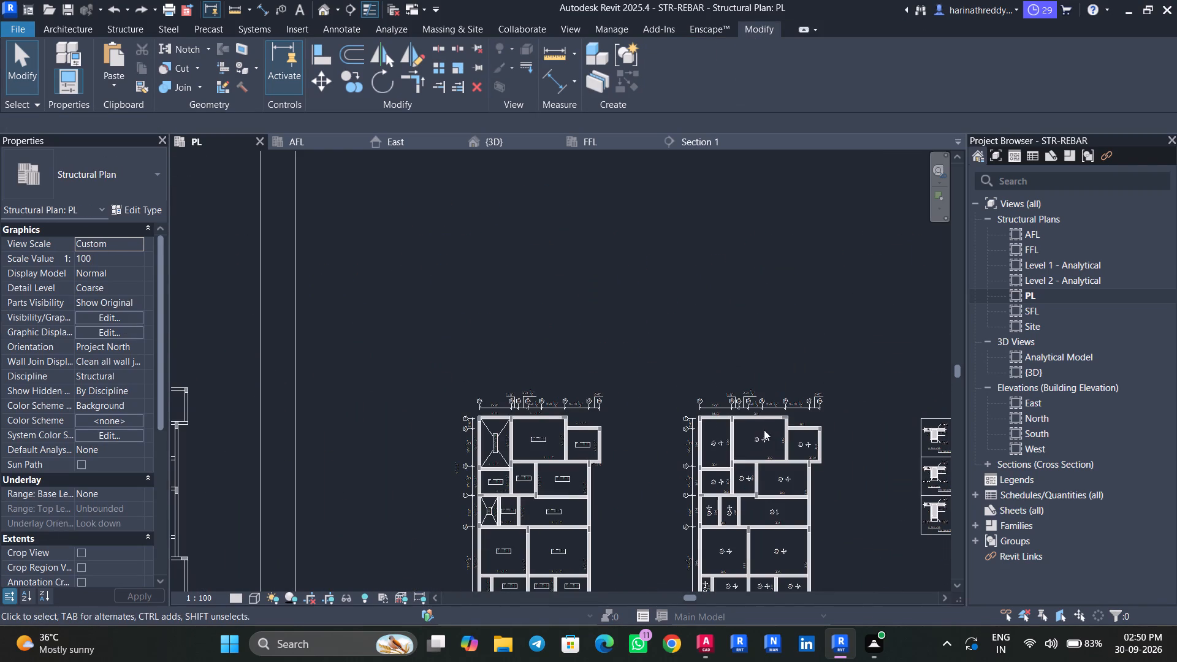
pyautogui.scroll(13, 710, 419)
pyautogui.click(709, 412)
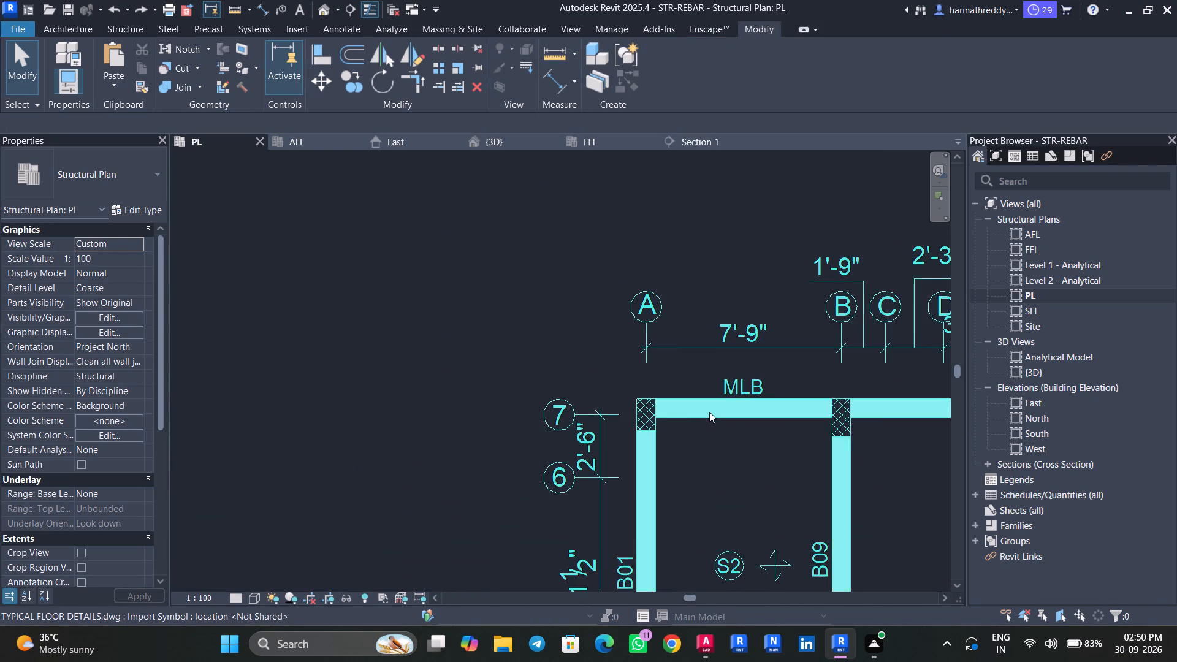
pyautogui.scroll(-15, 709, 412)
pyautogui.press('Escape')
pyautogui.press('Escape')
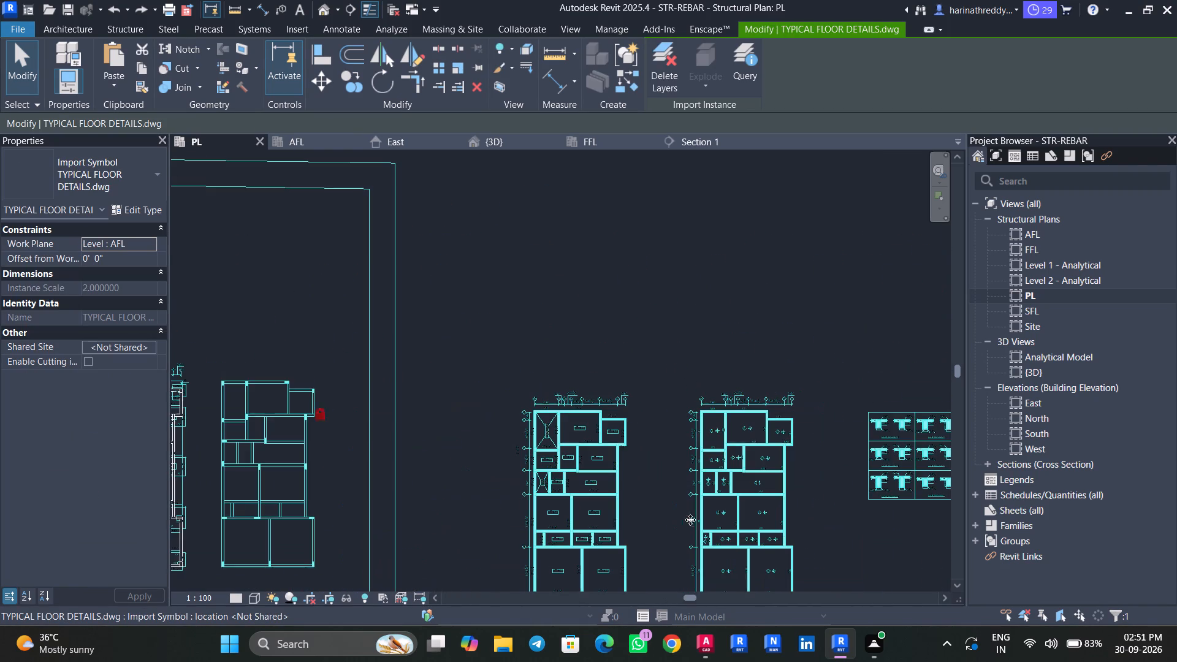
pyautogui.press('Escape')
pyautogui.press('Escape')
pyautogui.press('Escape')
# Place an MLB concrete rectangular beam about 6' 6" long on the PL plan along grid 7, from C1 at grid A to C2 at grid B.
pyautogui.moveTo(837, 546); pyautogui.dragTo(625, 248, button='middle')
pyautogui.scroll(-5, 711, 464)
pyautogui.moveTo(430, 427); pyautogui.dragTo(438, 430, button='middle')
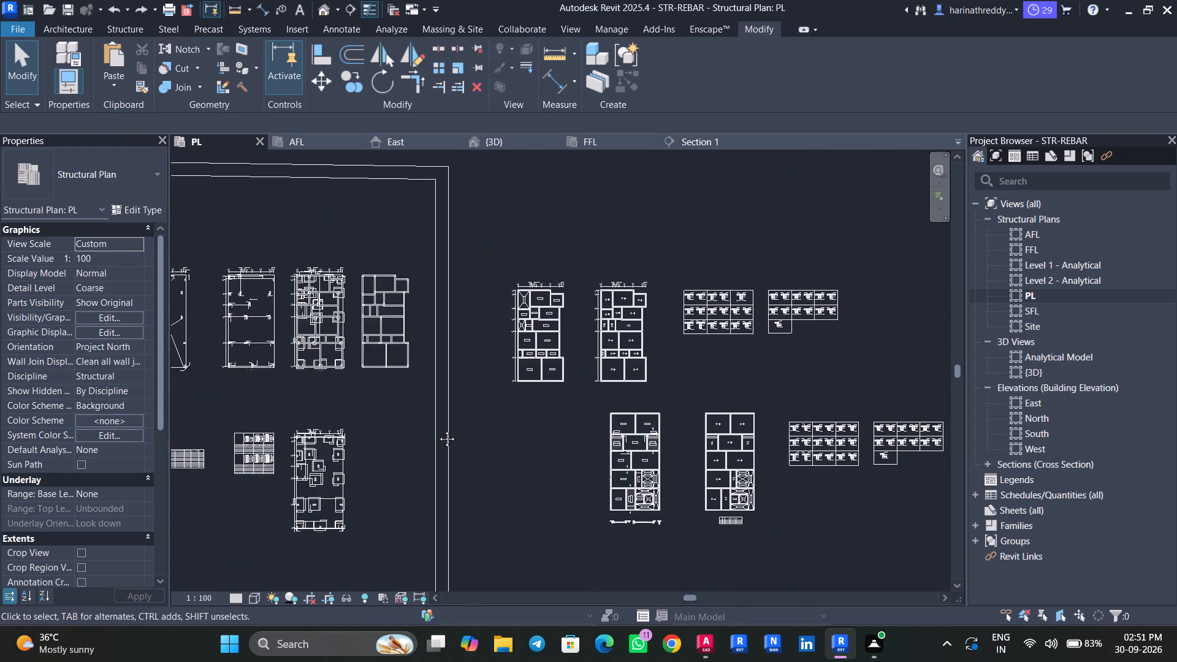
pyautogui.moveTo(438, 430); pyautogui.dragTo(801, 498, button='middle')
pyautogui.scroll(6, 415, 365)
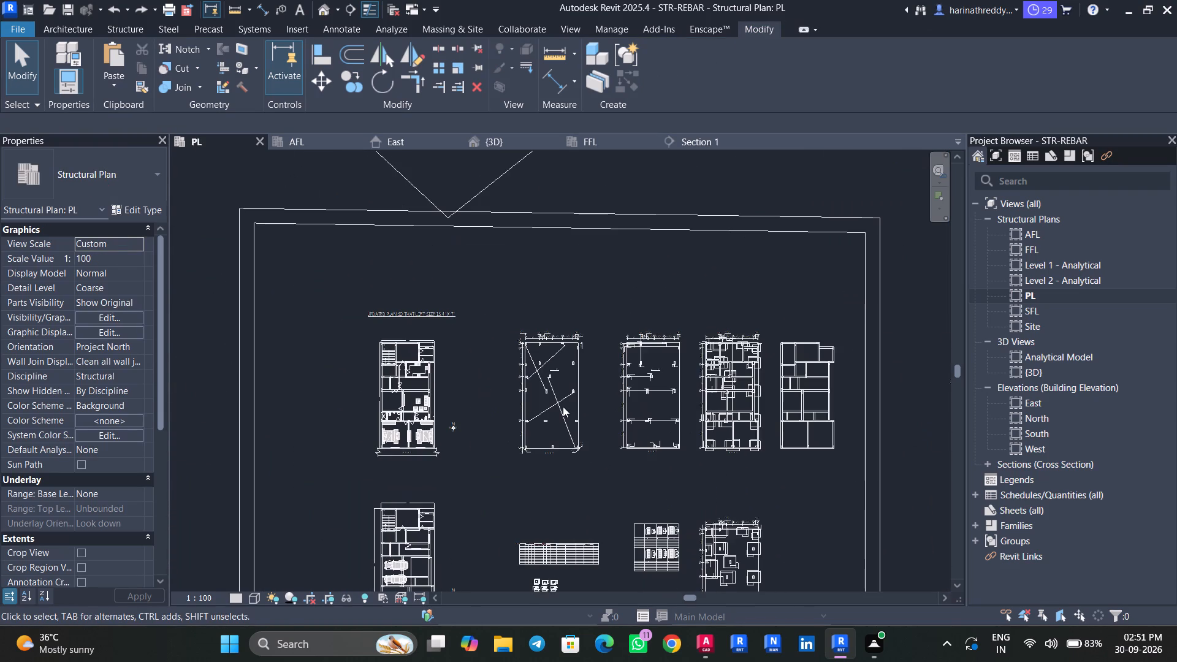
pyautogui.moveTo(563, 406); pyautogui.dragTo(448, 447, button='middle')
pyautogui.scroll(1, 809, 396)
pyautogui.moveTo(809, 396); pyautogui.dragTo(707, 426, button='middle')
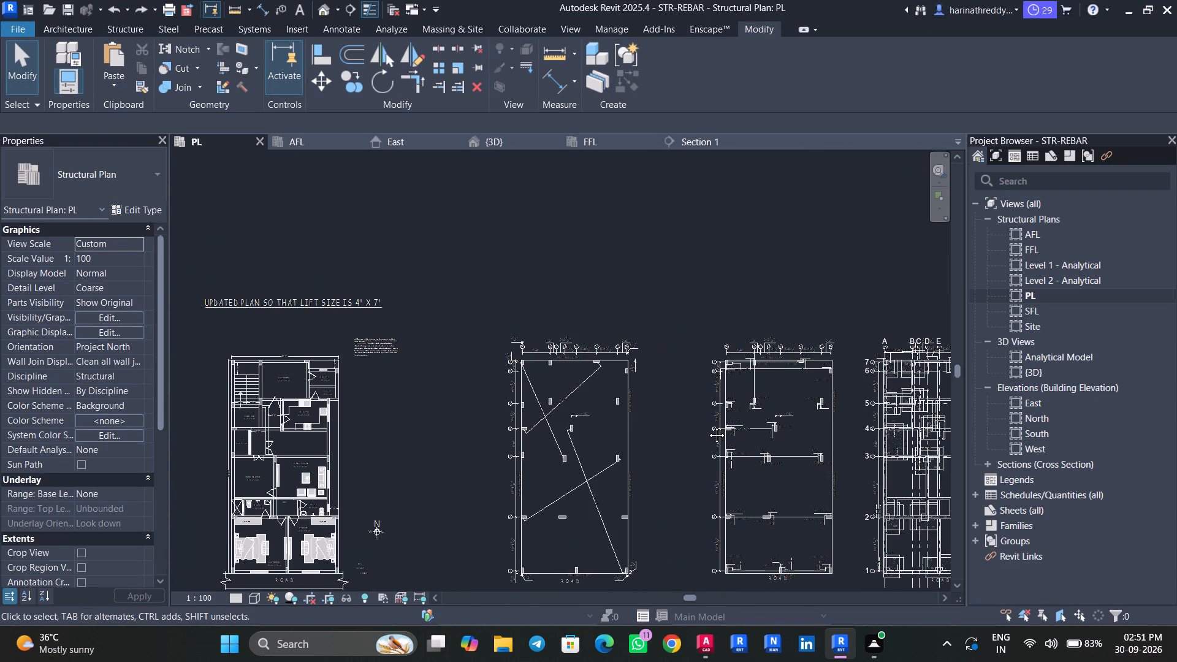
pyautogui.moveTo(707, 426); pyautogui.dragTo(553, 460, button='middle')
pyautogui.moveTo(734, 293); pyautogui.dragTo(667, 283, button='middle')
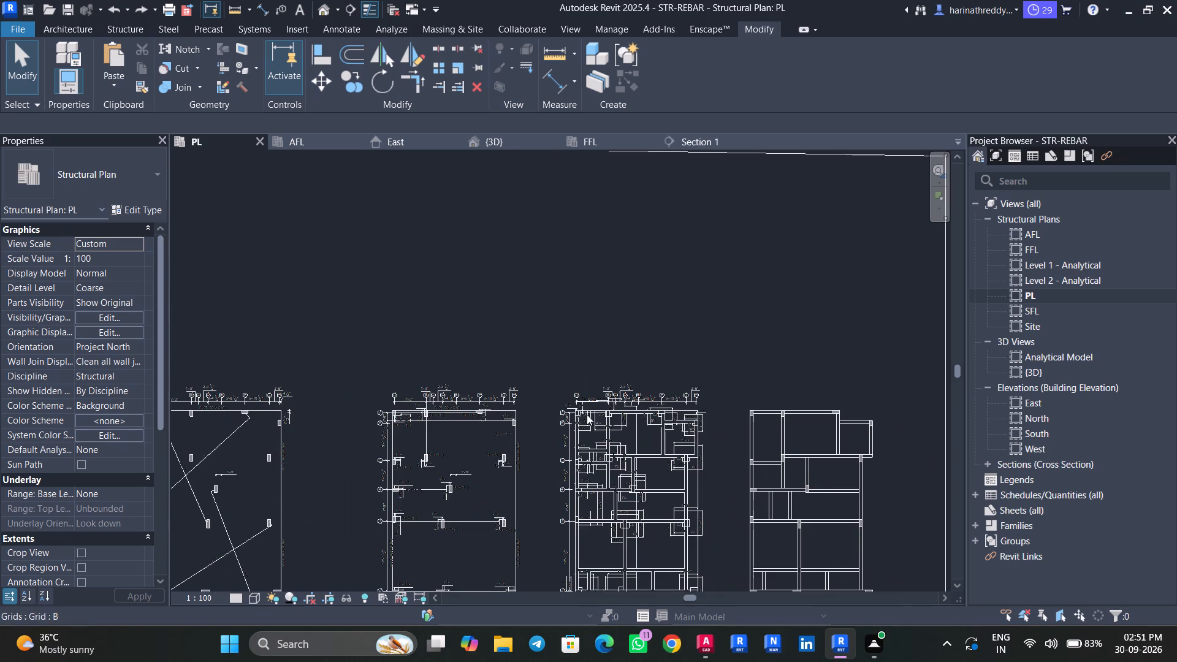
pyautogui.scroll(6, 573, 414)
pyautogui.scroll(-1, 573, 412)
pyautogui.scroll(15, 573, 412)
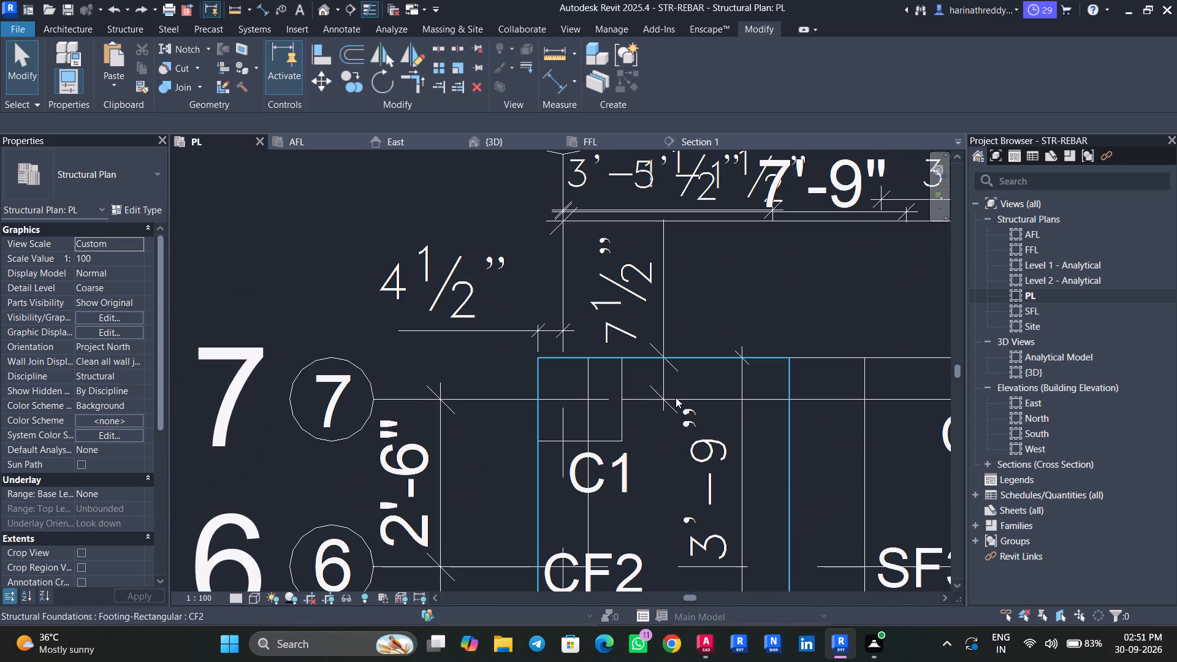
pyautogui.press('Escape')
pyautogui.press('Escape')
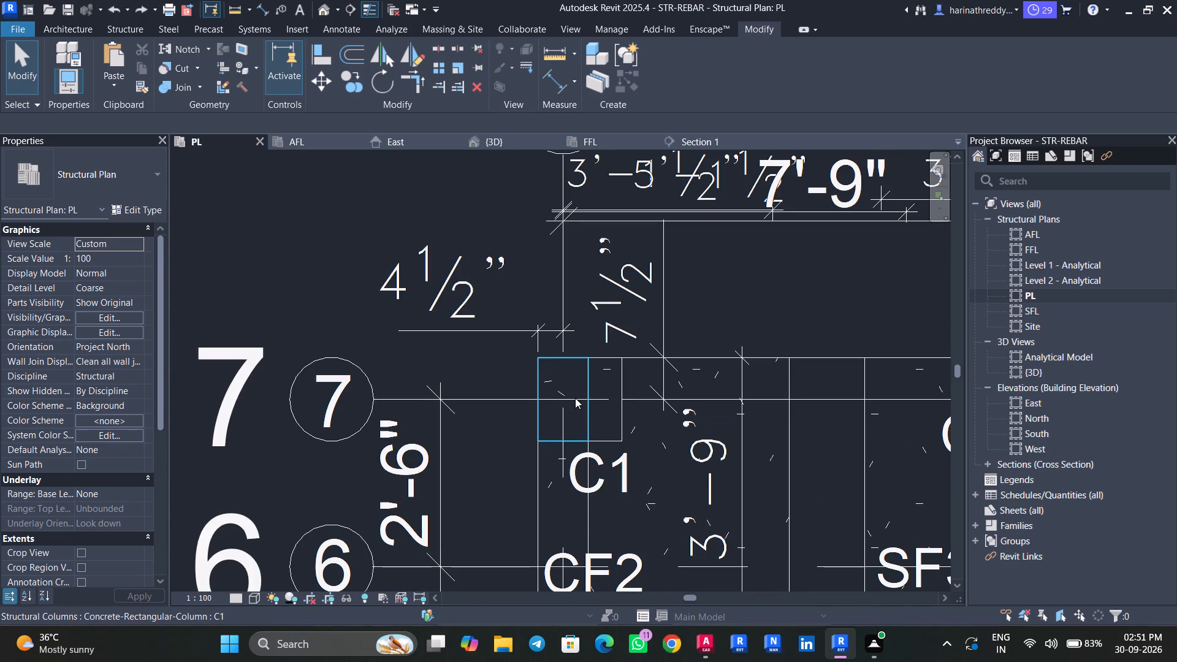
pyautogui.write('BM')
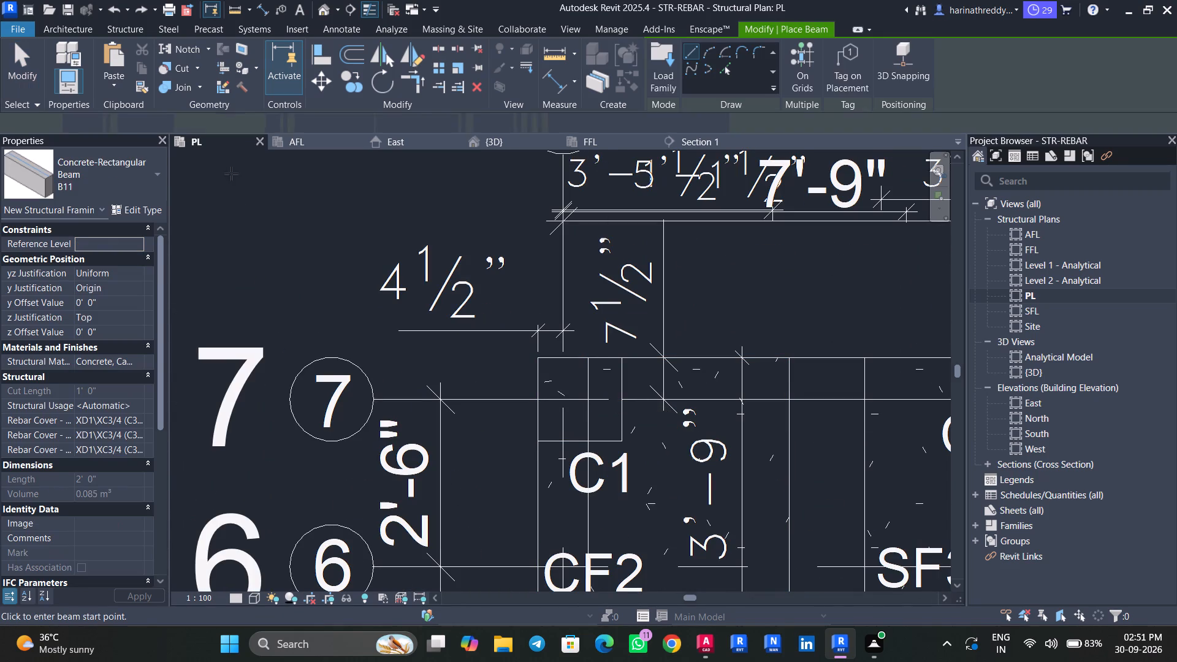
pyautogui.click(88, 169)
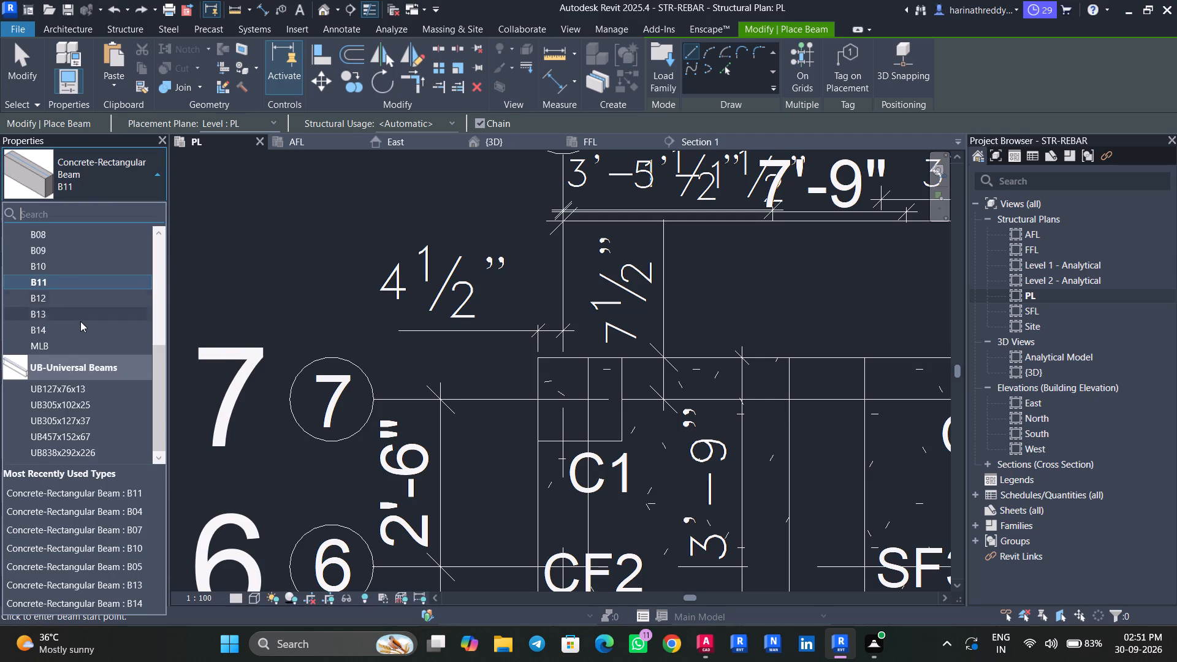
pyautogui.scroll(4, 79, 322)
pyautogui.scroll(-2, 88, 348)
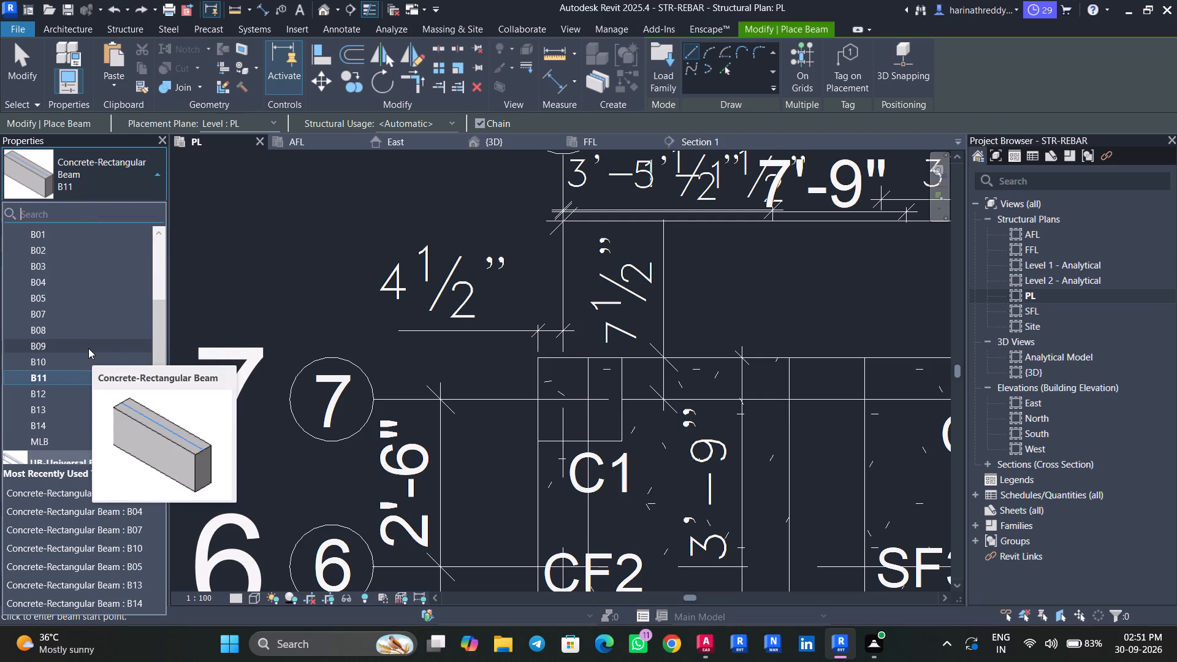
pyautogui.click(72, 437)
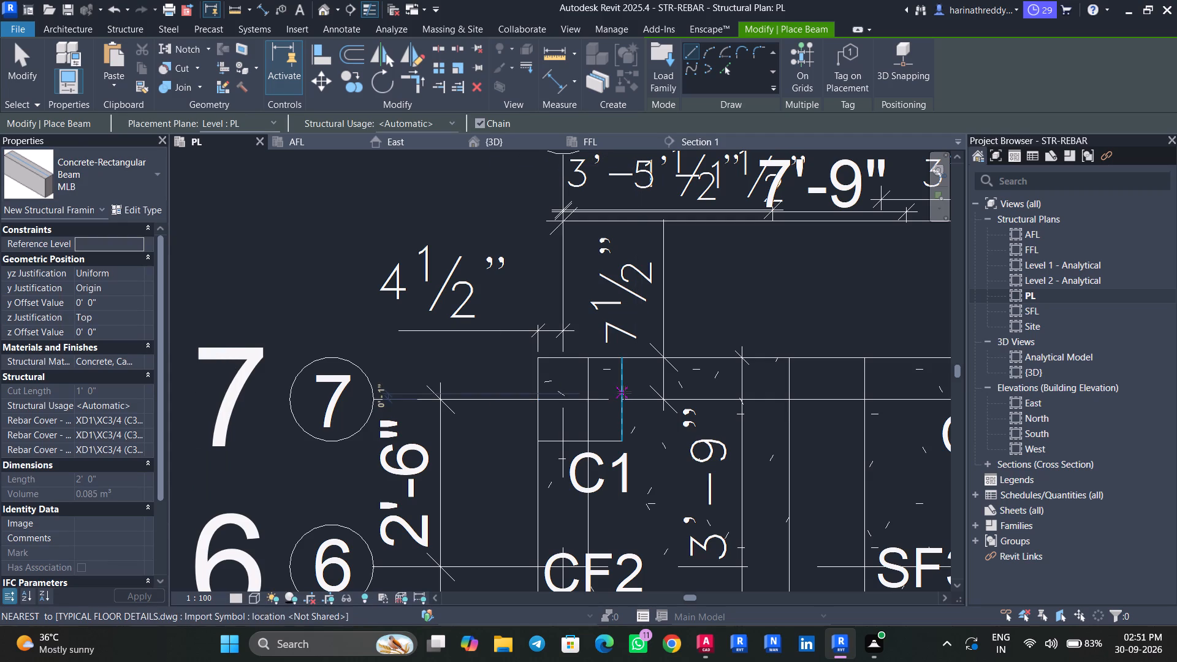
pyautogui.moveTo(671, 403); pyautogui.dragTo(452, 398, button='middle')
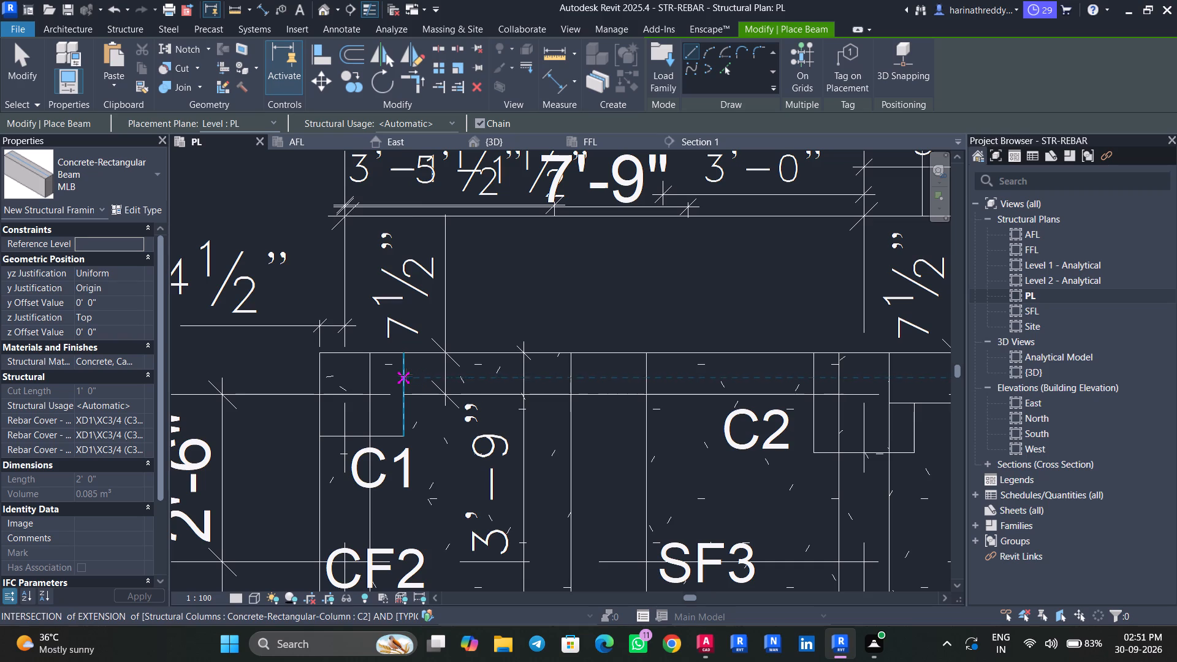
pyautogui.click(405, 375)
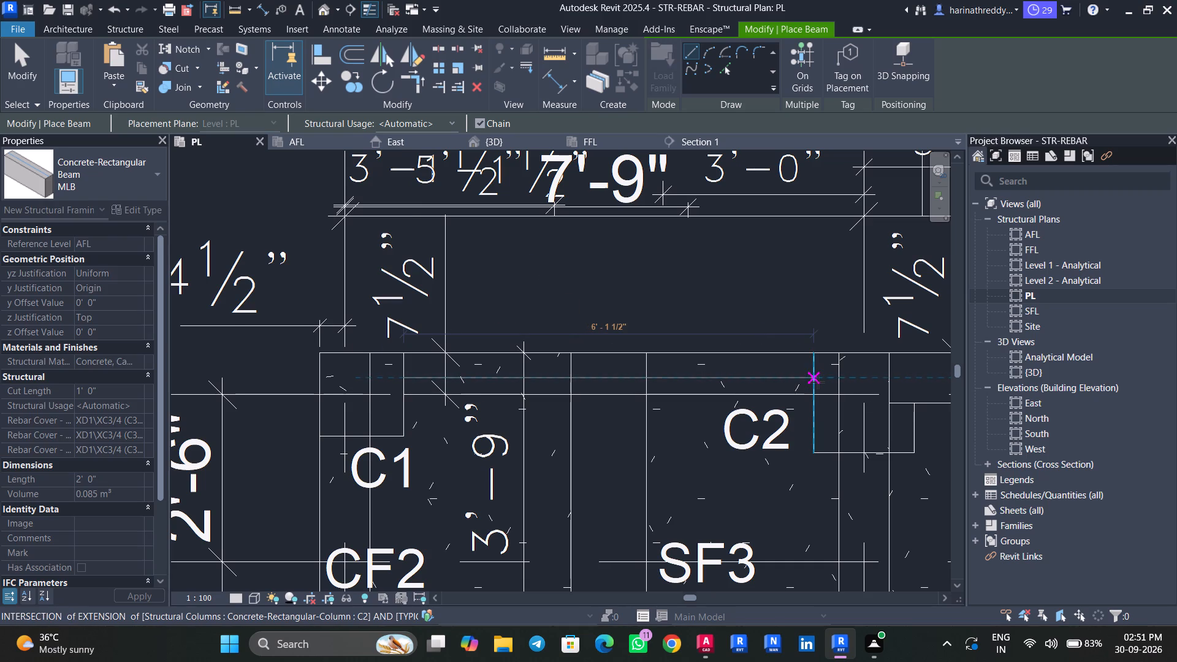
pyautogui.click(837, 382)
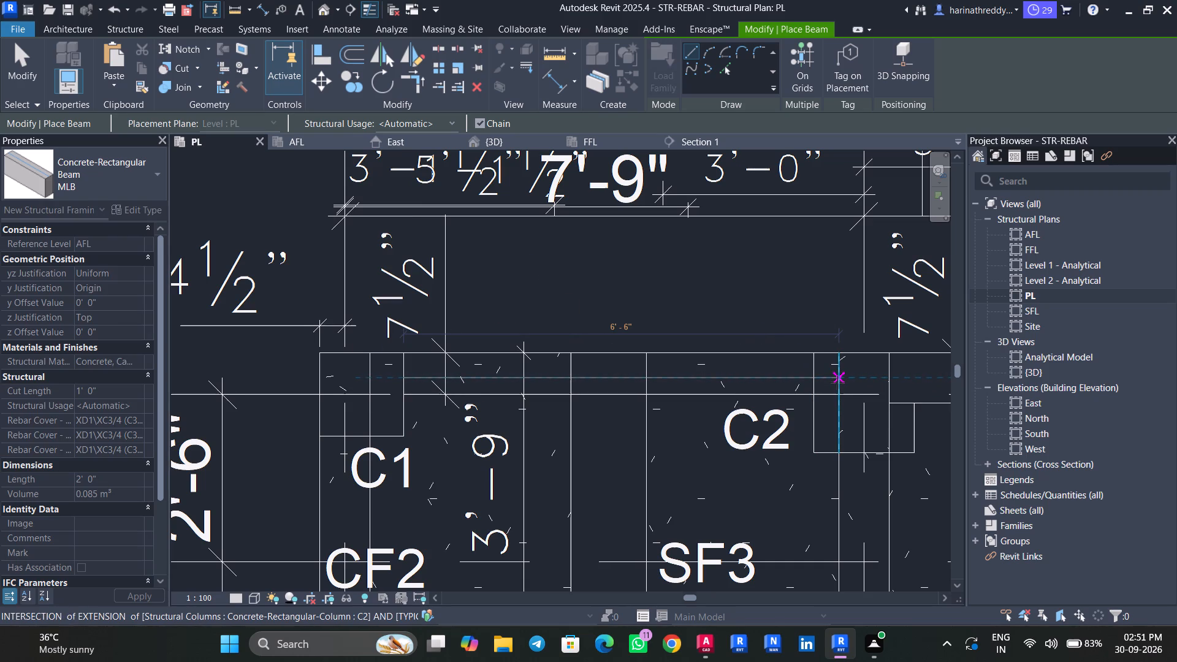
# Extend the new MLB beam on grid 7 at its grid A end to meet column C1, making it 7' 0" long.
pyautogui.press('Escape')
pyautogui.press('Escape')
pyautogui.press('Escape')
pyautogui.press('Escape')
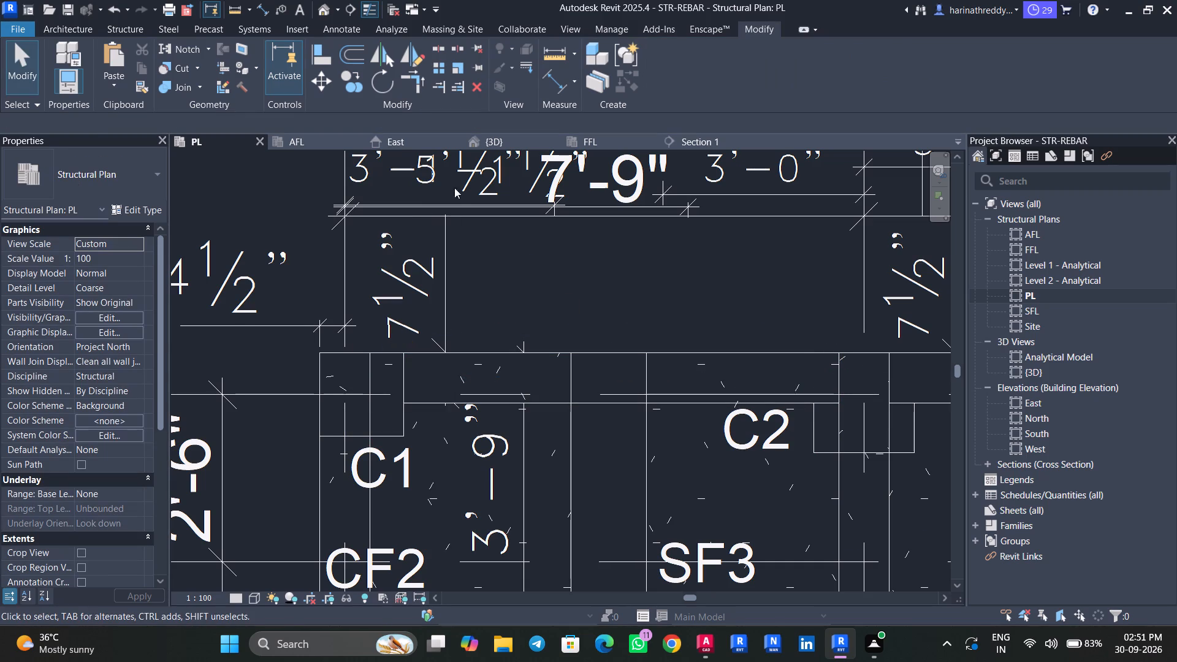
pyautogui.click(486, 145)
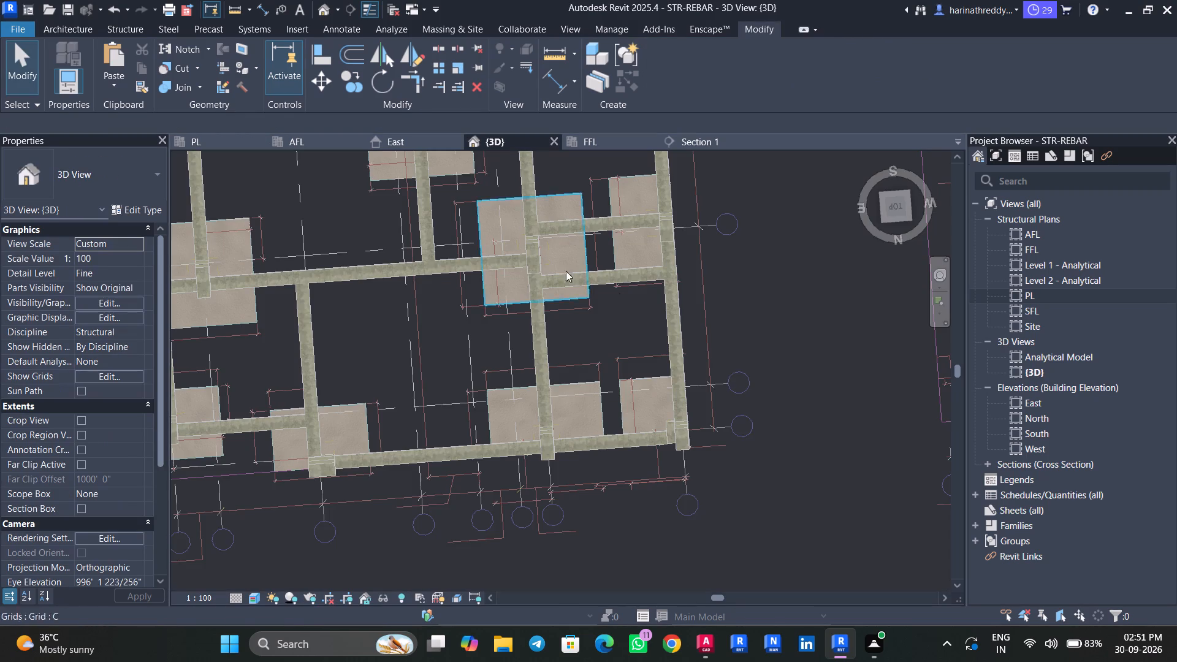
pyautogui.scroll(11, 626, 426)
pyautogui.moveTo(558, 458); pyautogui.dragTo(555, 360, button='middle')
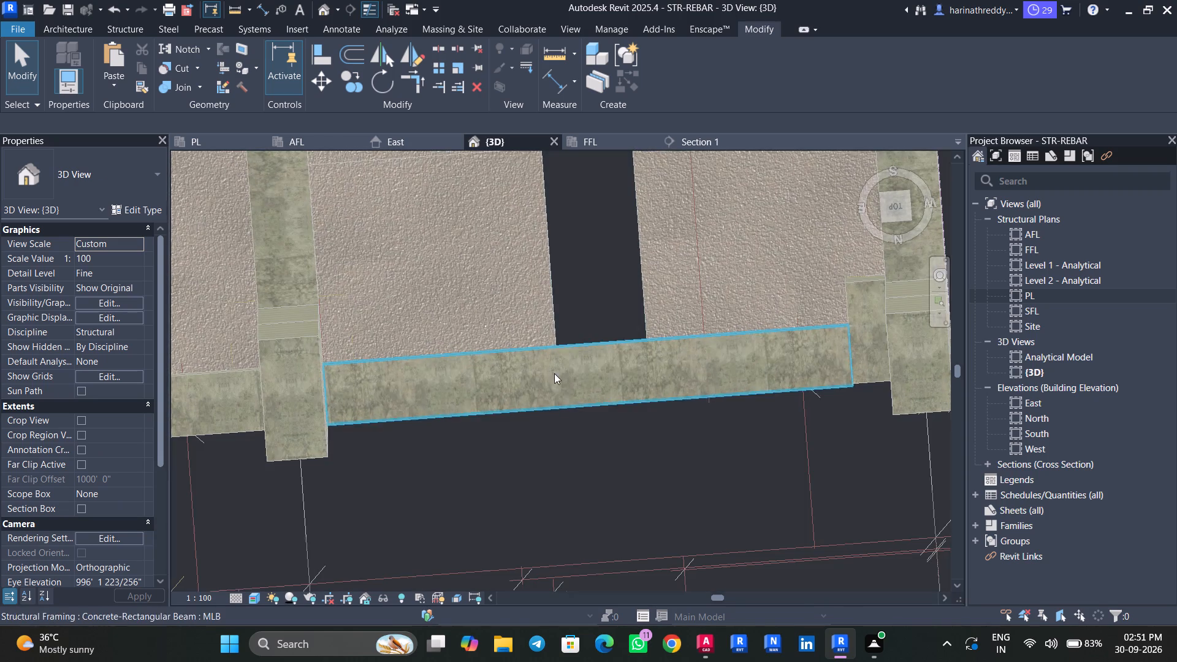
pyautogui.click(554, 373)
pyautogui.scroll(-3, 597, 424)
pyautogui.keyDown('shift'); pyautogui.moveTo(597, 439); pyautogui.dragTo(622, 214, button='middle'); pyautogui.keyUp('shift')
pyautogui.keyDown('shift'); pyautogui.scroll(1, 597, 440); pyautogui.keyUp('shift')
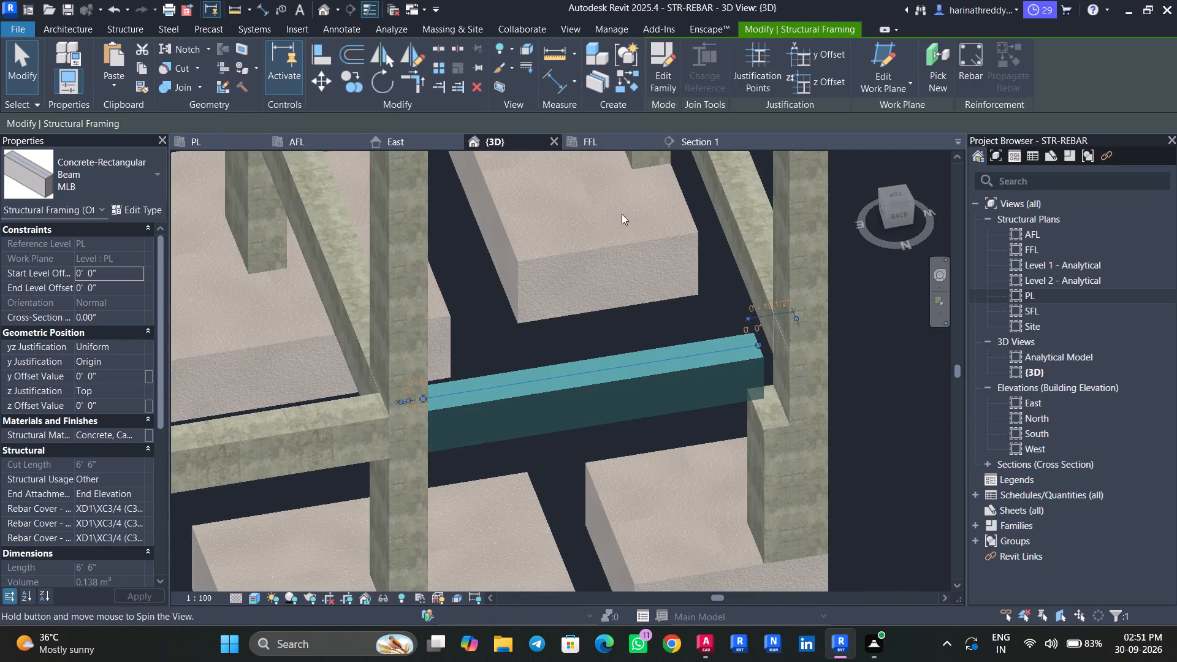
pyautogui.scroll(4, 775, 386)
pyautogui.moveTo(748, 316); pyautogui.dragTo(760, 312)
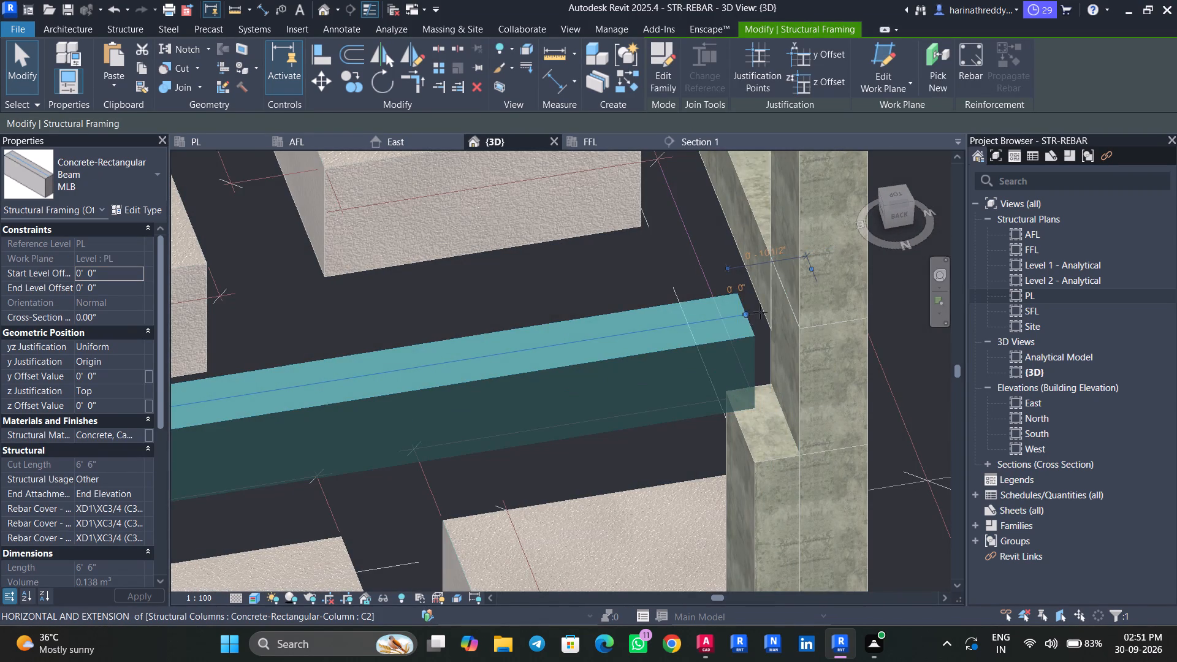
pyautogui.moveTo(760, 312); pyautogui.dragTo(790, 307)
pyautogui.press('Escape')
pyautogui.press('Escape')
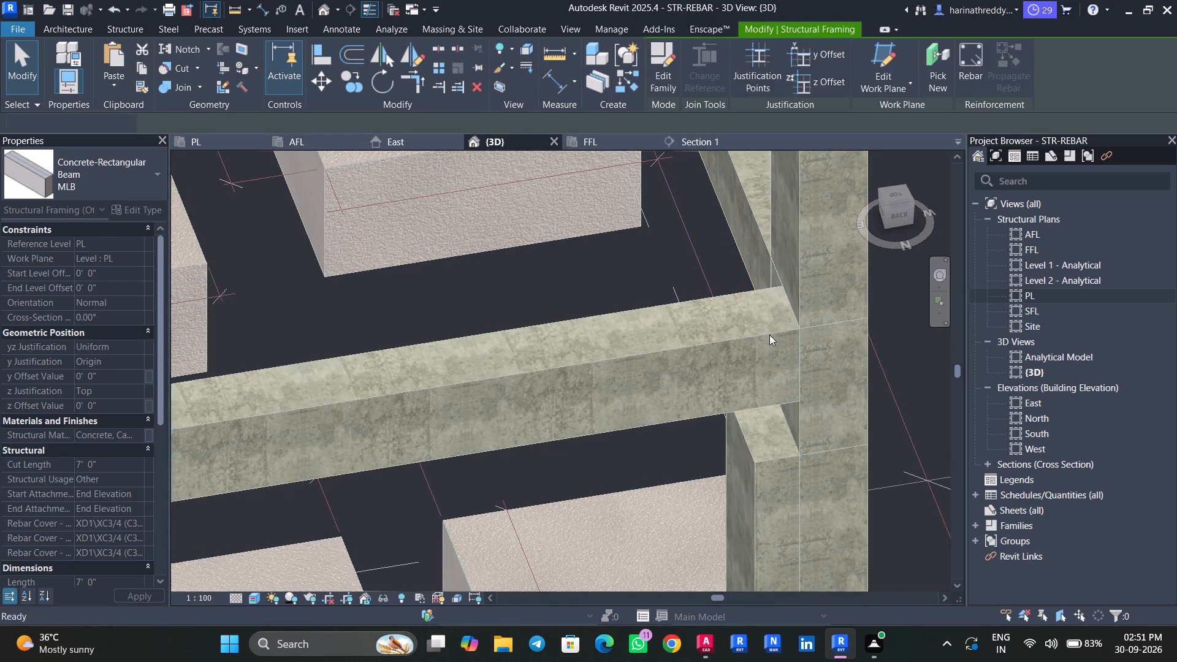
pyautogui.press('Escape')
# Examine the joint between the grid 7 MLB beam and column C1 at grid A closely in 3D.
pyautogui.keyDown('shift'); pyautogui.moveTo(722, 438); pyautogui.dragTo(815, 438, button='middle'); pyautogui.keyUp('shift')
pyautogui.moveTo(687, 280); pyautogui.dragTo(611, 389, button='middle')
pyautogui.scroll(11, 628, 350)
pyautogui.scroll(-5, 608, 382)
pyautogui.scroll(1, 608, 382)
pyautogui.moveTo(608, 382); pyautogui.dragTo(591, 242, button='middle')
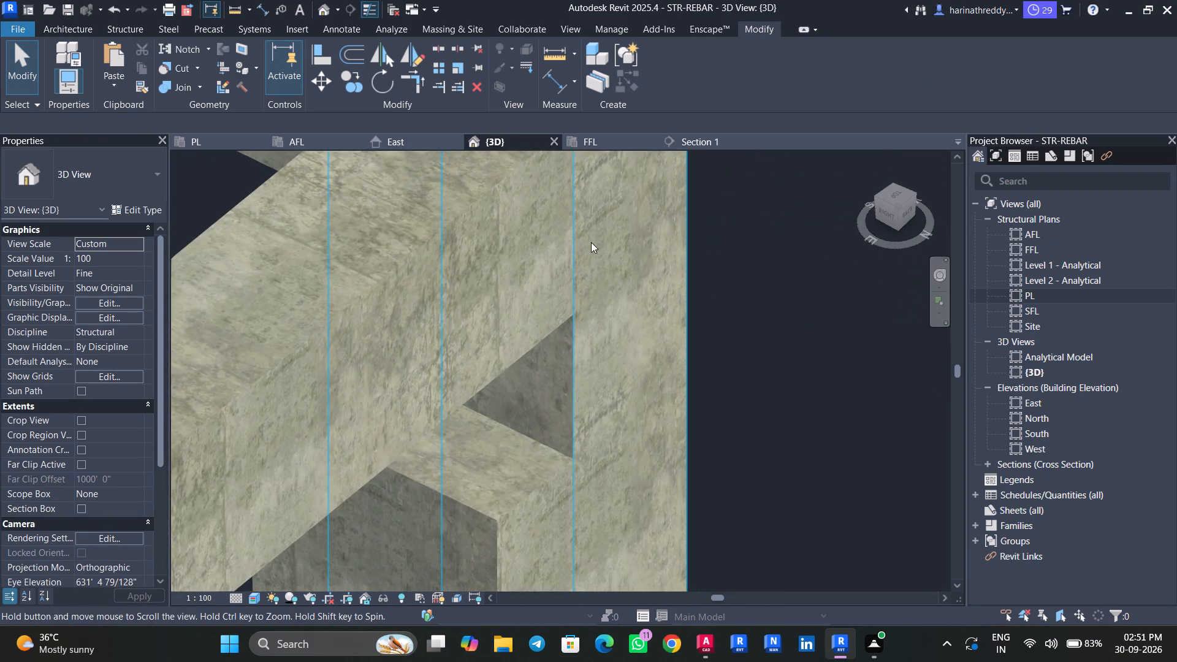
pyautogui.moveTo(582, 289); pyautogui.dragTo(569, 427, button='middle')
pyautogui.press('Escape')
pyautogui.press('Escape')
pyautogui.scroll(5, 547, 327)
pyautogui.moveTo(547, 327); pyautogui.dragTo(544, 361, button='middle')
pyautogui.scroll(-8, 544, 361)
pyautogui.scroll(13, 543, 361)
pyautogui.moveTo(579, 325); pyautogui.dragTo(545, 485, button='middle')
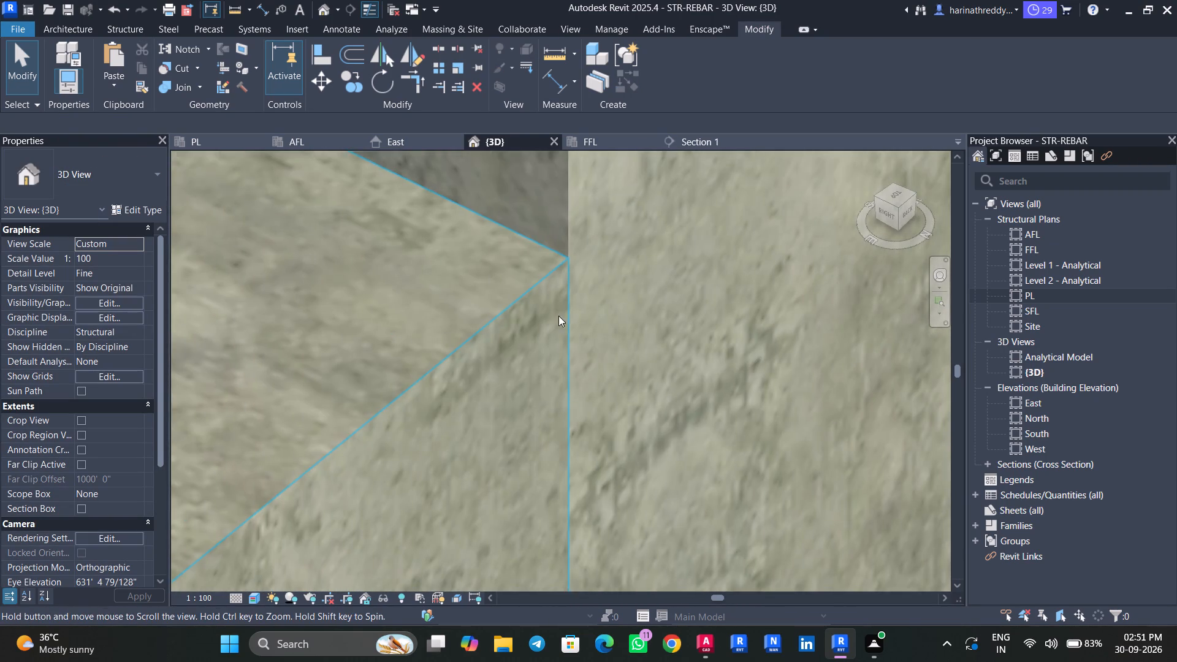
pyautogui.moveTo(558, 315); pyautogui.dragTo(538, 410, button='middle')
pyautogui.scroll(10, 558, 305)
pyautogui.scroll(-12, 530, 409)
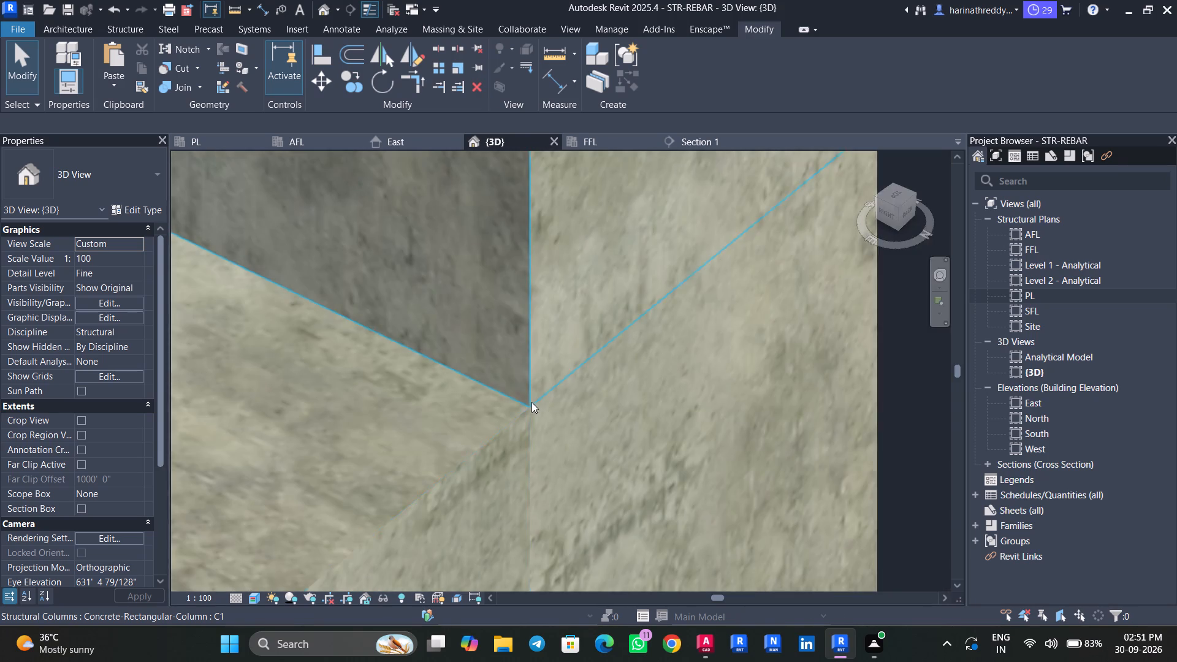
pyautogui.keyDown('shift'); pyautogui.moveTo(557, 411); pyautogui.dragTo(380, 378, button='middle'); pyautogui.keyUp('shift')
pyautogui.scroll(-8, 384, 376)
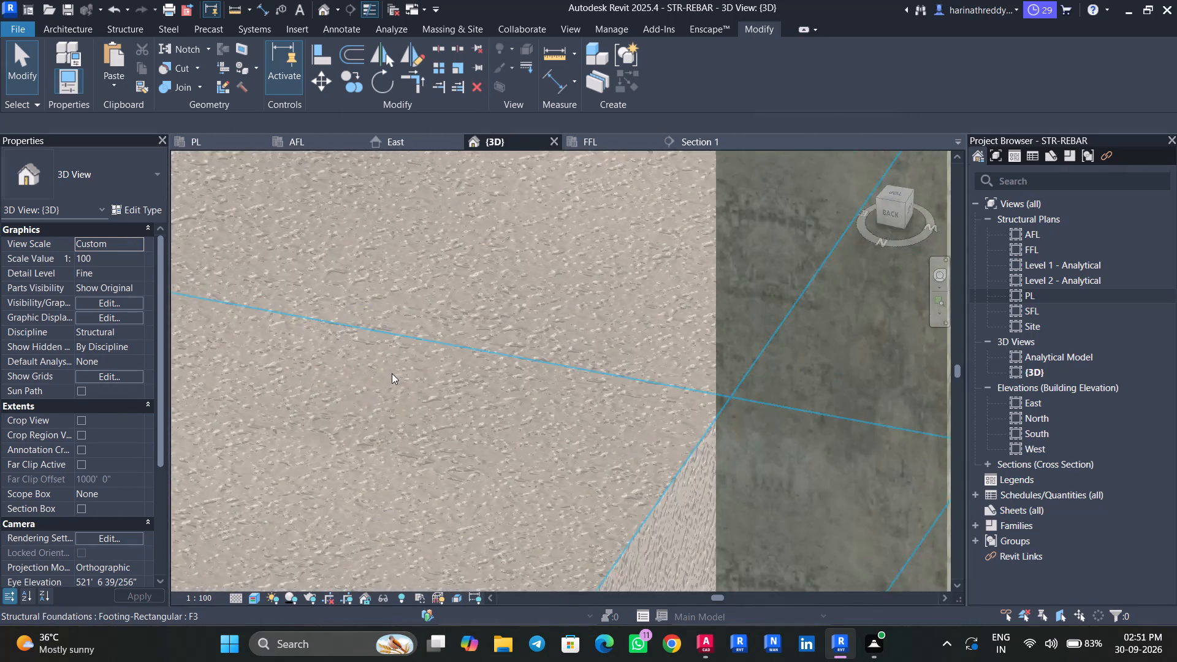
pyautogui.scroll(-7, 392, 373)
pyautogui.moveTo(398, 372); pyautogui.dragTo(509, 293, button='middle')
pyautogui.moveTo(643, 465); pyautogui.dragTo(508, 253, button='middle')
pyautogui.scroll(-3, 546, 356)
pyautogui.scroll(1, 546, 356)
pyautogui.scroll(-1, 546, 356)
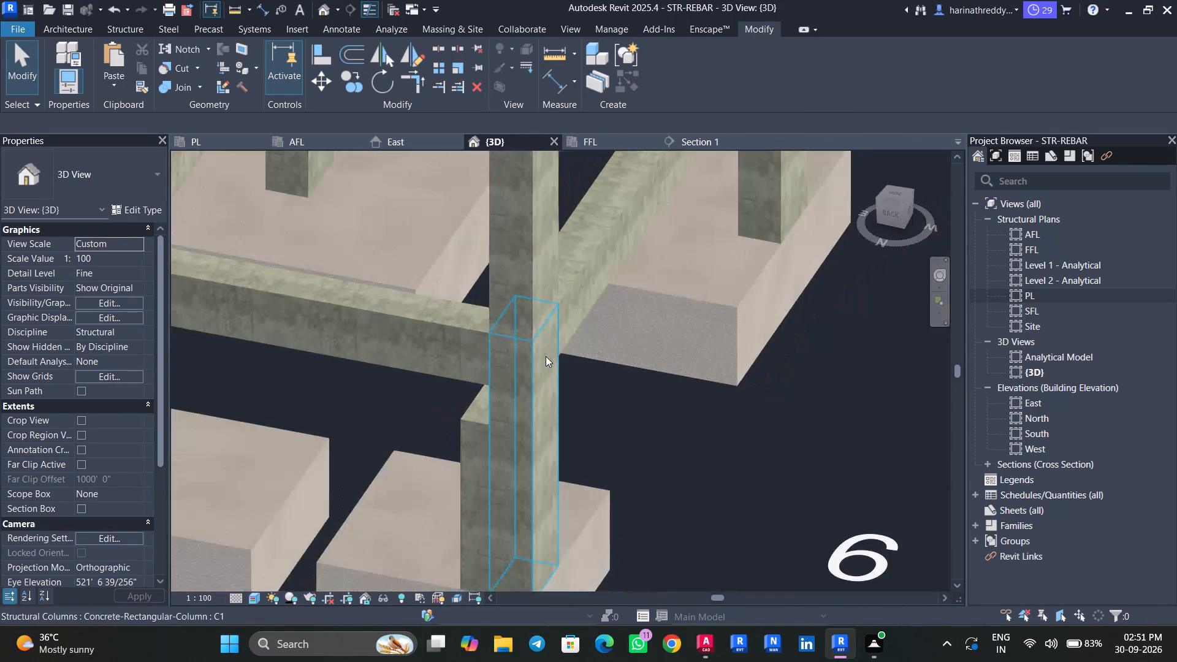
# Align the outer face of the grid 7 MLB beam with the outer face of column C2 at grid B.
pyautogui.moveTo(558, 365); pyautogui.dragTo(932, 466, button='middle')
pyautogui.moveTo(523, 370); pyautogui.dragTo(612, 401, button='middle')
pyautogui.scroll(20, 573, 390)
pyautogui.scroll(1, 573, 390)
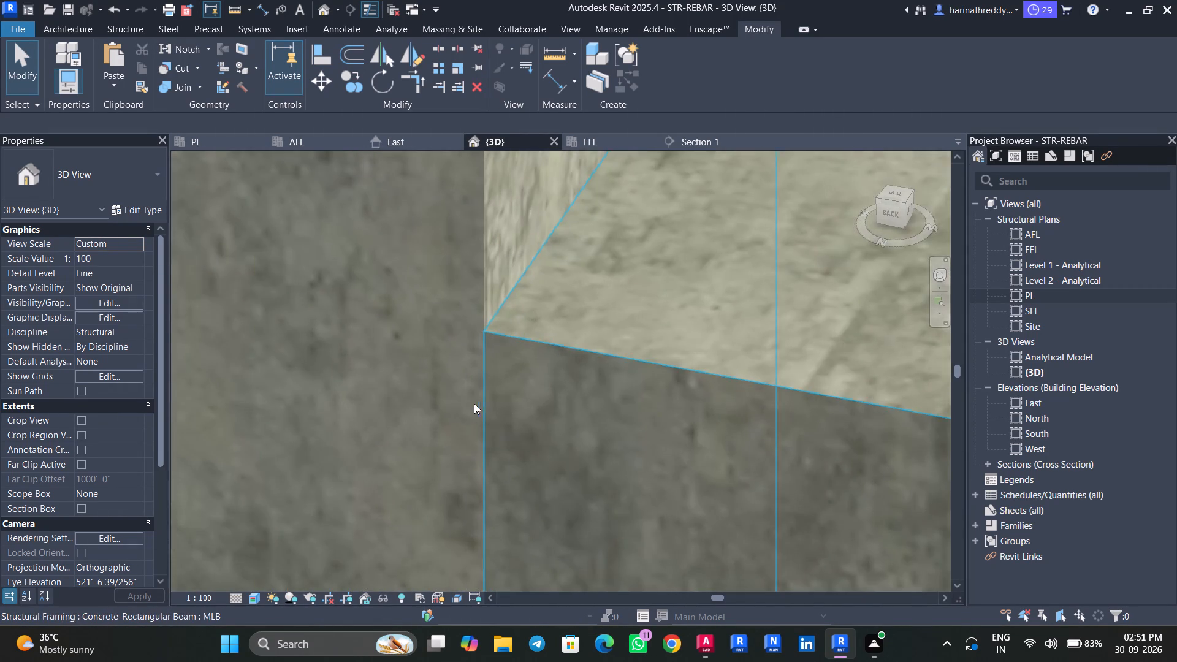
pyautogui.write('AL')
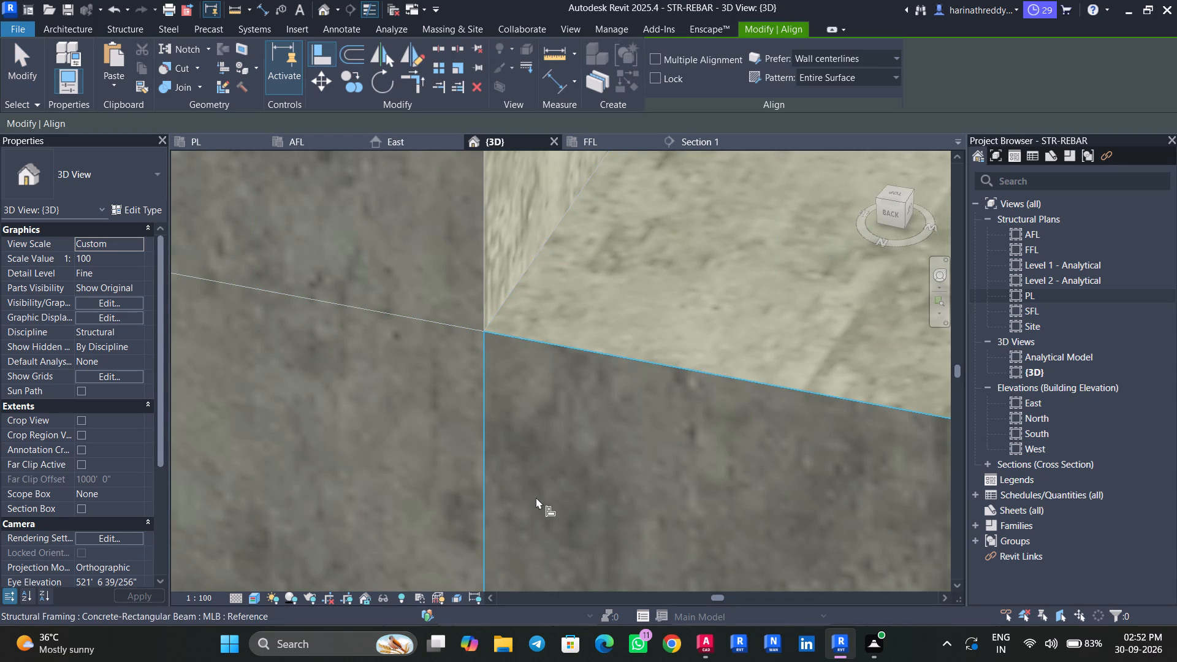
pyautogui.click(397, 422)
pyautogui.click(577, 456)
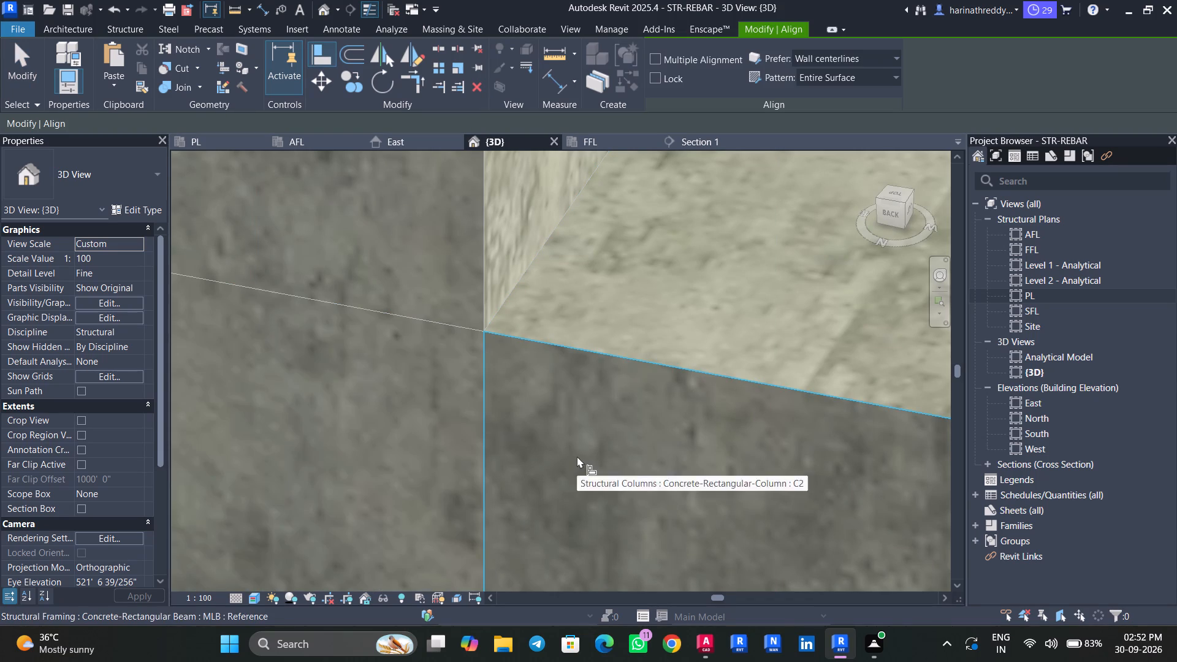
pyautogui.press('Escape')
pyautogui.press('Escape')
pyautogui.press('Escape')
pyautogui.press('Escape')
# Select the lower columns between the footings and plinth beams in the back 3D view and unlock their three alignment constraints at footing-top level.
pyautogui.scroll(-13, 563, 460)
pyautogui.scroll(1, 563, 460)
pyautogui.scroll(-4, 563, 460)
pyautogui.scroll(1, 563, 460)
pyautogui.scroll(-9, 563, 460)
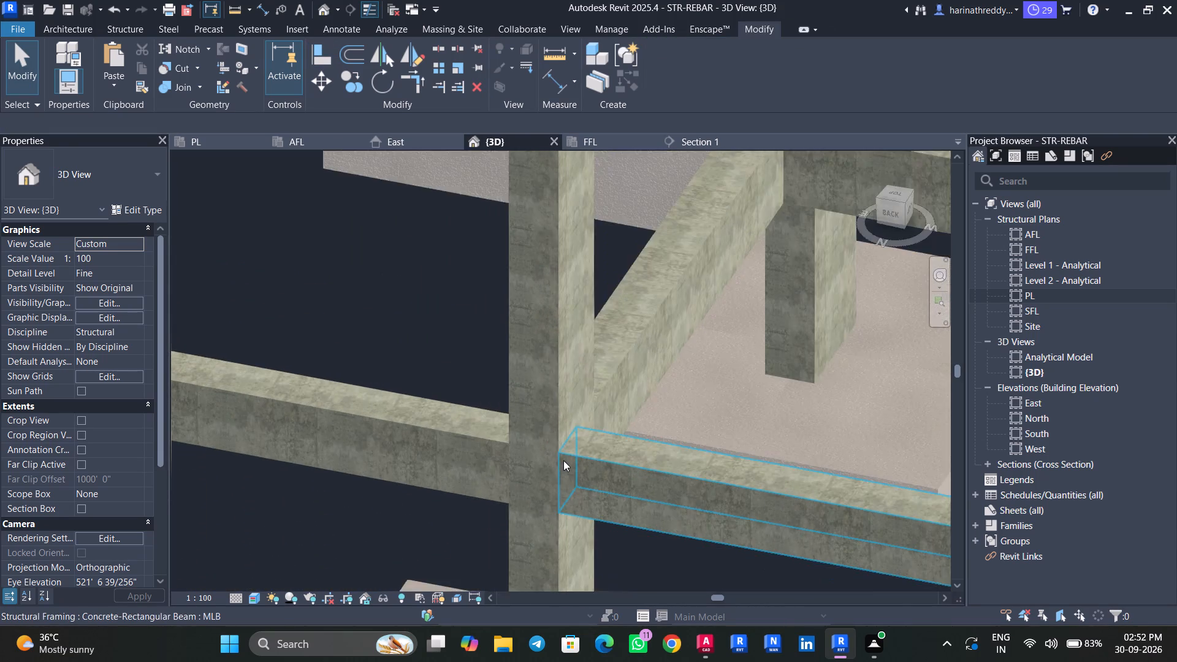
pyautogui.scroll(1, 565, 463)
pyautogui.scroll(-5, 565, 463)
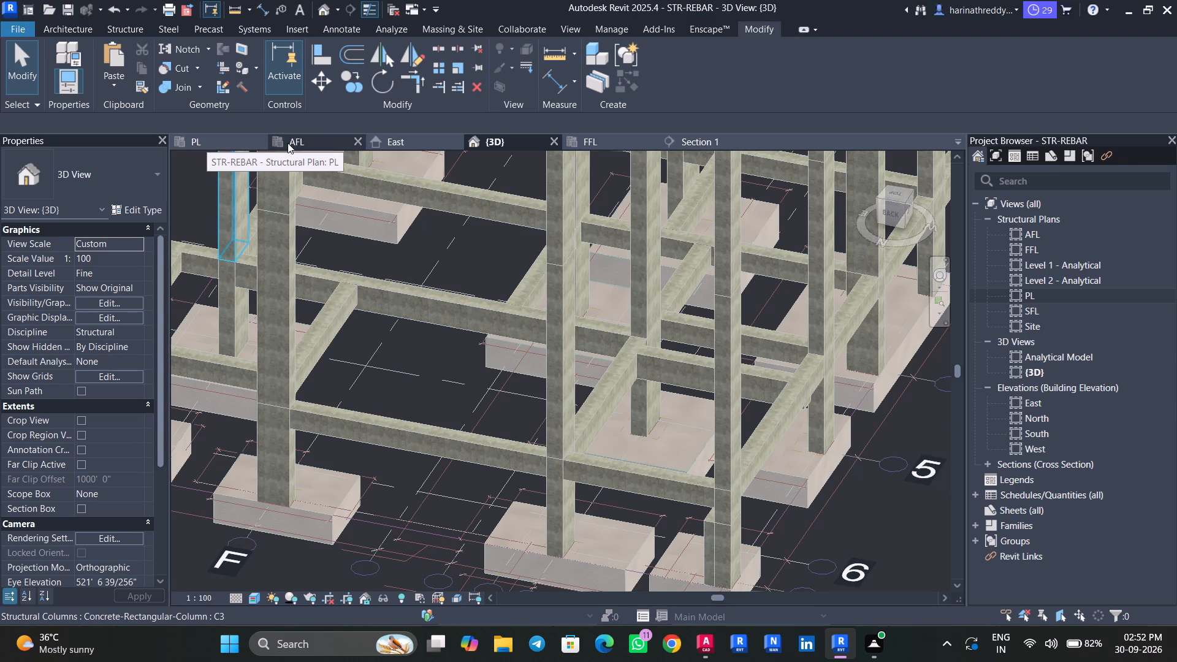
pyautogui.click(512, 147)
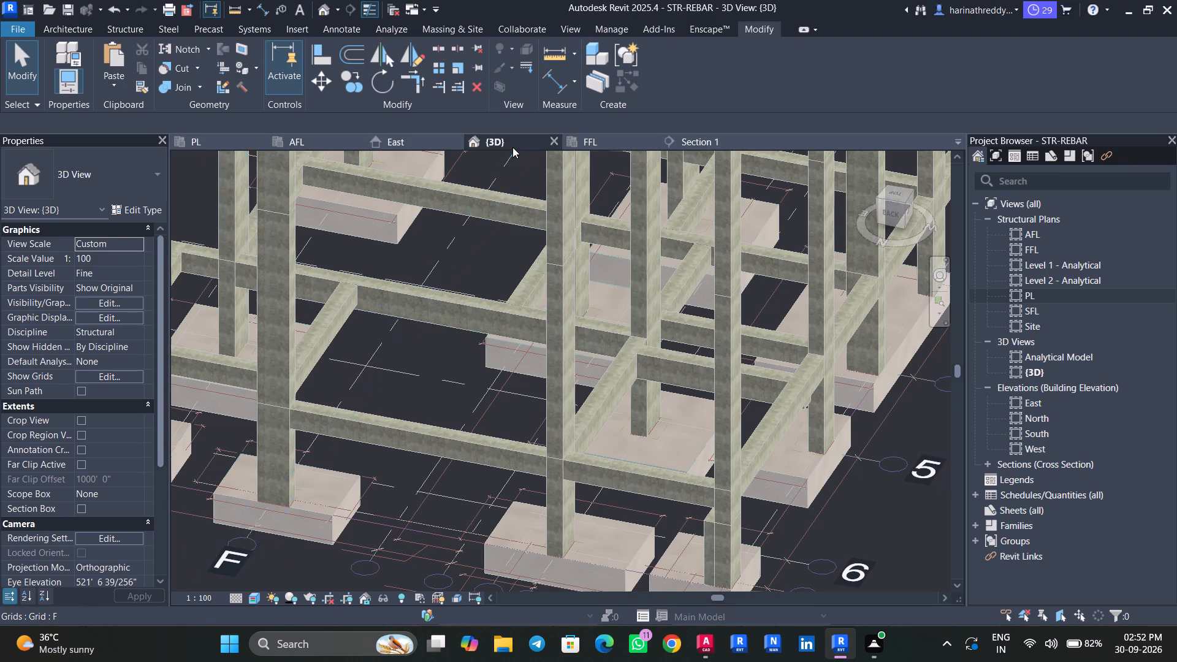
pyautogui.click(889, 209)
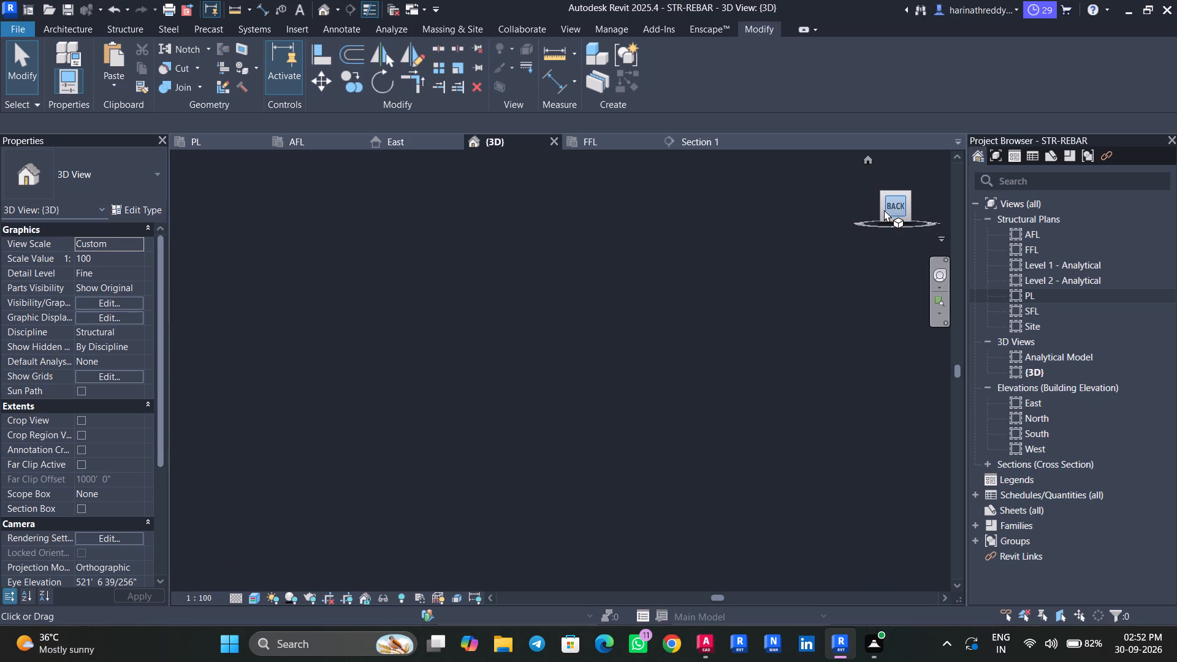
pyautogui.scroll(8, 500, 376)
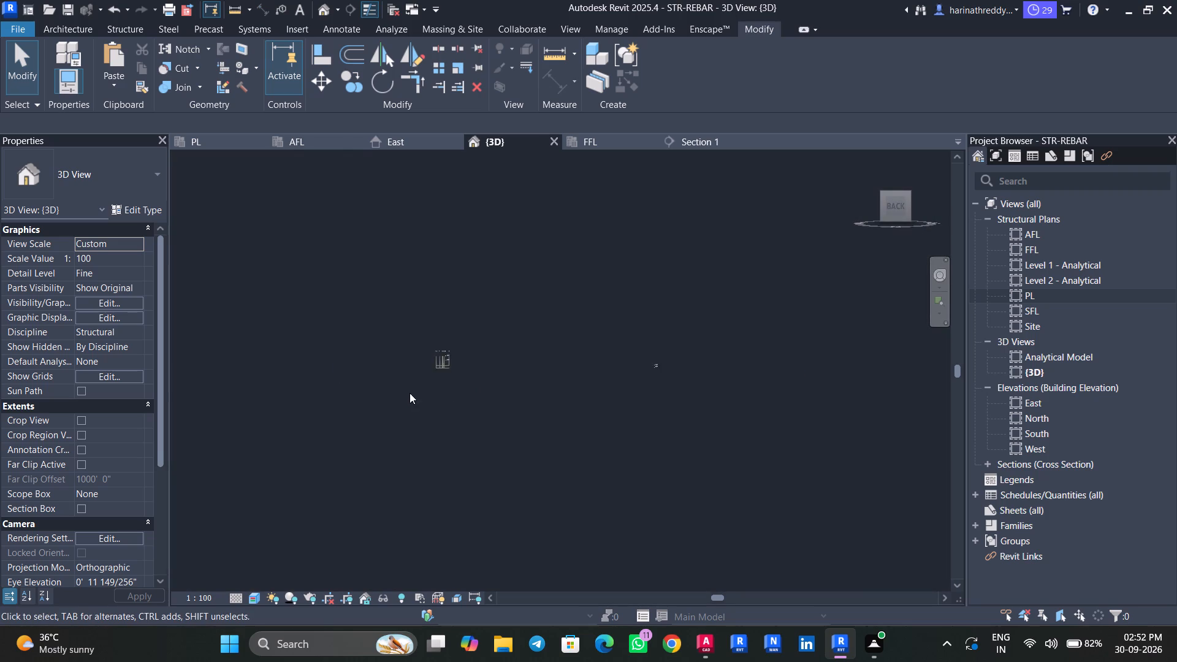
pyautogui.scroll(14, 409, 393)
pyautogui.moveTo(540, 338); pyautogui.dragTo(521, 472, button='middle')
pyautogui.scroll(1, 521, 461)
pyautogui.moveTo(546, 362); pyautogui.dragTo(546, 441, button='middle')
pyautogui.scroll(2, 550, 413)
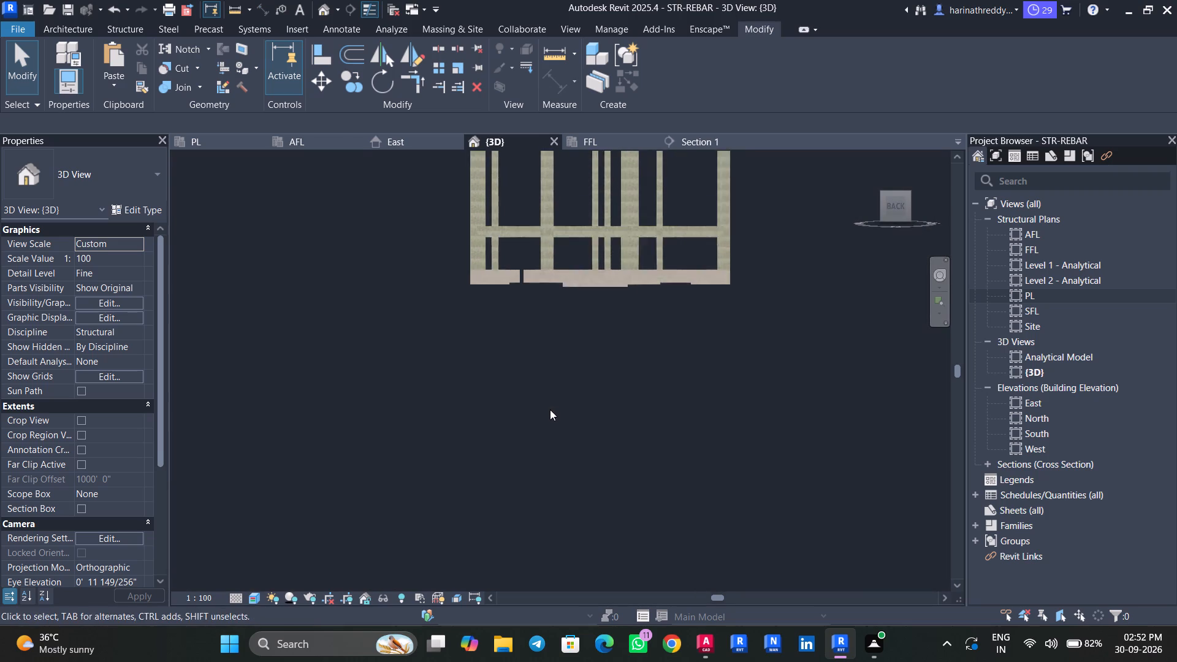
pyautogui.scroll(1, 550, 409)
pyautogui.moveTo(550, 409); pyautogui.dragTo(549, 476, button='middle')
pyautogui.scroll(2, 551, 446)
pyautogui.moveTo(551, 447); pyautogui.dragTo(546, 520, button='middle')
pyautogui.moveTo(846, 318); pyautogui.dragTo(810, 329)
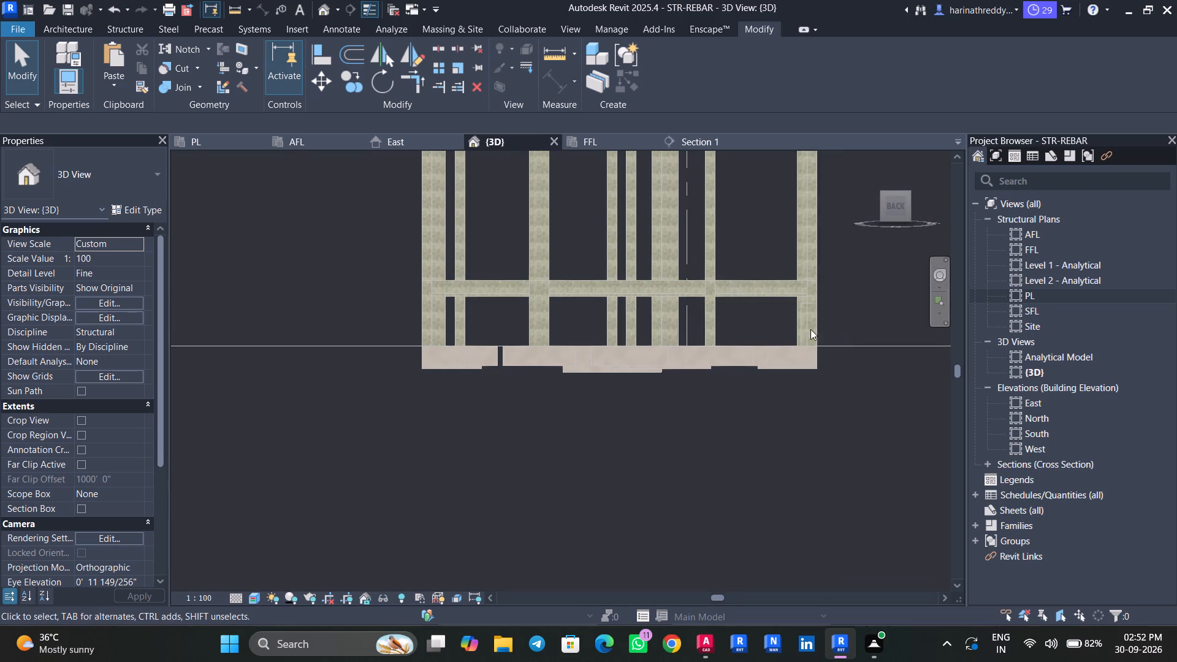
pyautogui.moveTo(810, 329); pyautogui.dragTo(414, 316)
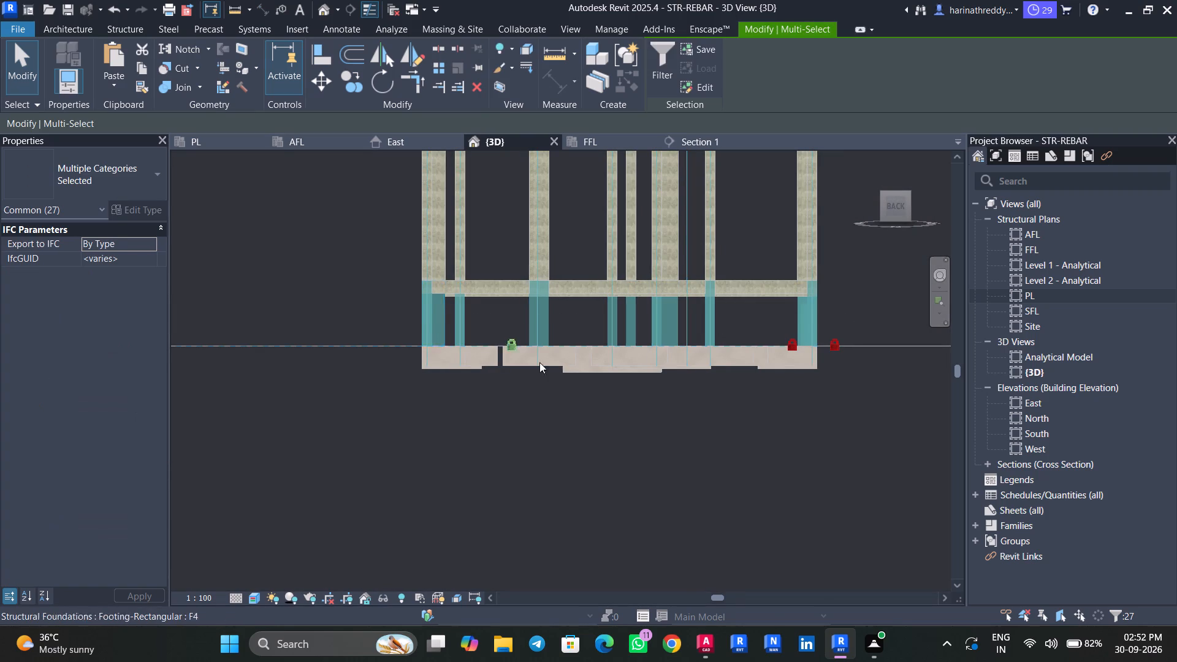
pyautogui.click(514, 345)
pyautogui.click(789, 349)
pyautogui.click(832, 352)
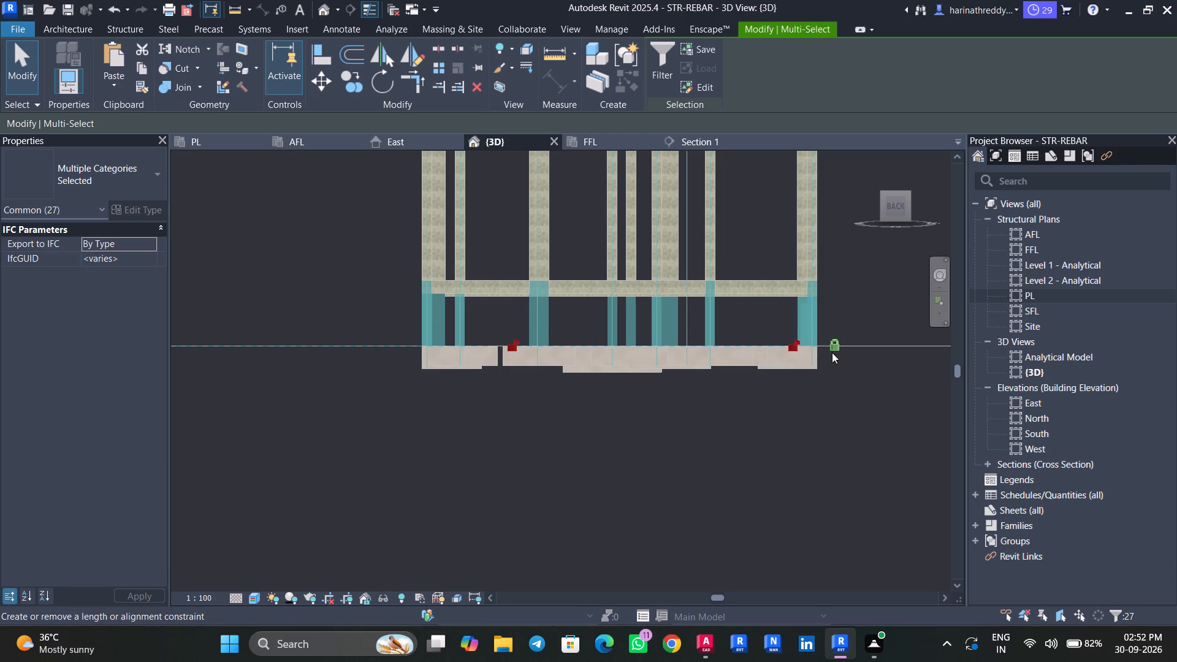
pyautogui.scroll(10, 676, 353)
pyautogui.scroll(-8, 620, 352)
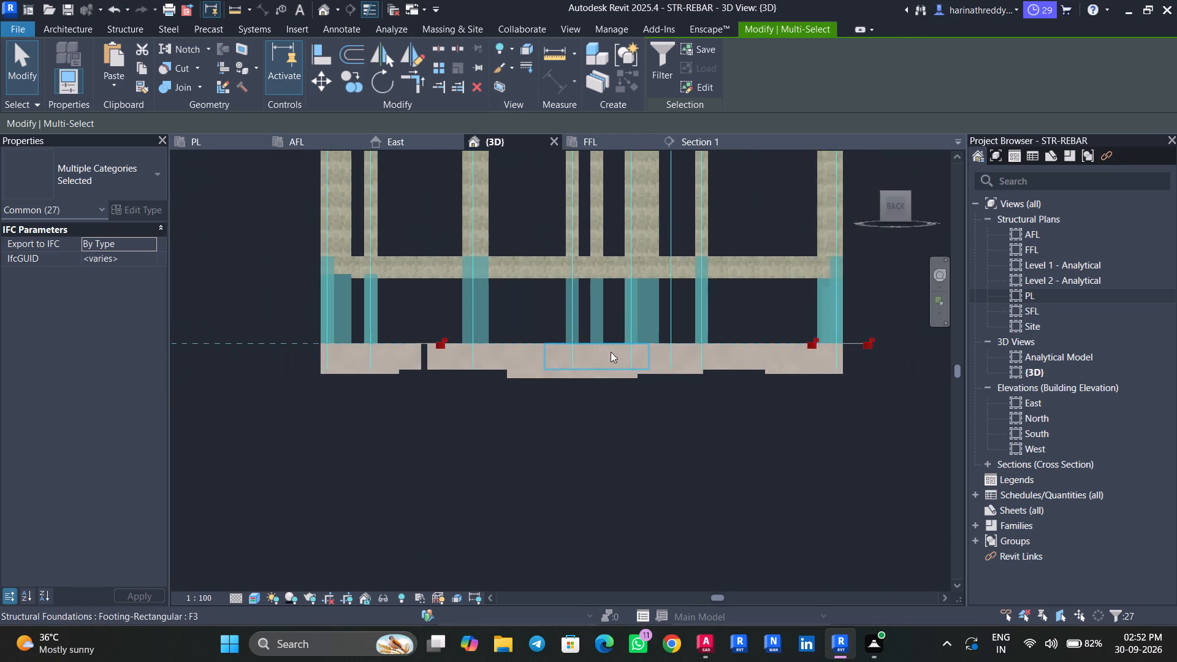
pyautogui.scroll(4, 403, 314)
pyautogui.scroll(4, 313, 331)
pyautogui.moveTo(312, 343); pyautogui.dragTo(378, 340, button='middle')
pyautogui.scroll(-9, 379, 340)
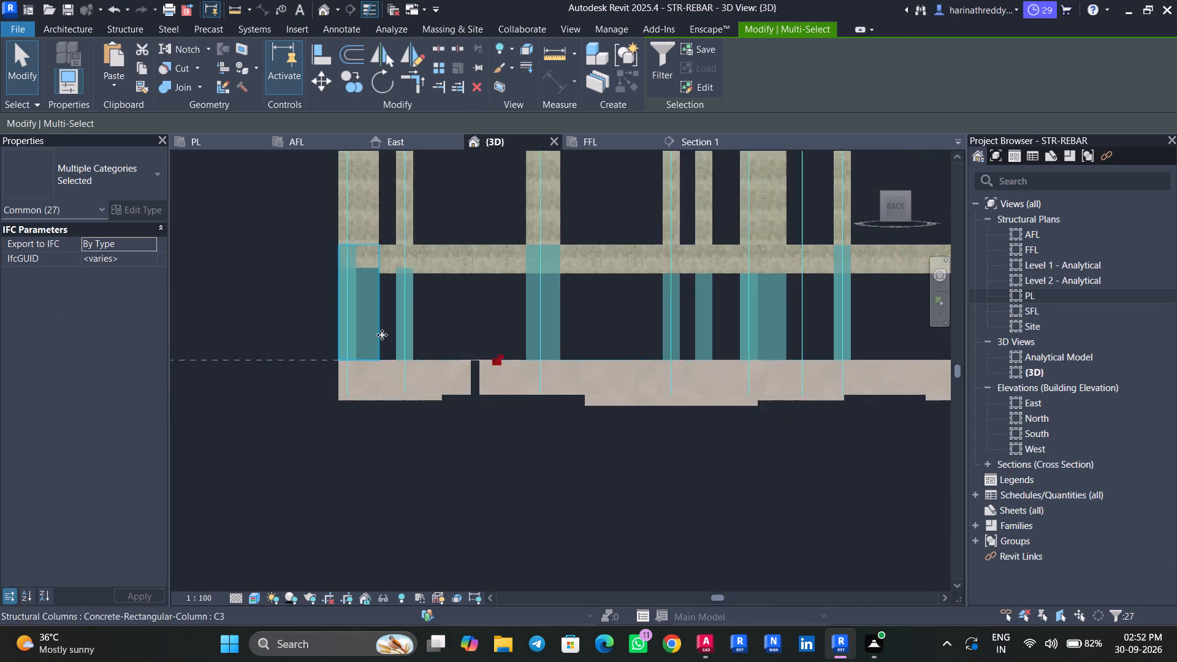
pyautogui.press('Escape')
pyautogui.press('Escape')
# Inspect the lower columns between the footings and plinth beams by selecting them in the left and front 3D views.
pyautogui.click(918, 207)
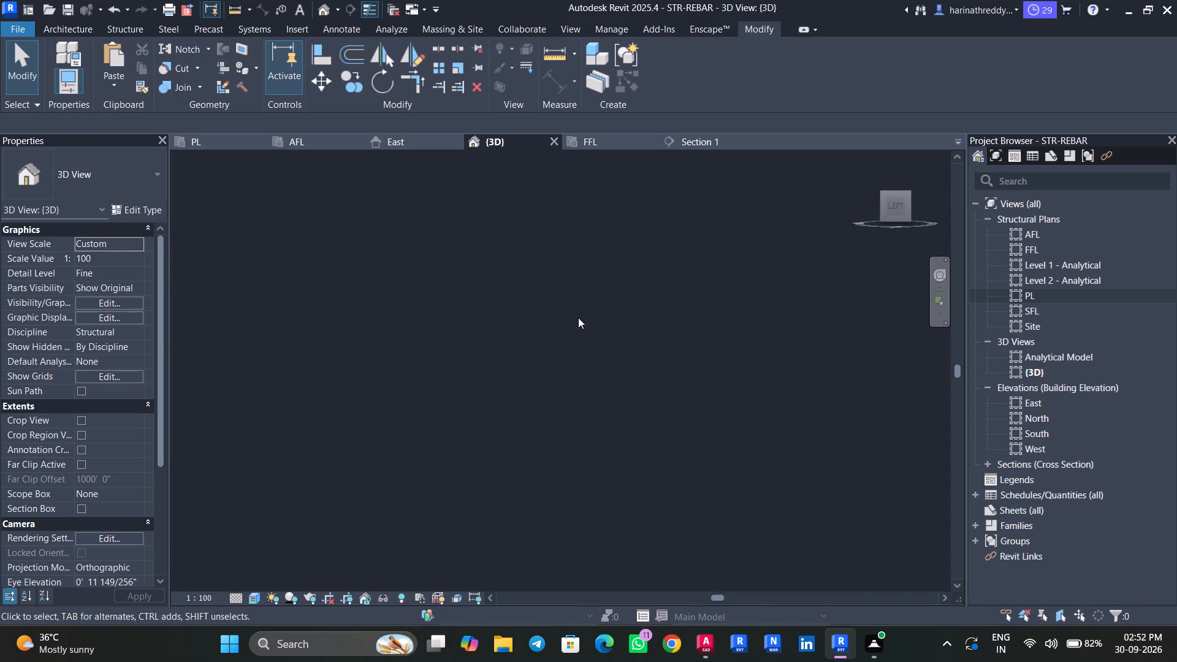
pyautogui.scroll(20, 594, 362)
pyautogui.scroll(5, 594, 362)
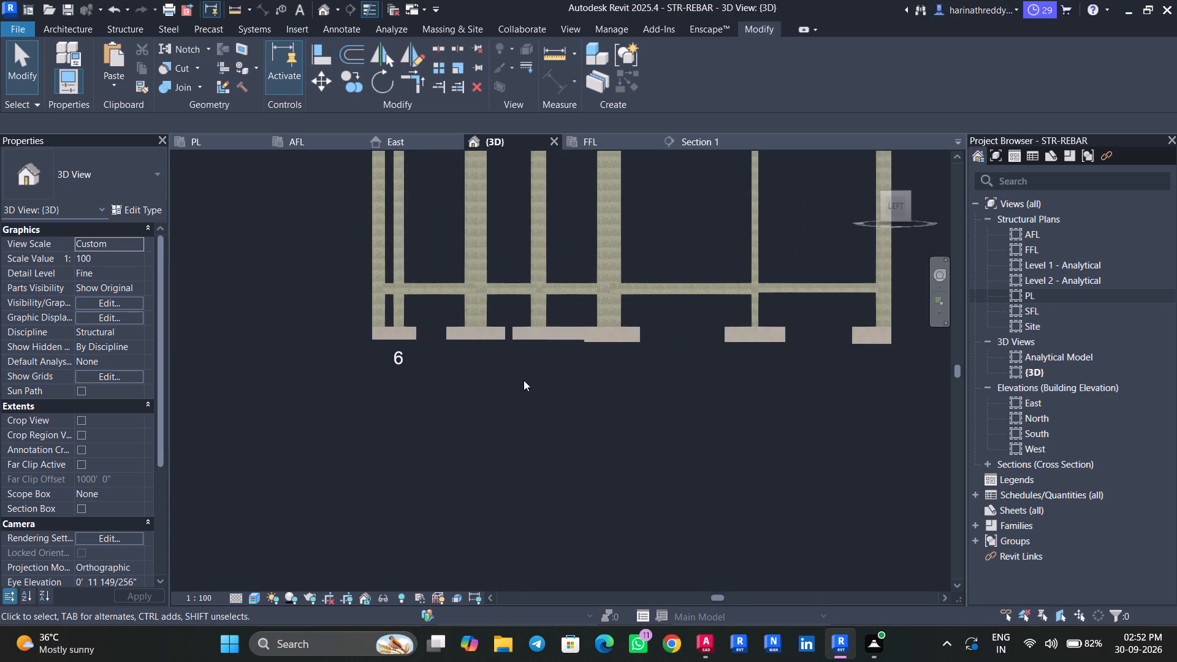
pyautogui.moveTo(524, 380); pyautogui.dragTo(458, 456, button='middle')
pyautogui.scroll(1, 458, 455)
pyautogui.moveTo(905, 367); pyautogui.dragTo(535, 373)
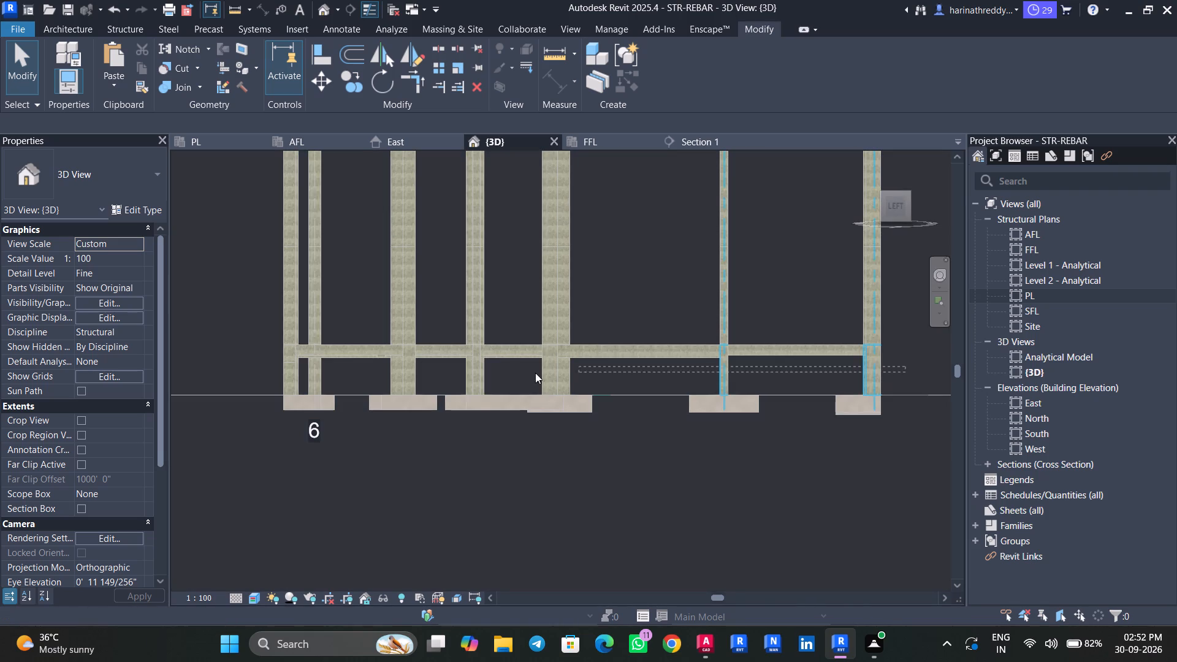
pyautogui.moveTo(535, 373); pyautogui.dragTo(257, 371)
pyautogui.press('Escape')
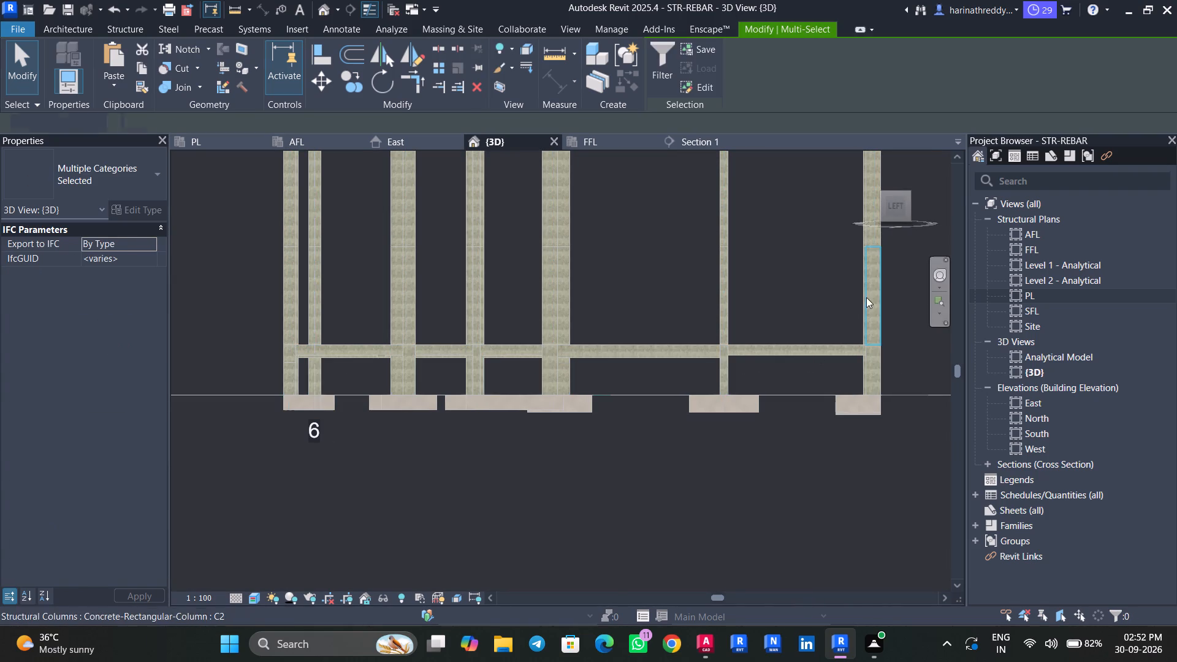
pyautogui.press('Escape')
pyautogui.click(910, 210)
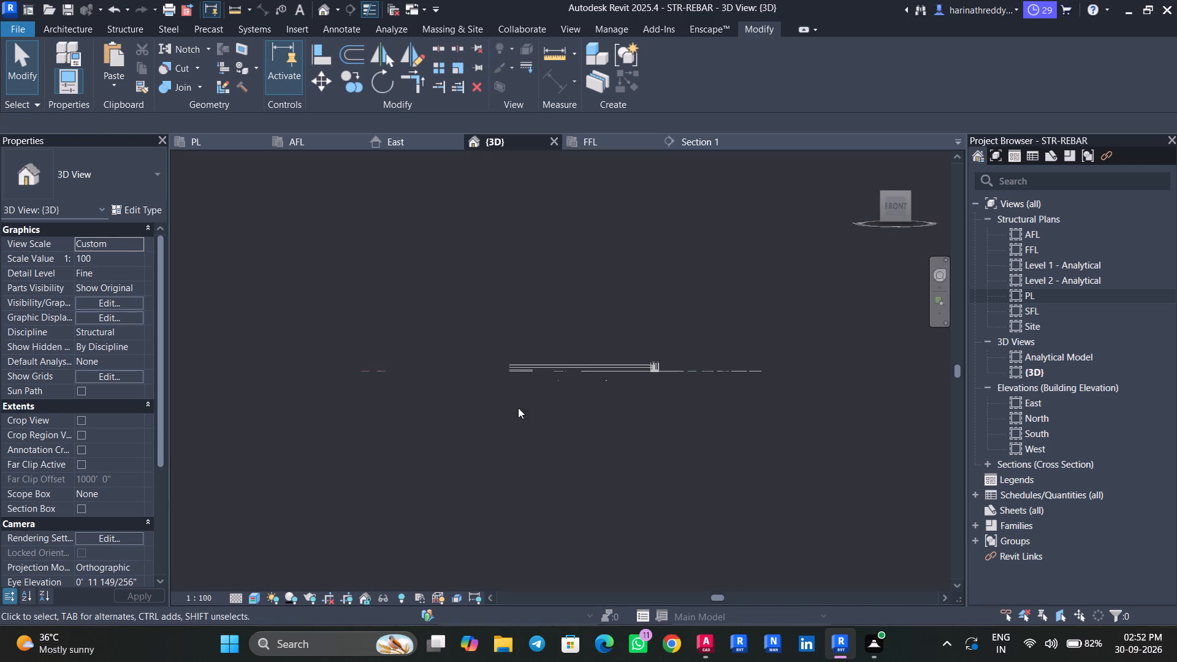
pyautogui.scroll(20, 644, 375)
pyautogui.scroll(4, 644, 375)
pyautogui.moveTo(689, 359); pyautogui.dragTo(516, 487, button='middle')
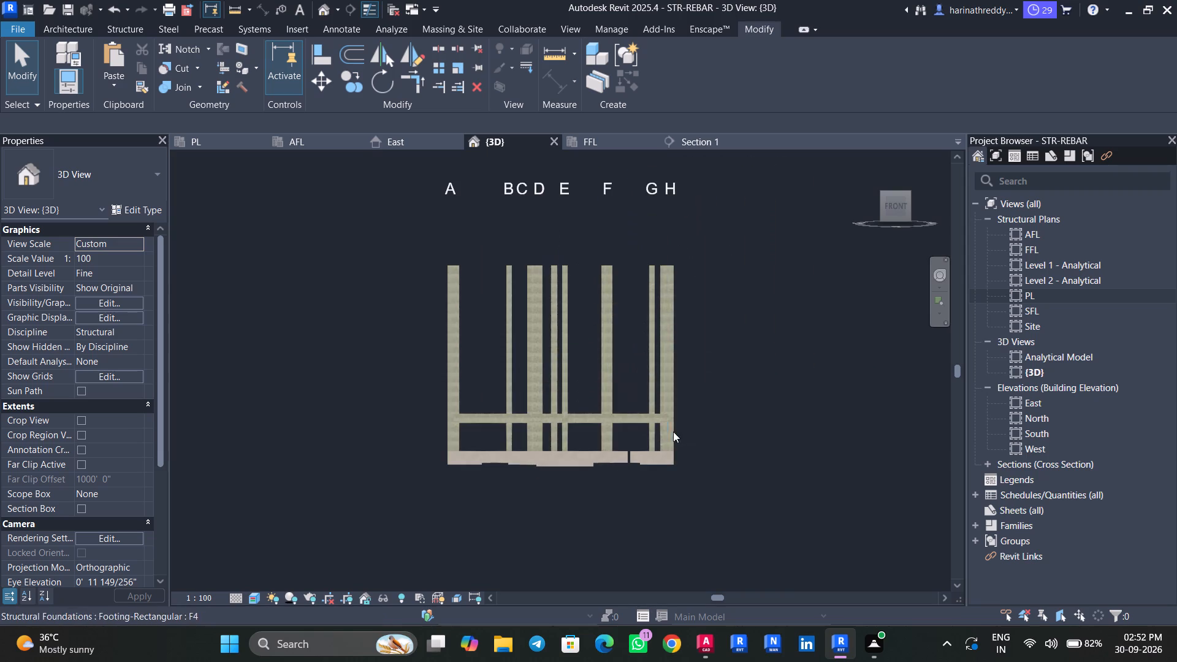
pyautogui.moveTo(710, 432); pyautogui.dragTo(420, 435)
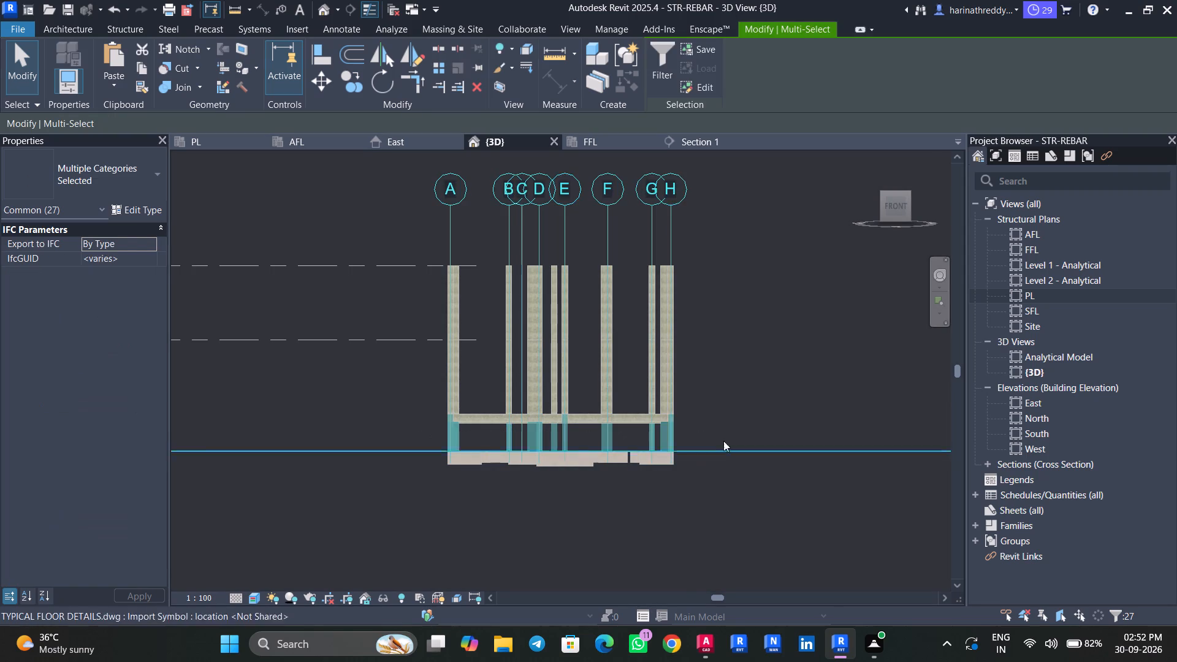
pyautogui.press('Escape')
pyautogui.press('Escape')
# Select the lower columns in the right 3D view, narrow the selection to structural columns, and review their level constraints.
pyautogui.click(923, 203)
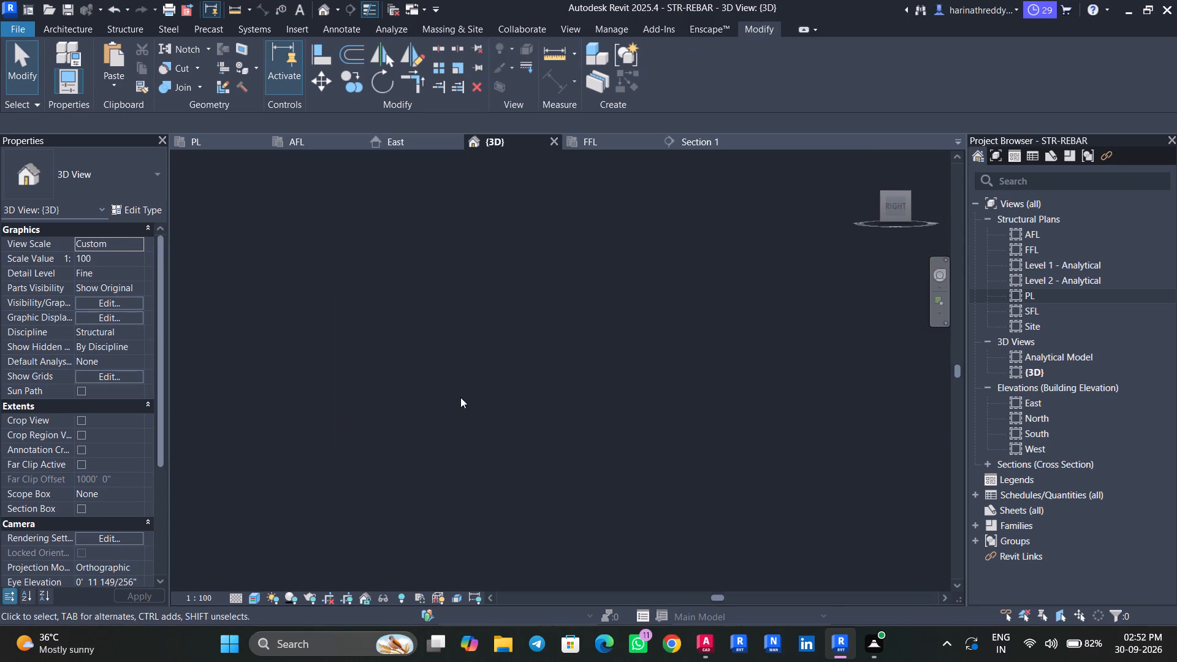
pyautogui.scroll(6, 556, 356)
pyautogui.scroll(-1, 543, 377)
pyautogui.scroll(16, 543, 377)
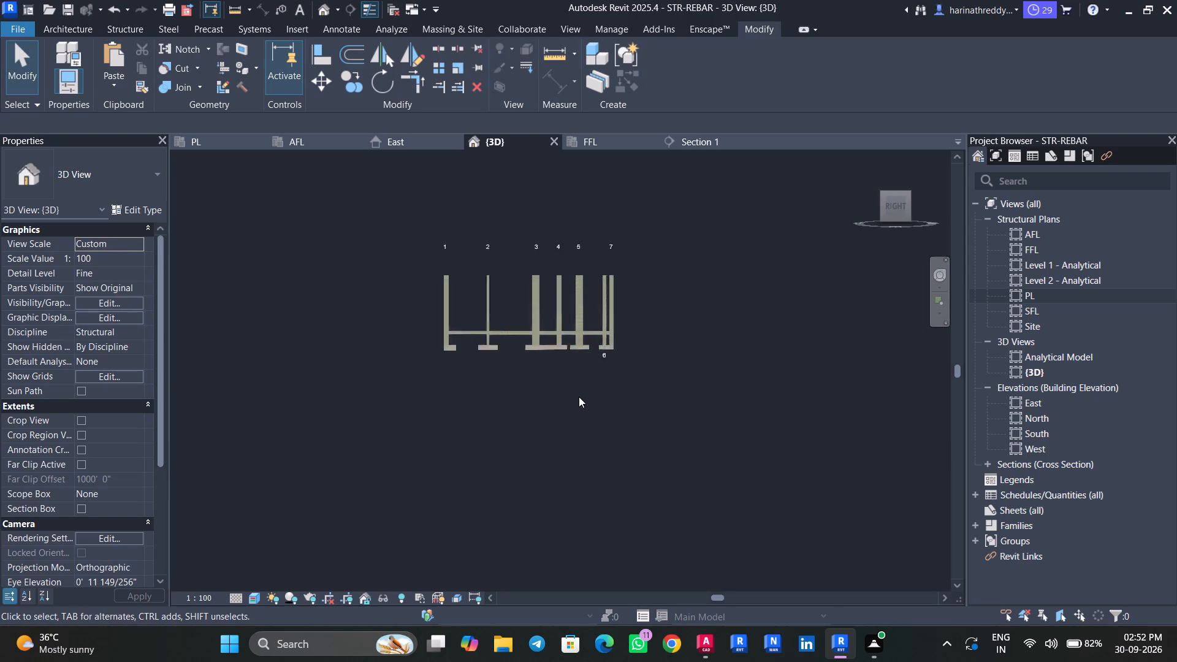
pyautogui.moveTo(568, 392); pyautogui.dragTo(581, 486, button='middle')
pyautogui.scroll(1, 581, 486)
pyautogui.moveTo(692, 368); pyautogui.dragTo(329, 374)
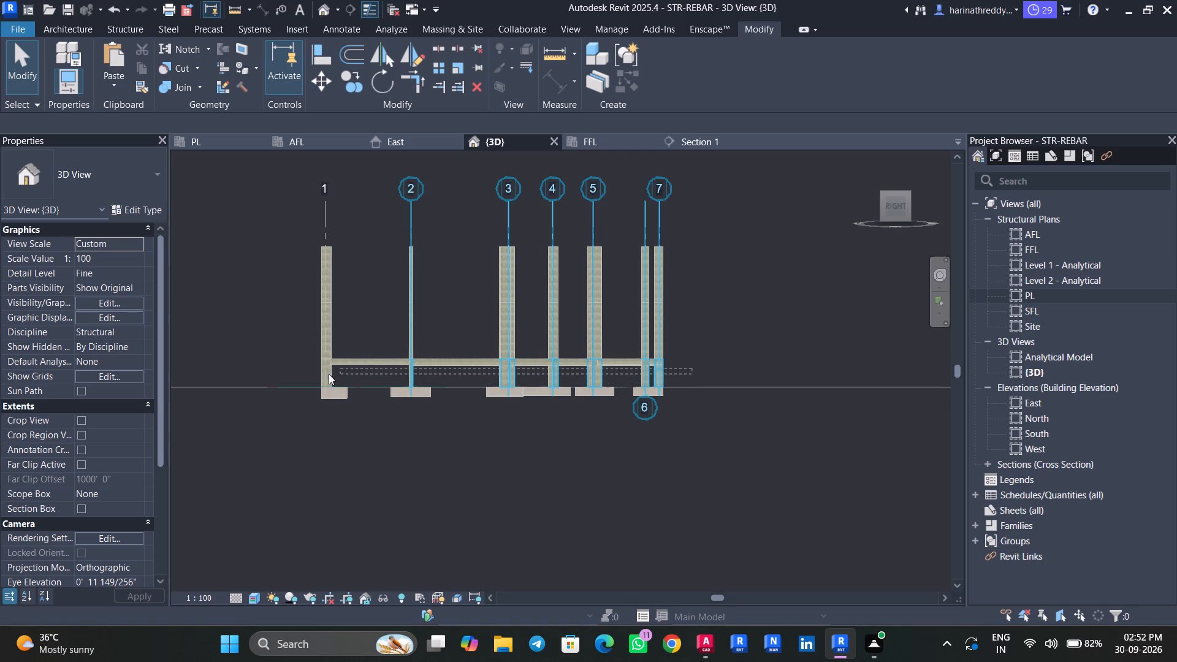
pyautogui.moveTo(329, 374); pyautogui.dragTo(306, 375)
pyautogui.scroll(6, 560, 372)
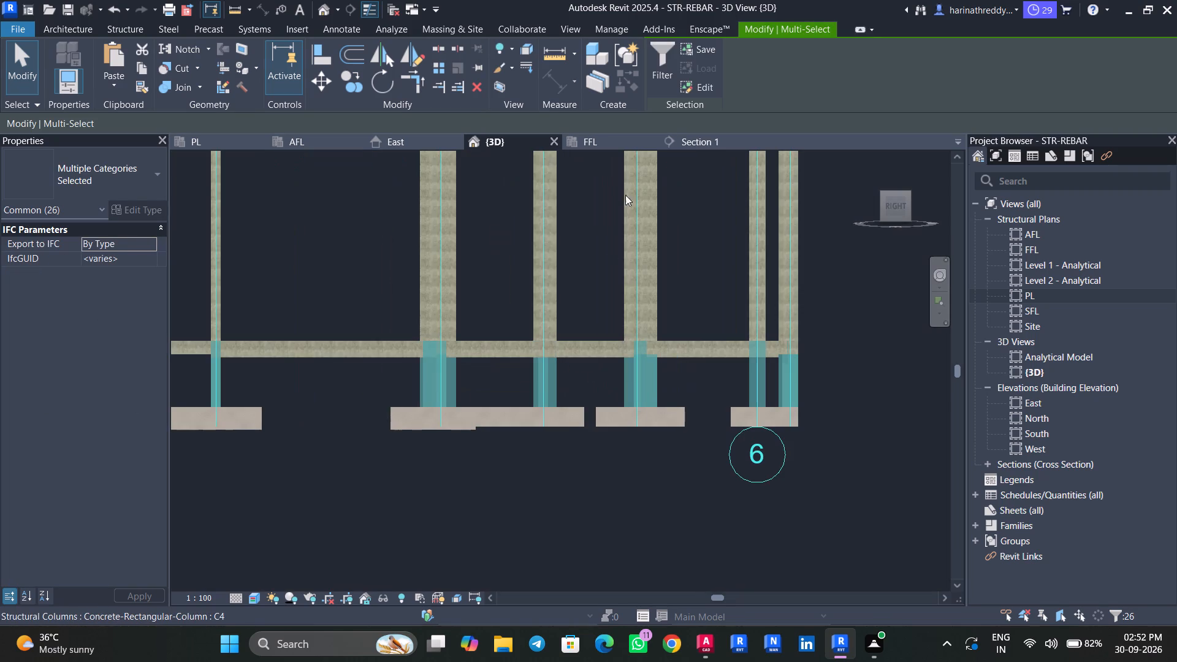
pyautogui.click(69, 208)
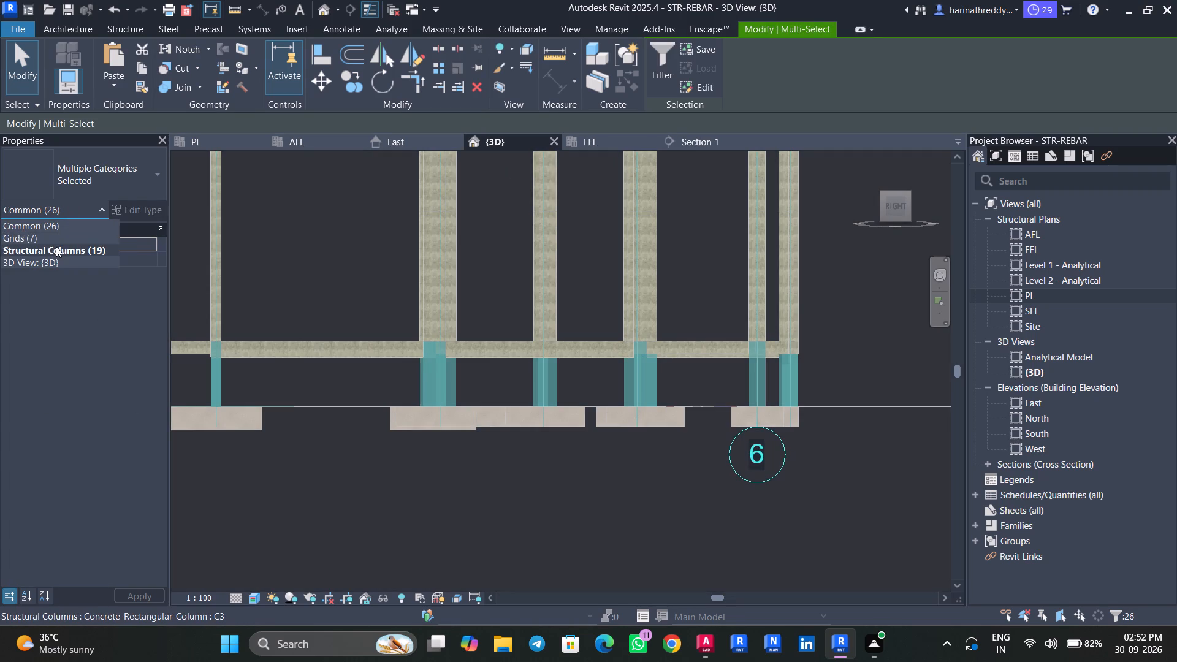
pyautogui.click(56, 246)
pyautogui.moveTo(446, 497); pyautogui.dragTo(520, 497, button='middle')
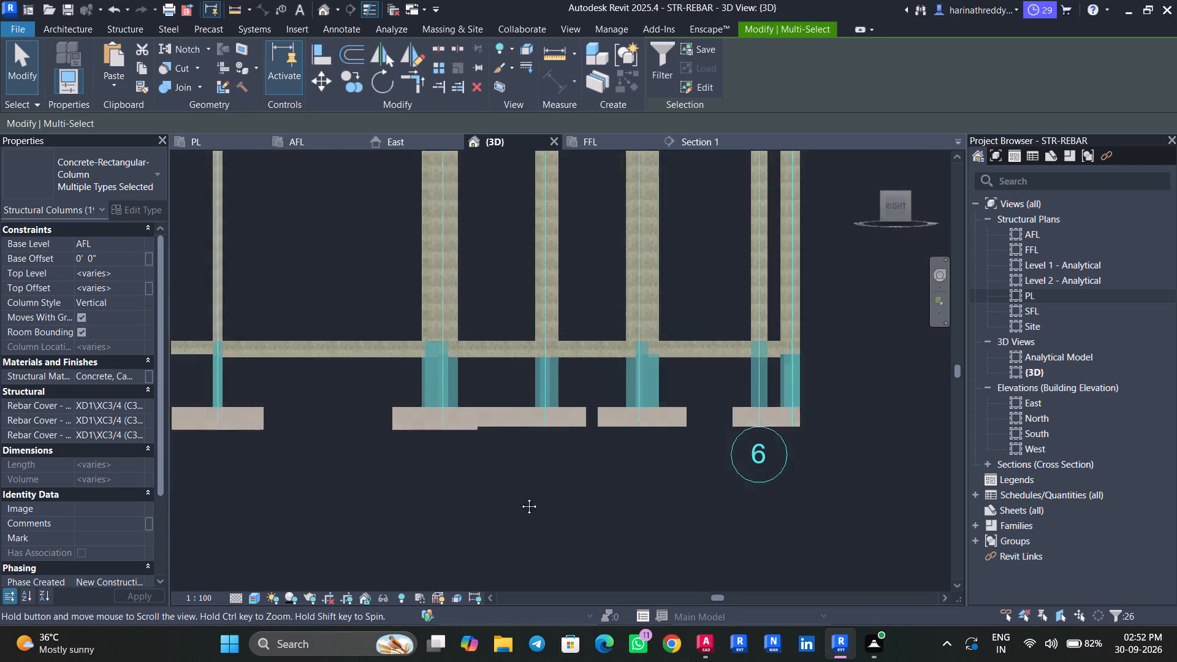
pyautogui.moveTo(520, 497); pyautogui.dragTo(618, 505, button='middle')
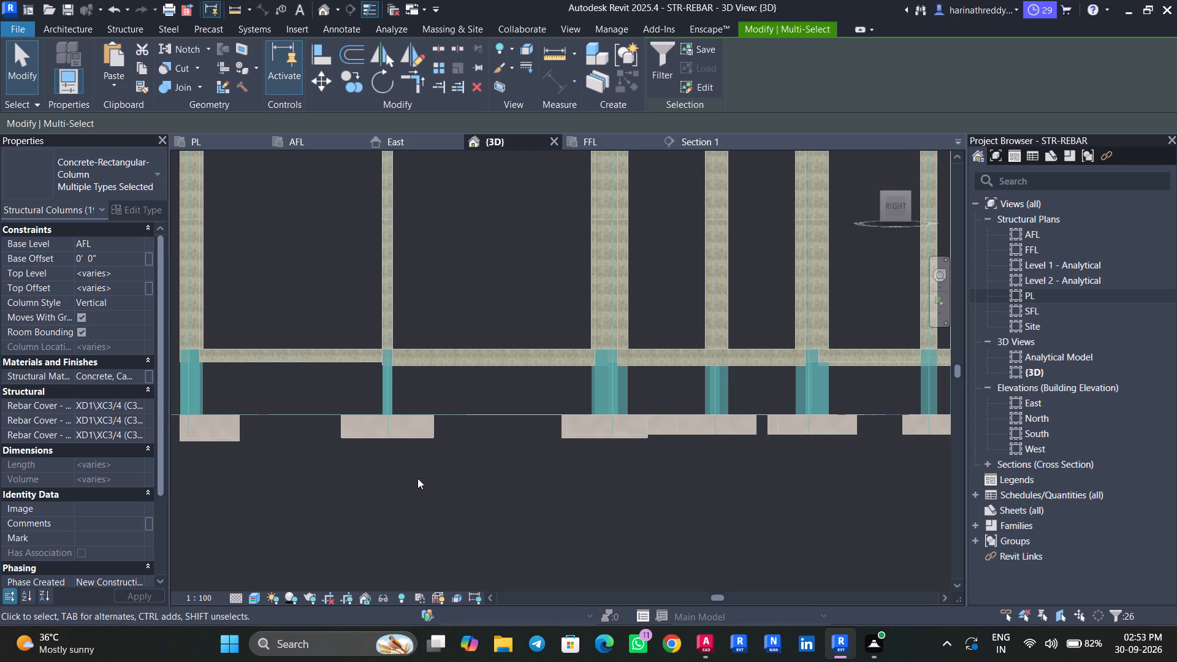
pyautogui.press('Escape')
pyautogui.press('Escape')
pyautogui.press('Escape')
pyautogui.press('Escape')
# In the AFL plan, try to pick the column outline at C1 over footing CF2 to inspect it.
pyautogui.keyDown('shift'); pyautogui.moveTo(474, 480); pyautogui.dragTo(488, 496, button='middle'); pyautogui.keyUp('shift')
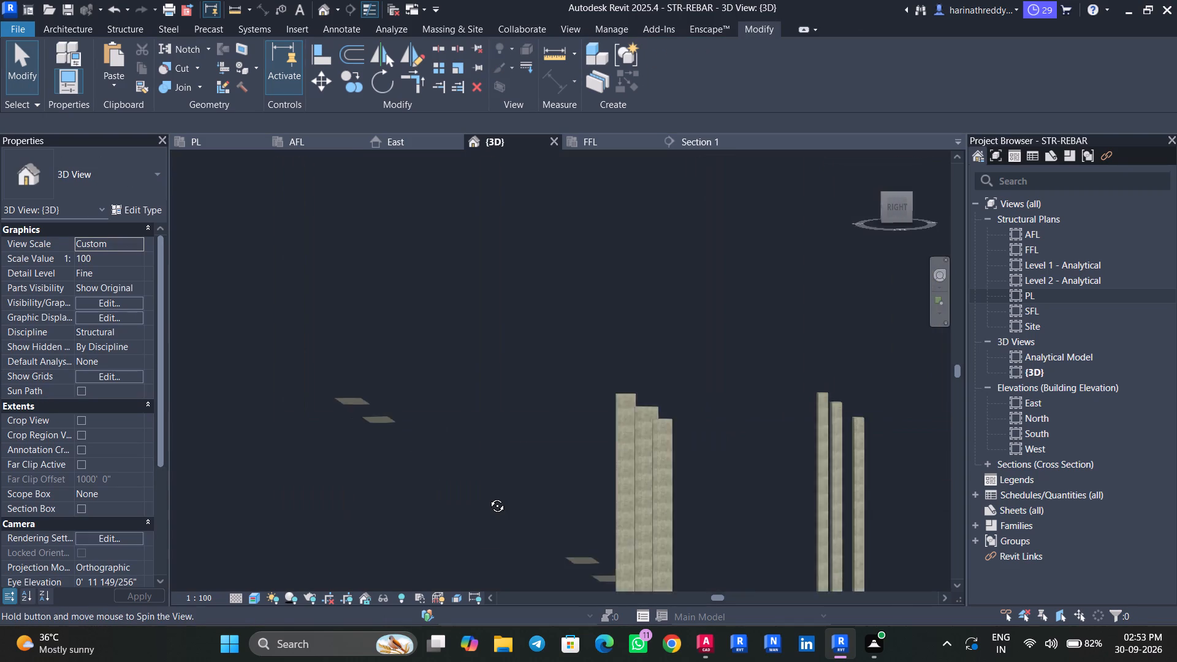
pyautogui.keyDown('shift'); pyautogui.moveTo(488, 496); pyautogui.dragTo(489, 498, button='middle'); pyautogui.keyUp('shift')
pyautogui.moveTo(513, 485); pyautogui.dragTo(327, 332, button='middle')
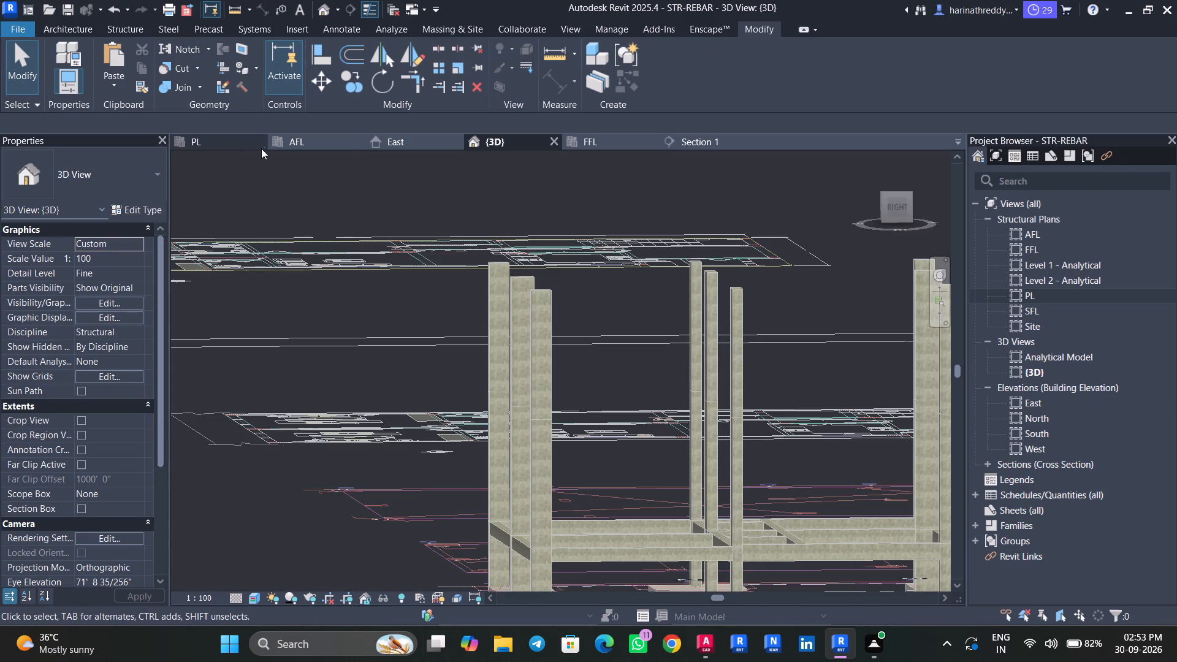
pyautogui.click(278, 146)
pyautogui.scroll(11, 332, 246)
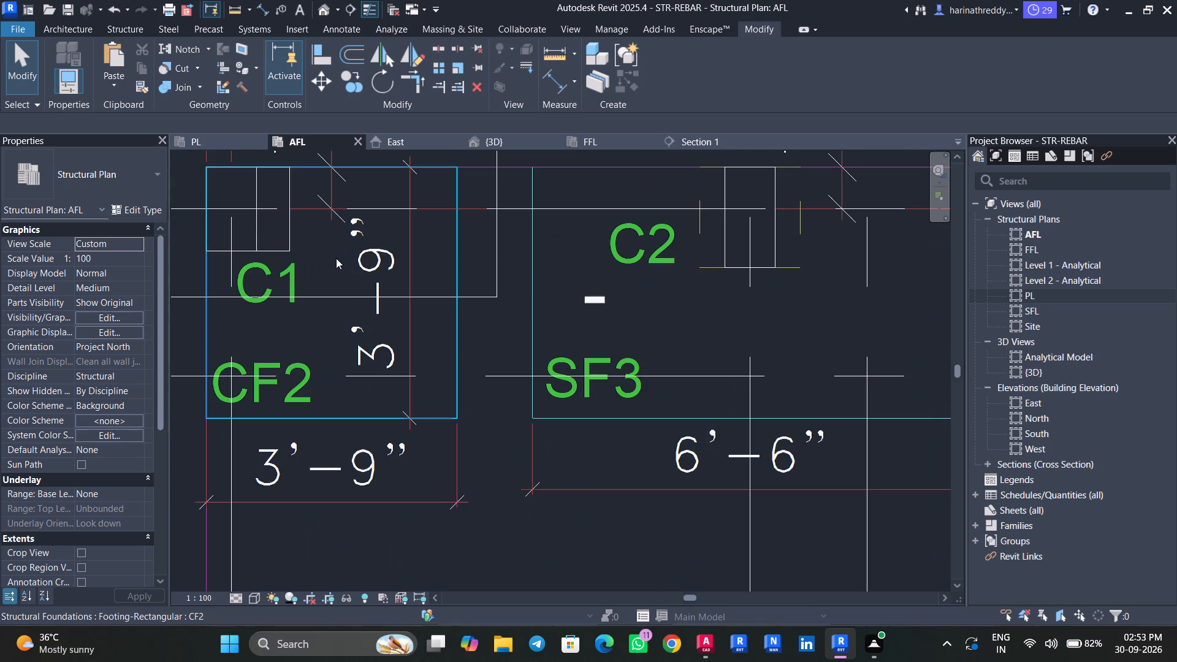
pyautogui.click(374, 342)
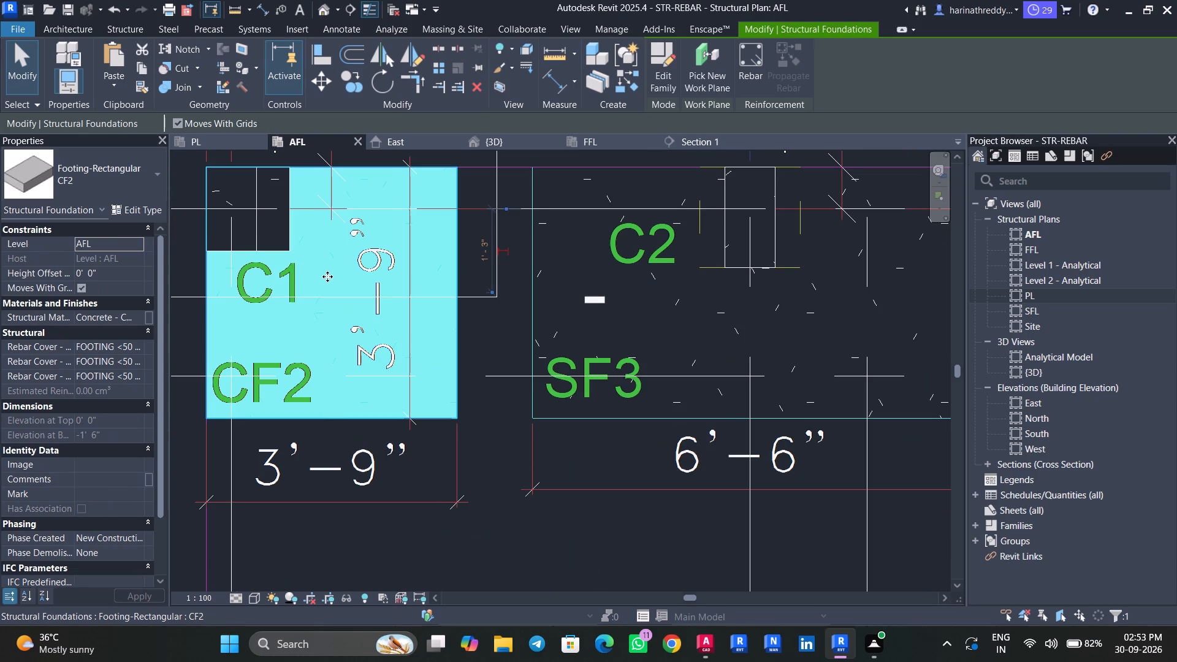
pyautogui.press('Escape')
pyautogui.press('Escape')
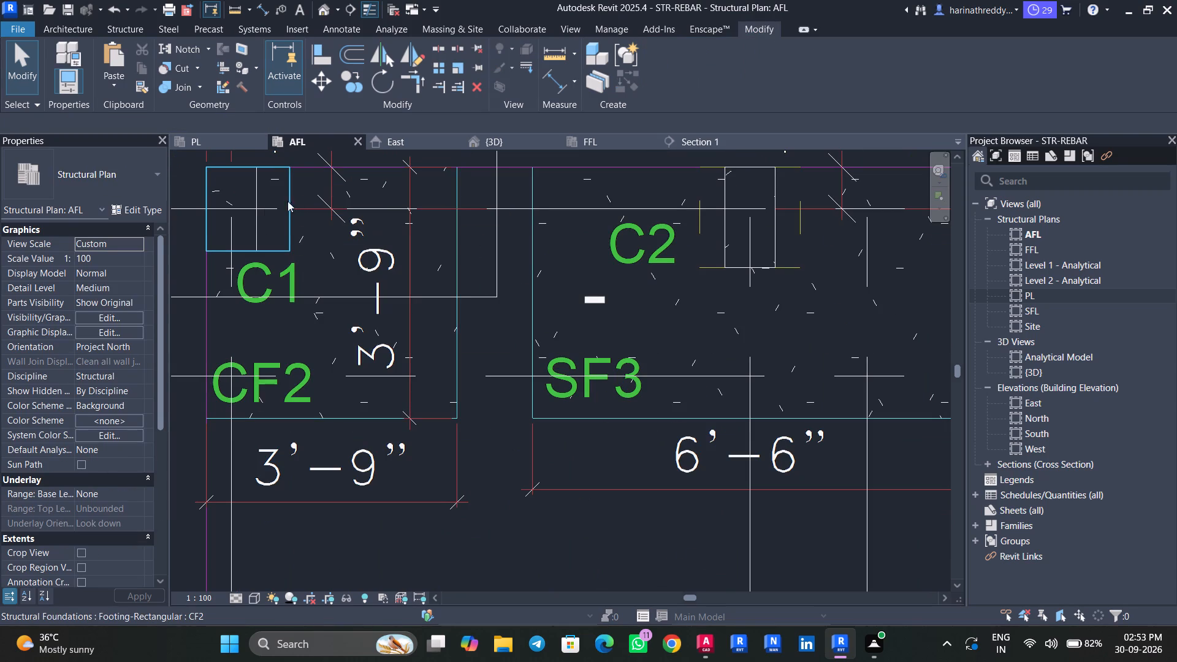
pyautogui.moveTo(303, 227); pyautogui.dragTo(332, 273, button='middle')
pyautogui.scroll(3, 330, 258)
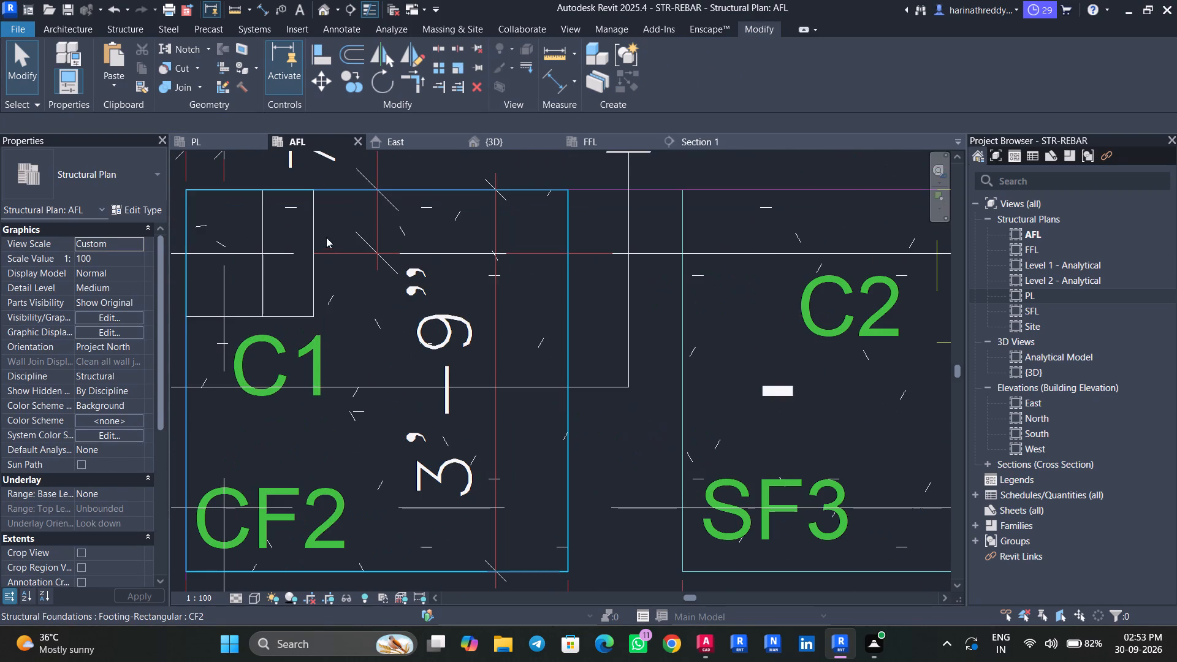
pyautogui.click(350, 231)
pyautogui.press('Escape')
pyautogui.press('Escape')
pyautogui.press('Tab')
pyautogui.press('Tab')
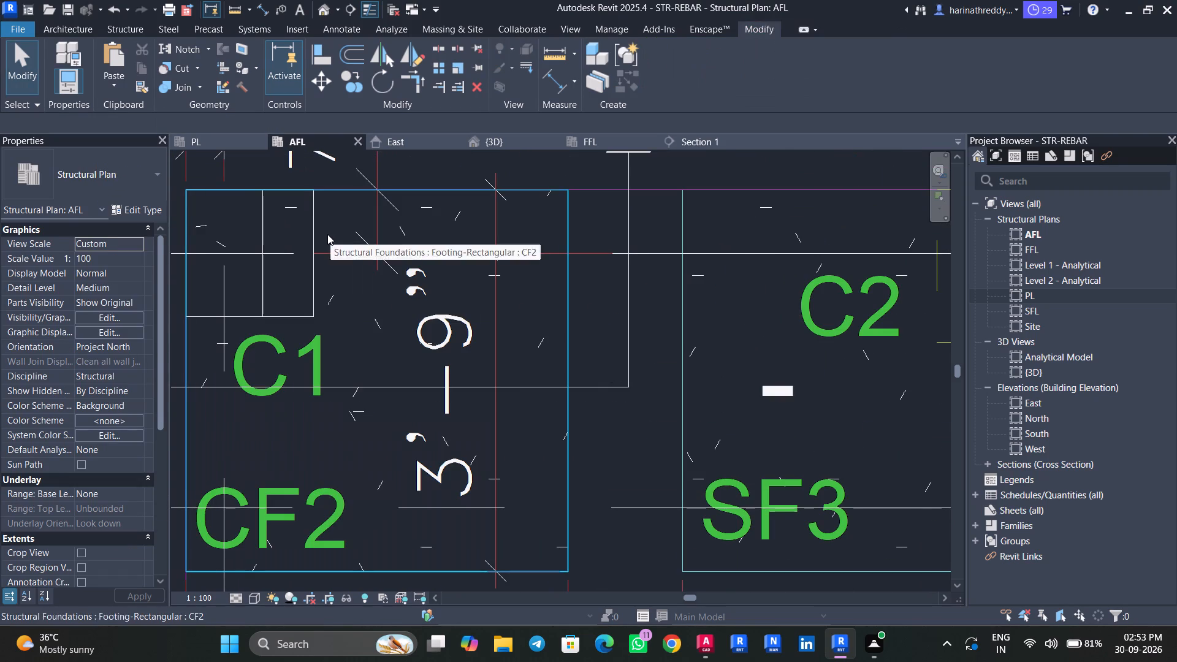
pyautogui.press('Tab')
pyautogui.press('Tab')
pyautogui.press('Tab')
pyautogui.press('Tab')
pyautogui.press('Tab')
pyautogui.press('Tab')
pyautogui.press('Tab')
pyautogui.click(311, 237)
pyautogui.press('Escape')
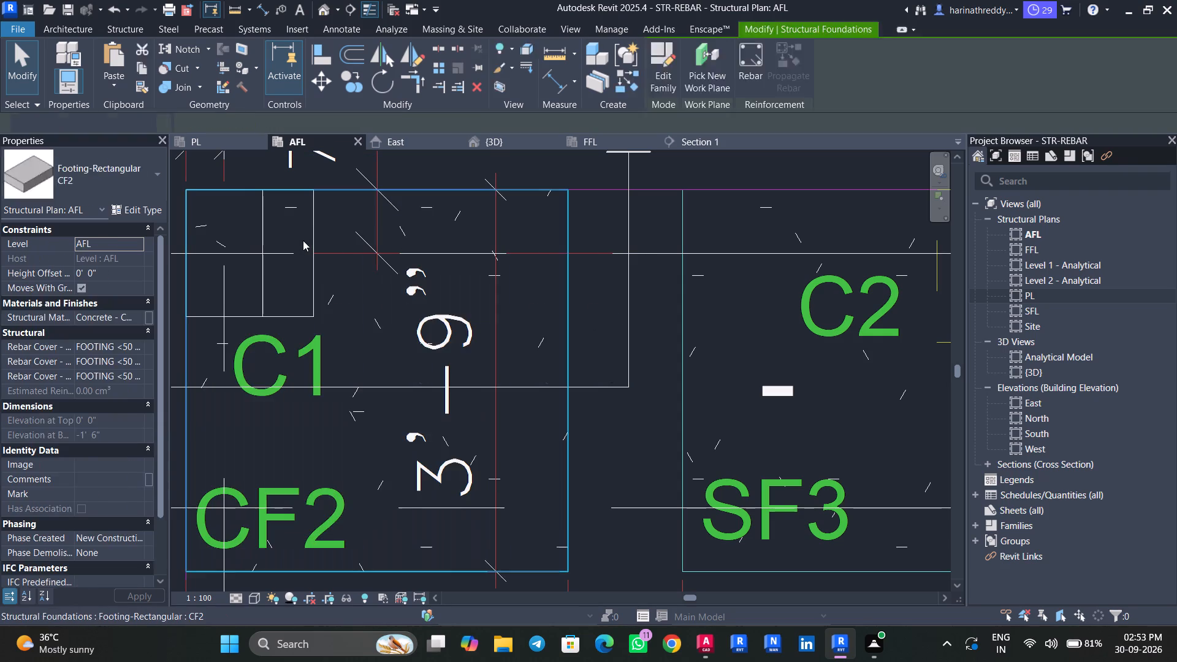
pyautogui.press('Escape')
pyautogui.click(302, 240)
pyautogui.press('Escape')
pyautogui.press('Tab')
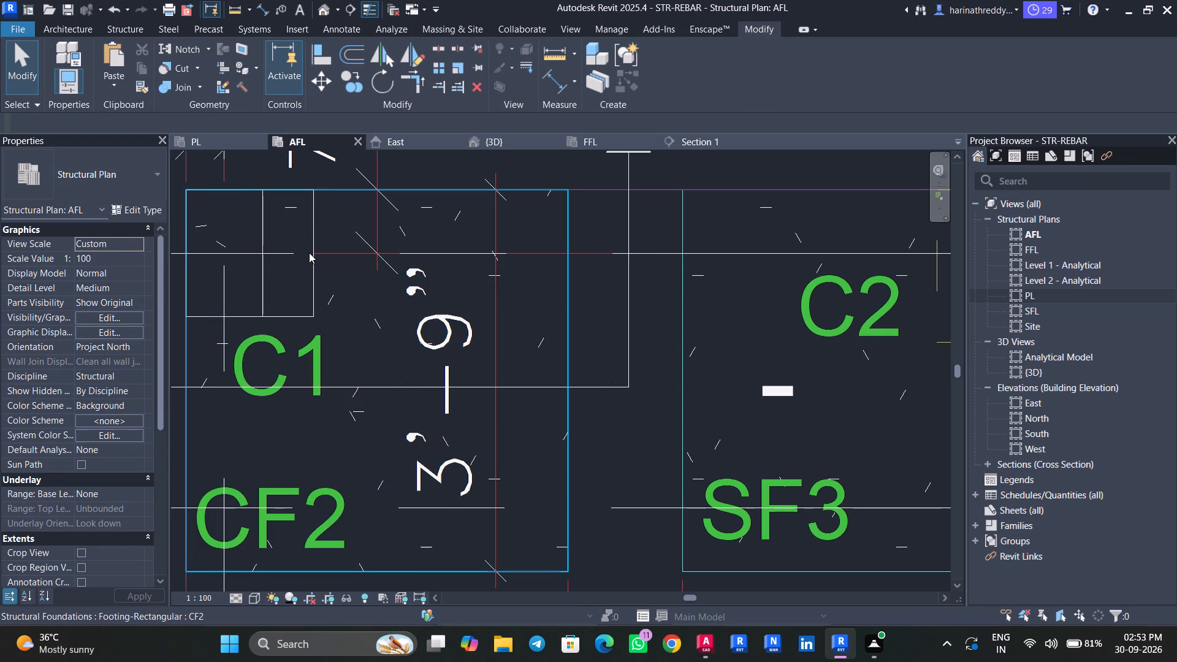
pyautogui.click(309, 253)
pyautogui.press('Escape')
pyautogui.press('Escape')
# Place a vertical Concrete-Rectangular-Column of type SF3 at column C2 on grid B, over footing SF3, in the AFL plan.
pyautogui.moveTo(644, 372); pyautogui.dragTo(397, 368, button='middle')
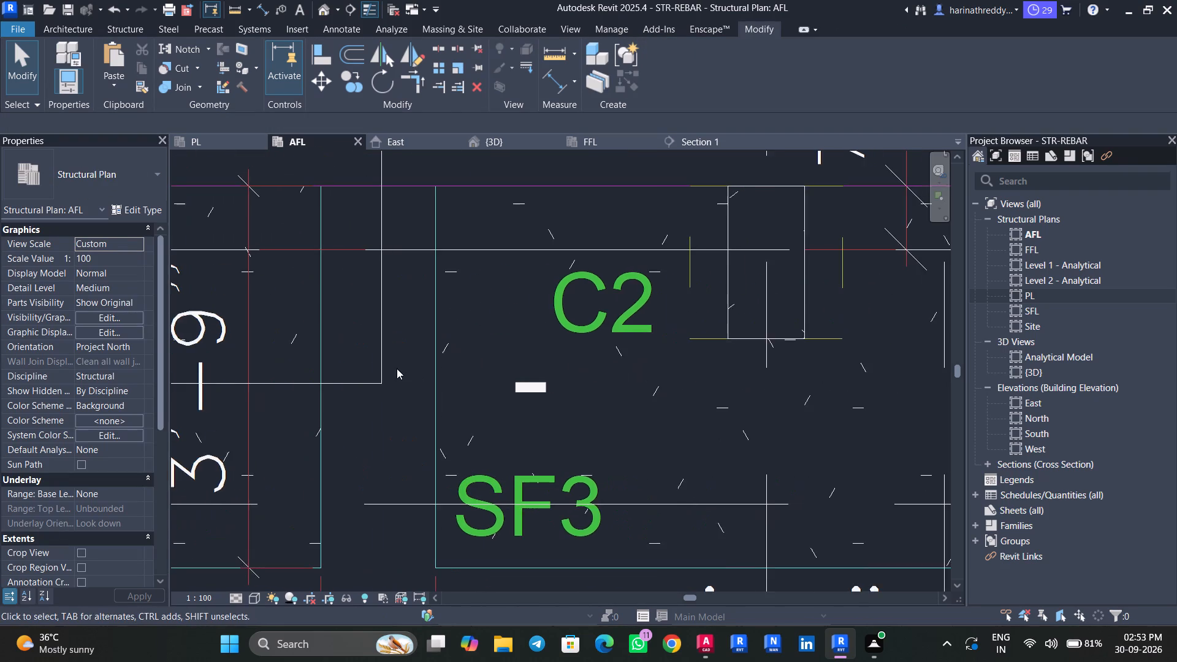
pyautogui.scroll(-1, 397, 368)
pyautogui.moveTo(725, 332); pyautogui.dragTo(644, 359, button='middle')
pyautogui.scroll(-2, 664, 371)
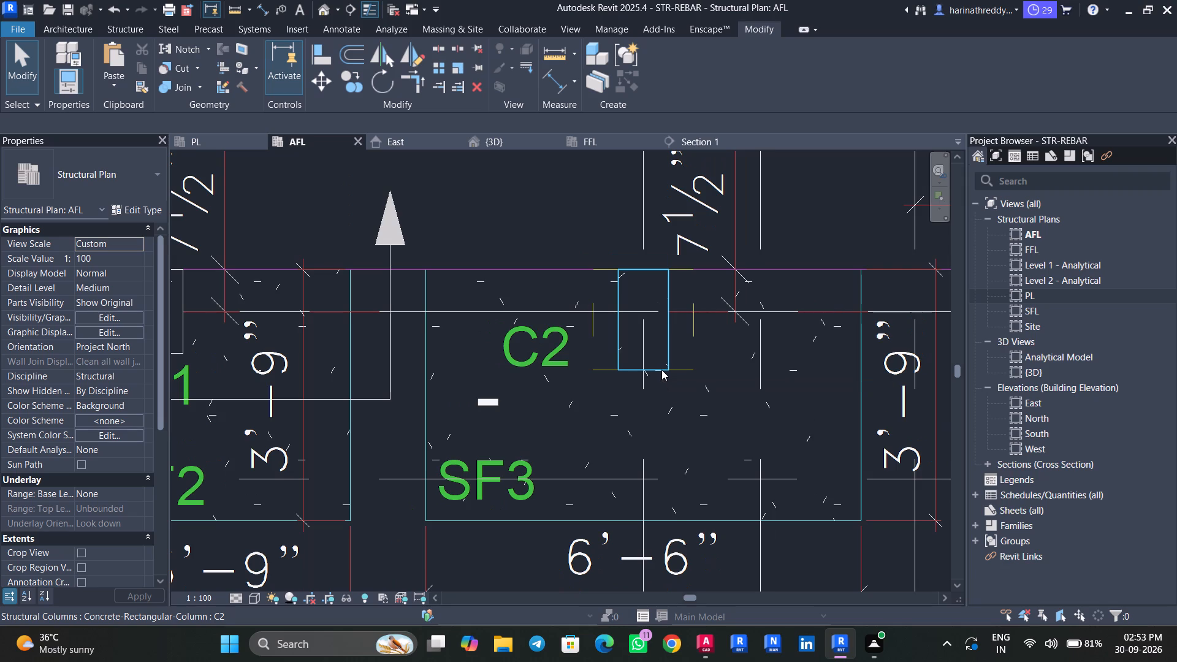
pyautogui.press('c')
pyautogui.press('l')
pyautogui.scroll(1, 624, 362)
pyautogui.scroll(-1, 624, 362)
pyautogui.scroll(3, 625, 362)
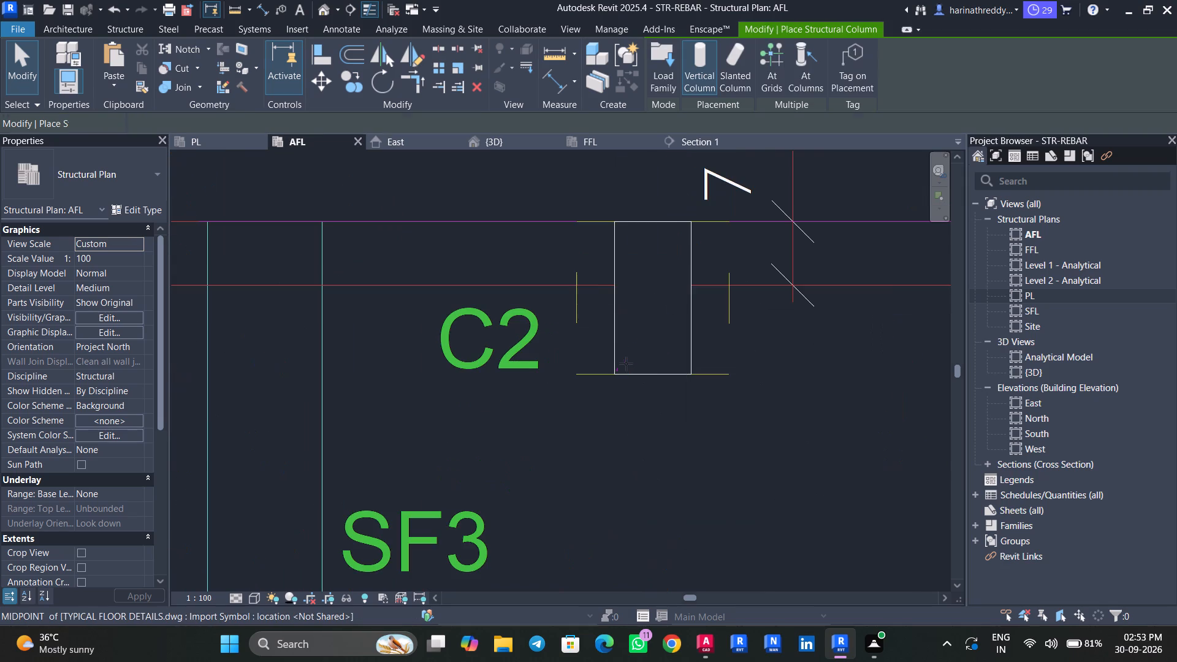
pyautogui.click(147, 176)
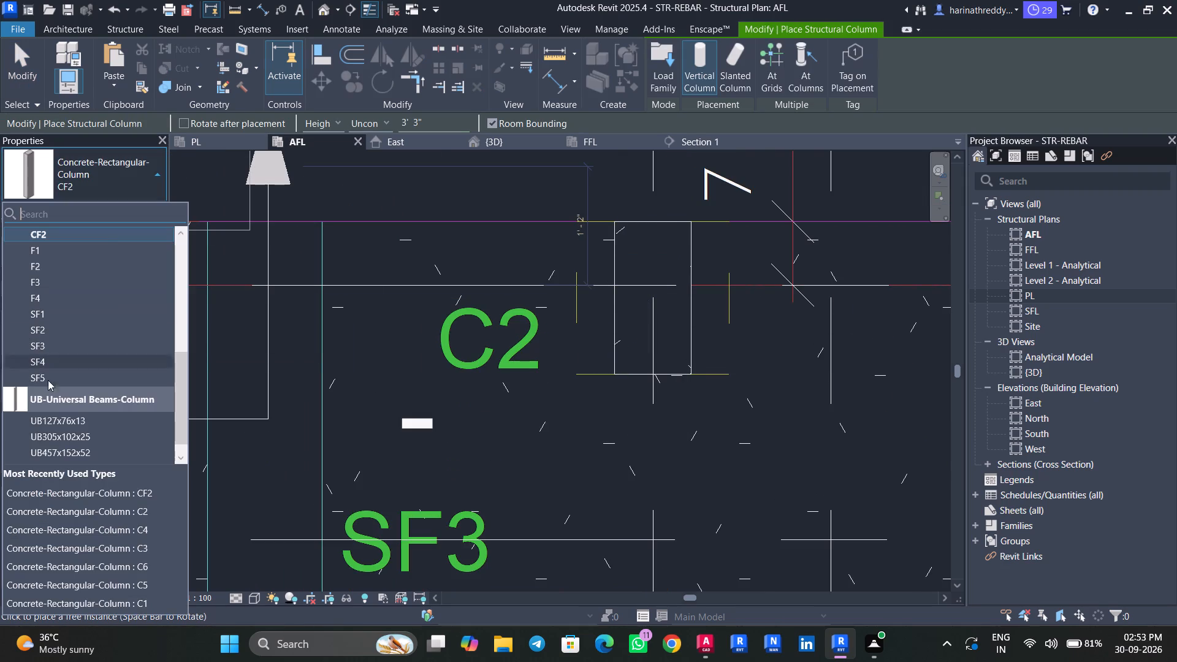
pyautogui.click(53, 345)
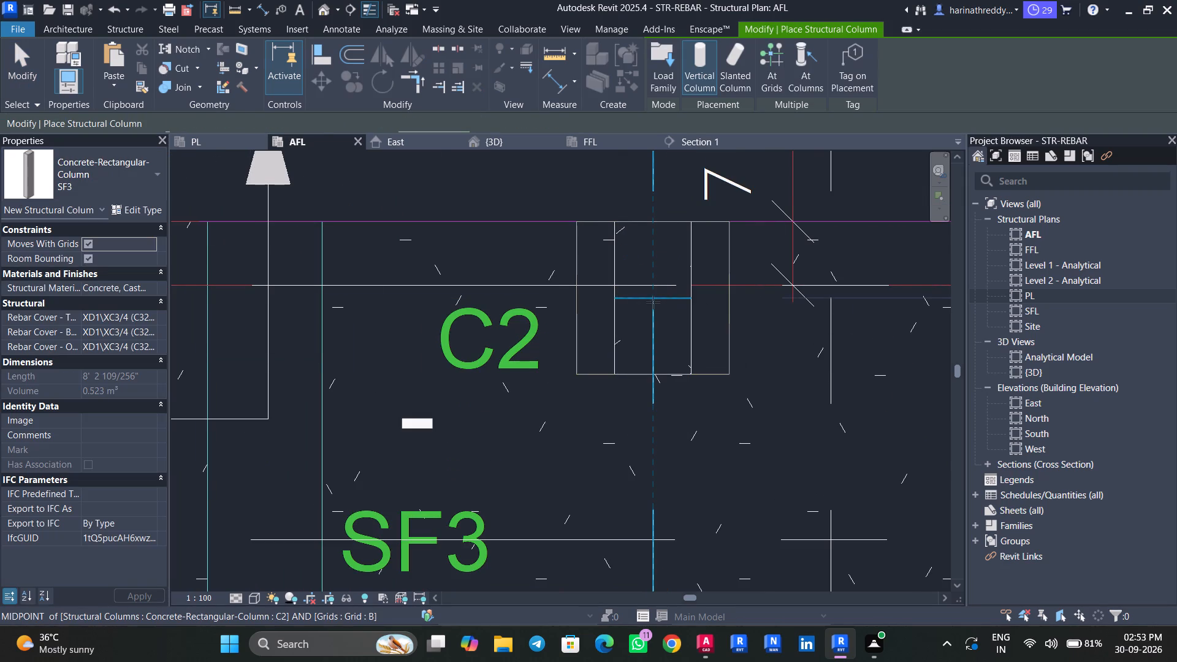
pyautogui.scroll(2, 651, 303)
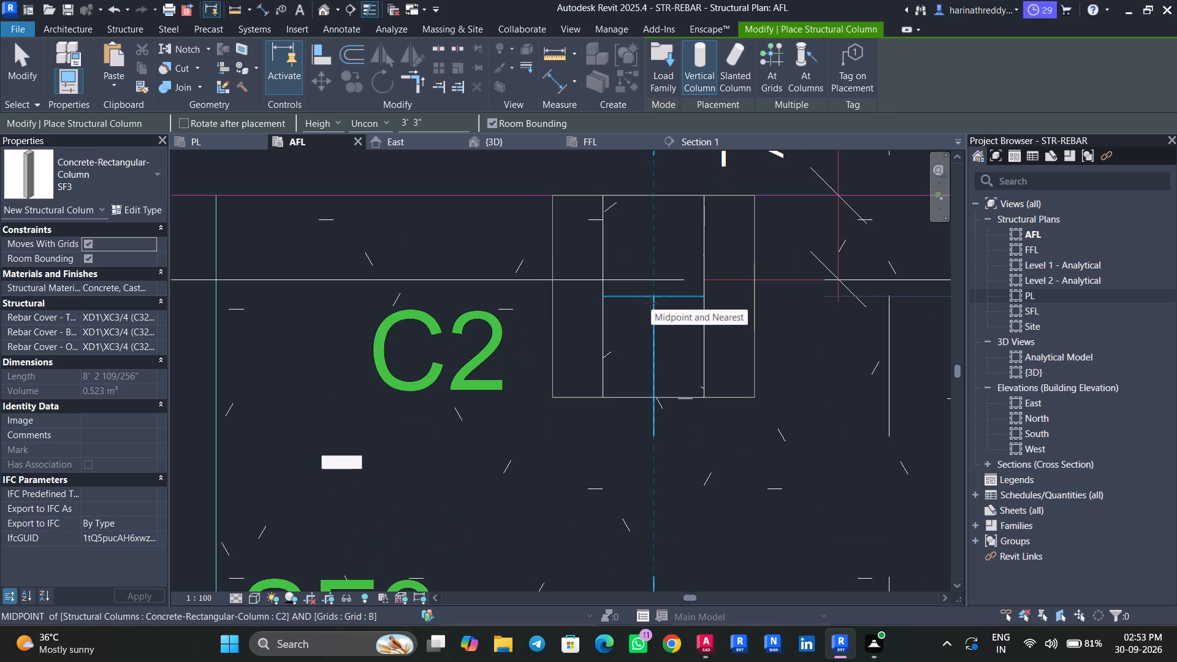
pyautogui.click(651, 303)
# Place a vertical SF4 rectangular column near grid F, at the lower-edge midpoint of column C2 over footing SF4.
pyautogui.scroll(-4, 783, 420)
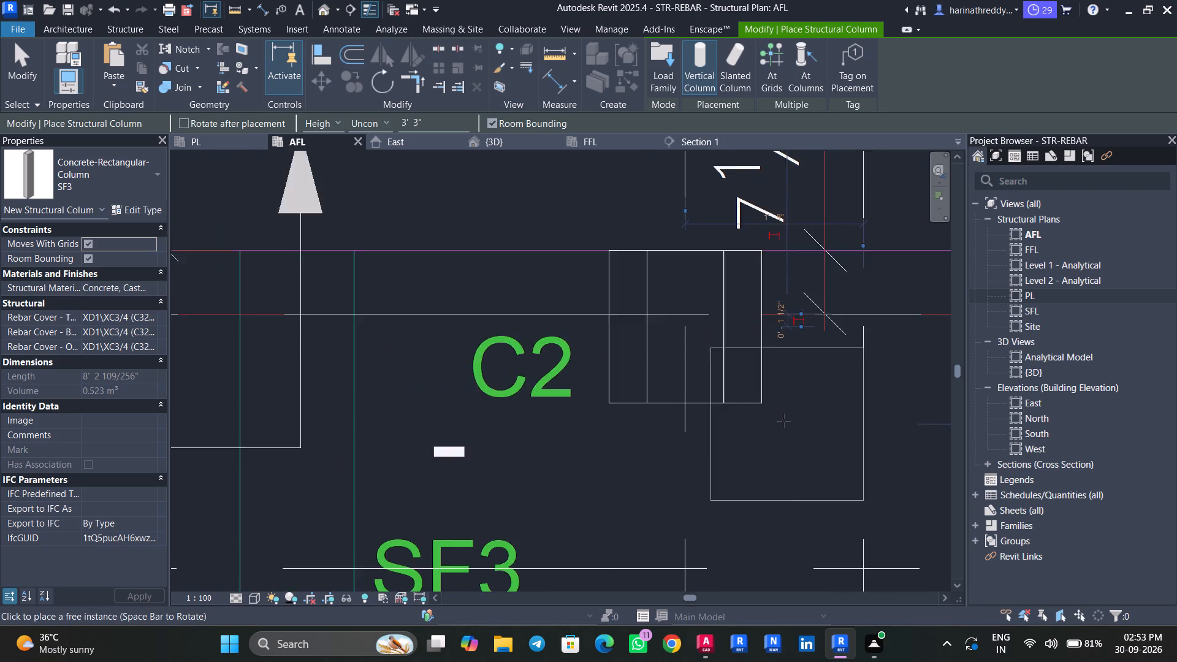
pyautogui.scroll(-5, 783, 420)
pyautogui.moveTo(782, 420); pyautogui.dragTo(398, 359, button='middle')
pyautogui.moveTo(779, 347); pyautogui.dragTo(612, 370, button='middle')
pyautogui.click(71, 177)
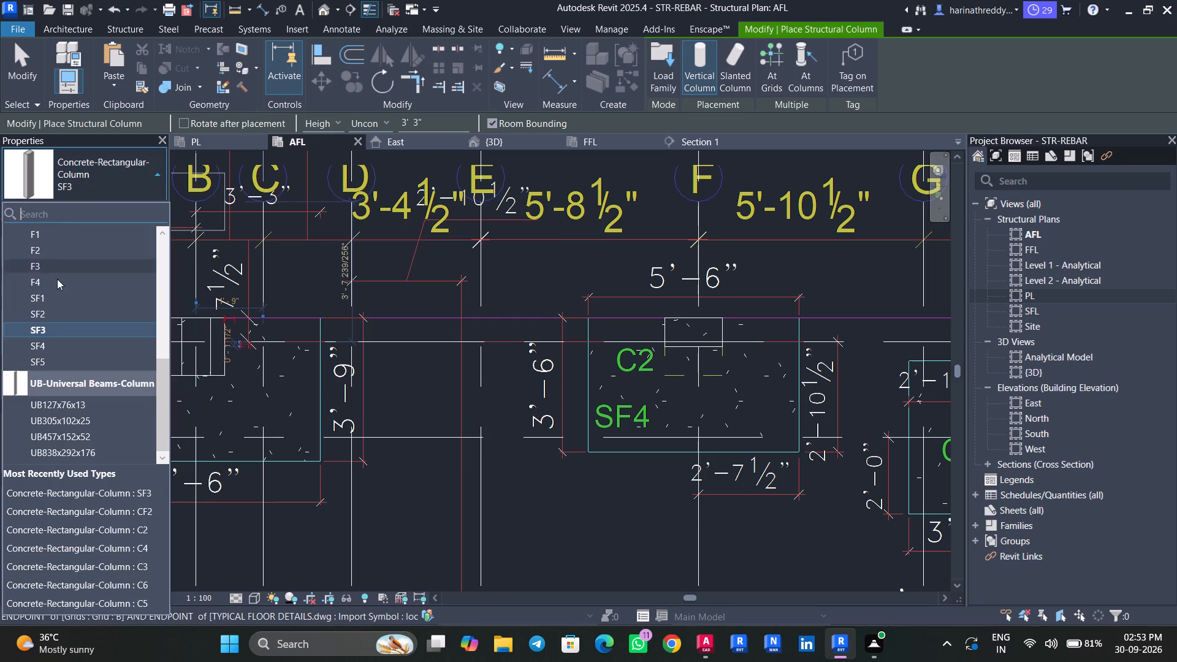
pyautogui.click(56, 346)
pyautogui.scroll(1, 696, 347)
pyautogui.scroll(-1, 696, 347)
pyautogui.scroll(4, 696, 347)
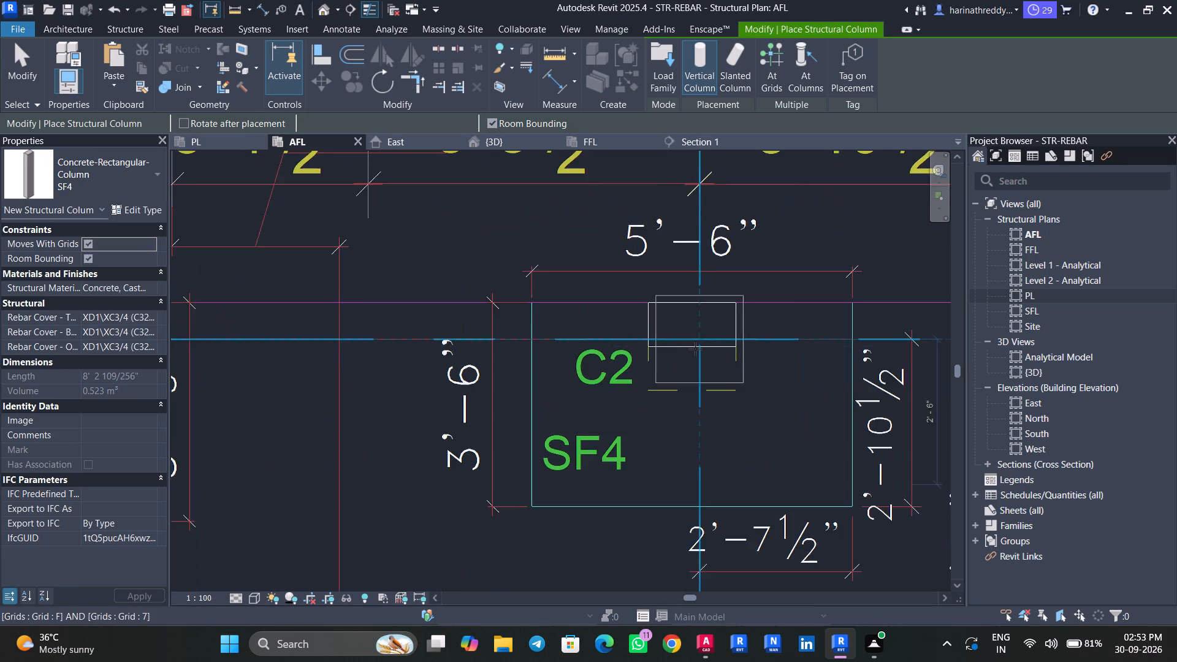
pyautogui.scroll(2, 695, 349)
pyautogui.click(689, 347)
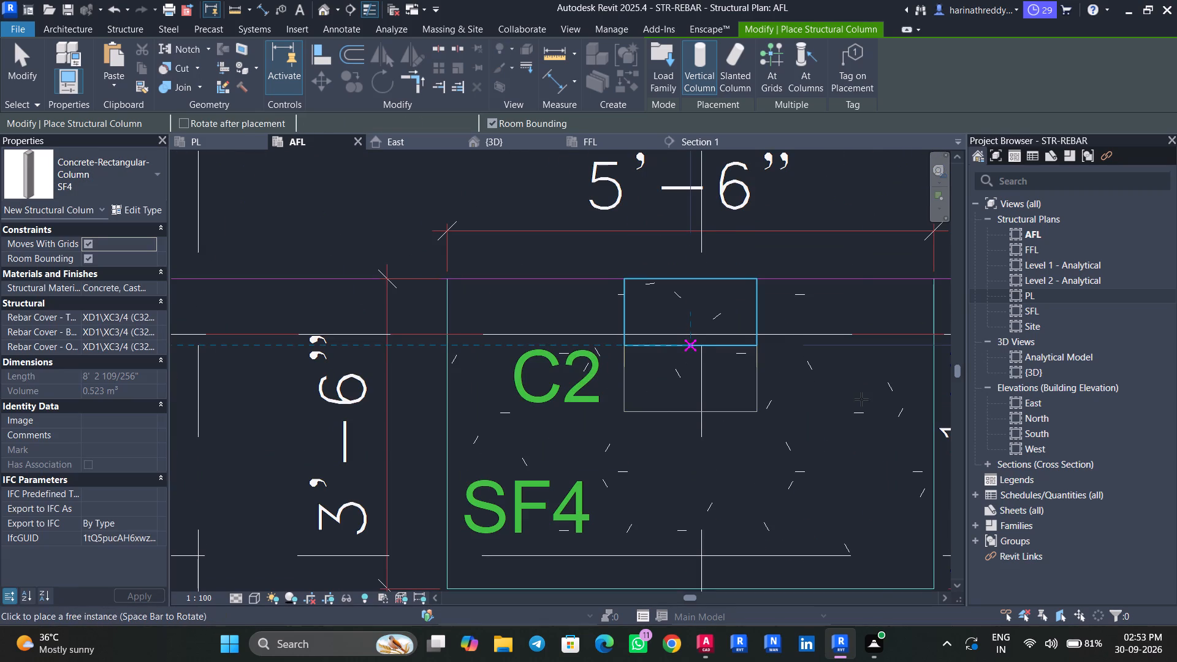
# Place a vertical Concrete-Rectangular-Column of type SF5 at column C1 on grid 6, over footing SF5, in the AFL plan.
pyautogui.moveTo(861, 399); pyautogui.dragTo(411, 314, button='middle')
pyautogui.moveTo(674, 338); pyautogui.dragTo(482, 287, button='middle')
pyautogui.scroll(1, 482, 287)
pyautogui.scroll(-1, 482, 287)
pyautogui.scroll(1, 482, 287)
pyautogui.scroll(-1, 482, 287)
pyautogui.click(74, 180)
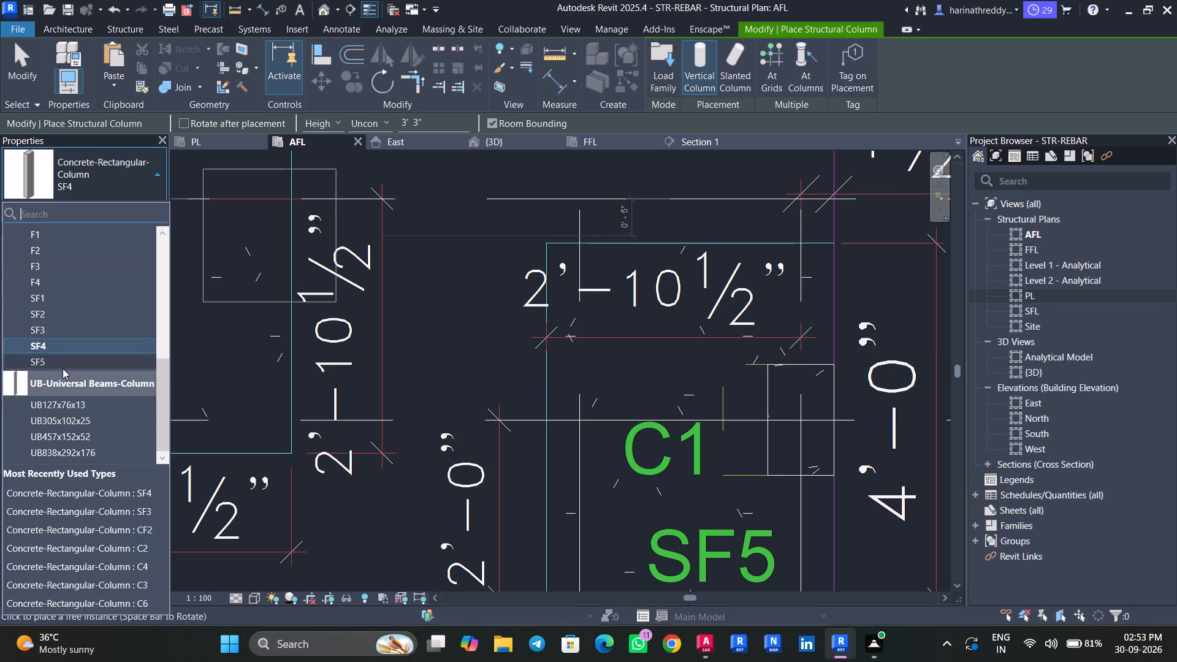
pyautogui.click(59, 362)
pyautogui.scroll(2, 766, 421)
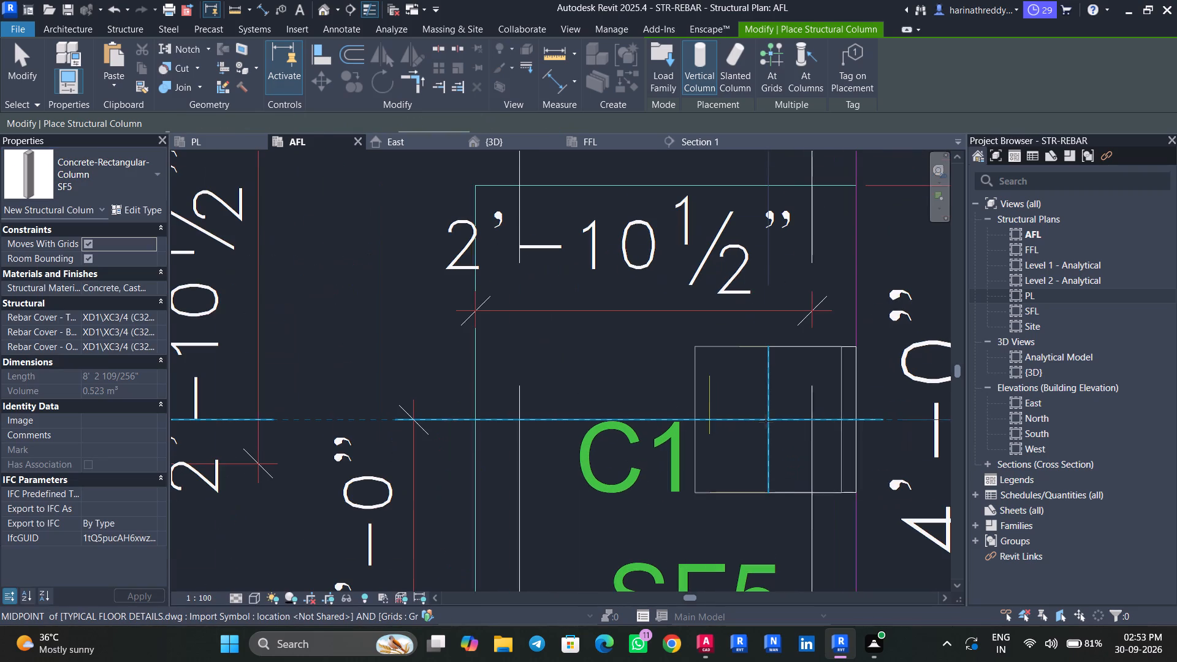
pyautogui.scroll(4, 786, 420)
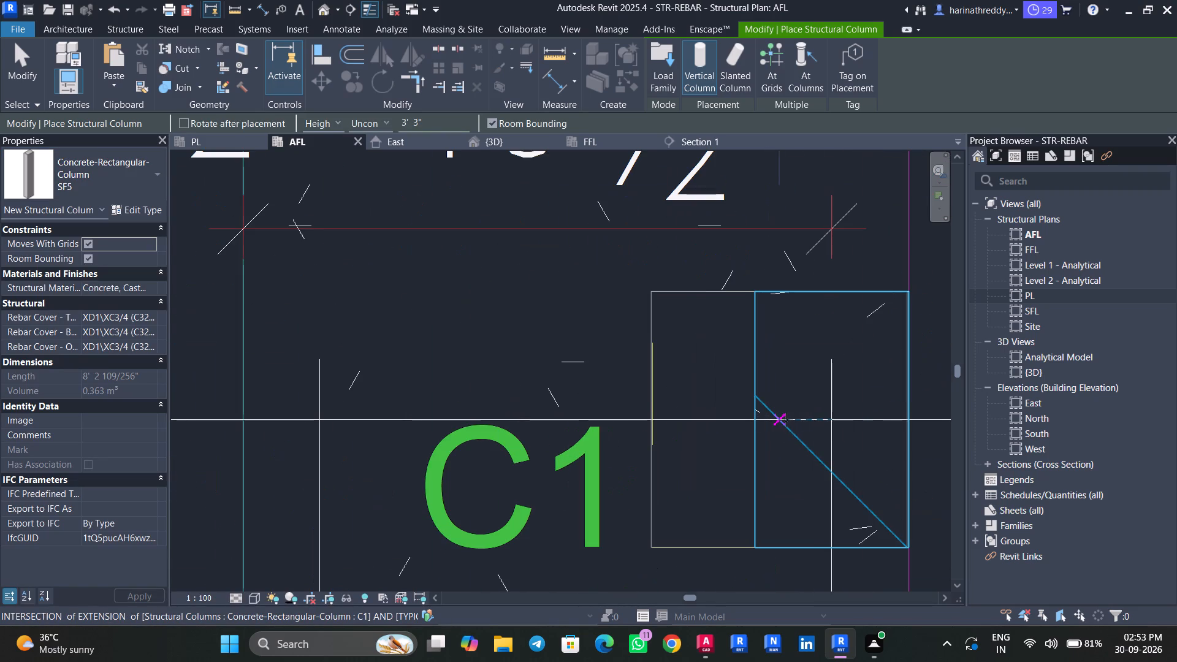
pyautogui.scroll(2, 786, 420)
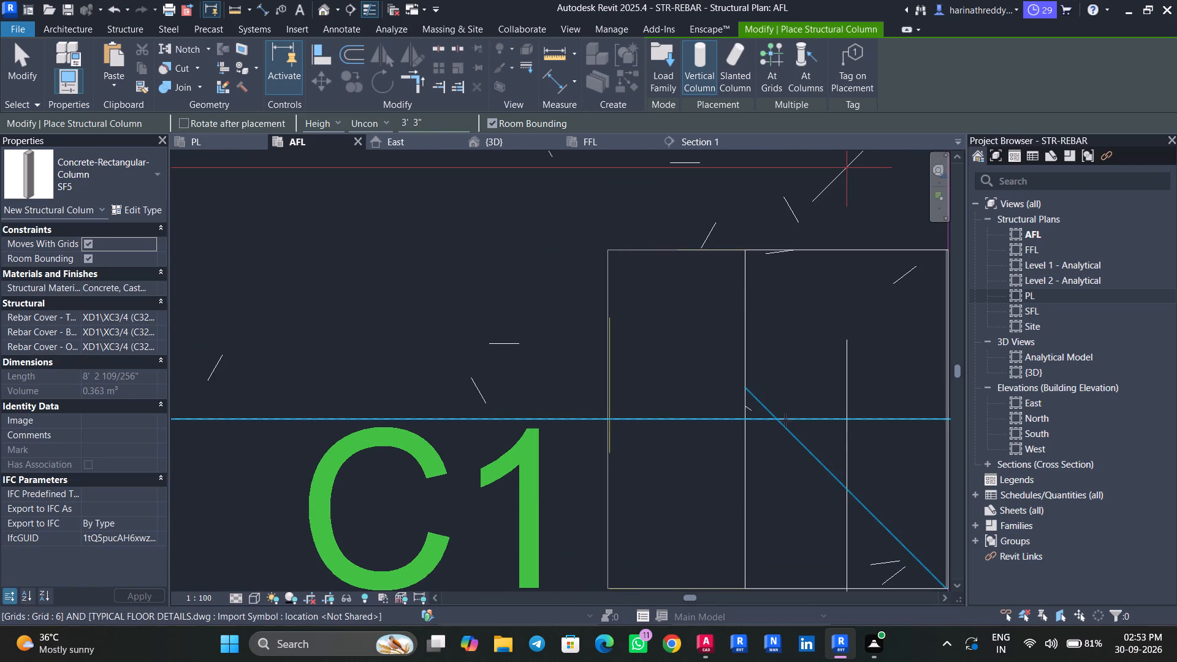
pyautogui.click(785, 420)
pyautogui.press('Escape')
pyautogui.press('Escape')
pyautogui.press('Escape')
pyautogui.press('Escape')
pyautogui.scroll(6, 612, 398)
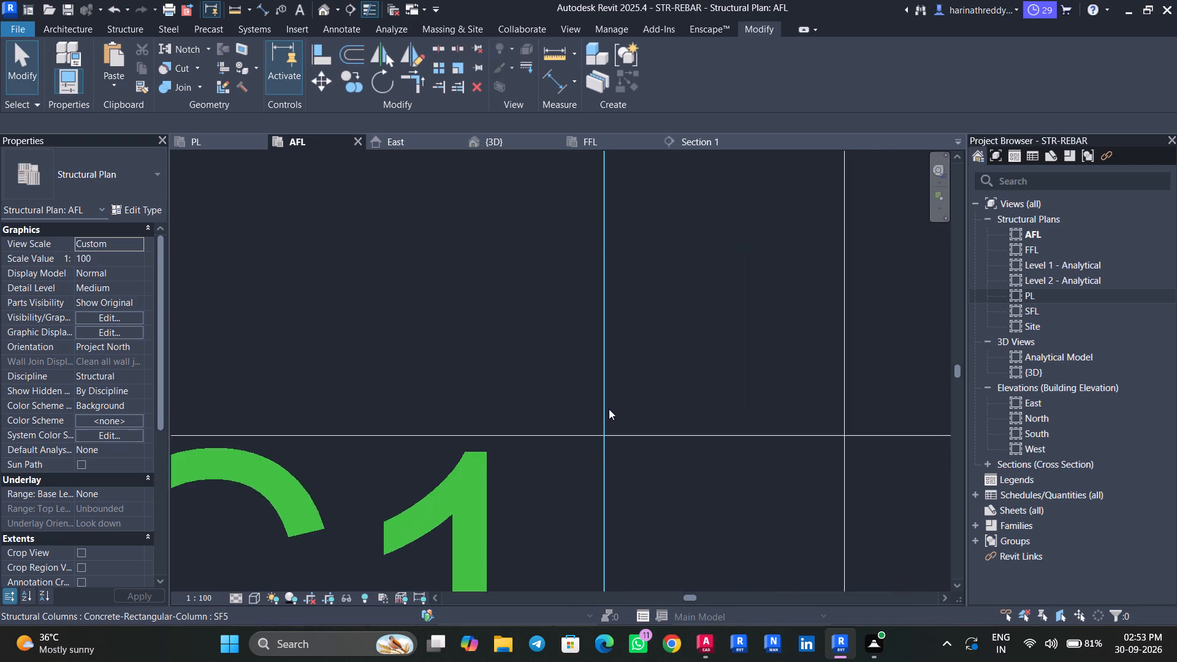
pyautogui.scroll(8, 609, 409)
pyautogui.scroll(-20, 567, 425)
pyautogui.scroll(-5, 567, 425)
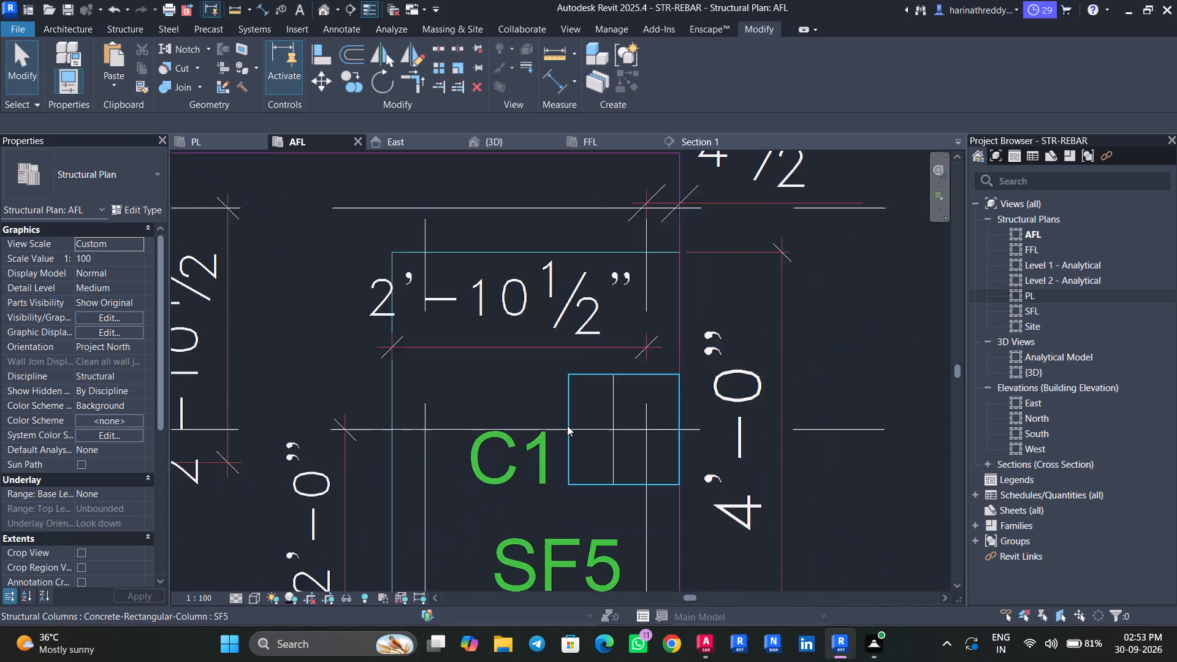
pyautogui.scroll(-8, 567, 425)
# Place a vertical rectangular column of type F4 centred on column C3 near grid 5, over footing F4.
pyautogui.moveTo(737, 475); pyautogui.dragTo(847, 316, button='middle')
pyautogui.scroll(6, 642, 443)
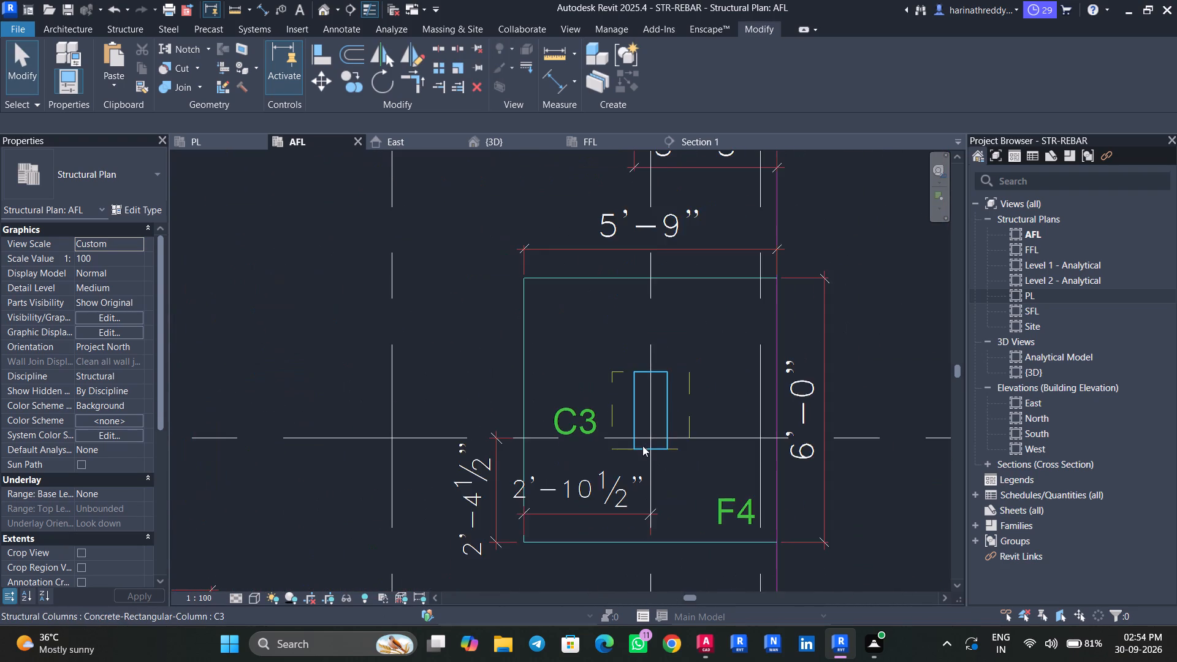
pyautogui.scroll(1, 642, 457)
pyautogui.moveTo(642, 457); pyautogui.dragTo(649, 433, button='middle')
pyautogui.press('v')
pyautogui.press('l')
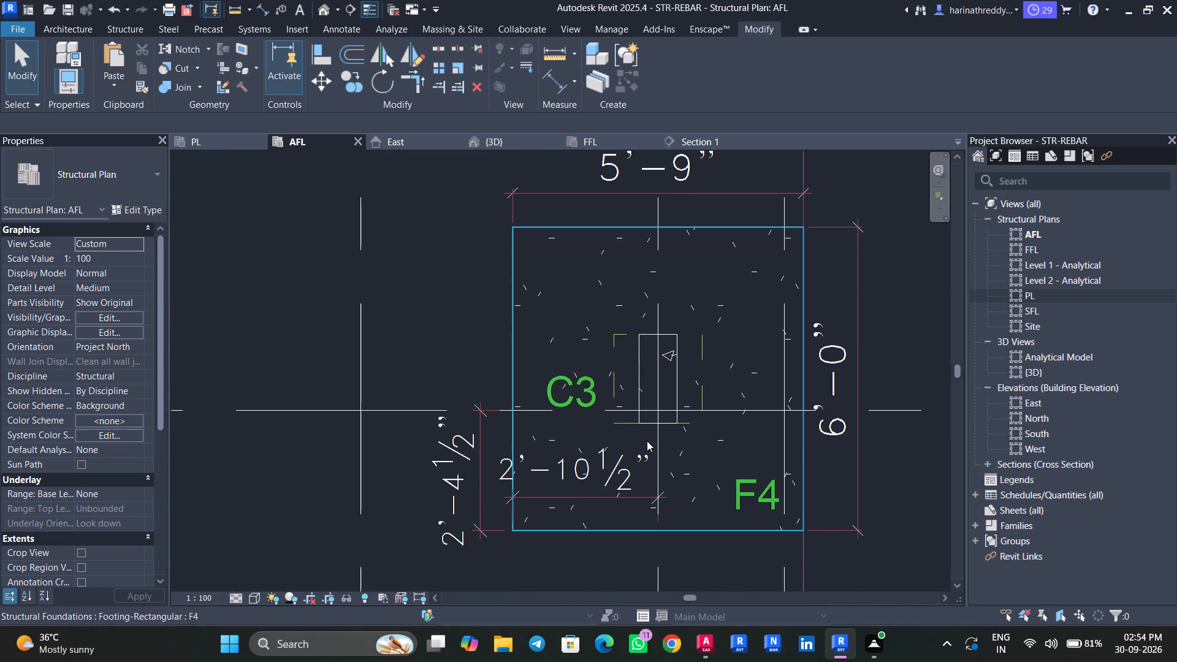
pyautogui.press('Escape')
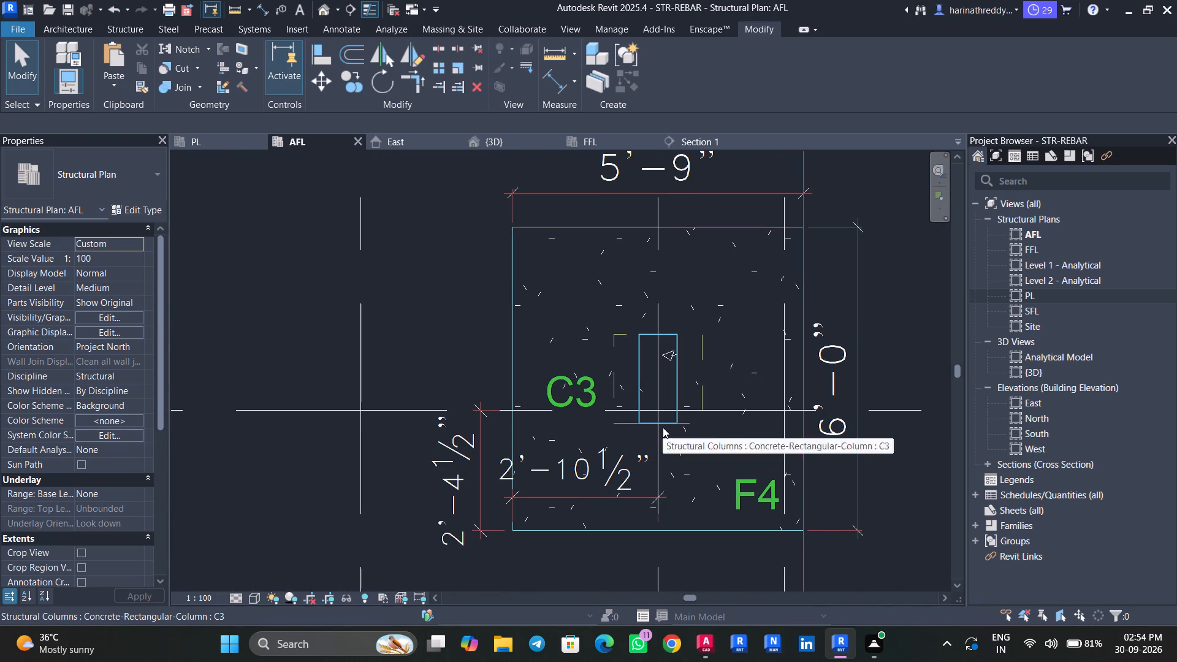
pyautogui.press('c')
pyautogui.press('l')
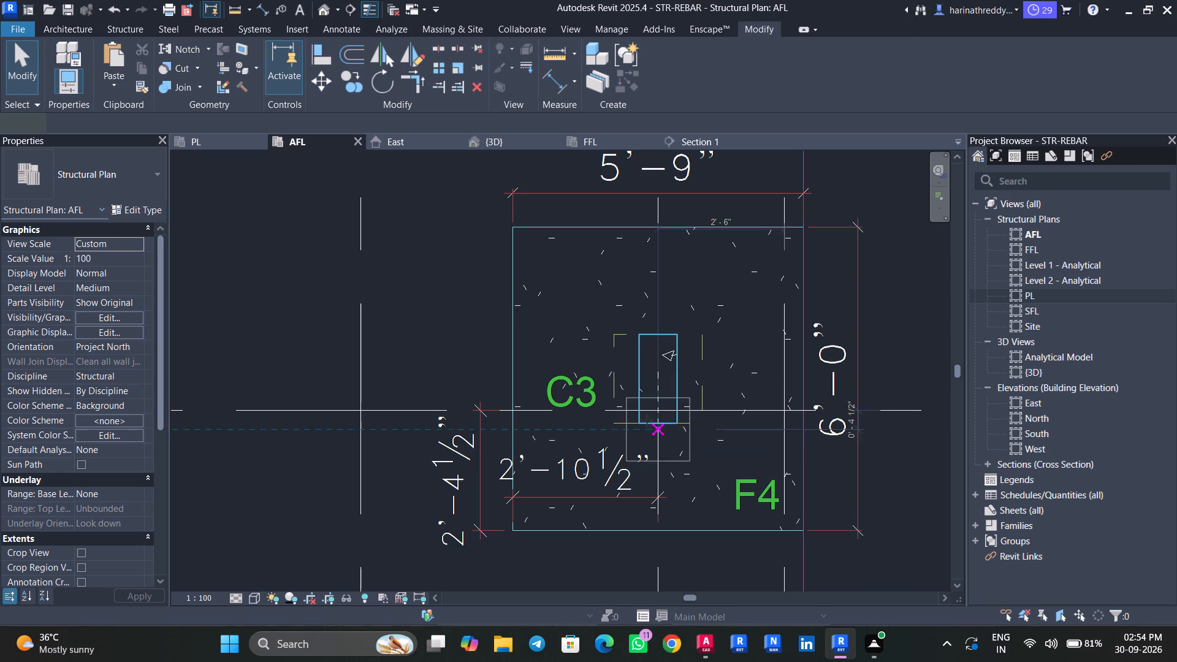
pyautogui.click(95, 173)
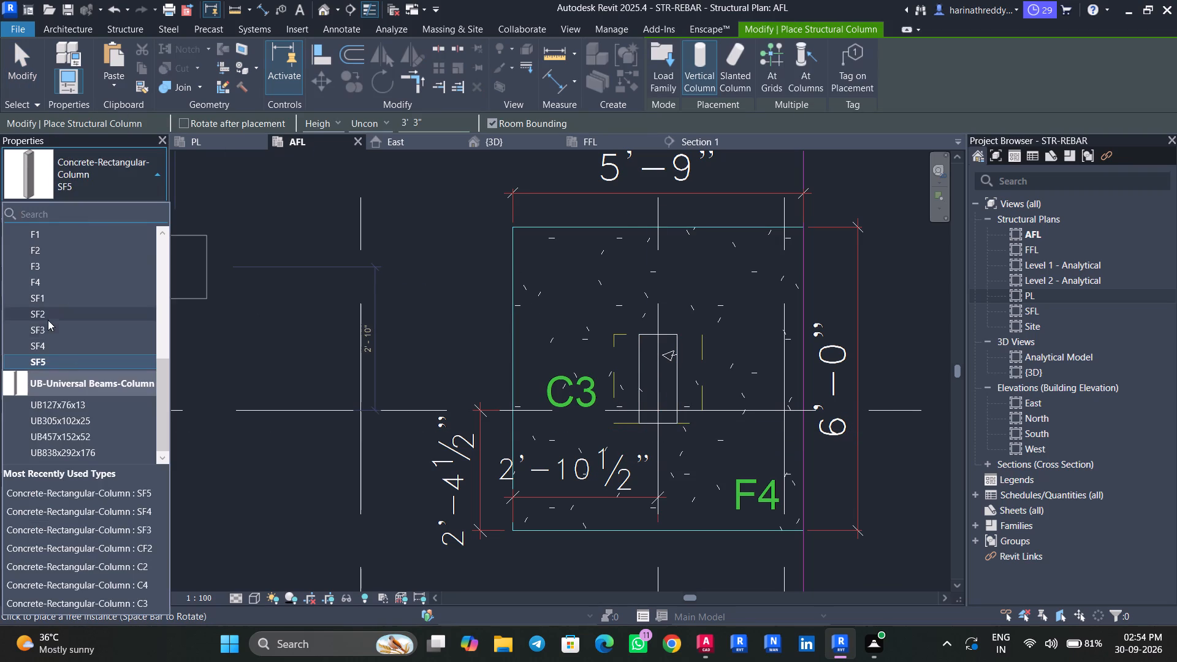
pyautogui.click(57, 279)
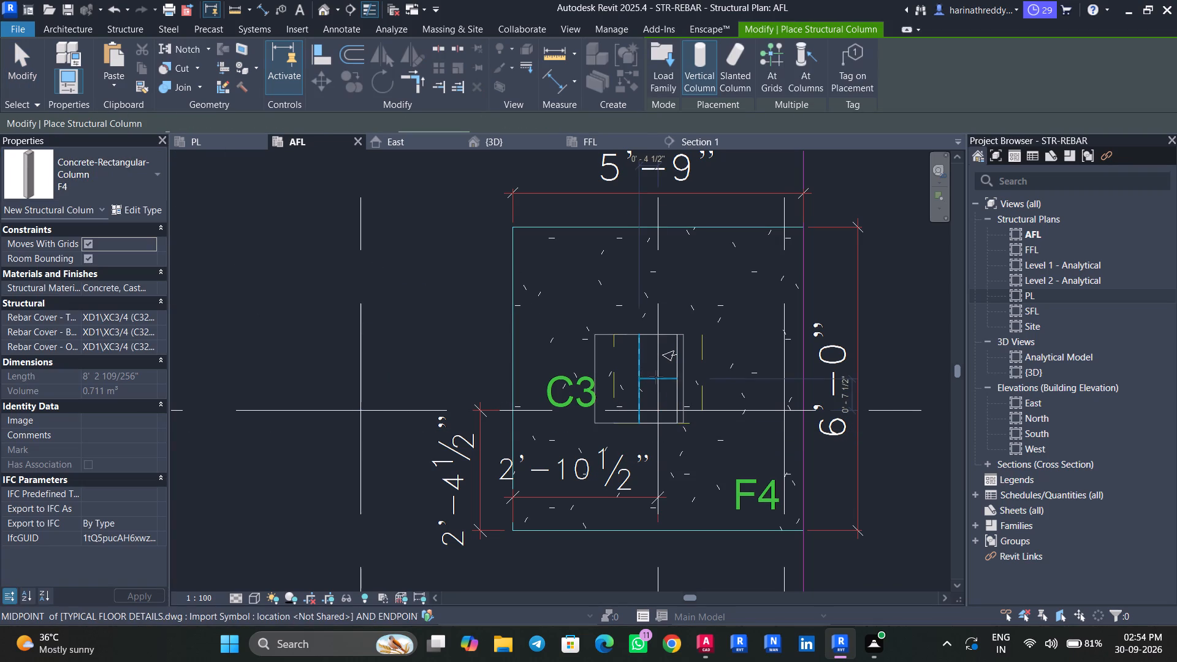
pyautogui.scroll(5, 656, 377)
pyautogui.click(657, 378)
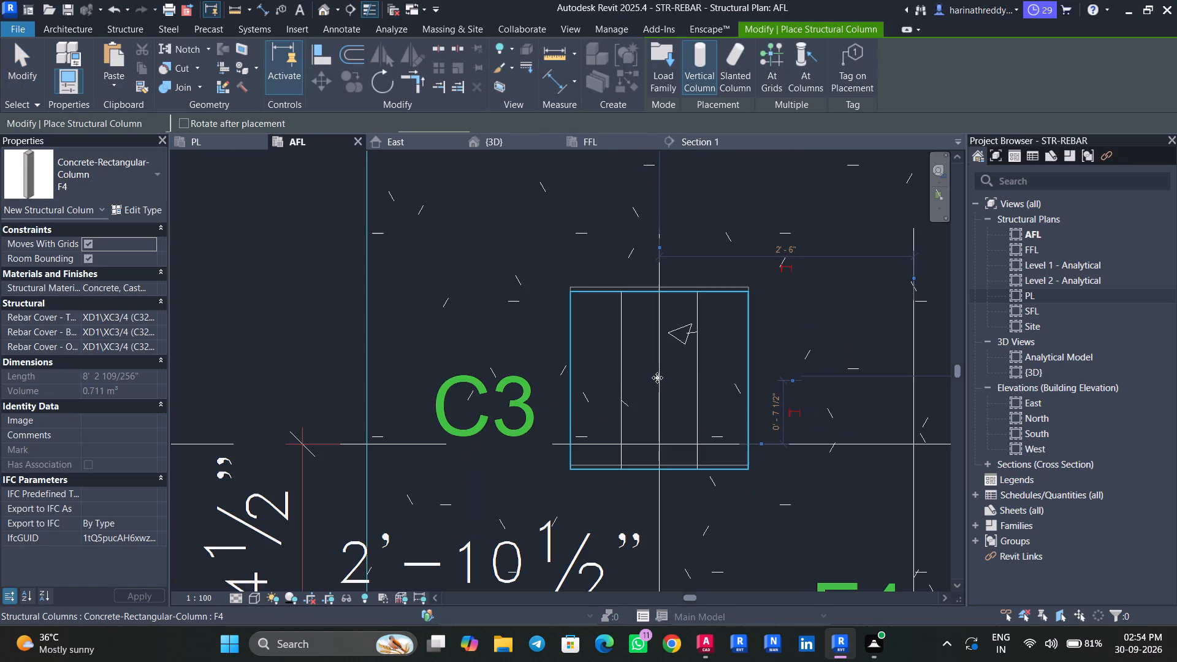
pyautogui.press('Escape')
pyautogui.press('Escape')
pyautogui.press('Escape')
pyautogui.press('Escape')
# Place a vertical rectangular column of type F3 centred on column C4 at grids B and 5, over footing F3.
pyautogui.scroll(-3, 456, 389)
pyautogui.moveTo(451, 392); pyautogui.dragTo(574, 383, button='middle')
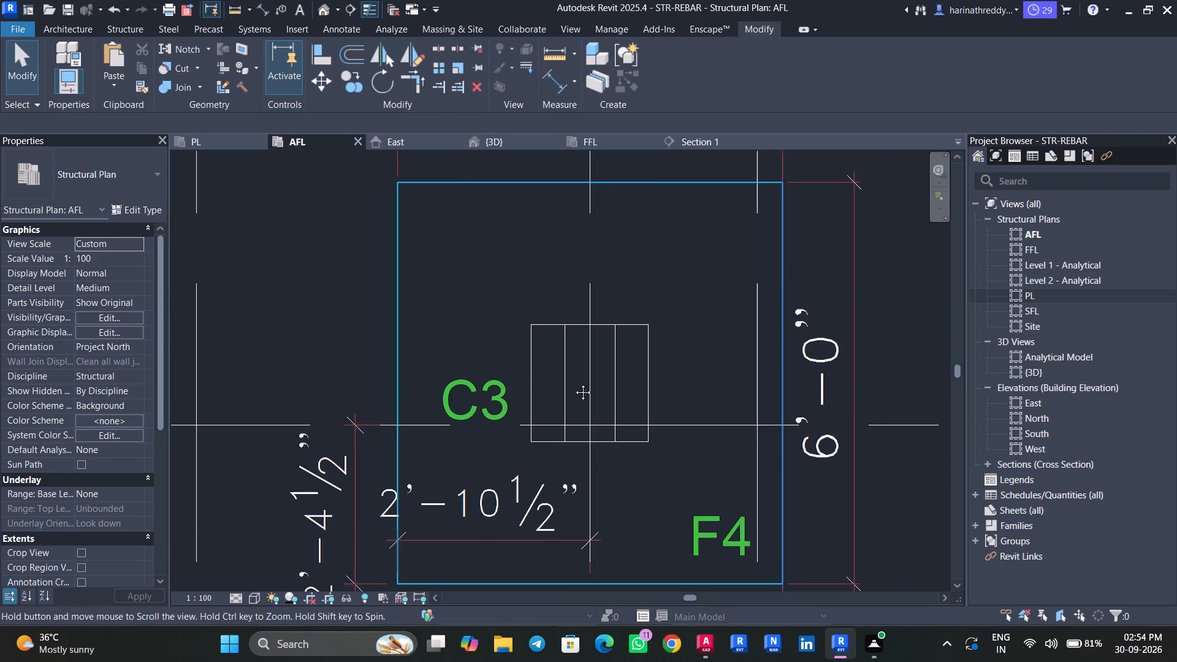
pyautogui.moveTo(574, 383); pyautogui.dragTo(724, 380, button='middle')
pyautogui.moveTo(481, 390); pyautogui.dragTo(739, 390, button='middle')
pyautogui.scroll(-1, 706, 392)
pyautogui.scroll(1, 706, 392)
pyautogui.moveTo(555, 401); pyautogui.dragTo(795, 401, button='middle')
pyautogui.scroll(-2, 770, 405)
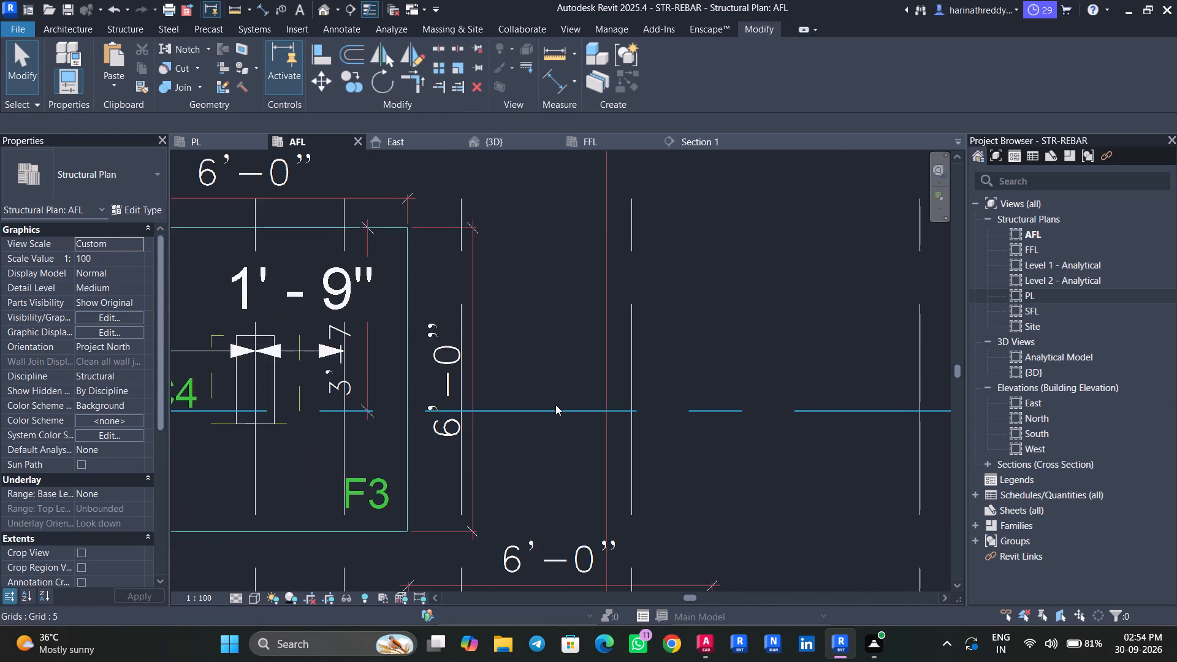
pyautogui.moveTo(559, 405); pyautogui.dragTo(742, 405, button='middle')
pyautogui.scroll(2, 492, 405)
pyautogui.press('c')
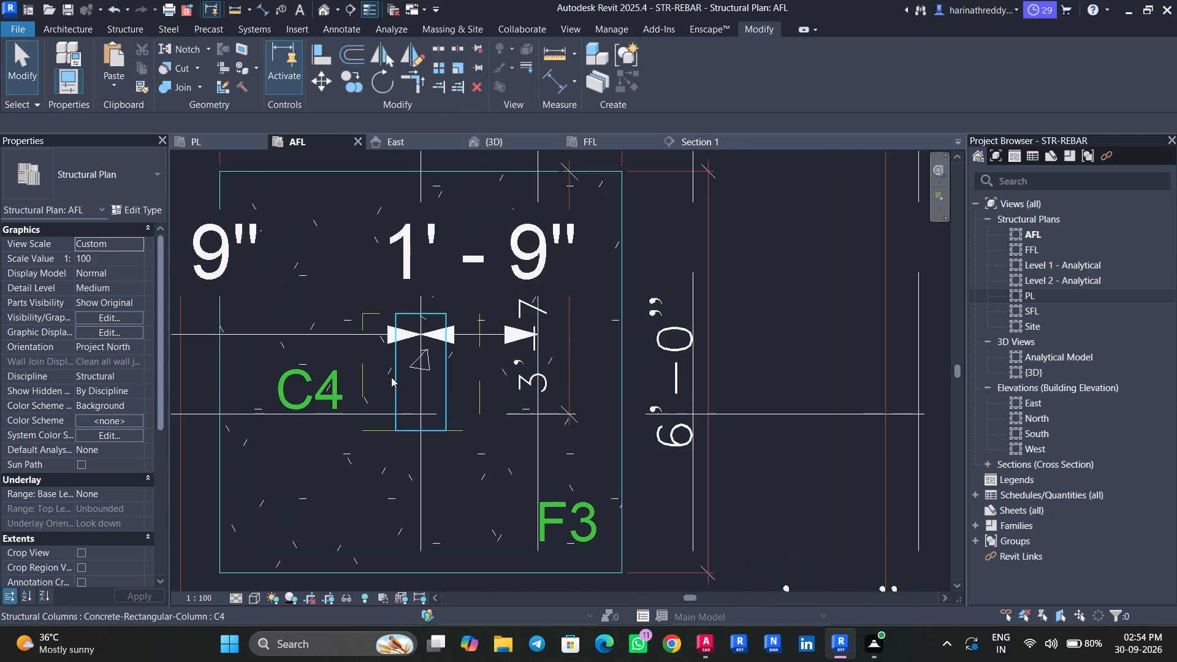
pyautogui.press('l')
pyautogui.click(34, 166)
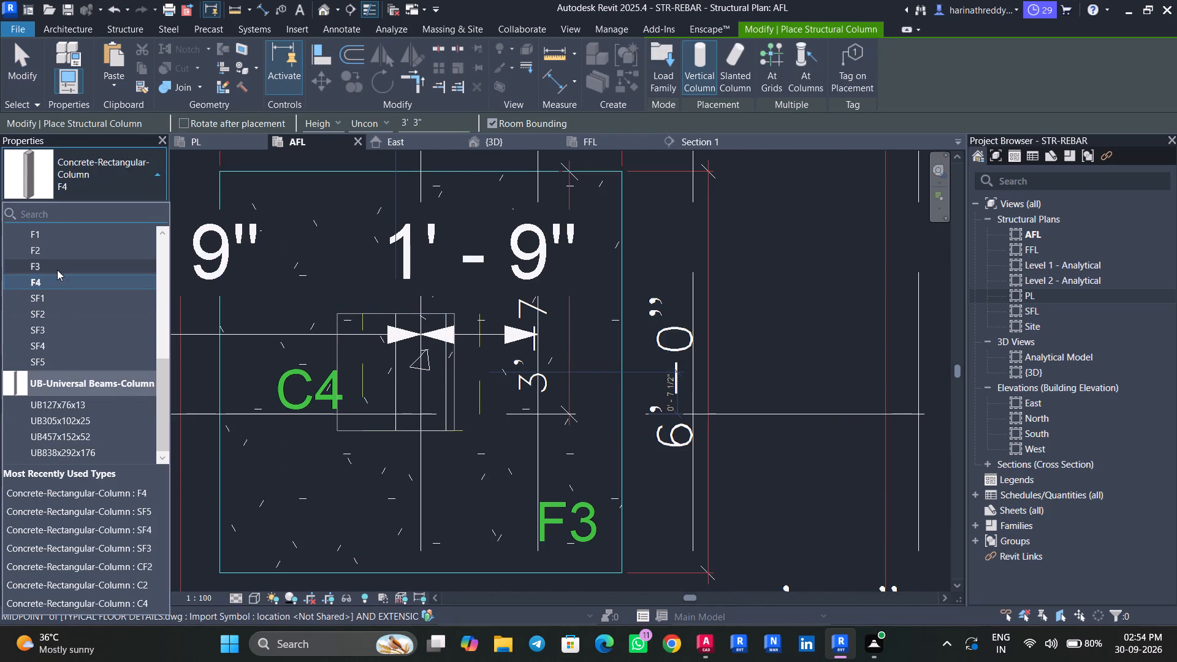
pyautogui.click(57, 268)
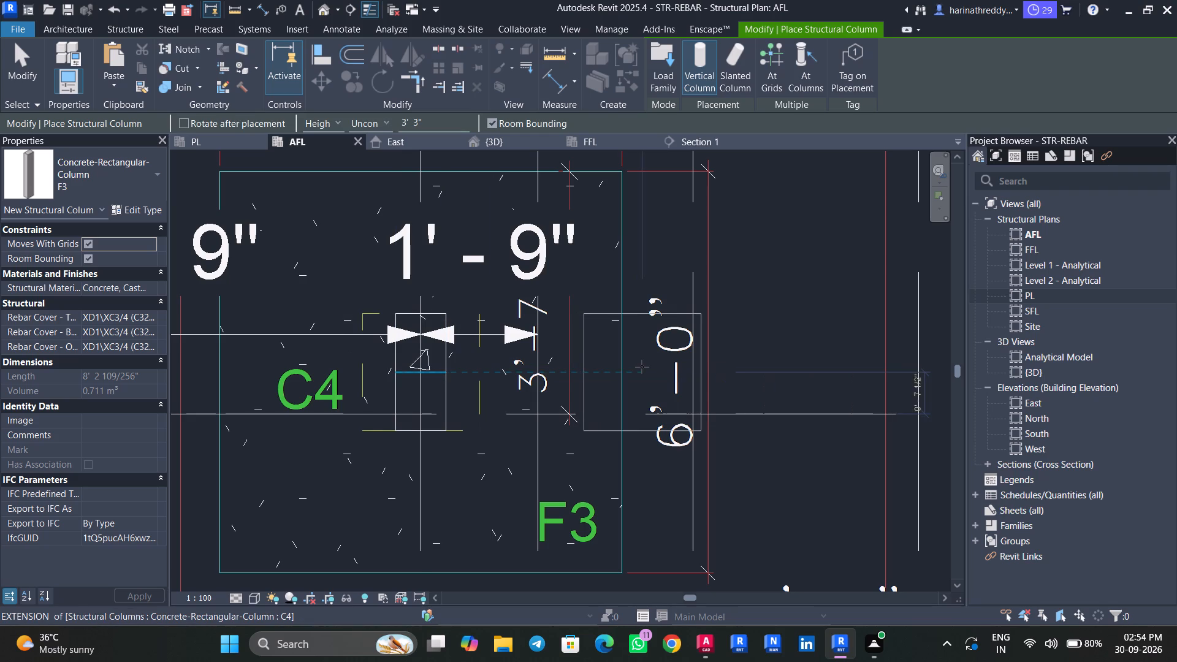
pyautogui.scroll(9, 425, 367)
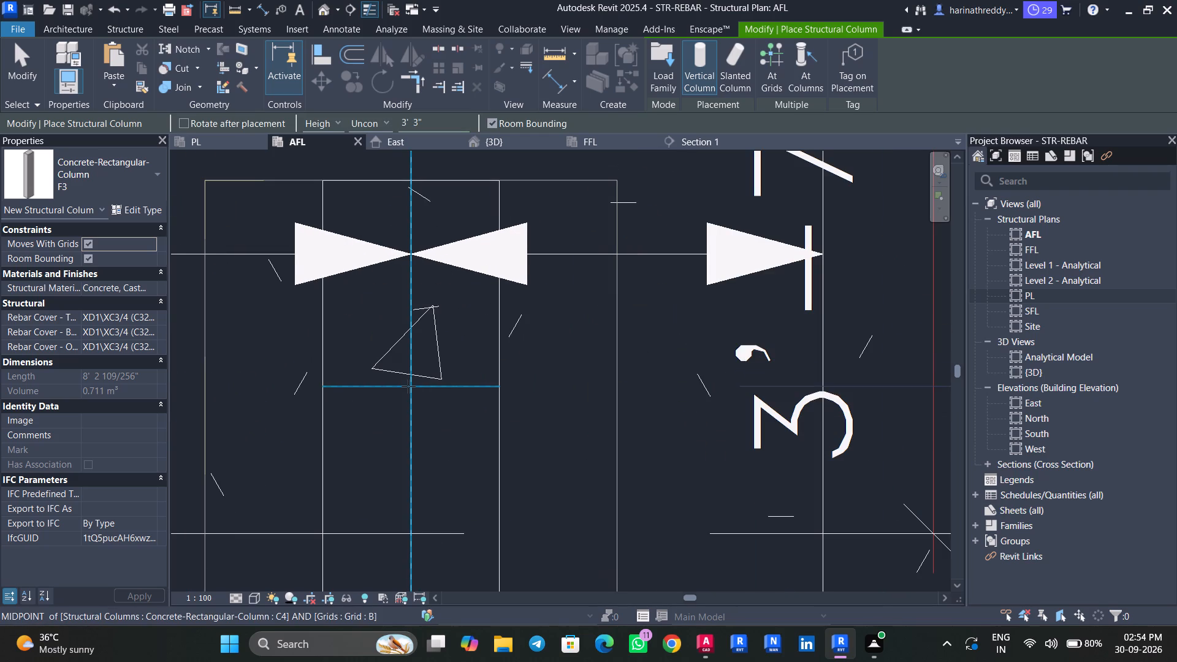
pyautogui.scroll(-2, 408, 386)
pyautogui.click(408, 386)
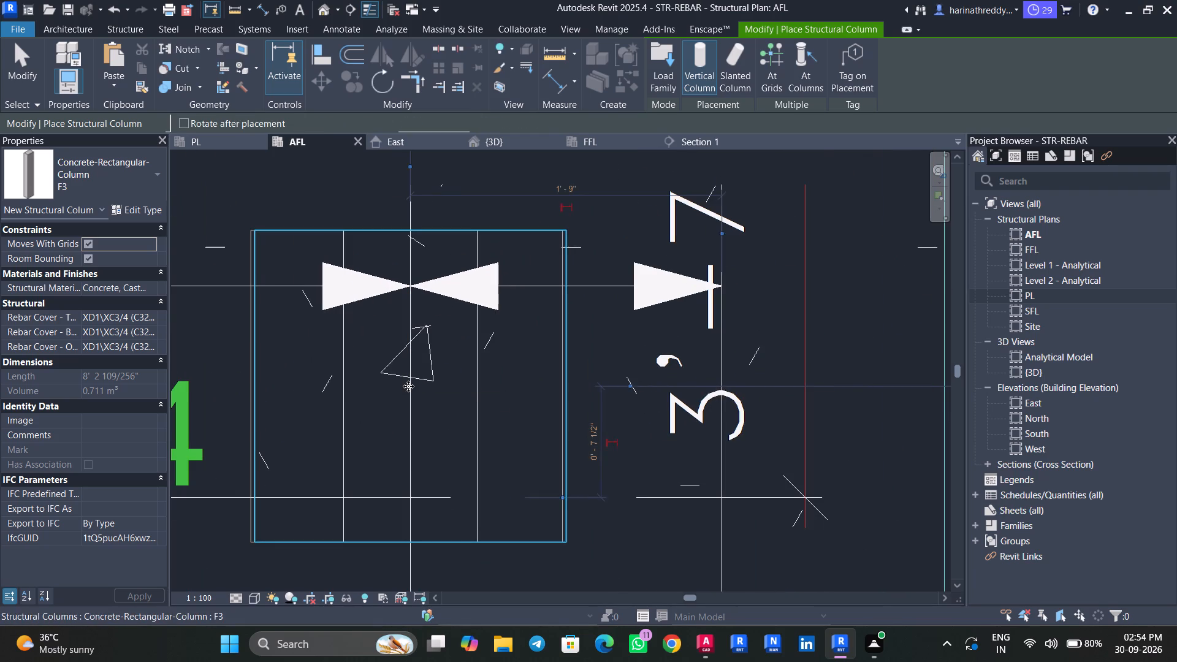
pyautogui.press('Escape')
pyautogui.press('Escape')
pyautogui.press('Escape')
pyautogui.press('Escape')
pyautogui.click(321, 358)
pyautogui.scroll(15, 273, 245)
pyautogui.scroll(-3, 268, 251)
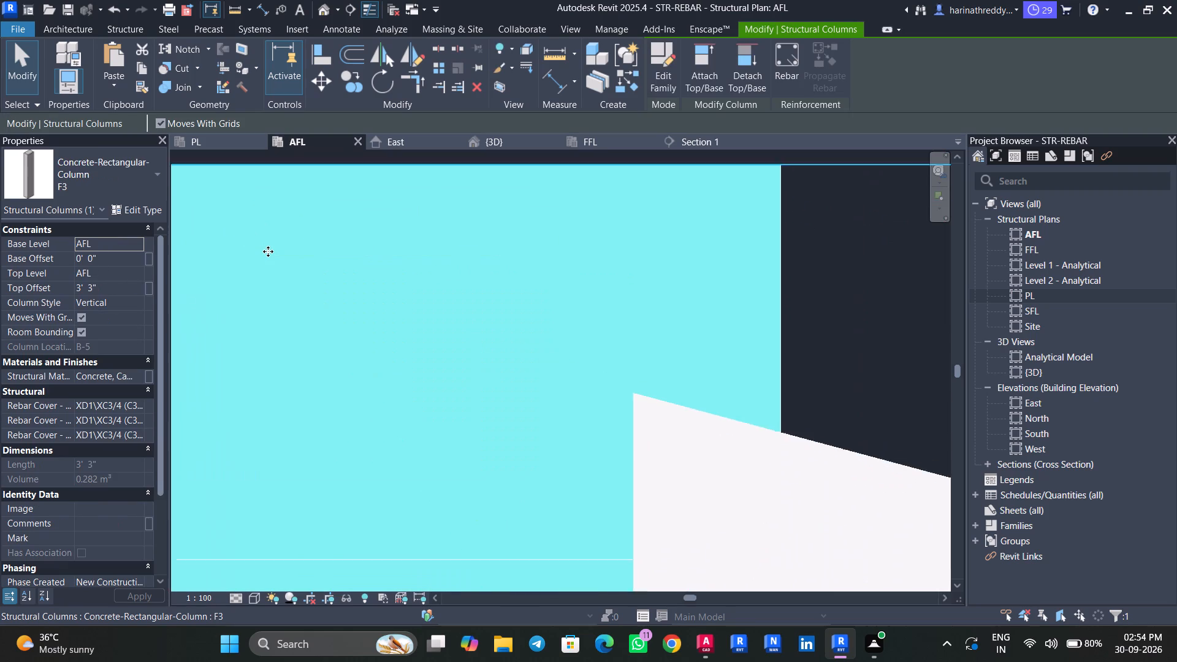
pyautogui.scroll(-5, 268, 251)
pyautogui.scroll(1, 268, 251)
pyautogui.scroll(-10, 268, 251)
pyautogui.moveTo(281, 256); pyautogui.dragTo(503, 231, button='middle')
pyautogui.press('Escape')
pyautogui.press('Escape')
# Place a vertical SF4 rectangular column at the inner-edge midpoint of column C1 near grids A and 5, over footing SF4.
pyautogui.scroll(-9, 387, 300)
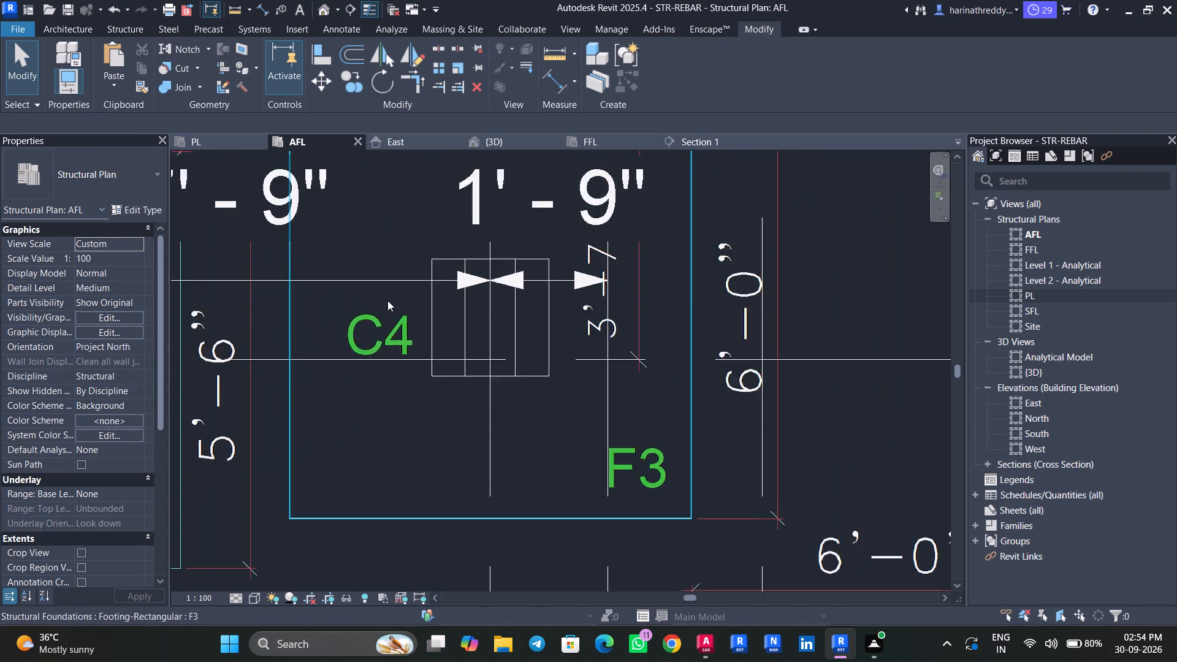
pyautogui.scroll(-2, 387, 300)
pyautogui.moveTo(389, 302); pyautogui.dragTo(587, 304, button='middle')
pyautogui.scroll(3, 445, 359)
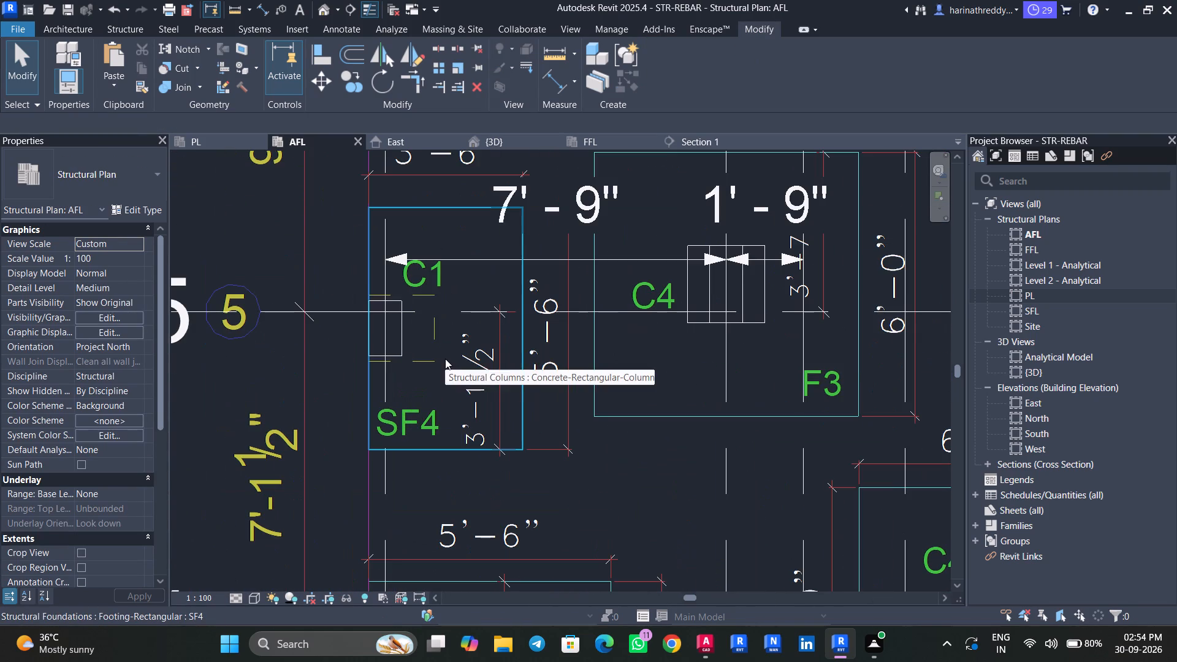
pyautogui.press('c')
pyautogui.press('l')
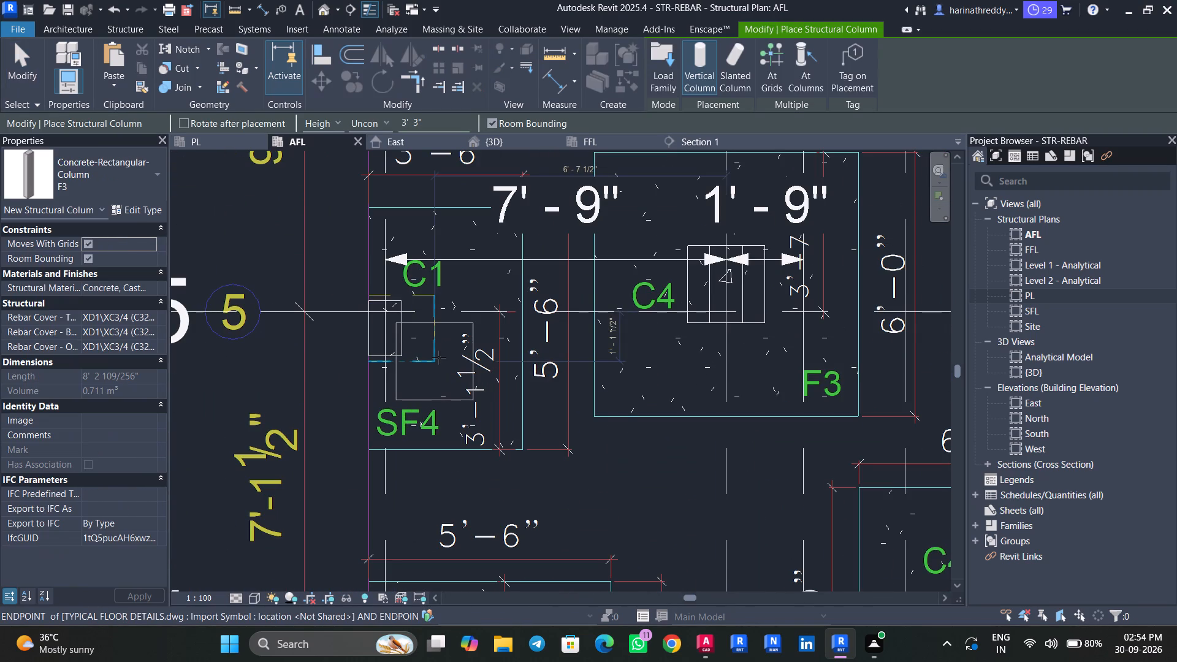
pyautogui.click(109, 185)
pyautogui.click(91, 343)
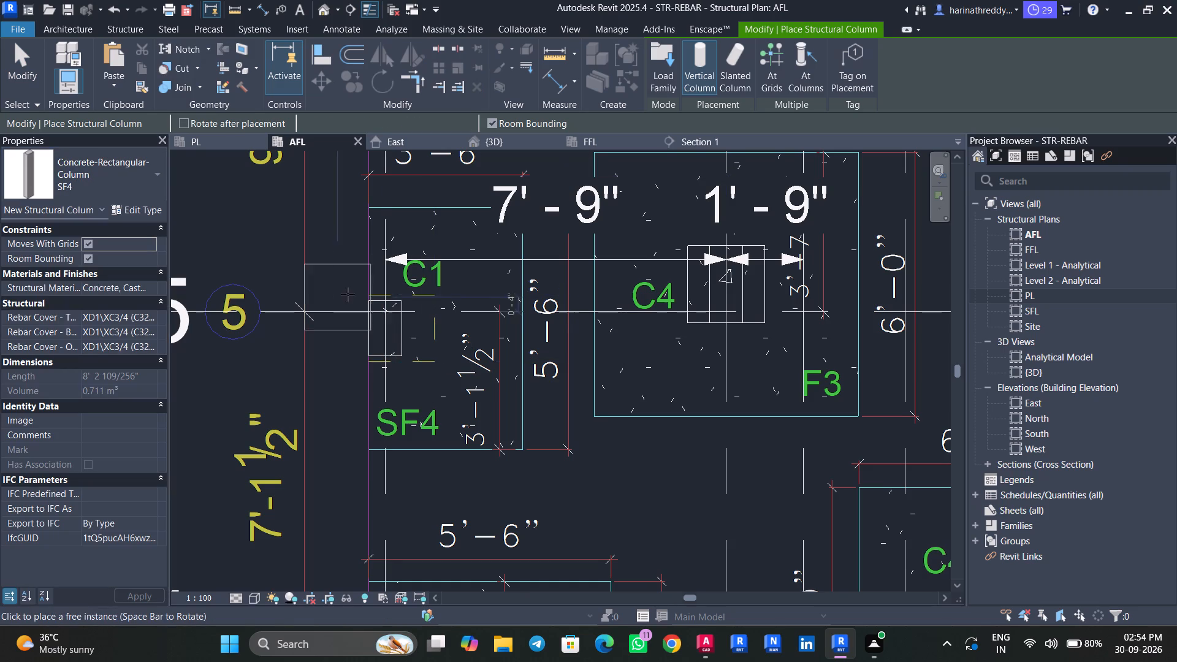
pyautogui.scroll(8, 409, 333)
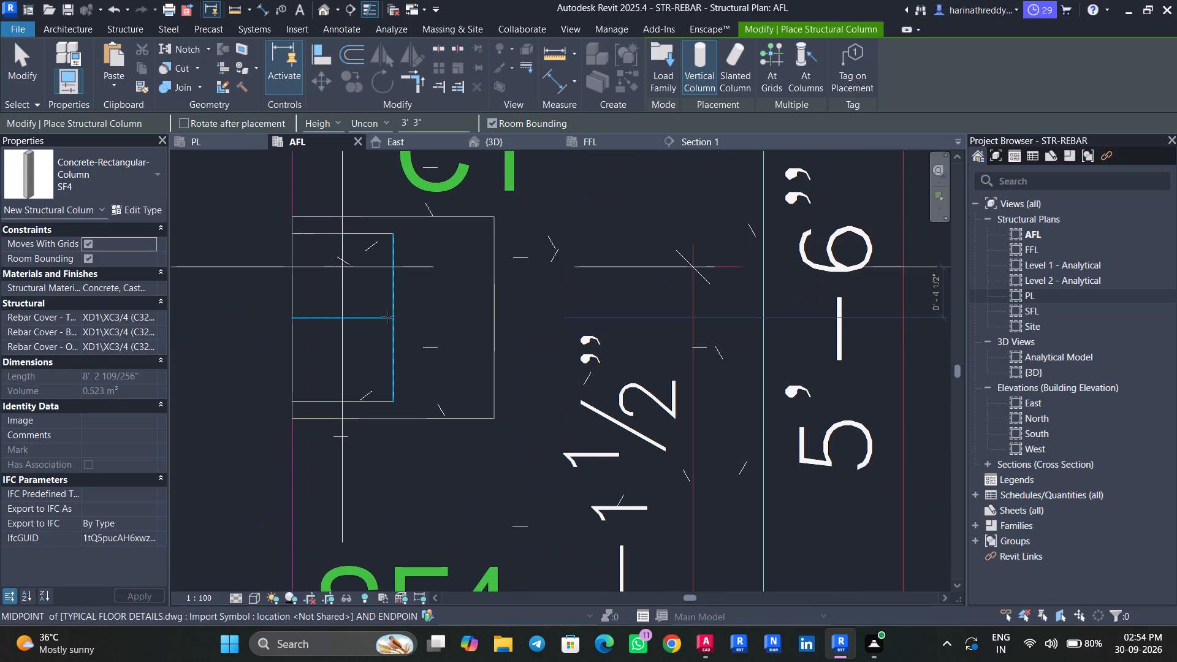
pyautogui.scroll(2, 388, 317)
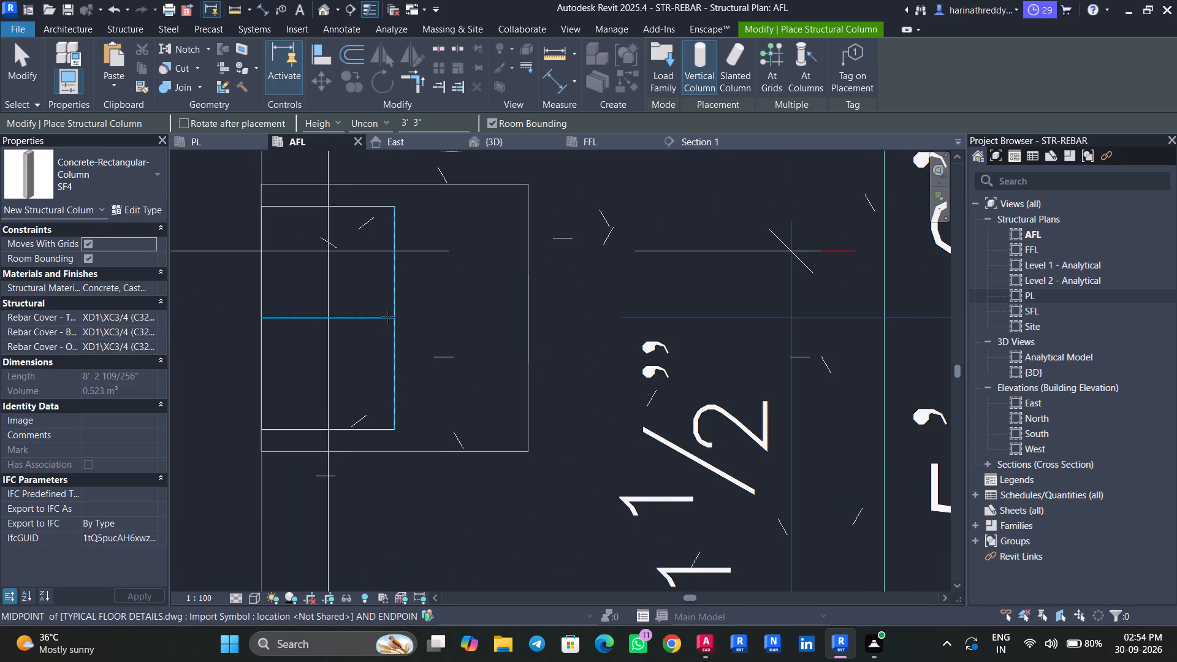
pyautogui.click(388, 317)
pyautogui.press('Escape')
pyautogui.press('Escape')
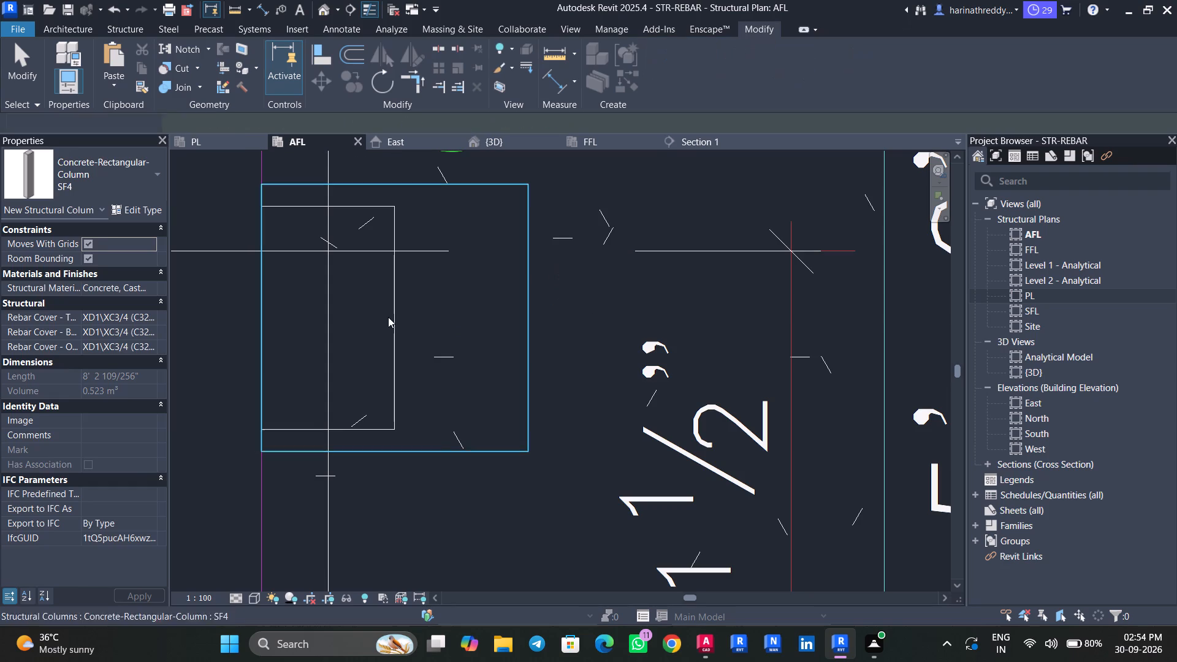
pyautogui.press('Escape')
pyautogui.press('Escape')
pyautogui.press('Escape')
# Examine footing LP1 and its two C2 columns between grids 3 and 4 in the AFL plan, and compare with the AutoCAD footing layout.
pyautogui.scroll(-17, 443, 329)
pyautogui.moveTo(519, 373); pyautogui.dragTo(500, 217, button='middle')
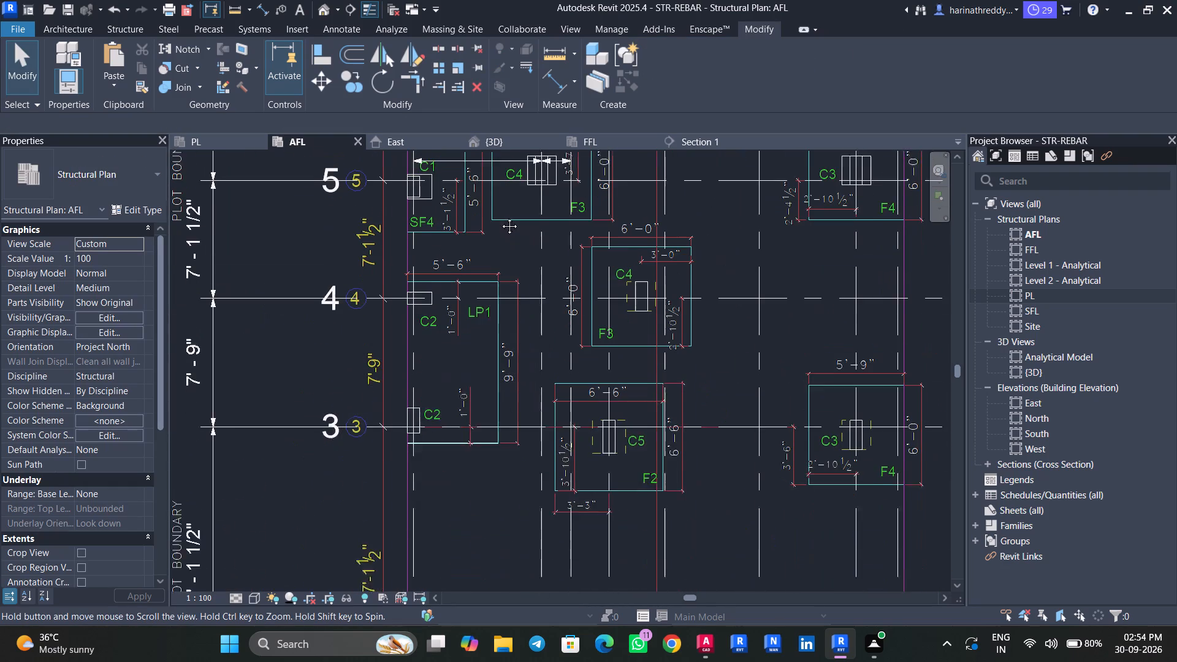
pyautogui.moveTo(500, 217); pyautogui.dragTo(501, 216, button='middle')
pyautogui.scroll(4, 421, 287)
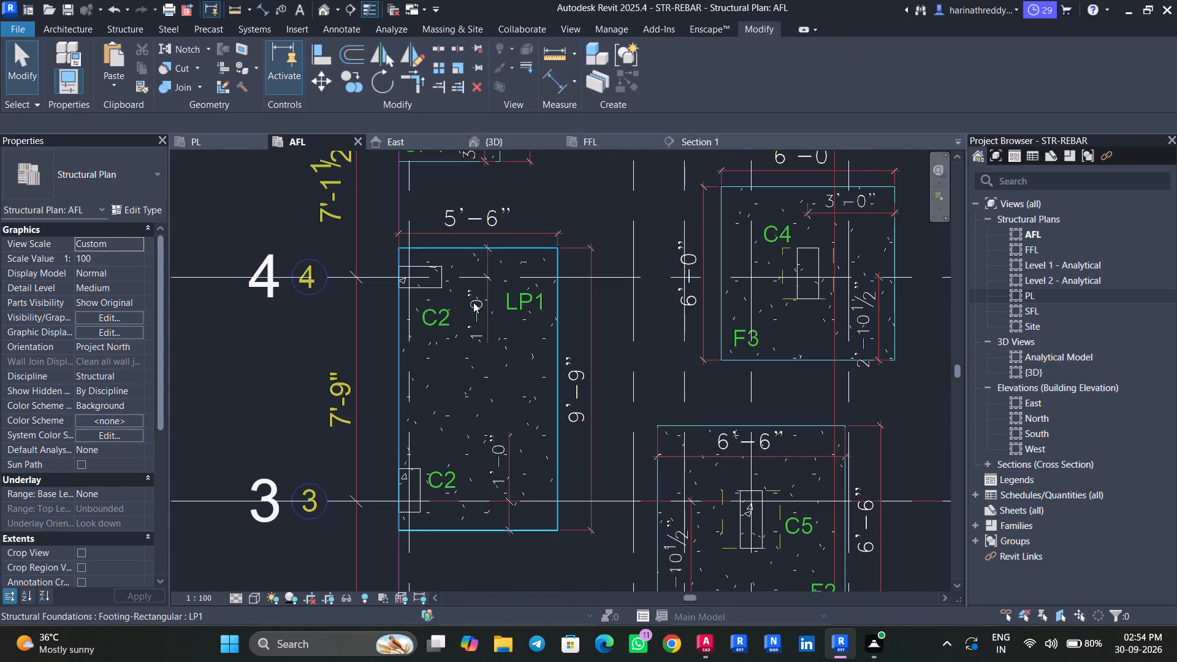
pyautogui.moveTo(462, 330); pyautogui.dragTo(486, 296, button='middle')
pyautogui.scroll(4, 448, 255)
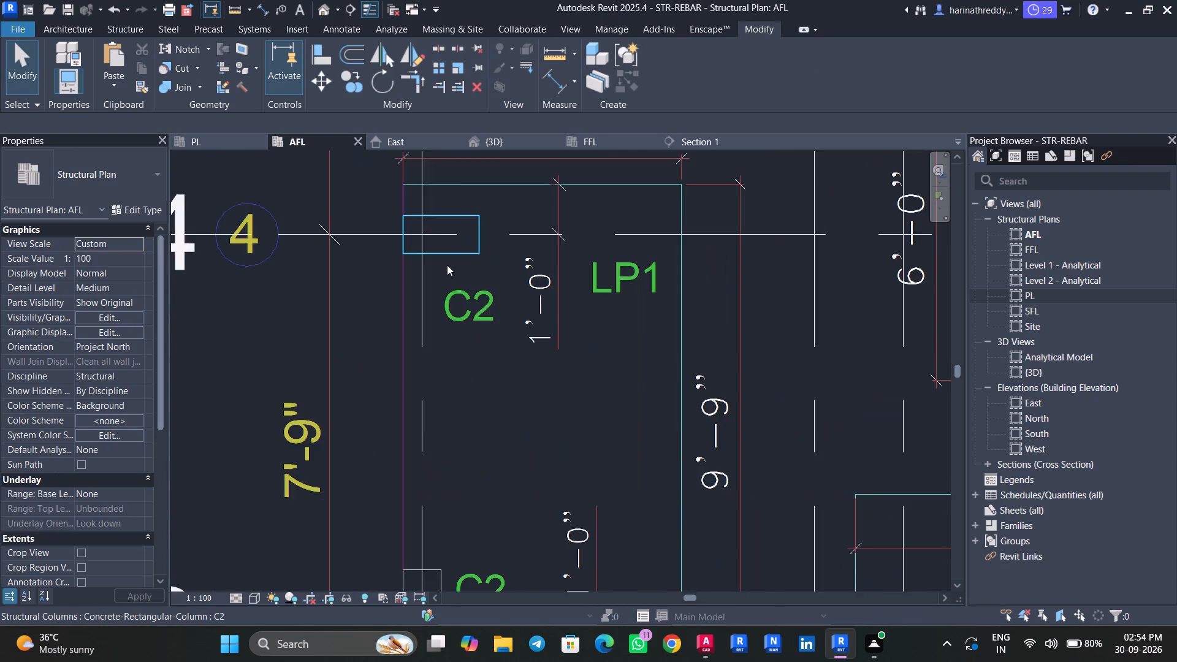
pyautogui.scroll(4, 447, 265)
pyautogui.scroll(1, 544, 266)
pyautogui.moveTo(545, 265); pyautogui.dragTo(502, 350, button='middle')
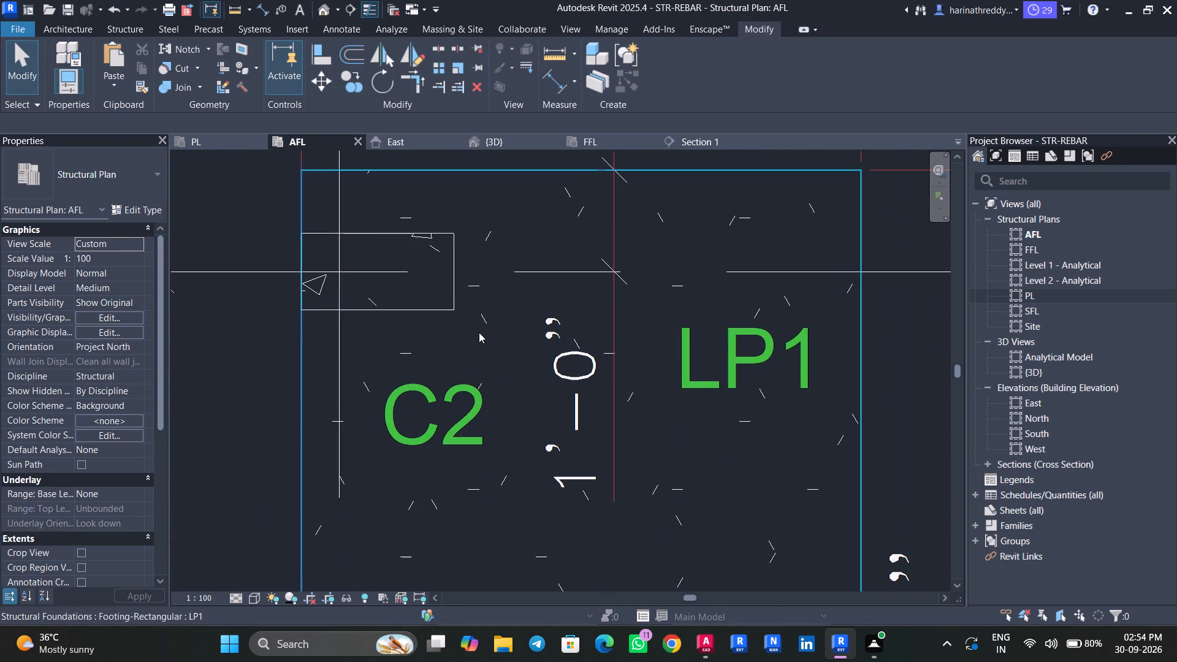
pyautogui.click(711, 643)
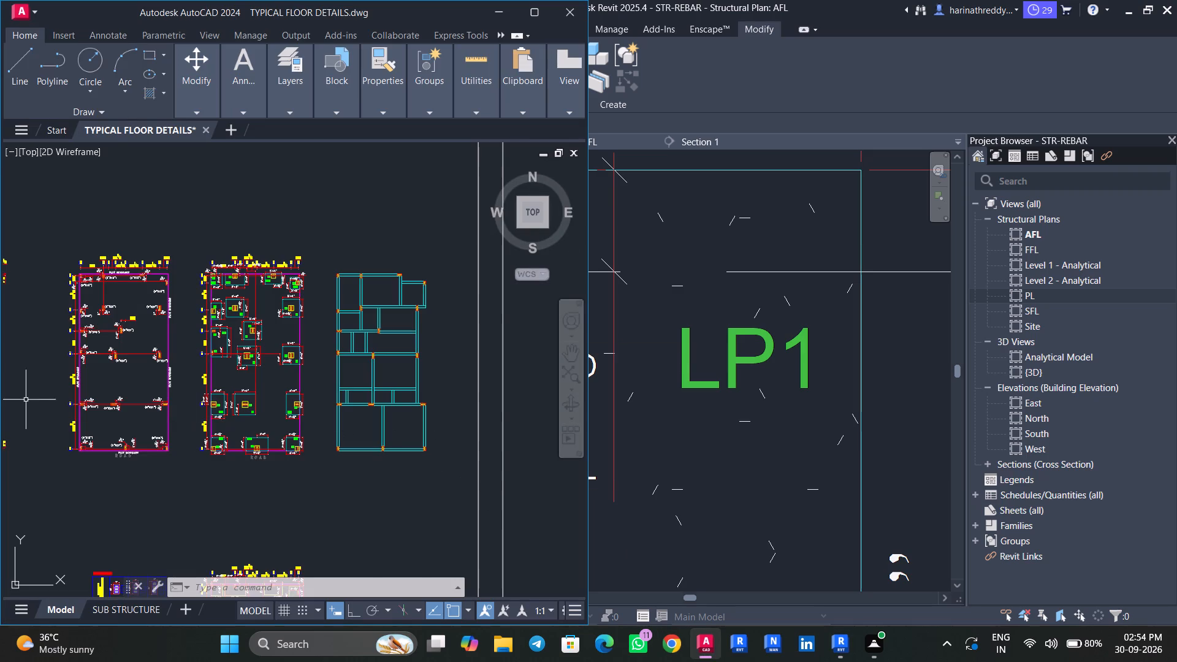
pyautogui.scroll(4, 110, 425)
pyautogui.moveTo(123, 427); pyautogui.dragTo(505, 439, button='middle')
pyautogui.scroll(-4, 331, 438)
pyautogui.moveTo(378, 445); pyautogui.dragTo(253, 445, button='middle')
pyautogui.scroll(5, 333, 374)
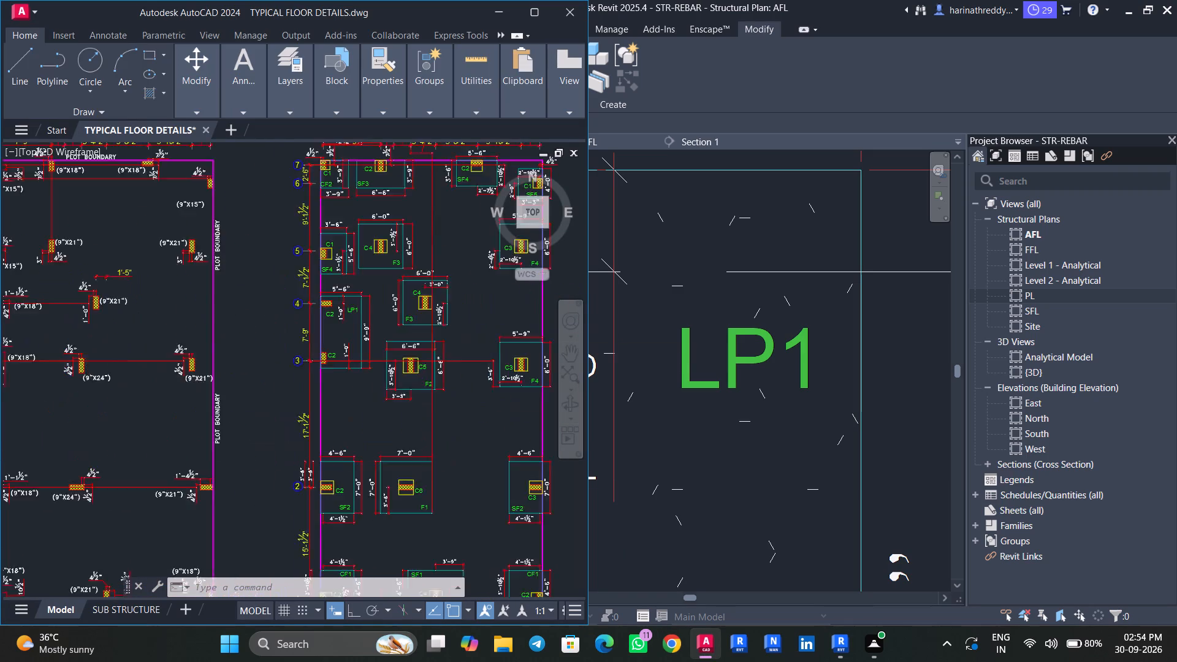
pyautogui.scroll(3, 341, 306)
pyautogui.moveTo(341, 308); pyautogui.dragTo(275, 431, button='middle')
pyautogui.moveTo(273, 431); pyautogui.dragTo(264, 446, button='middle')
pyautogui.scroll(-1, 272, 431)
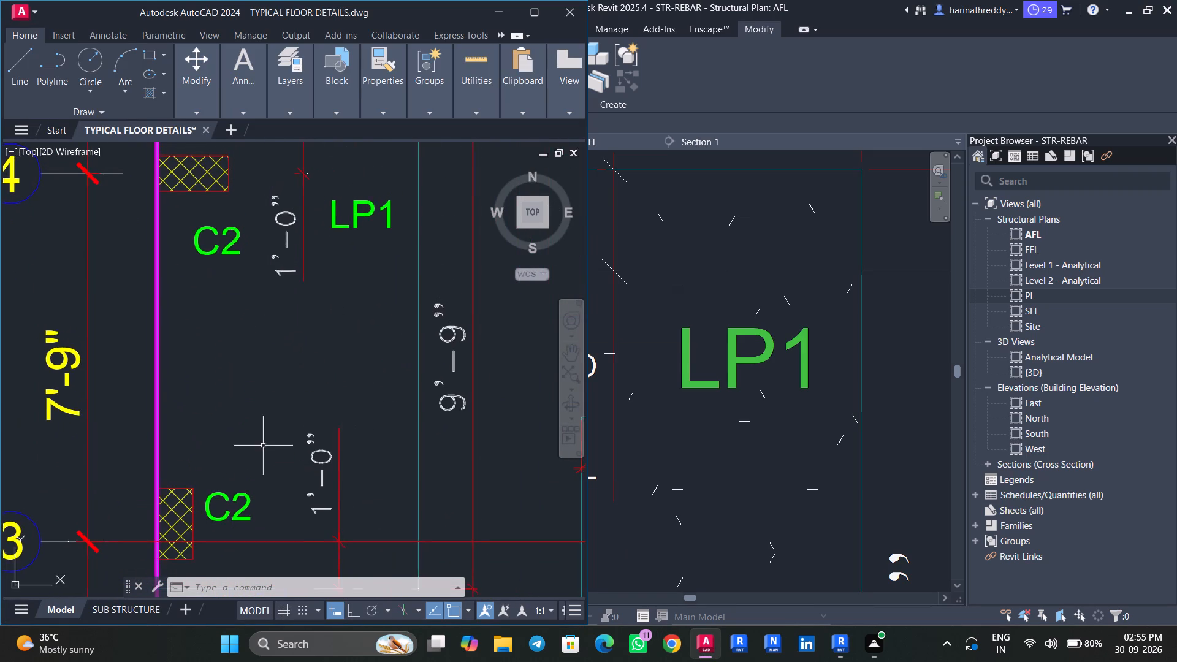
pyautogui.scroll(-2, 263, 446)
pyautogui.moveTo(263, 446); pyautogui.dragTo(270, 427, button='middle')
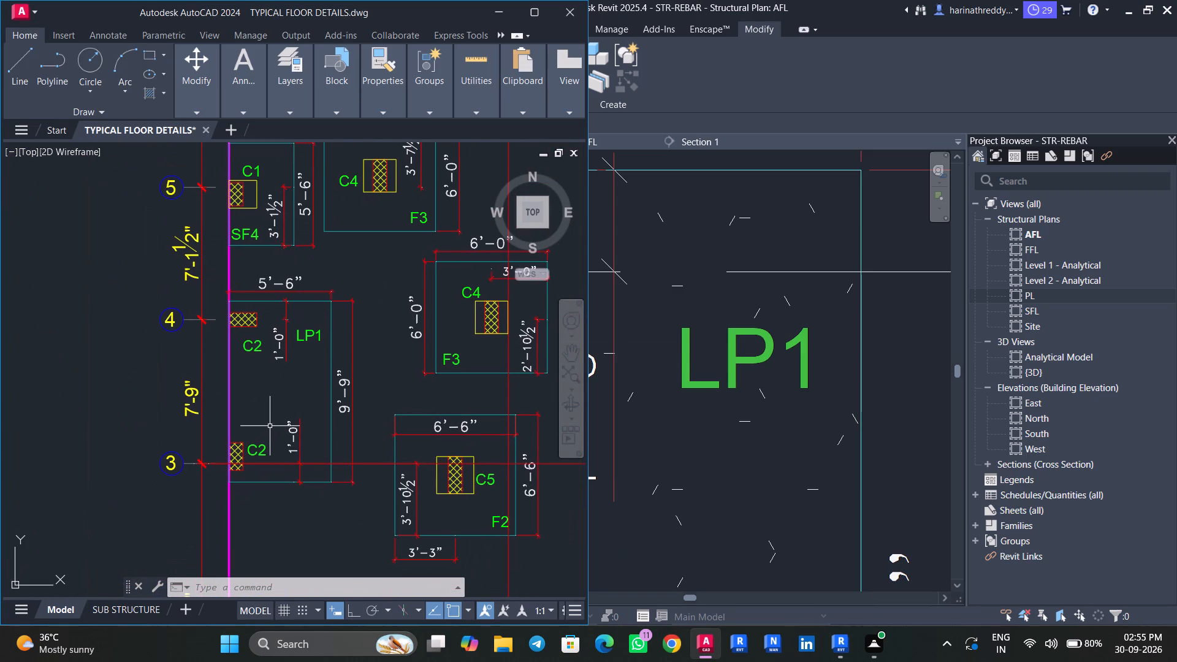
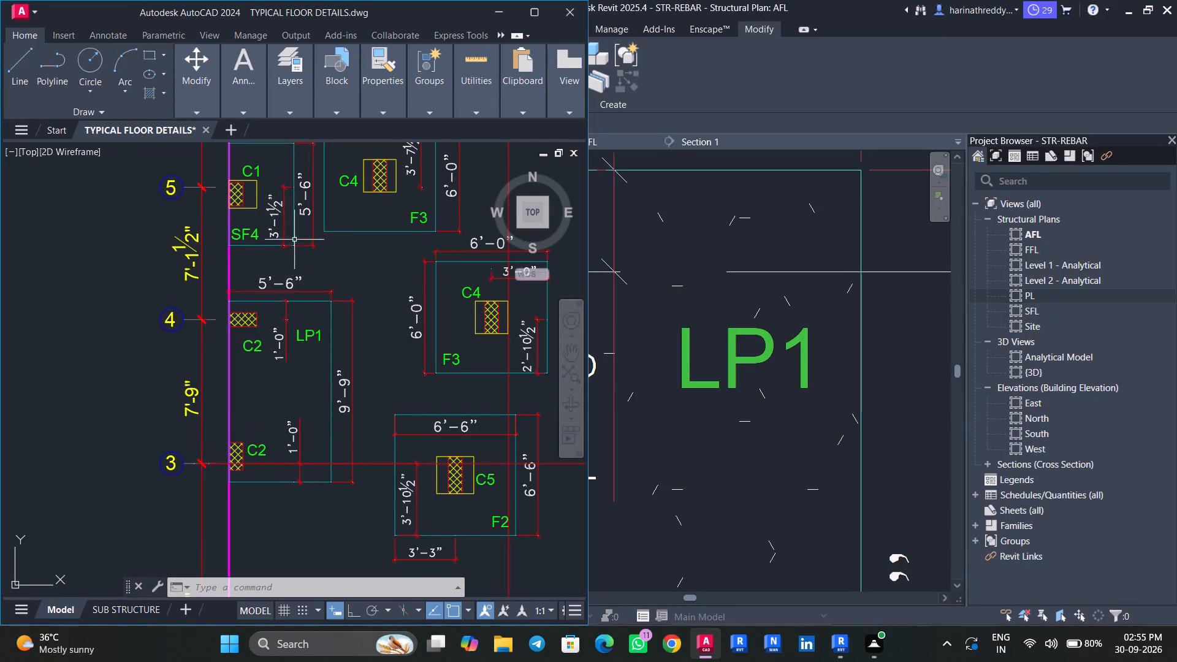
# Examine the footing layout and the typical isolated, shoe and corner footing sections in the AutoCAD drawing for the pedestal arrangement.
pyautogui.moveTo(327, 356); pyautogui.dragTo(175, 315, button='middle')
pyautogui.moveTo(269, 389); pyautogui.dragTo(240, 283, button='middle')
pyautogui.moveTo(254, 386); pyautogui.dragTo(341, 360, button='middle')
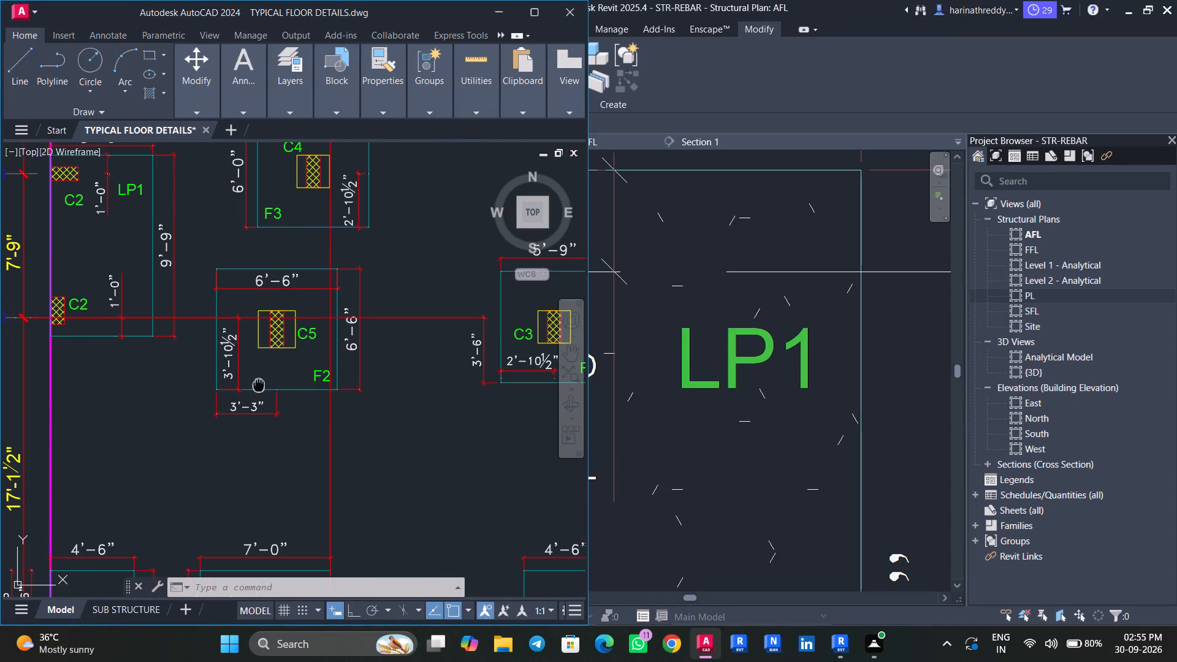
pyautogui.moveTo(341, 360); pyautogui.dragTo(430, 335, button='middle')
pyautogui.scroll(-4, 341, 378)
pyautogui.moveTo(218, 408); pyautogui.dragTo(306, 262, button='middle')
pyautogui.moveTo(327, 424); pyautogui.dragTo(402, 300, button='middle')
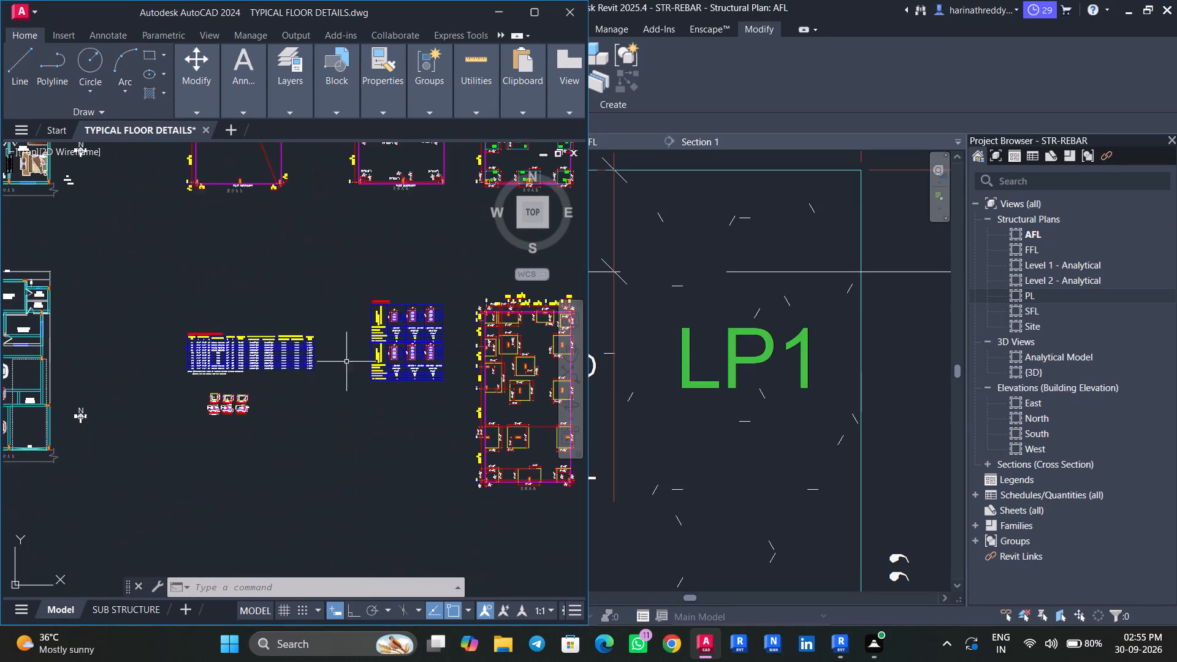
pyautogui.scroll(8, 251, 400)
pyautogui.moveTo(215, 423); pyautogui.dragTo(612, 311, button='middle')
pyautogui.scroll(-1, 612, 311)
pyautogui.scroll(-1, 405, 370)
pyautogui.moveTo(392, 373); pyautogui.dragTo(338, 380, button='middle')
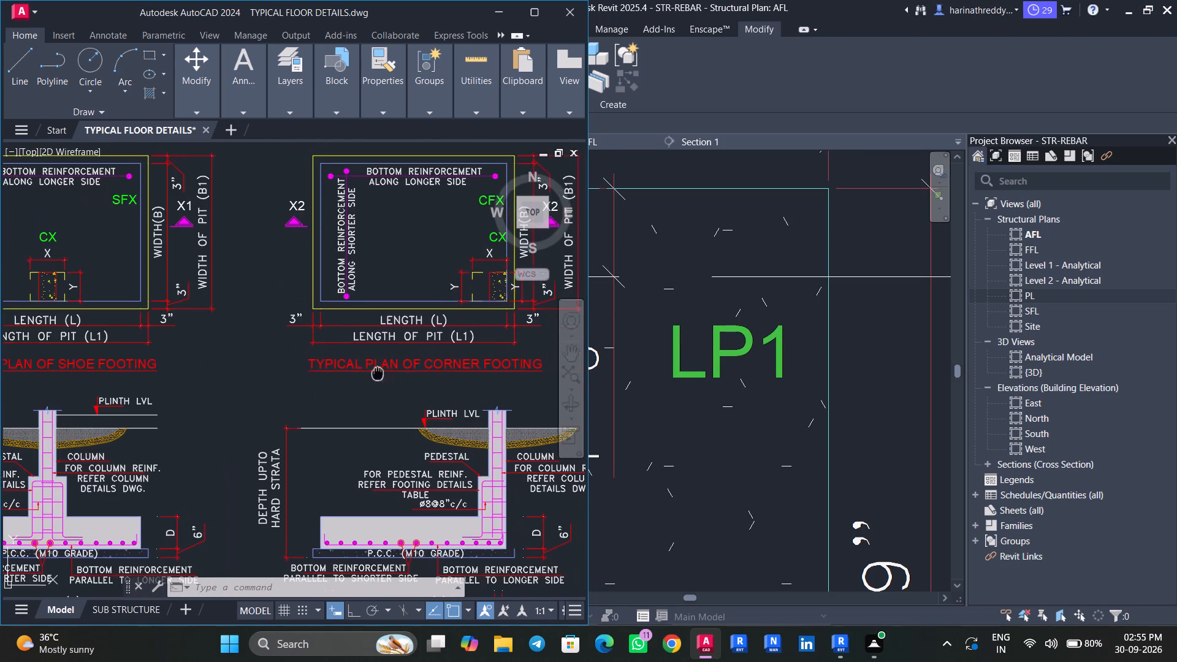
pyautogui.moveTo(338, 380); pyautogui.dragTo(468, 317, button='middle')
pyautogui.moveTo(468, 317); pyautogui.dragTo(338, 284, button='middle')
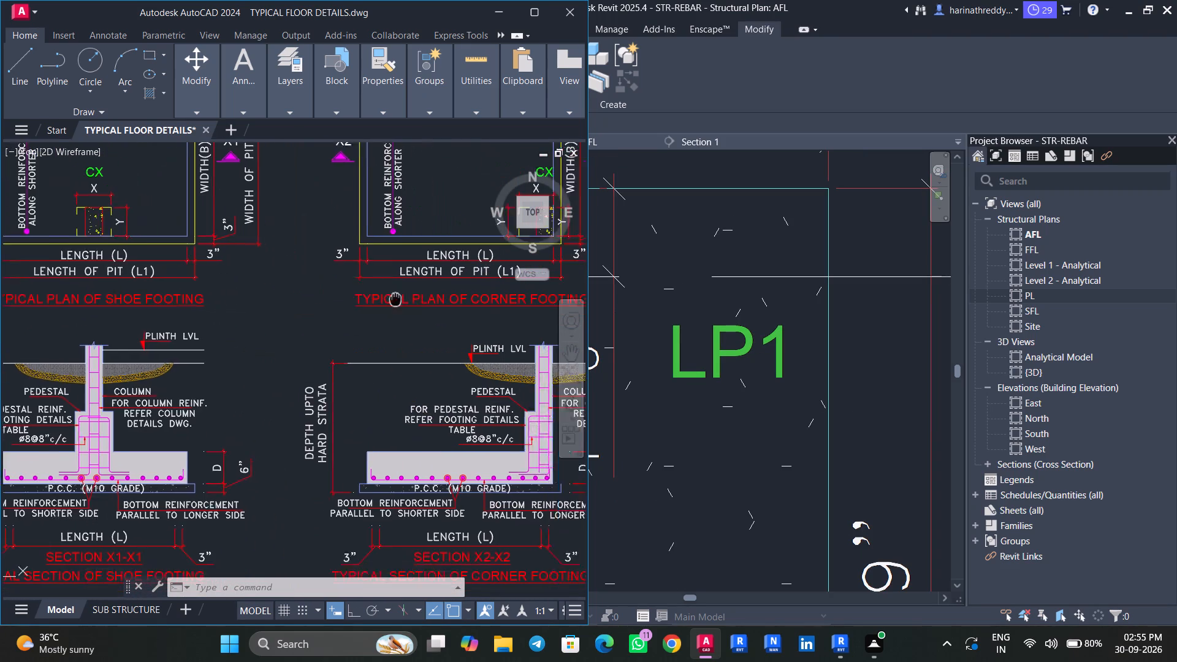
pyautogui.moveTo(338, 284); pyautogui.dragTo(302, 280, button='middle')
pyautogui.scroll(2, 399, 408)
pyautogui.moveTo(359, 419); pyautogui.dragTo(317, 406, button='middle')
pyautogui.scroll(-1, 317, 406)
pyautogui.moveTo(316, 412); pyautogui.dragTo(531, 377, button='middle')
pyautogui.moveTo(368, 394); pyautogui.dragTo(587, 394, button='middle')
pyautogui.moveTo(365, 387); pyautogui.dragTo(498, 384, button='middle')
pyautogui.moveTo(272, 336); pyautogui.dragTo(294, 337, button='middle')
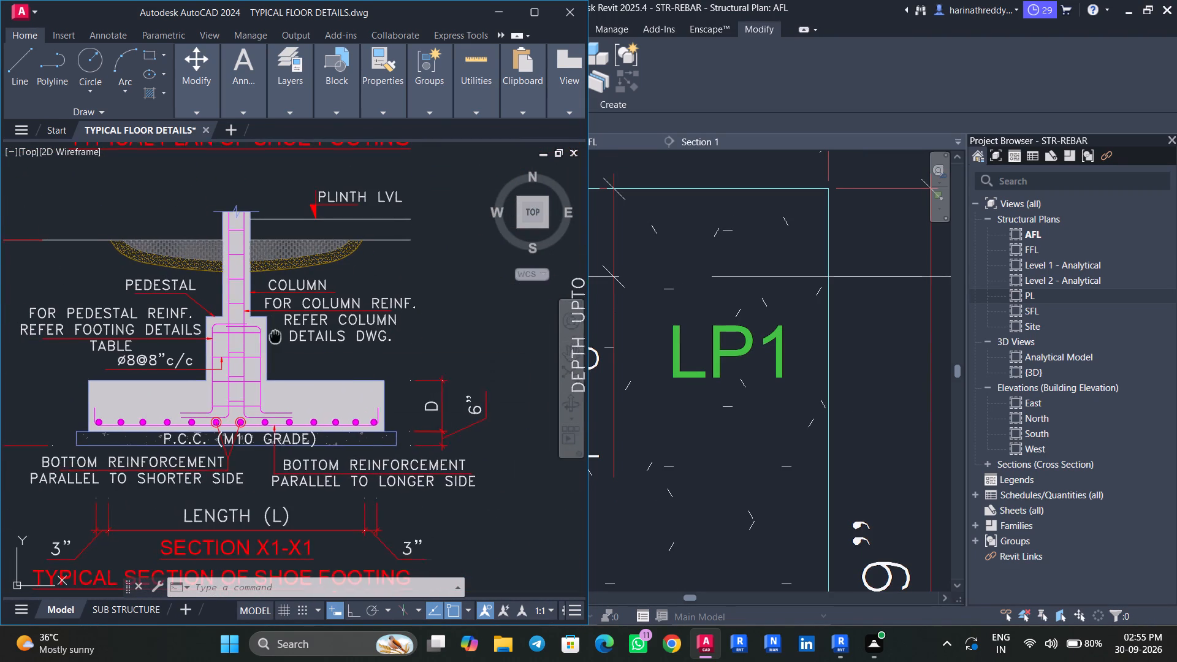
pyautogui.moveTo(294, 337); pyautogui.dragTo(331, 328, button='middle')
pyautogui.moveTo(343, 328); pyautogui.dragTo(602, 305, button='middle')
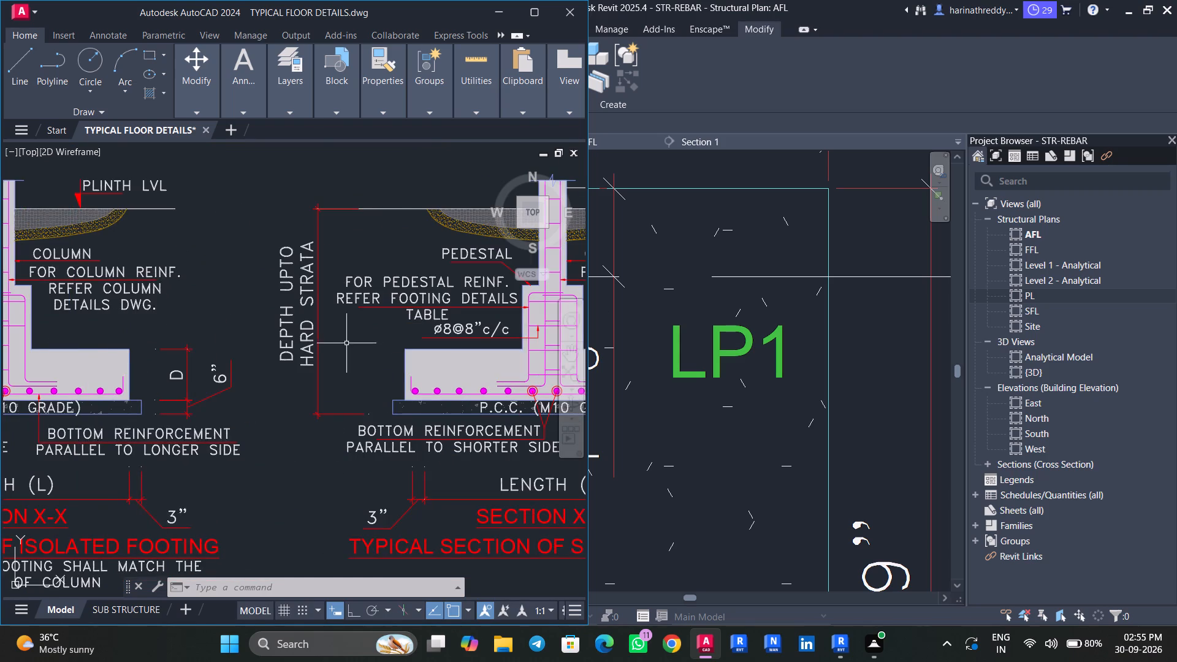
pyautogui.moveTo(351, 344); pyautogui.dragTo(529, 346, button='middle')
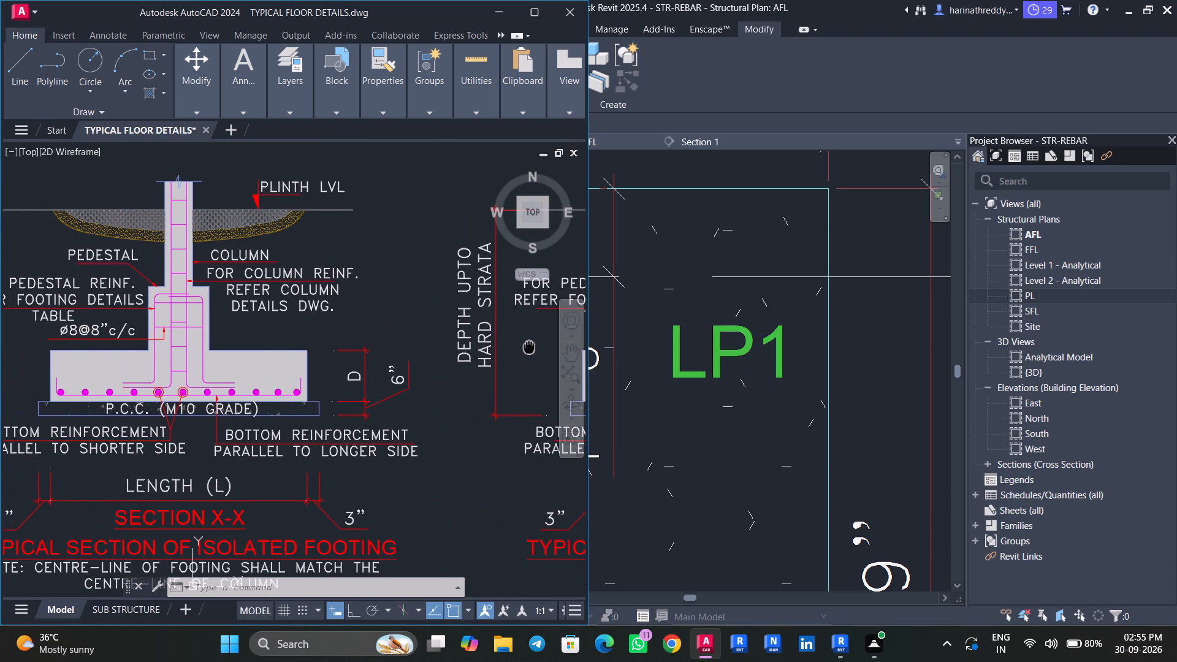
pyautogui.moveTo(529, 346); pyautogui.dragTo(417, 353, button='middle')
pyautogui.moveTo(432, 350); pyautogui.dragTo(302, 384, button='middle')
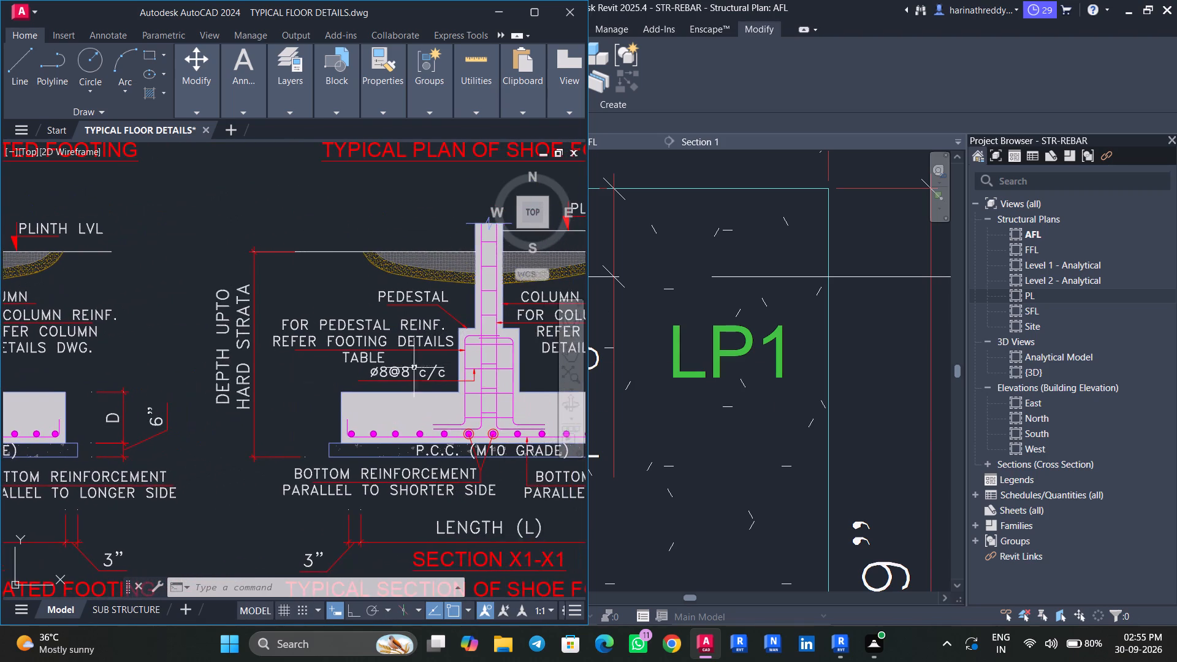
pyautogui.scroll(-2, 421, 365)
pyautogui.moveTo(425, 364); pyautogui.dragTo(224, 368, button='middle')
pyautogui.moveTo(346, 357); pyautogui.dragTo(215, 371, button='middle')
pyautogui.scroll(1, 214, 371)
pyautogui.scroll(2, 373, 376)
pyautogui.moveTo(447, 384); pyautogui.dragTo(204, 385, button='middle')
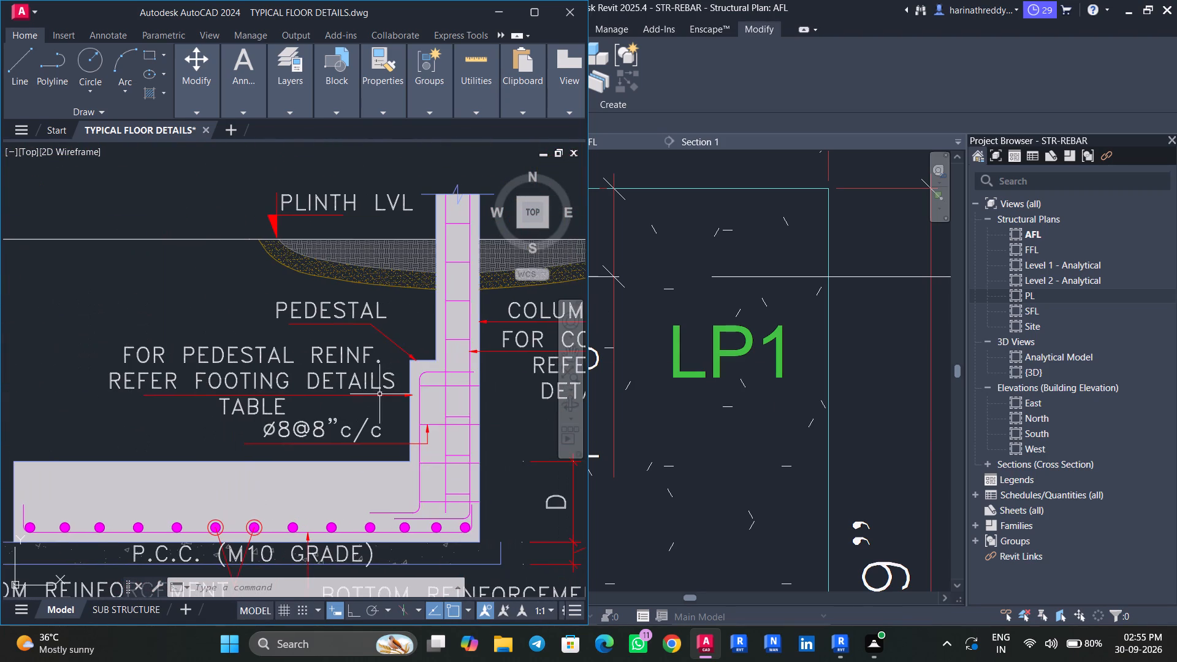
pyautogui.moveTo(433, 400); pyautogui.dragTo(345, 400, button='middle')
pyautogui.scroll(-1, 343, 400)
pyautogui.moveTo(390, 404); pyautogui.dragTo(312, 408, button='middle')
pyautogui.scroll(-5, 405, 390)
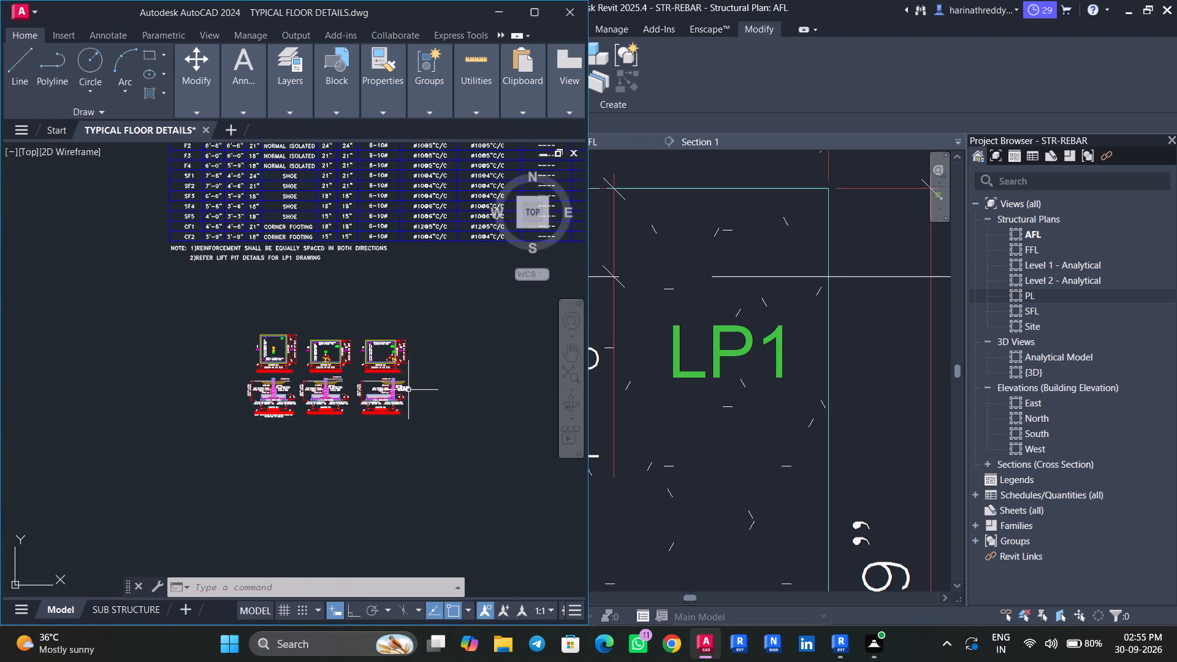
pyautogui.moveTo(416, 389); pyautogui.dragTo(297, 420, button='middle')
pyautogui.moveTo(364, 394); pyautogui.dragTo(297, 440, button='middle')
pyautogui.moveTo(349, 409); pyautogui.dragTo(284, 451, button='middle')
pyautogui.scroll(-5, 341, 398)
pyautogui.moveTo(373, 387); pyautogui.dragTo(271, 437, button='middle')
pyautogui.scroll(1, 271, 437)
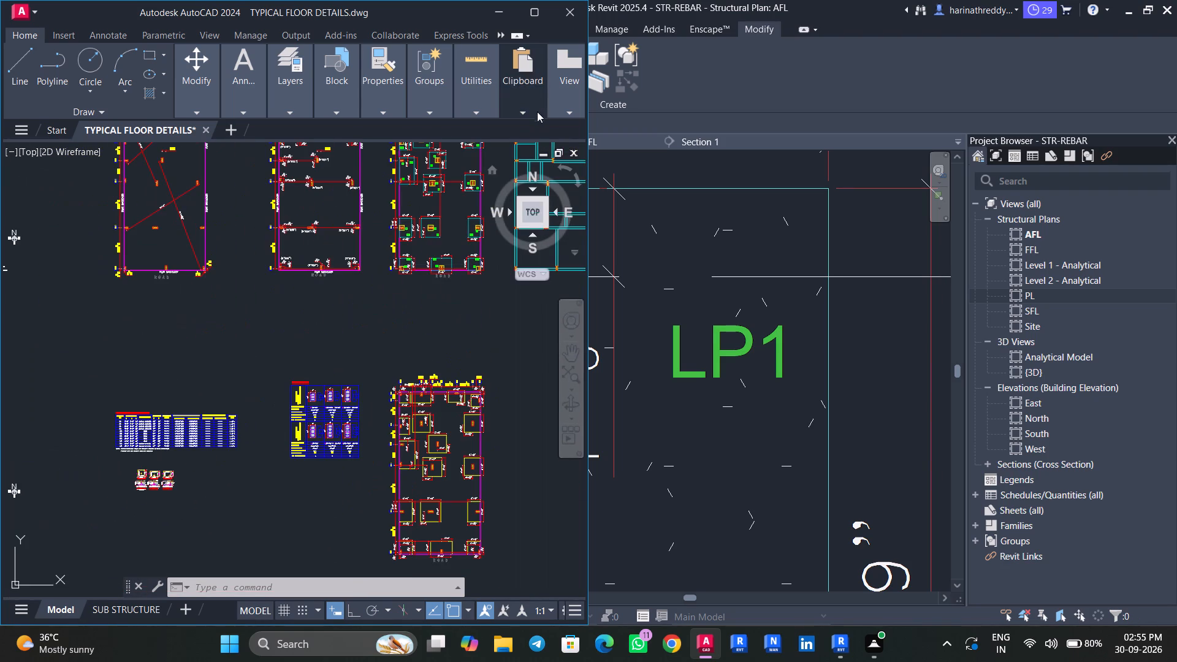
# Switch back to Revit and place a vertical rectangular column of type F3 centred on column C4 at grid 4, over footing F3.
pyautogui.click(506, 21)
pyautogui.scroll(-2, 510, 352)
pyautogui.scroll(-3, 548, 384)
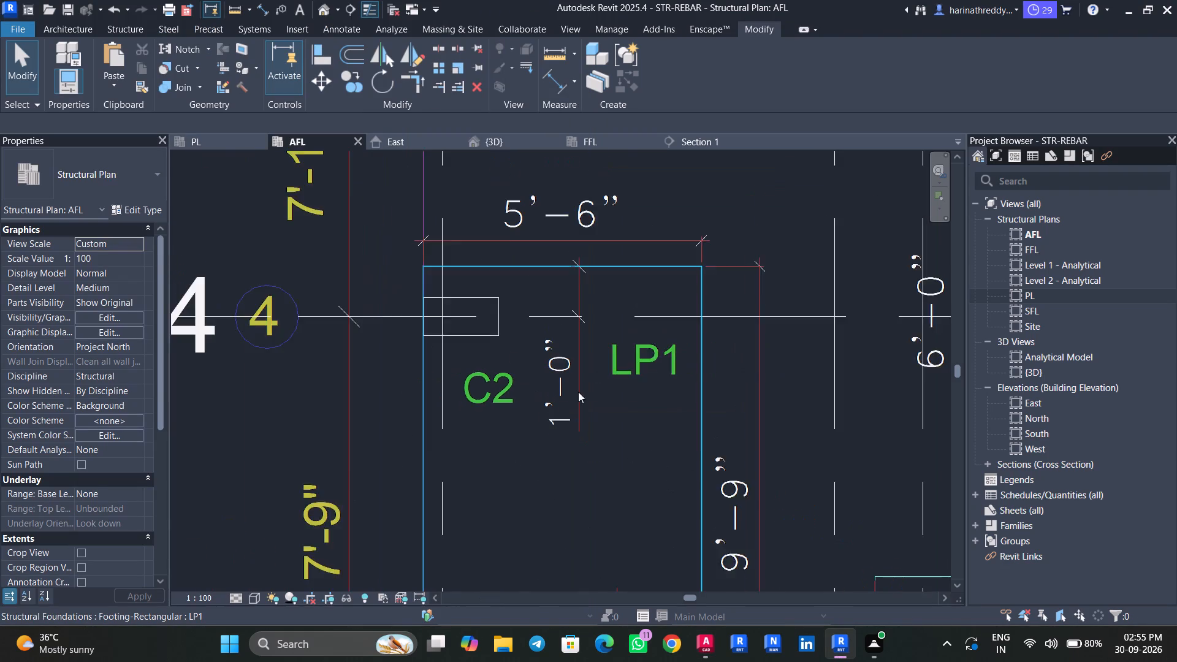
pyautogui.moveTo(704, 411); pyautogui.dragTo(490, 332, button='middle')
pyautogui.moveTo(691, 403); pyautogui.dragTo(618, 403, button='middle')
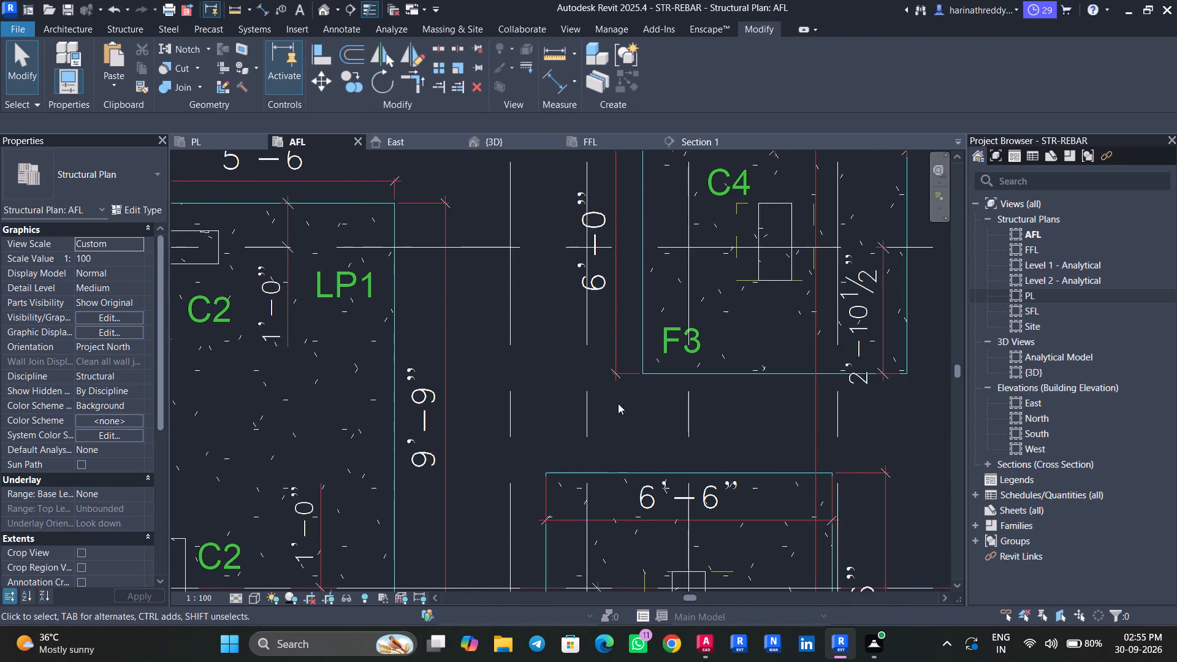
pyautogui.scroll(-2, 687, 423)
pyautogui.moveTo(744, 421); pyautogui.dragTo(457, 421, button='middle')
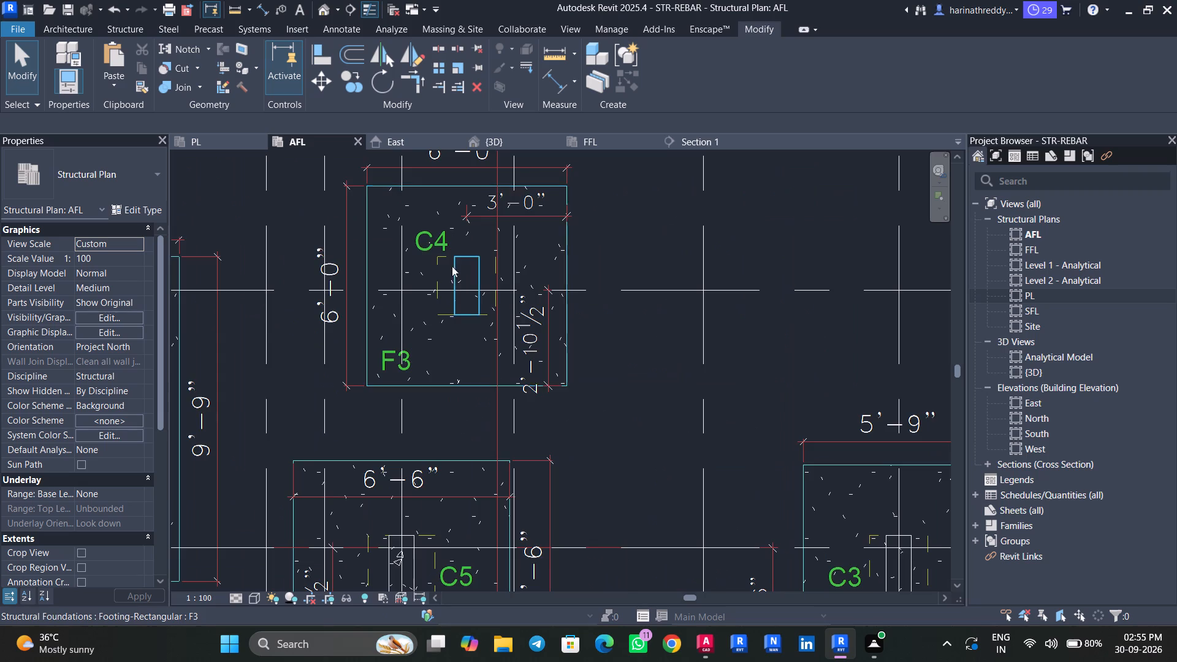
pyautogui.scroll(4, 448, 274)
pyautogui.write('CL')
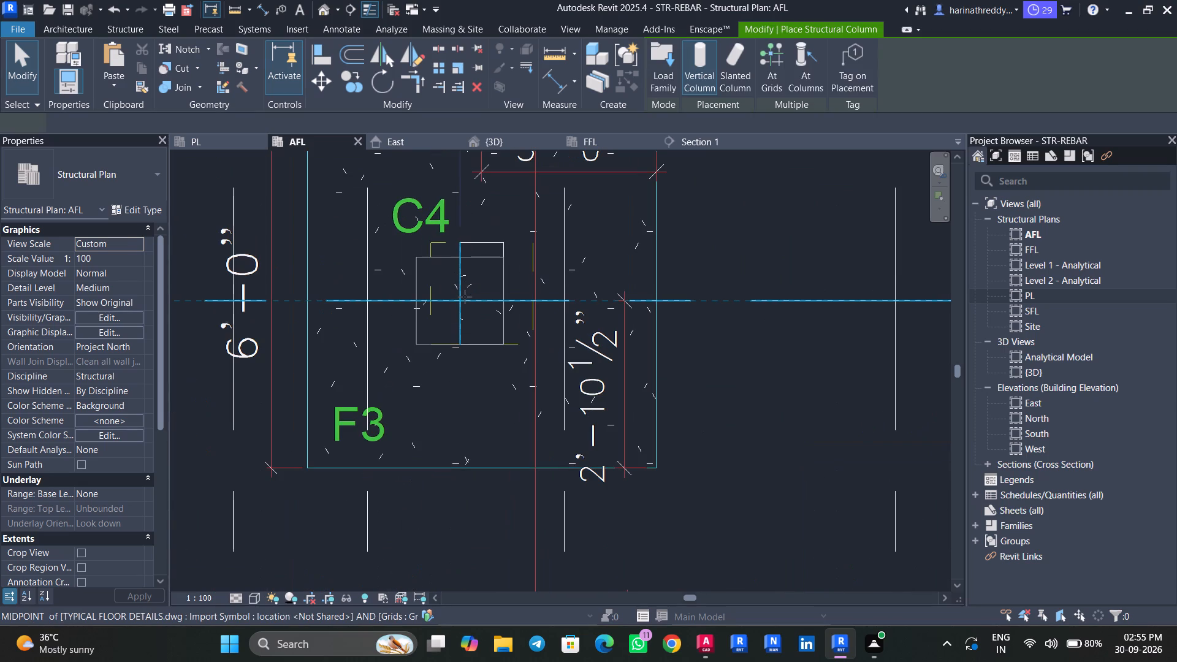
pyautogui.click(67, 170)
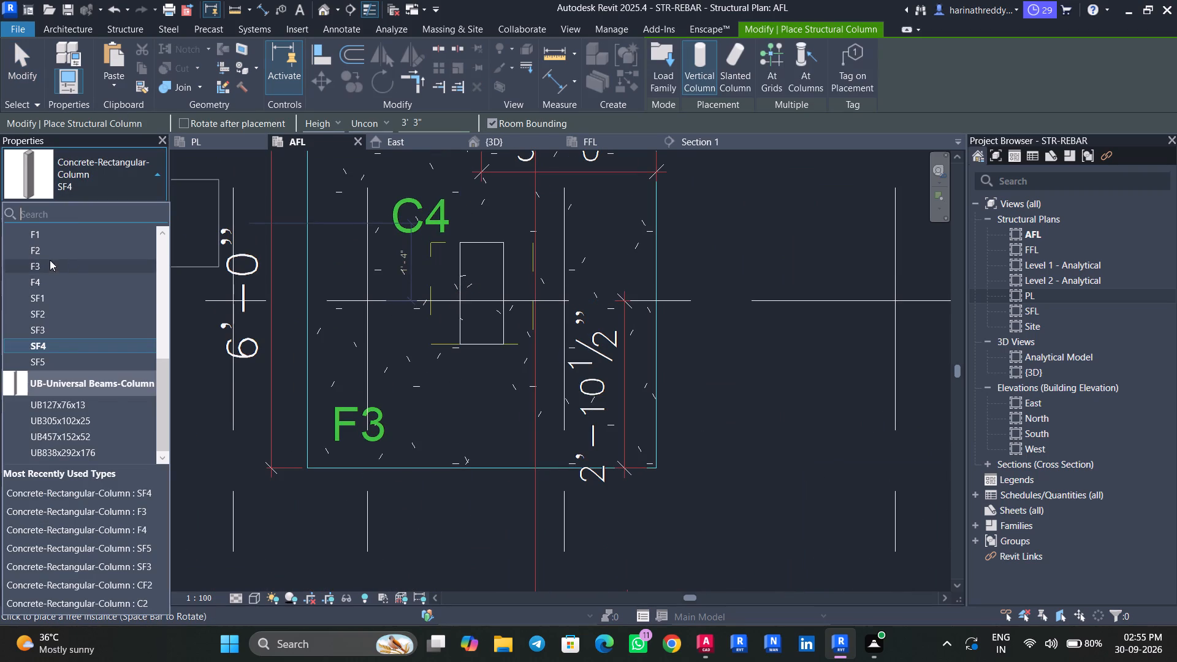
pyautogui.click(48, 269)
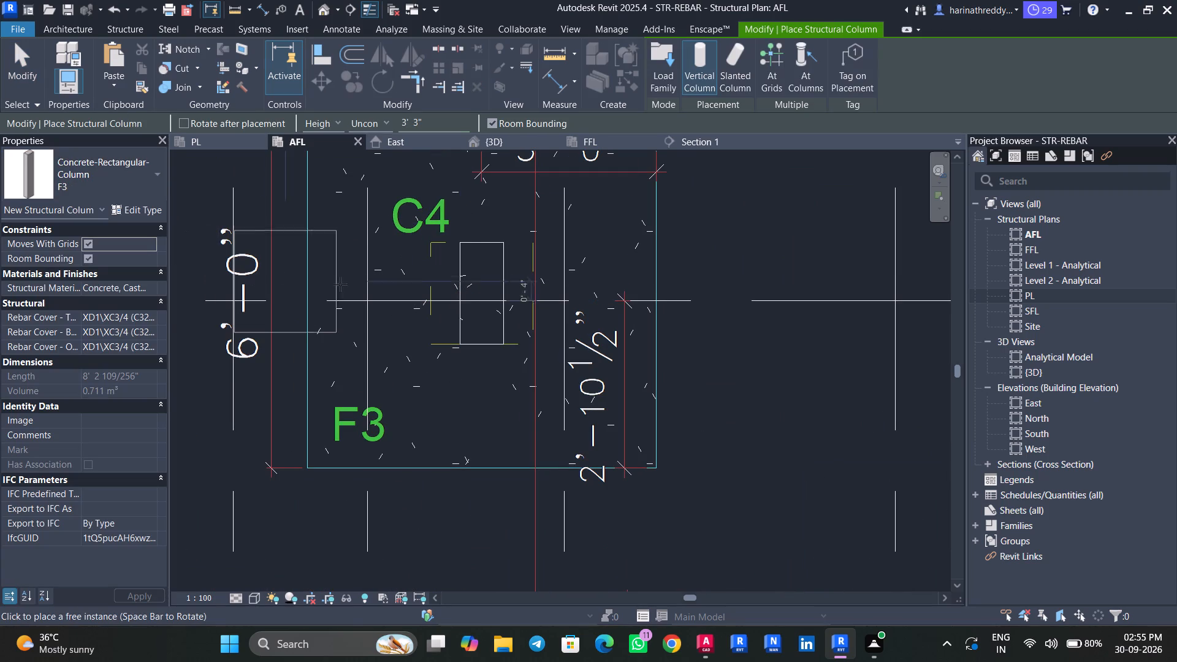
pyautogui.scroll(1, 481, 293)
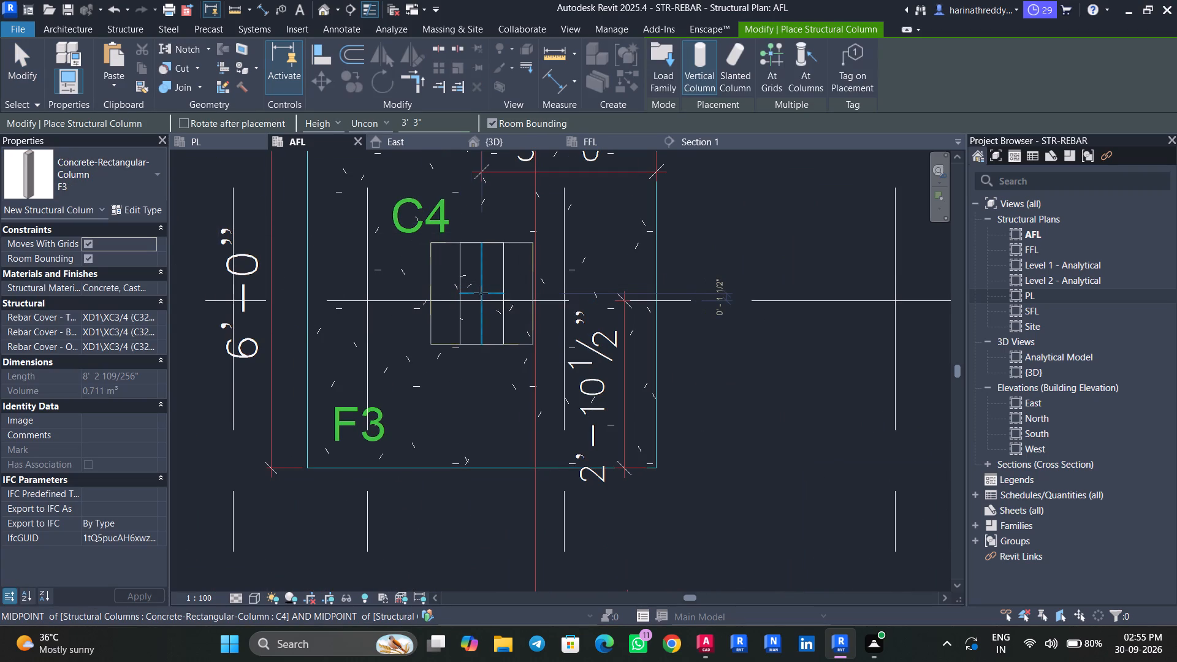
pyautogui.scroll(8, 481, 293)
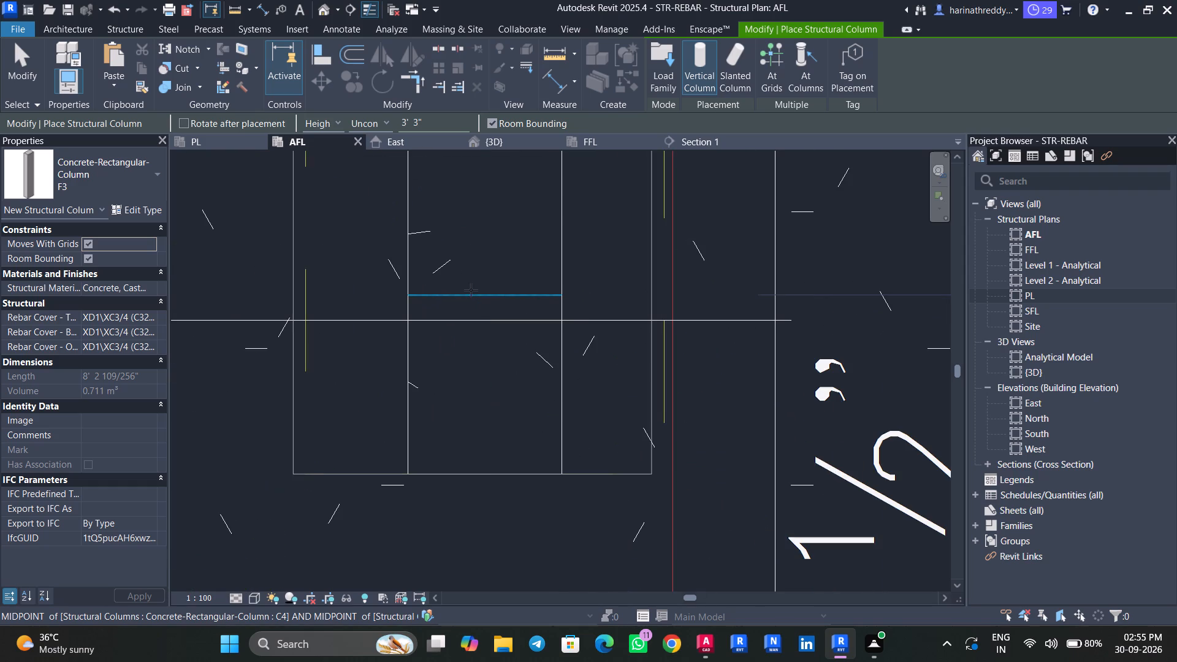
pyautogui.click(485, 292)
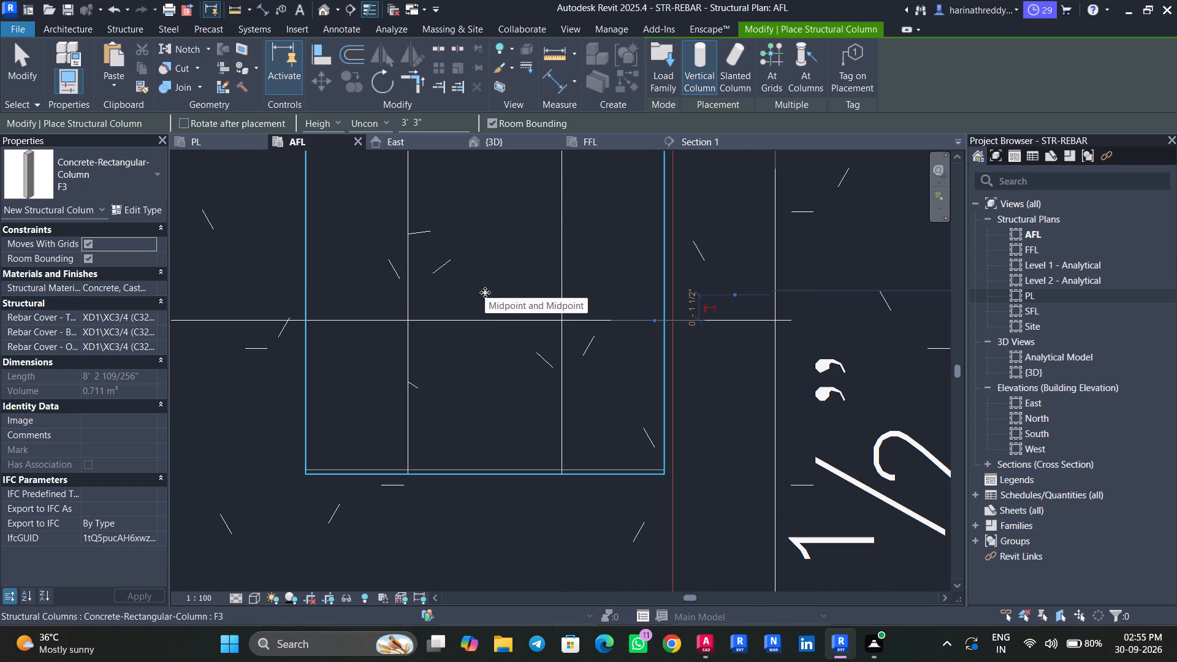
pyautogui.scroll(-4, 484, 292)
pyautogui.scroll(1, 484, 293)
pyautogui.scroll(-6, 484, 293)
pyautogui.press('Escape')
pyautogui.press('Escape')
# Place a vertical rectangular column of type F4 centred on column C3 near grids G and 3, over footing F4.
pyautogui.moveTo(728, 352); pyautogui.dragTo(488, 356, button='middle')
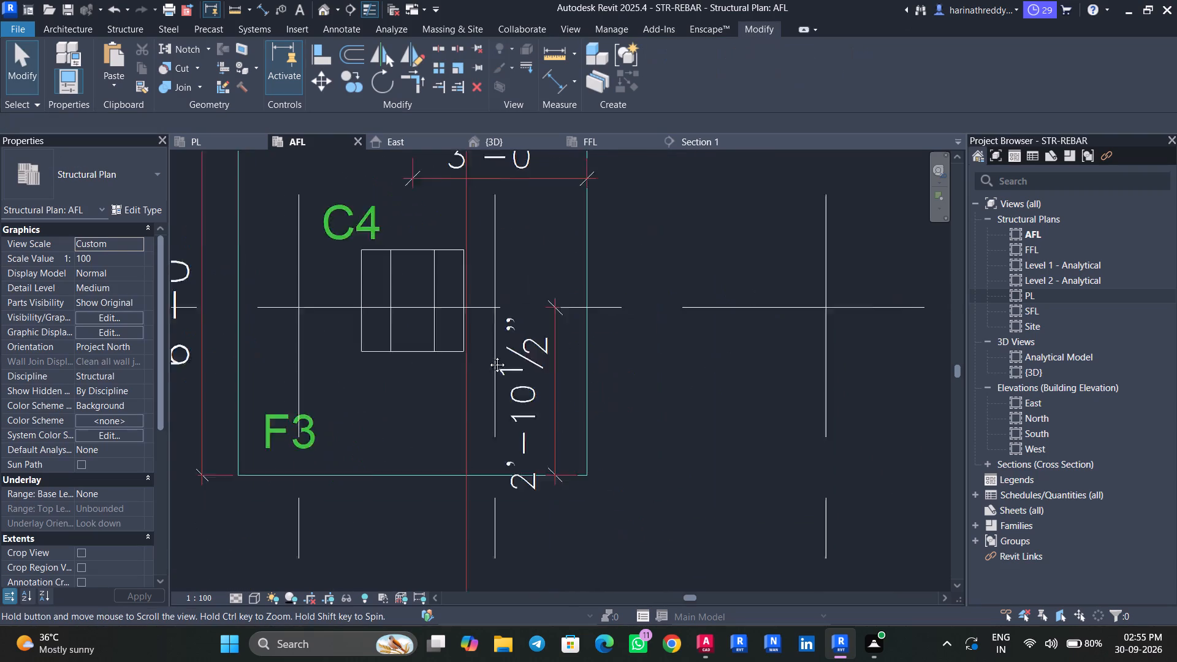
pyautogui.moveTo(488, 356); pyautogui.dragTo(362, 357, button='middle')
pyautogui.scroll(-5, 470, 361)
pyautogui.moveTo(565, 362); pyautogui.dragTo(498, 442, button='middle')
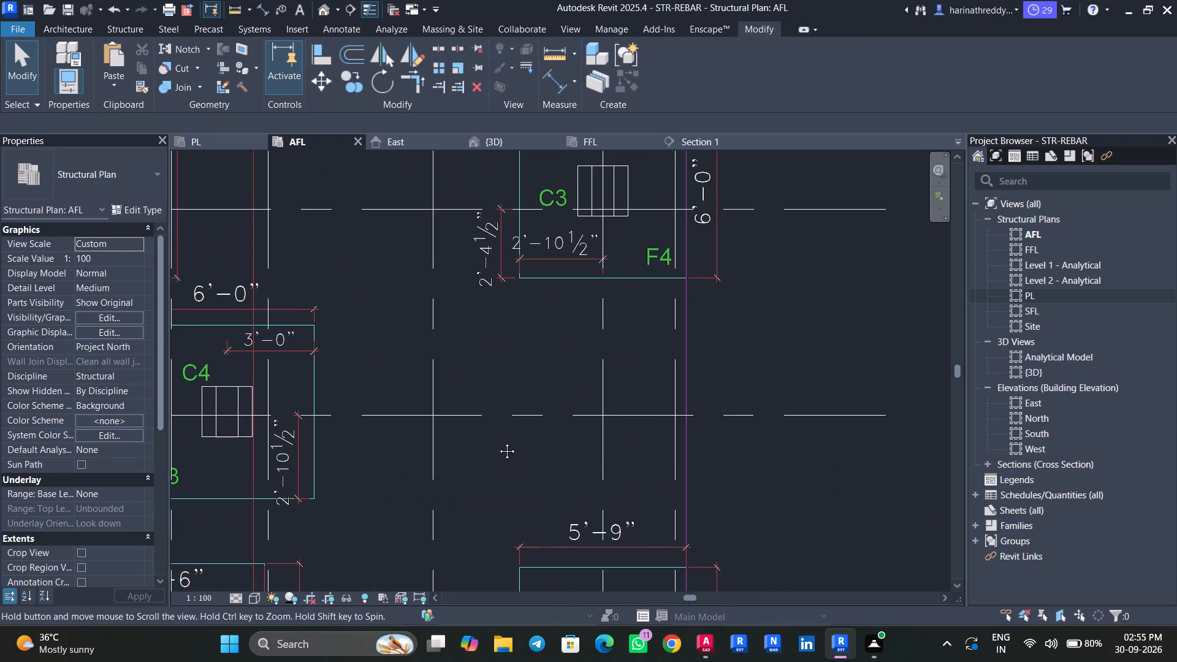
pyautogui.moveTo(498, 442); pyautogui.dragTo(574, 209, button='middle')
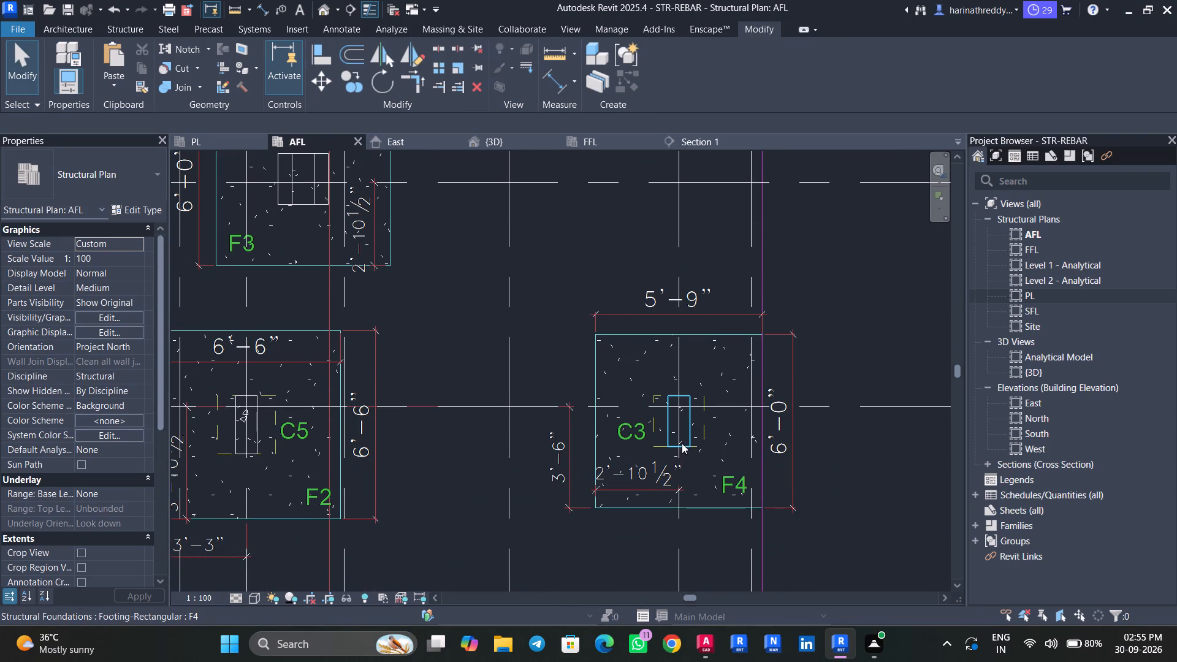
pyautogui.press('c')
pyautogui.press('l')
pyautogui.scroll(9, 672, 438)
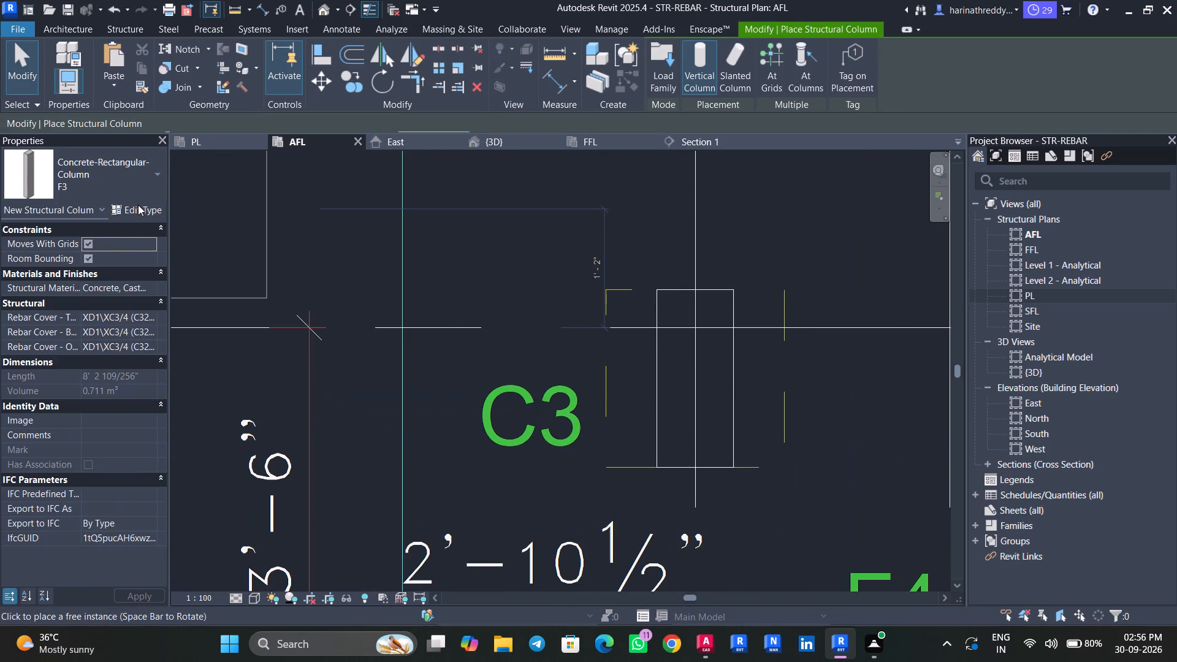
pyautogui.click(109, 175)
pyautogui.click(54, 282)
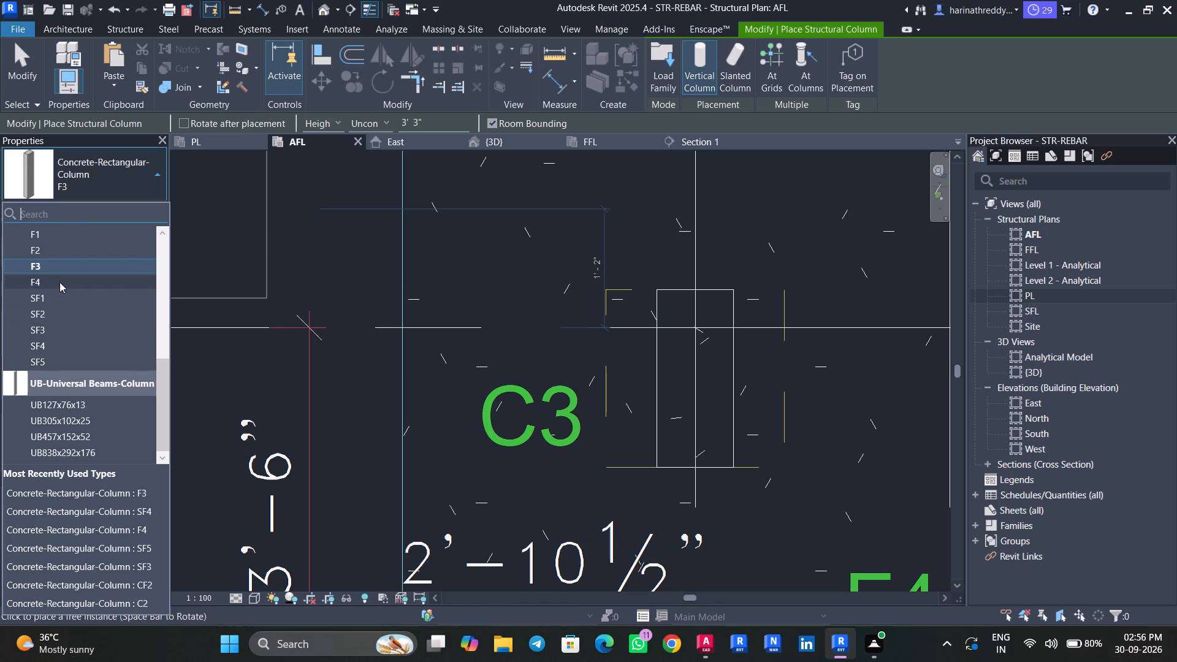
pyautogui.click(693, 377)
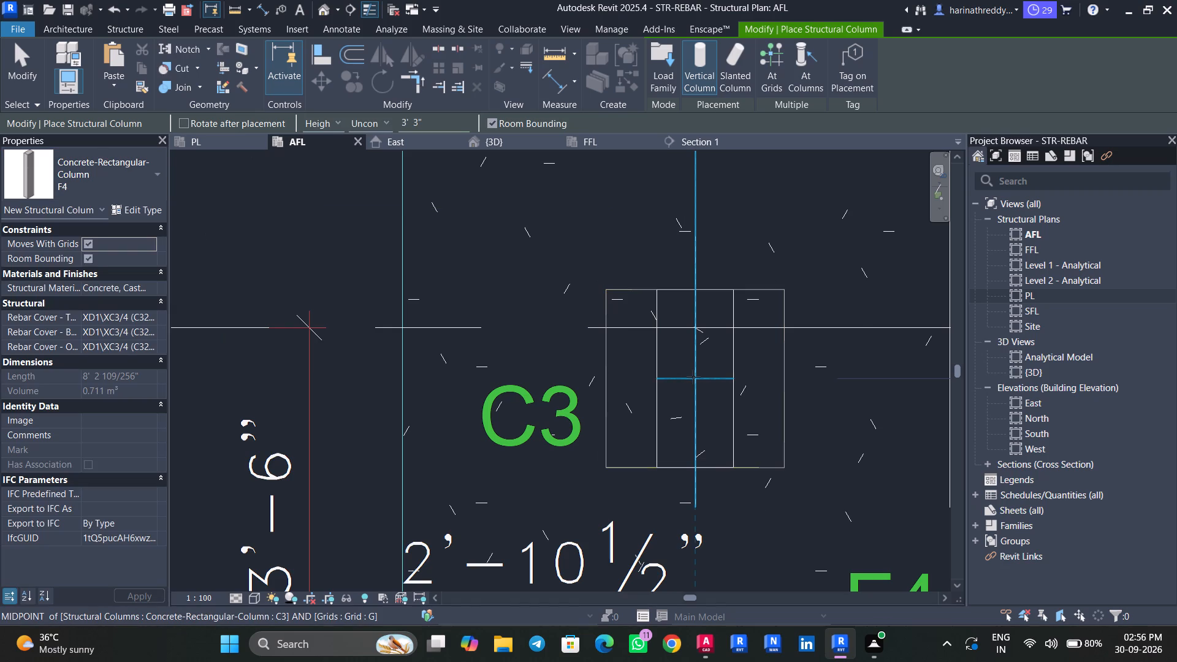
pyautogui.scroll(-1, 693, 377)
pyautogui.scroll(1, 693, 377)
pyautogui.scroll(-8, 693, 377)
pyautogui.press('Escape')
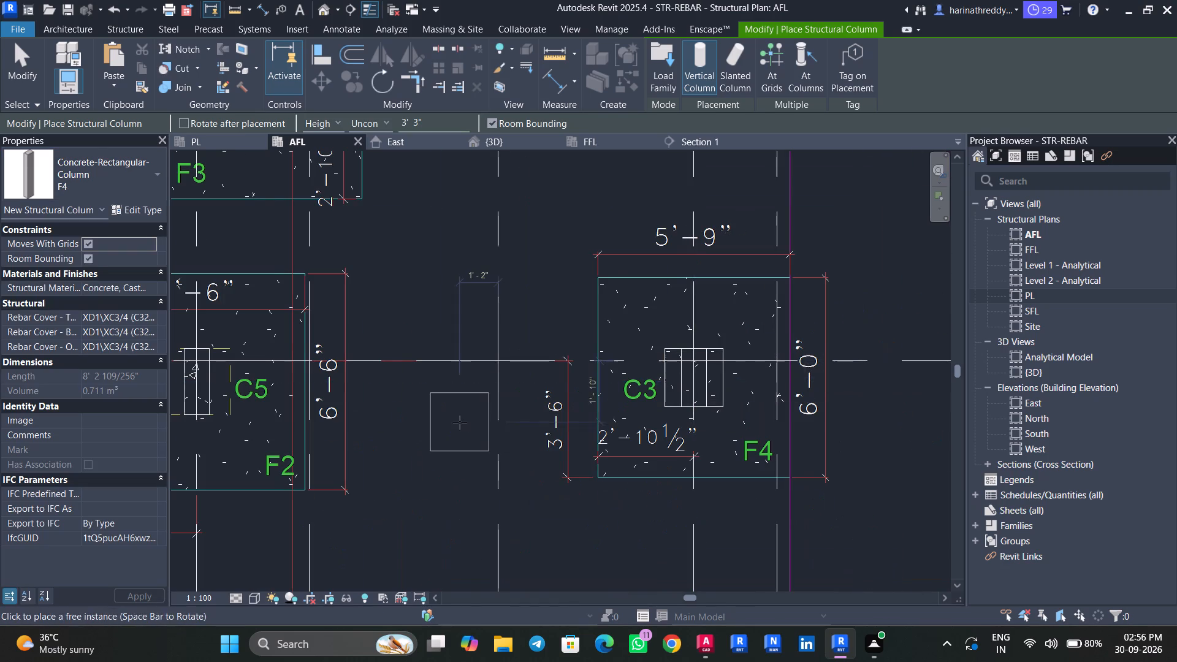
# Place a vertical rectangular column of type F2 centred on column C5 near grids D and 3, over footing F2.
pyautogui.moveTo(460, 422); pyautogui.dragTo(622, 416, button='middle')
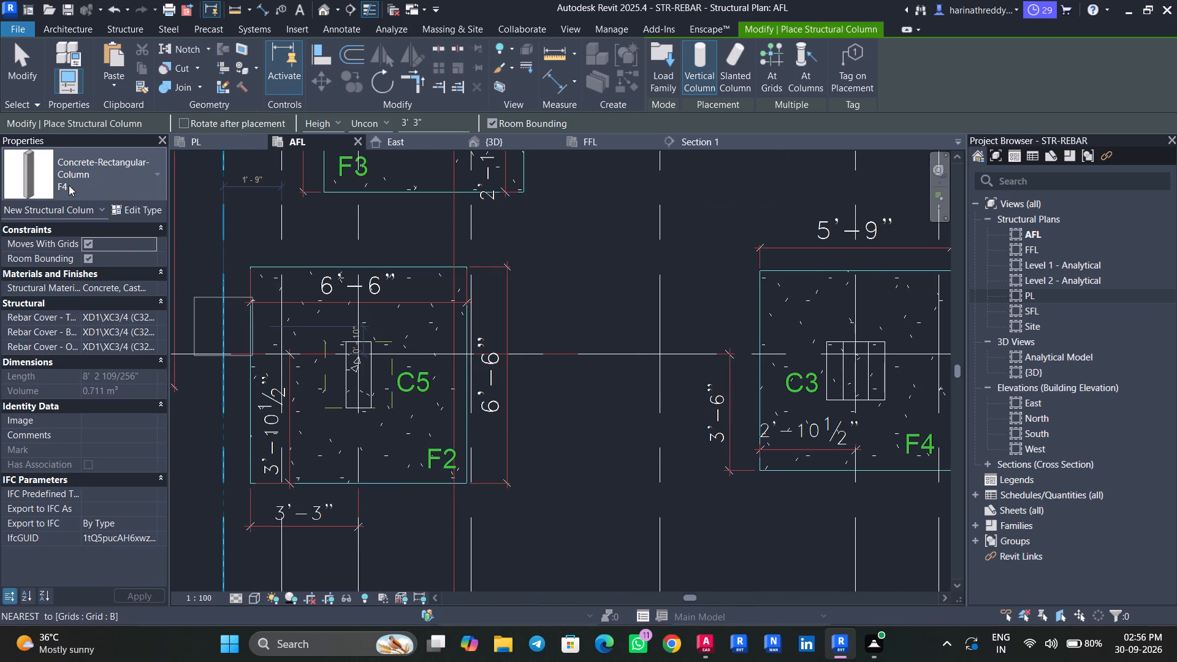
pyautogui.click(69, 185)
pyautogui.click(51, 251)
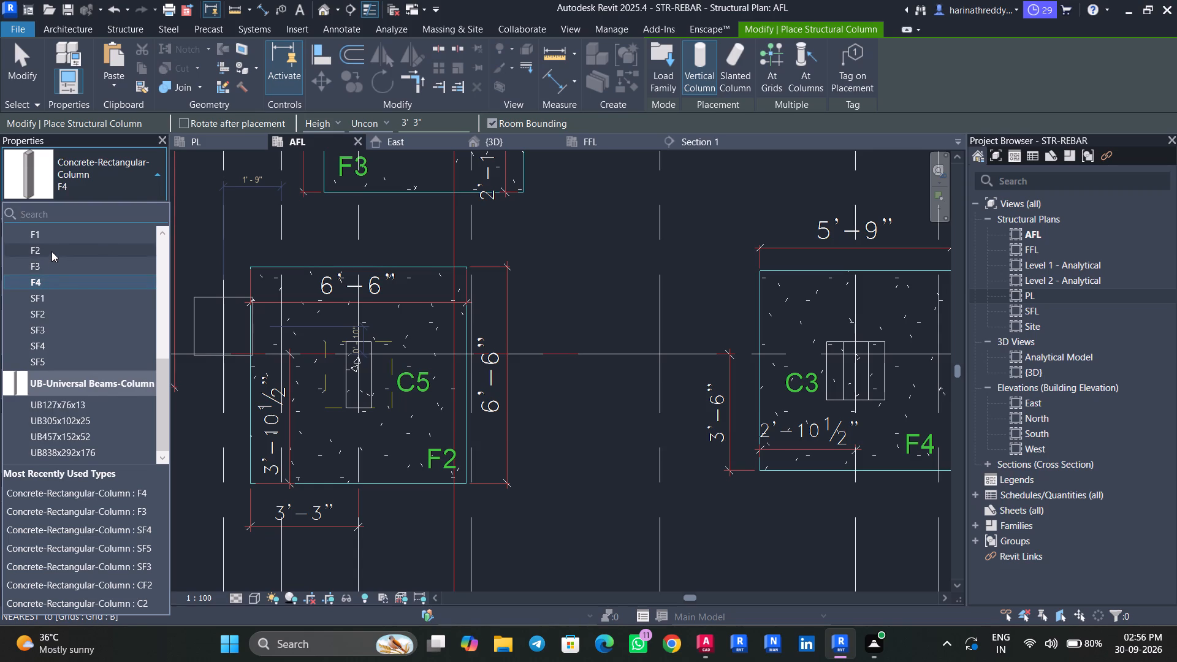
pyautogui.scroll(4, 365, 370)
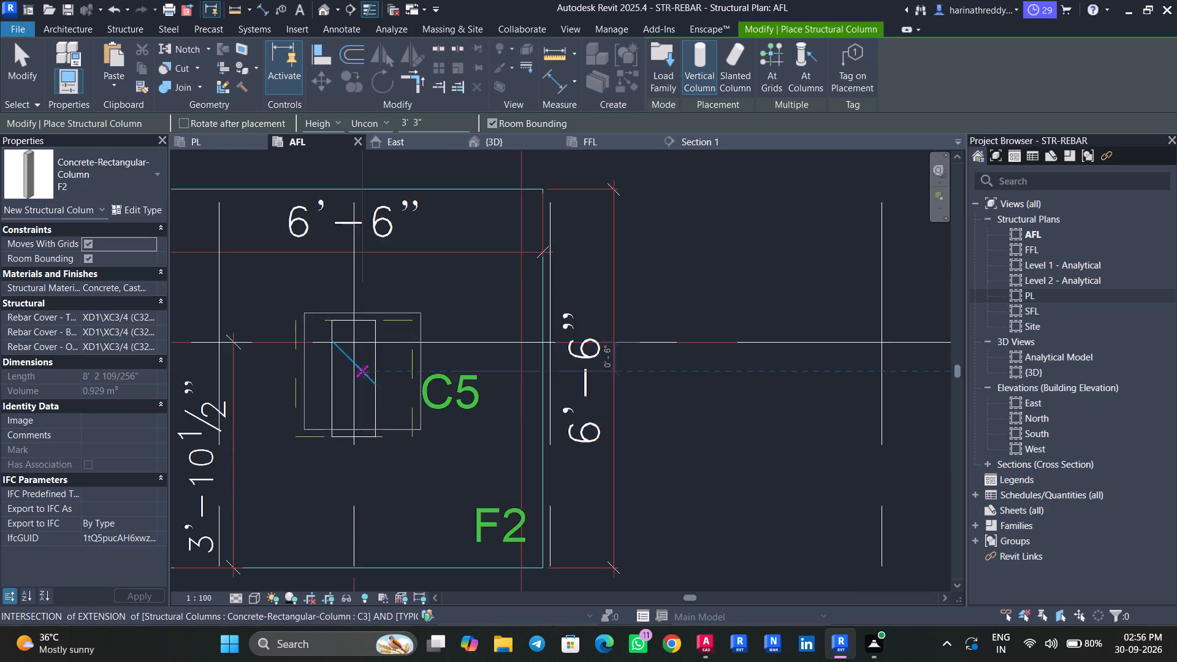
pyautogui.scroll(4, 364, 371)
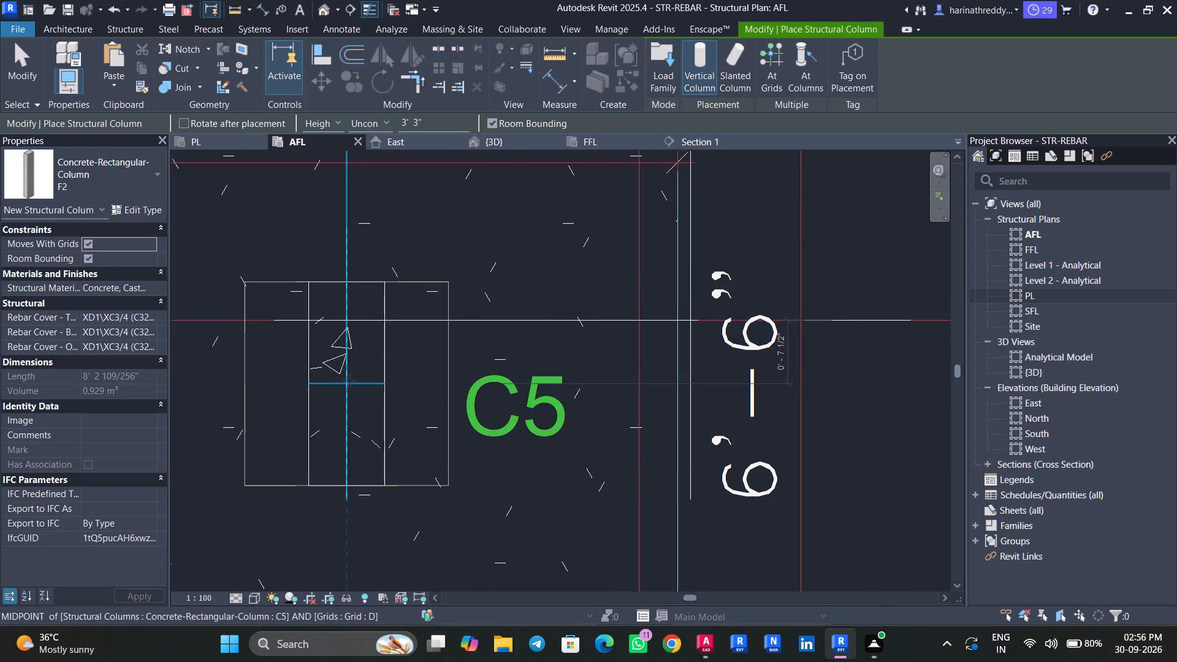
pyautogui.click(349, 381)
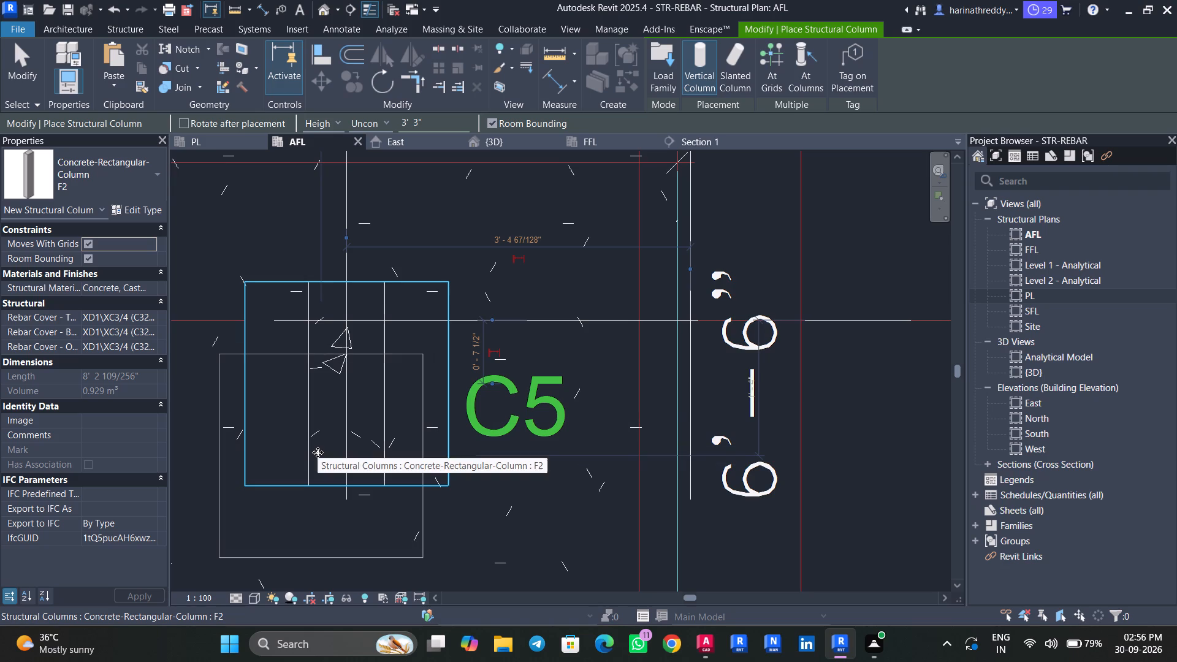
pyautogui.press('Escape')
pyautogui.press('Escape')
pyautogui.press('Escape')
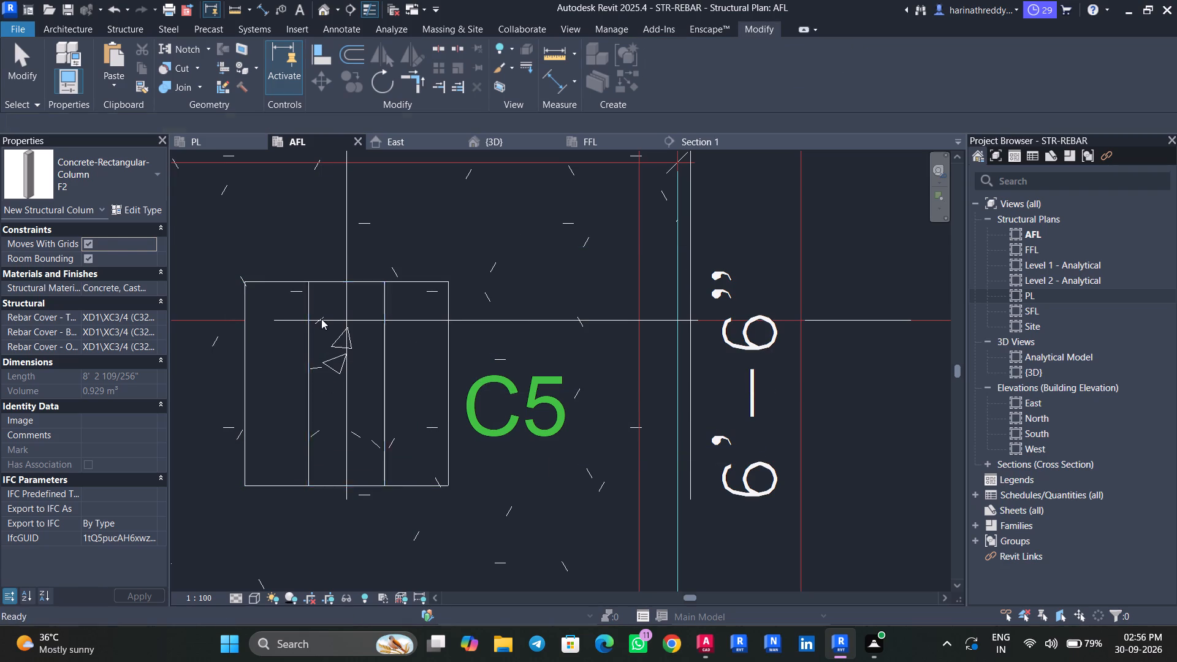
pyautogui.press('Escape')
# Inspect the F2 column around column C5, and look over the footings along grid 2.
pyautogui.click(284, 314)
pyautogui.scroll(5, 284, 314)
pyautogui.moveTo(280, 314); pyautogui.dragTo(554, 322, button='middle')
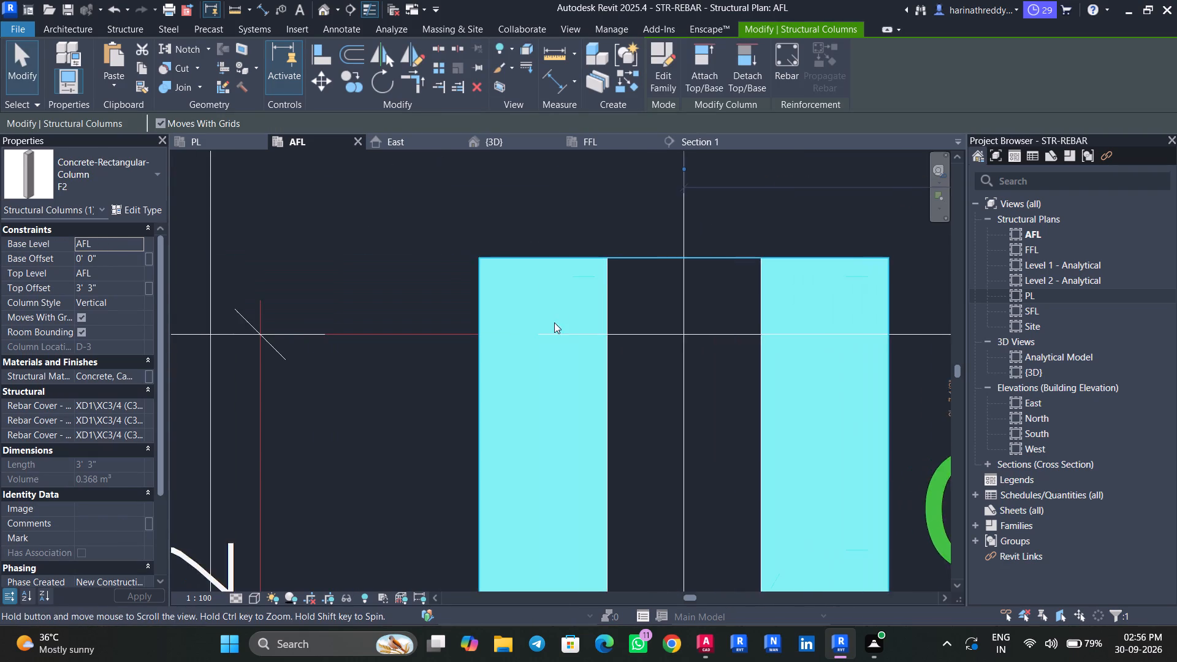
pyautogui.scroll(-16, 554, 322)
pyautogui.moveTo(405, 355); pyautogui.dragTo(454, 438, button='middle')
pyautogui.moveTo(454, 438); pyautogui.dragTo(459, 159, button='middle')
pyautogui.moveTo(414, 370); pyautogui.dragTo(414, 161, button='middle')
pyautogui.middleClick(414, 164)
pyautogui.press('Escape')
pyautogui.press('Escape')
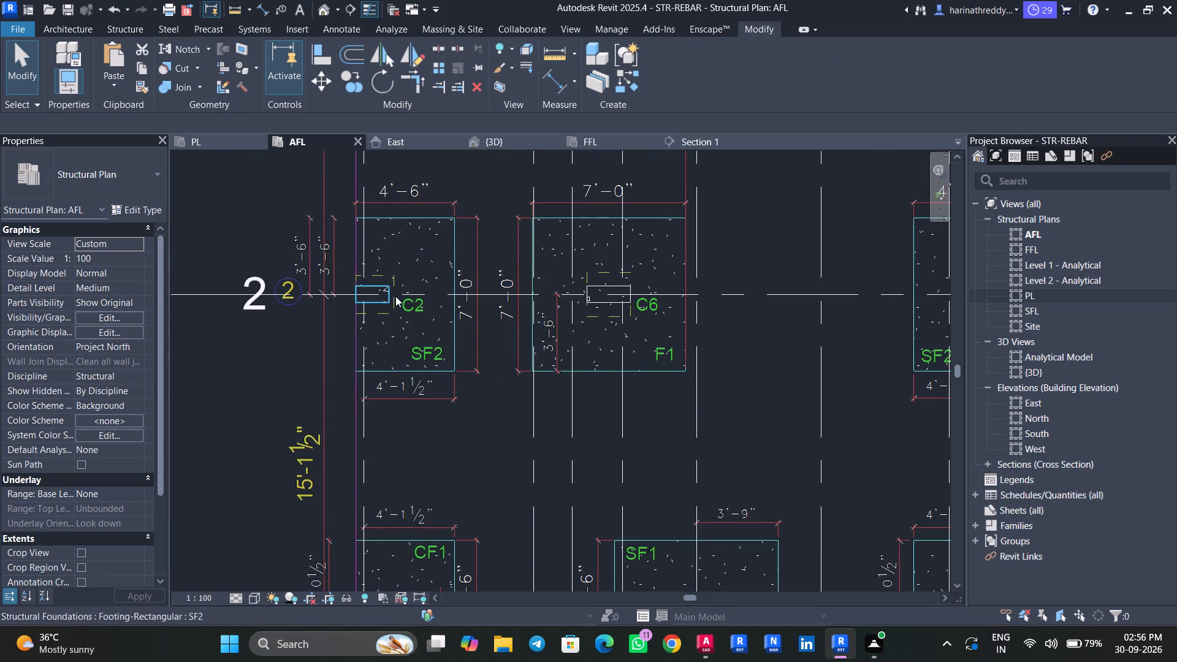
# Look over the C2 columns near grids 3 and 4 and footing LP1, returning to footing SF2 at grid 2.
pyautogui.moveTo(395, 296); pyautogui.dragTo(414, 536, button='middle')
pyautogui.moveTo(458, 294); pyautogui.dragTo(448, 481, button='middle')
pyautogui.scroll(4, 376, 199)
pyautogui.moveTo(373, 183); pyautogui.dragTo(377, 219, button='middle')
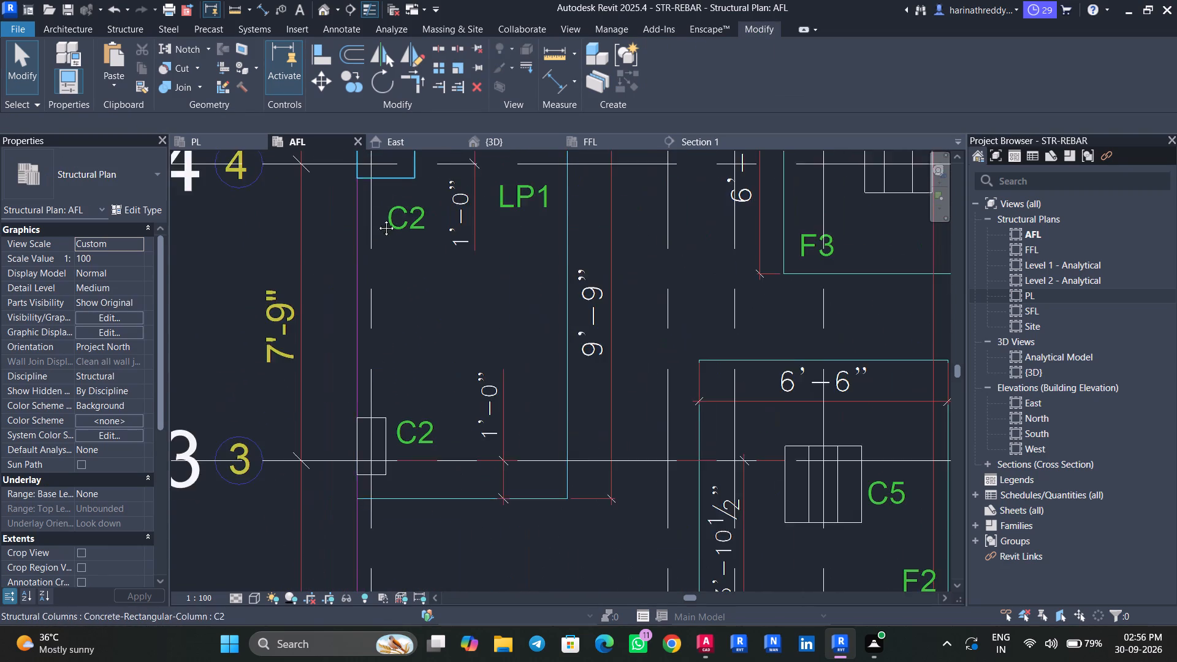
pyautogui.moveTo(377, 219); pyautogui.dragTo(374, 406, button='middle')
pyautogui.scroll(9, 374, 406)
pyautogui.scroll(-1, 440, 419)
pyautogui.scroll(1, 440, 419)
pyautogui.scroll(-7, 460, 382)
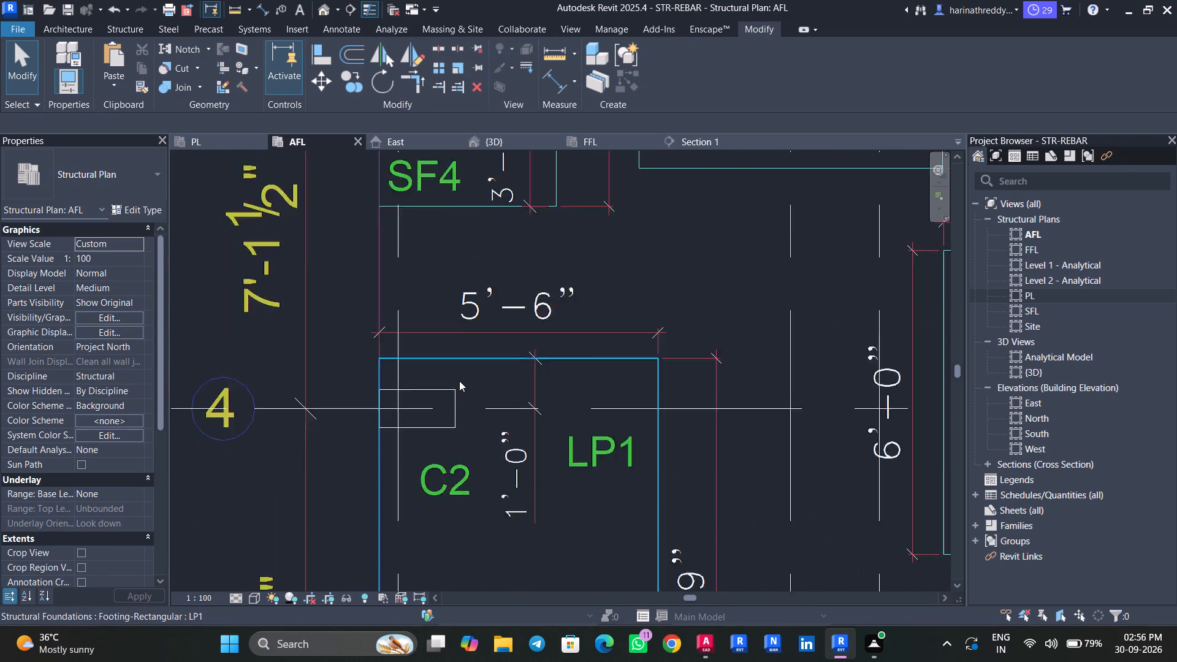
pyautogui.scroll(-3, 459, 381)
pyautogui.moveTo(495, 461); pyautogui.dragTo(418, 150, button='middle')
pyautogui.moveTo(476, 420); pyautogui.dragTo(478, 199, button='middle')
pyautogui.moveTo(491, 421); pyautogui.dragTo(543, 156, button='middle')
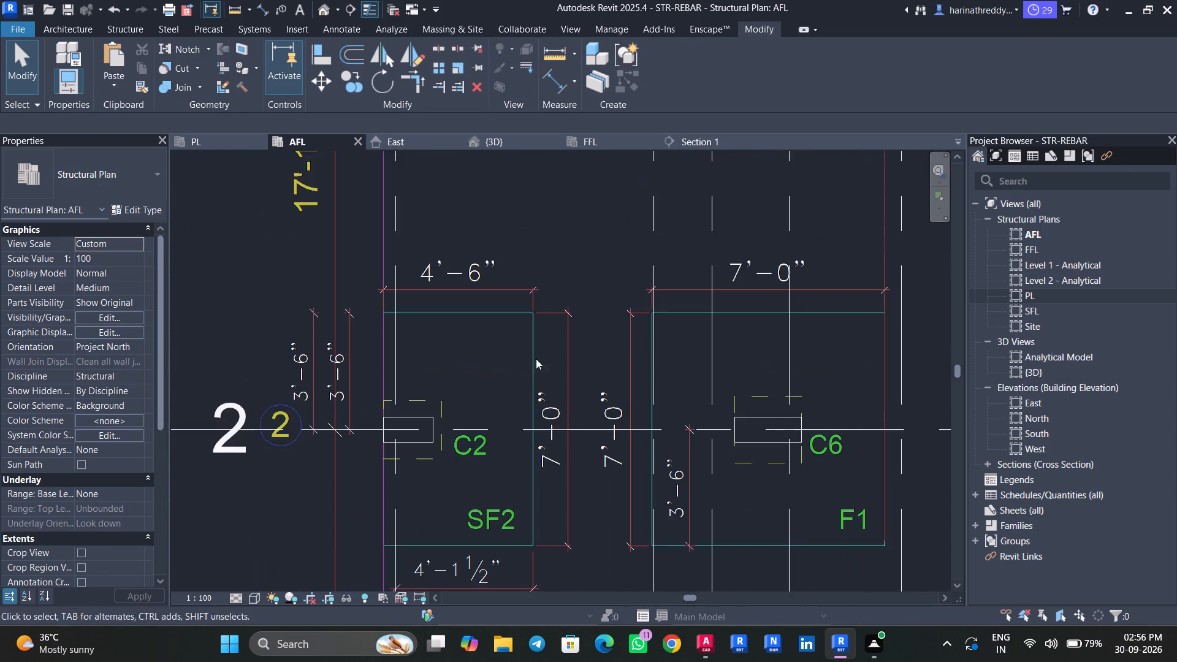
# Place a vertical rectangular column of type SF2 centred on column C2 at grid 2, over footing SF2.
pyautogui.moveTo(539, 364); pyautogui.dragTo(536, 300, button='middle')
pyautogui.scroll(1, 536, 311)
pyautogui.press('Escape')
pyautogui.press('Escape')
pyautogui.press('c')
pyautogui.press('l')
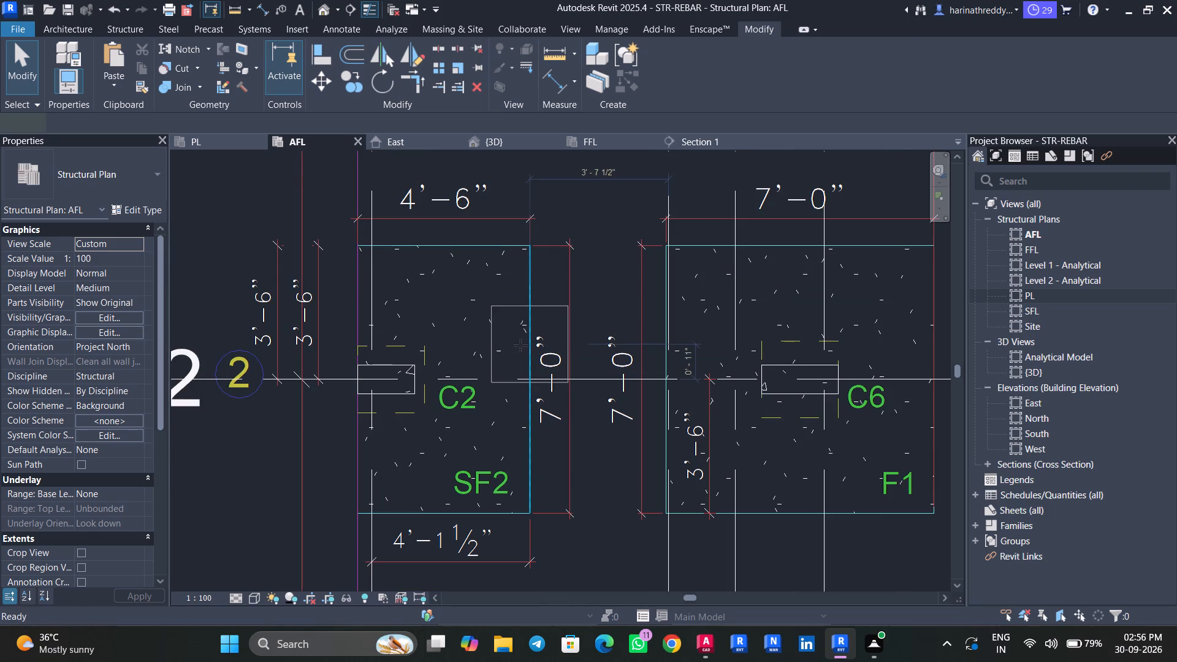
pyautogui.click(90, 180)
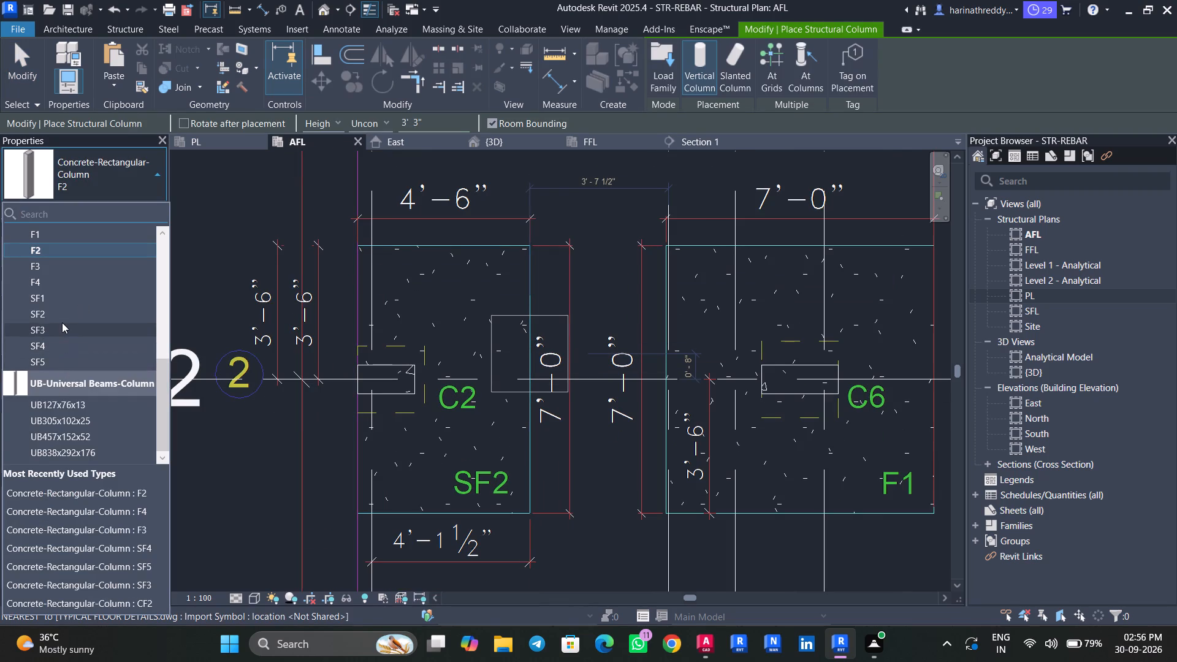
pyautogui.click(62, 313)
pyautogui.scroll(9, 397, 379)
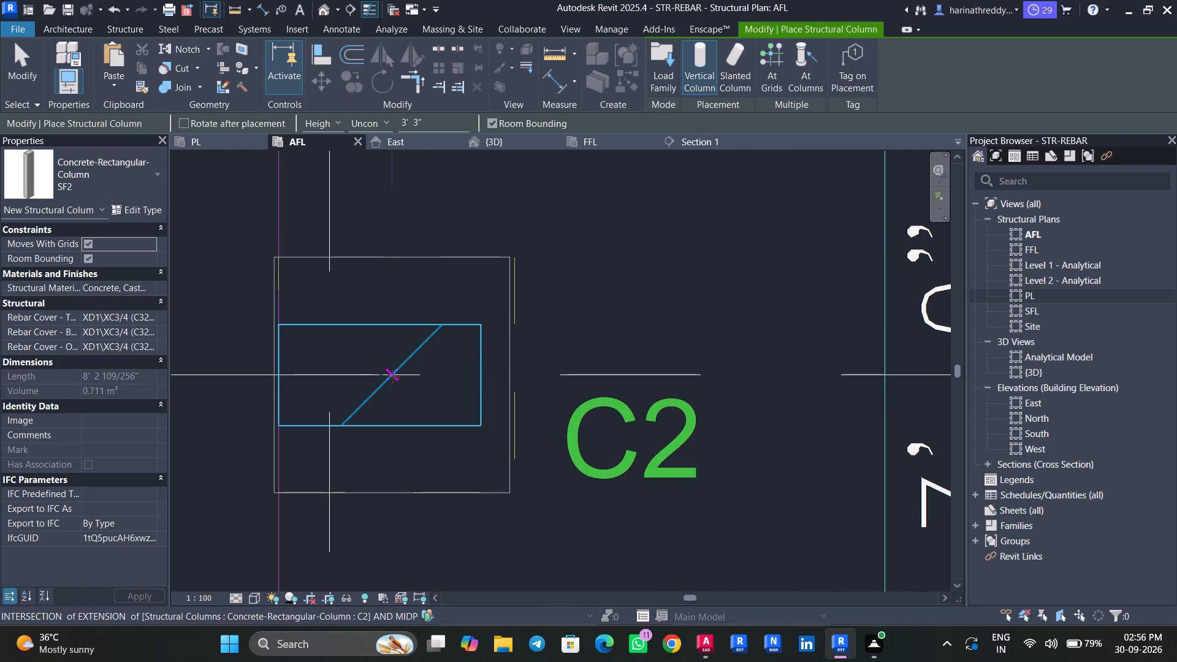
pyautogui.scroll(4, 400, 372)
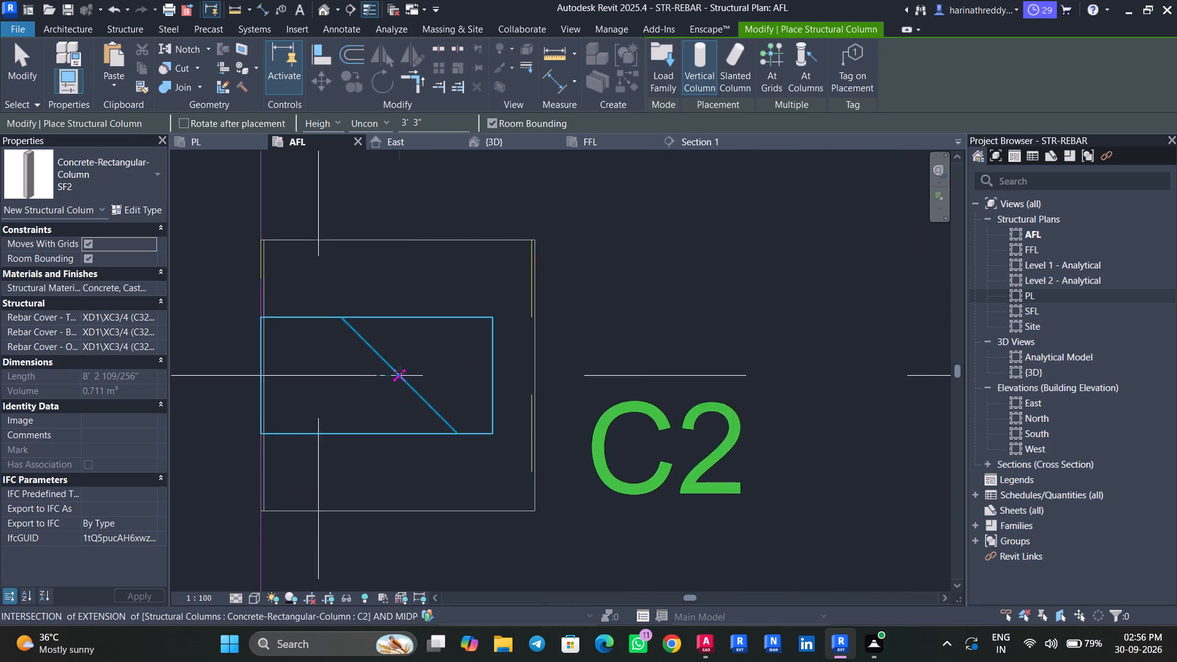
pyautogui.scroll(1, 400, 372)
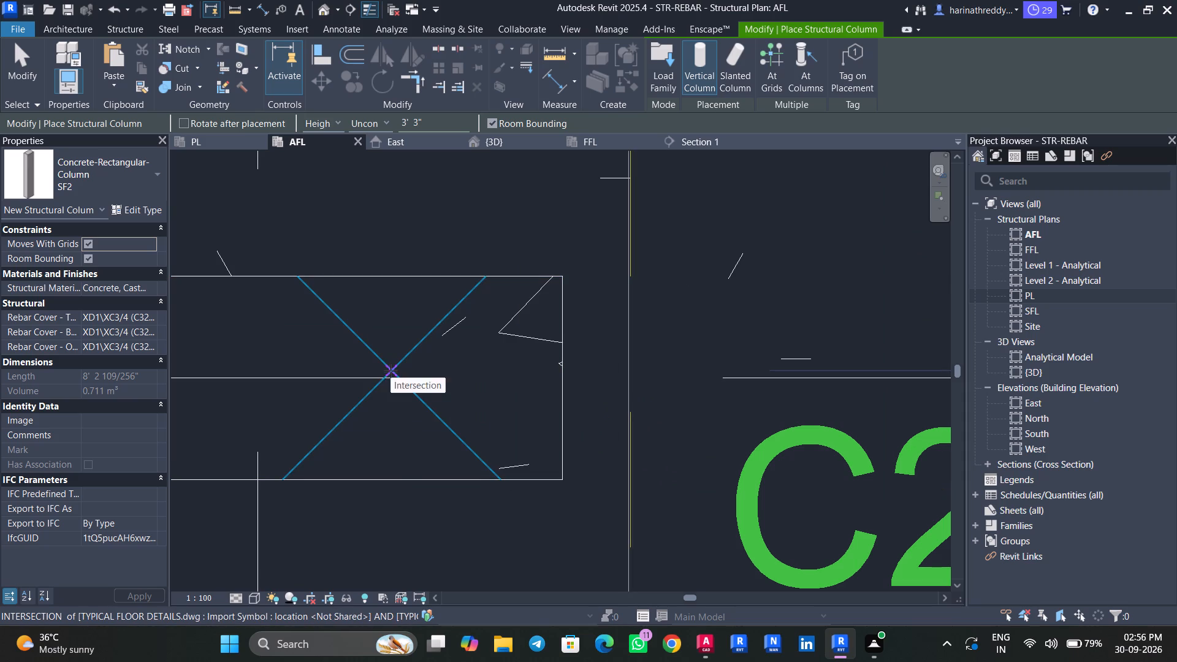
pyautogui.scroll(2, 392, 371)
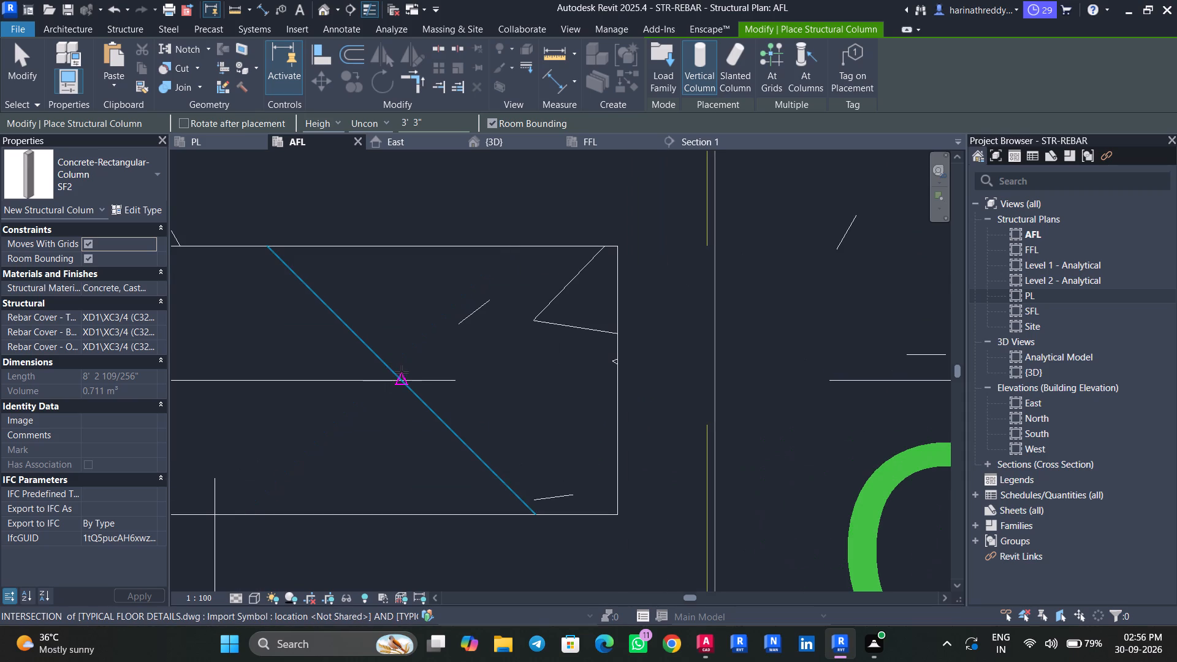
pyautogui.click(402, 371)
pyautogui.press('Escape')
pyautogui.press('Escape')
pyautogui.press('Escape')
pyautogui.press('Escape')
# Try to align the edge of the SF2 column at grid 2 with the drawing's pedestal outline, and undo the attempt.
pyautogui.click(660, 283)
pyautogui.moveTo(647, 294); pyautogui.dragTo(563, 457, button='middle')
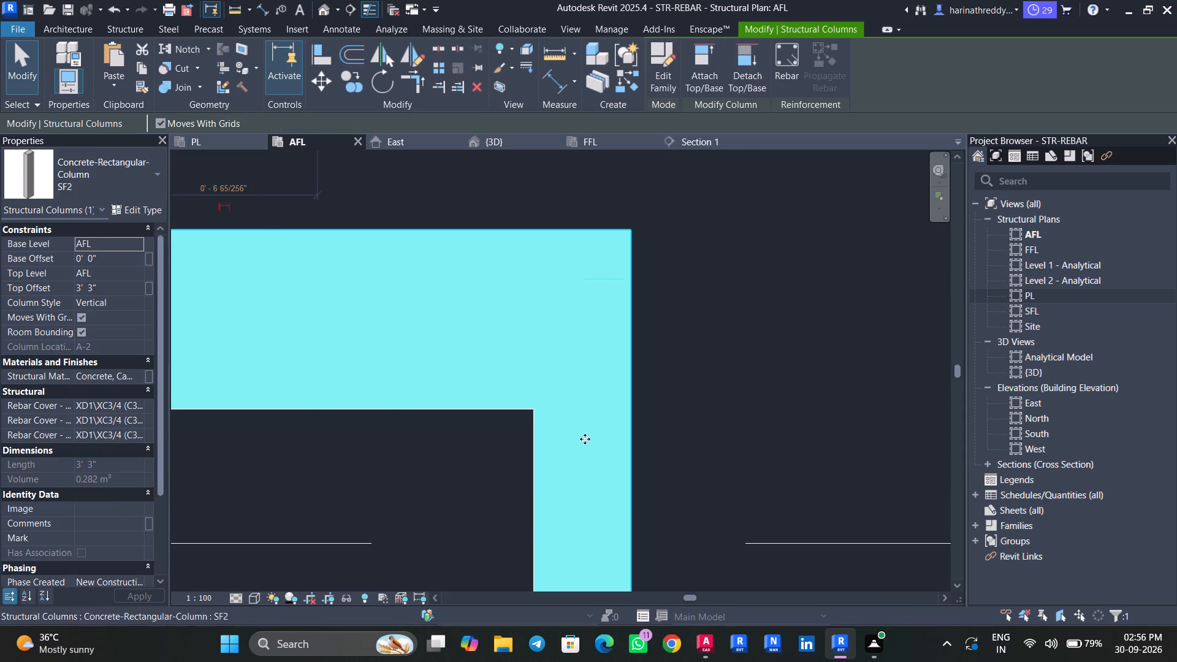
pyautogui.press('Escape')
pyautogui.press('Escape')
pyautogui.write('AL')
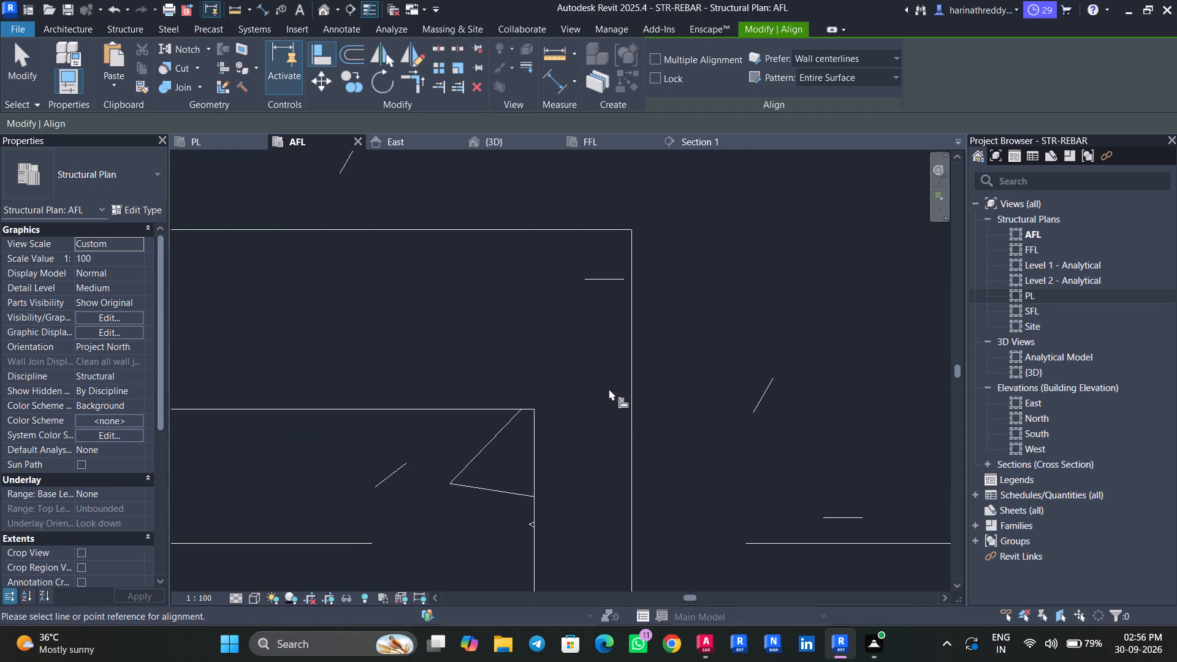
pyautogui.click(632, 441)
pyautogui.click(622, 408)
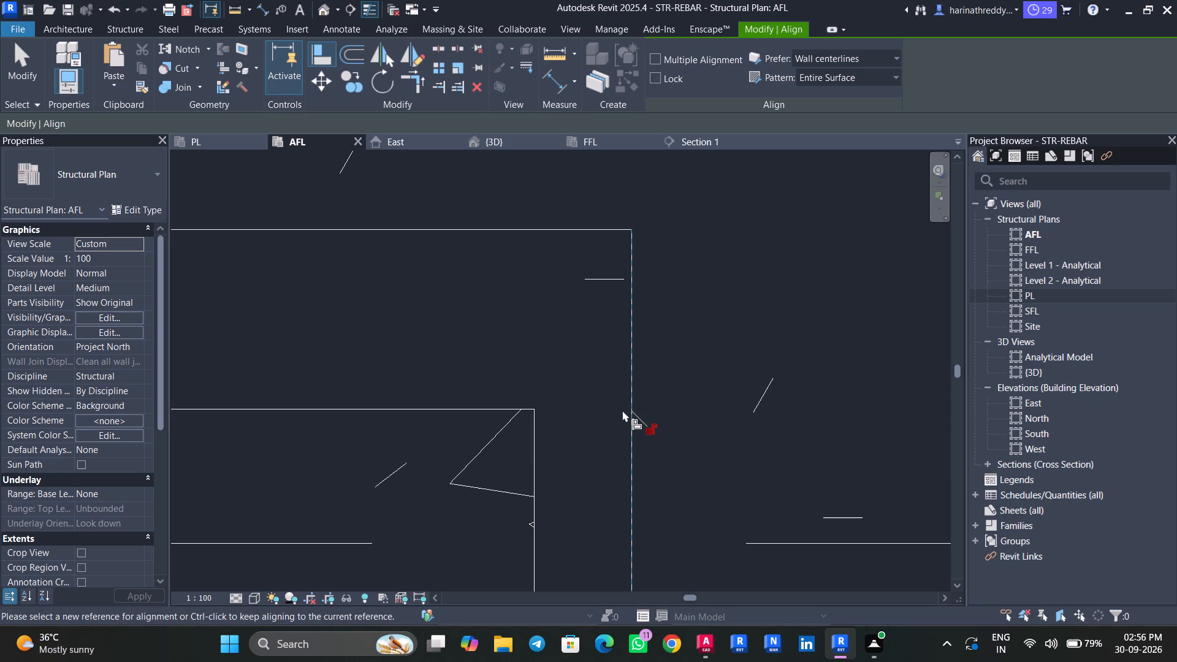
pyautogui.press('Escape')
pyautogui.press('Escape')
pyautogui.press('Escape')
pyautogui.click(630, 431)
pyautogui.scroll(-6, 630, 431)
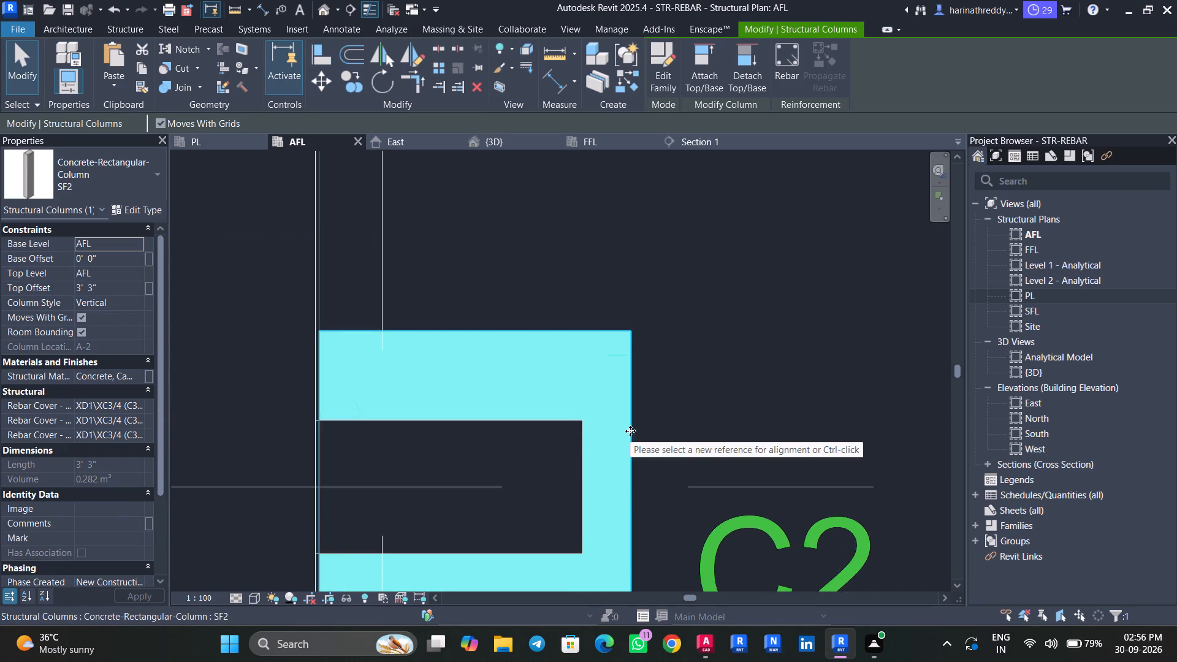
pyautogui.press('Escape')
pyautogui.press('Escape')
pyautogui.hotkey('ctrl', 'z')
# Align the SF2 column's edge nearest the C2 label with the dashed pedestal outline in the imported drawing.
pyautogui.scroll(-3, 609, 417)
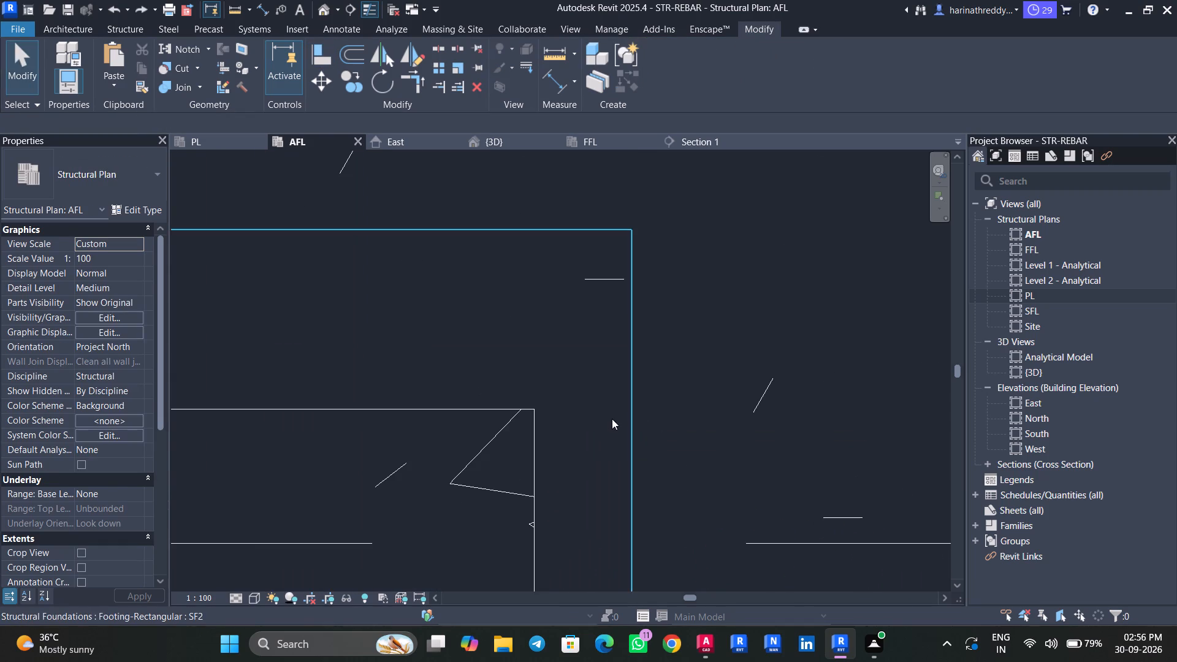
pyautogui.scroll(-7, 612, 419)
pyautogui.scroll(9, 443, 381)
pyautogui.moveTo(565, 396); pyautogui.dragTo(387, 397, button='middle')
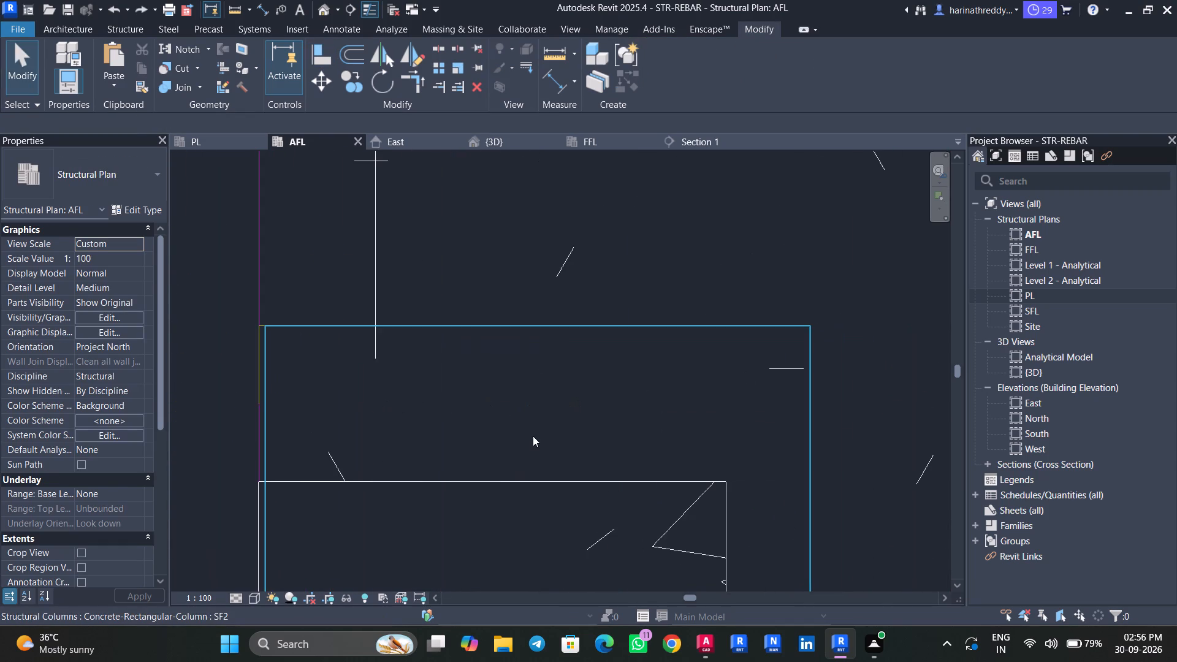
pyautogui.write('AL')
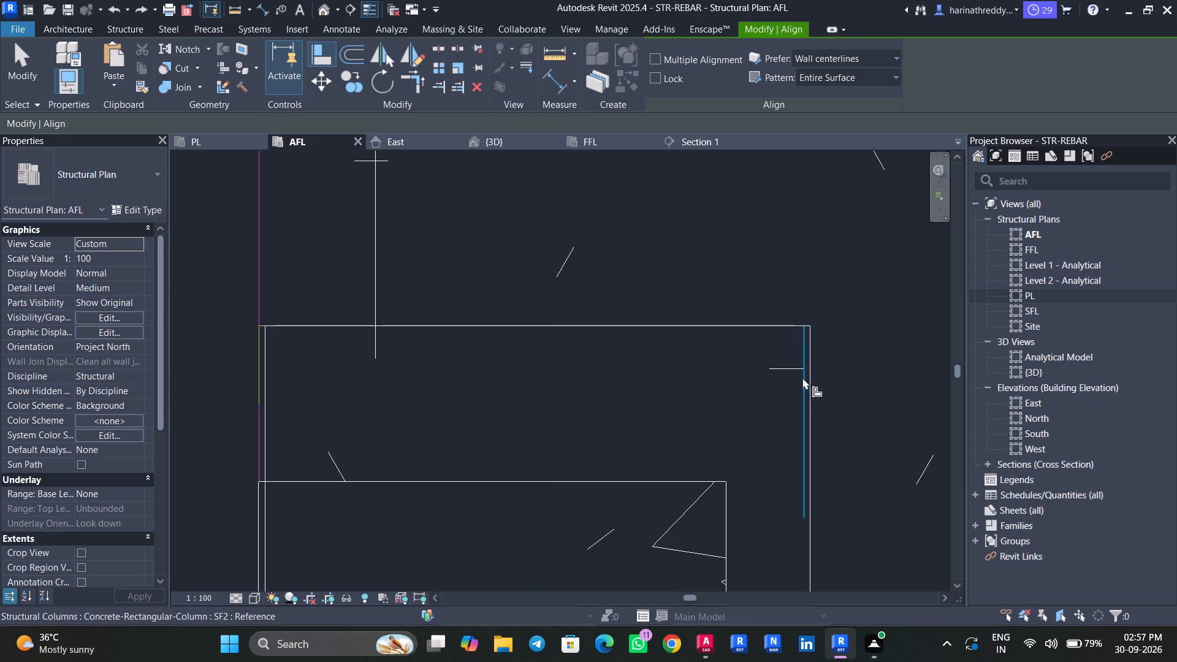
pyautogui.click(801, 378)
pyautogui.scroll(3, 810, 384)
pyautogui.click(810, 384)
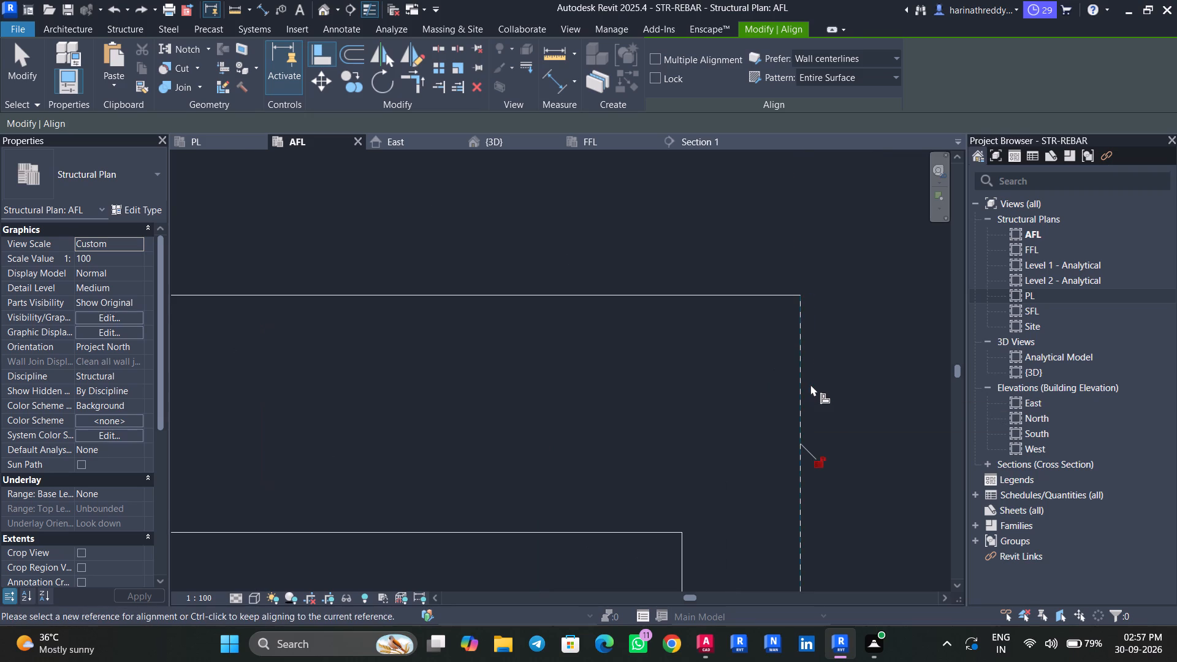
pyautogui.scroll(-9, 810, 384)
pyautogui.press('Escape')
pyautogui.press('Escape')
pyautogui.scroll(5, 593, 368)
pyautogui.click(595, 368)
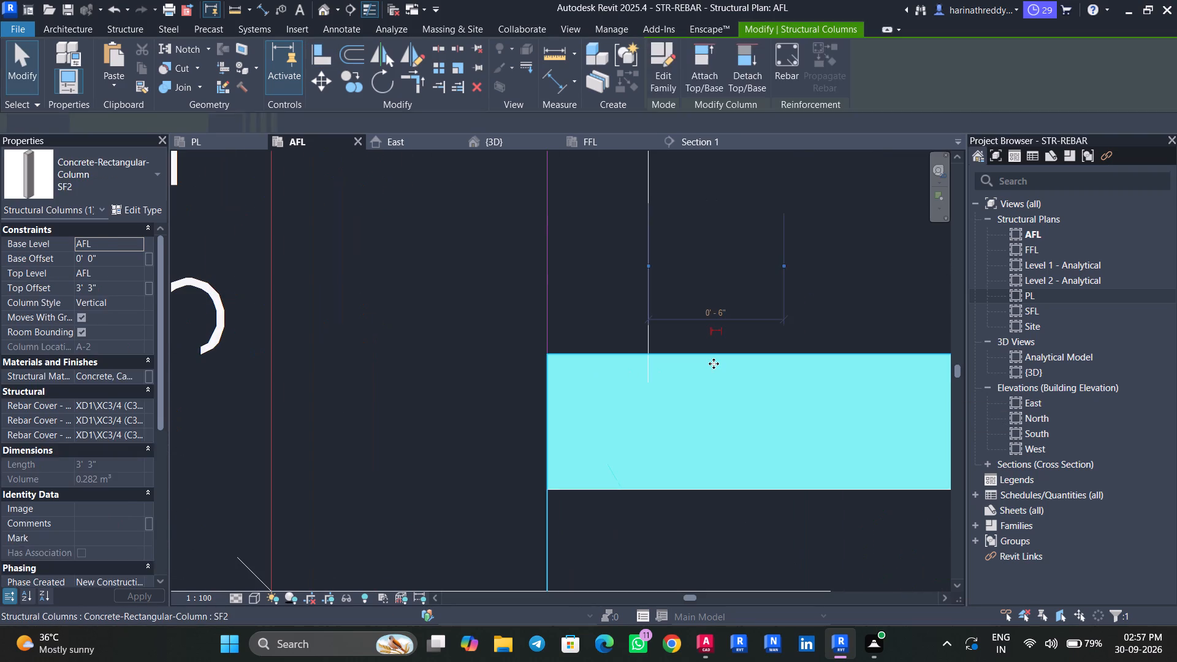
pyautogui.press('Escape')
pyautogui.press('Escape')
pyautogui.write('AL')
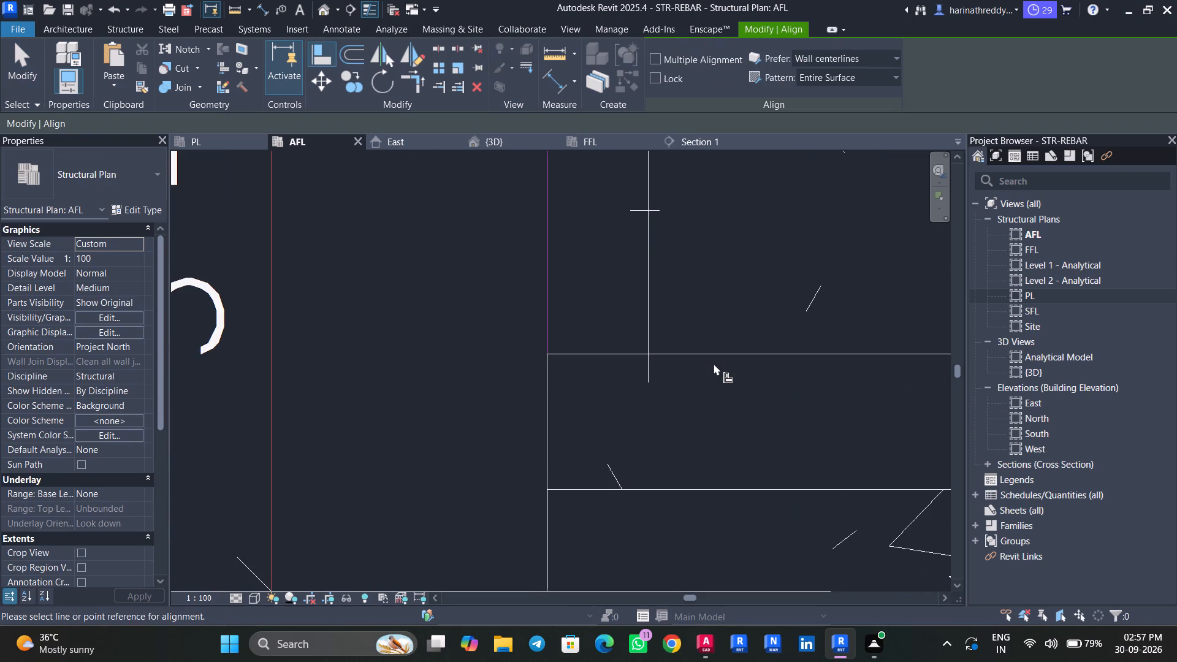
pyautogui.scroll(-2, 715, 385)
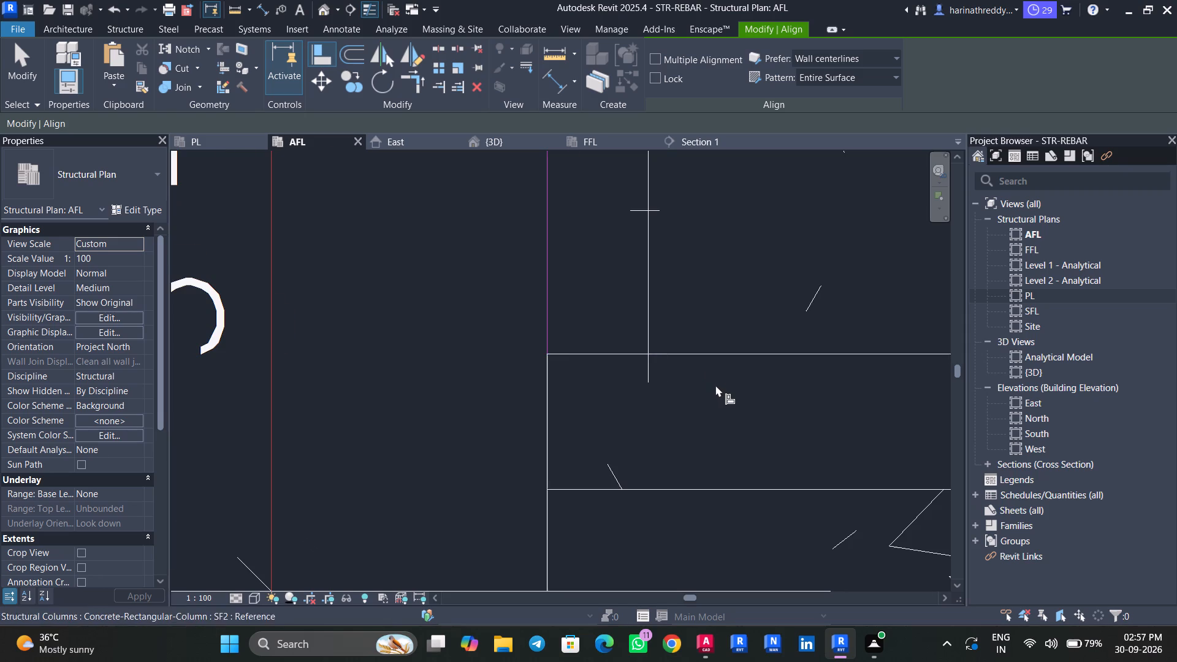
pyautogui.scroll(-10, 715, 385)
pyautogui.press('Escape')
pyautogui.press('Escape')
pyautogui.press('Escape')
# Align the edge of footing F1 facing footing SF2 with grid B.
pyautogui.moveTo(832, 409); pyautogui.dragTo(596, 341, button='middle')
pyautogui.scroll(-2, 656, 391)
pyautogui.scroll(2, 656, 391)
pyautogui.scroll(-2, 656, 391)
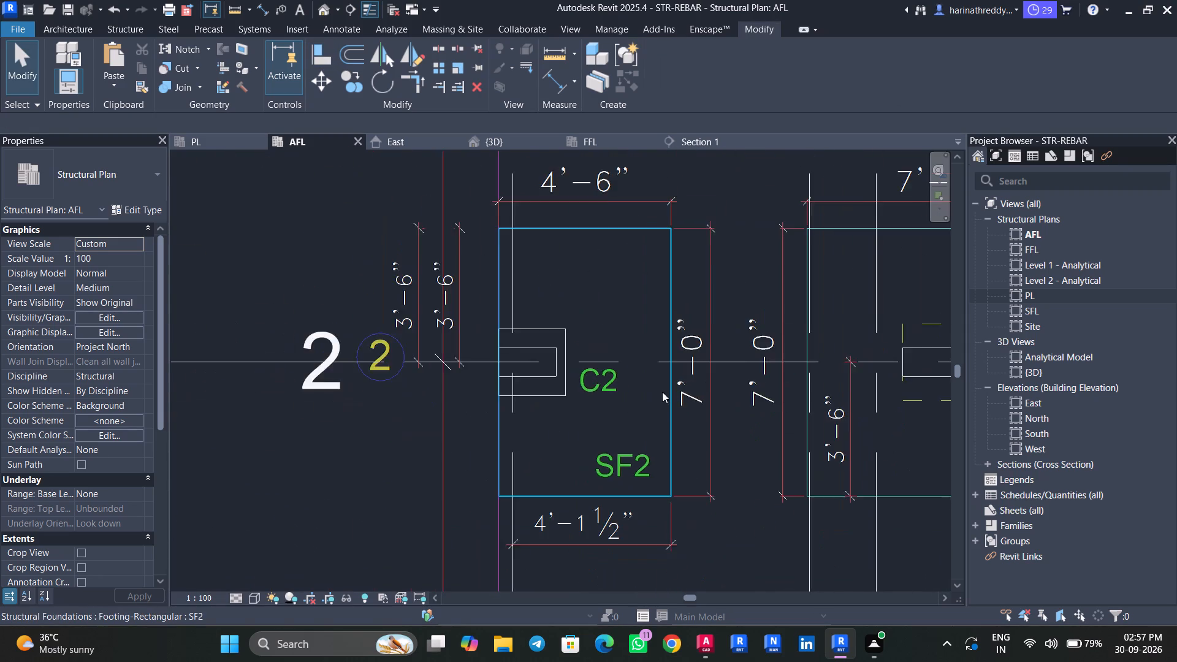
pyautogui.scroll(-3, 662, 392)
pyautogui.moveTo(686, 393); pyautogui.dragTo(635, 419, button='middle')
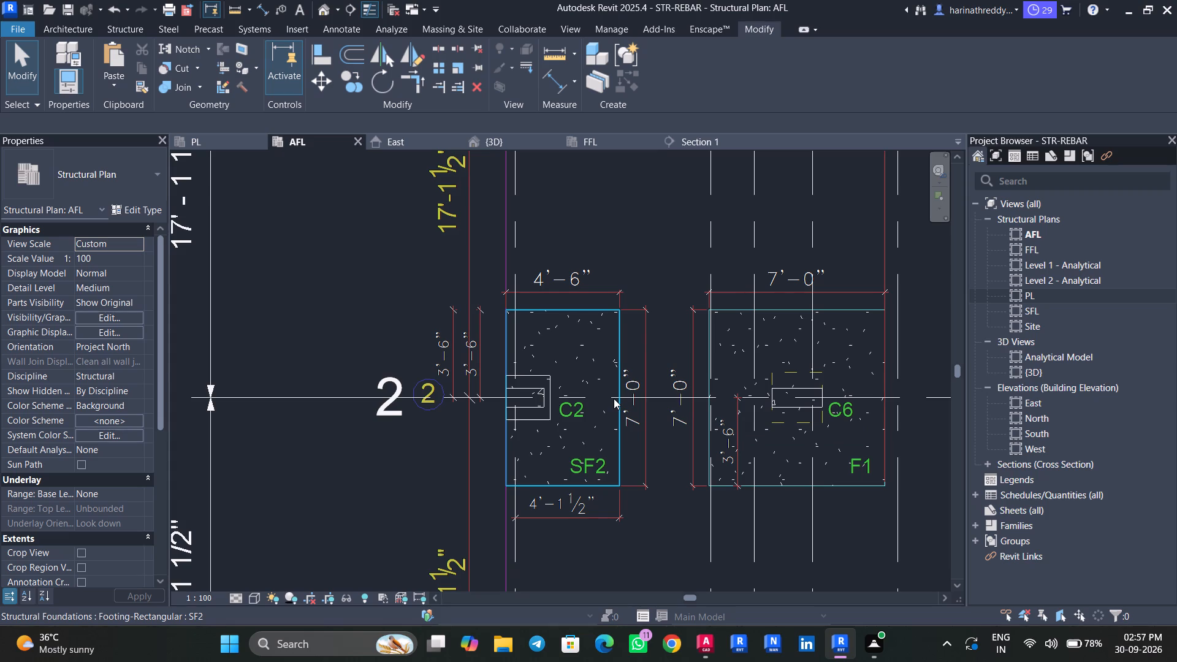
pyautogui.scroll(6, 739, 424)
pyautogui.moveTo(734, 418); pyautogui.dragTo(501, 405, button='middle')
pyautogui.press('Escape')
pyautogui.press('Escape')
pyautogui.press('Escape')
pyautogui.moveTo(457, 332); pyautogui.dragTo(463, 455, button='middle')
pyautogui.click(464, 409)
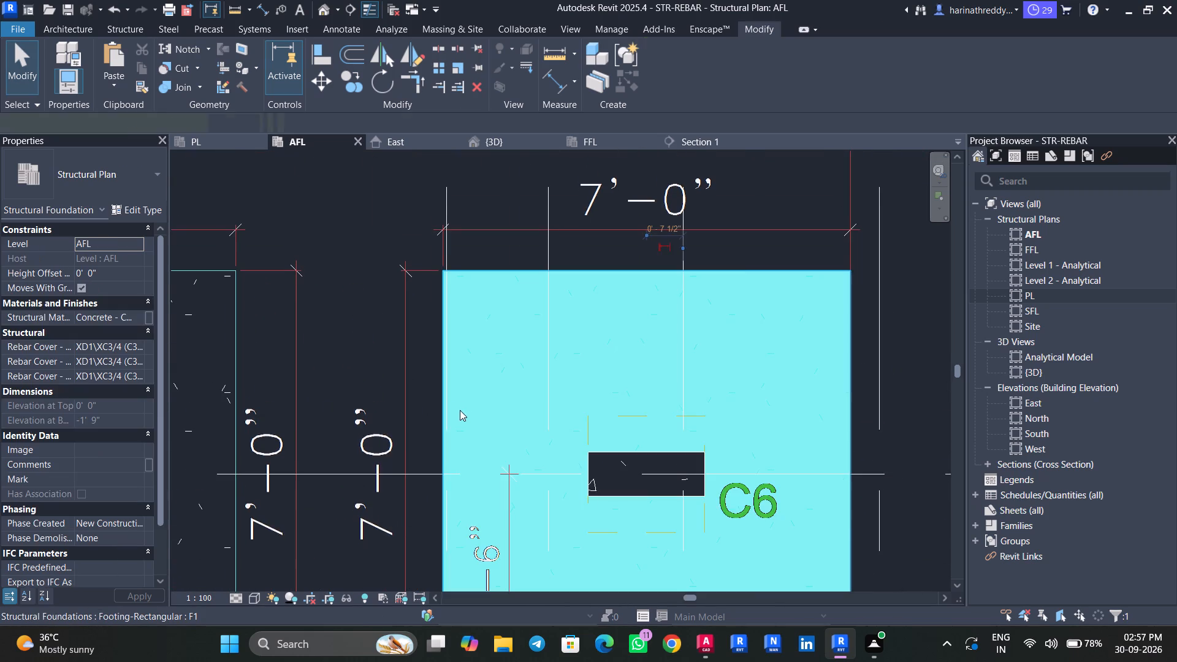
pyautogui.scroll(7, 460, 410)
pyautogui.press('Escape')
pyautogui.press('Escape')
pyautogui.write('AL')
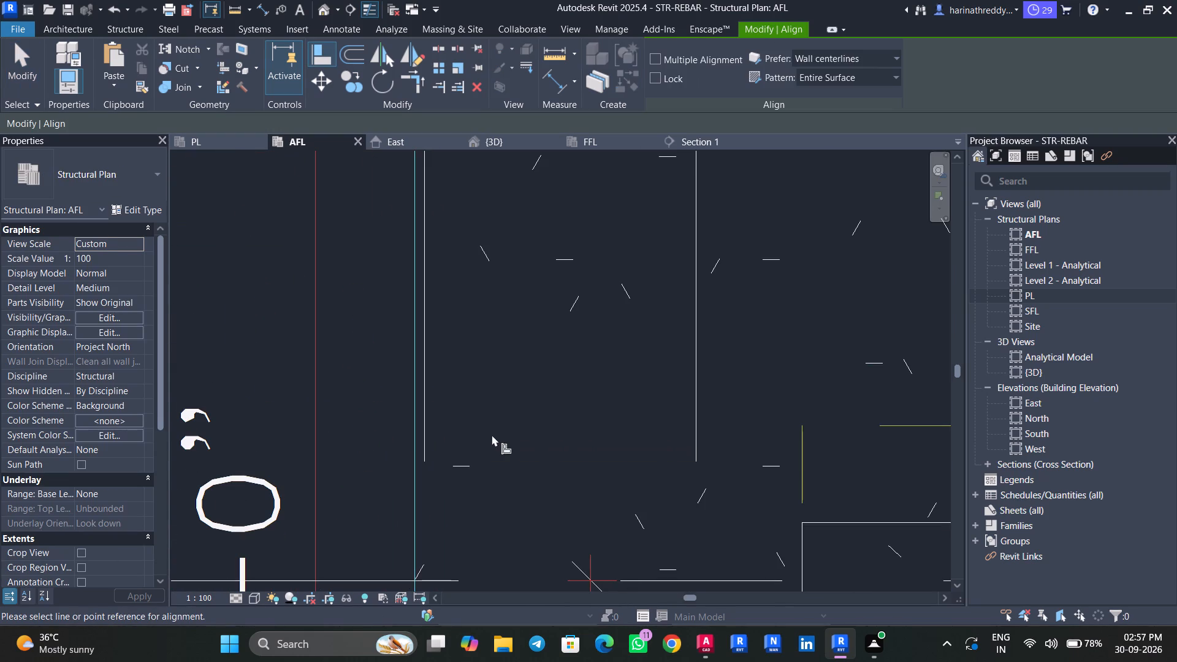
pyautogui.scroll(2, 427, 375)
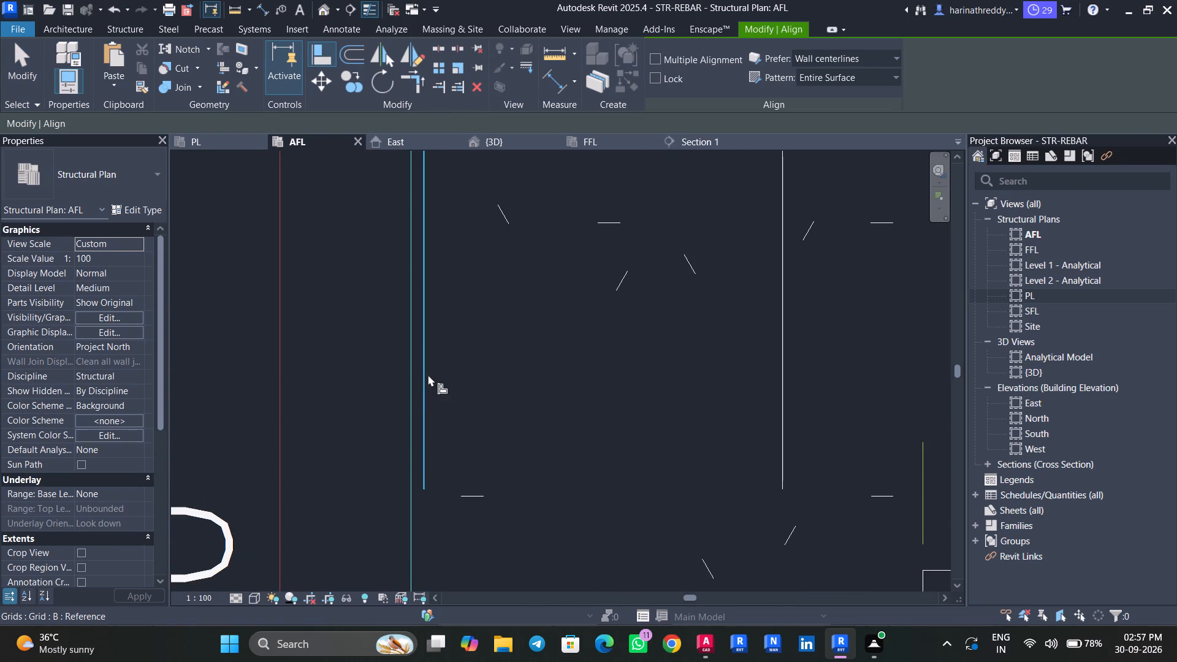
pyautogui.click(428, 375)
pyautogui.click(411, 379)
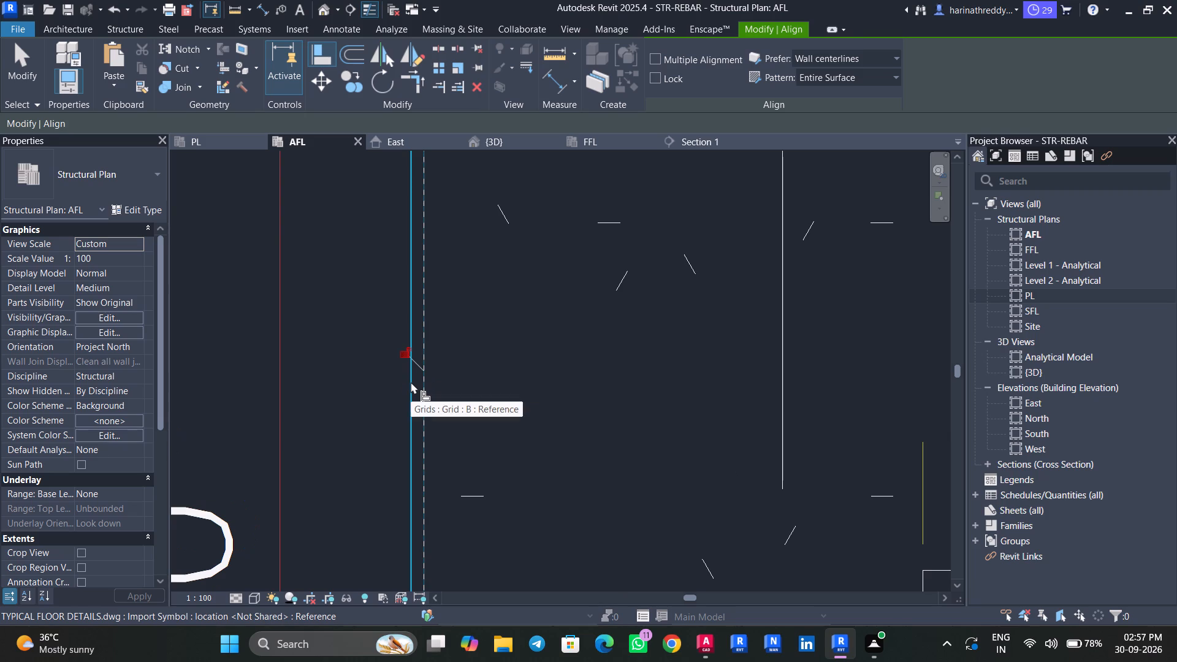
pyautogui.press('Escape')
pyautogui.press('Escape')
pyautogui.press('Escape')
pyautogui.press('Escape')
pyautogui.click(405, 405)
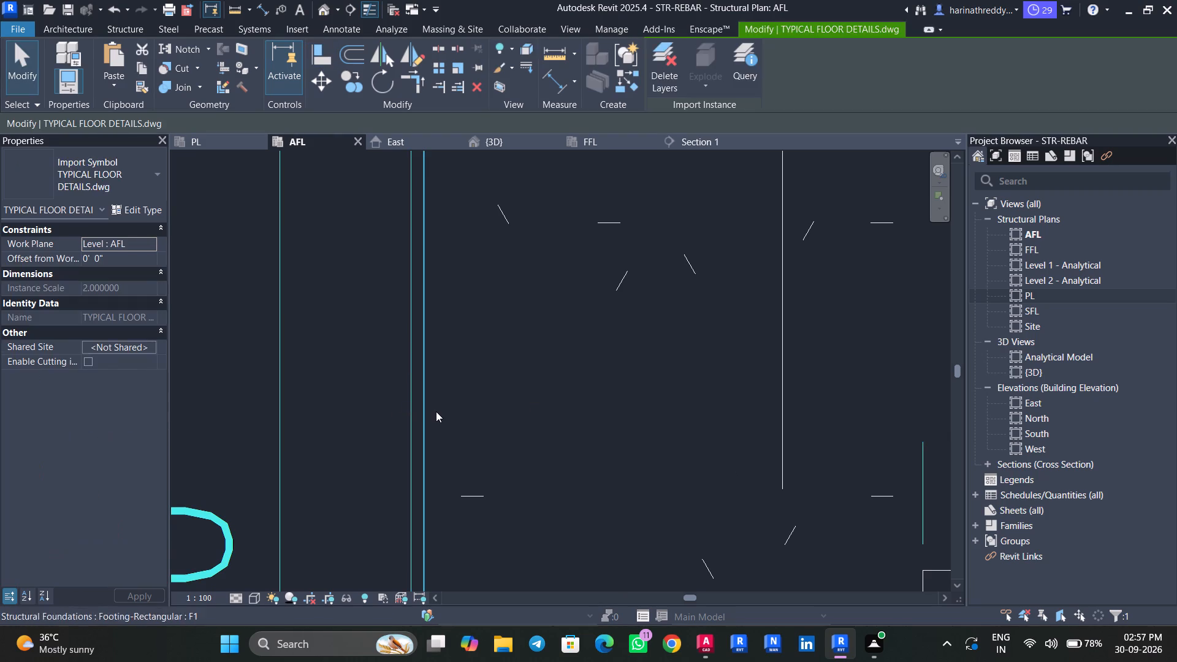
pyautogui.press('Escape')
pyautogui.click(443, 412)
# Nudge footing F1 around column C6 one increment toward footing SF2.
pyautogui.scroll(-10, 443, 412)
pyautogui.moveTo(472, 414); pyautogui.dragTo(495, 313, button='middle')
pyautogui.press('Escape')
pyautogui.press('Escape')
pyautogui.scroll(-1, 471, 503)
pyautogui.scroll(3, 471, 503)
pyautogui.click(484, 489)
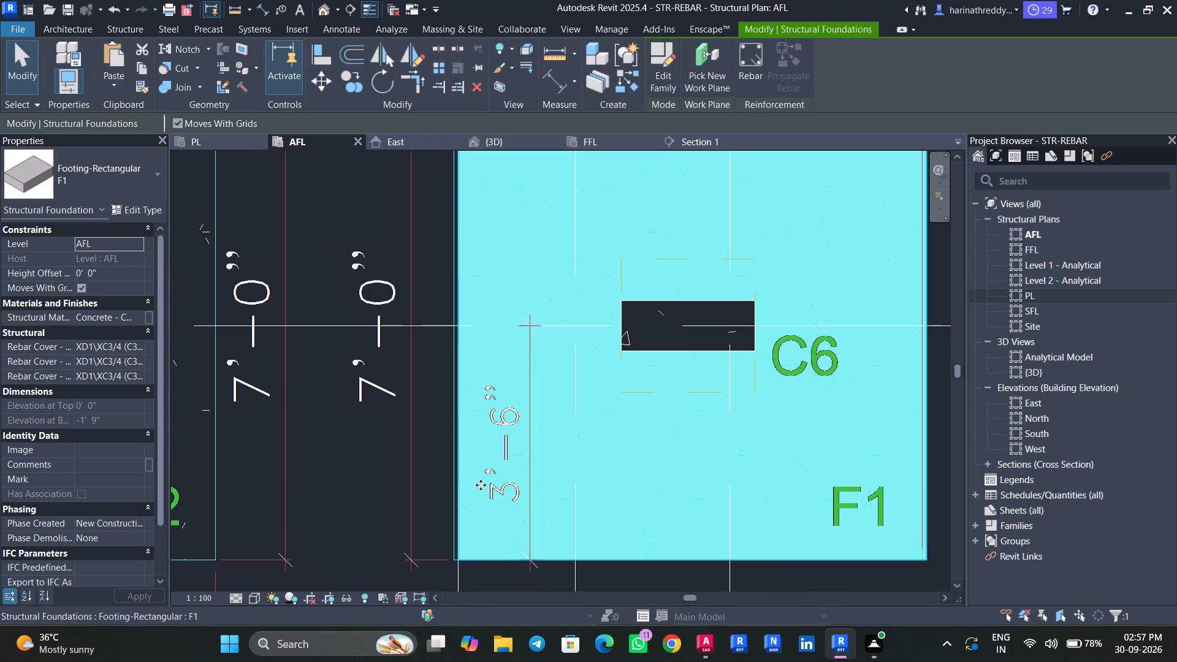
pyautogui.press('Left')
pyautogui.press('Escape')
pyautogui.press('Escape')
pyautogui.scroll(4, 457, 534)
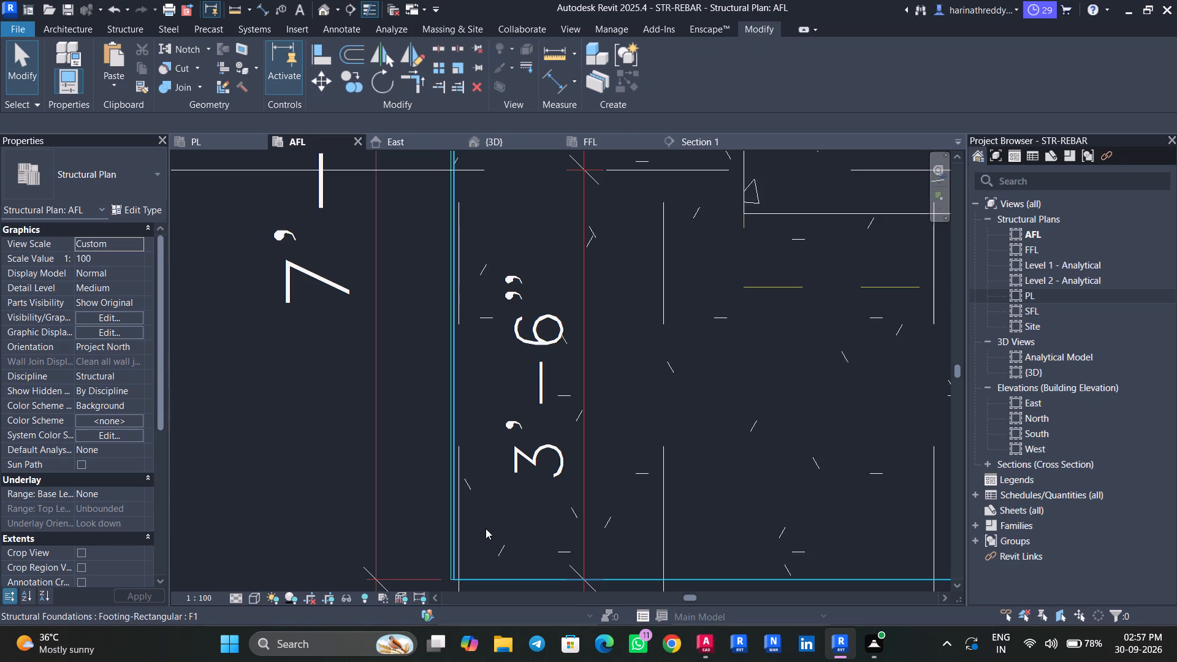
pyautogui.scroll(7, 482, 525)
pyautogui.scroll(-1, 471, 517)
pyautogui.scroll(3, 471, 517)
pyautogui.press('Escape')
pyautogui.press('Escape')
pyautogui.click(479, 481)
pyautogui.press('Escape')
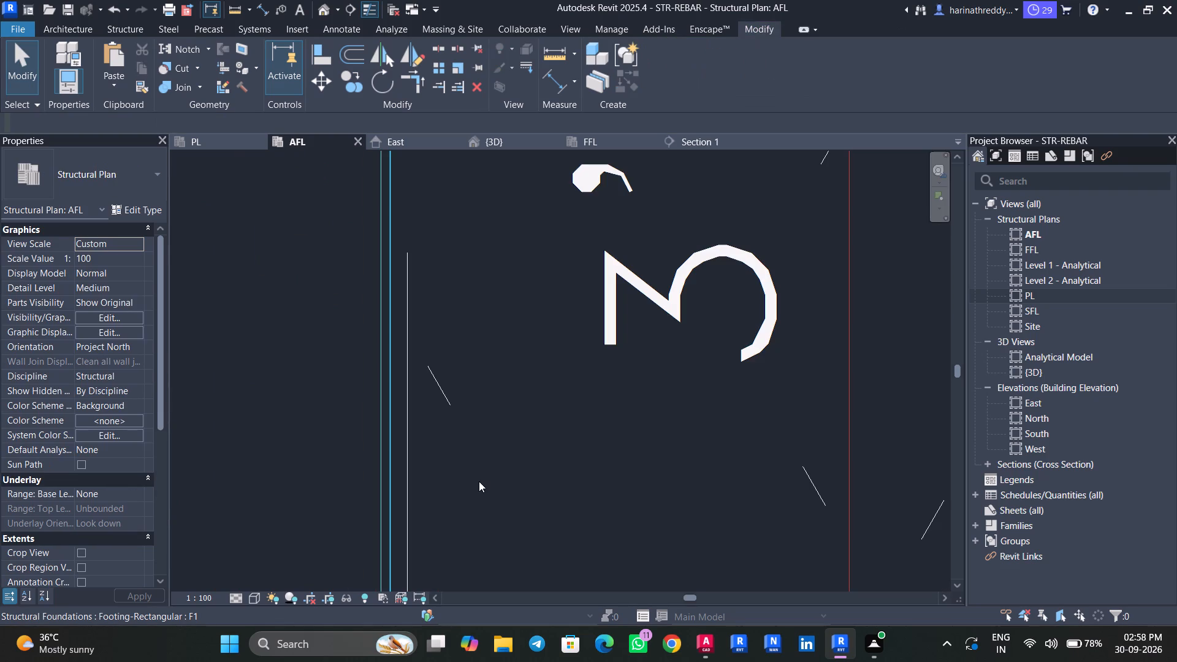
# Use Align to make footing F1's edge near grid B coincide with the imported drawing's footing outline.
pyautogui.write('AL')
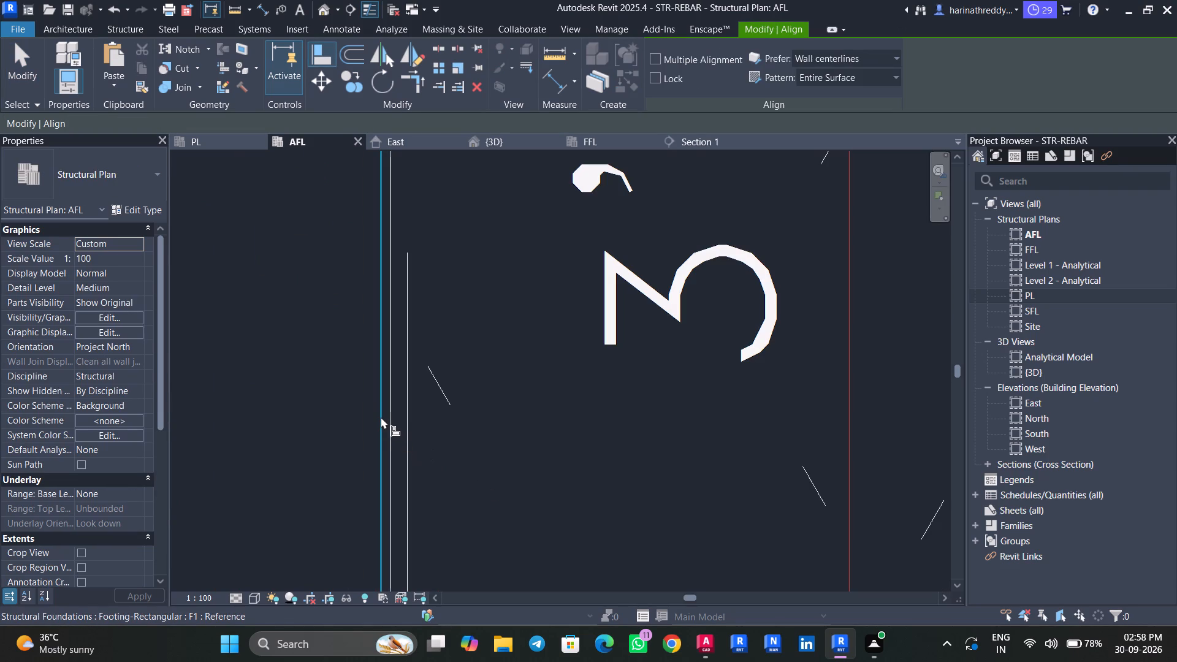
pyautogui.click(381, 417)
pyautogui.click(392, 422)
pyautogui.scroll(-9, 407, 440)
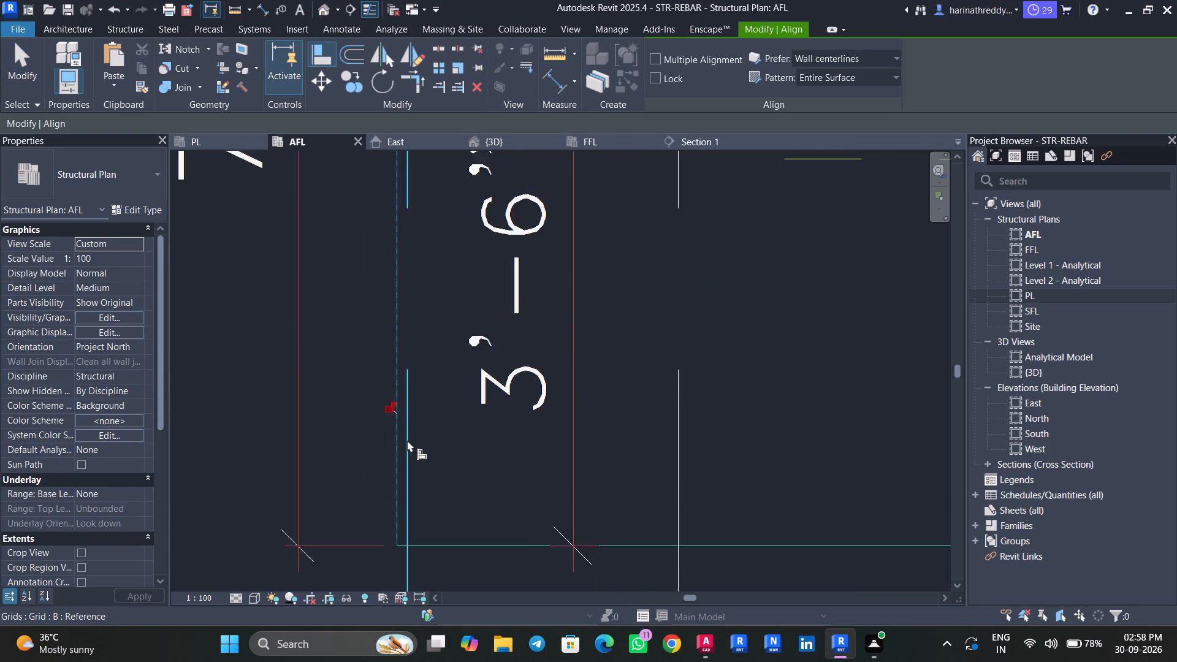
pyautogui.scroll(-10, 407, 440)
pyautogui.press('Escape')
pyautogui.press('Escape')
pyautogui.press('Escape')
pyautogui.press('Escape')
pyautogui.press('Escape')
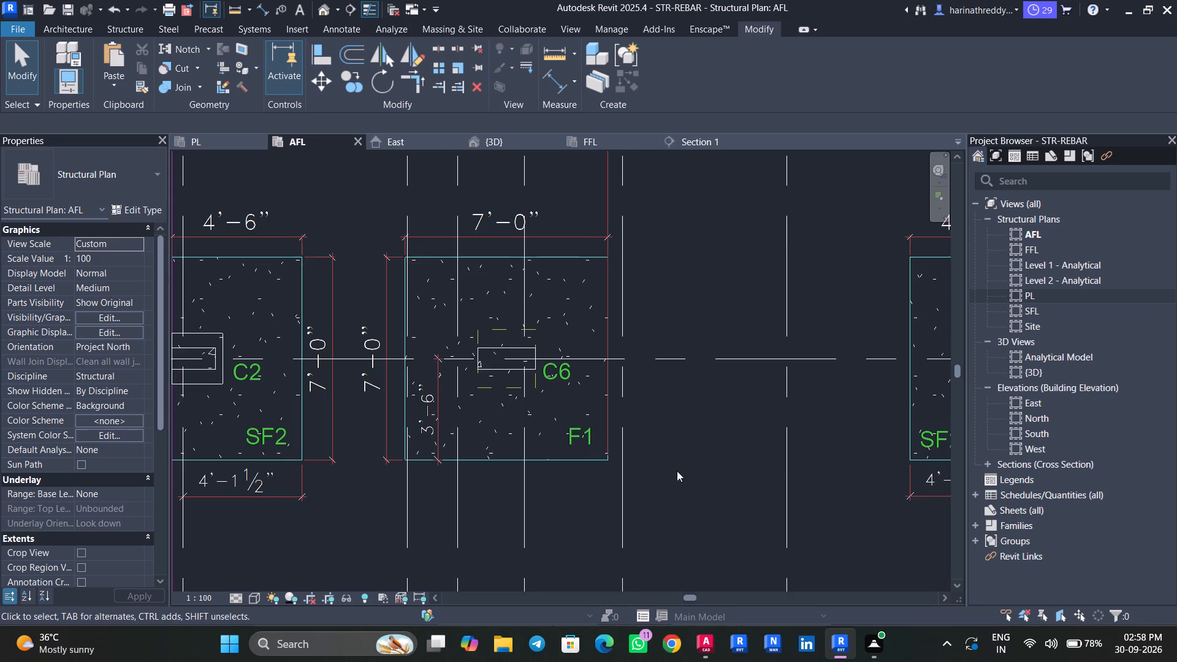
# Check the facing edges of footings SF2 and F1 along grid 2 against the outlines in the imported drawing.
pyautogui.moveTo(677, 471); pyautogui.dragTo(775, 465, button='middle')
pyautogui.scroll(3, 337, 428)
pyautogui.scroll(-1, 384, 417)
pyautogui.scroll(18, 449, 390)
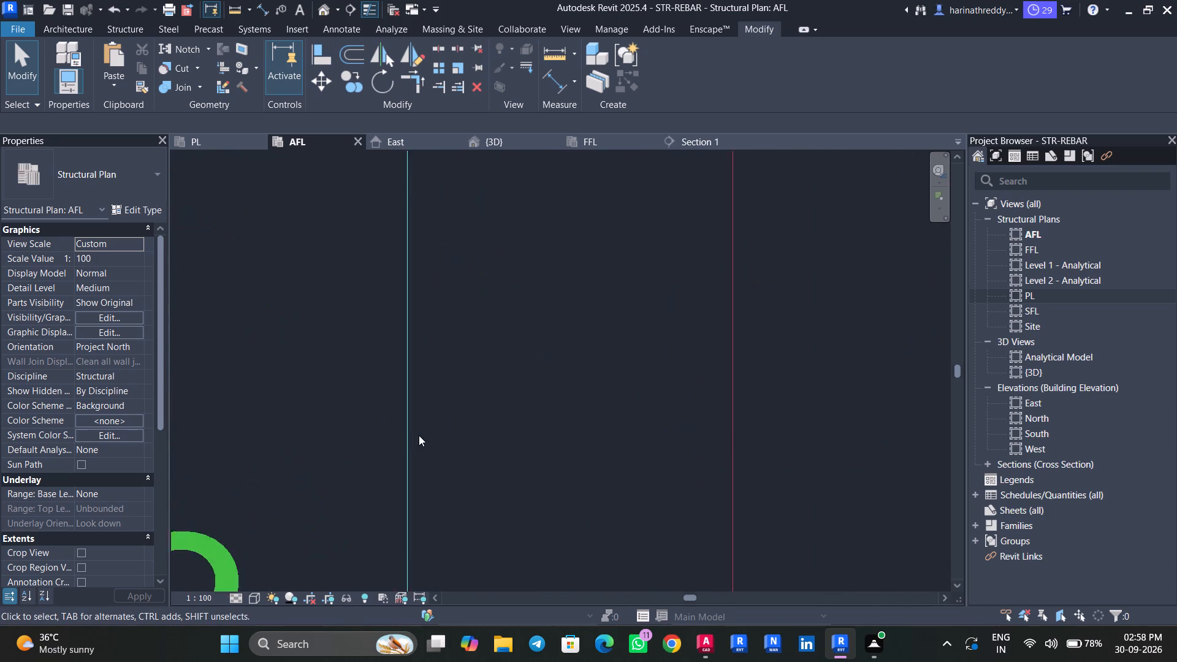
pyautogui.scroll(7, 419, 435)
pyautogui.scroll(-4, 355, 465)
pyautogui.scroll(1, 354, 465)
pyautogui.scroll(-4, 354, 465)
pyautogui.scroll(1, 354, 465)
pyautogui.scroll(-11, 354, 465)
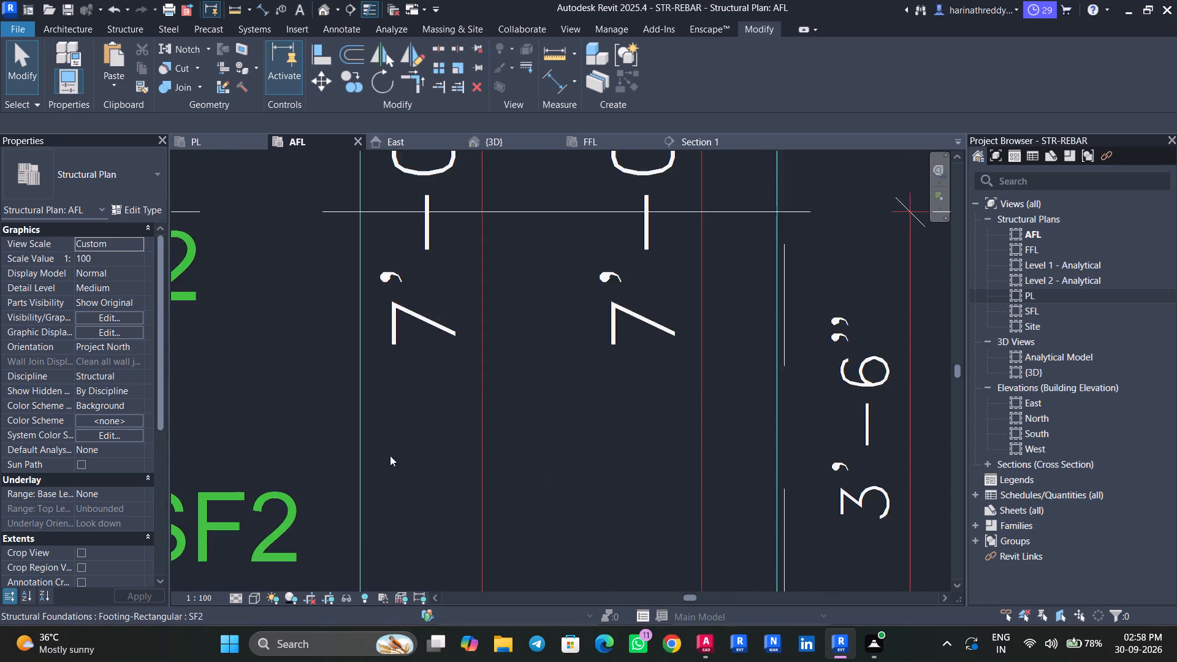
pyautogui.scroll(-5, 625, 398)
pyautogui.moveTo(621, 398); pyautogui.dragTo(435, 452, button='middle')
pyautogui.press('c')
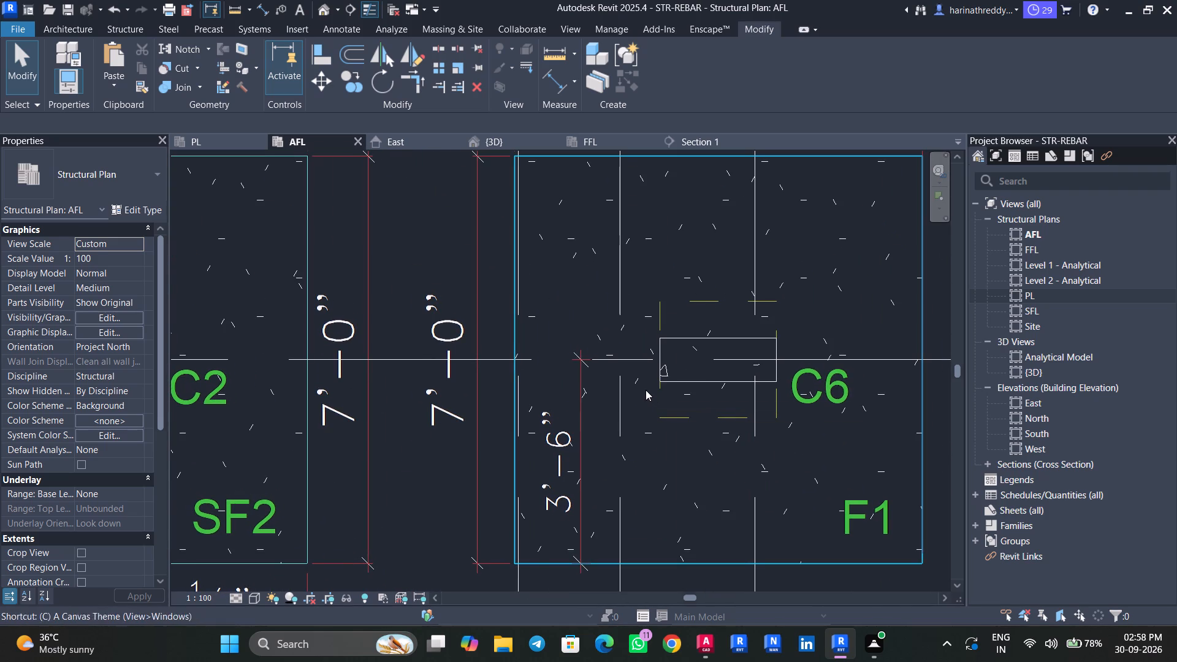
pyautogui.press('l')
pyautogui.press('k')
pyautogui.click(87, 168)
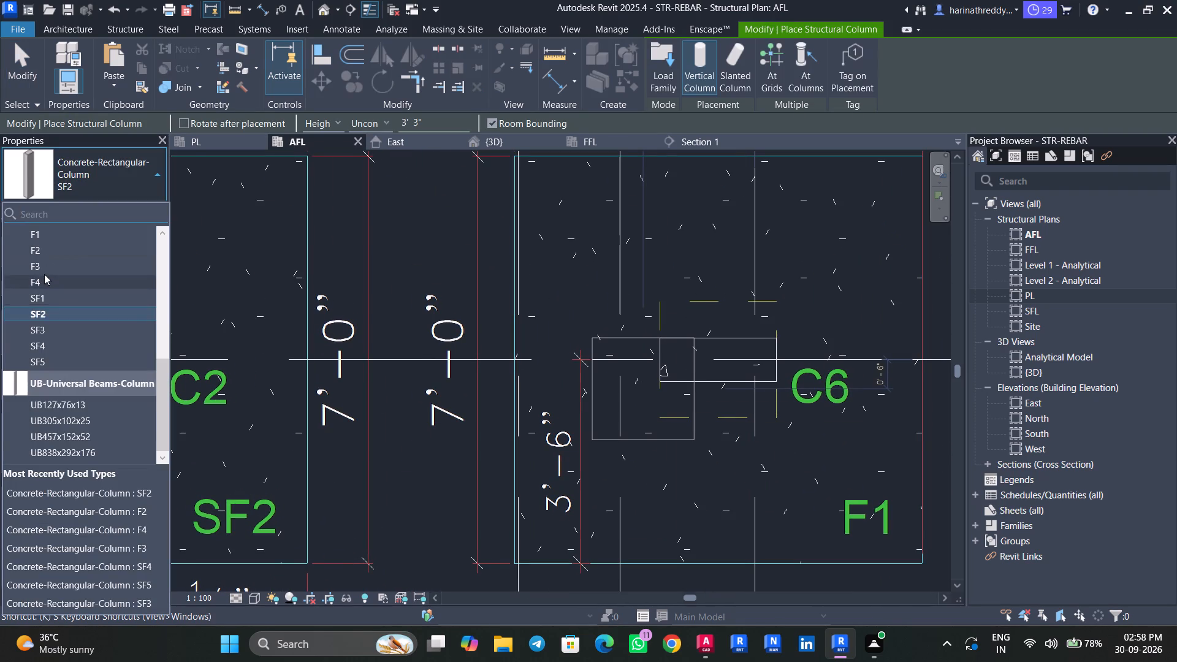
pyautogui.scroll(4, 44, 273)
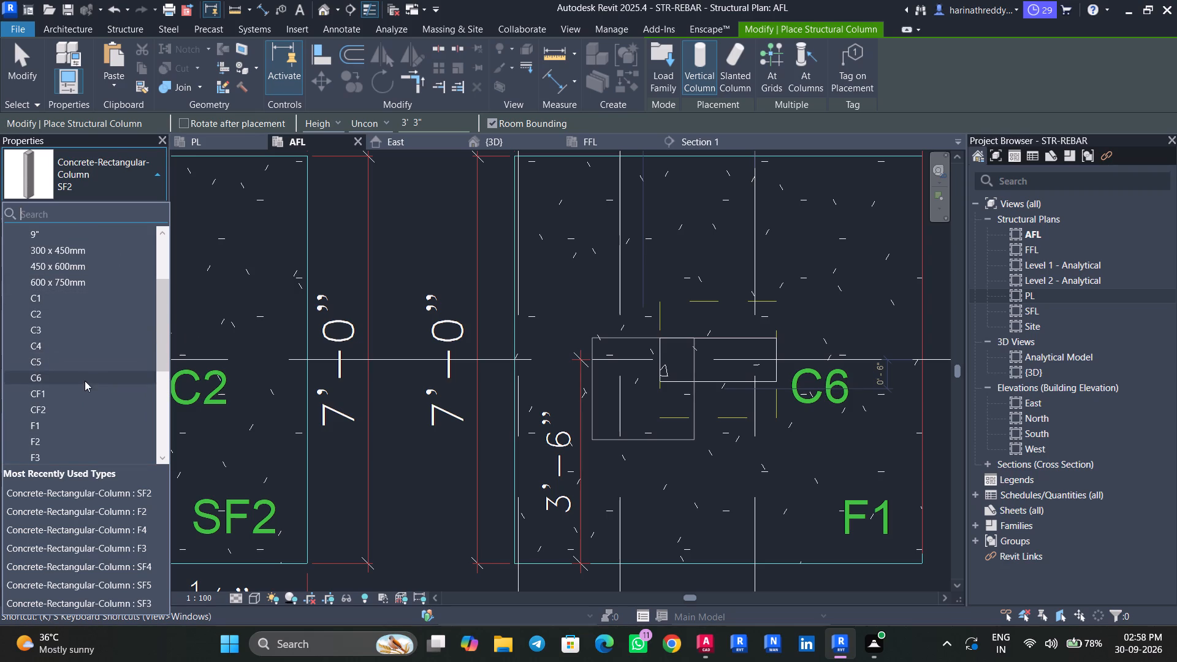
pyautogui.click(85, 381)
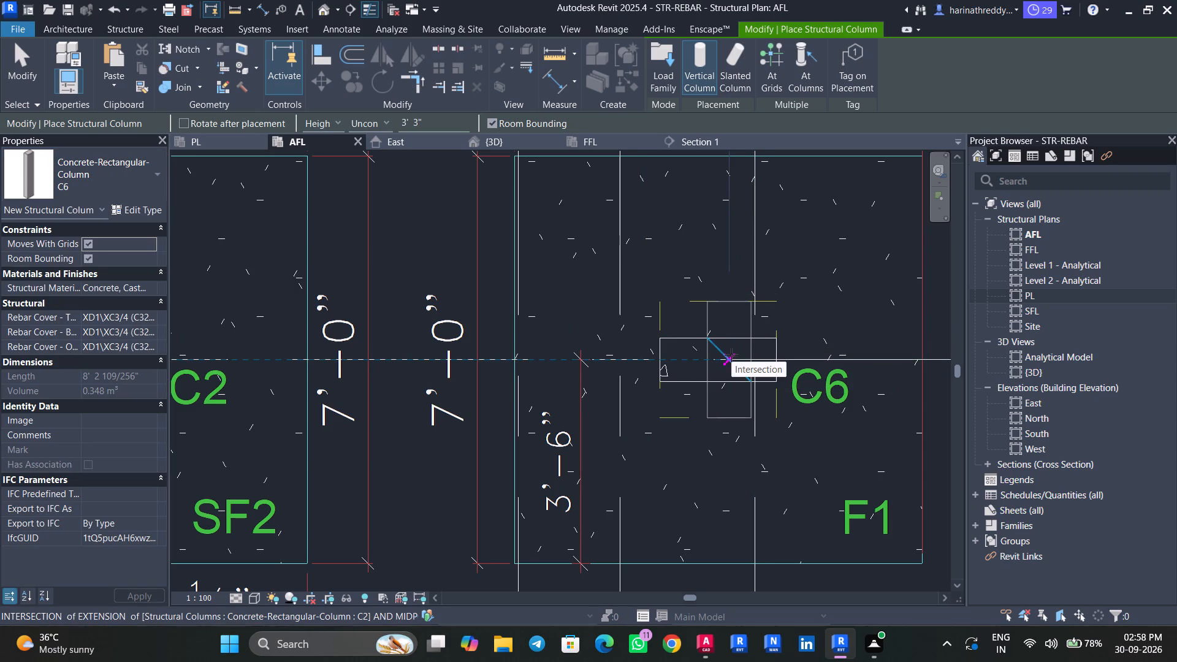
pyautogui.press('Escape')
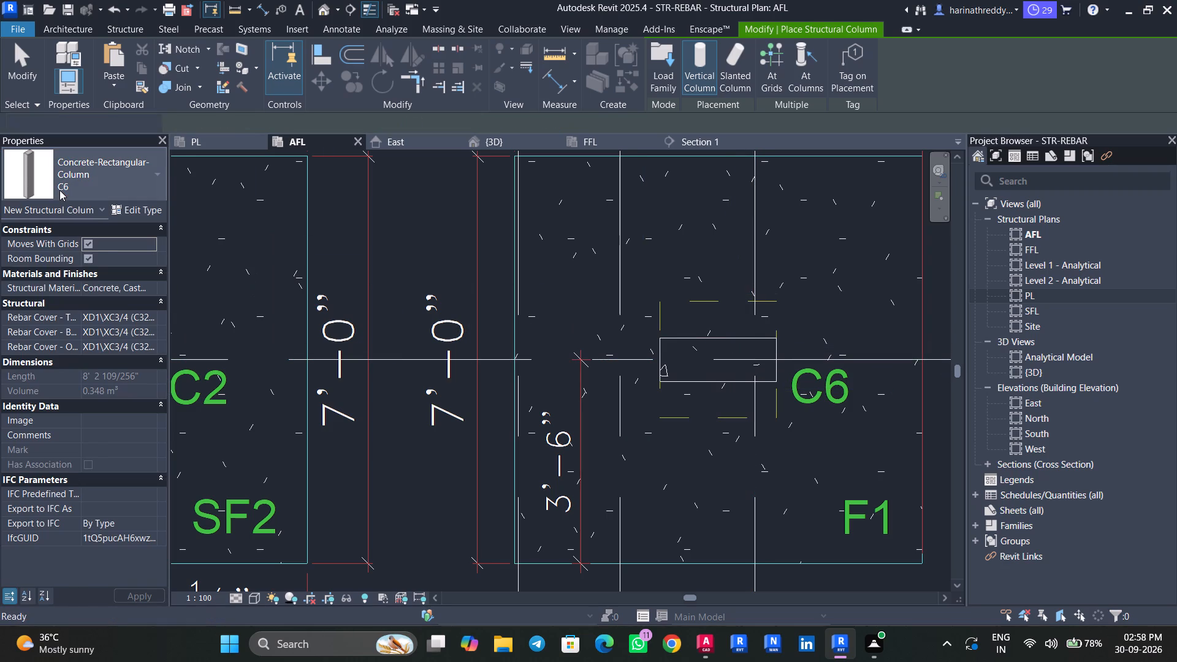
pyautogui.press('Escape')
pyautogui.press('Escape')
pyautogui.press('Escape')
# Place an F1 concrete rectangular structural column on grid 2, centred over column C6 within footing F1.
pyautogui.scroll(-4, 379, 349)
pyautogui.moveTo(363, 301); pyautogui.dragTo(461, 286, button='middle')
pyautogui.click(345, 322)
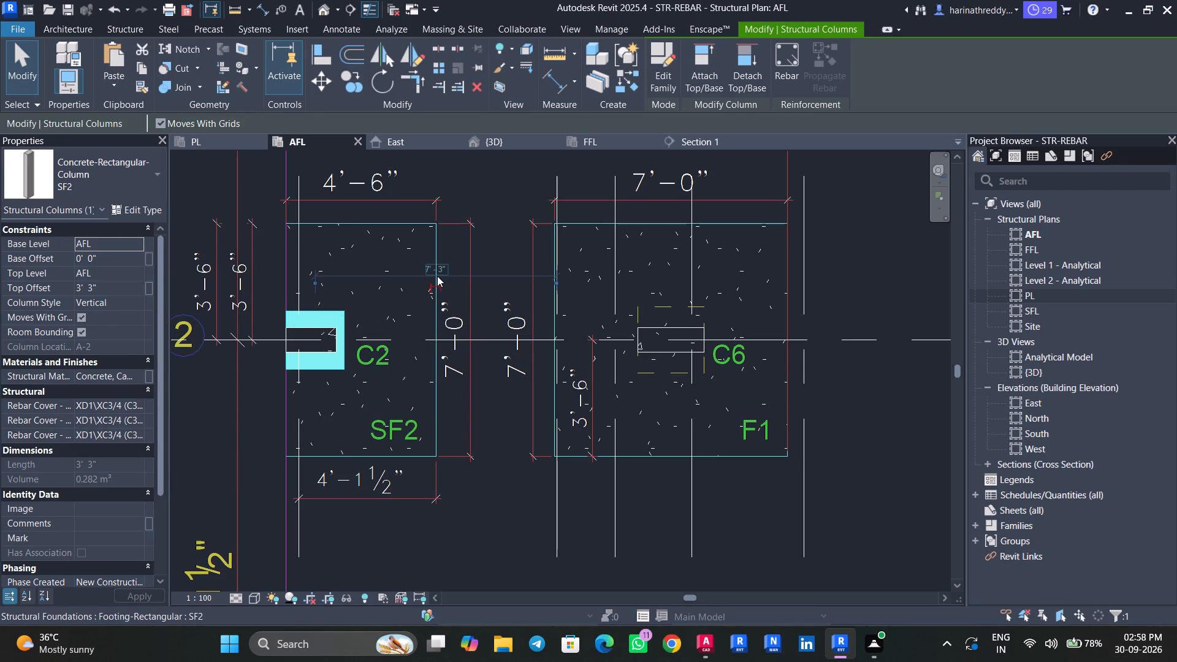
pyautogui.press('Escape')
pyautogui.press('Escape')
pyautogui.press('Escape')
pyautogui.press('c')
pyautogui.press('l')
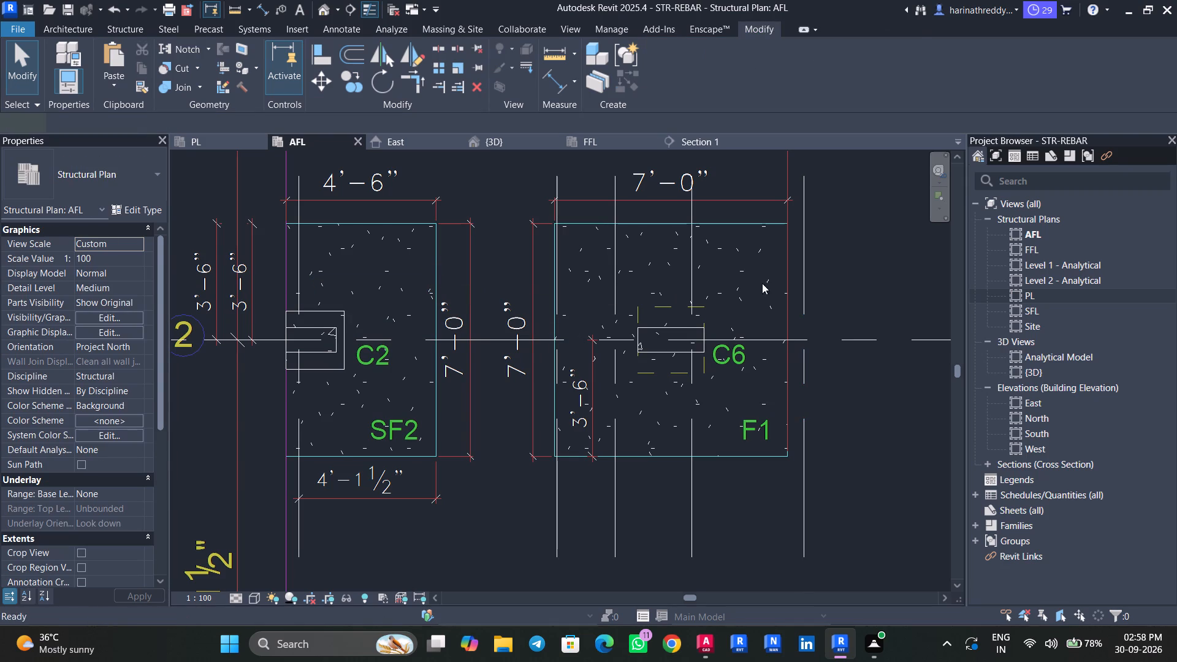
pyautogui.click(42, 185)
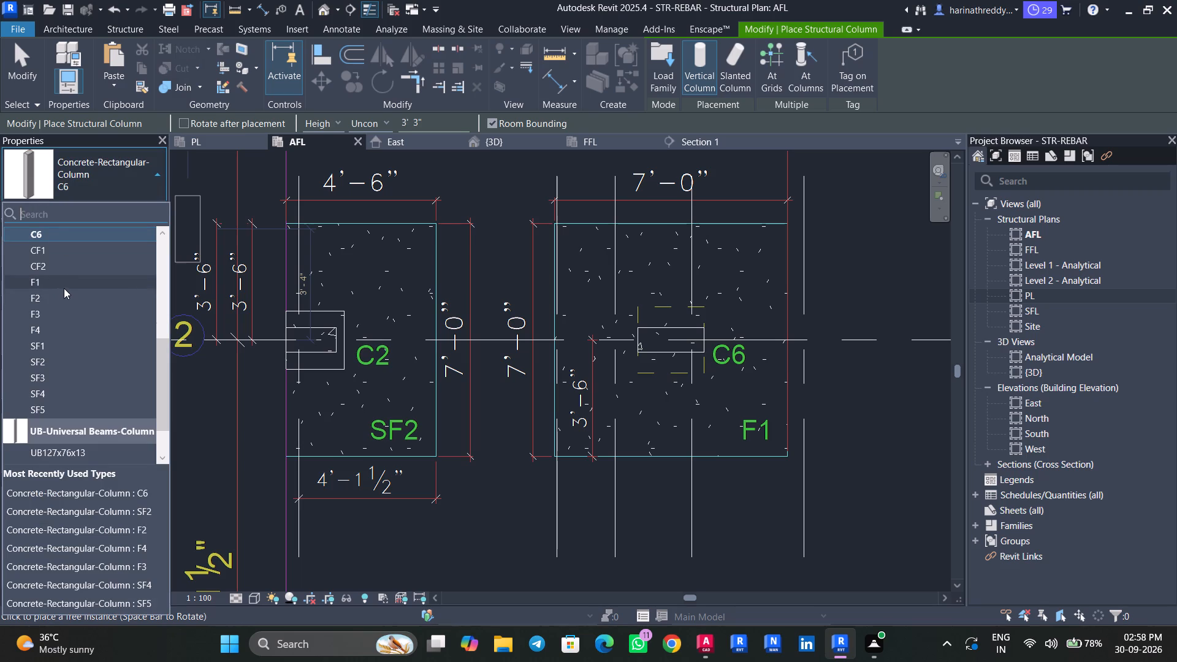
pyautogui.click(64, 288)
pyautogui.scroll(4, 669, 344)
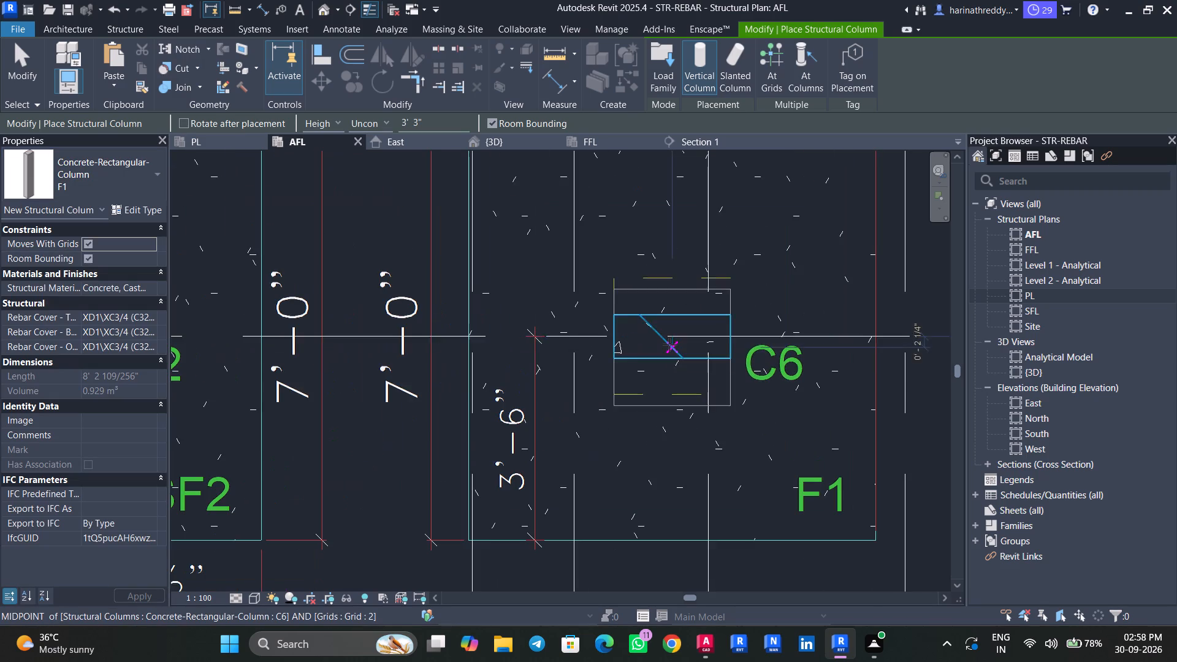
pyautogui.scroll(8, 669, 344)
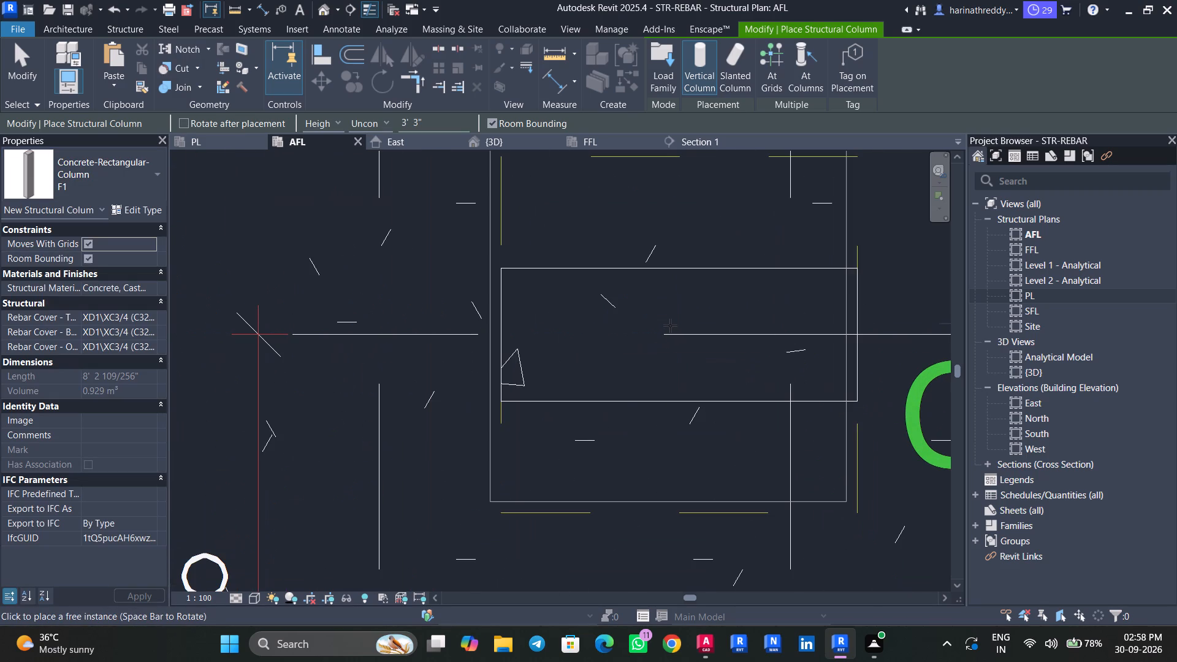
pyautogui.click(676, 332)
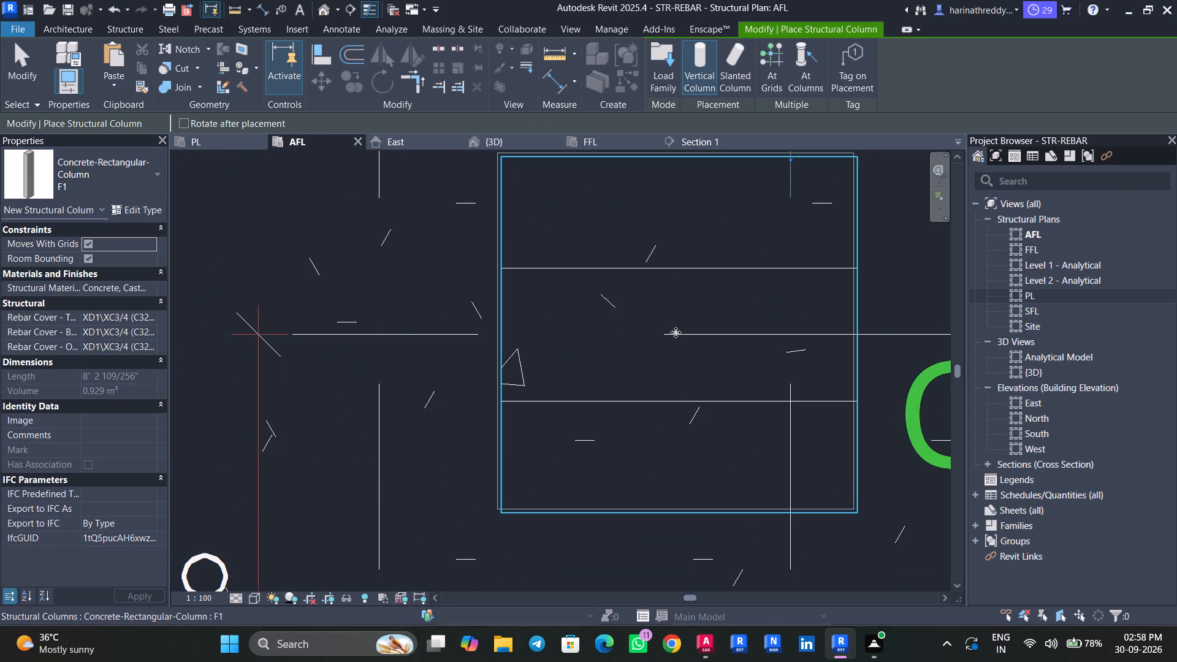
pyautogui.press('Escape')
pyautogui.press('Escape')
pyautogui.press('Escape')
pyautogui.moveTo(608, 227); pyautogui.dragTo(557, 367, button='middle')
pyautogui.scroll(10, 630, 315)
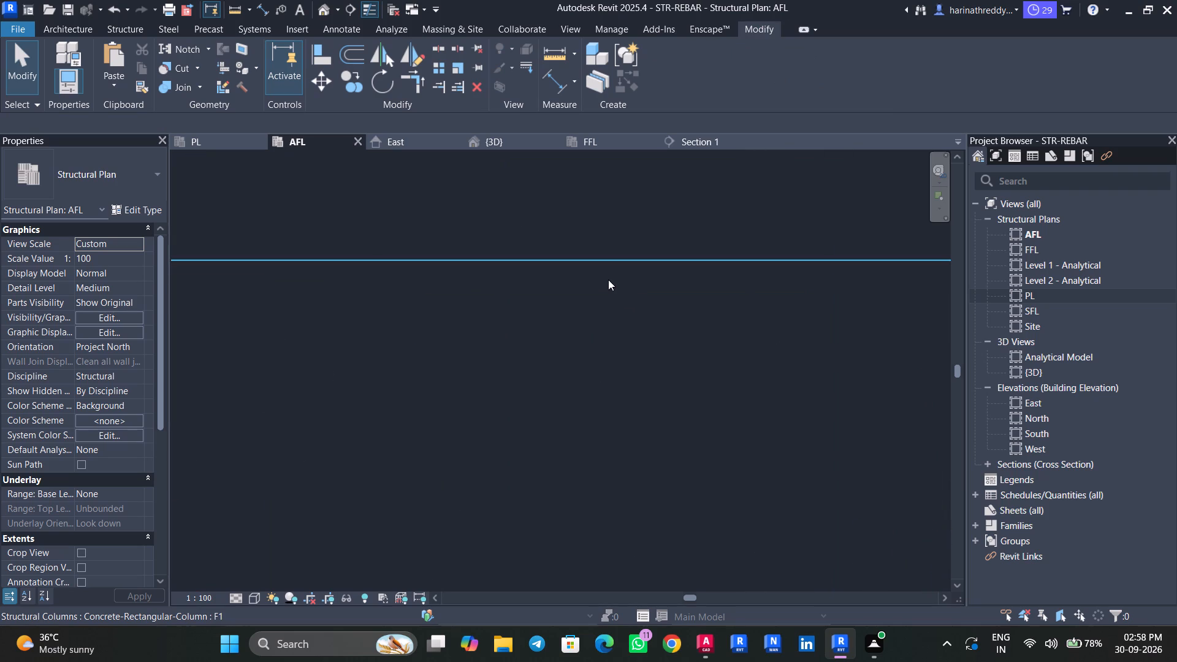
# Place an SF2 concrete rectangular structural column at grids H and 2, centred over column C3 in footing SF2.
pyautogui.scroll(-20, 608, 280)
pyautogui.scroll(-4, 608, 280)
pyautogui.moveTo(764, 348); pyautogui.dragTo(495, 348, button='middle')
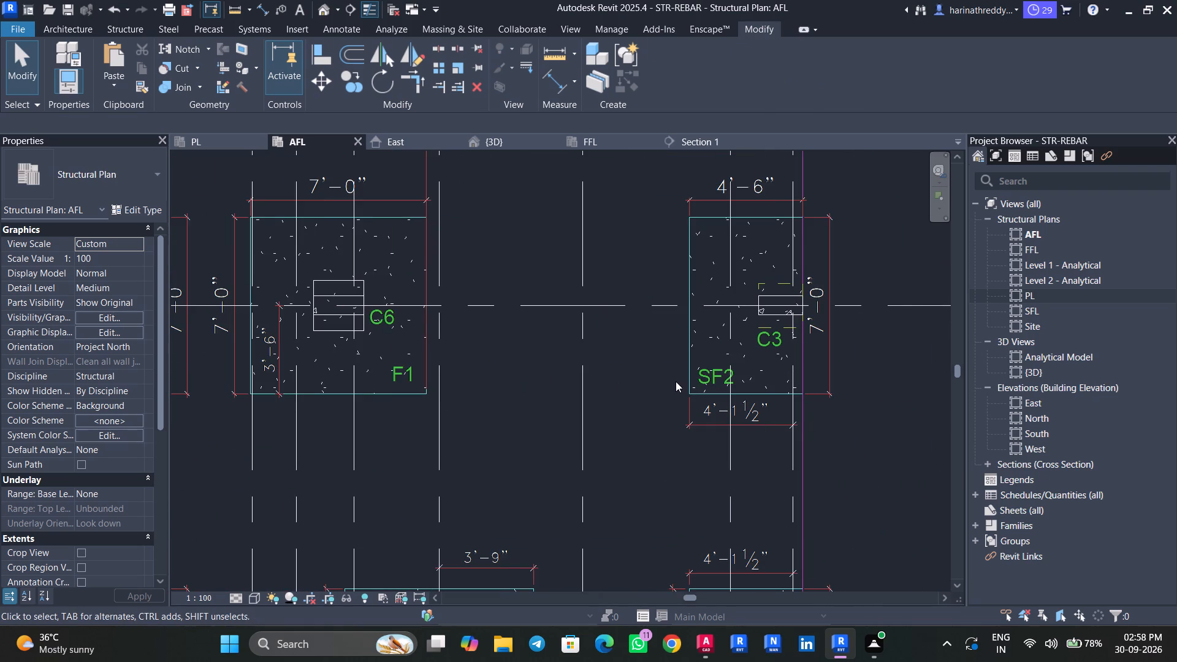
pyautogui.scroll(4, 765, 309)
pyautogui.moveTo(775, 325); pyautogui.dragTo(659, 373, button='middle')
pyautogui.scroll(1, 659, 373)
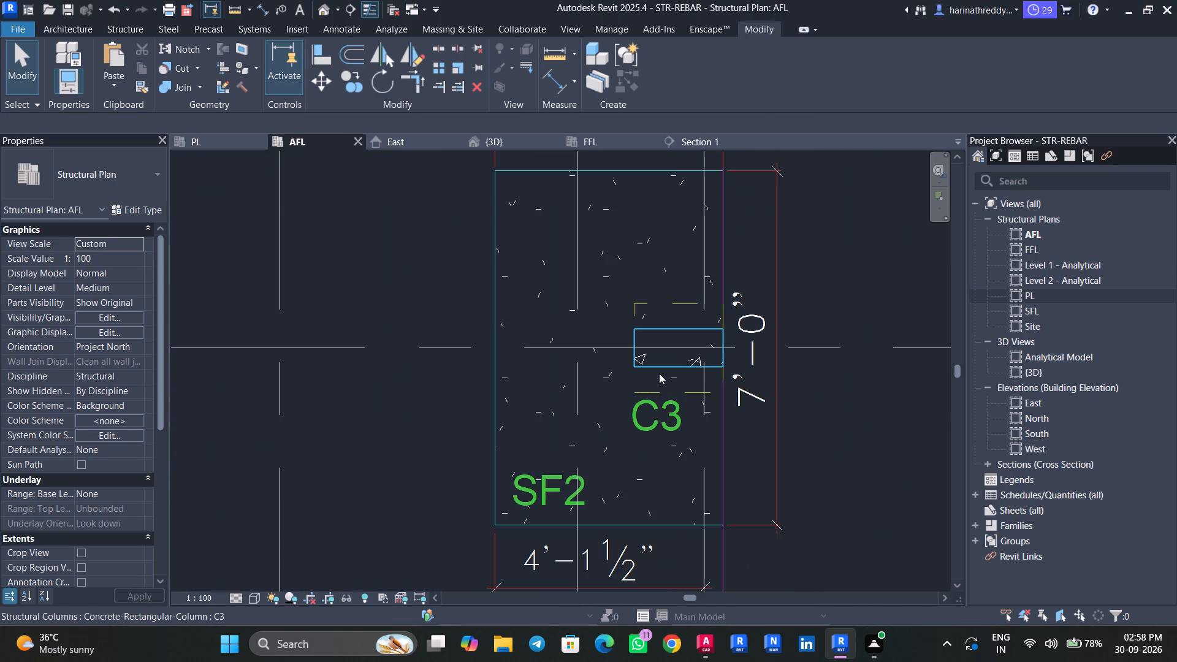
pyautogui.press('c')
pyautogui.press('l')
pyautogui.click(86, 173)
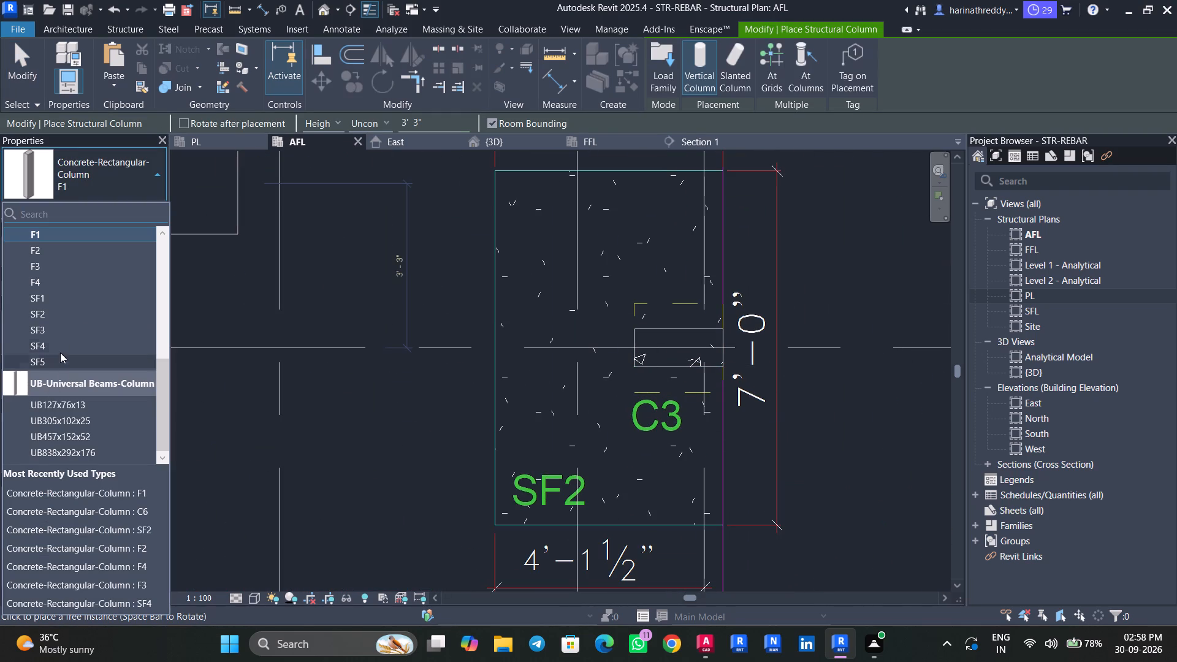
pyautogui.click(61, 318)
pyautogui.scroll(5, 676, 344)
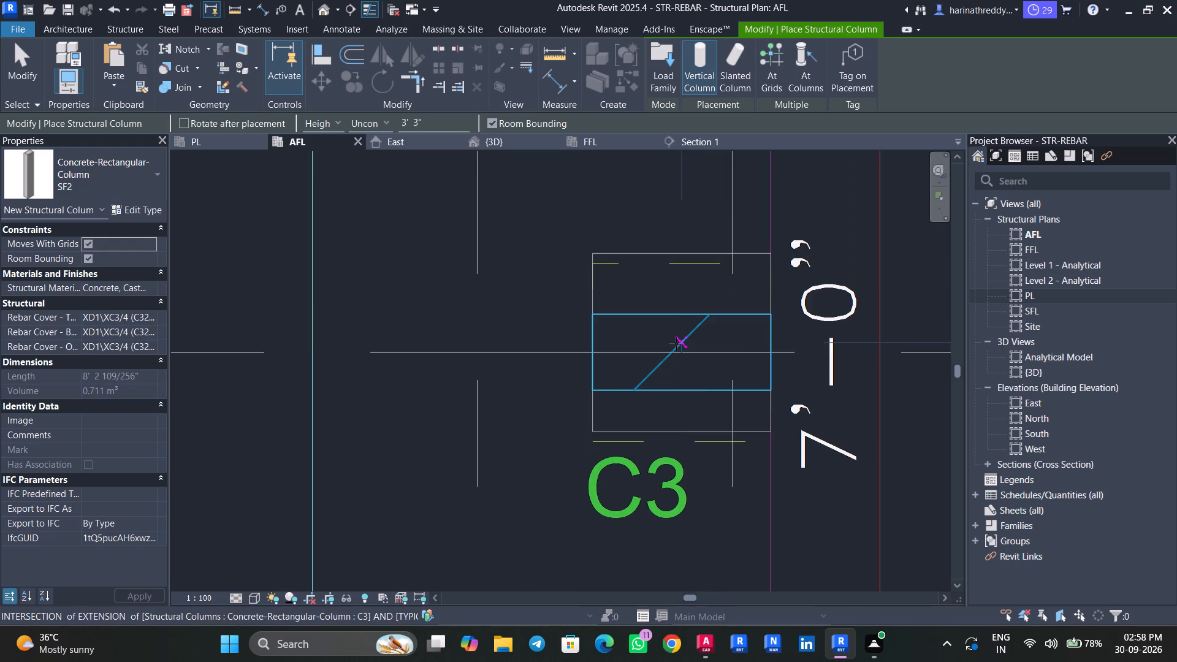
pyautogui.click(678, 354)
pyautogui.press('Escape')
pyautogui.press('Escape')
pyautogui.press('Escape')
pyautogui.press('Escape')
# Examine the SF2 column placed over C3 for its fit with the drawing's outline and its properties.
pyautogui.scroll(5, 637, 289)
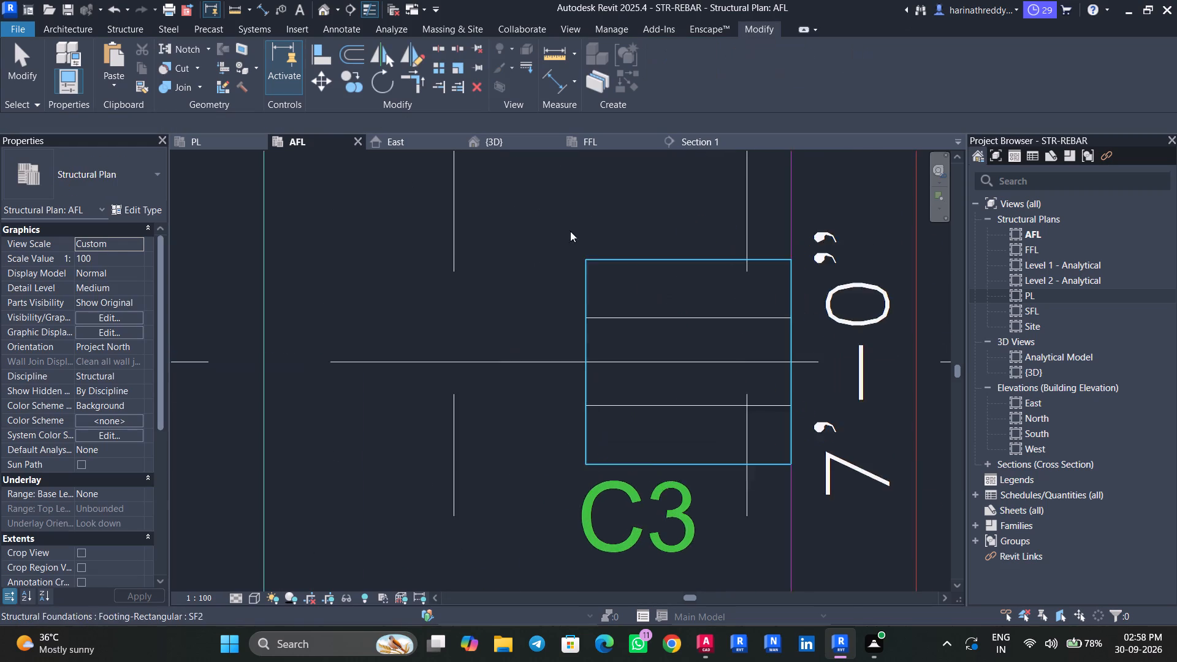
pyautogui.scroll(10, 570, 231)
pyautogui.scroll(-11, 604, 271)
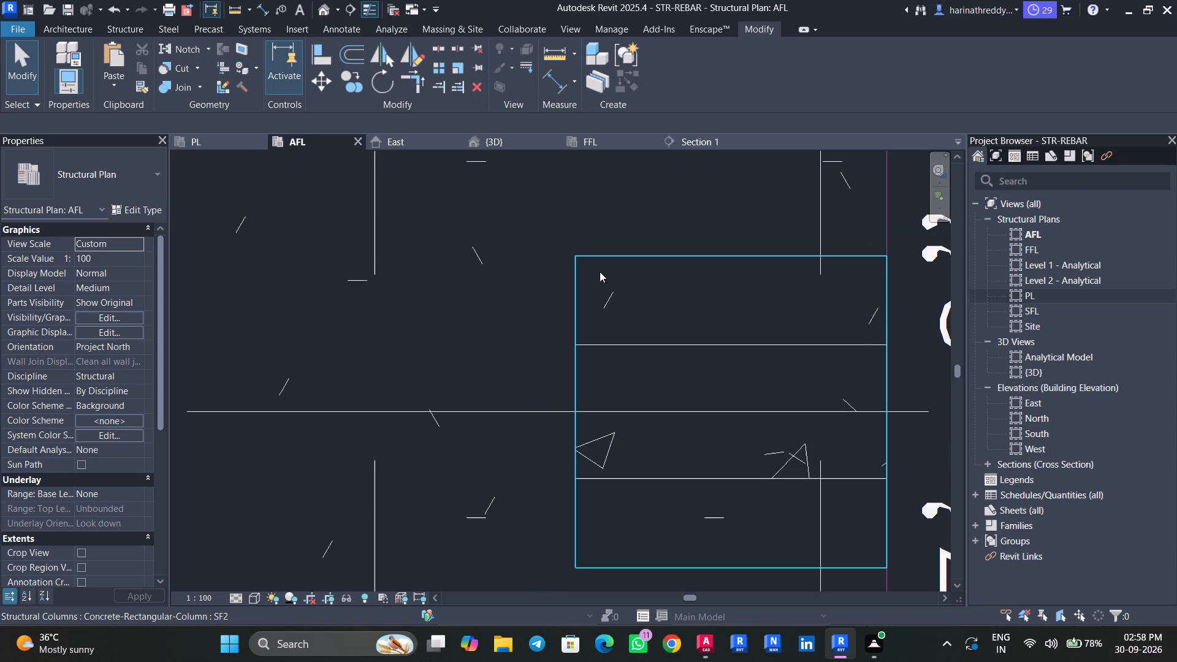
pyautogui.press('Escape')
pyautogui.press('Escape')
pyautogui.press('Escape')
pyautogui.click(691, 312)
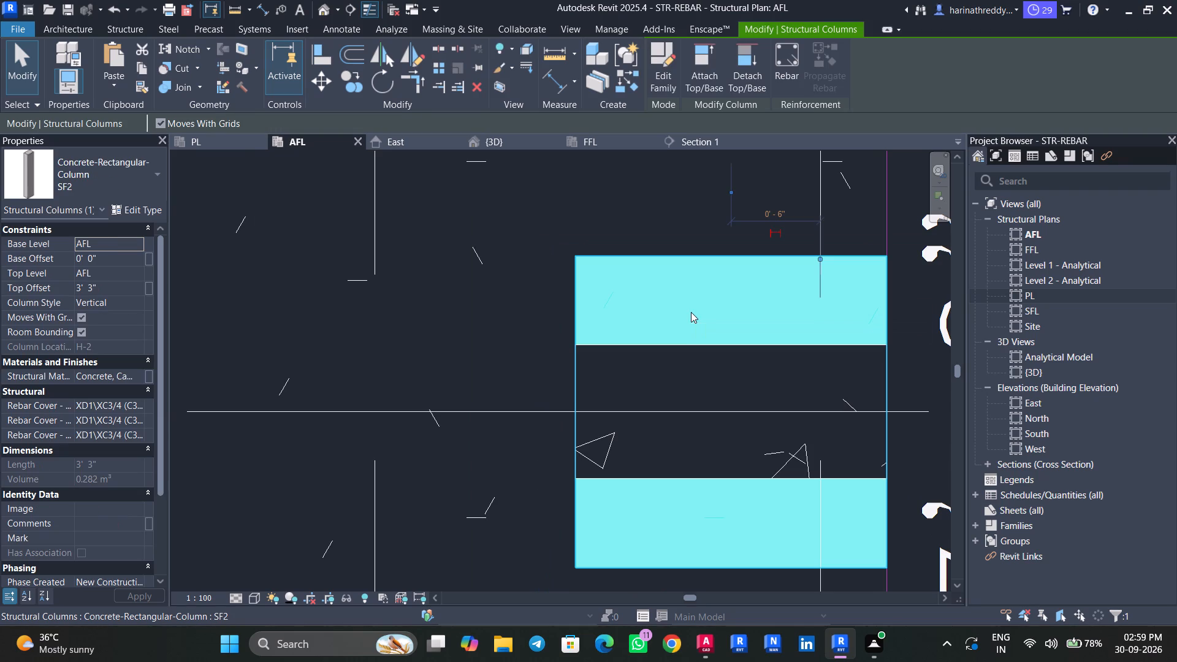
pyautogui.scroll(-20, 694, 312)
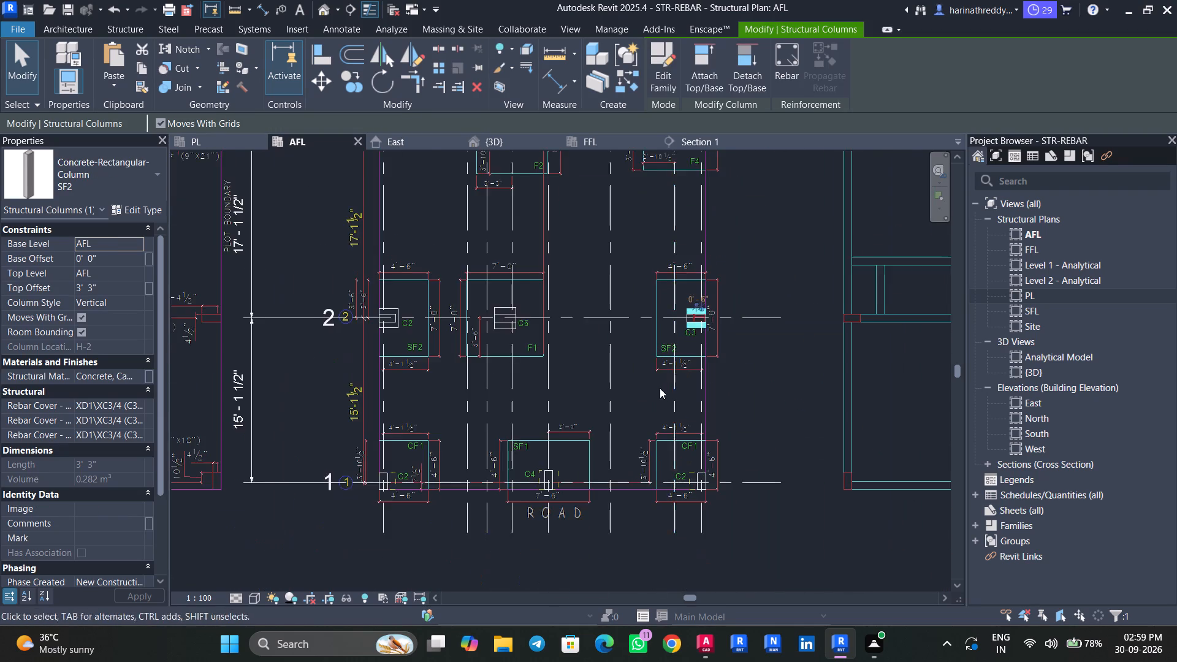
pyautogui.moveTo(656, 385); pyautogui.dragTo(656, 310, button='middle')
pyautogui.press('Escape')
pyautogui.press('Escape')
pyautogui.press('Escape')
pyautogui.press('Escape')
# Place a CF1 structural column over column C2 at the plot-boundary corner of the CF1 footing on grid 1, below the C3 pedestal.
pyautogui.scroll(2, 687, 401)
pyautogui.scroll(-1, 687, 399)
pyautogui.scroll(11, 687, 398)
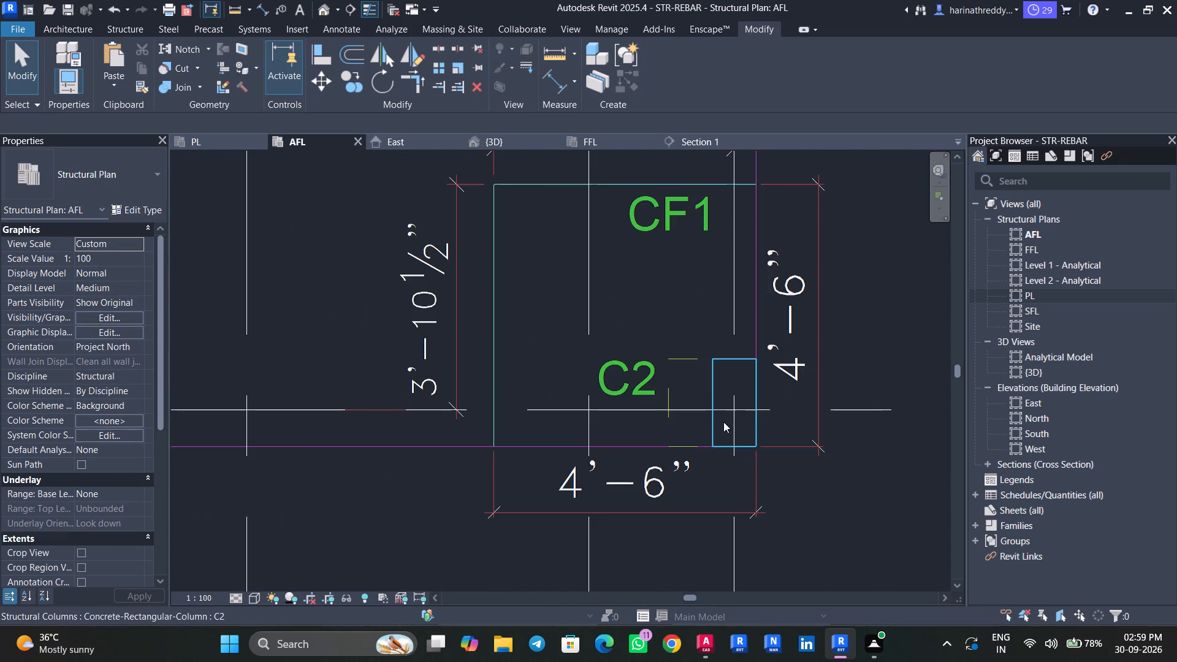
pyautogui.scroll(3, 717, 406)
pyautogui.scroll(-4, 710, 403)
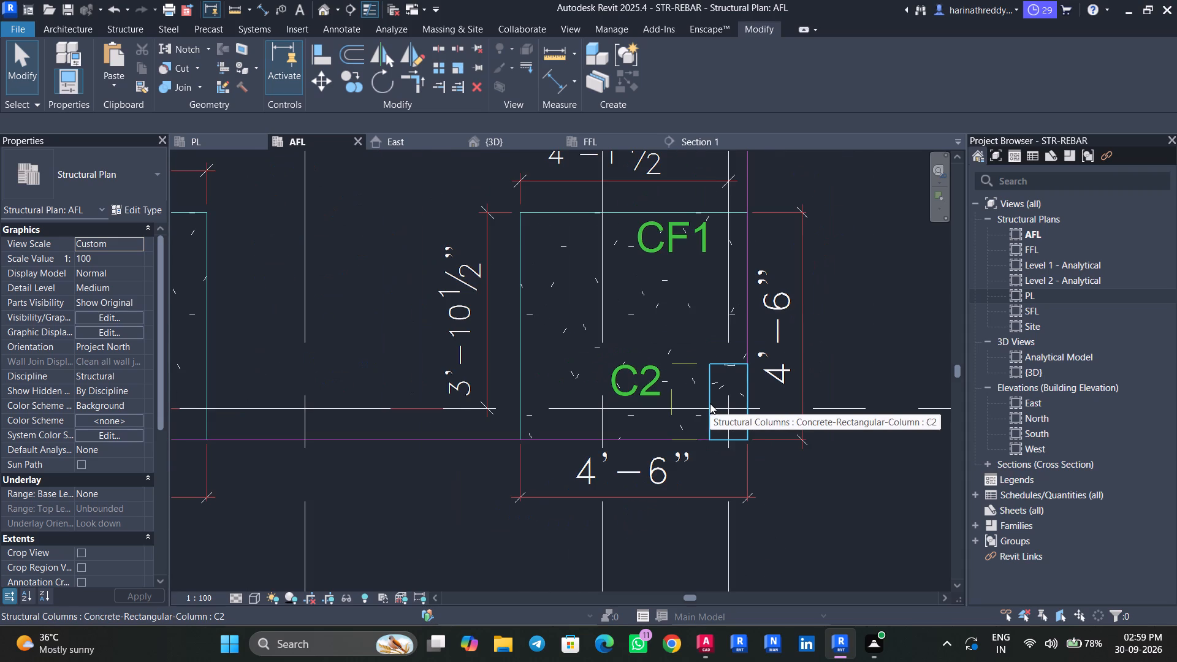
pyautogui.write('CL')
pyautogui.click(101, 154)
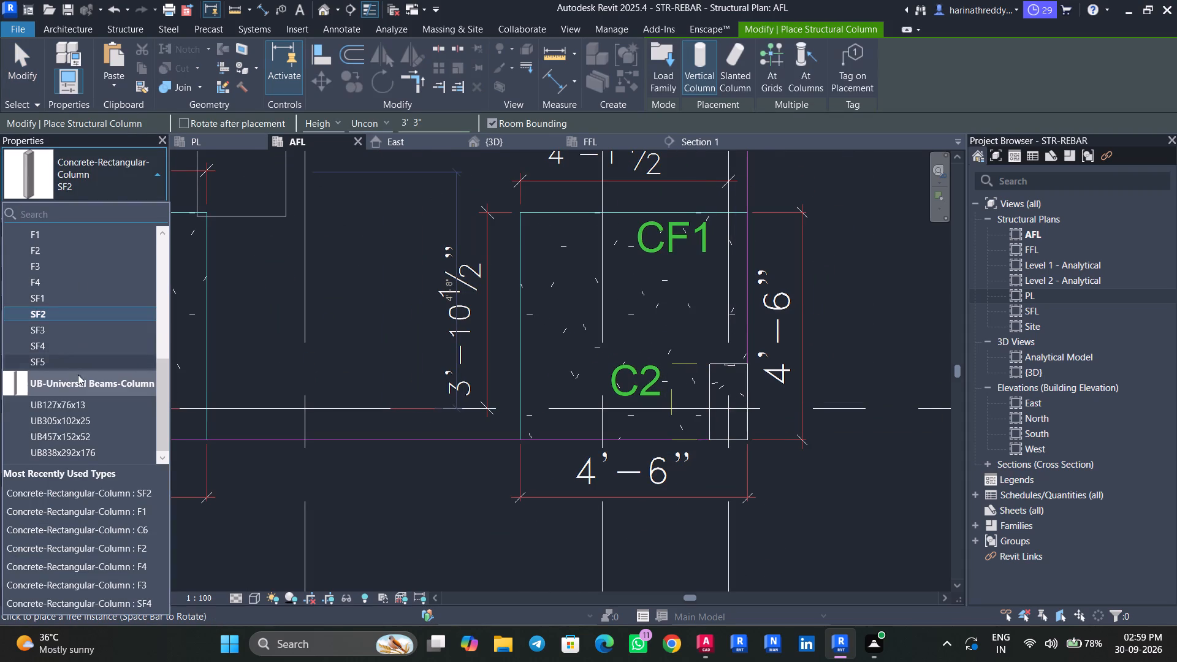
pyautogui.scroll(5, 66, 318)
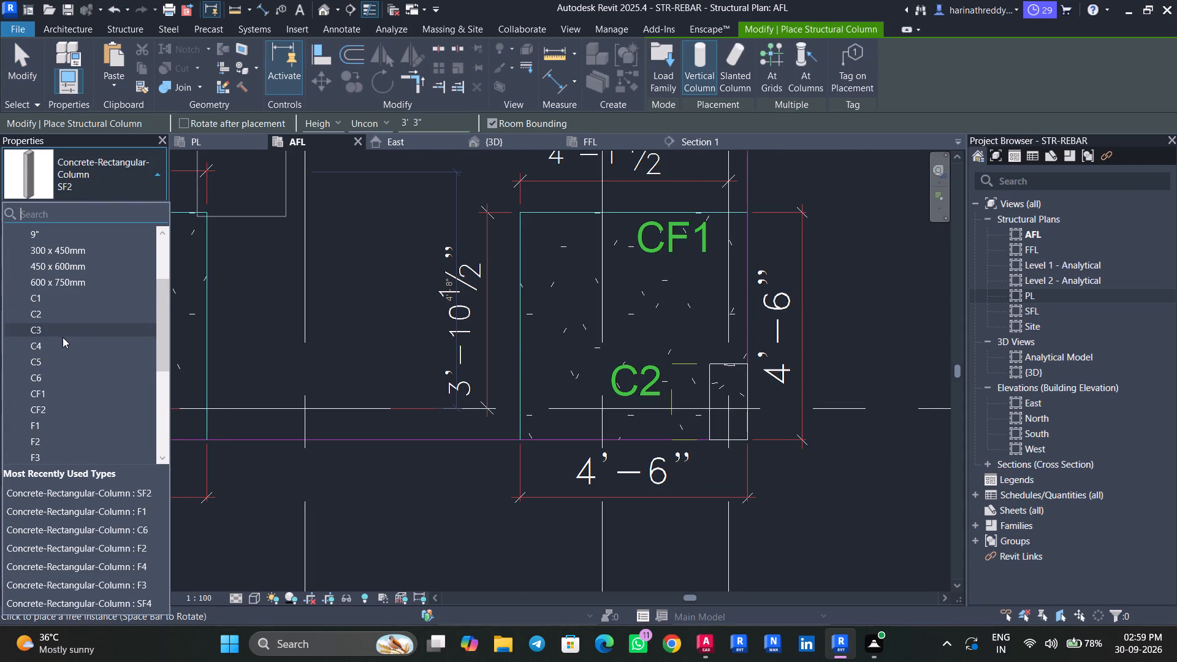
pyautogui.scroll(2, 63, 337)
pyautogui.scroll(-2, 63, 337)
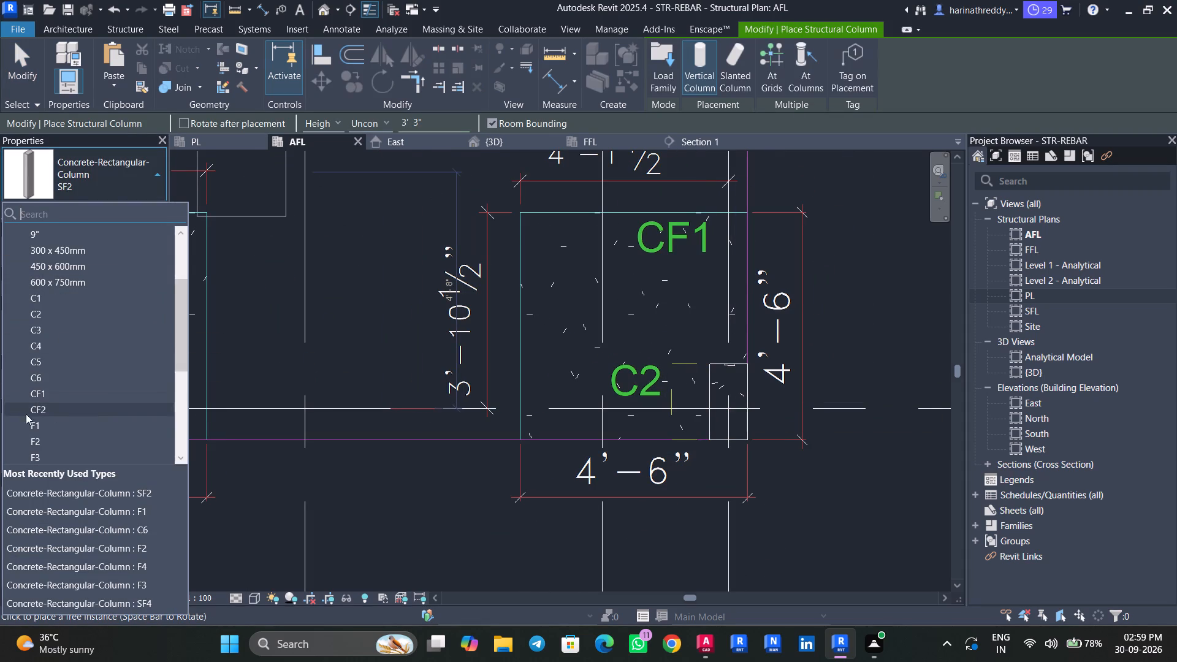
pyautogui.click(61, 392)
pyautogui.scroll(2, 712, 406)
pyautogui.scroll(-1, 712, 406)
pyautogui.scroll(2, 712, 406)
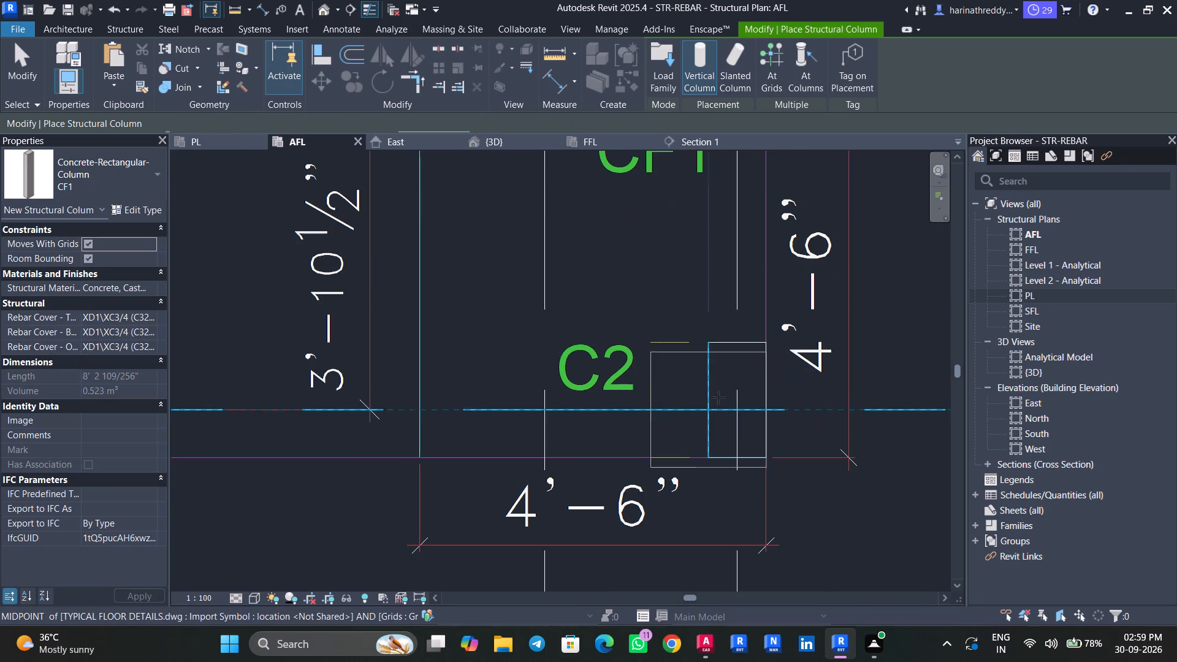
pyautogui.scroll(4, 709, 397)
pyautogui.click(709, 397)
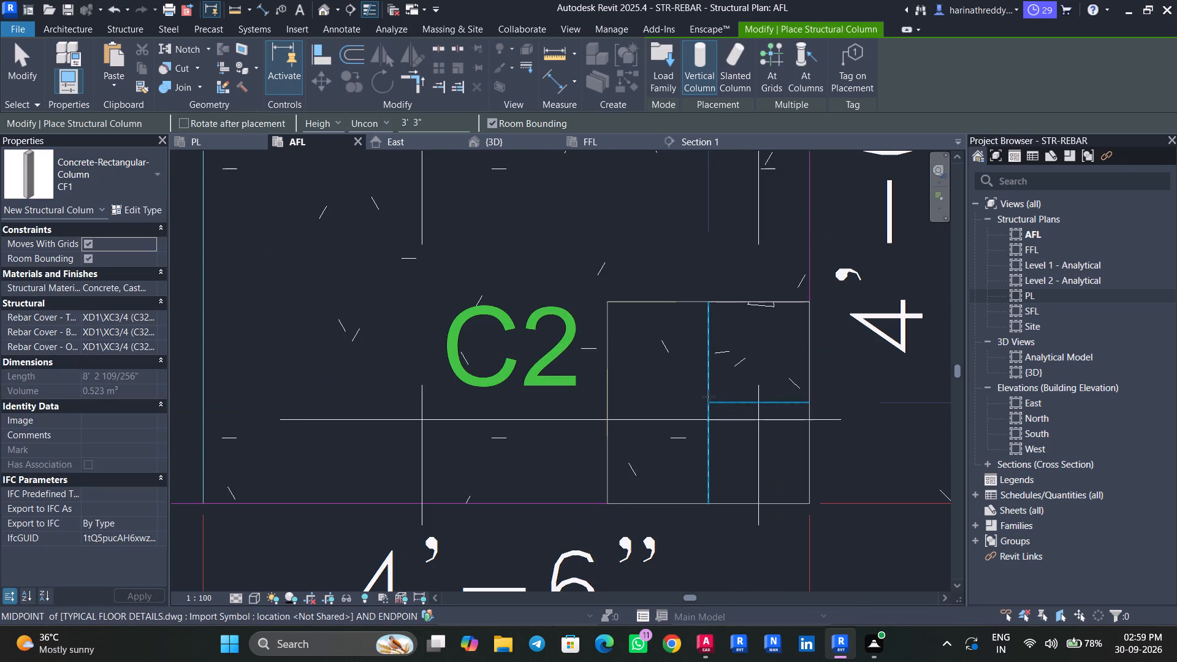
pyautogui.press('Escape')
pyautogui.press('Escape')
pyautogui.press('Escape')
pyautogui.press('Escape')
pyautogui.scroll(9, 619, 314)
pyautogui.scroll(-11, 619, 314)
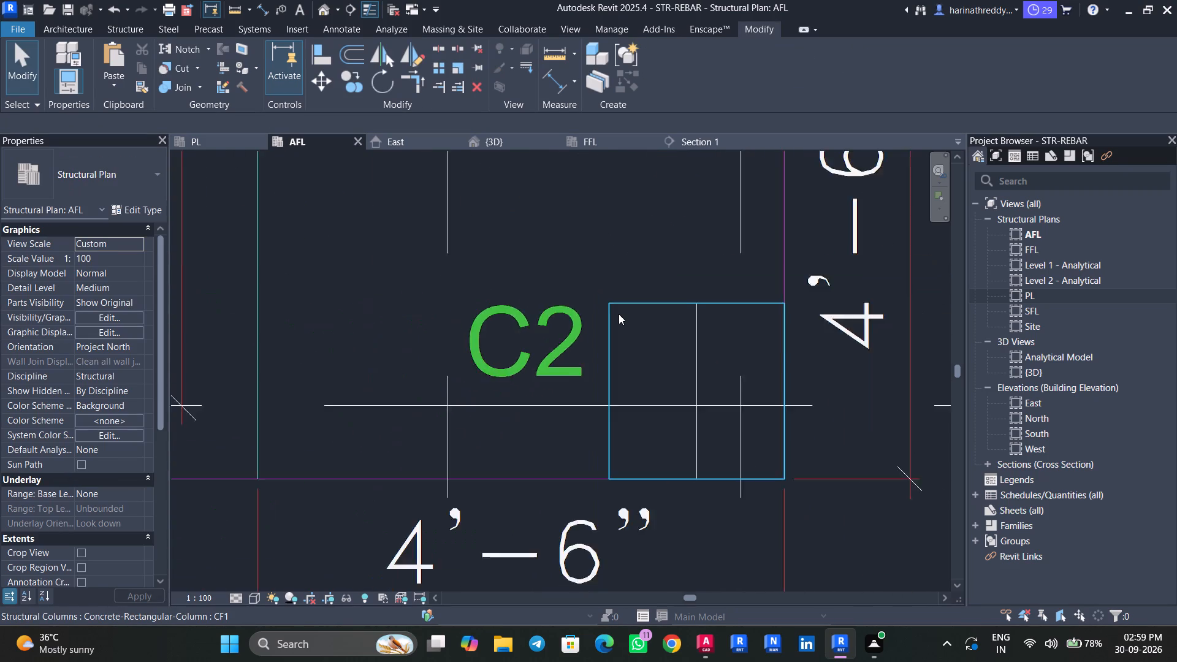
# Place an SF1 structural column at grids E and 1, centred over column C4 in footing SF1.
pyautogui.scroll(-4, 619, 314)
pyautogui.moveTo(538, 341); pyautogui.dragTo(733, 352, button='middle')
pyautogui.moveTo(522, 354); pyautogui.dragTo(853, 365, button='middle')
pyautogui.moveTo(638, 370); pyautogui.dragTo(783, 338, button='middle')
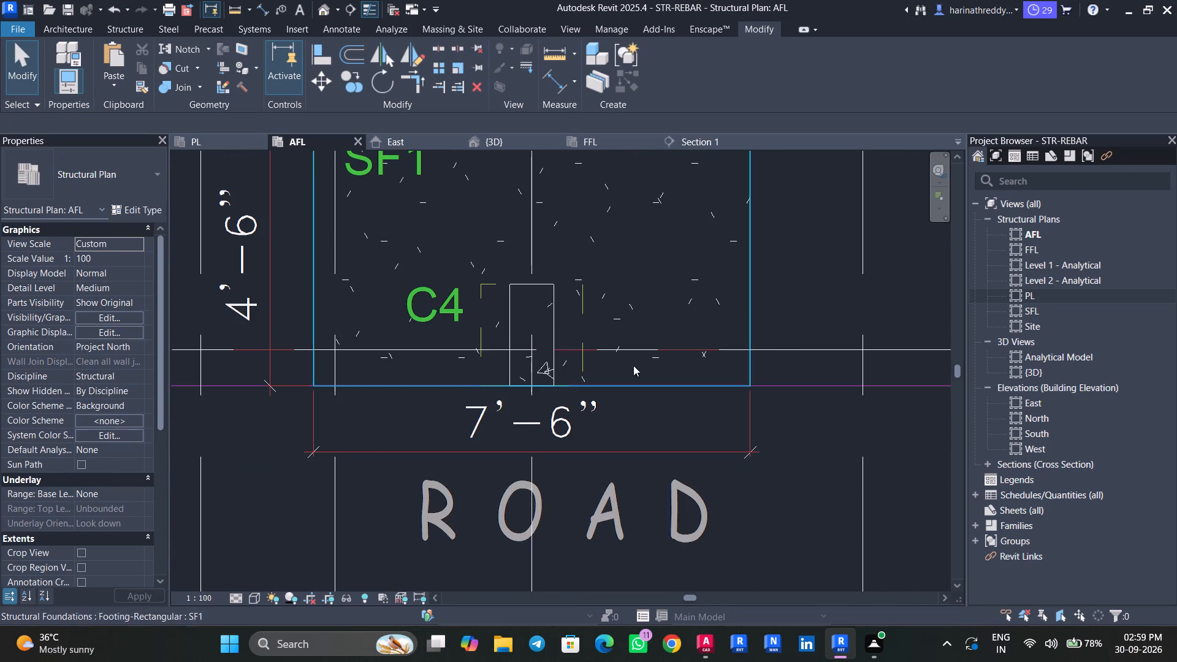
pyautogui.scroll(1, 594, 342)
pyautogui.scroll(-3, 594, 342)
pyautogui.moveTo(614, 322); pyautogui.dragTo(629, 394, button='middle')
pyautogui.scroll(1, 629, 394)
pyautogui.press('c')
pyautogui.press('l')
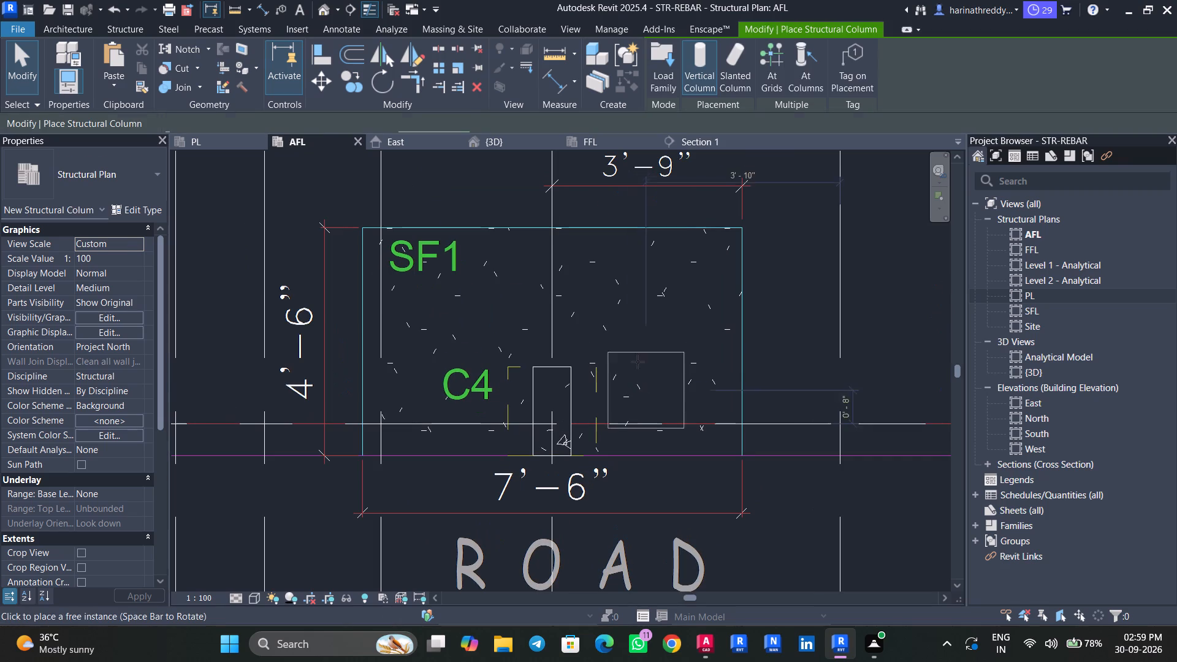
pyautogui.click(66, 177)
pyautogui.click(115, 185)
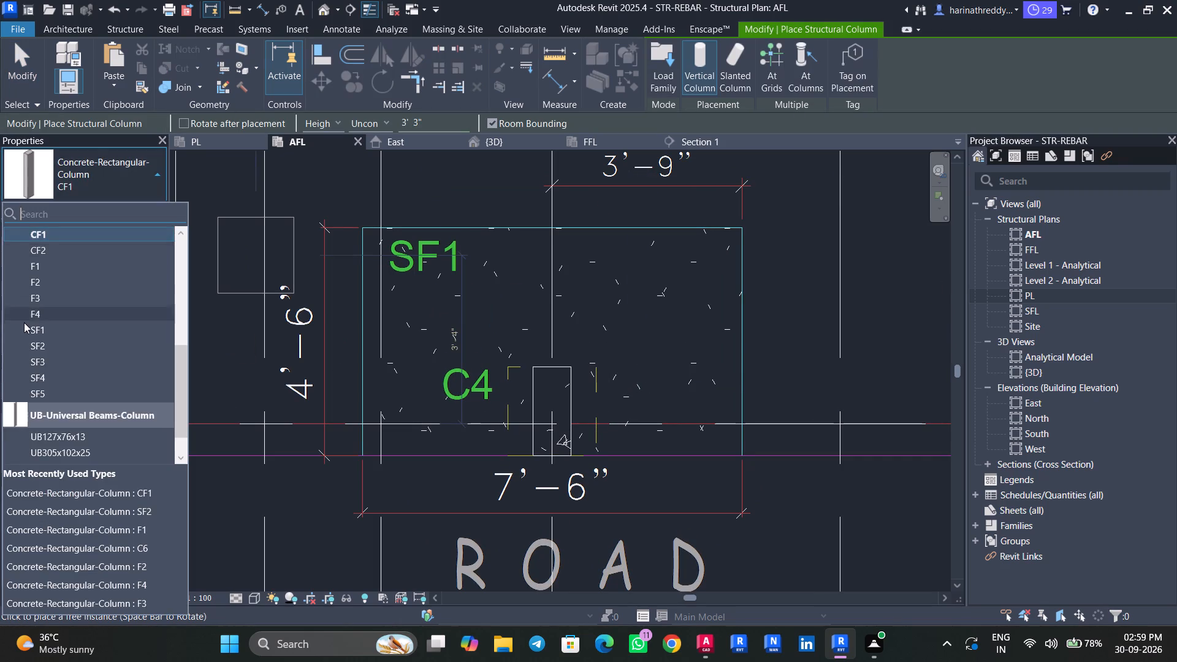
pyautogui.scroll(3, 24, 322)
pyautogui.scroll(-2, 56, 405)
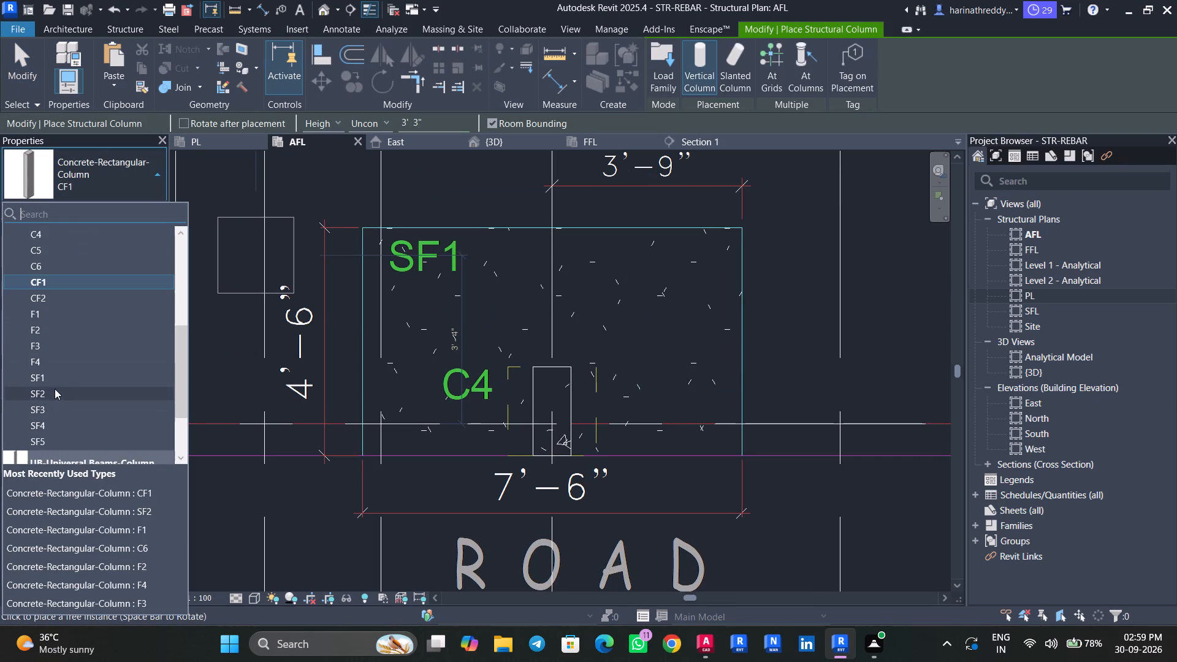
pyautogui.click(54, 378)
pyautogui.scroll(-1, 549, 413)
pyautogui.scroll(3, 549, 413)
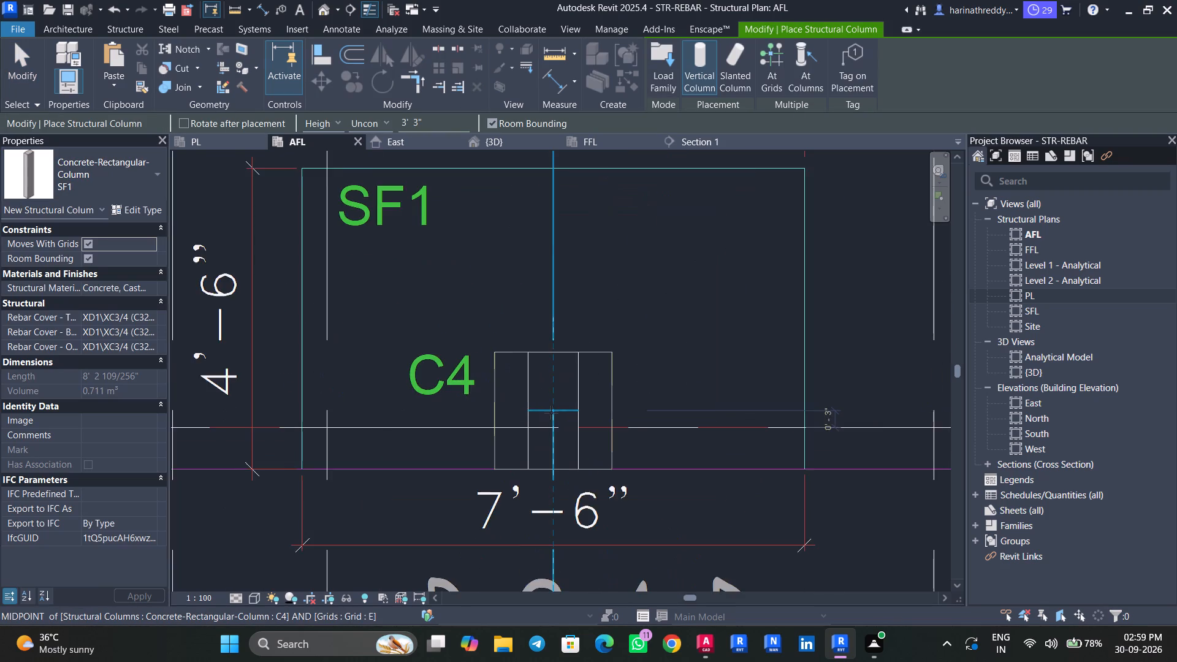
pyautogui.scroll(8, 551, 413)
pyautogui.click(554, 411)
pyautogui.press('Escape')
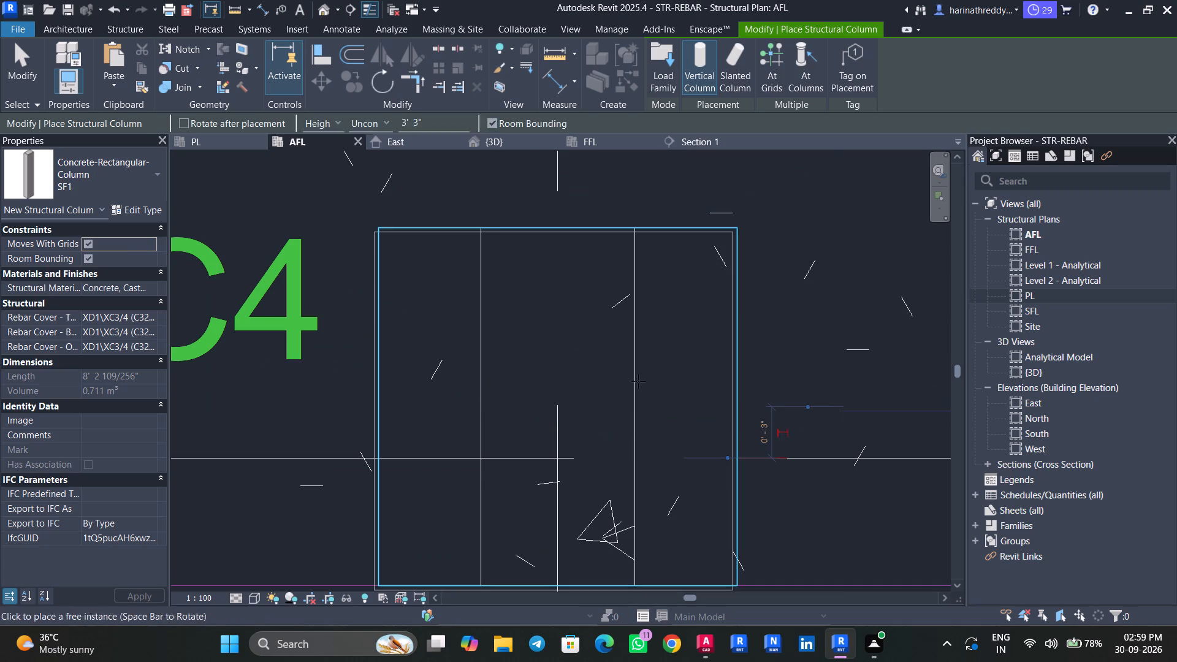
pyautogui.press('Escape')
pyautogui.press('Escape')
pyautogui.press('Escape')
# Examine the edges of the SF1 column at grids E and 1 for its fit over the drawing's C4 outline.
pyautogui.click(709, 340)
pyautogui.scroll(10, 794, 321)
pyautogui.moveTo(721, 335); pyautogui.dragTo(759, 501, button='middle')
pyautogui.scroll(1, 730, 399)
pyautogui.scroll(-4, 730, 399)
pyautogui.moveTo(686, 325); pyautogui.dragTo(699, 377, button='middle')
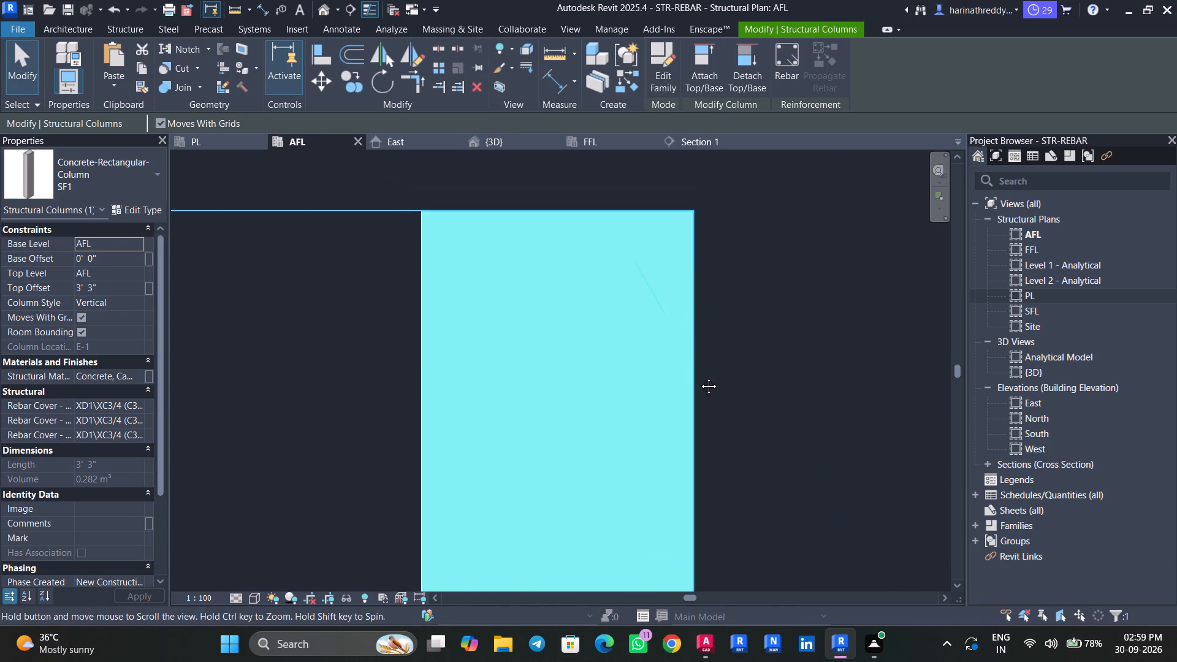
pyautogui.moveTo(699, 377); pyautogui.dragTo(729, 485, button='middle')
pyautogui.moveTo(390, 381); pyautogui.dragTo(841, 257, button='middle')
pyautogui.moveTo(471, 378); pyautogui.dragTo(626, 352, button='middle')
pyautogui.scroll(5, 310, 352)
pyautogui.scroll(-1, 478, 370)
pyautogui.scroll(2, 478, 370)
pyautogui.scroll(-1, 478, 370)
pyautogui.scroll(2, 478, 370)
pyautogui.scroll(-9, 454, 365)
pyautogui.press('Escape')
pyautogui.press('Escape')
pyautogui.click(509, 360)
pyautogui.press('Escape')
pyautogui.press('Escape')
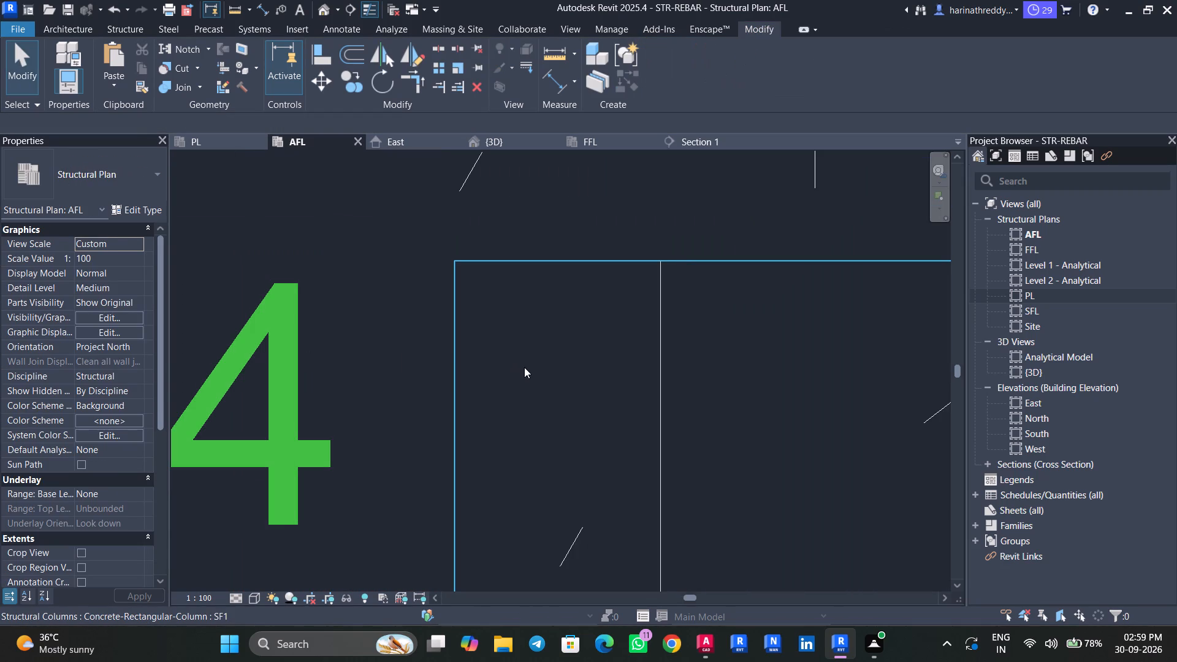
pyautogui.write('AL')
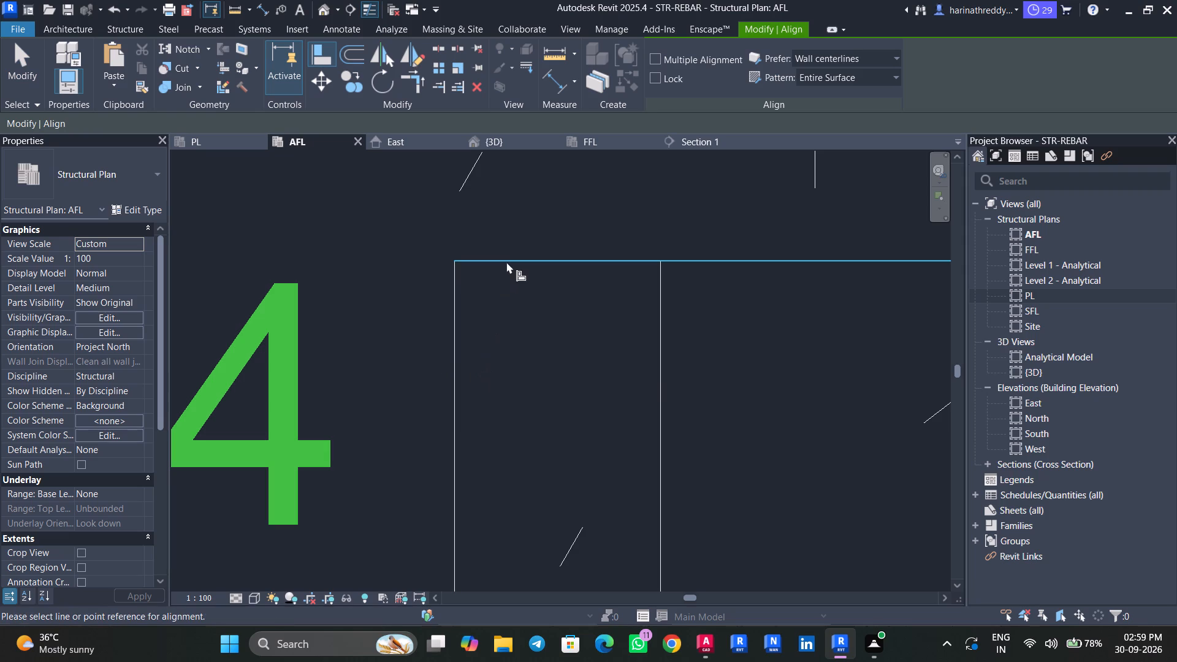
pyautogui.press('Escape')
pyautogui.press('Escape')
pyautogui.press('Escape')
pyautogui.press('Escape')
# Place a CF1 concrete rectangular structural column at grids A and 1, over column C2 at the corner of footing CF1.
pyautogui.scroll(-7, 500, 319)
pyautogui.scroll(1, 500, 319)
pyautogui.scroll(-2, 500, 319)
pyautogui.scroll(1, 500, 319)
pyautogui.scroll(-10, 500, 319)
pyautogui.moveTo(400, 354); pyautogui.dragTo(605, 354, button='middle')
pyautogui.moveTo(439, 365); pyautogui.dragTo(588, 389, button='middle')
pyautogui.scroll(4, 364, 384)
pyautogui.moveTo(322, 386); pyautogui.dragTo(495, 397, button='middle')
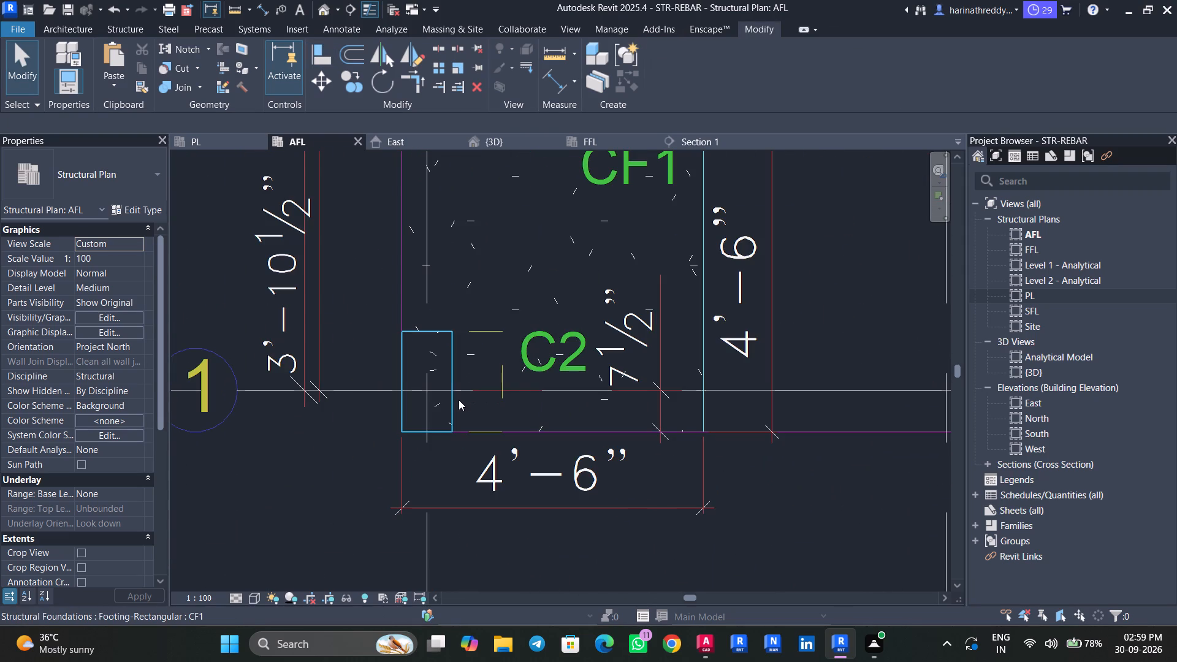
pyautogui.write('CL')
pyautogui.click(103, 189)
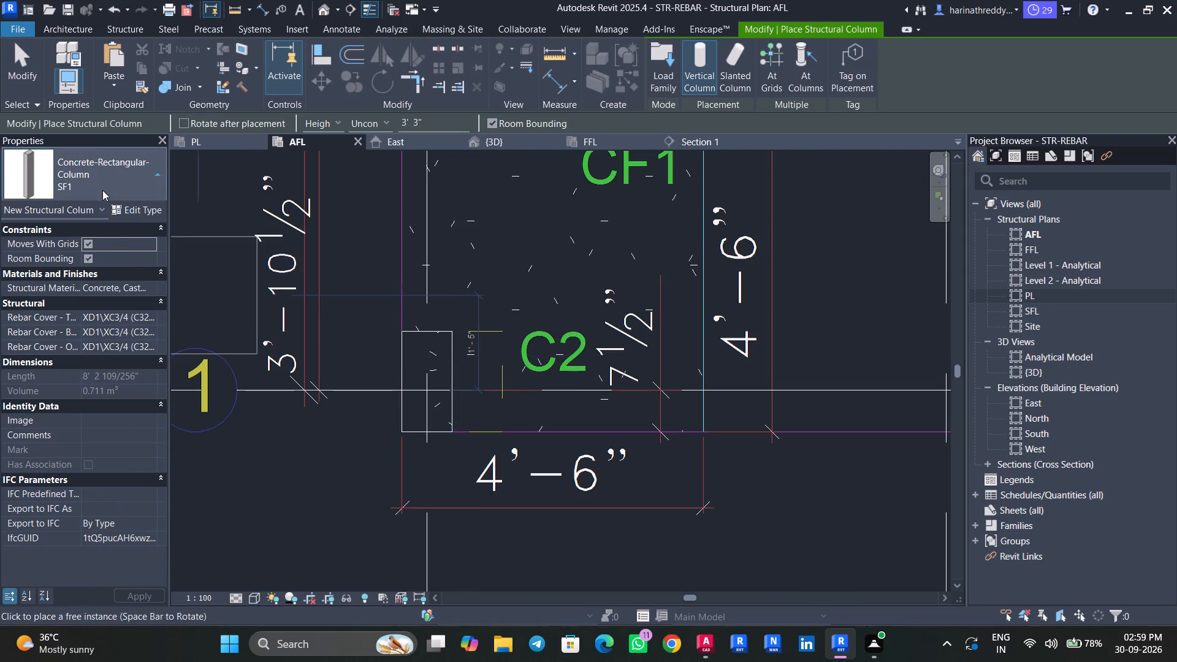
pyautogui.scroll(2, 59, 344)
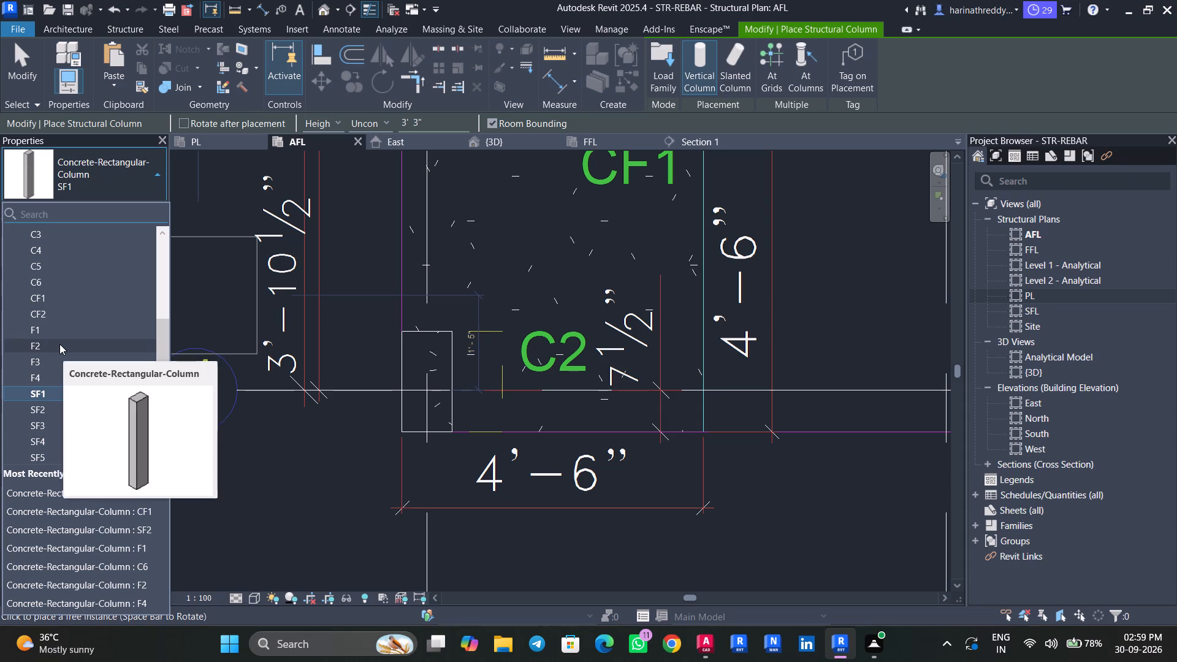
pyautogui.click(67, 299)
pyautogui.scroll(4, 439, 376)
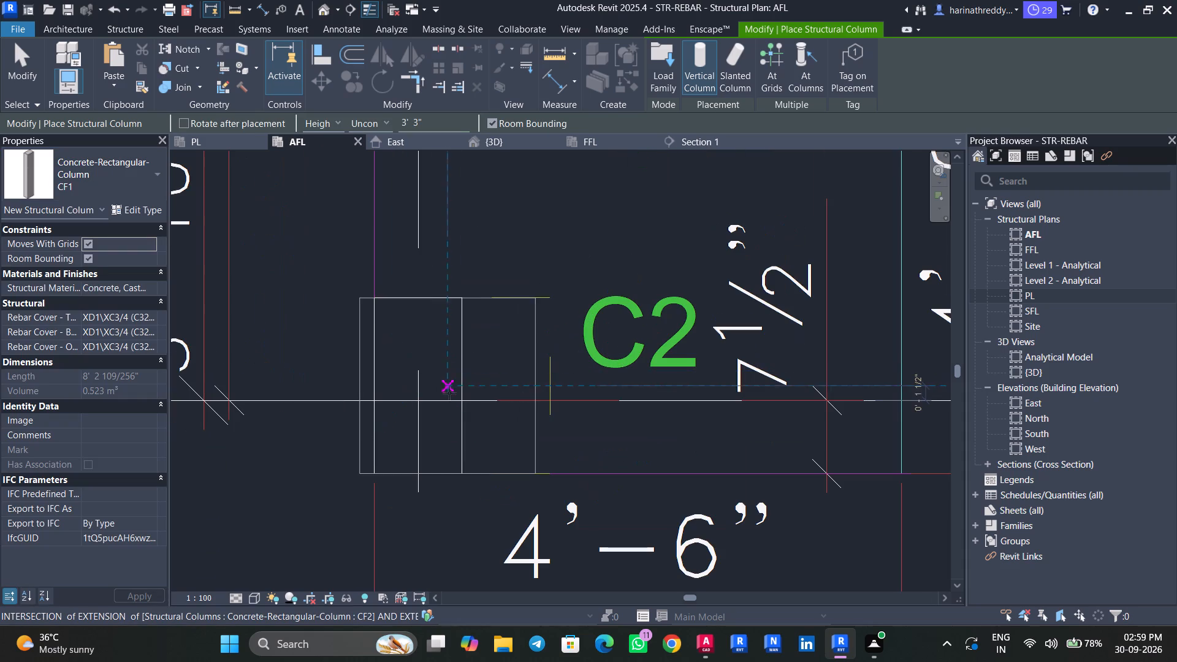
pyautogui.click(460, 390)
pyautogui.press('Escape')
pyautogui.press('Escape')
pyautogui.press('Escape')
pyautogui.press('Escape')
pyautogui.press('Escape')
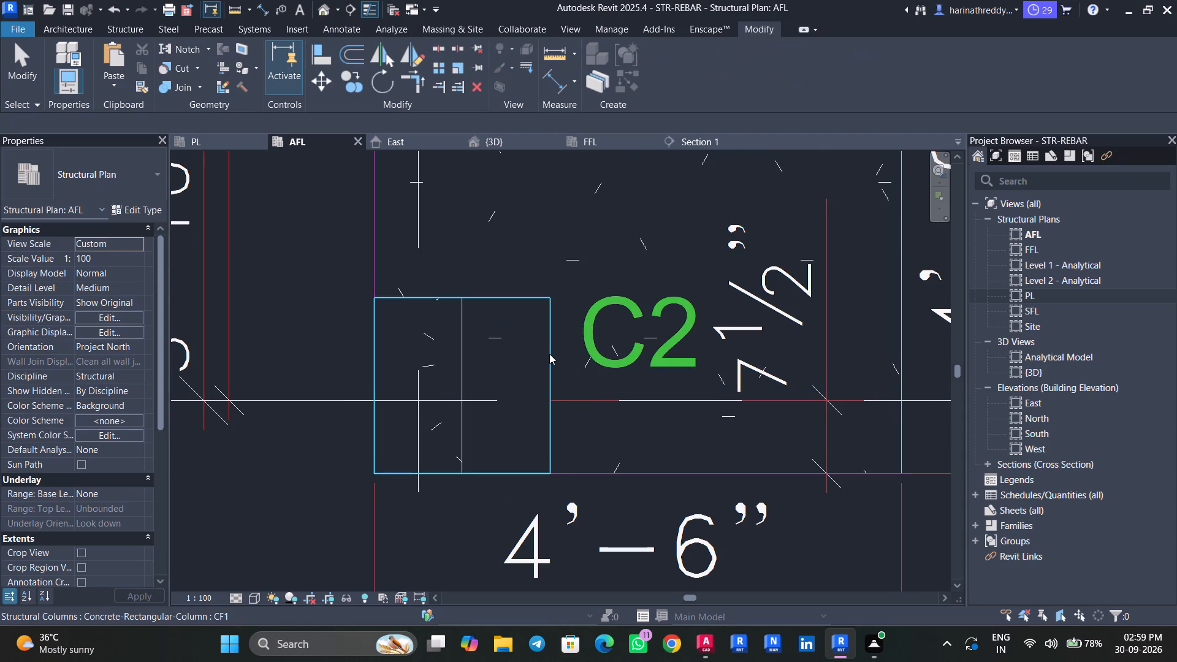
# Examine the CF1 column at grids A and 1 for the fit of its inner edge beside the C2 label.
pyautogui.scroll(4, 549, 354)
pyautogui.click(546, 355)
pyautogui.scroll(10, 546, 363)
pyautogui.press('Escape')
pyautogui.press('Escape')
pyautogui.press('Escape')
pyautogui.click(557, 365)
pyautogui.scroll(-2, 557, 365)
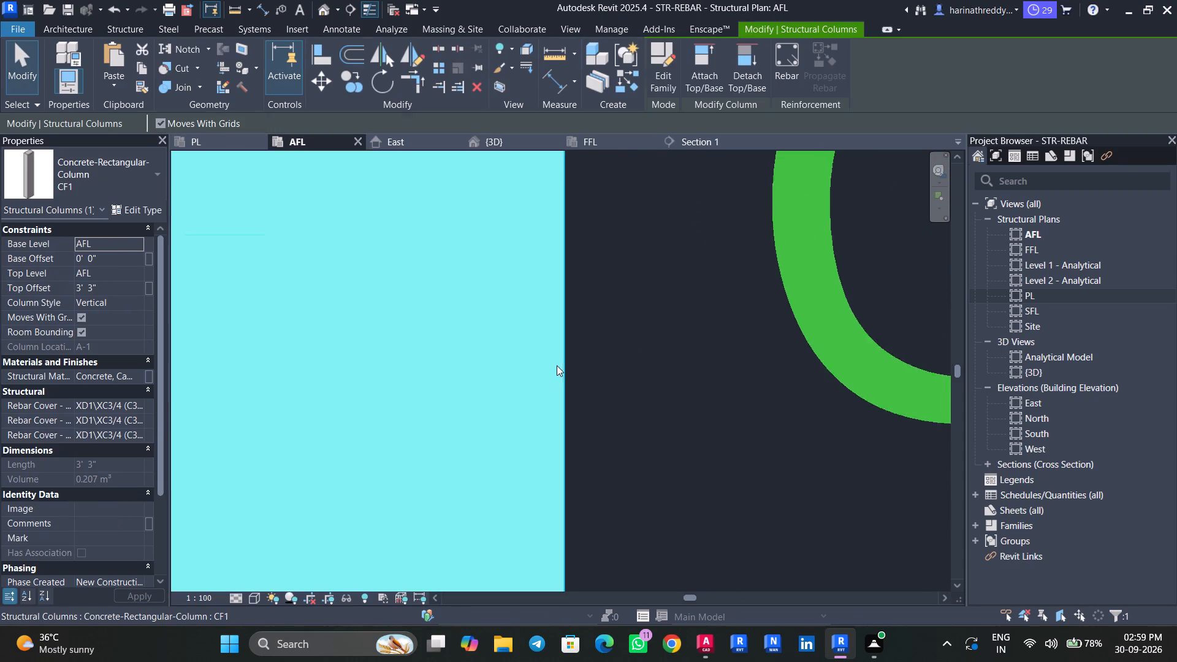
pyautogui.scroll(-14, 557, 365)
pyautogui.press('Escape')
pyautogui.press('Escape')
pyautogui.press('Escape')
pyautogui.press('Escape')
pyautogui.scroll(-4, 574, 232)
# Examine the pedestals over the footings in the 3D view, including how column C3 at H-2 passes through its SF2 pedestal.
pyautogui.moveTo(573, 235); pyautogui.dragTo(483, 387, button='middle')
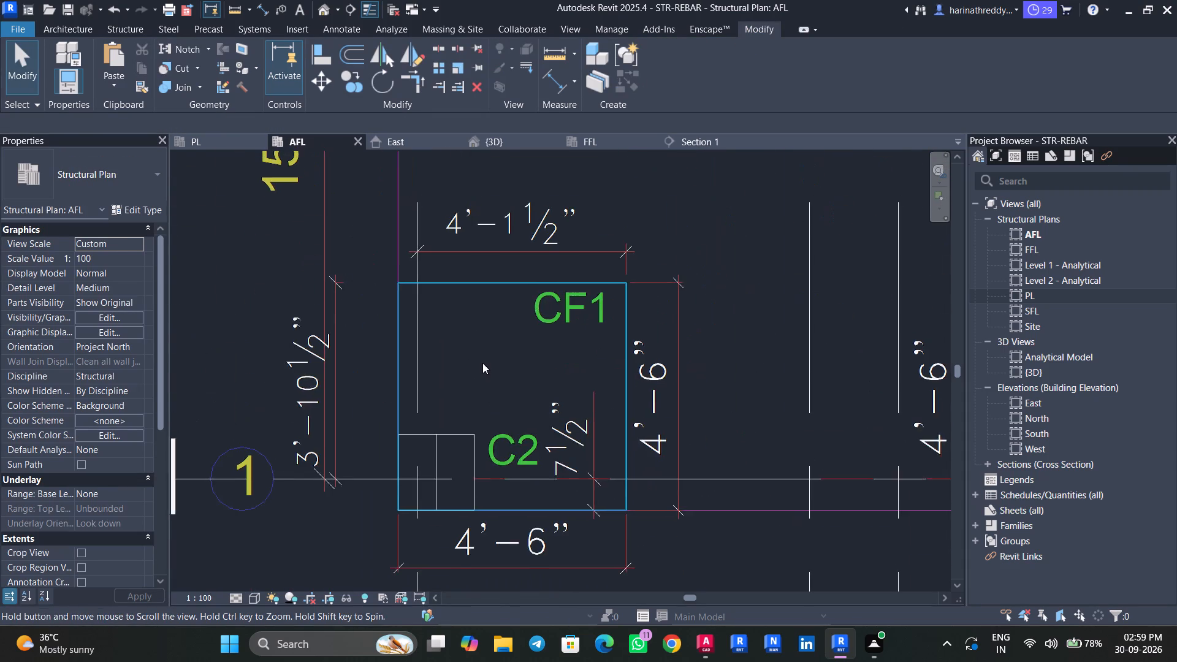
pyautogui.scroll(-2, 482, 362)
pyautogui.moveTo(555, 282); pyautogui.dragTo(534, 399, button='middle')
pyautogui.scroll(-4, 562, 322)
pyautogui.moveTo(563, 305); pyautogui.dragTo(532, 411, button='middle')
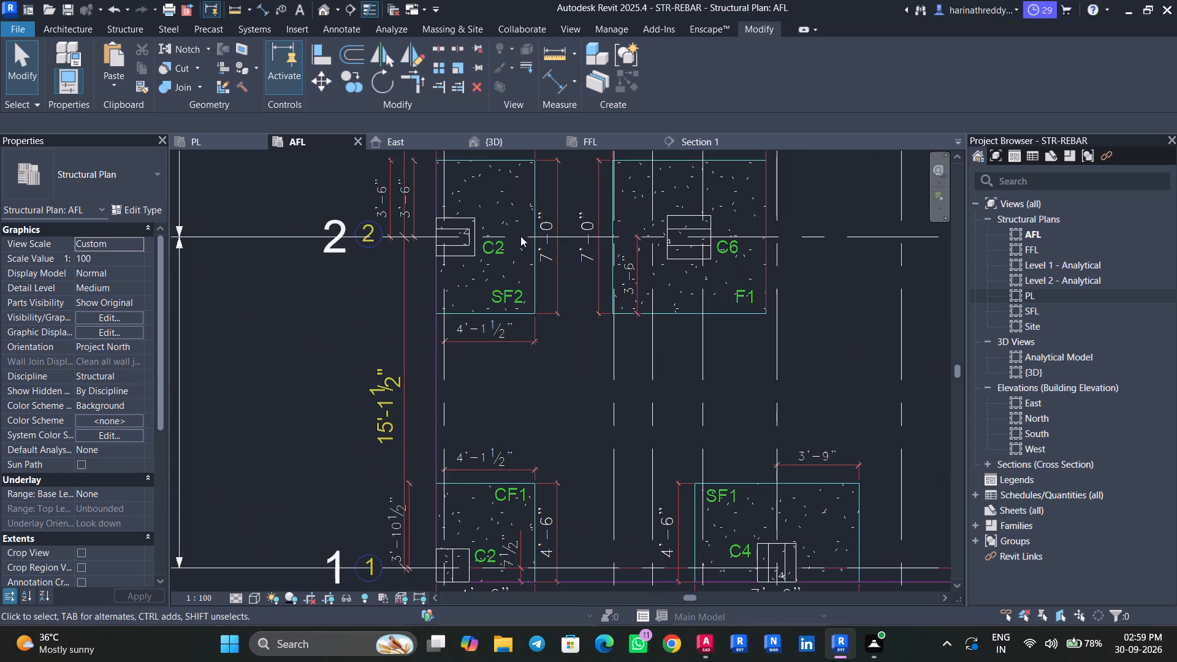
pyautogui.click(501, 153)
pyautogui.click(503, 149)
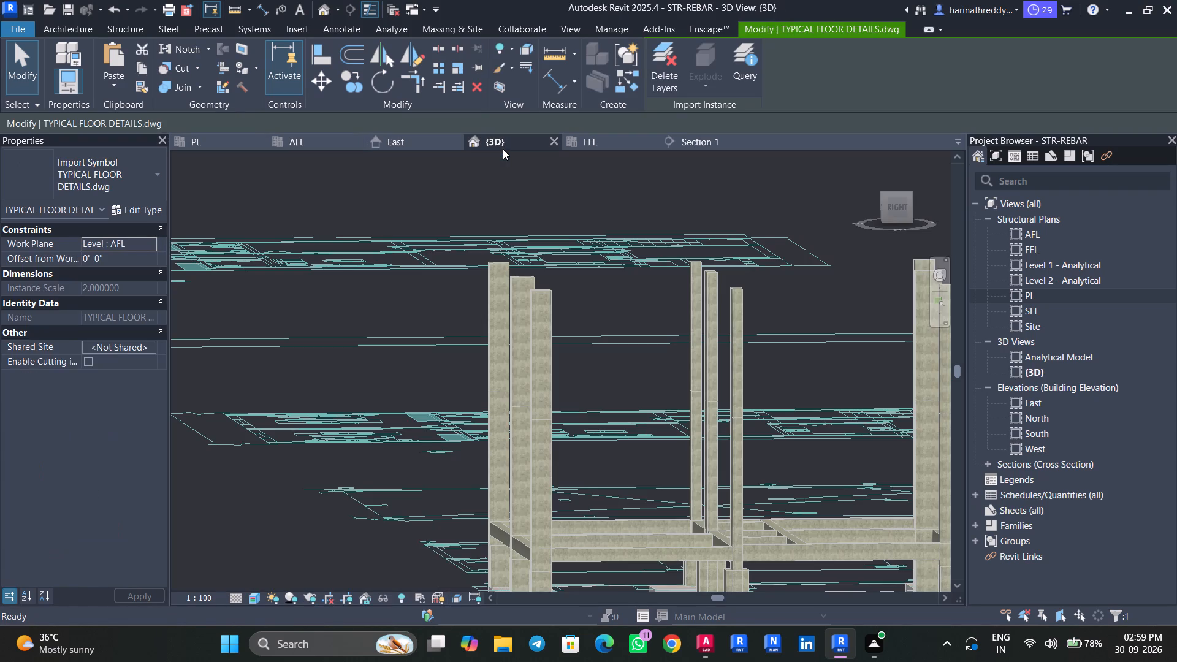
pyautogui.press('Escape')
pyautogui.press('Escape')
pyautogui.press('Escape')
pyautogui.moveTo(353, 400); pyautogui.dragTo(270, 167, button='middle')
pyautogui.scroll(5, 555, 422)
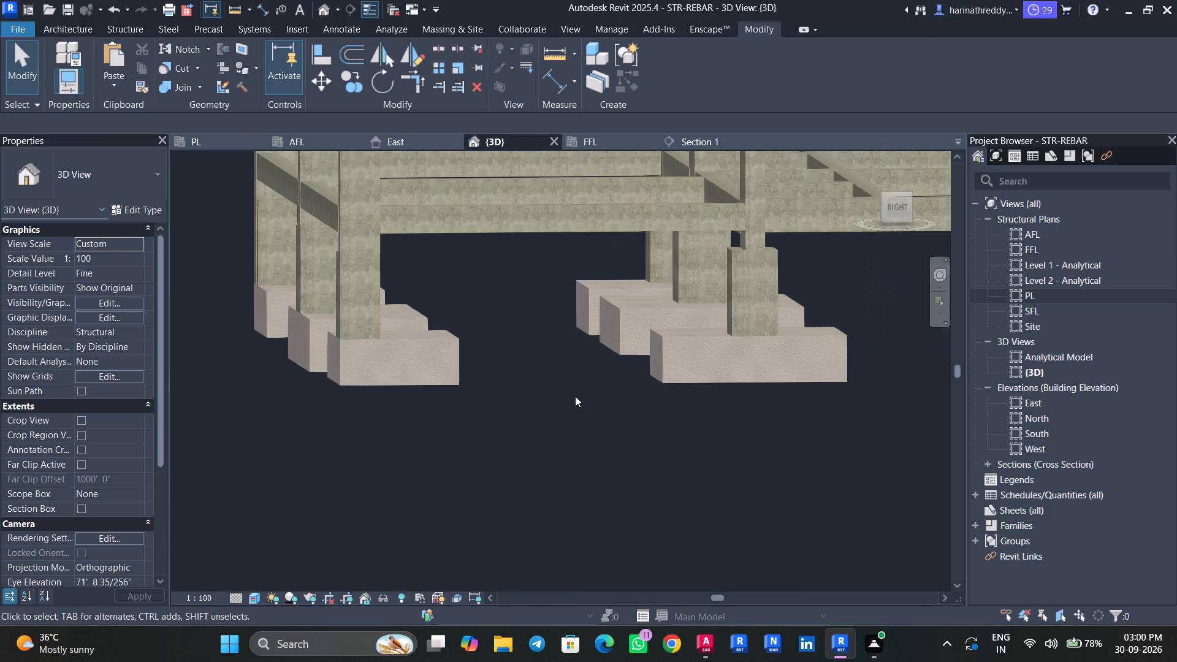
pyautogui.keyDown('shift'); pyautogui.middleClick(575, 396); pyautogui.keyUp('shift')
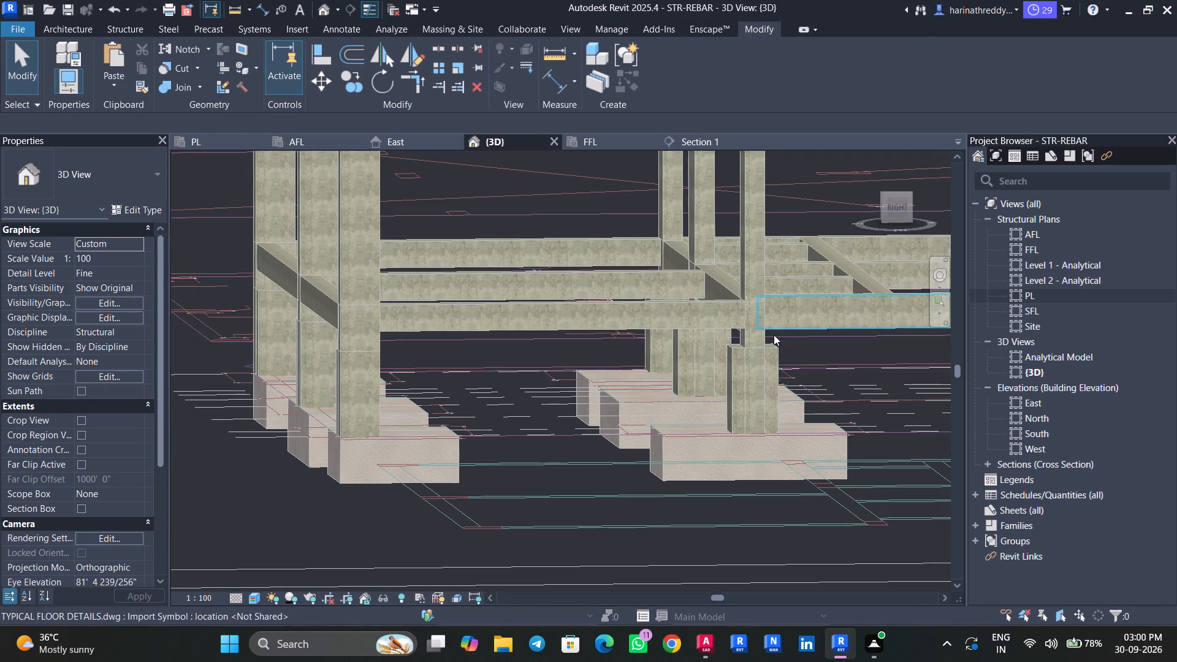
pyautogui.scroll(3, 753, 338)
pyautogui.scroll(-1, 753, 338)
pyautogui.scroll(1, 753, 338)
pyautogui.click(753, 338)
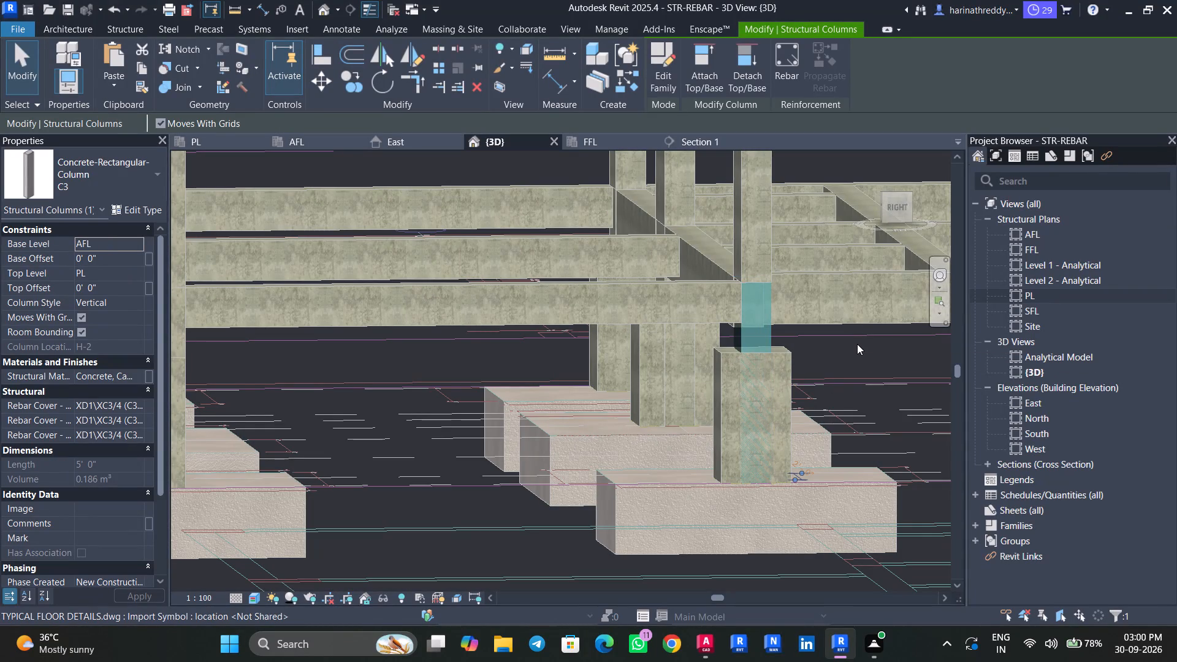
pyautogui.scroll(-4, 857, 344)
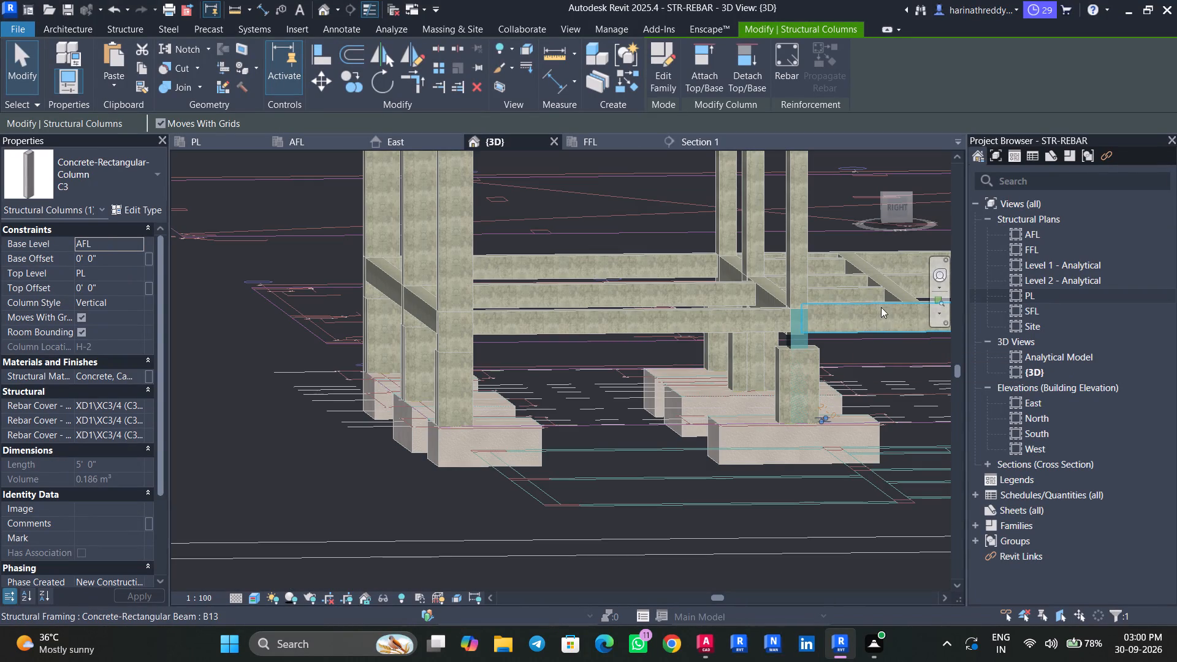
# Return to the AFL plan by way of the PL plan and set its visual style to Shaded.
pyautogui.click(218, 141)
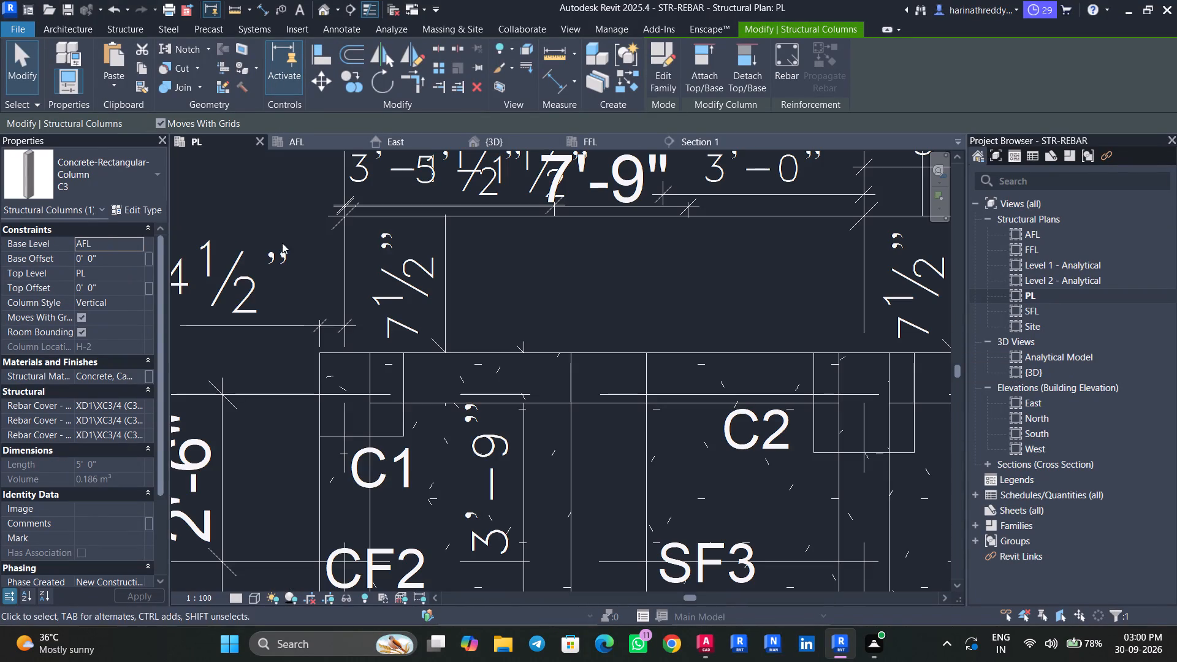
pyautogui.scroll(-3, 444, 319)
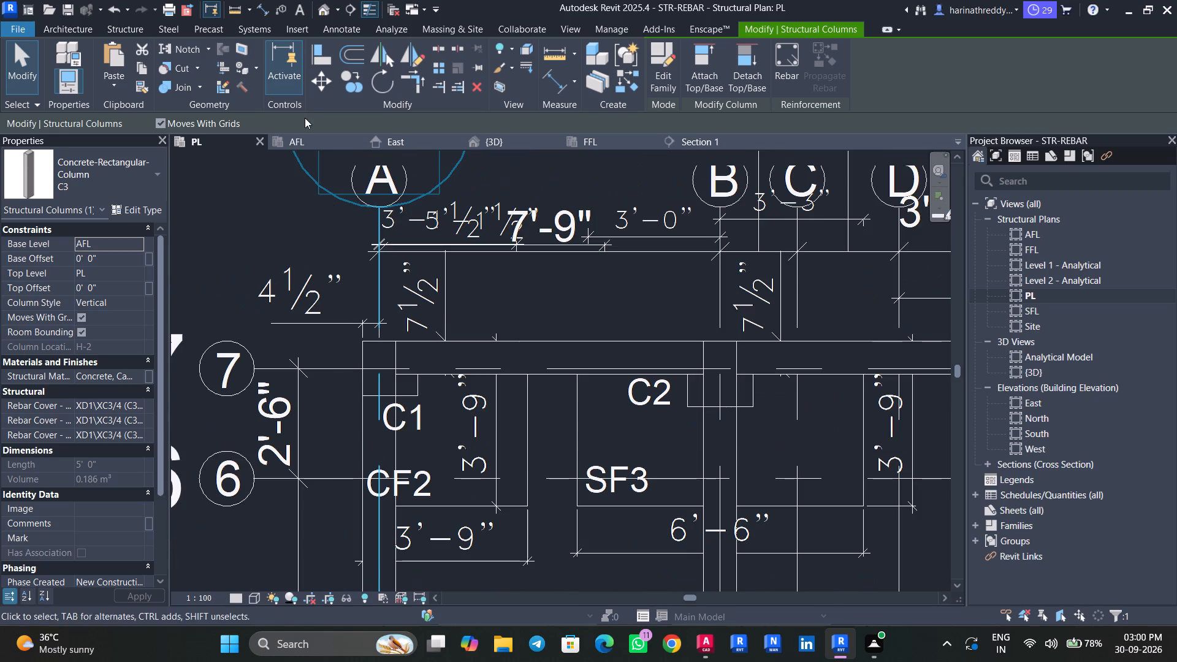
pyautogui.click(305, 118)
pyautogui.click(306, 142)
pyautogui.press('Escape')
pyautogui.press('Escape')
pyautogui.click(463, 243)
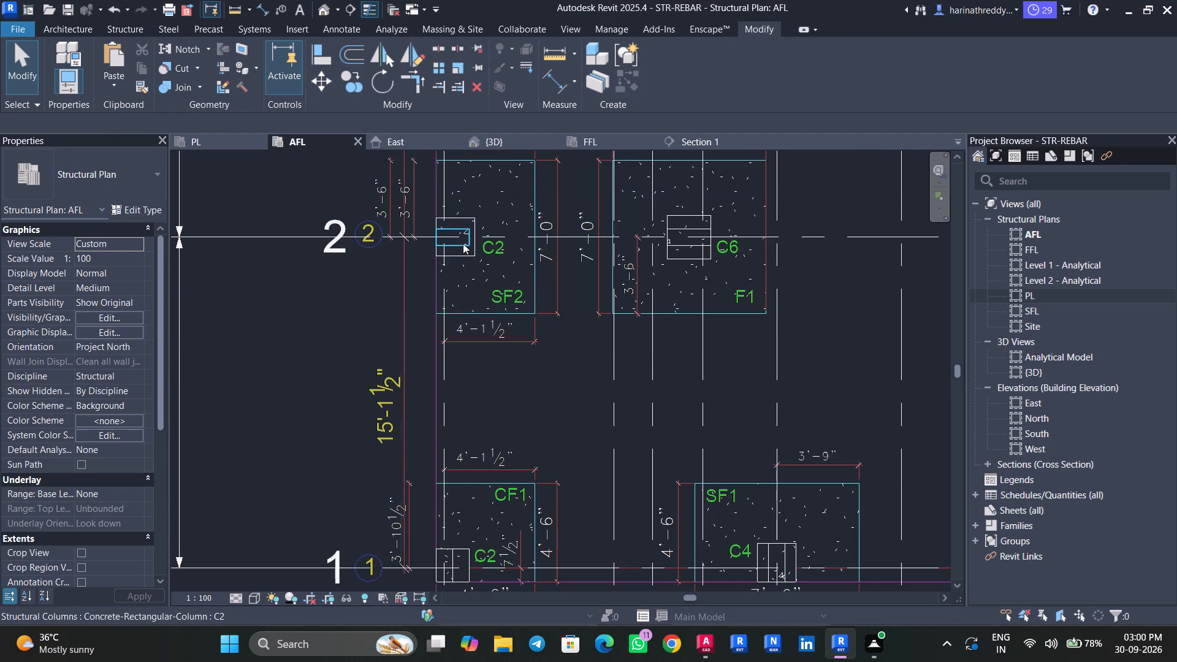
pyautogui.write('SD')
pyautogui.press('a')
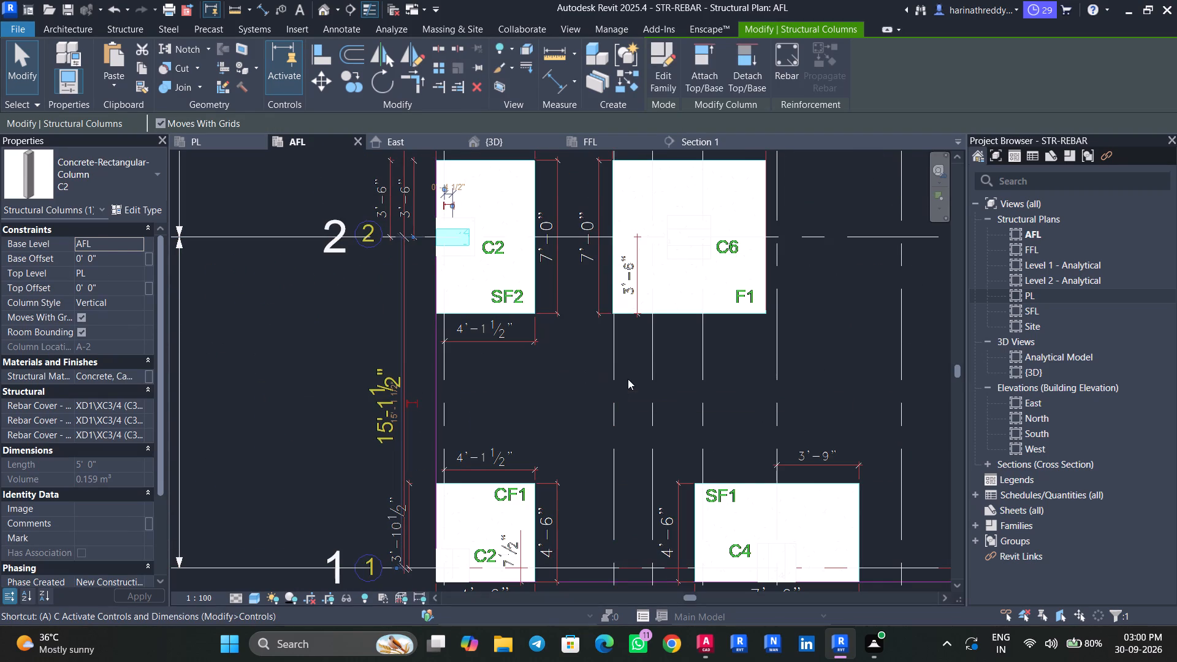
# Examine the footings and columns in the shaded AFL plan, from grid 2 up to the SF4 footing on grid 5.
pyautogui.scroll(-1, 582, 389)
pyautogui.moveTo(582, 389); pyautogui.dragTo(487, 477, button='middle')
pyautogui.press('Escape')
pyautogui.press('Escape')
pyautogui.press('Escape')
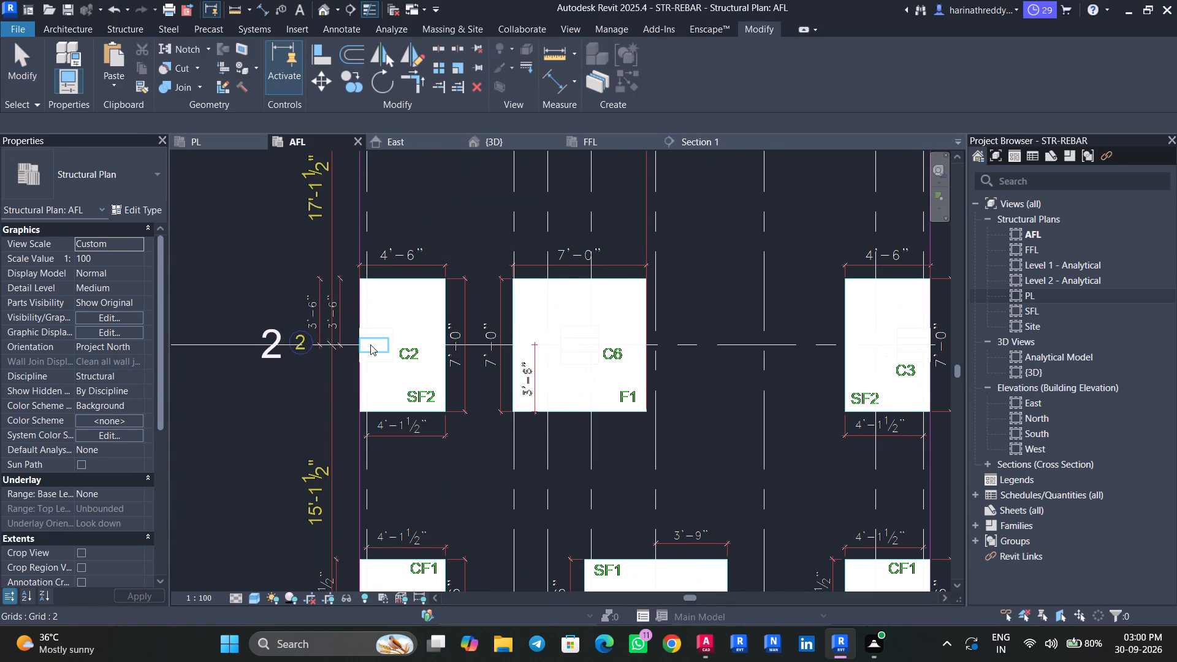
pyautogui.scroll(4, 373, 345)
pyautogui.scroll(-1, 373, 345)
pyautogui.scroll(1, 373, 345)
pyautogui.click(377, 351)
pyautogui.press('Escape')
pyautogui.press('Escape')
pyautogui.press('Escape')
pyautogui.click(648, 419)
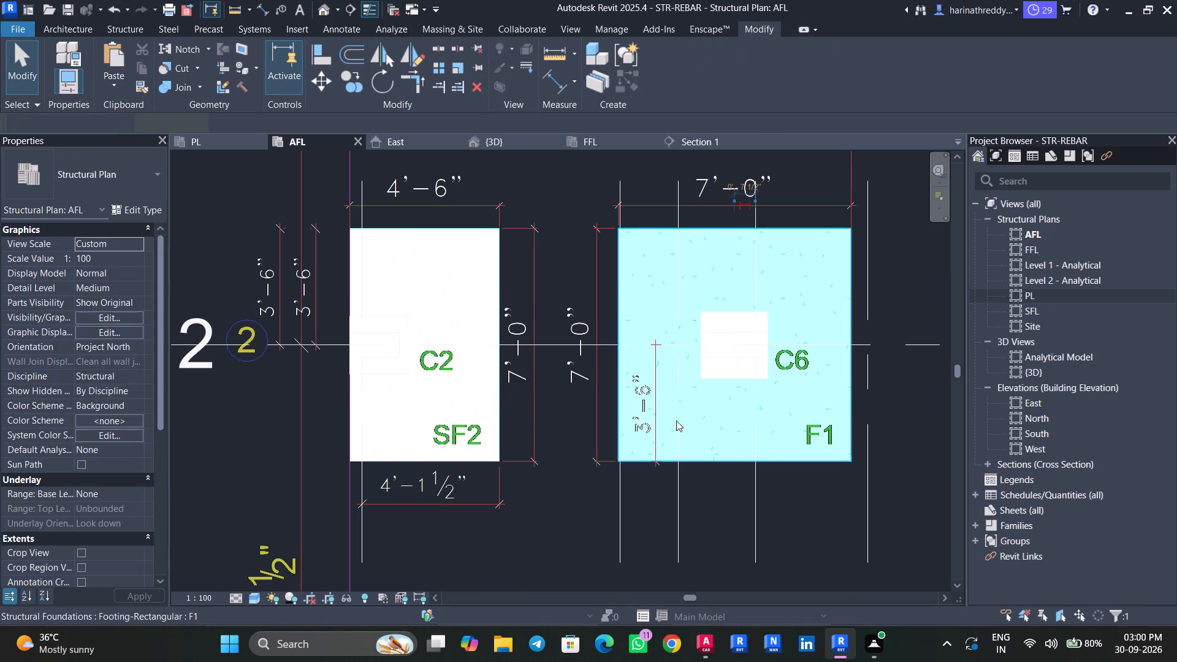
pyautogui.press('Escape')
pyautogui.press('Escape')
pyautogui.click(435, 408)
pyautogui.scroll(-15, 398, 419)
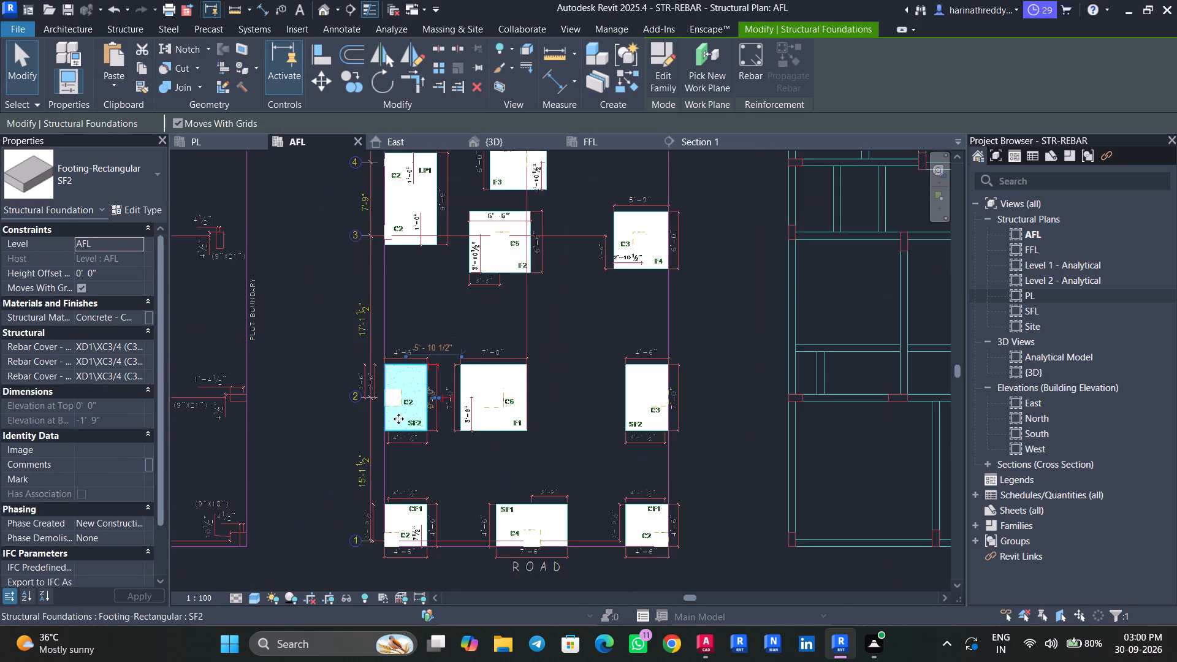
pyautogui.press('Escape')
pyautogui.press('Escape')
pyautogui.press('Escape')
pyautogui.press('Escape')
pyautogui.press('Escape')
pyautogui.scroll(3, 387, 238)
pyautogui.click(379, 234)
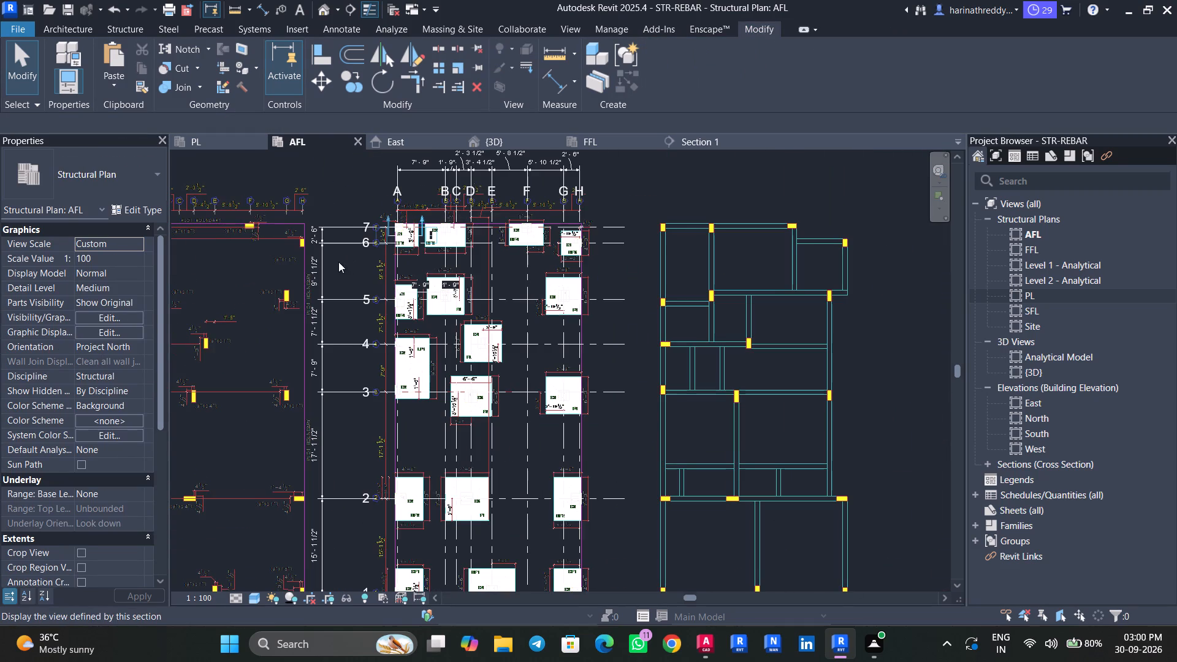
pyautogui.tripleClick(340, 277)
pyautogui.click(411, 282)
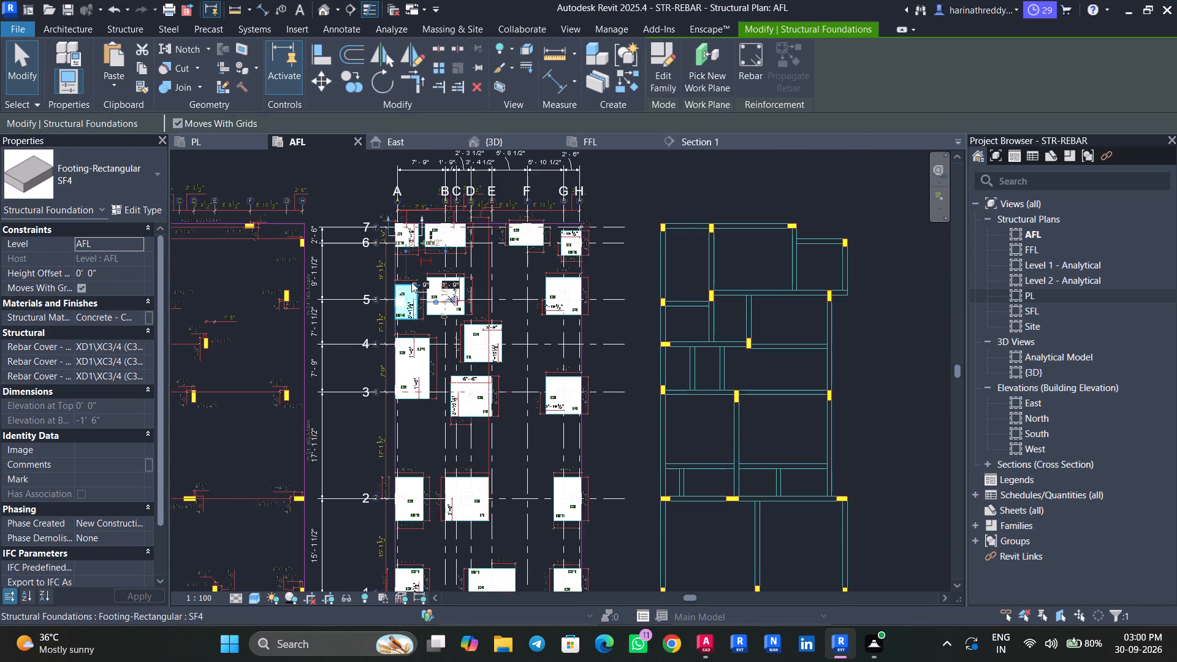
pyautogui.press('Escape')
pyautogui.scroll(15, 407, 303)
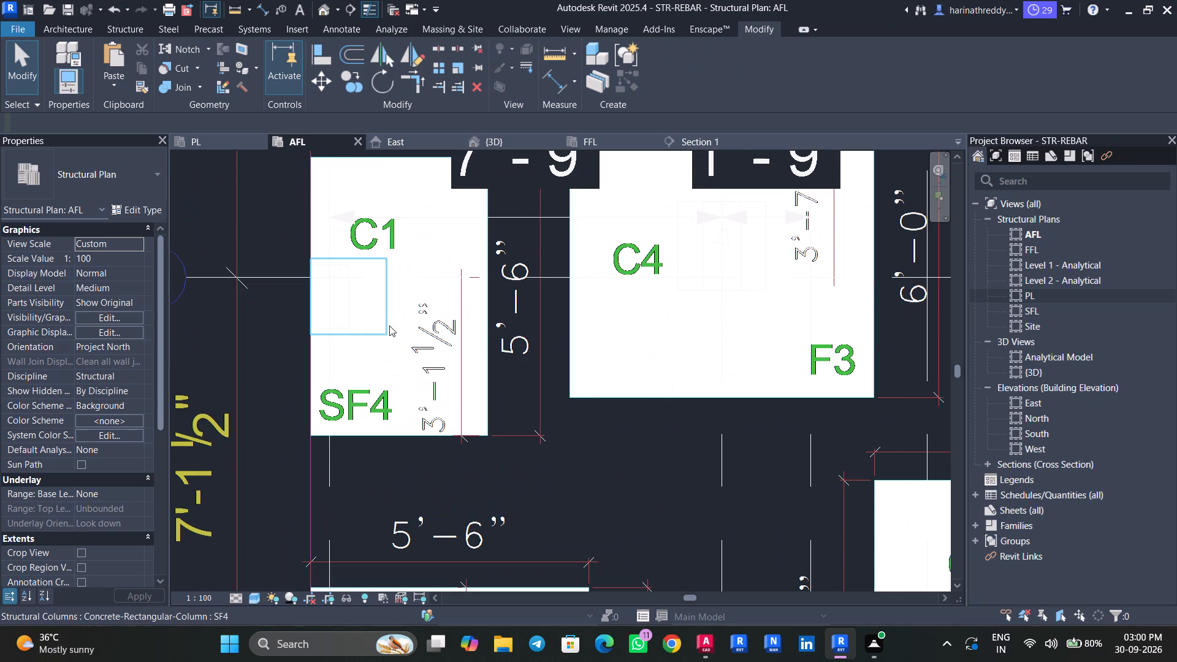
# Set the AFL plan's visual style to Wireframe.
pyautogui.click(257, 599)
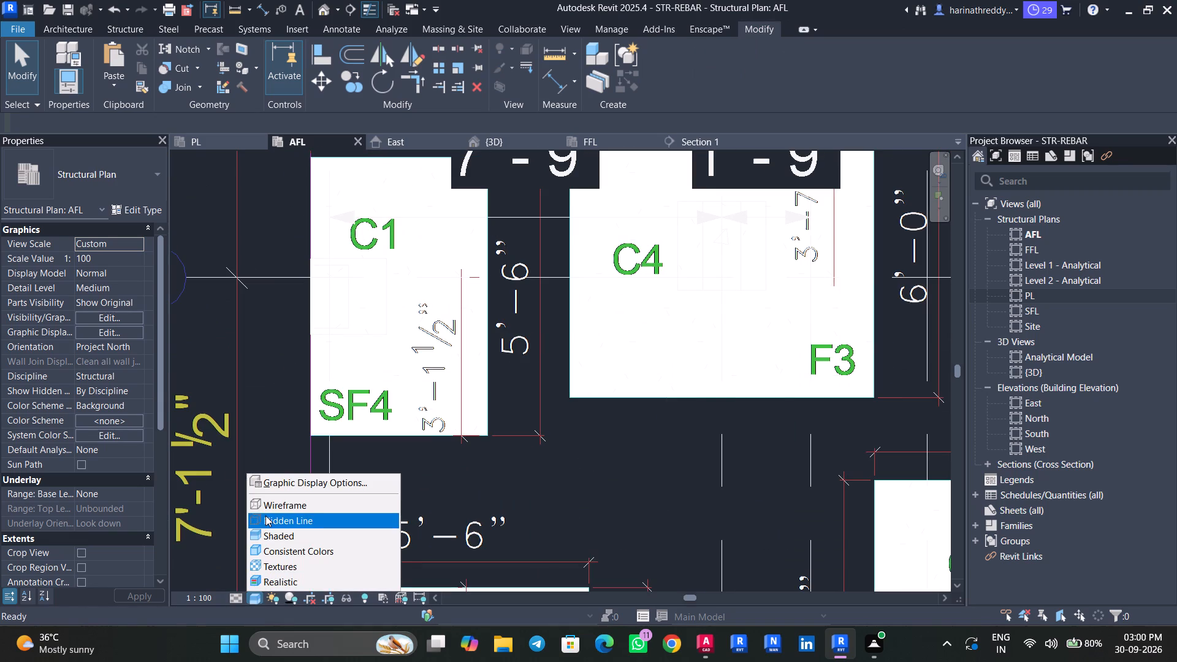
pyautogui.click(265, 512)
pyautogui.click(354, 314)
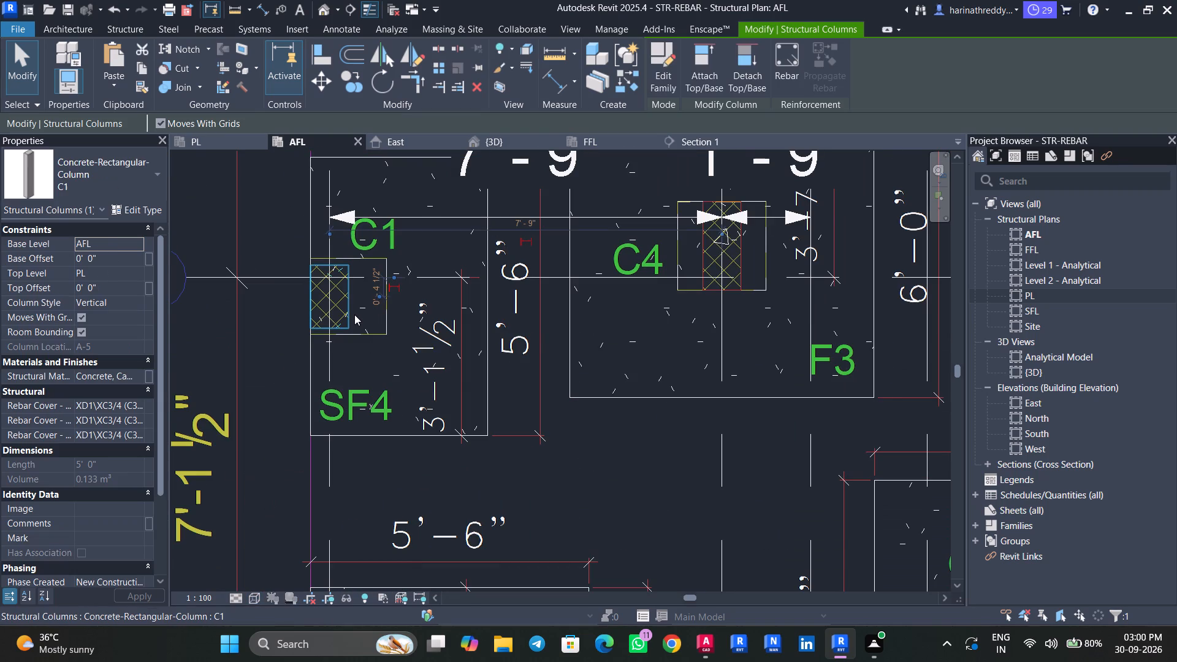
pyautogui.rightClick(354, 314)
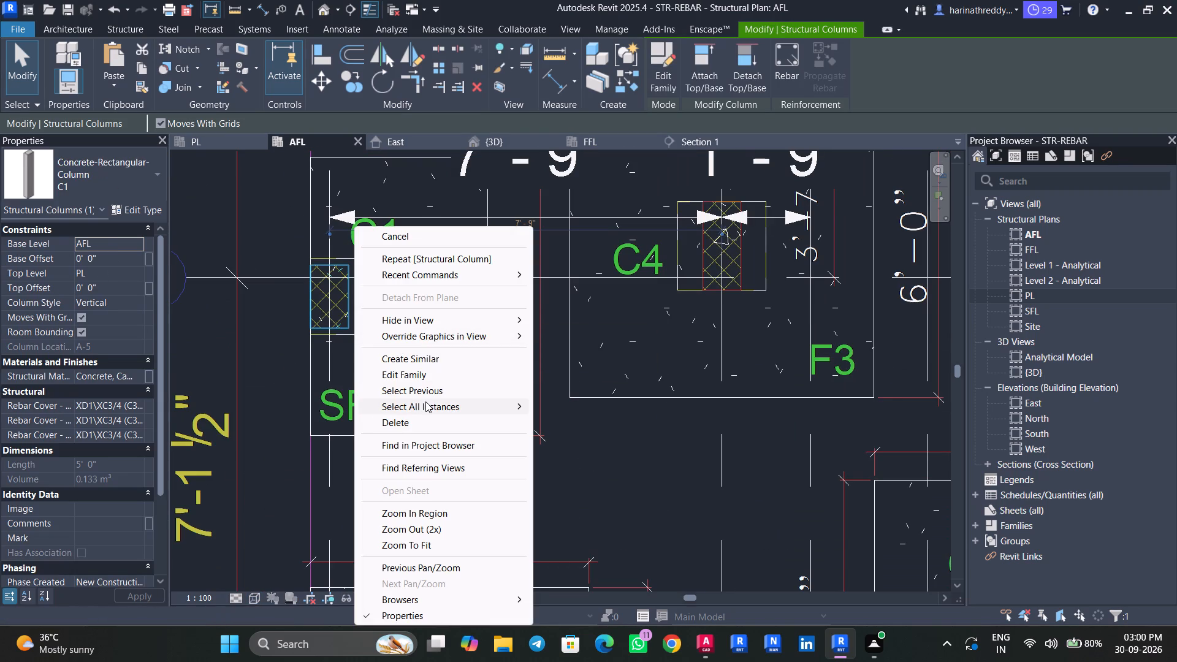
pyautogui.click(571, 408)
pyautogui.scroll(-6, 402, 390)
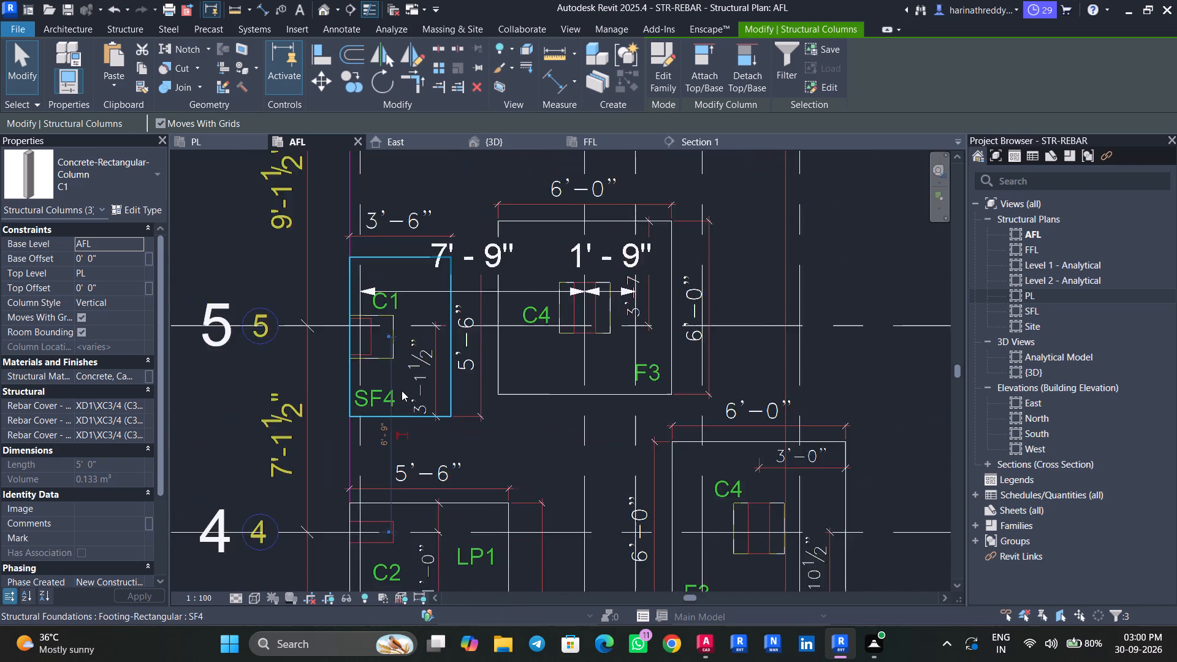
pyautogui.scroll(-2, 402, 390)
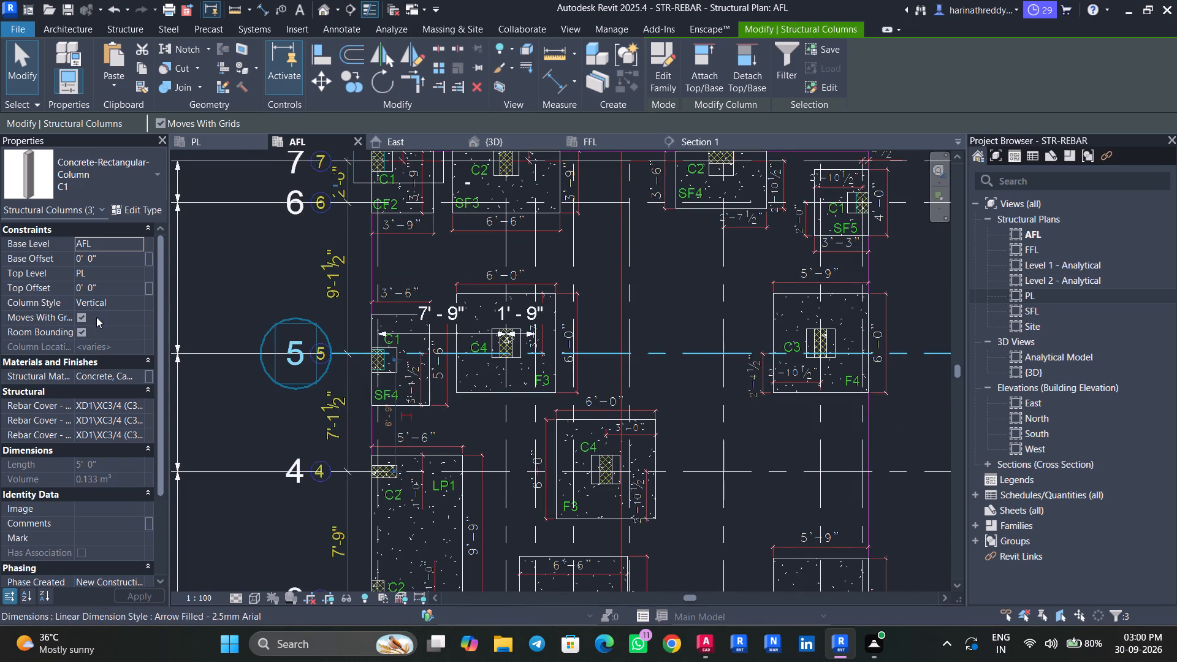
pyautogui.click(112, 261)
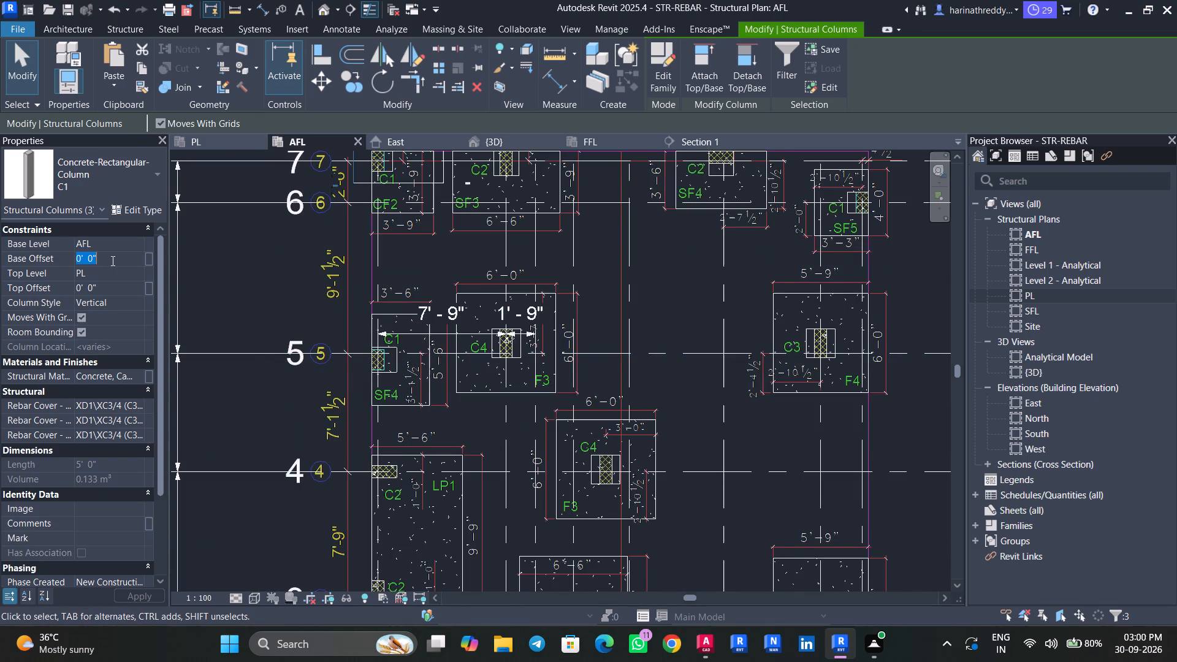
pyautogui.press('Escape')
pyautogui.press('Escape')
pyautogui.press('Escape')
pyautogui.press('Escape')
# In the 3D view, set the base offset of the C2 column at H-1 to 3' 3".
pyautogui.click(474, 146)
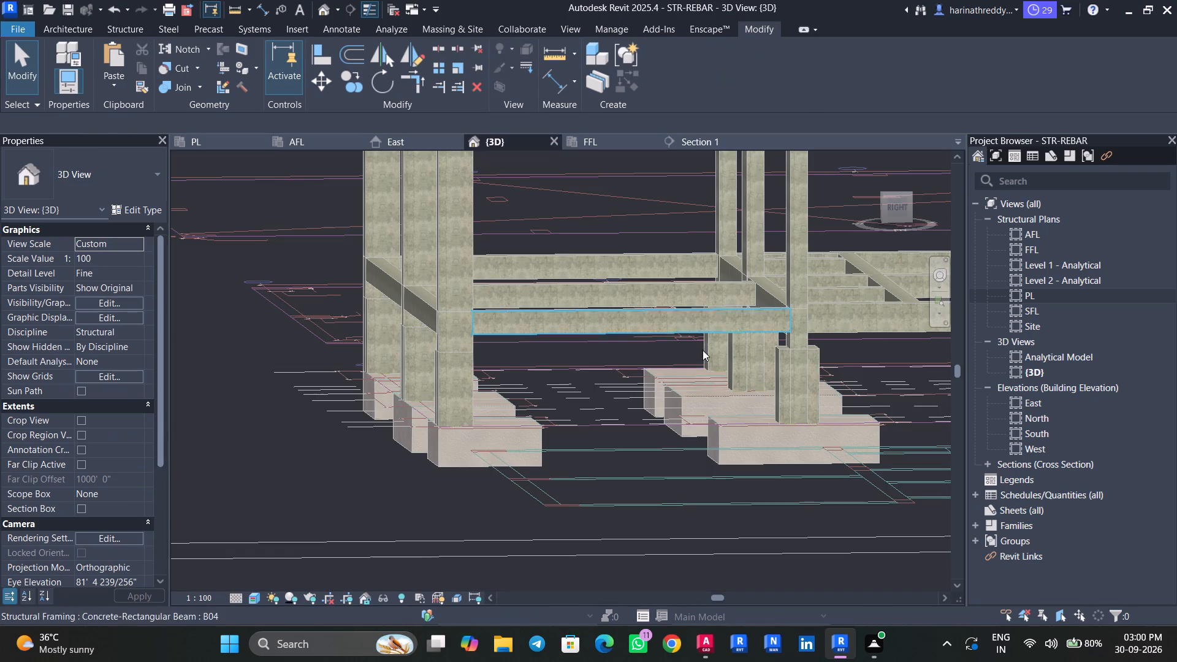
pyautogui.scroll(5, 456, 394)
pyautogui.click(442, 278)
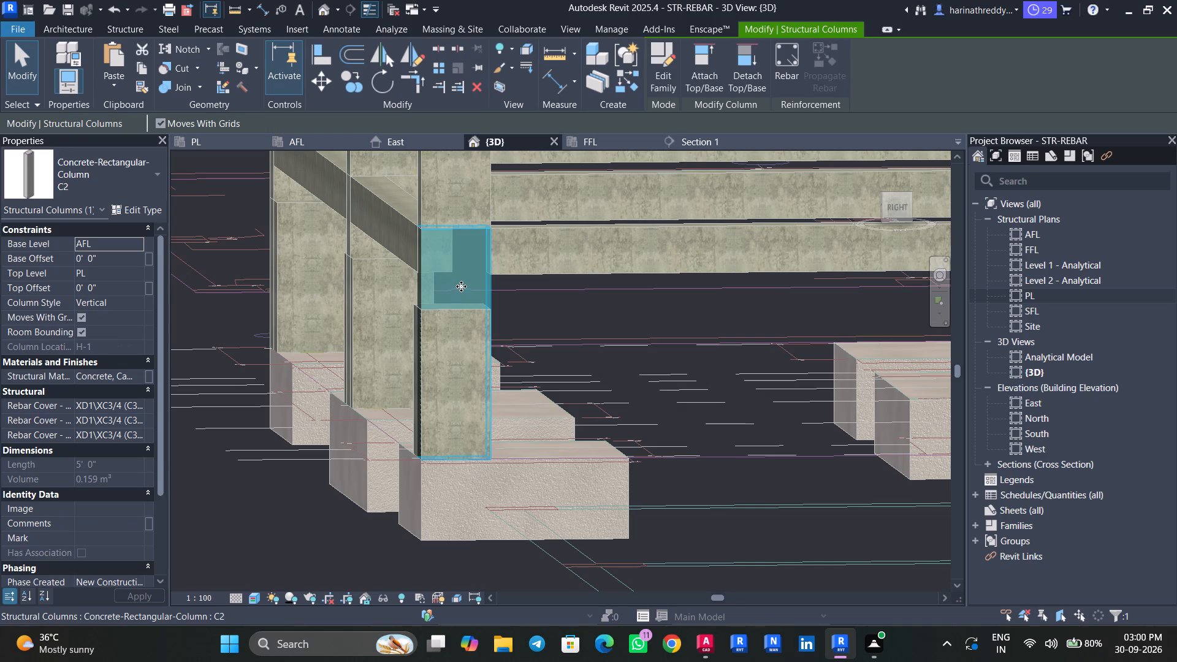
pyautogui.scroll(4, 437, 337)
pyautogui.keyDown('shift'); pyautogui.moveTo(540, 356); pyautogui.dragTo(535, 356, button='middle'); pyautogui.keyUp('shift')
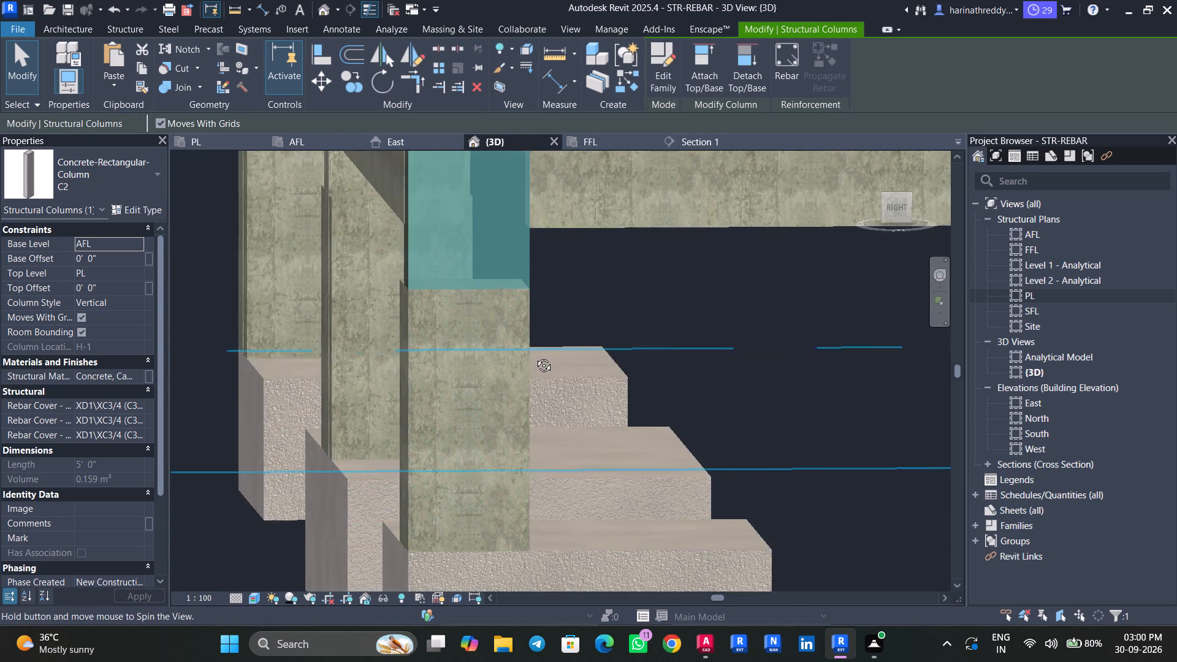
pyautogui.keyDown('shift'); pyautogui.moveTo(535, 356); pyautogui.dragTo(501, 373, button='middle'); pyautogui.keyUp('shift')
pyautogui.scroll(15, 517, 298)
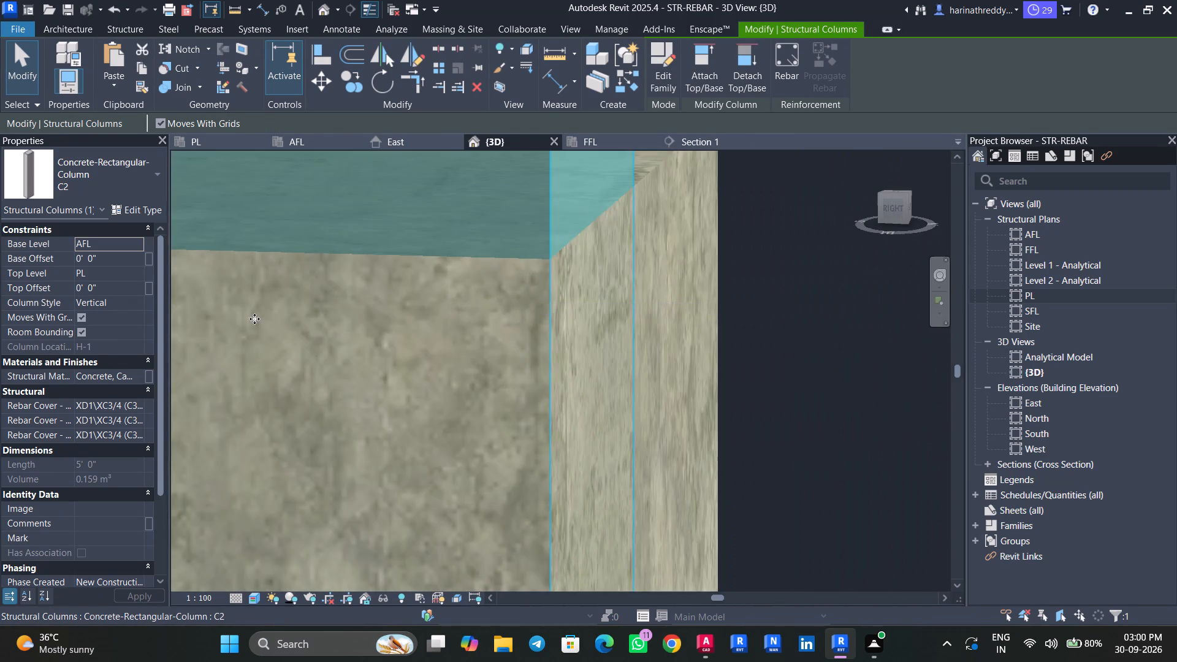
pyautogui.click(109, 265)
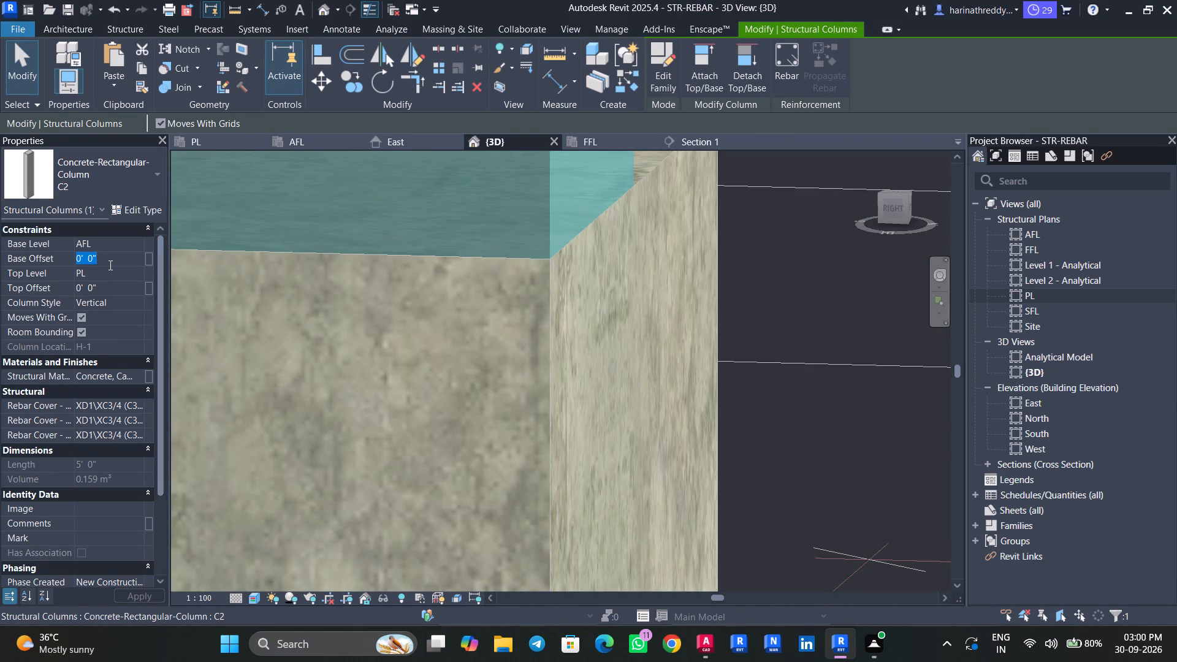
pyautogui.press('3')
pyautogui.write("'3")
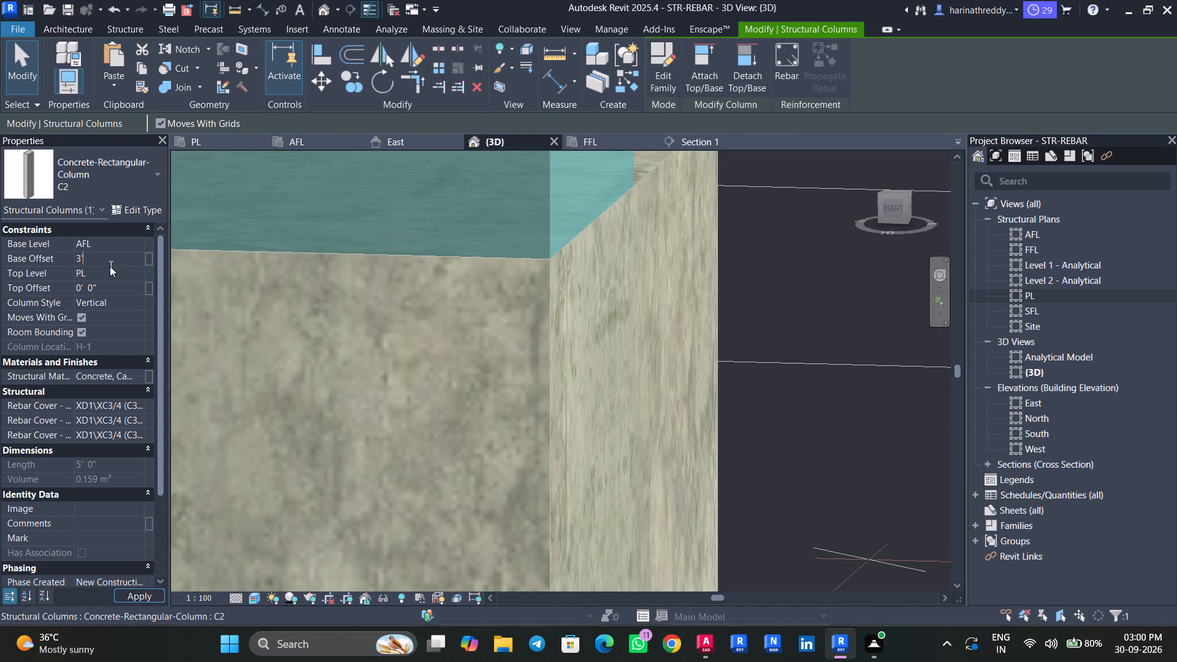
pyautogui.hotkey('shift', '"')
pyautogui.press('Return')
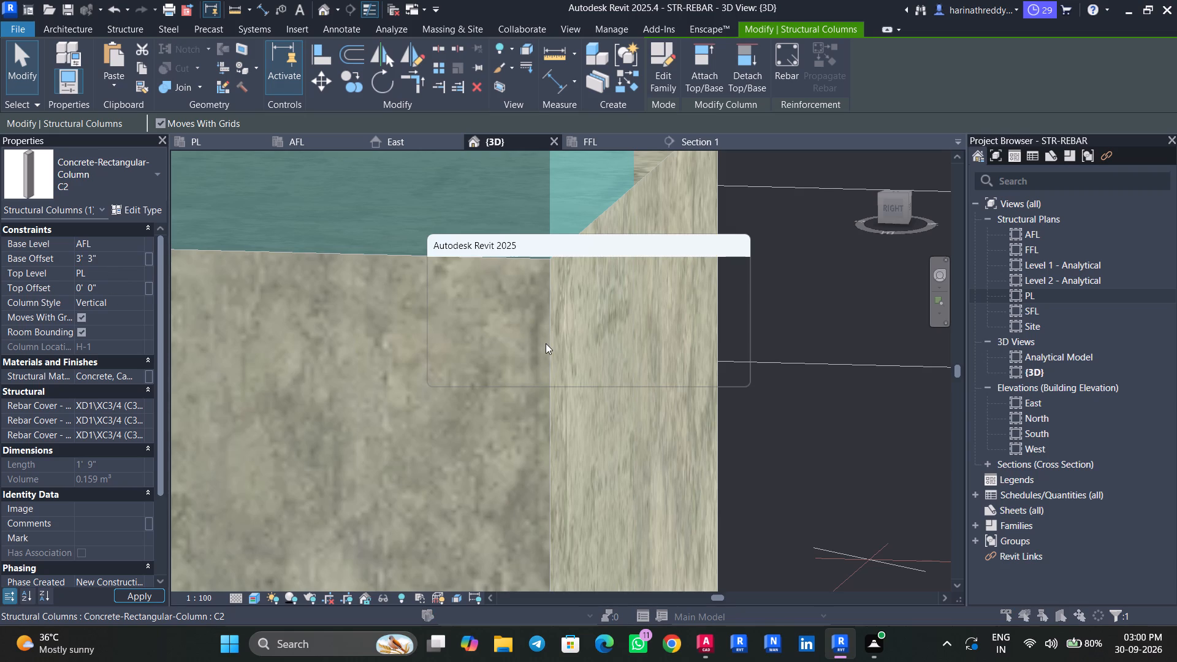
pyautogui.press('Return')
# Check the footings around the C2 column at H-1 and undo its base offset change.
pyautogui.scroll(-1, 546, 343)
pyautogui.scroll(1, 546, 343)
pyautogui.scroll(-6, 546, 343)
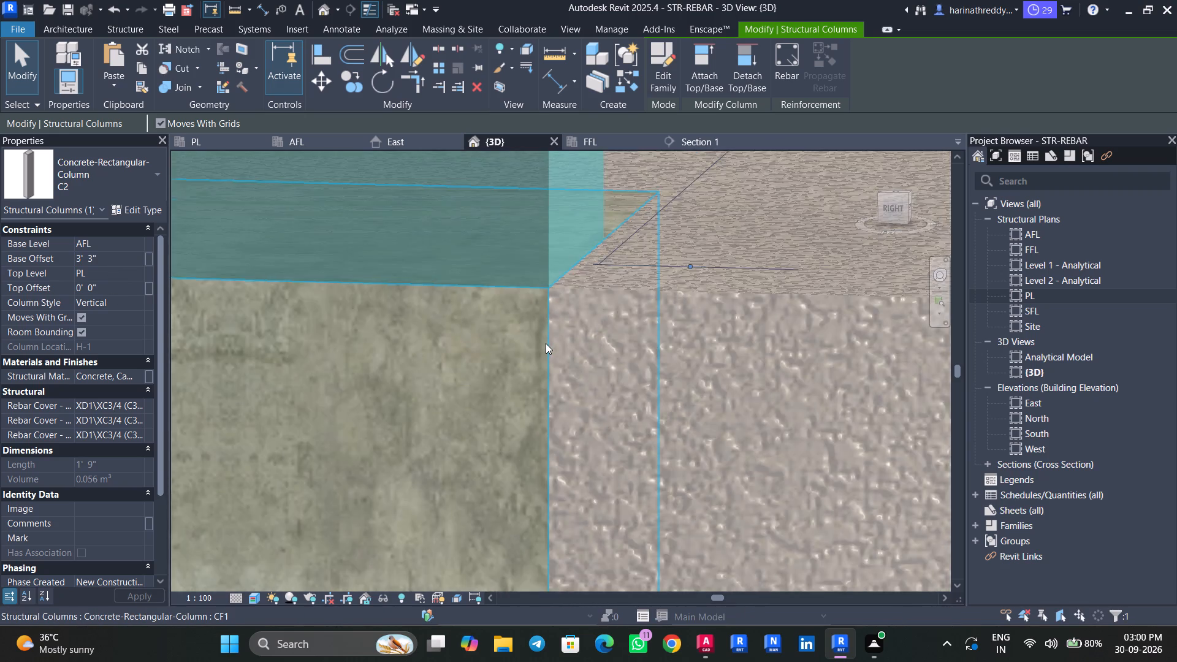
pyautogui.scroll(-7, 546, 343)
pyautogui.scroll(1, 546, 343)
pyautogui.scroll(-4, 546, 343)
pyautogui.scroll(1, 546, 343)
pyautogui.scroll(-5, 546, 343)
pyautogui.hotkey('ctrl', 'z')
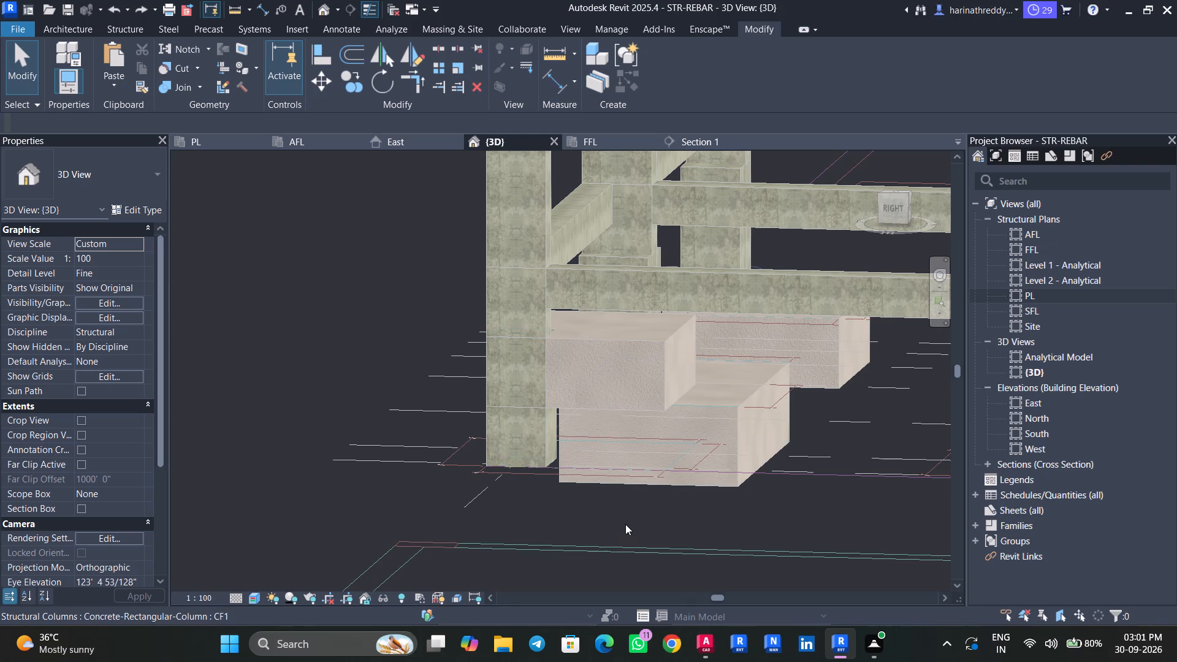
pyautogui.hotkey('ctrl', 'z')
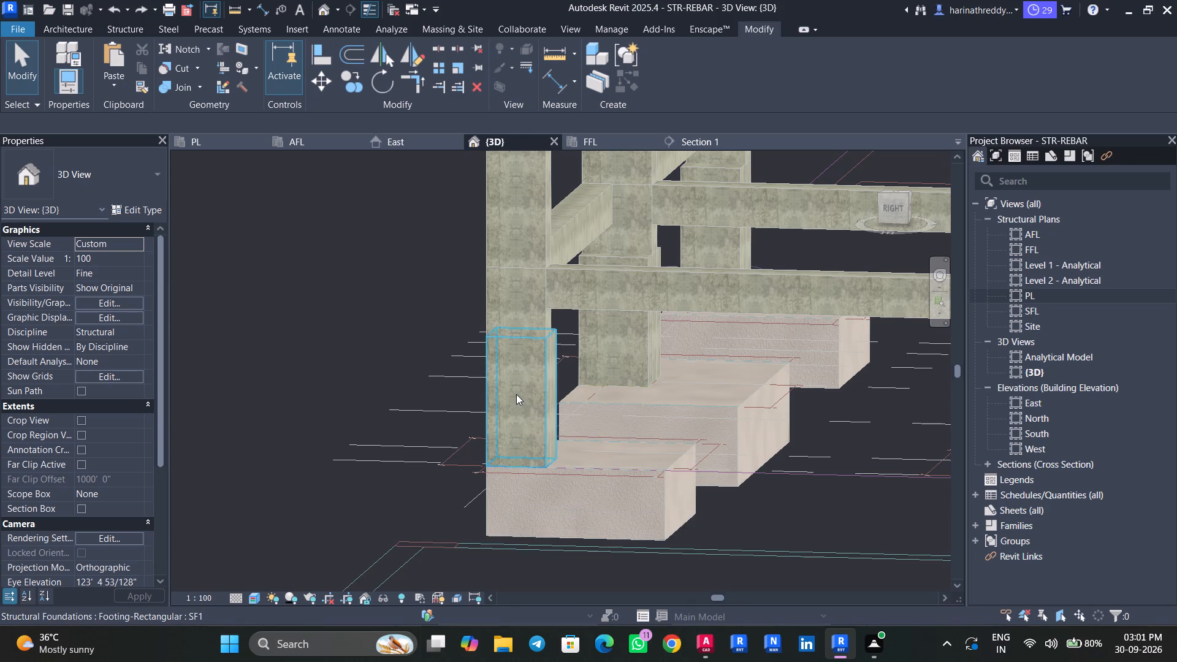
# Turn off Moves With Grids for the C2 column at H-1, above its pedestal.
pyautogui.scroll(2, 516, 394)
pyautogui.click(515, 394)
pyautogui.press('Escape')
pyautogui.press('Escape')
pyautogui.click(514, 279)
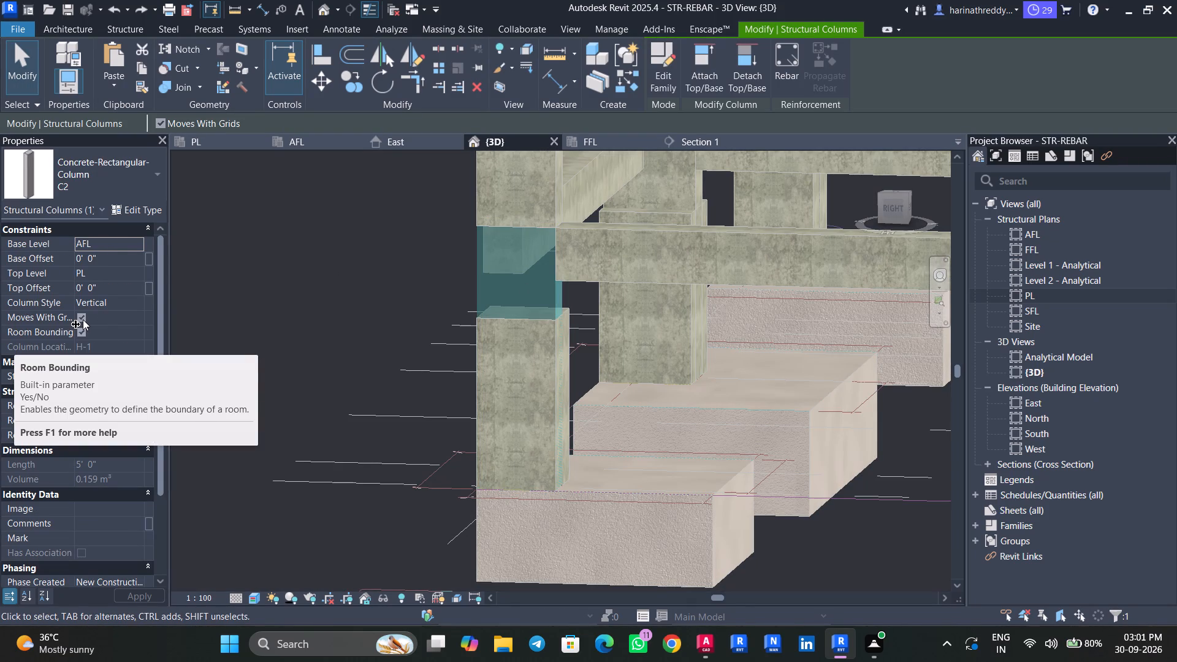
pyautogui.scroll(-5, 116, 387)
pyautogui.scroll(6, 116, 387)
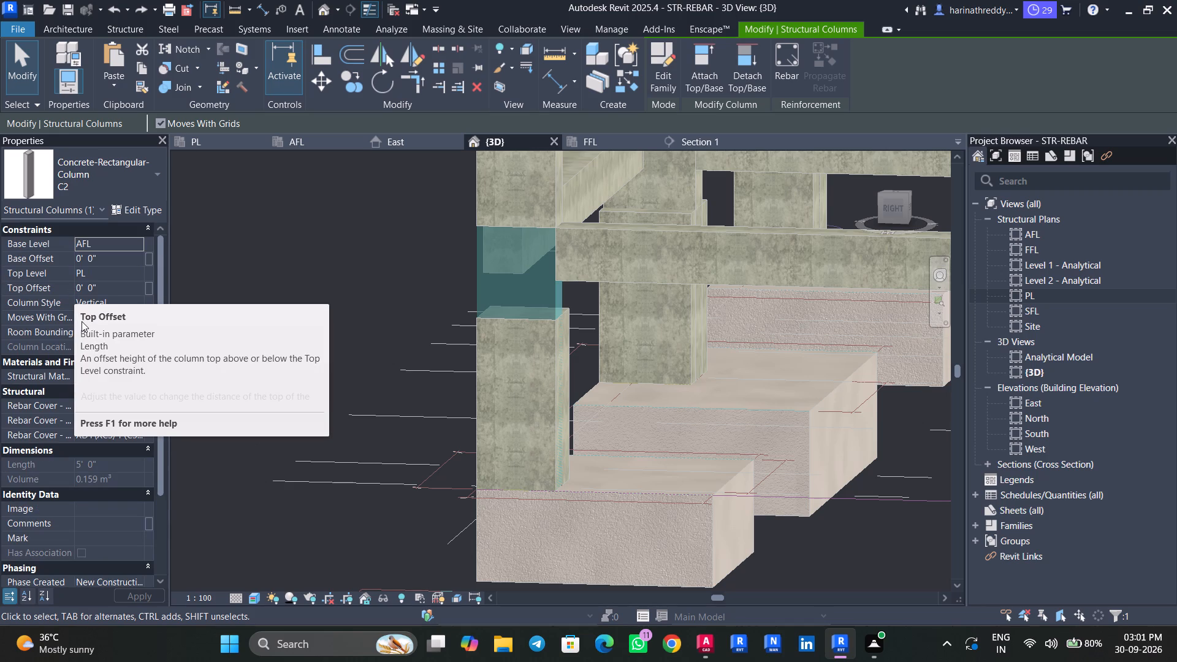
pyautogui.click(82, 320)
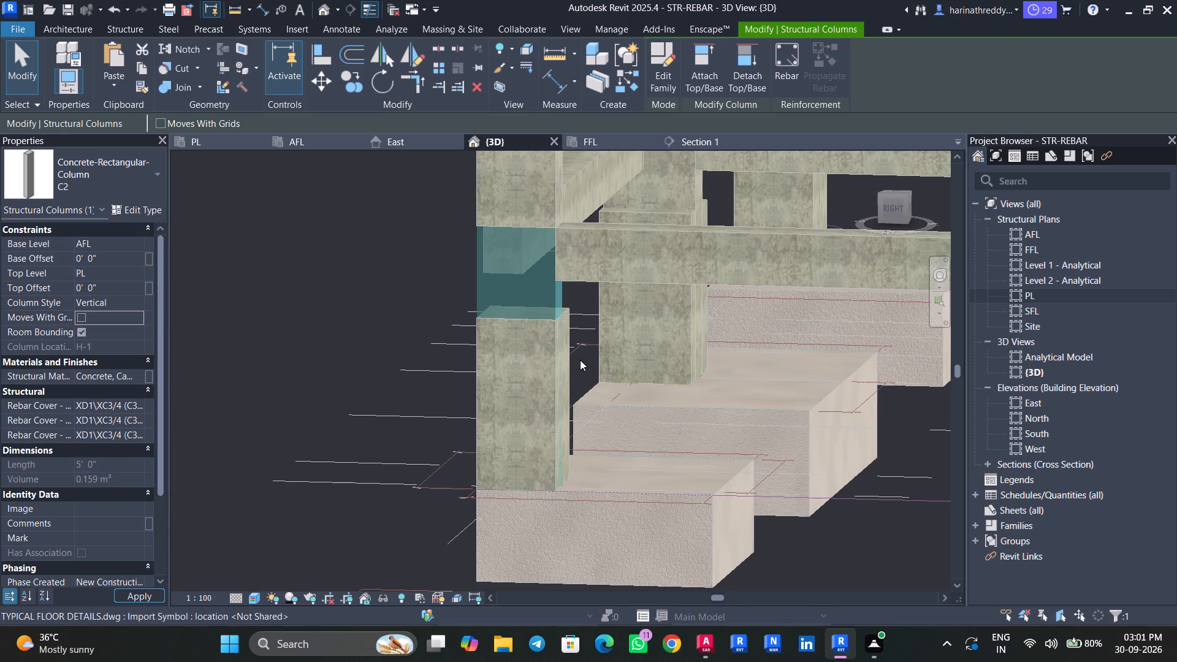
# Set the base offset of the C2 column at H-1 to 3' 3".
pyautogui.click(129, 262)
pyautogui.write("3'")
pyautogui.press('3')
pyautogui.hotkey('shift', '"')
pyautogui.press('Return')
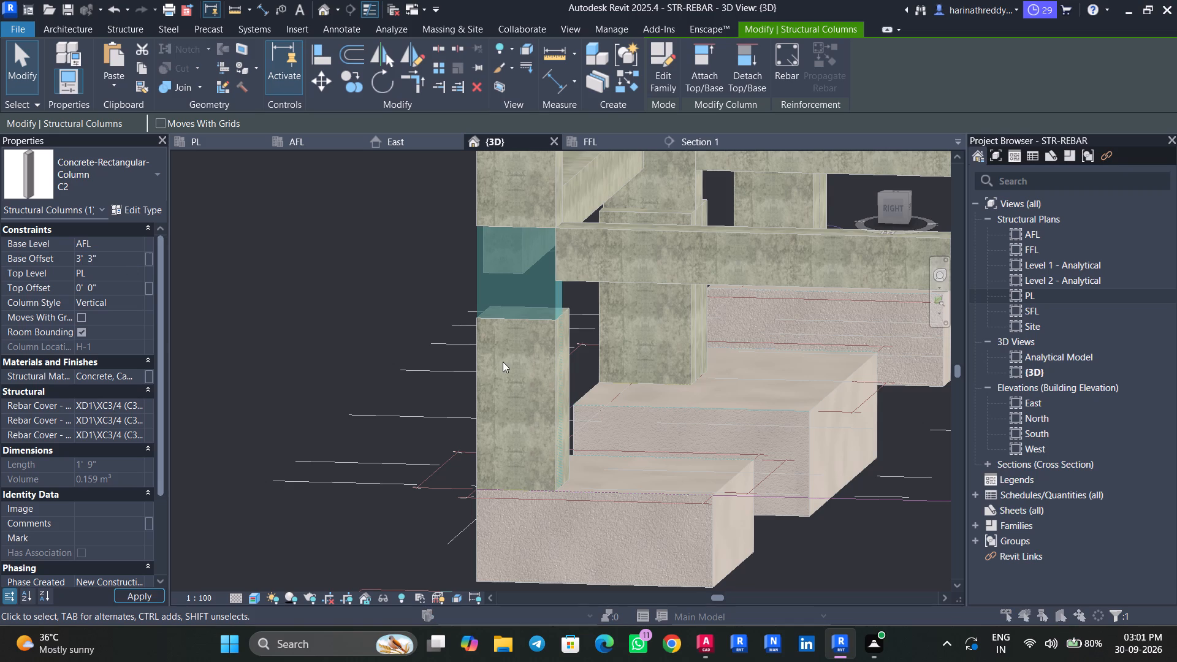
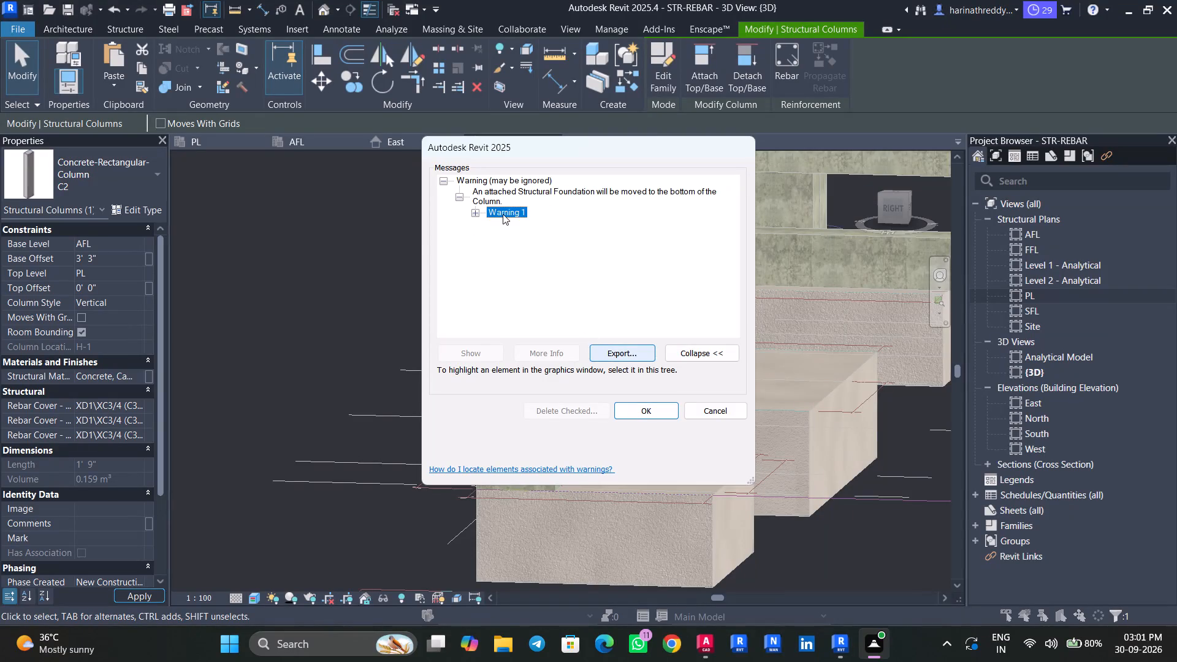
# Cancel the pending base offset change for the C2 column at H-1 and turn its Moves With Grids back on.
pyautogui.click(518, 200)
pyautogui.click(704, 410)
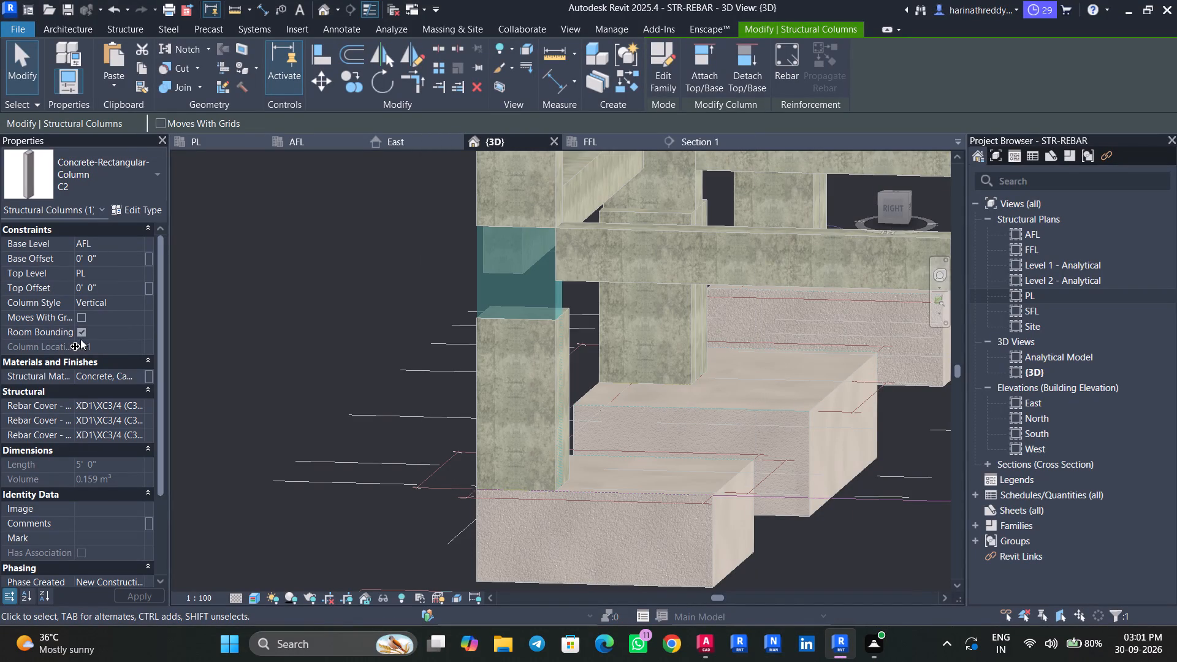
pyautogui.click(78, 322)
pyautogui.click(80, 319)
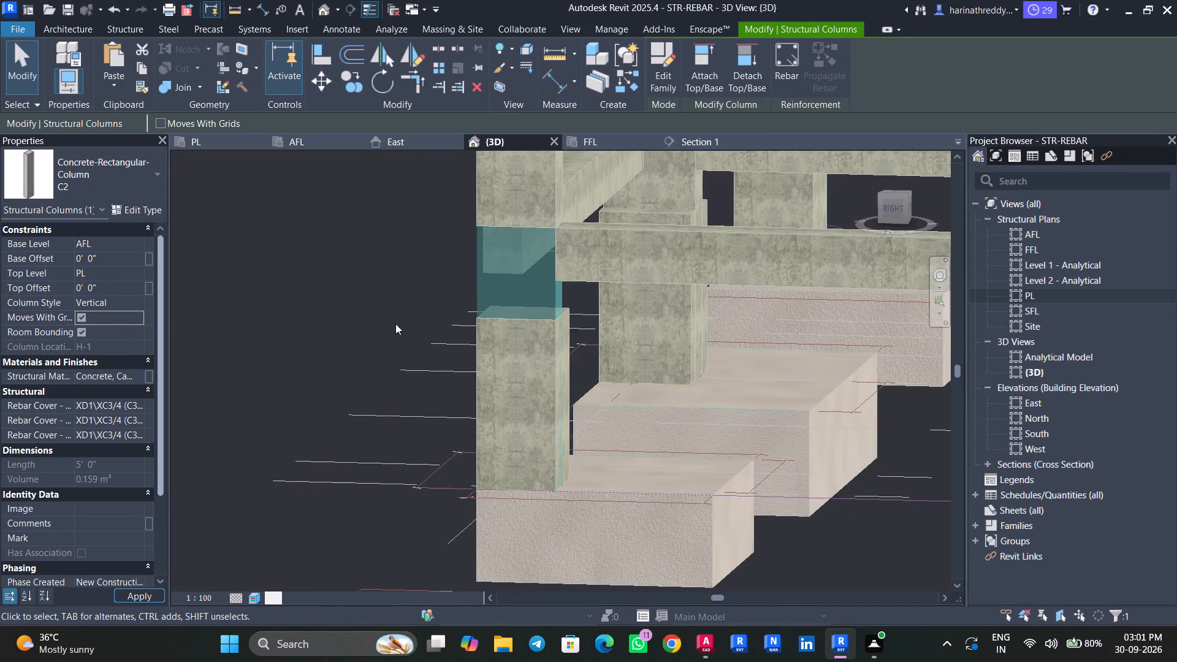
pyautogui.press('Escape')
pyautogui.press('Escape')
# Examine how the C2 column at H-1 sits over its pedestal and footing from the right and front sides.
pyautogui.click(506, 305)
pyautogui.click(894, 210)
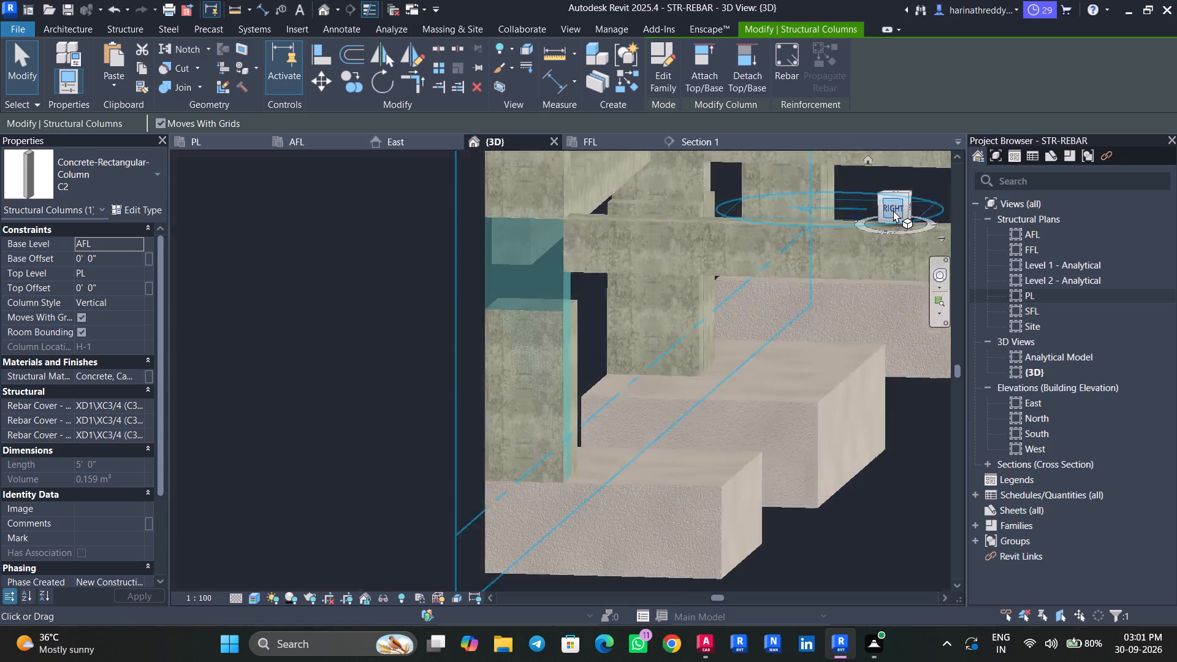
pyautogui.moveTo(476, 444); pyautogui.dragTo(460, 368, button='middle')
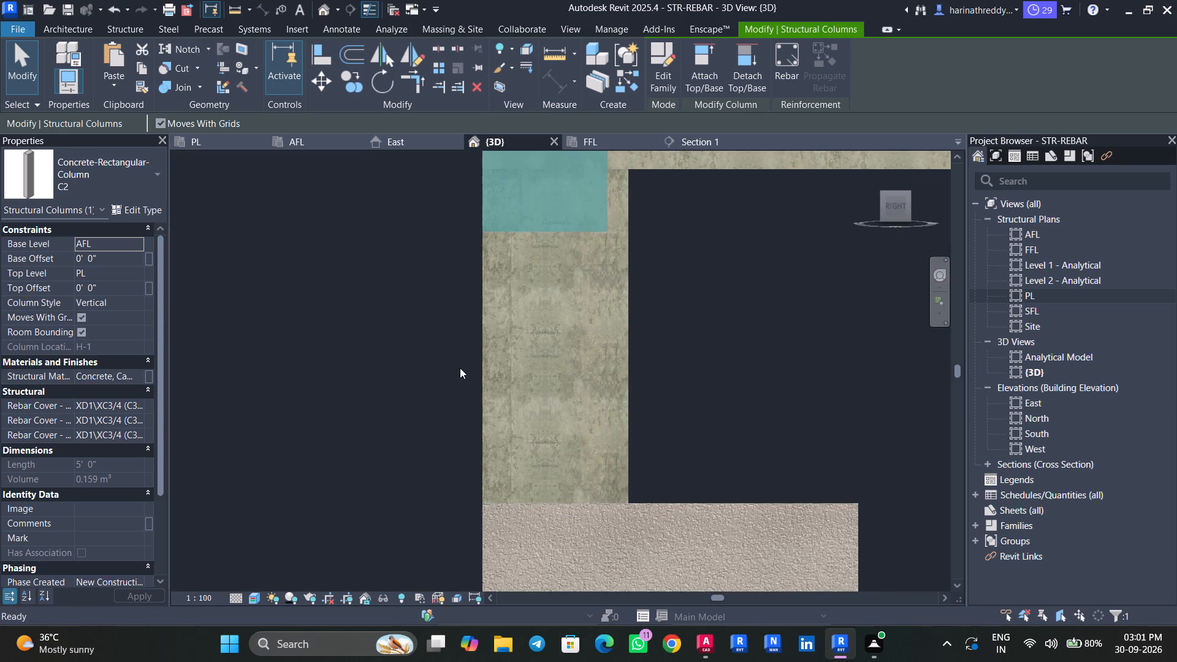
pyautogui.scroll(-4, 581, 416)
pyautogui.press('Escape')
pyautogui.press('Escape')
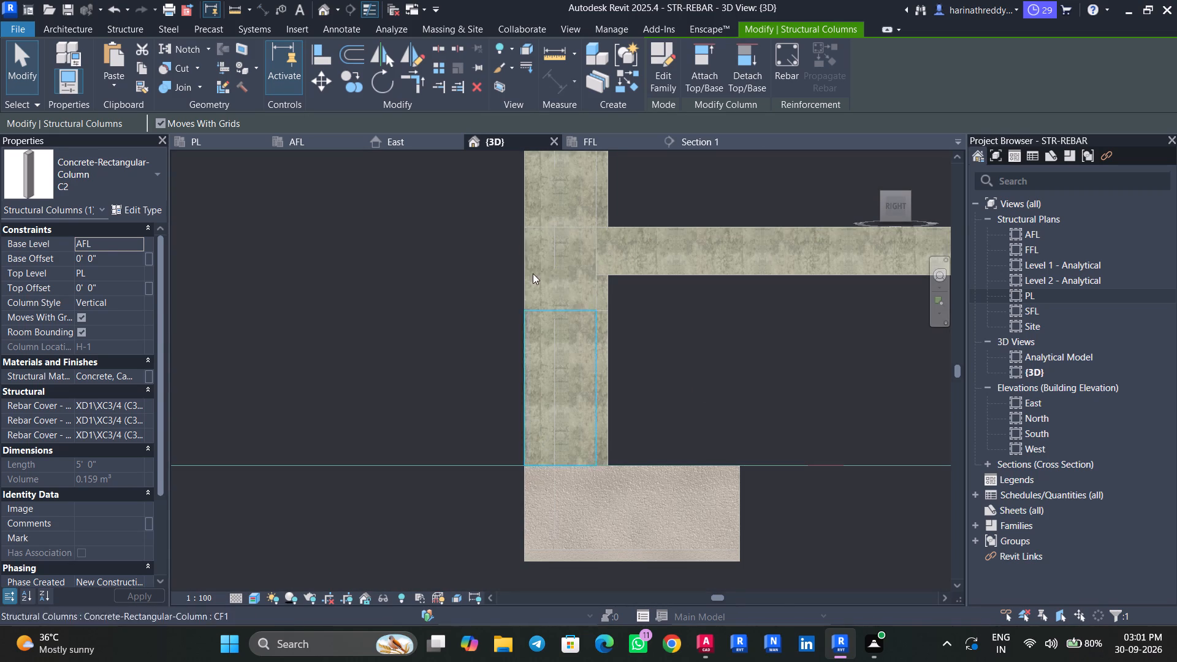
pyautogui.click(535, 271)
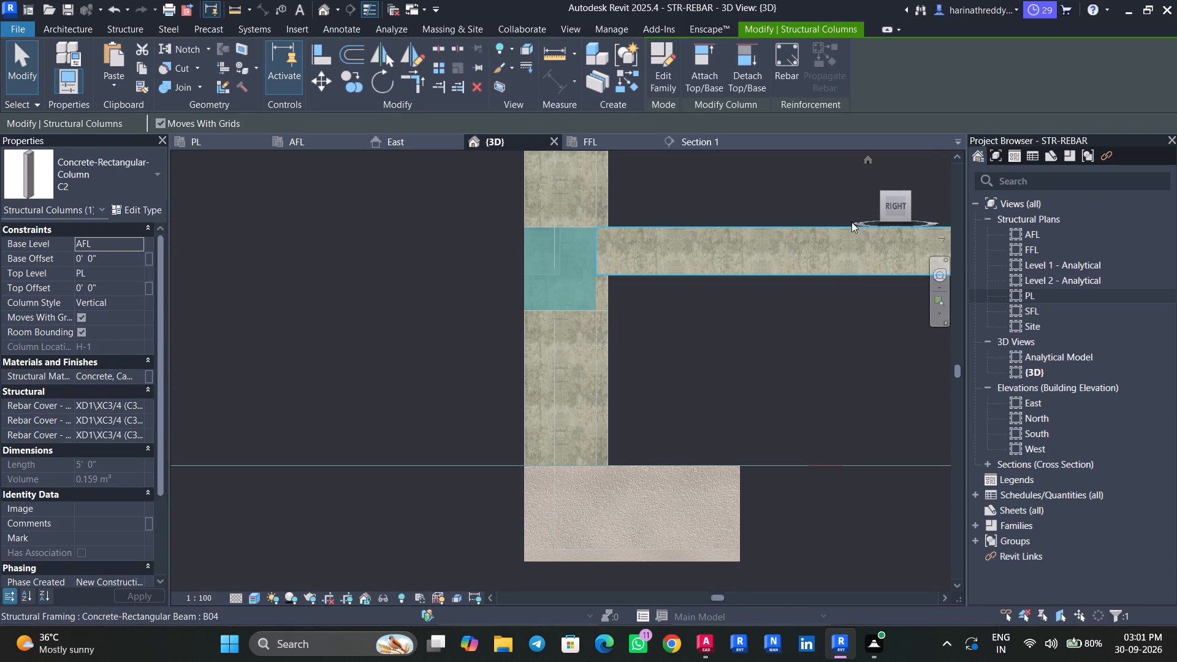
pyautogui.click(869, 207)
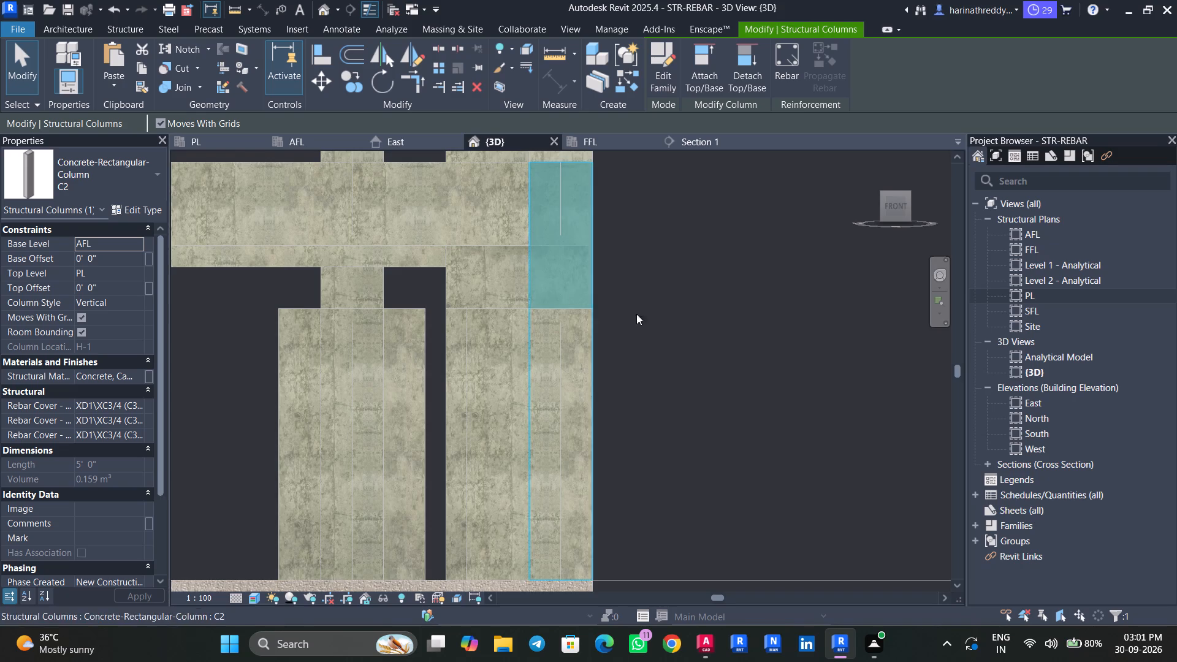
pyautogui.moveTo(644, 318); pyautogui.dragTo(646, 237, button='middle')
pyautogui.click(577, 202)
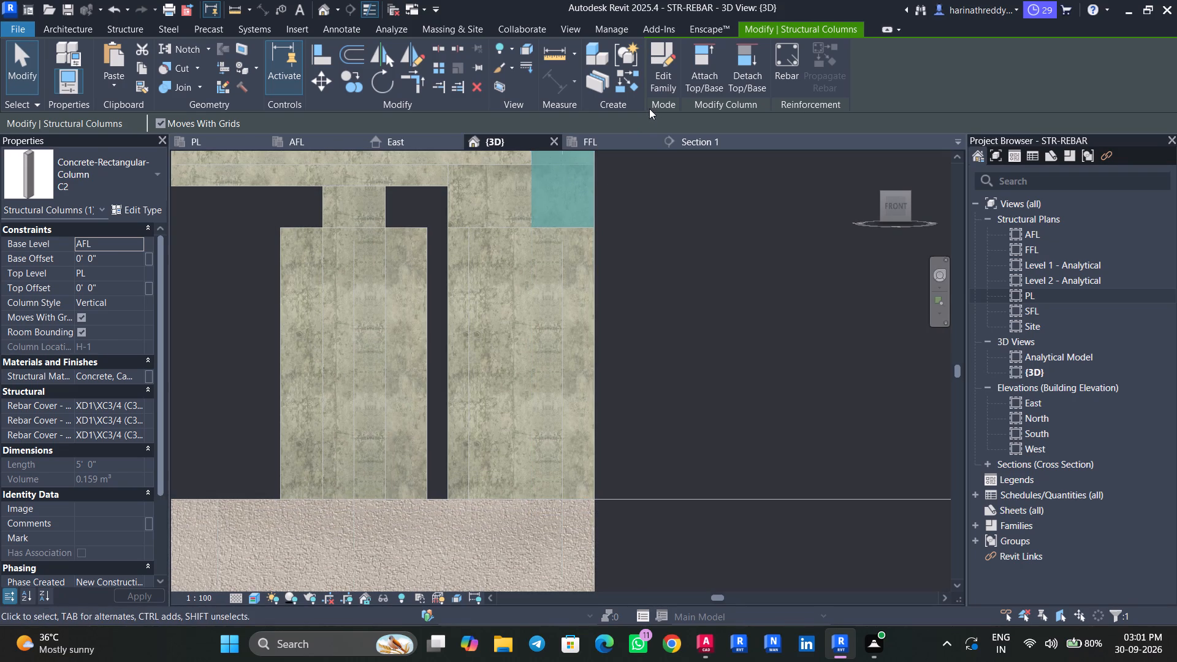
pyautogui.press('Escape')
pyautogui.press('Escape')
pyautogui.click(560, 175)
pyautogui.moveTo(677, 391); pyautogui.dragTo(662, 472, button='middle')
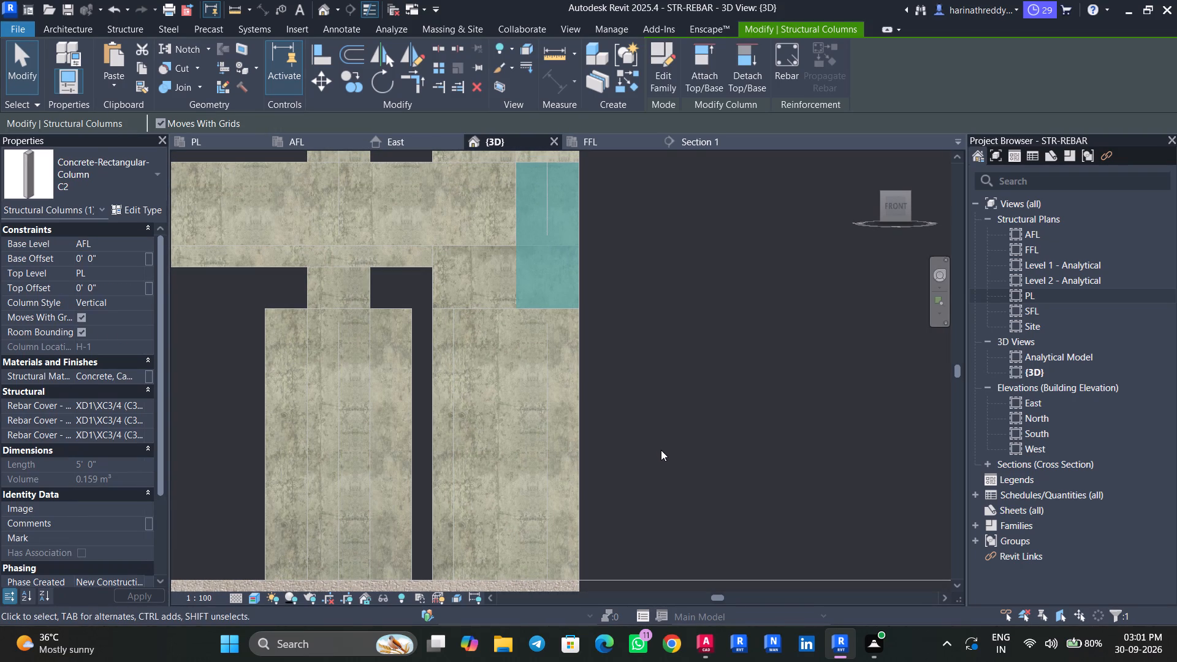
pyautogui.press('Escape')
pyautogui.press('Escape')
pyautogui.press('Escape')
pyautogui.scroll(-5, 637, 373)
pyautogui.scroll(1, 637, 373)
pyautogui.scroll(-2, 637, 373)
pyautogui.keyDown('shift'); pyautogui.moveTo(651, 340); pyautogui.dragTo(658, 368, button='middle'); pyautogui.keyUp('shift')
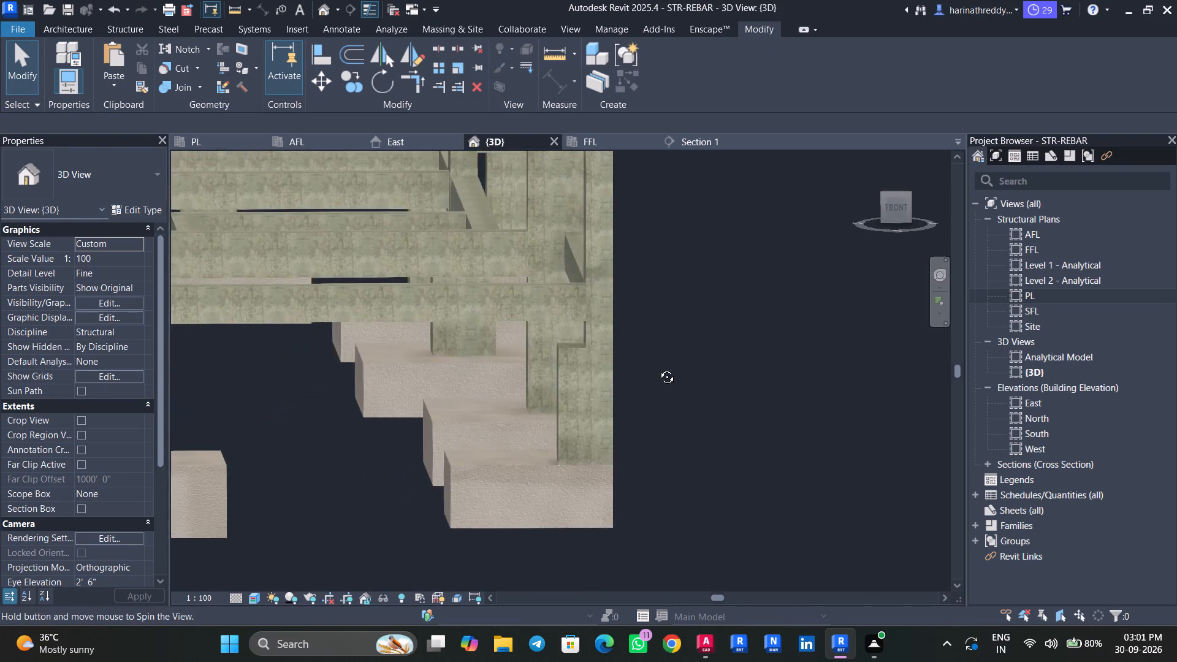
pyautogui.keyDown('shift'); pyautogui.moveTo(658, 368); pyautogui.dragTo(662, 394, button='middle'); pyautogui.keyUp('shift')
pyautogui.scroll(-6, 663, 392)
pyautogui.scroll(1, 663, 392)
pyautogui.scroll(-1, 663, 392)
pyautogui.scroll(-4, 846, 346)
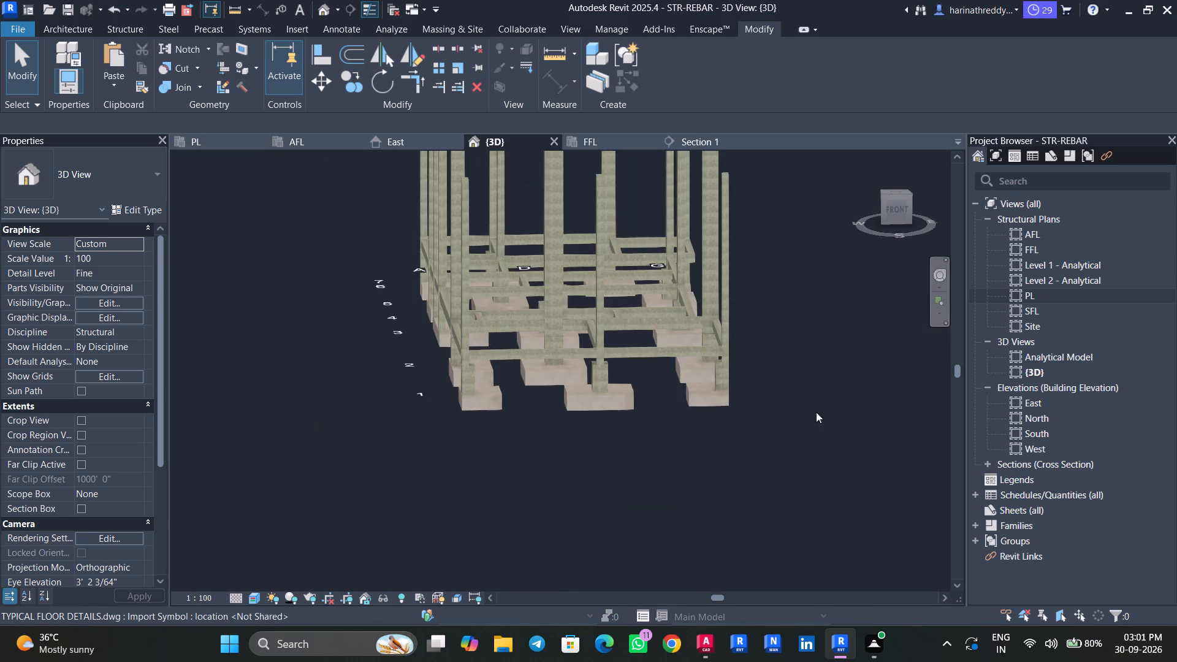
pyautogui.moveTo(790, 433); pyautogui.dragTo(796, 471, button='middle')
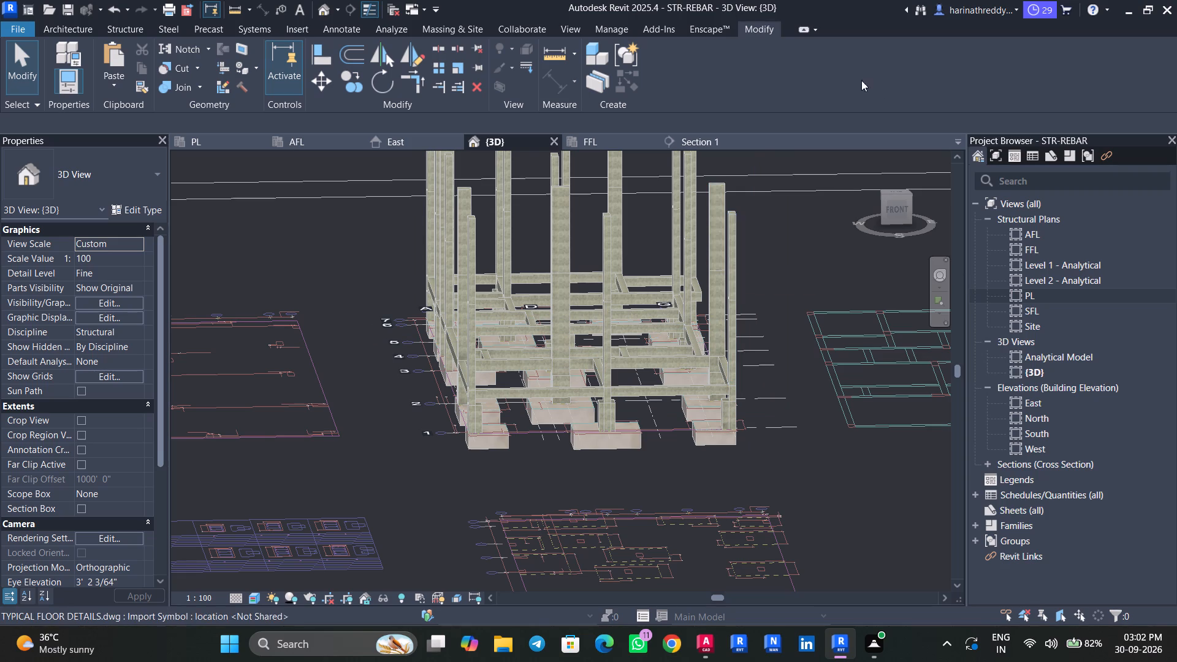
# From the front, select everything crossing the pedestal zone, filter to Structural Columns and review their shared properties.
pyautogui.press('Escape')
pyautogui.press('Escape')
pyautogui.press('Escape')
pyautogui.click(902, 216)
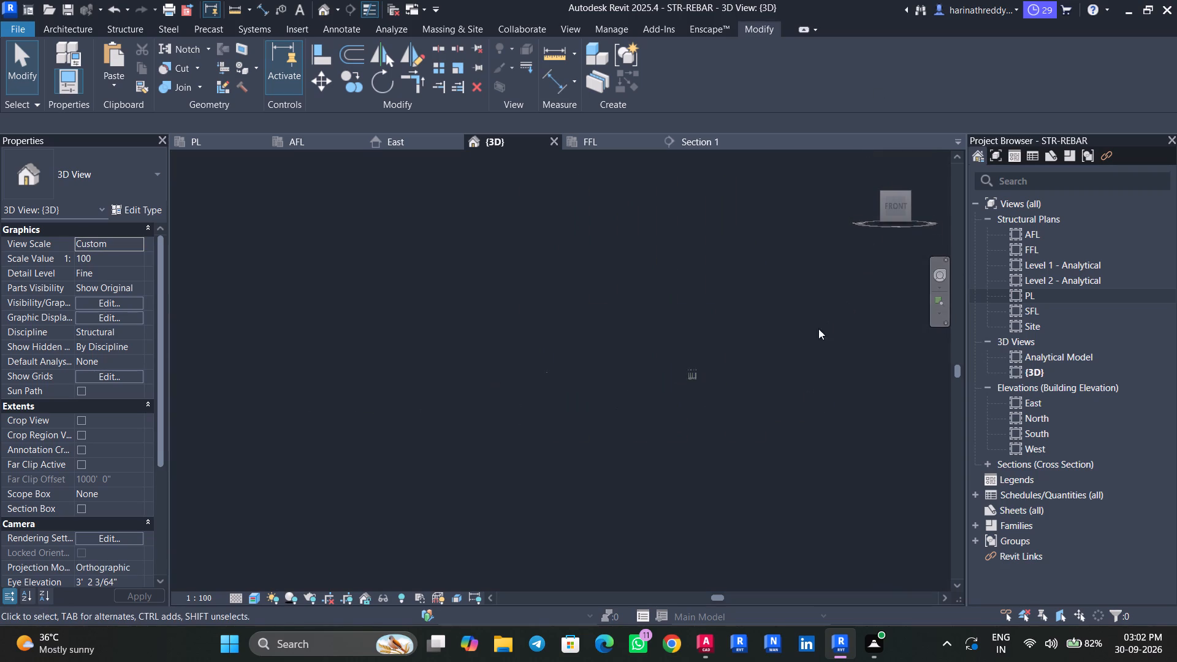
pyautogui.scroll(2, 573, 364)
pyautogui.scroll(-1, 573, 364)
pyautogui.scroll(4, 573, 364)
pyautogui.scroll(-1, 672, 365)
pyautogui.scroll(15, 674, 367)
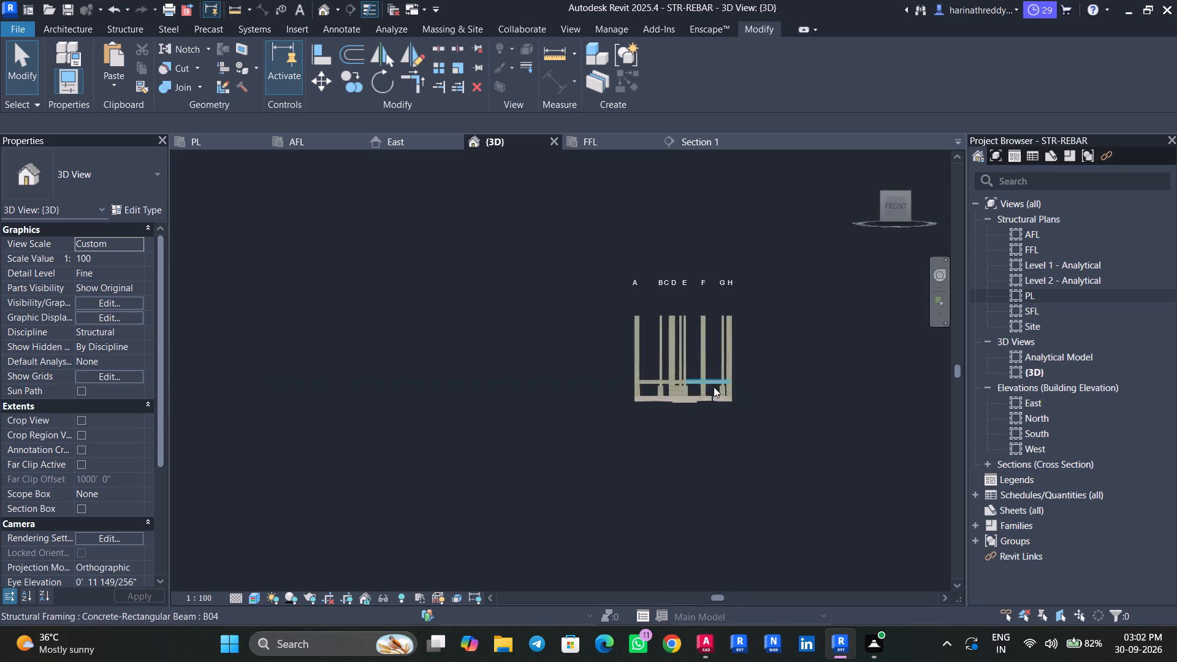
pyautogui.scroll(8, 714, 387)
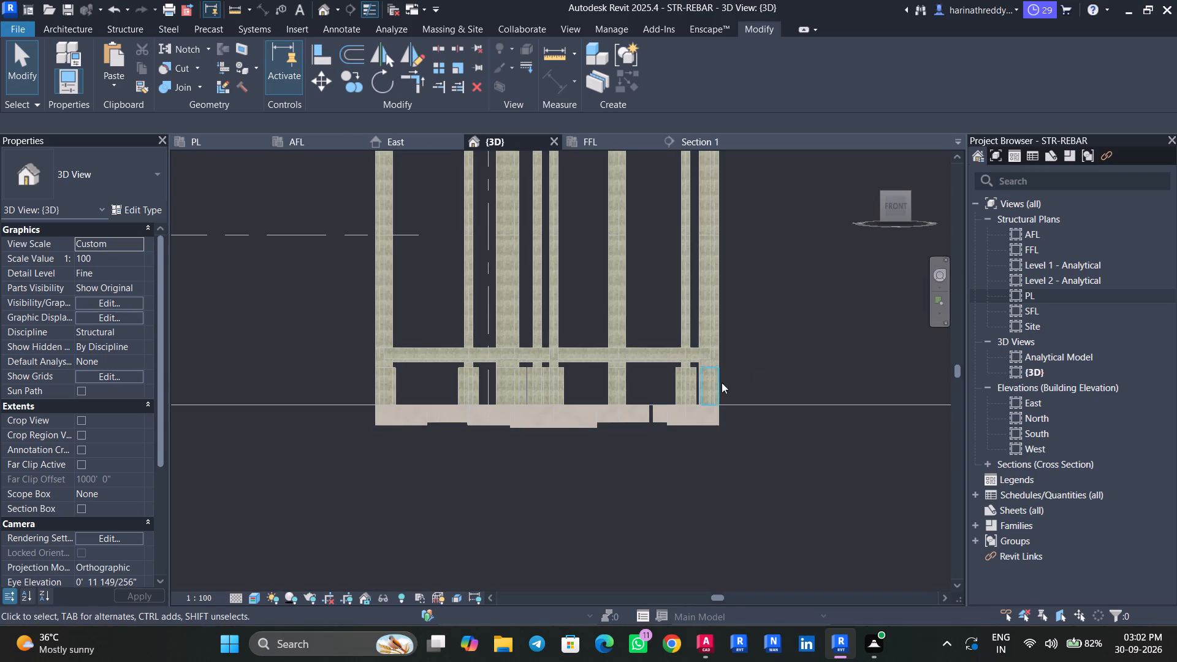
pyautogui.scroll(4, 714, 384)
pyautogui.moveTo(782, 366); pyautogui.dragTo(834, 356, button='middle')
pyautogui.moveTo(829, 360); pyautogui.dragTo(227, 348)
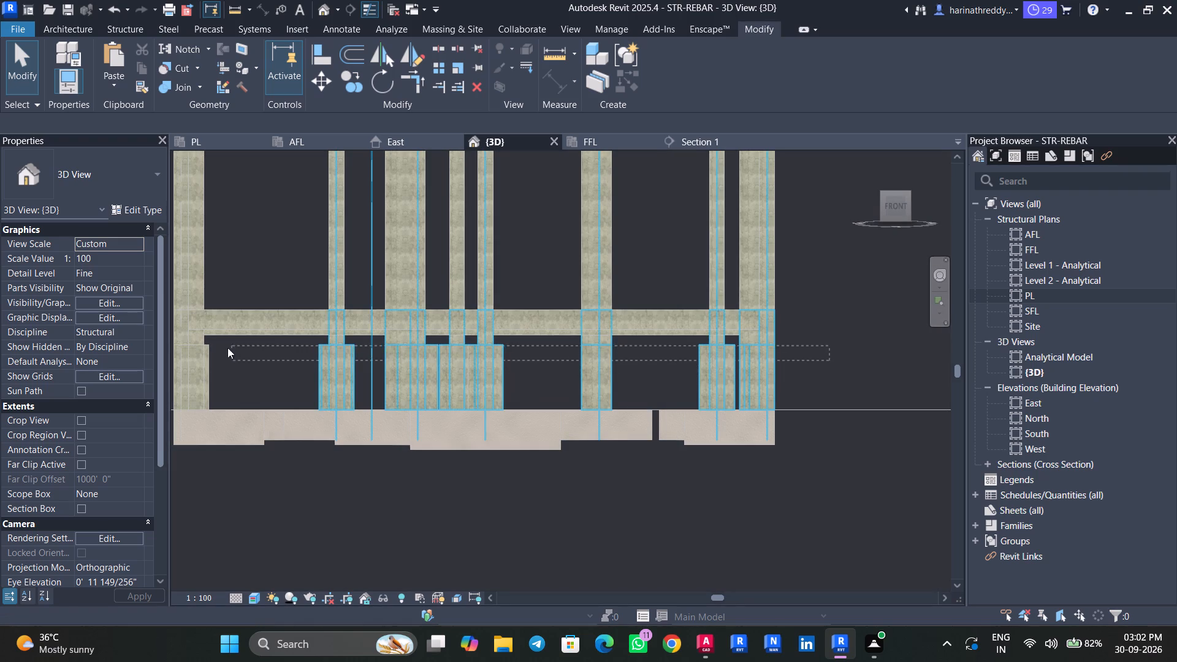
pyautogui.moveTo(227, 348); pyautogui.dragTo(167, 358)
pyautogui.moveTo(237, 392); pyautogui.dragTo(314, 392, button='middle')
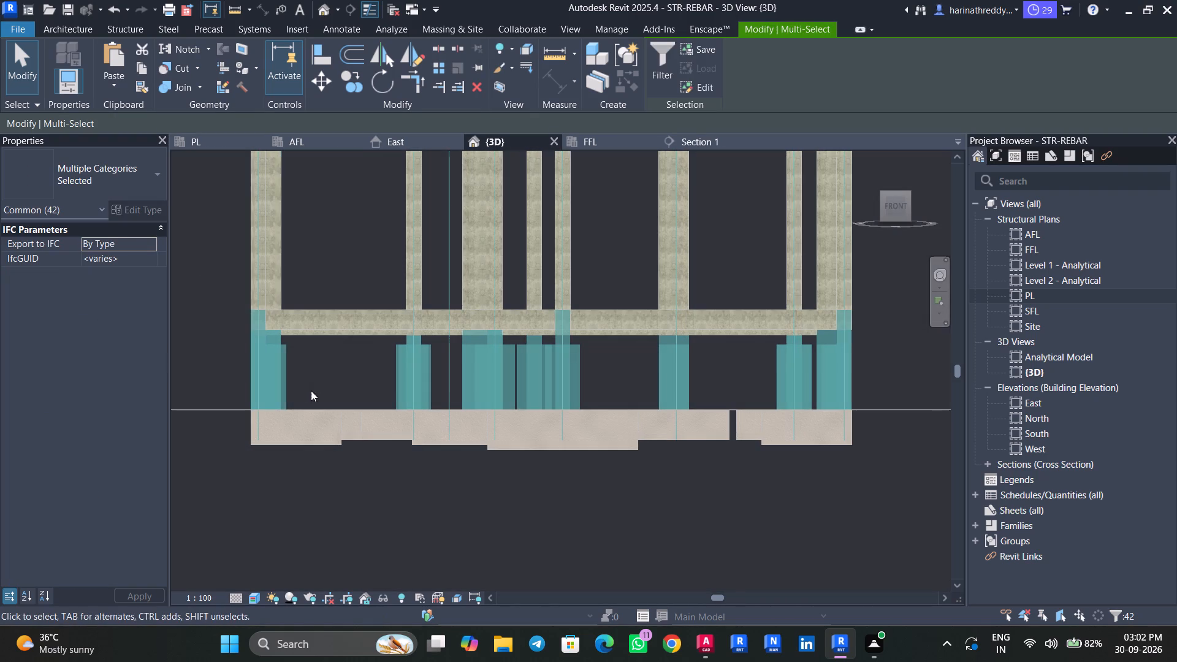
pyautogui.click(58, 218)
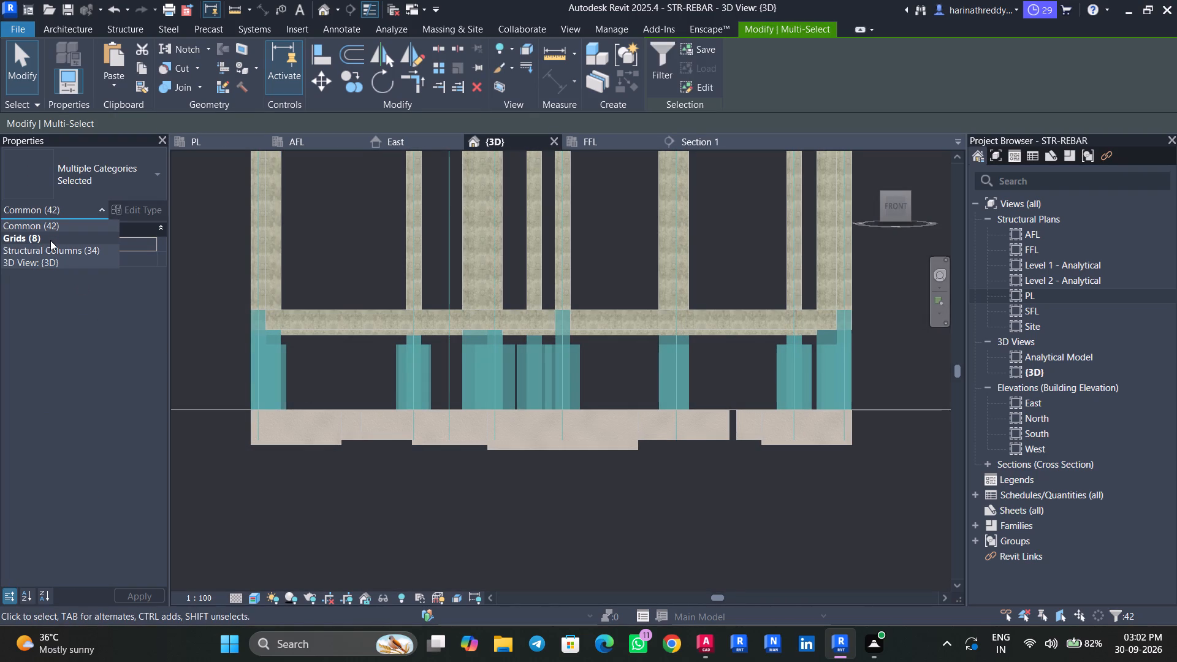
pyautogui.click(50, 252)
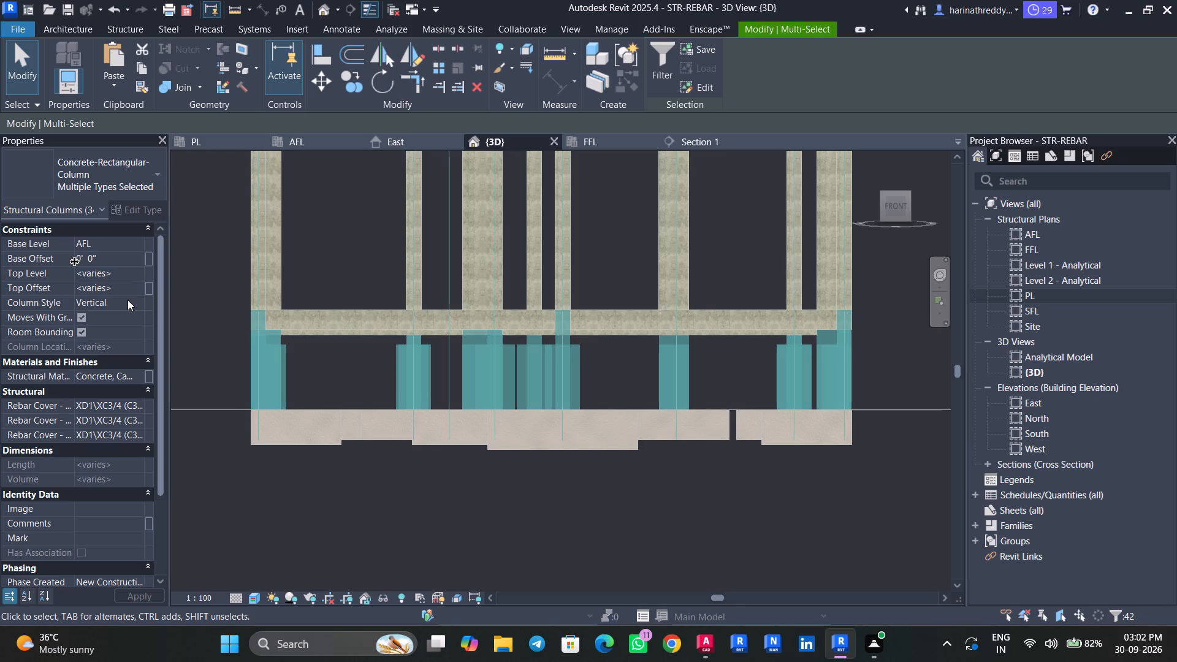
pyautogui.scroll(-2, 117, 368)
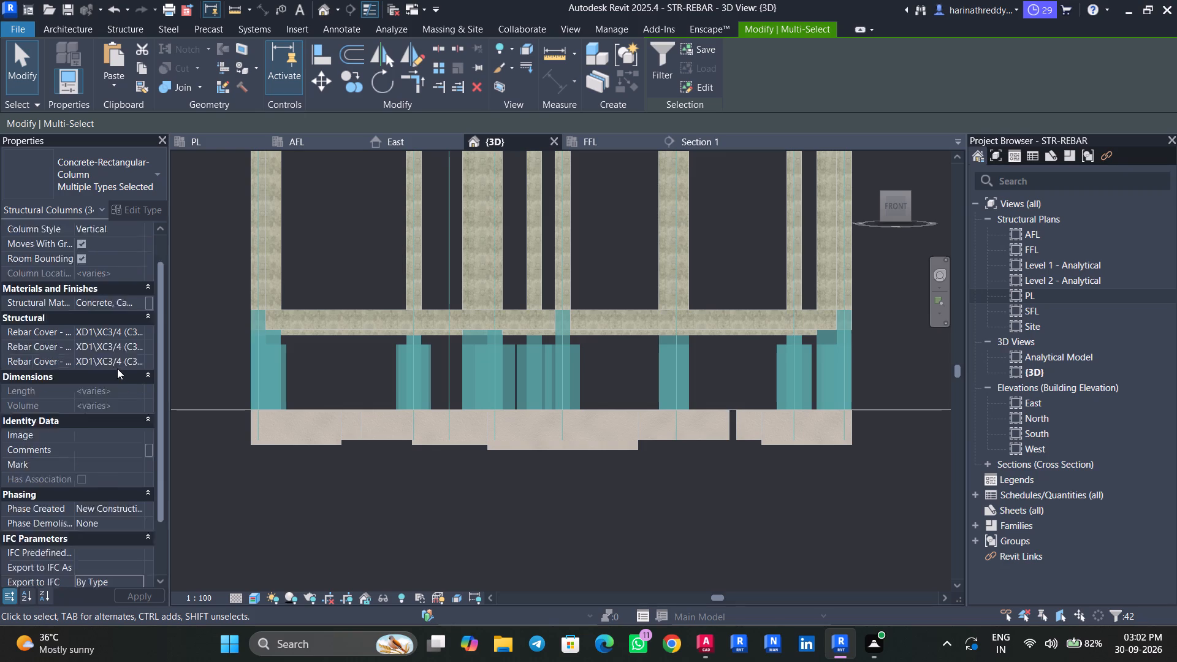
pyautogui.scroll(-1, 117, 368)
pyautogui.press('Escape')
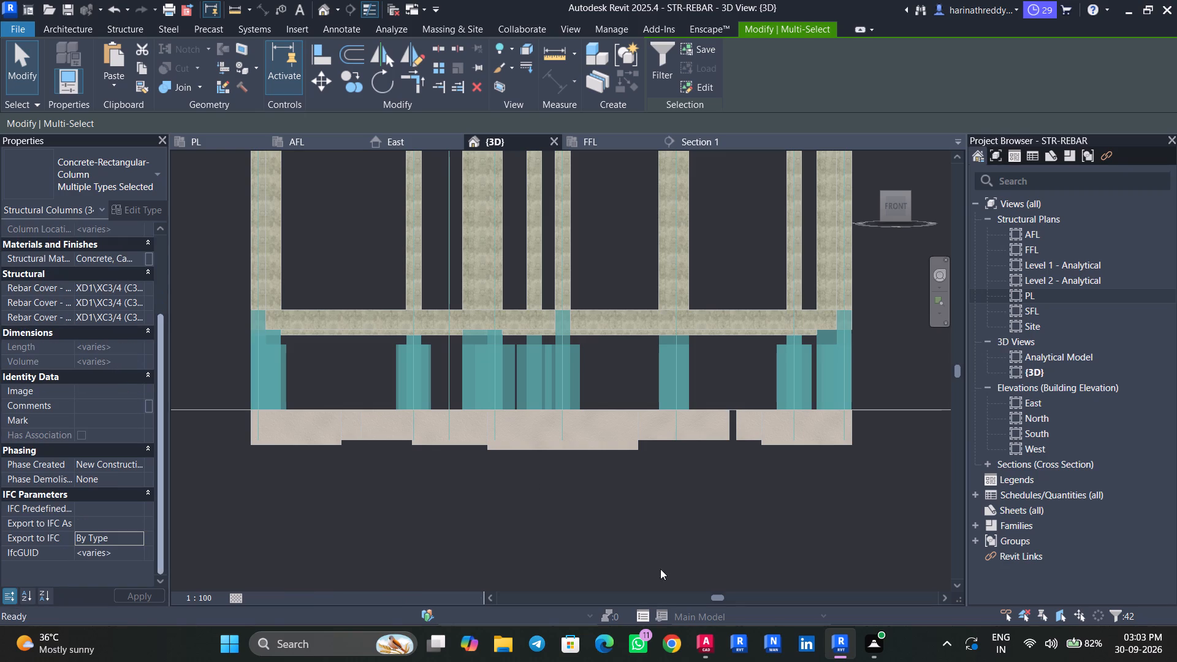
pyautogui.press('Escape')
# Select all the footings, filter to Structural Foundations, and review their shared properties and positions from the left and back.
pyautogui.moveTo(889, 483); pyautogui.dragTo(371, 411)
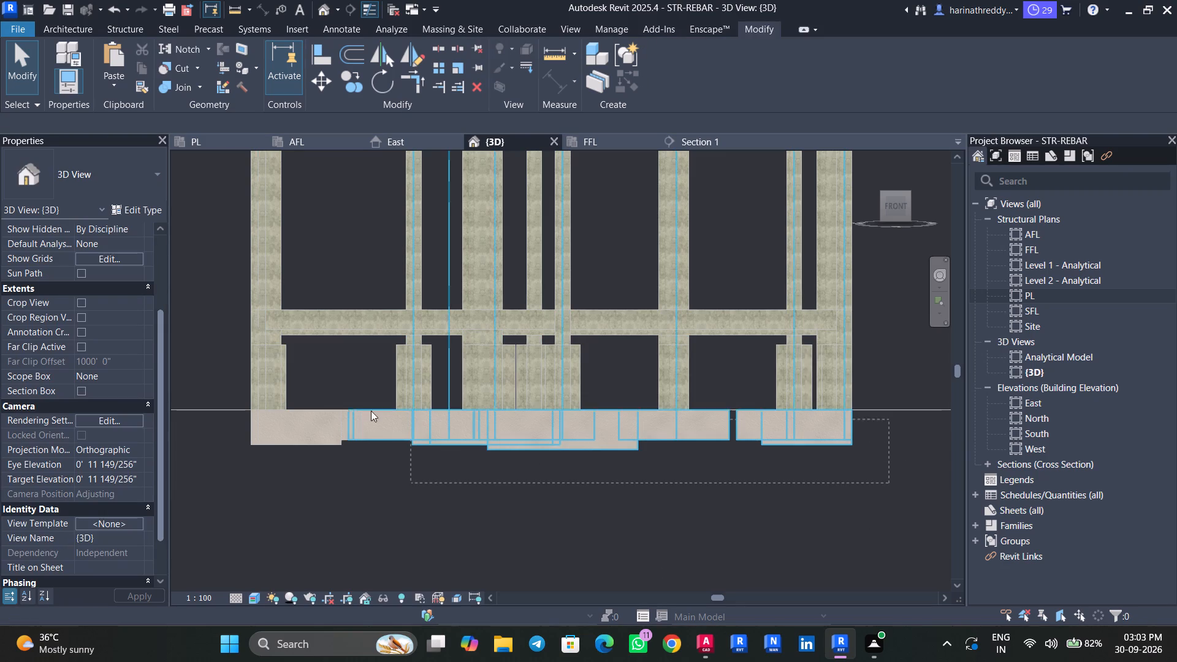
pyautogui.moveTo(371, 411); pyautogui.dragTo(244, 422)
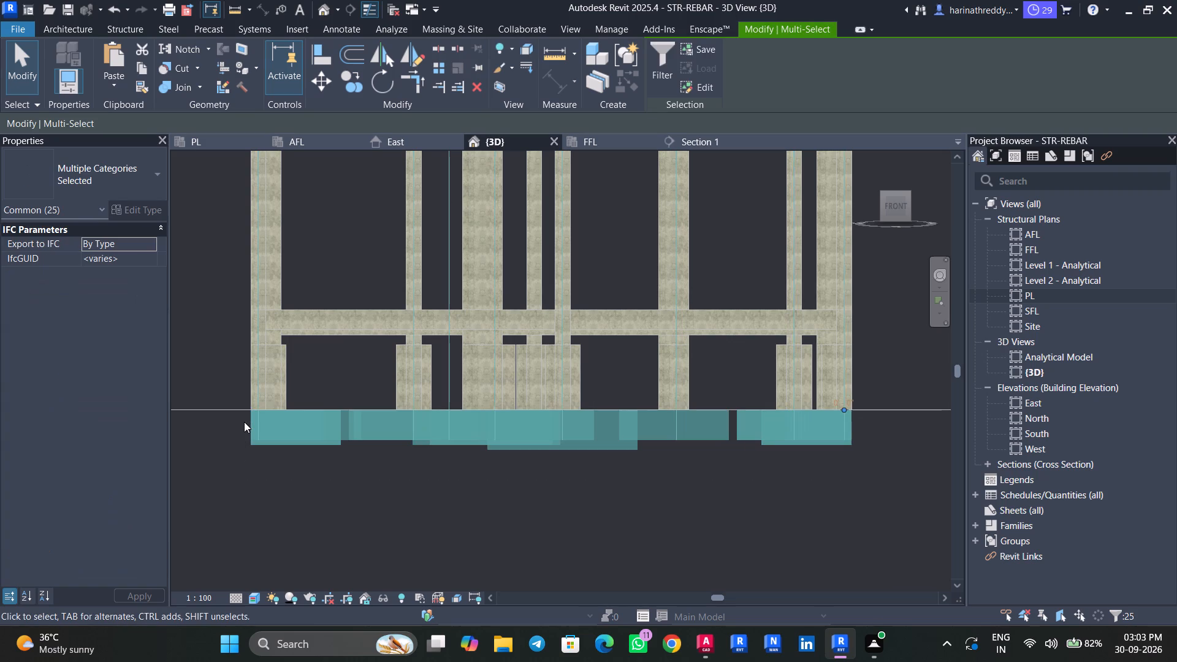
pyautogui.click(99, 205)
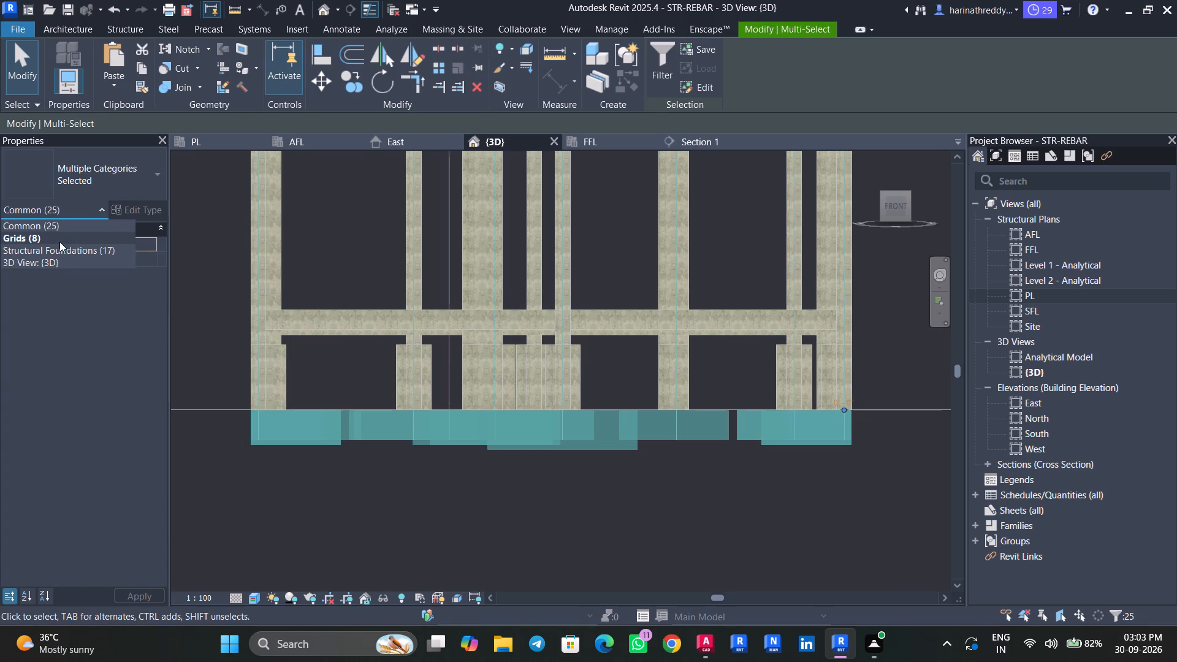
pyautogui.click(61, 248)
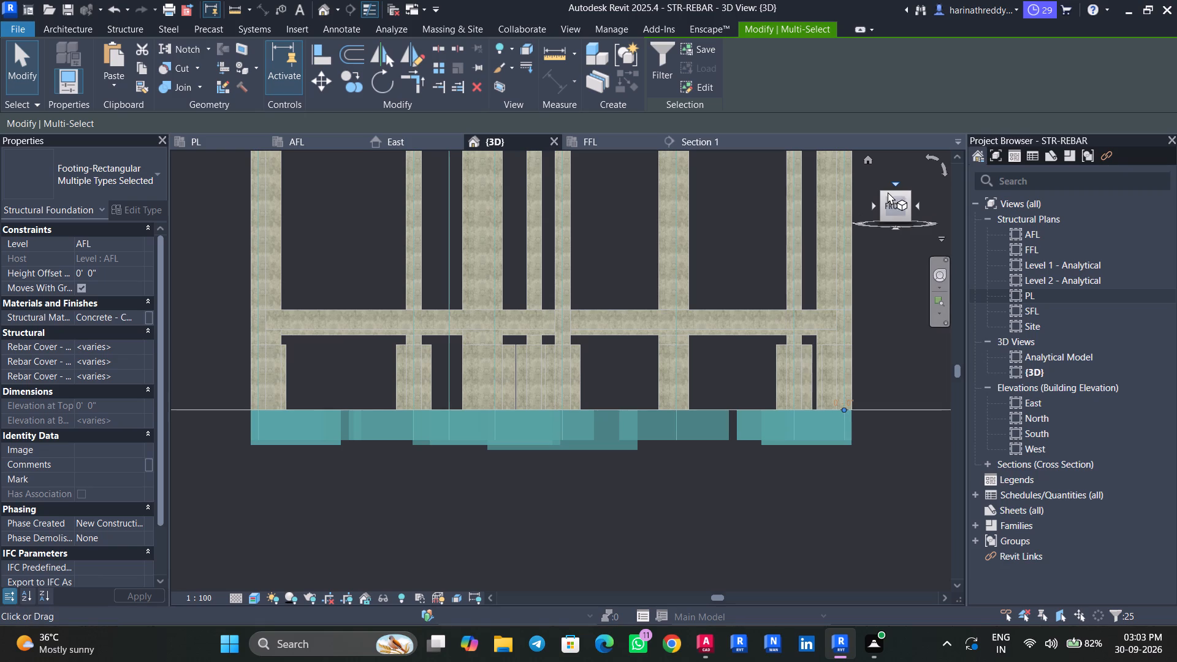
pyautogui.click(874, 200)
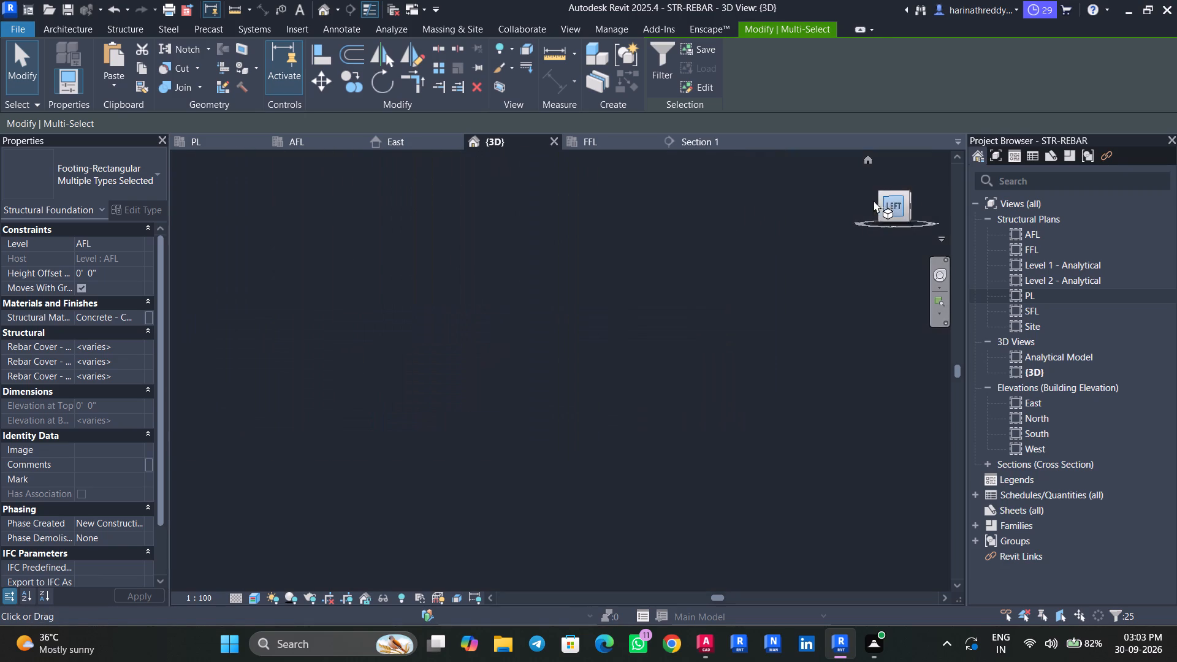
pyautogui.scroll(6, 445, 461)
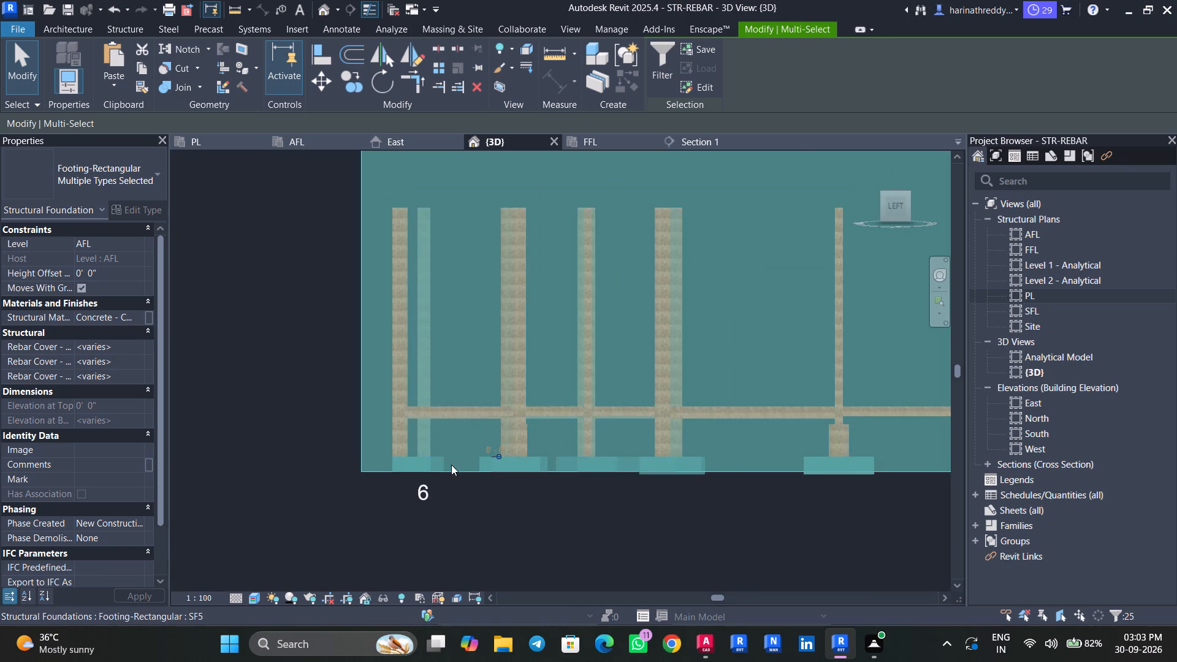
pyautogui.scroll(2, 451, 465)
pyautogui.click(870, 208)
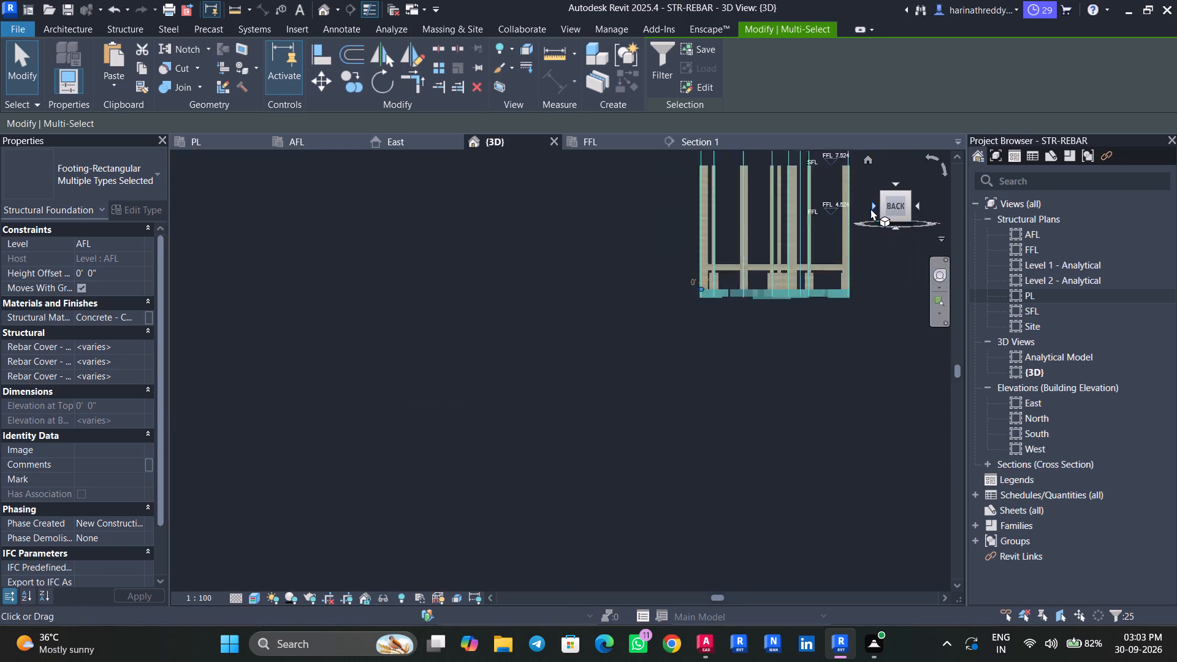
pyautogui.scroll(6, 582, 406)
pyautogui.scroll(3, 478, 470)
pyautogui.moveTo(479, 503); pyautogui.dragTo(490, 474, button='middle')
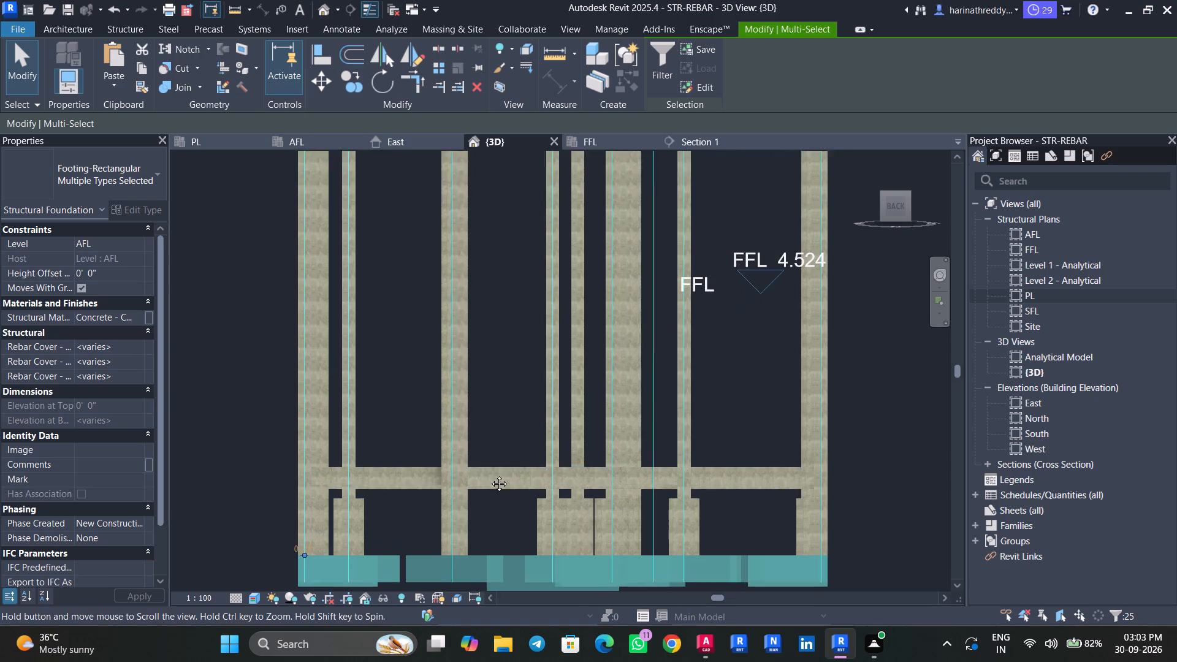
pyautogui.moveTo(490, 474); pyautogui.dragTo(506, 442, button='middle')
pyautogui.press('Escape')
pyautogui.press('Escape')
pyautogui.press('Escape')
# Clear the footing selection and examine how the SF5 pedestal at H-6 sits on its footing from several sides.
pyautogui.doubleClick(237, 497)
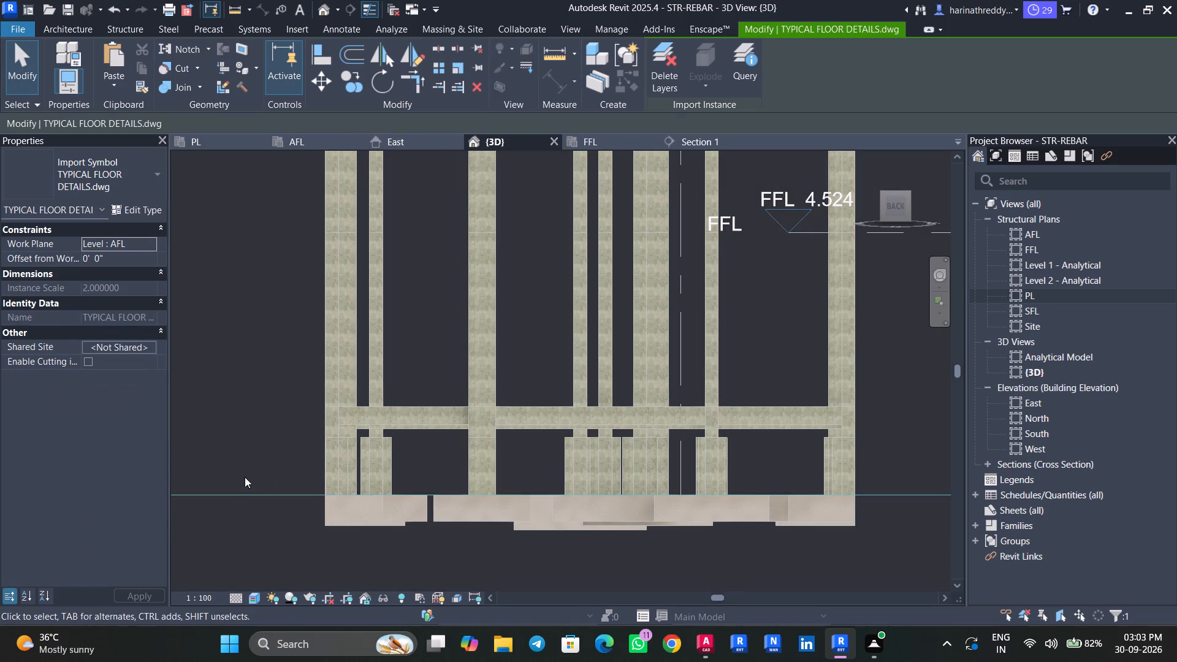
pyautogui.moveTo(240, 465); pyautogui.dragTo(378, 390, button='middle')
pyautogui.press('Escape')
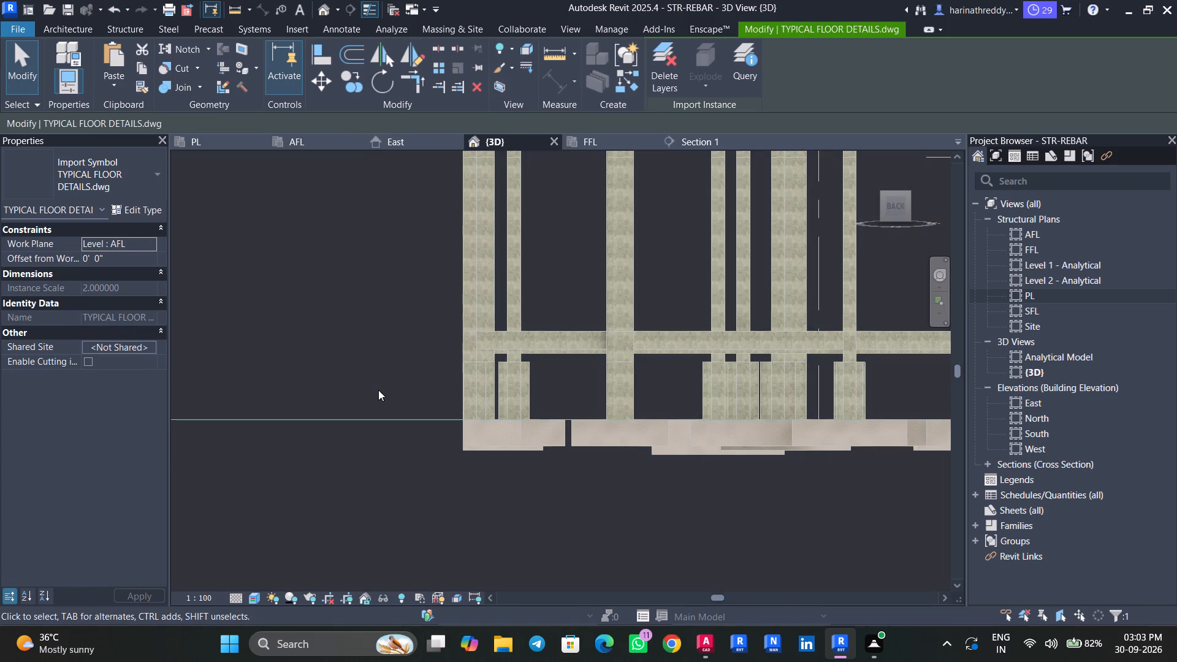
pyautogui.press('Escape')
pyautogui.keyDown('shift'); pyautogui.moveTo(379, 387); pyautogui.dragTo(380, 457, button='middle'); pyautogui.keyUp('shift')
pyautogui.click(473, 504)
pyautogui.scroll(5, 493, 528)
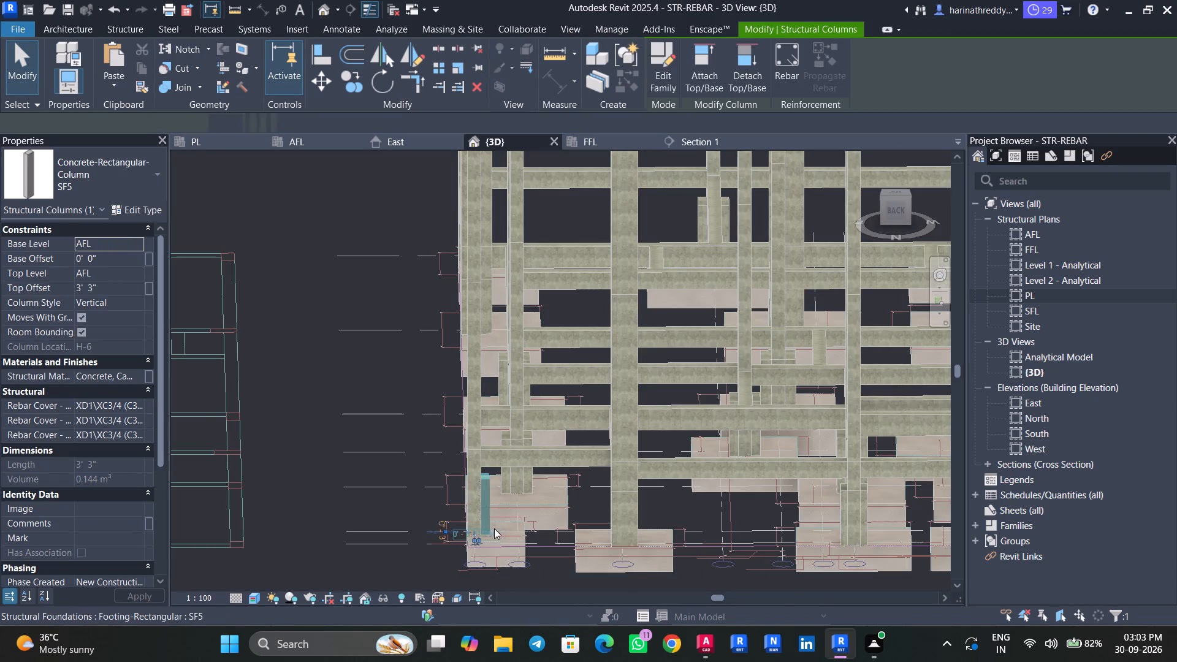
pyautogui.scroll(6, 494, 528)
pyautogui.moveTo(474, 541); pyautogui.dragTo(525, 443, button='middle')
pyautogui.scroll(5, 445, 463)
pyautogui.keyDown('shift'); pyautogui.moveTo(432, 462); pyautogui.dragTo(438, 462, button='middle'); pyautogui.keyUp('shift')
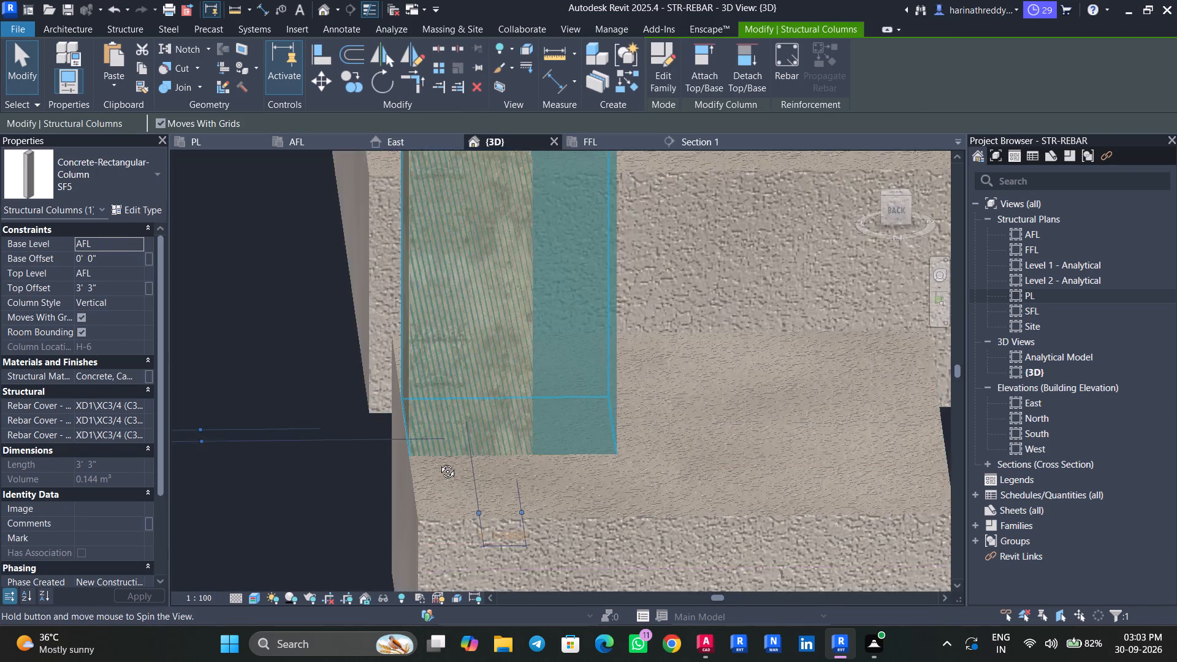
pyautogui.keyDown('shift'); pyautogui.moveTo(438, 462); pyautogui.dragTo(751, 492, button='middle'); pyautogui.keyUp('shift')
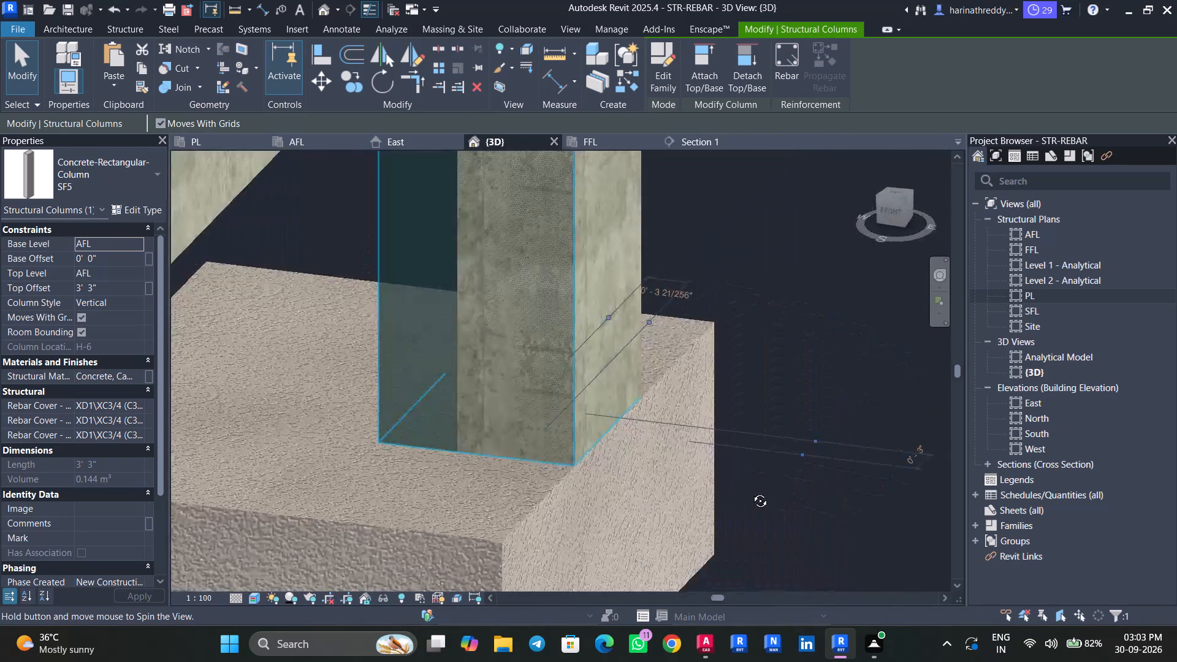
pyautogui.keyDown('shift'); pyautogui.moveTo(751, 492); pyautogui.dragTo(481, 503, button='middle'); pyautogui.keyUp('shift')
pyautogui.press('Escape')
pyautogui.scroll(1, 613, 401)
pyautogui.moveTo(613, 403); pyautogui.dragTo(588, 597, button='middle')
pyautogui.scroll(-4, 581, 490)
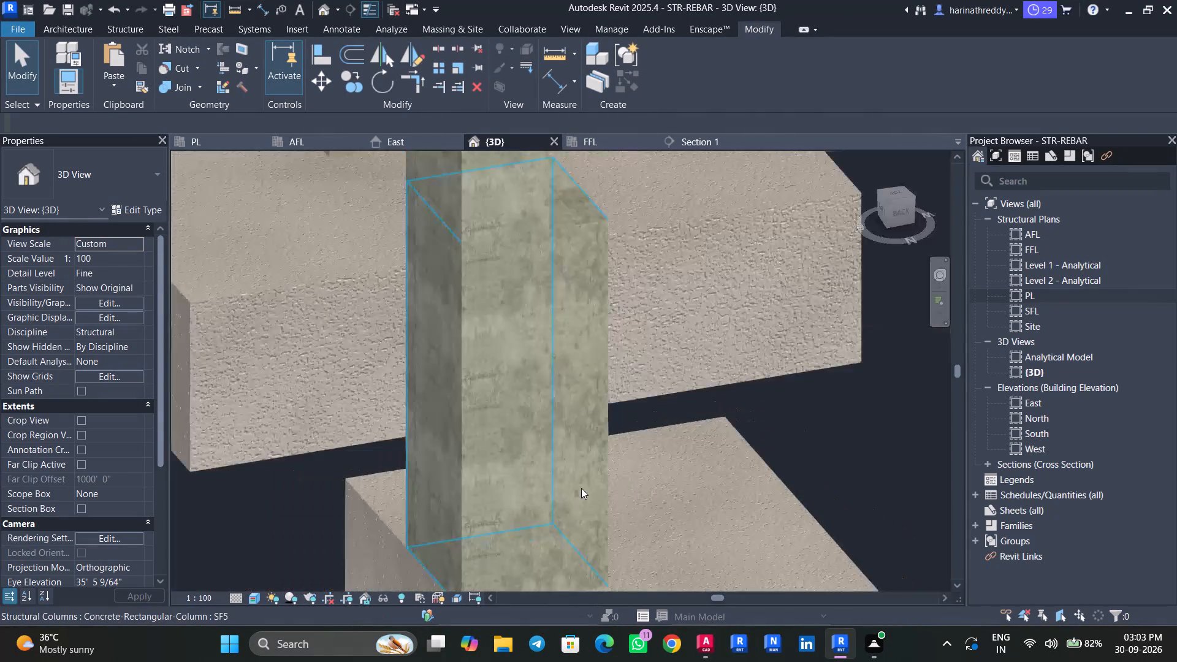
pyautogui.moveTo(575, 503); pyautogui.dragTo(569, 617, button='middle')
pyautogui.press('Escape')
# Select the C1 column at H-6 and examine its overlap with the SF5 pedestal from several angles.
pyautogui.click(509, 355)
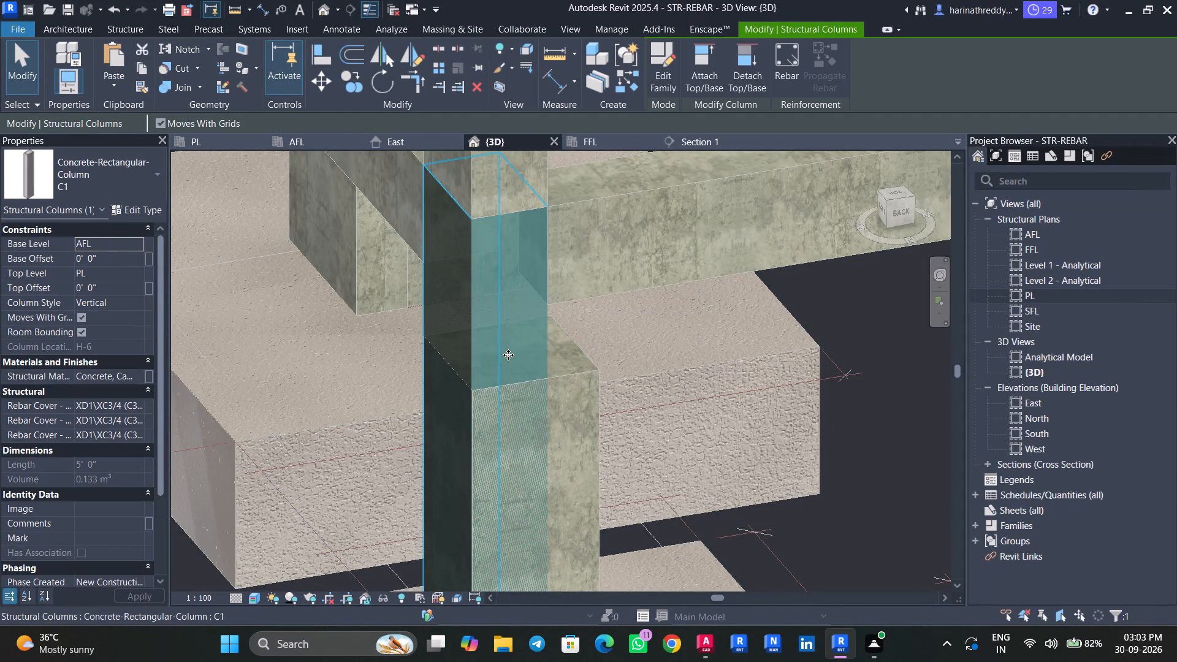
pyautogui.keyDown('shift'); pyautogui.moveTo(508, 355); pyautogui.dragTo(676, 356, button='middle'); pyautogui.keyUp('shift')
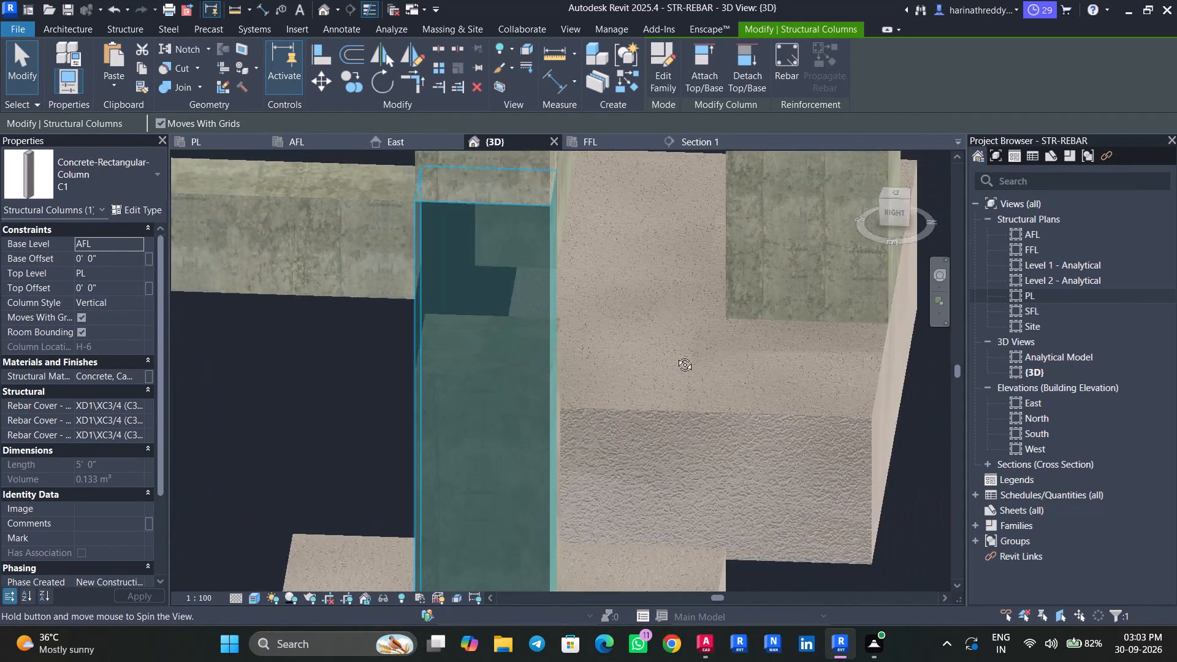
pyautogui.keyDown('shift'); pyautogui.moveTo(676, 356); pyautogui.dragTo(717, 332, button='middle'); pyautogui.keyUp('shift')
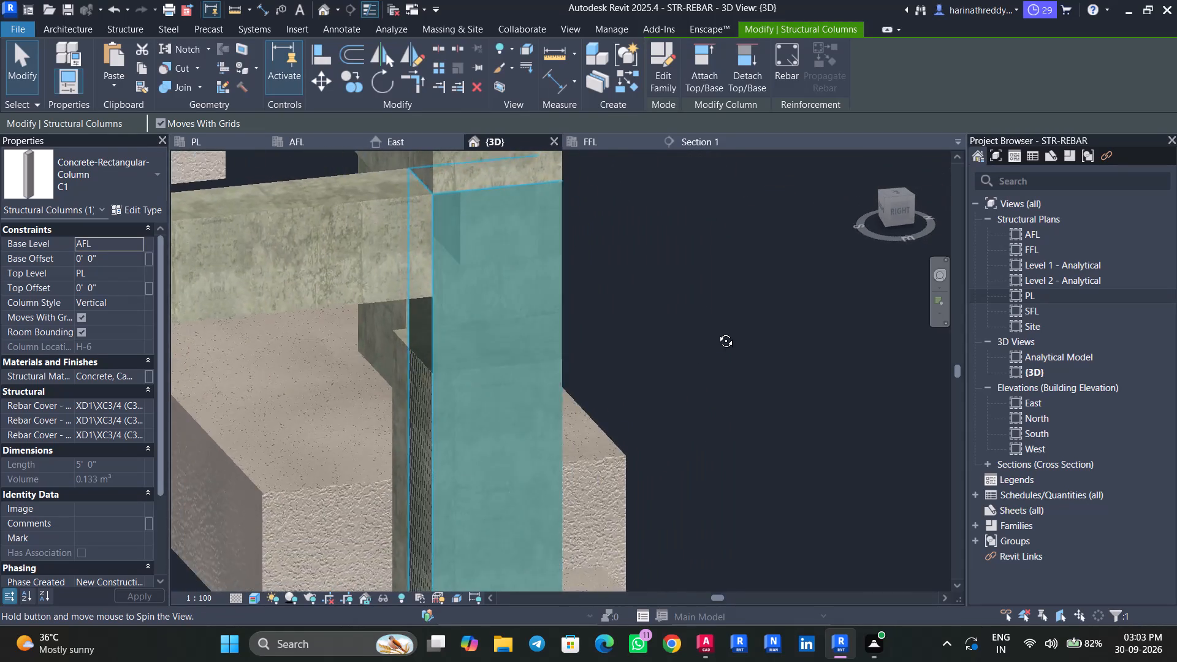
pyautogui.keyDown('shift'); pyautogui.moveTo(717, 332); pyautogui.dragTo(499, 468, button='middle'); pyautogui.keyUp('shift')
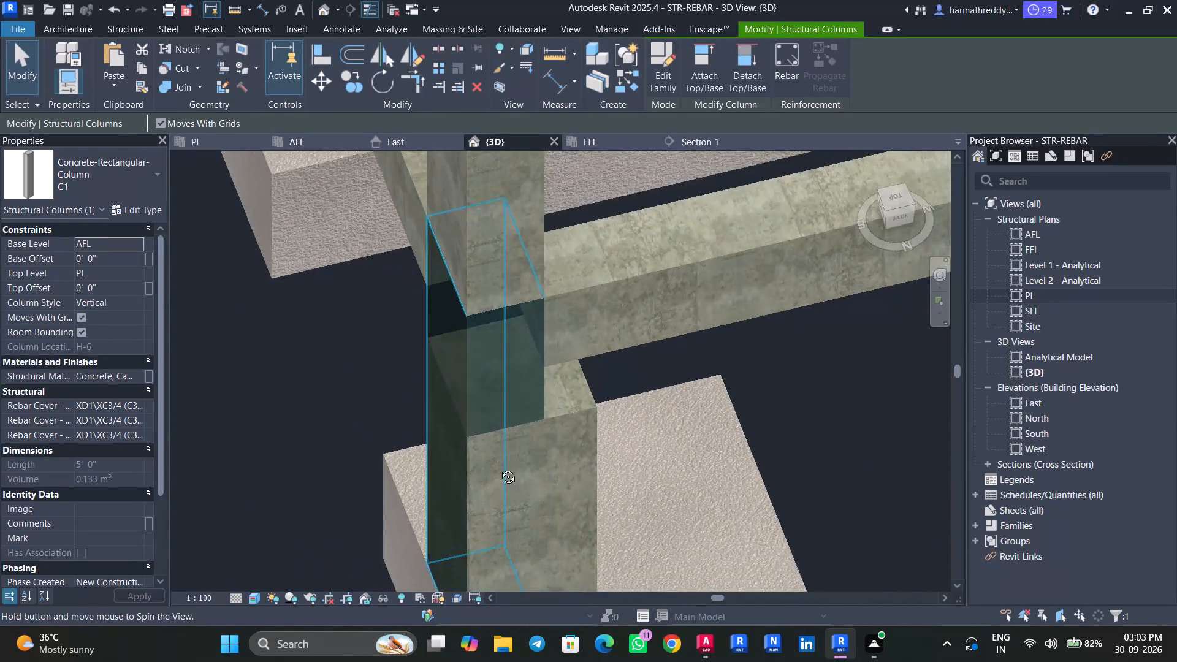
pyautogui.keyDown('shift'); pyautogui.moveTo(499, 468); pyautogui.dragTo(606, 410, button='middle'); pyautogui.keyUp('shift')
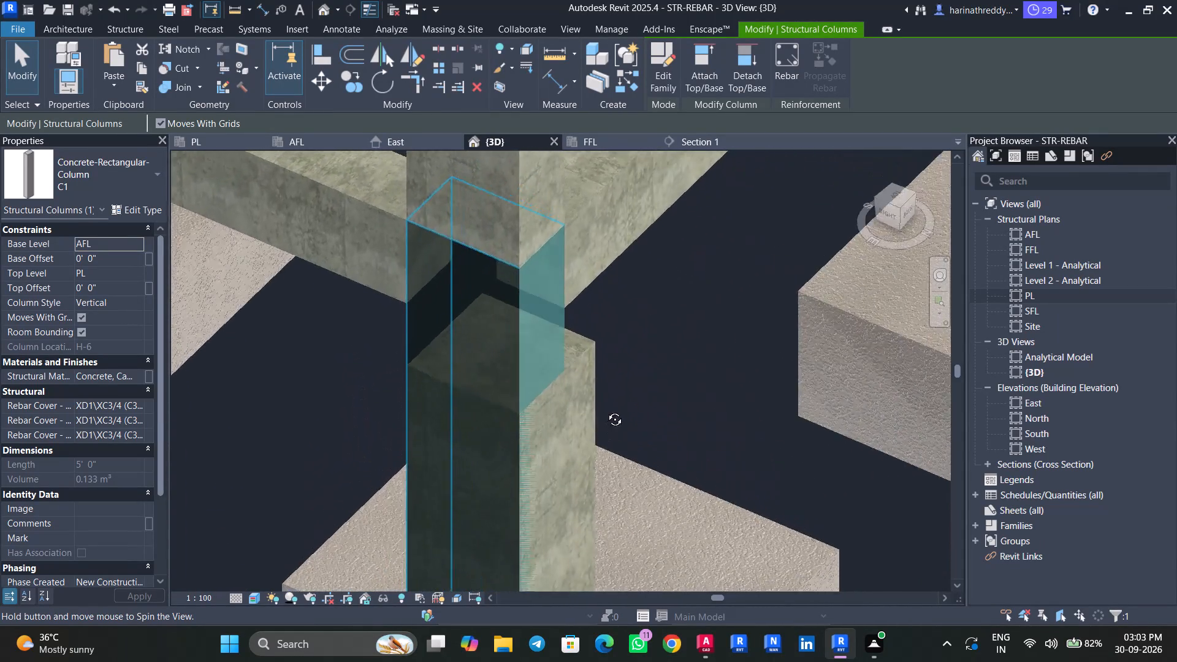
pyautogui.keyDown('shift'); pyautogui.moveTo(606, 410); pyautogui.dragTo(653, 365, button='middle'); pyautogui.keyUp('shift')
pyautogui.scroll(-8, 653, 365)
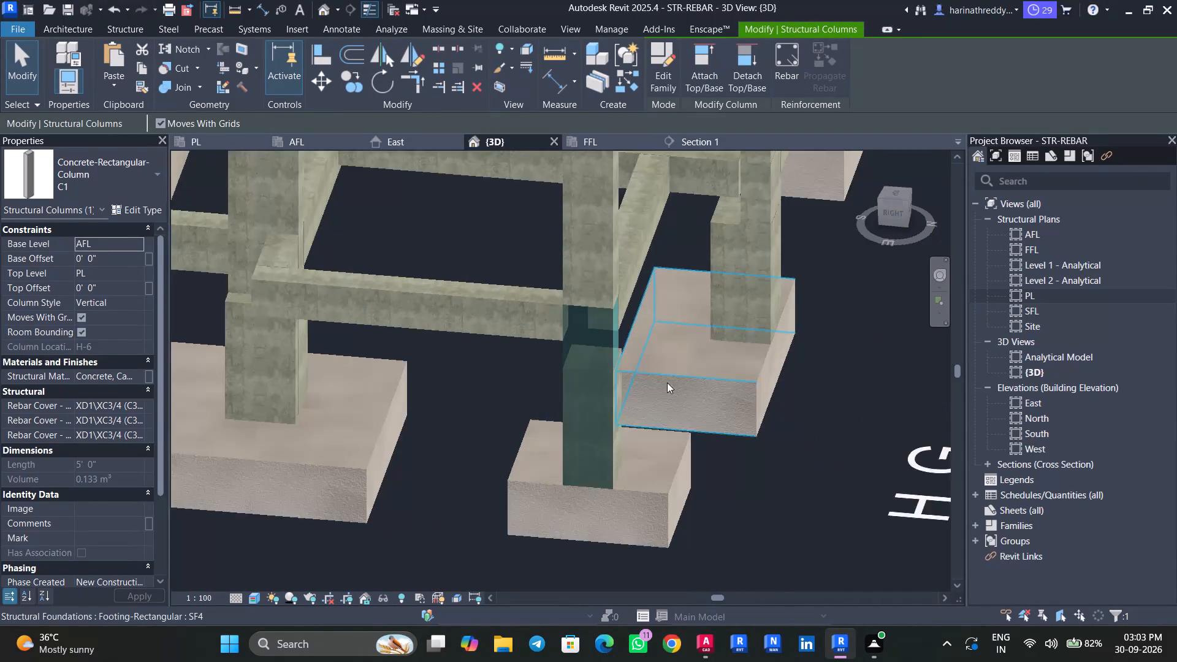
pyautogui.keyDown('shift'); pyautogui.middleClick(780, 468); pyautogui.keyUp('shift')
pyautogui.scroll(7, 619, 379)
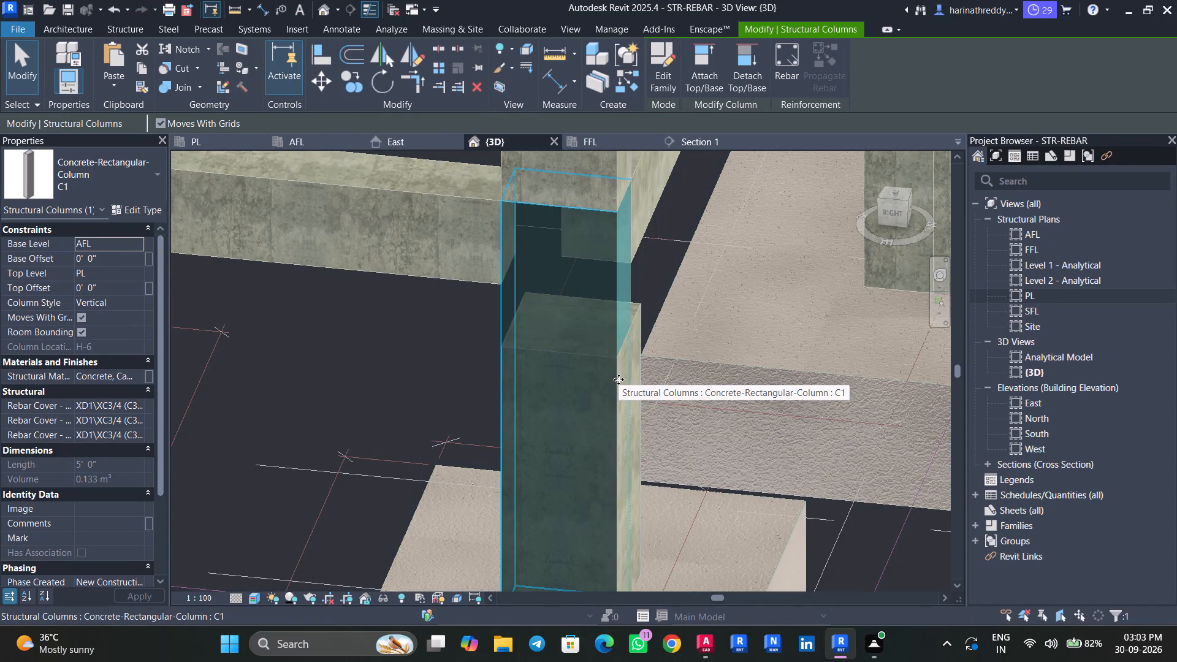
pyautogui.press('Escape')
pyautogui.press('Escape')
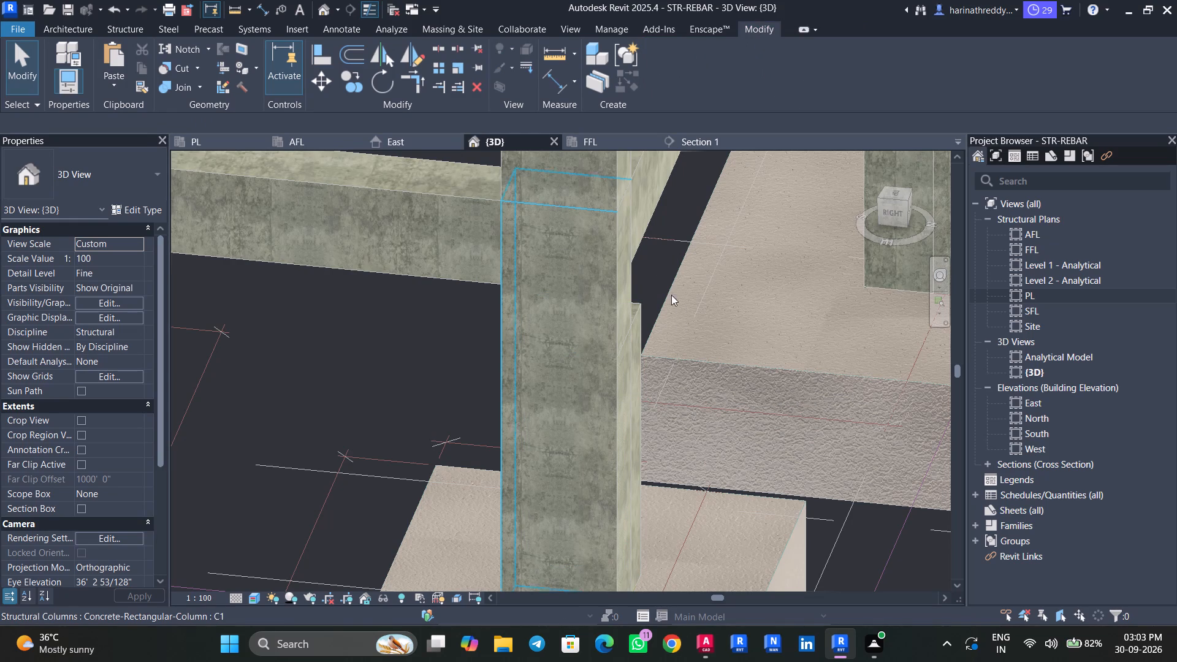
pyautogui.press('Escape')
pyautogui.press('Escape')
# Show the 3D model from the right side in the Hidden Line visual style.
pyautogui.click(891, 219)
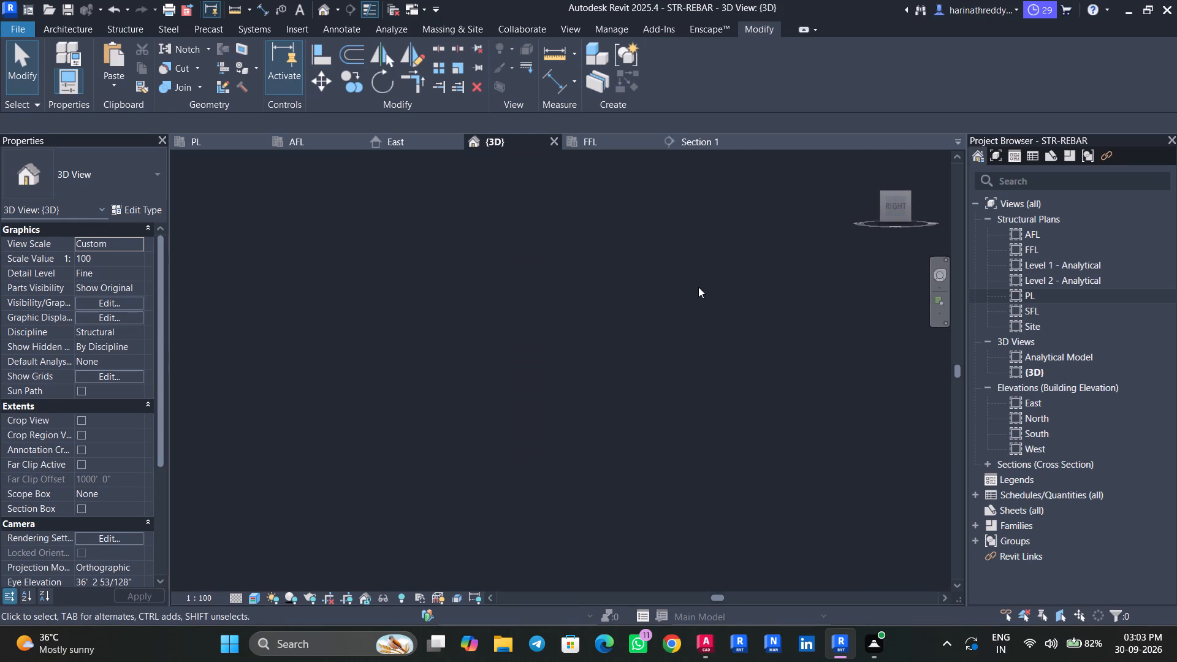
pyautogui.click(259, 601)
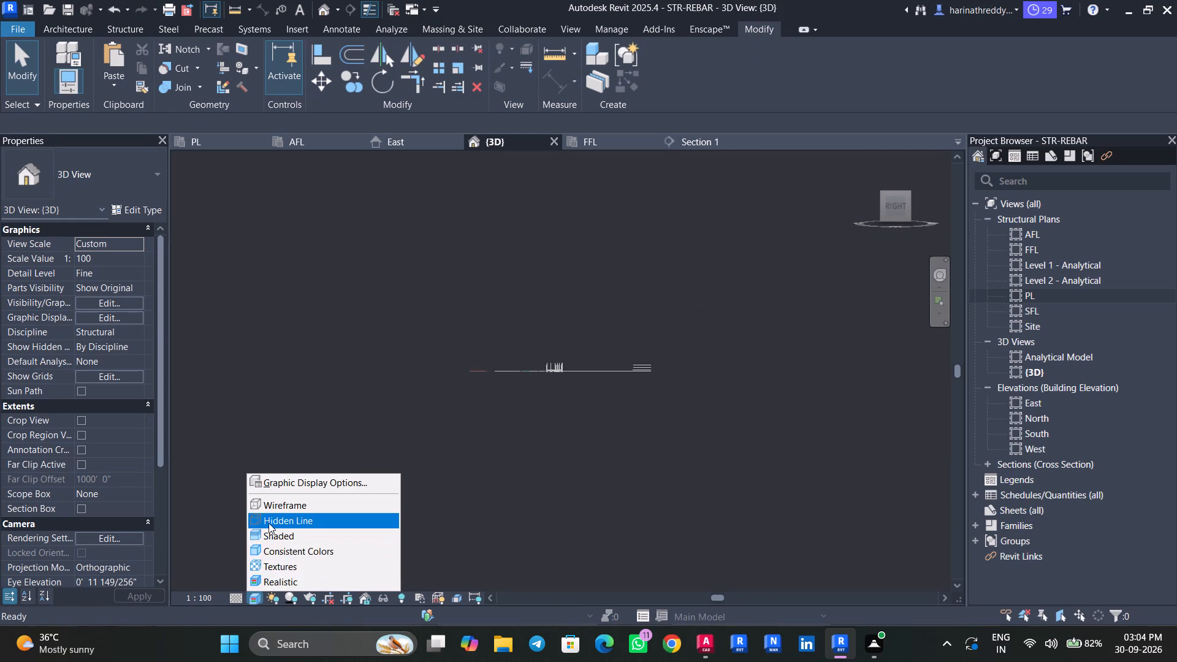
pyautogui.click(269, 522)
# Inspect the SF4 pedestal at F-7 and the C1 column with its SF5 pedestal at H-6 over their footings.
pyautogui.scroll(20, 565, 330)
pyautogui.scroll(3, 565, 330)
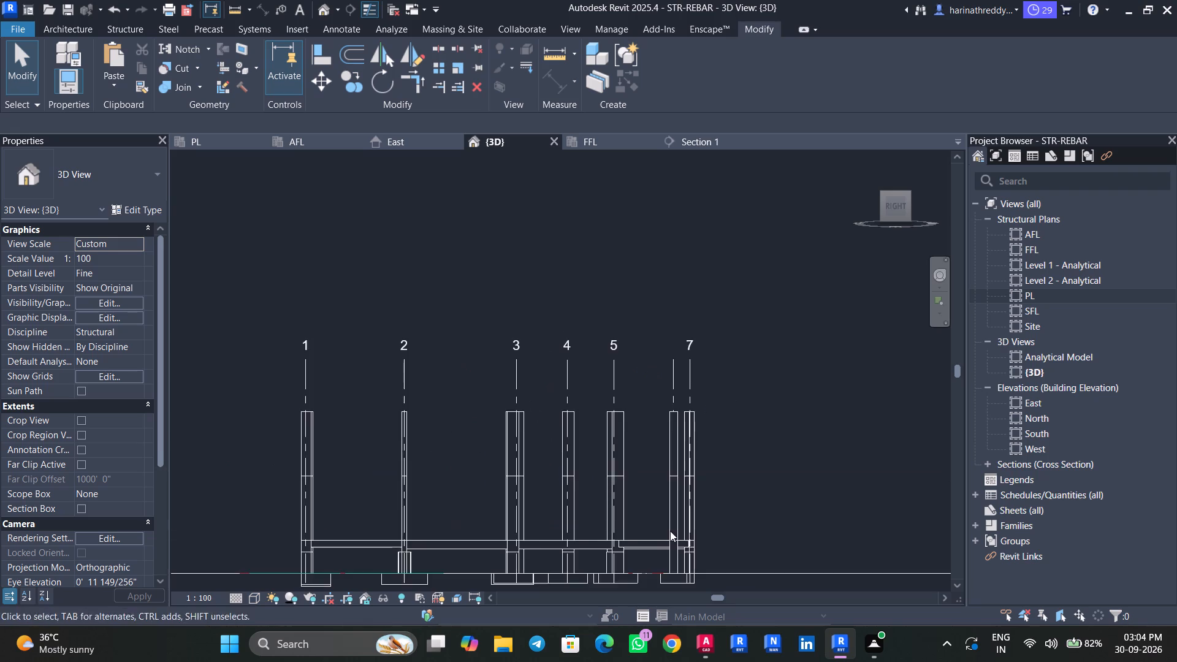
pyautogui.moveTo(695, 537); pyautogui.dragTo(677, 503, button='middle')
pyautogui.scroll(12, 683, 533)
pyautogui.click(638, 531)
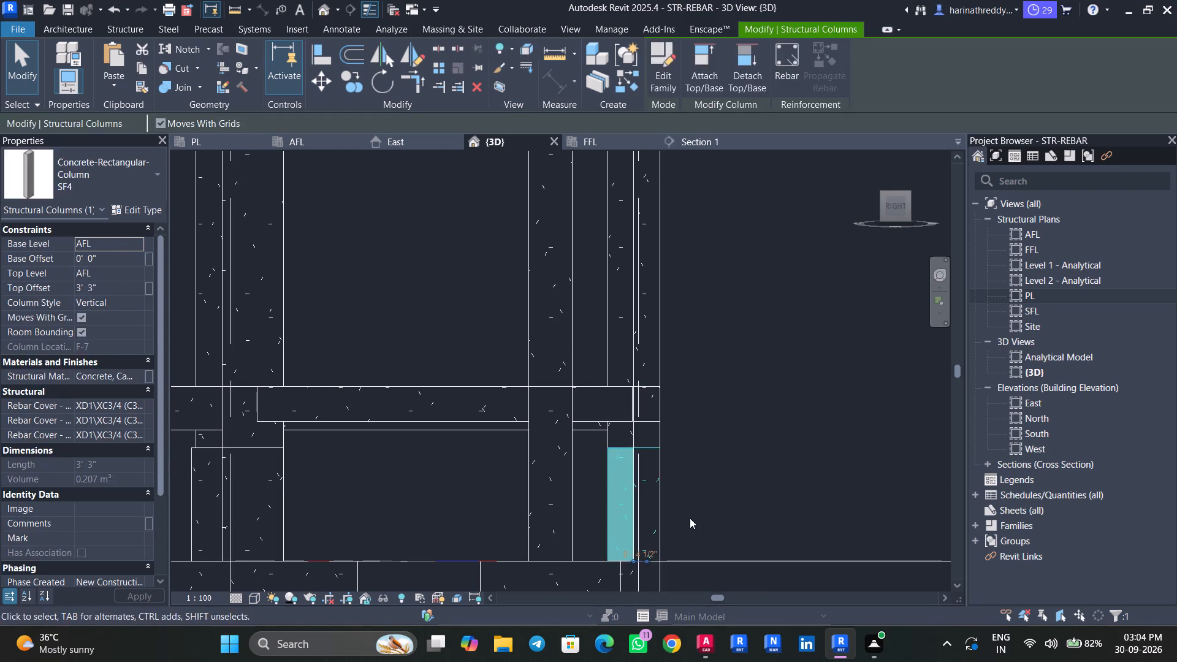
pyautogui.press('Escape')
pyautogui.press('Escape')
pyautogui.click(653, 500)
pyautogui.keyDown('shift'); pyautogui.moveTo(730, 486); pyautogui.dragTo(594, 587, button='middle'); pyautogui.keyUp('shift')
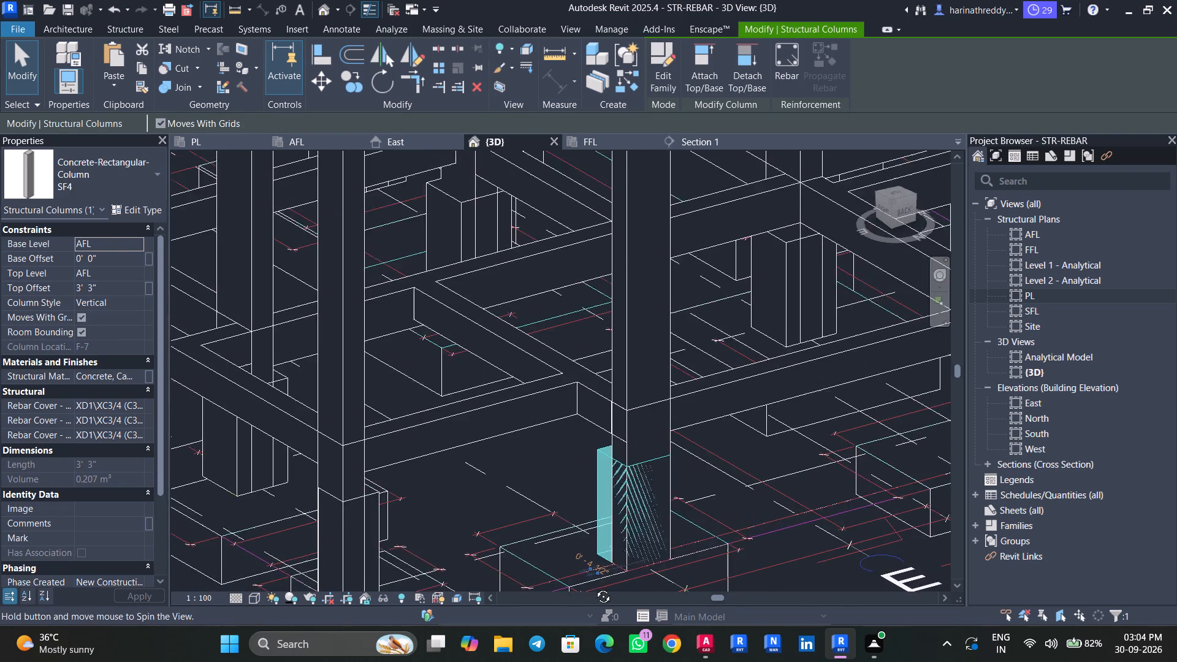
pyautogui.keyDown('shift'); pyautogui.moveTo(594, 587); pyautogui.dragTo(594, 588, button='middle'); pyautogui.keyUp('shift')
pyautogui.keyDown('shift'); pyautogui.scroll(1, 594, 588); pyautogui.keyUp('shift')
pyautogui.moveTo(581, 569); pyautogui.dragTo(725, 414, button='middle')
pyautogui.press('Escape')
pyautogui.press('Escape')
pyautogui.click(474, 395)
pyautogui.press('Escape')
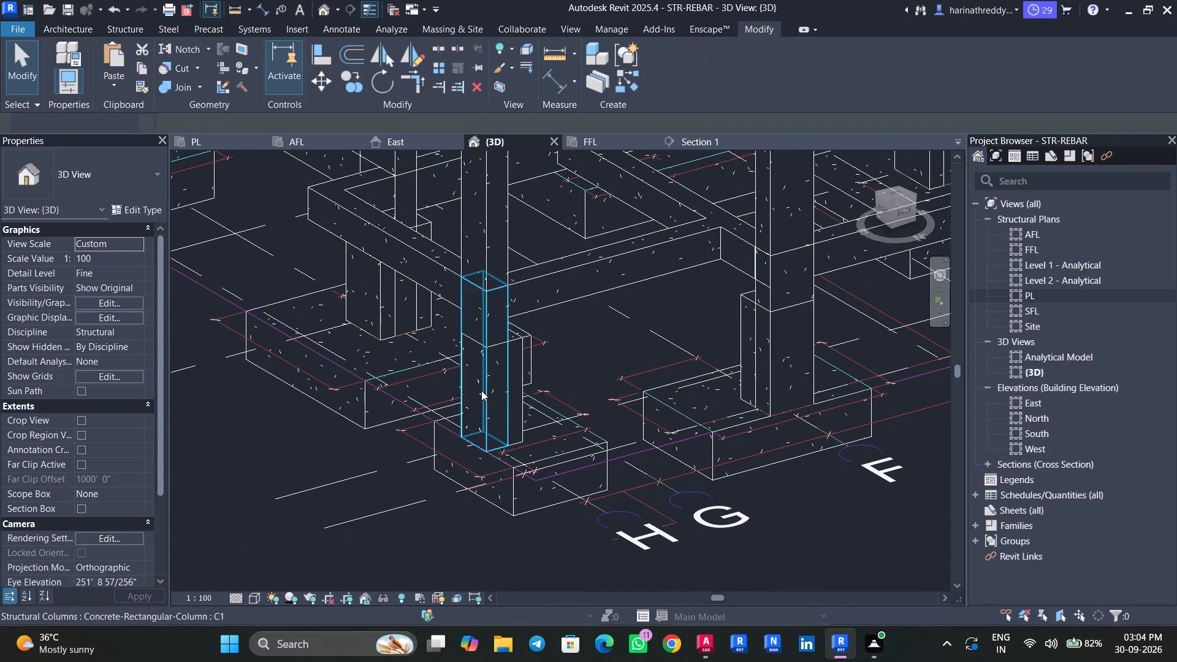
pyautogui.click(501, 382)
pyautogui.press('Escape')
pyautogui.scroll(3, 473, 489)
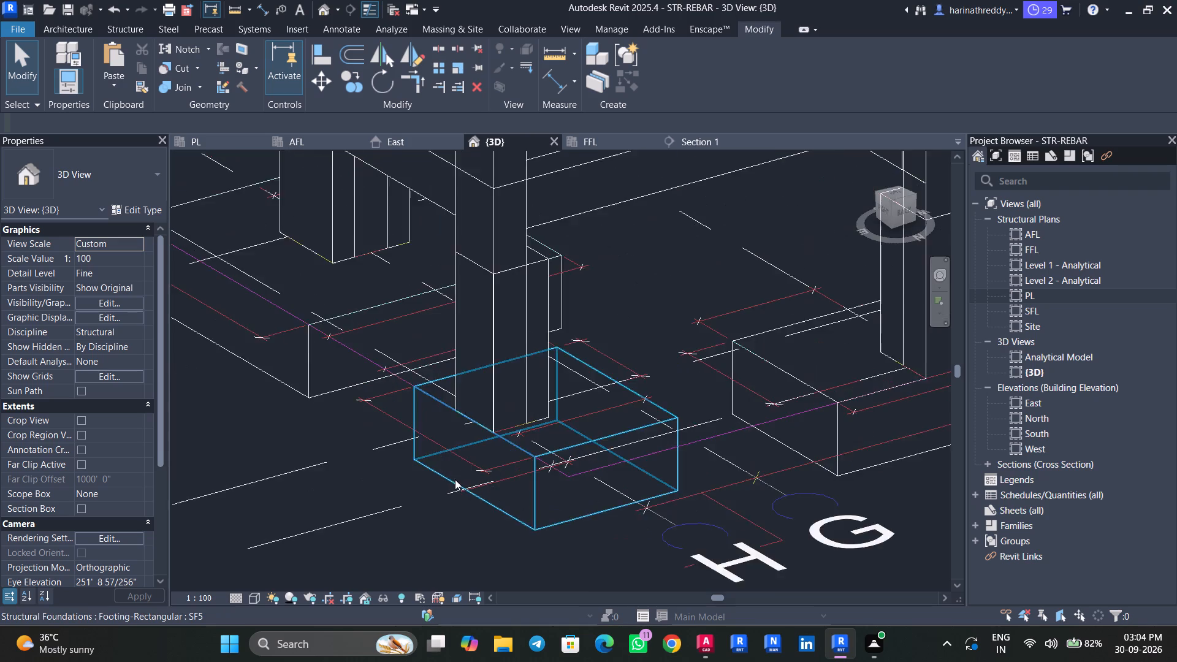
pyautogui.moveTo(451, 491); pyautogui.dragTo(432, 588, button='middle')
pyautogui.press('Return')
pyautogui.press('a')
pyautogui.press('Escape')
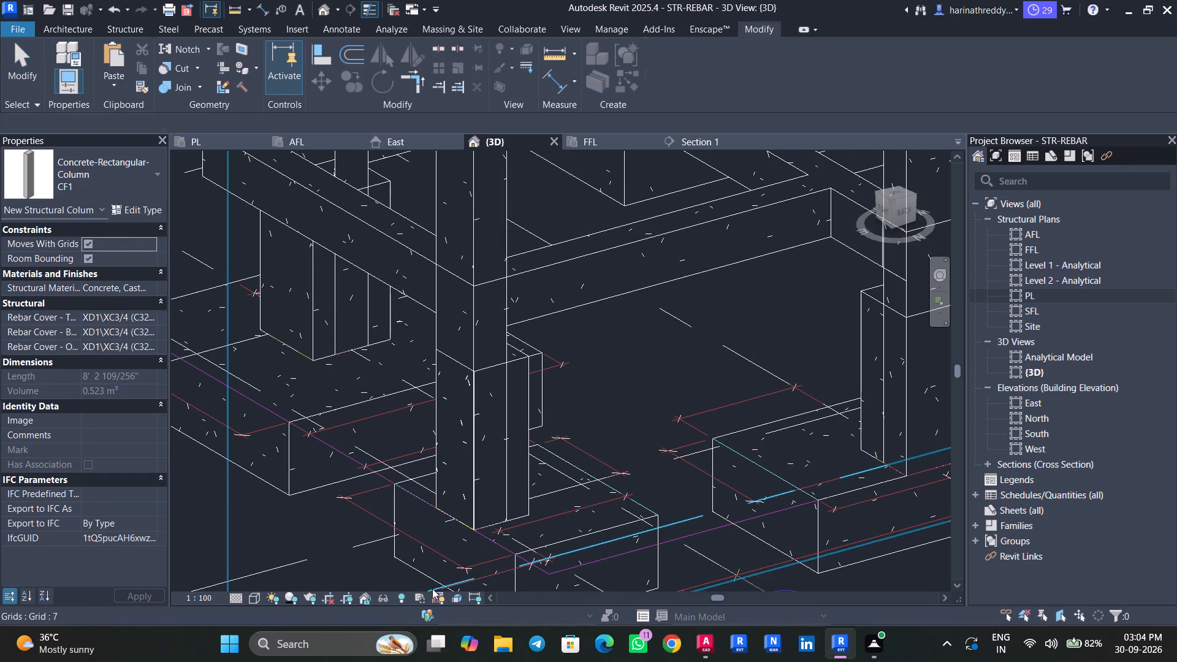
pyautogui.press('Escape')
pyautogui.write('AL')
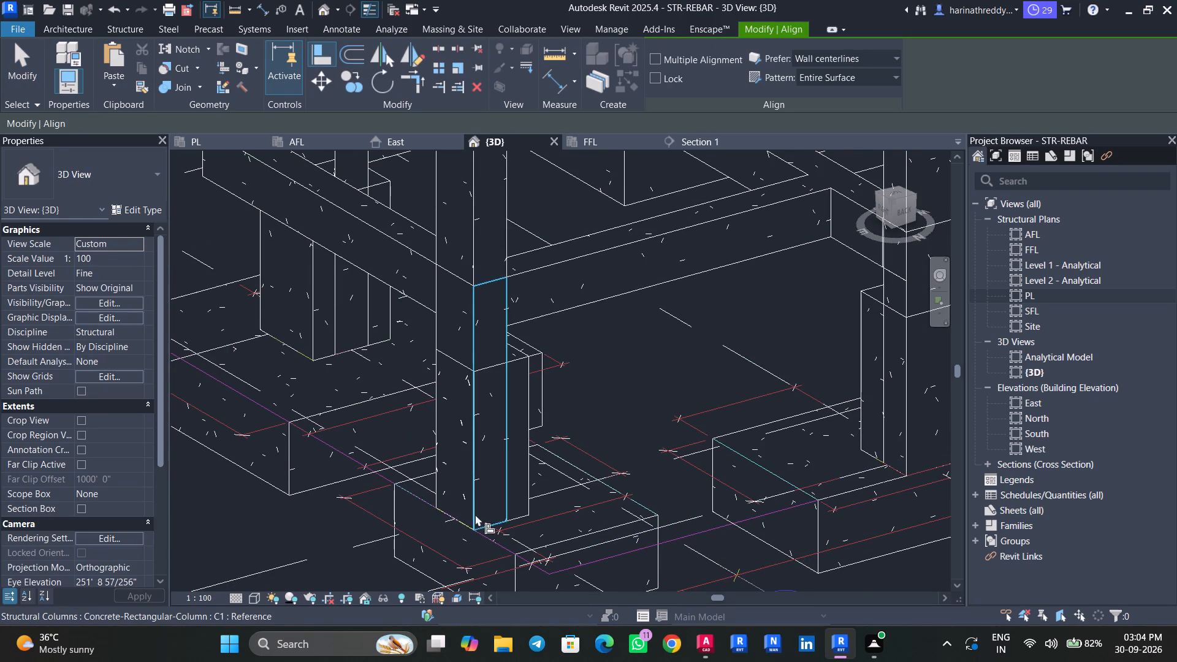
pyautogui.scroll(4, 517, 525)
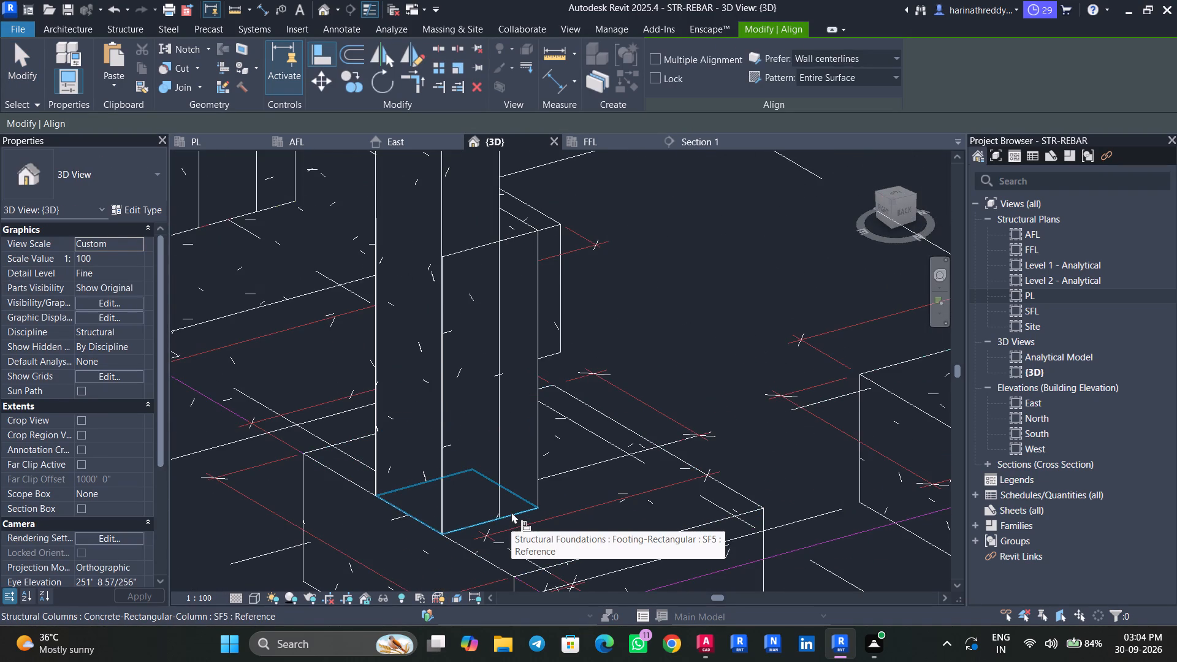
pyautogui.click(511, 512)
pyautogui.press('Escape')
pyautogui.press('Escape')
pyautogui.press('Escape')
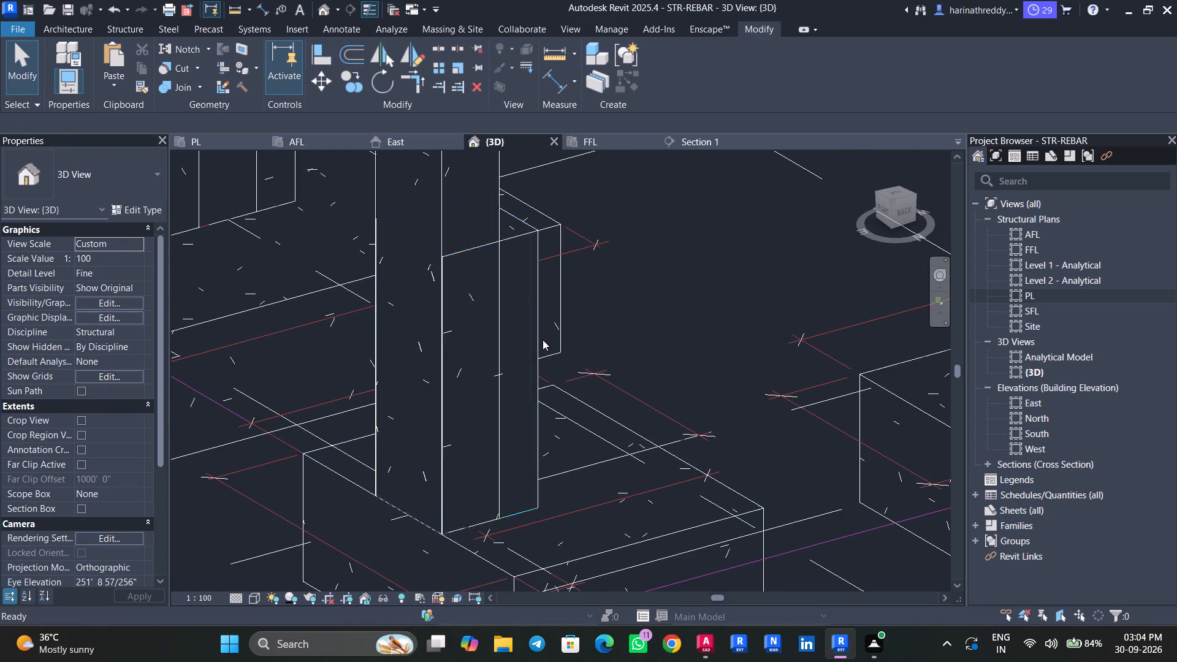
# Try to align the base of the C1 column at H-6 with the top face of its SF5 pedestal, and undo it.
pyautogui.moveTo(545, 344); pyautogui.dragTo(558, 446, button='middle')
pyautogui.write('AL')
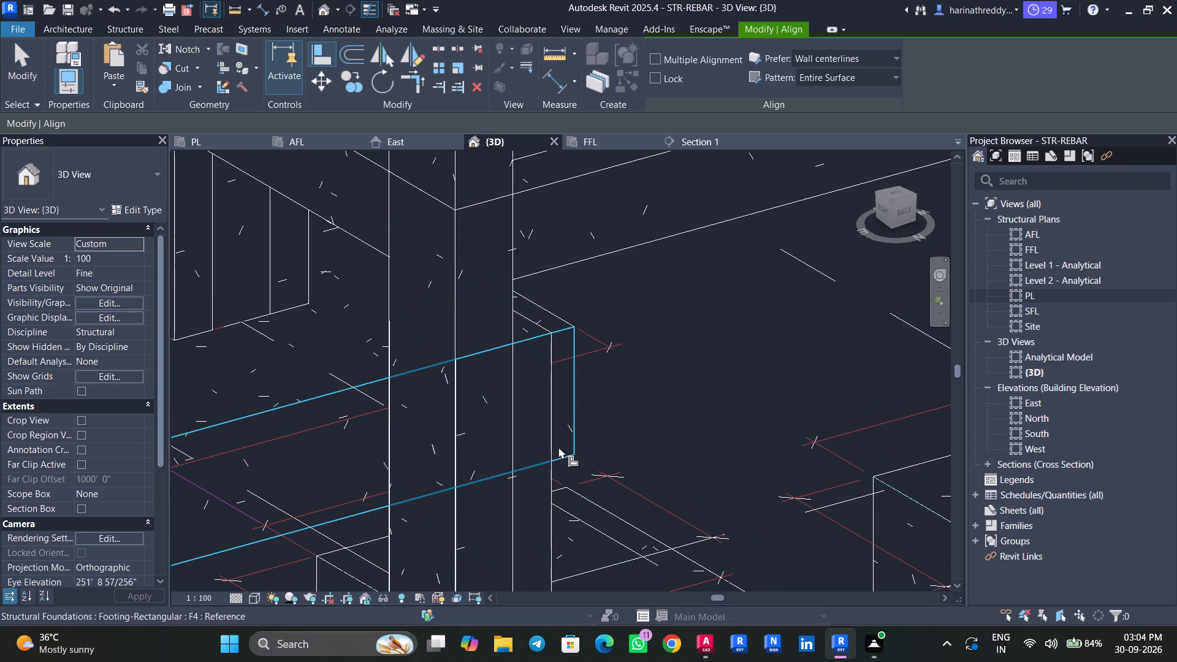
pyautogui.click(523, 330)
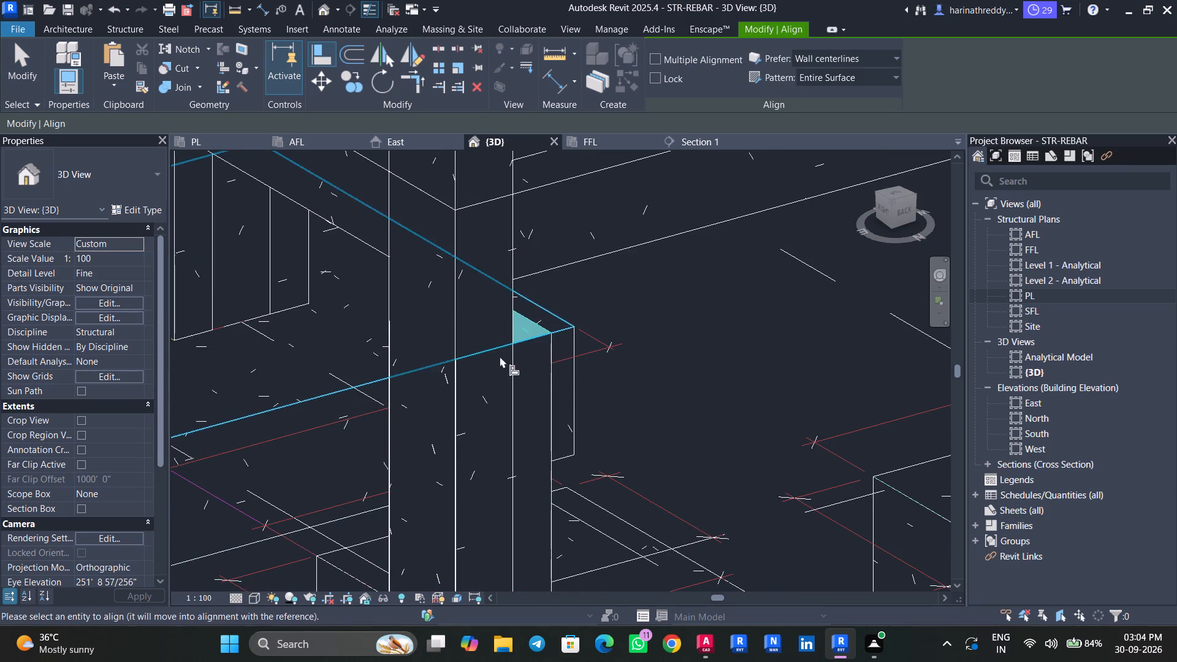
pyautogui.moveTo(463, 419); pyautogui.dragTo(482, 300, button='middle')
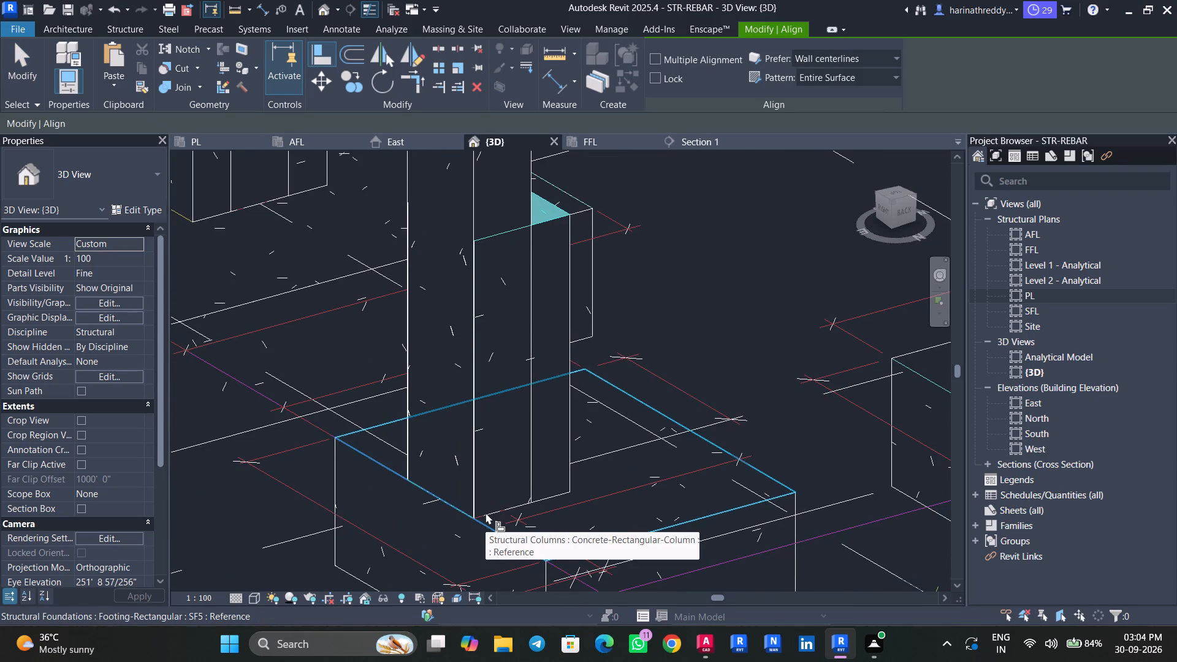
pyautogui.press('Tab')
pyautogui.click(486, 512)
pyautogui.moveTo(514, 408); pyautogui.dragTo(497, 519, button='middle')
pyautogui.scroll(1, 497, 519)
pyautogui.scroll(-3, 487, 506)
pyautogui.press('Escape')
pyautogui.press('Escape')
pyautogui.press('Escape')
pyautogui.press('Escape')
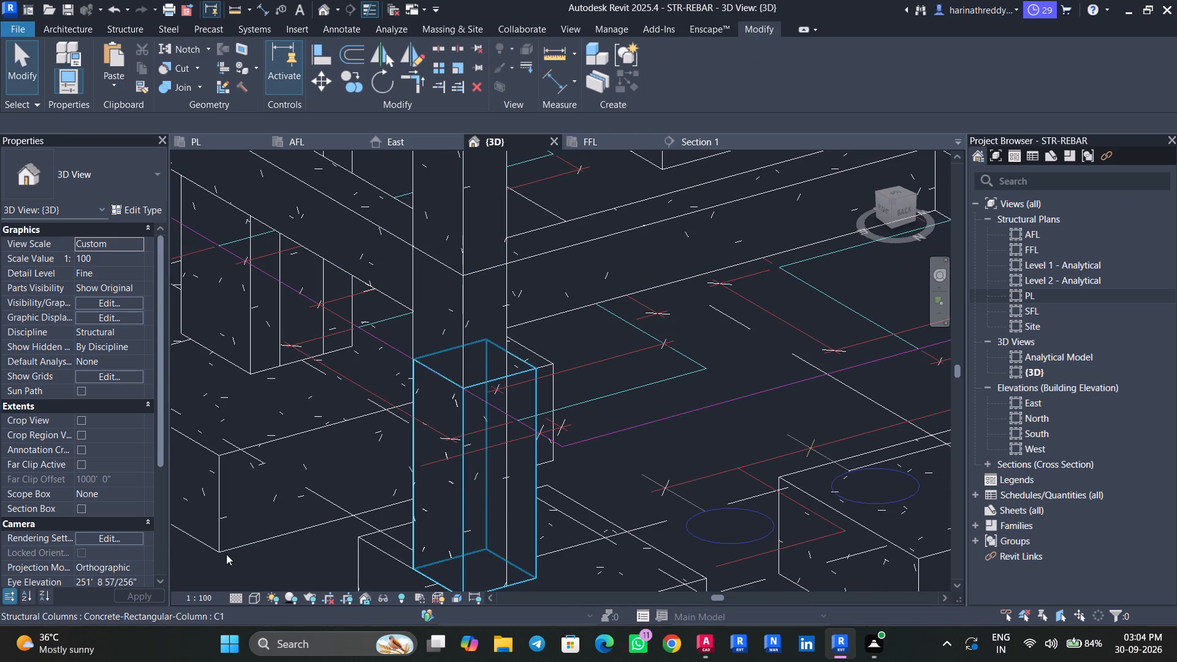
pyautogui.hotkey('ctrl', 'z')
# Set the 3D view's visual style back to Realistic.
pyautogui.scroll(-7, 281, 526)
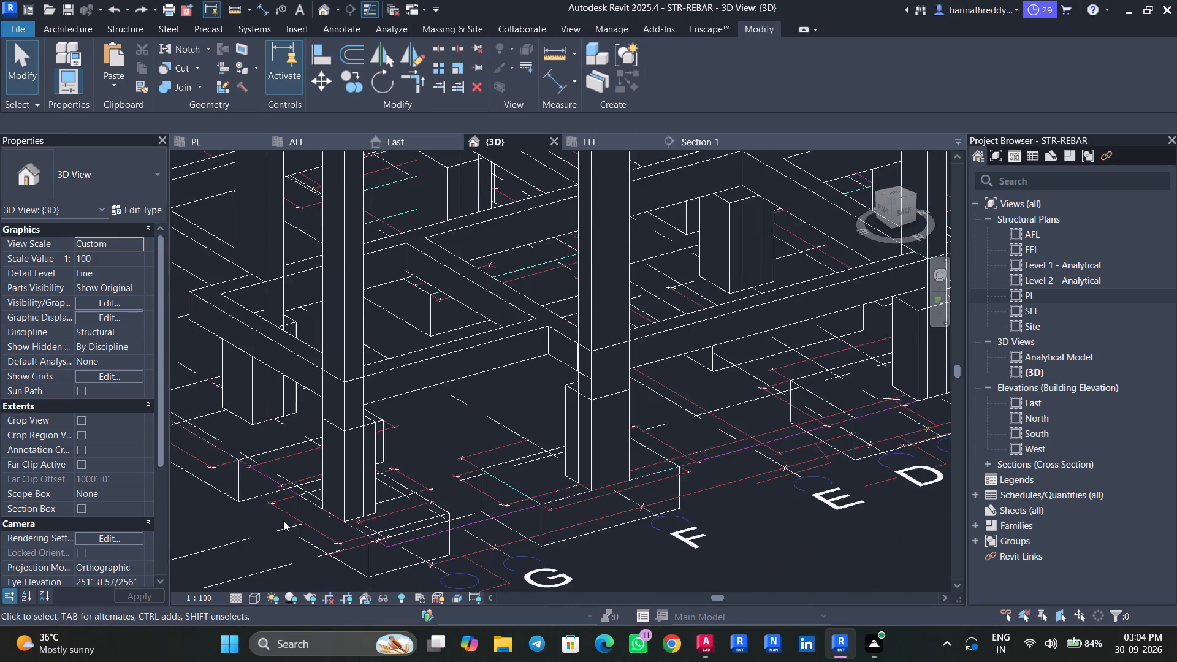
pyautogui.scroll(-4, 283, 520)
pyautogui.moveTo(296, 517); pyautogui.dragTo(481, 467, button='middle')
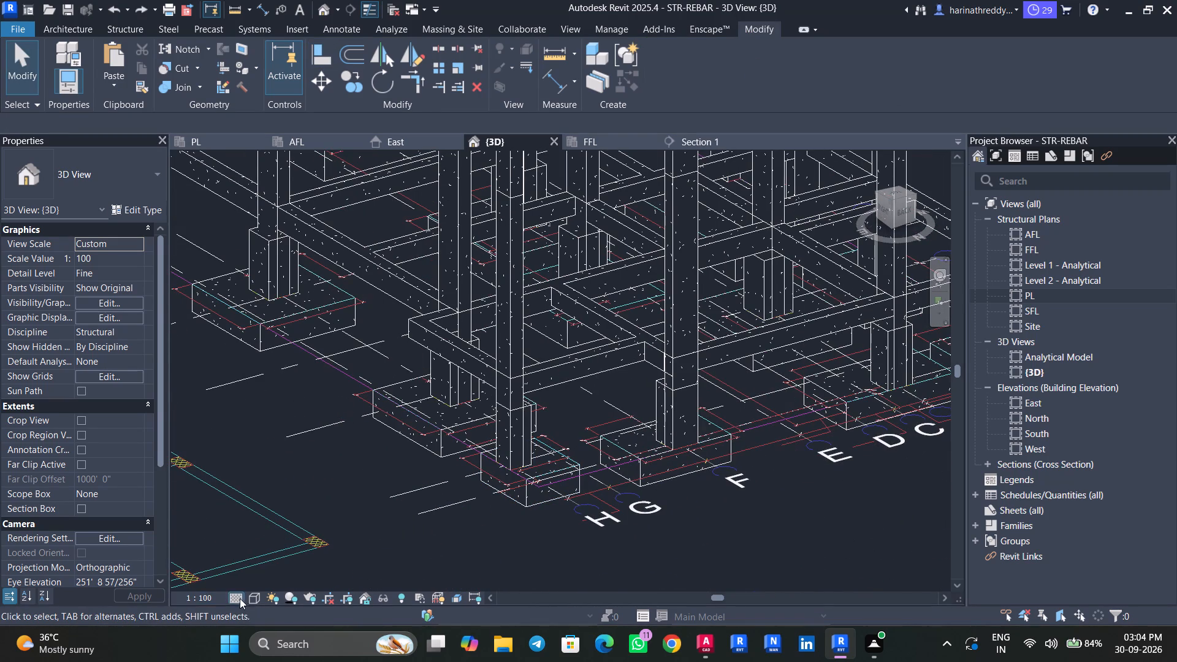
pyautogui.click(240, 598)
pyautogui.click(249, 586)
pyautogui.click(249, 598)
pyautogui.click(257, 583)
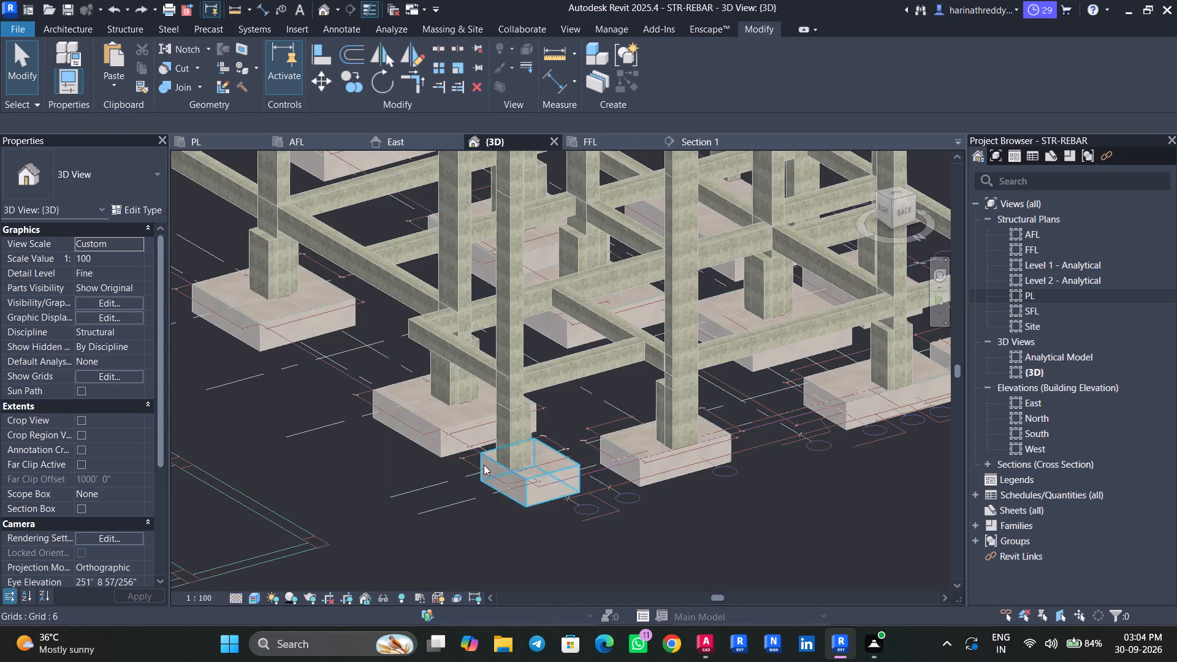
# Inspect the AFL-to-PL C1 column at H-6 up close and from the right side against its pedestal and footing.
pyautogui.scroll(9, 509, 451)
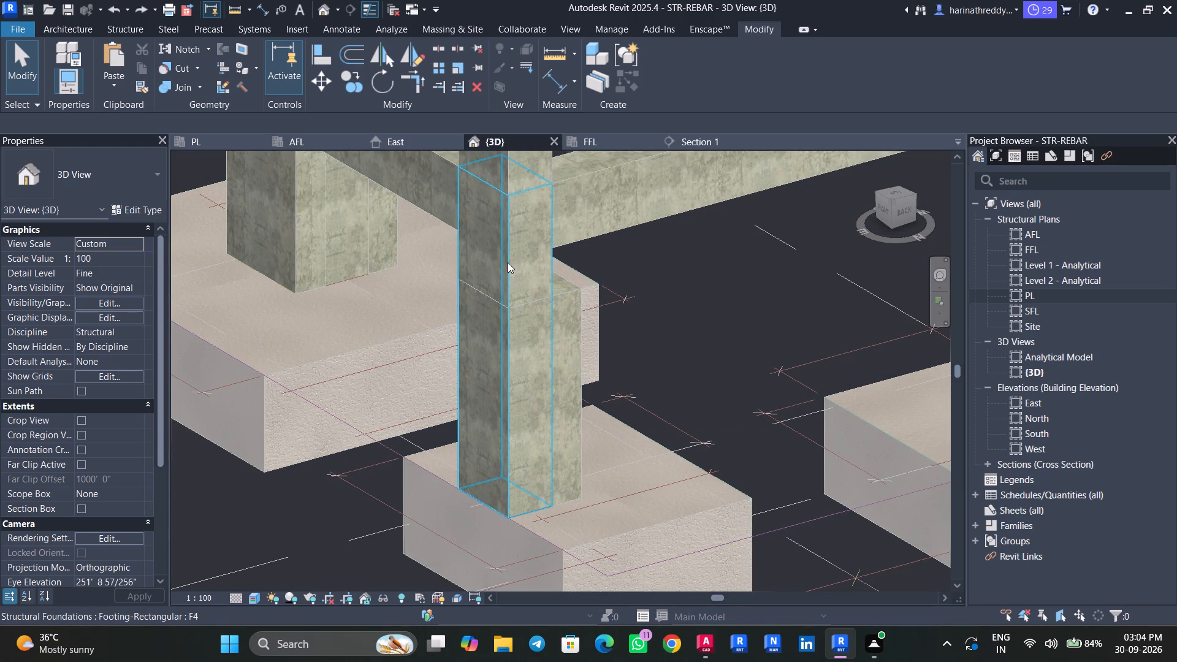
pyautogui.click(508, 262)
pyautogui.moveTo(497, 277); pyautogui.dragTo(528, 425, button='middle')
pyautogui.keyDown('shift'); pyautogui.moveTo(503, 430); pyautogui.dragTo(511, 430, button='middle'); pyautogui.keyUp('shift')
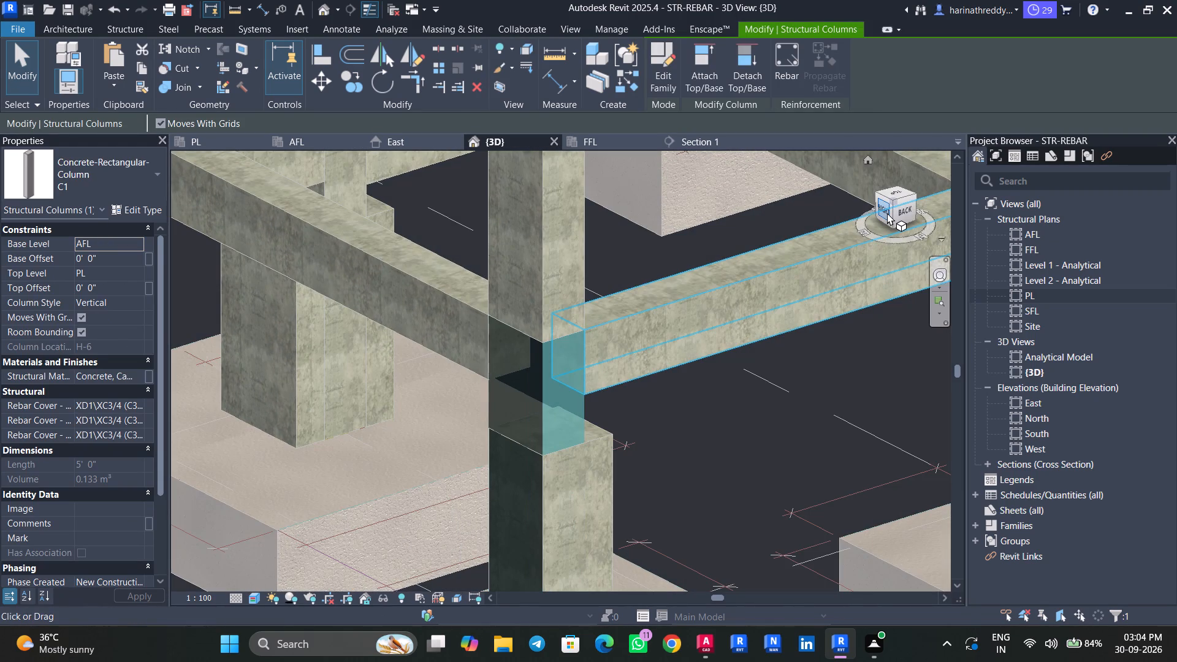
pyautogui.click(887, 213)
pyautogui.scroll(-5, 684, 398)
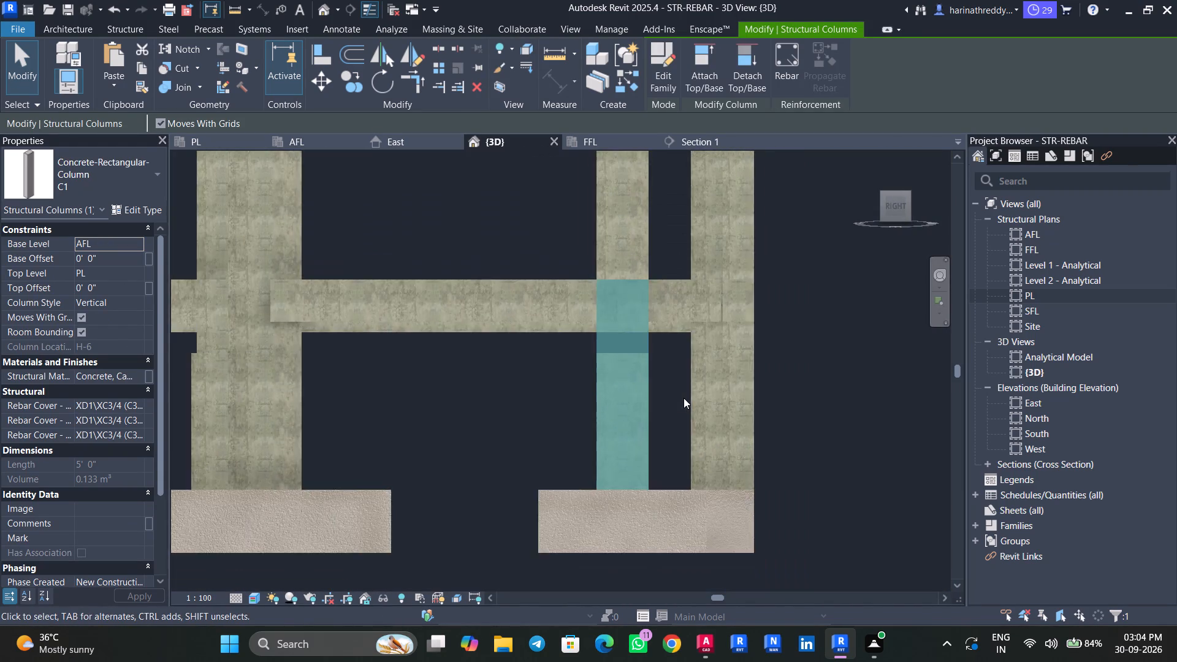
pyautogui.scroll(-4, 684, 398)
pyautogui.moveTo(611, 427); pyautogui.dragTo(753, 408, button='middle')
pyautogui.press('Escape')
pyautogui.press('Escape')
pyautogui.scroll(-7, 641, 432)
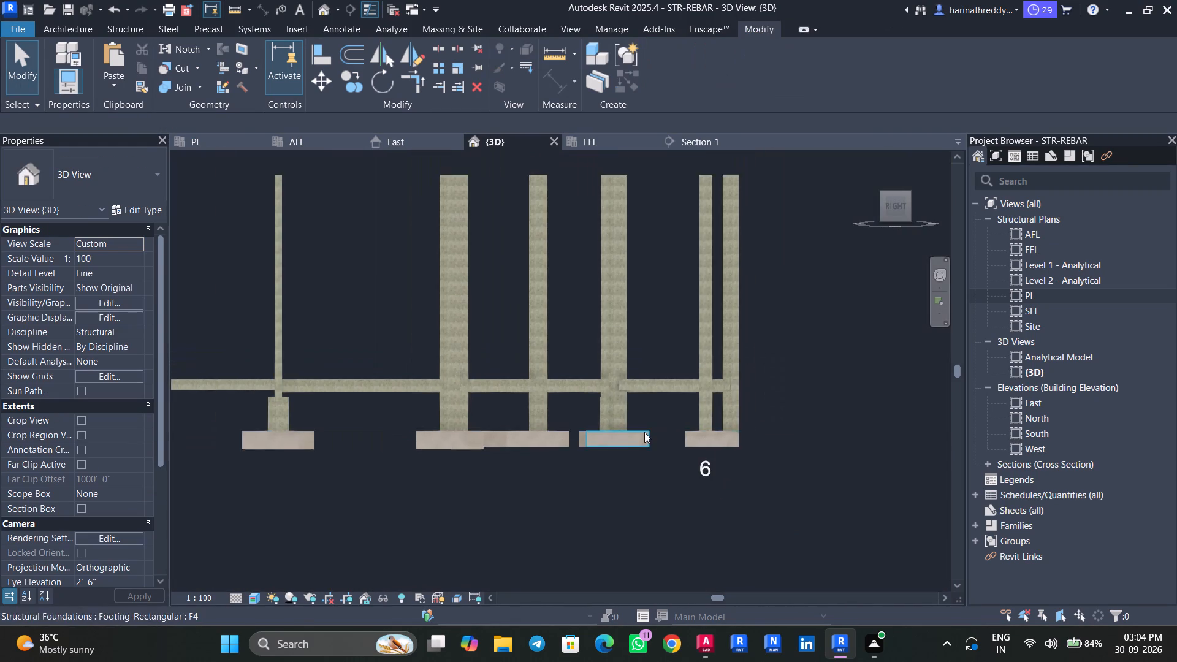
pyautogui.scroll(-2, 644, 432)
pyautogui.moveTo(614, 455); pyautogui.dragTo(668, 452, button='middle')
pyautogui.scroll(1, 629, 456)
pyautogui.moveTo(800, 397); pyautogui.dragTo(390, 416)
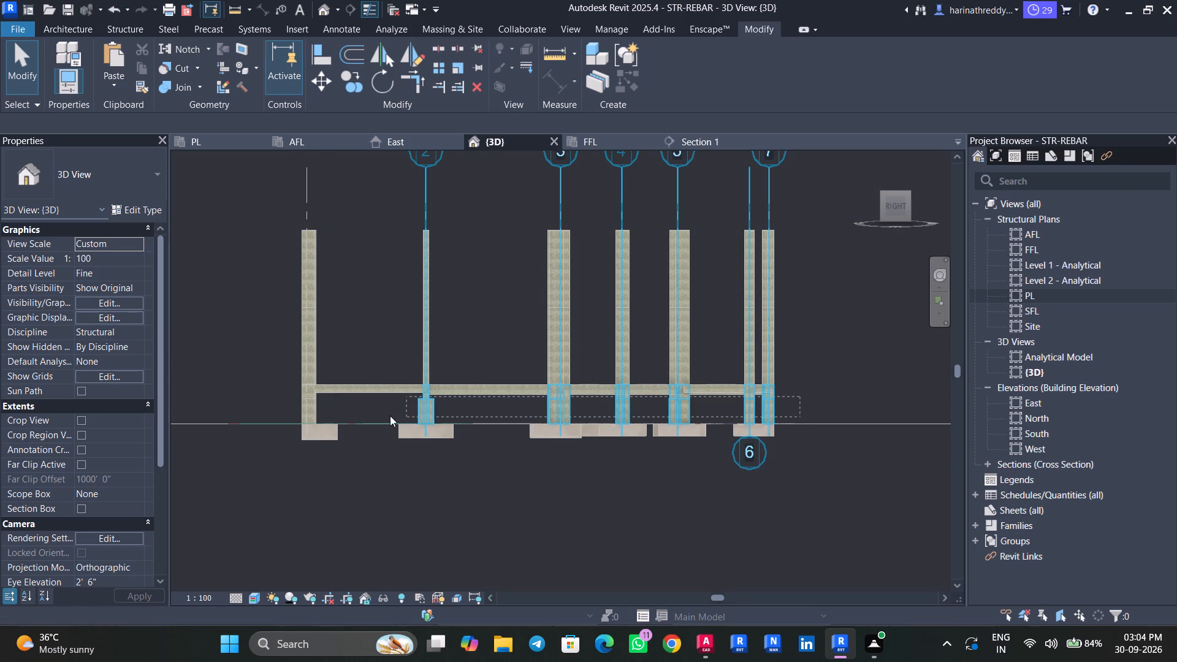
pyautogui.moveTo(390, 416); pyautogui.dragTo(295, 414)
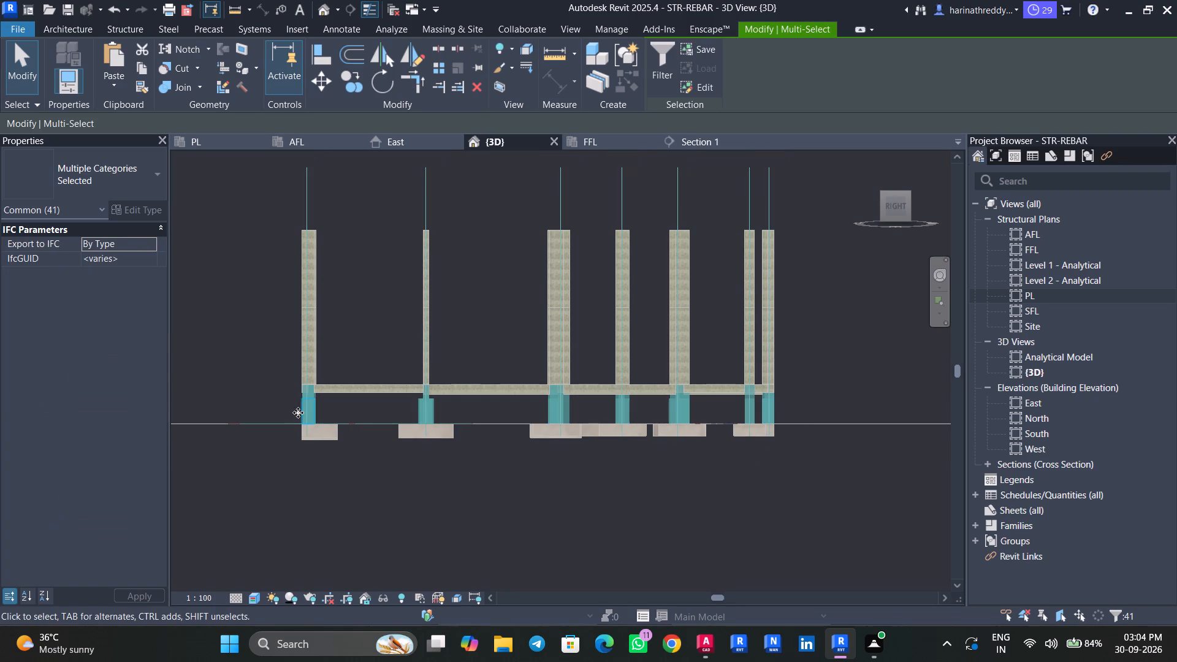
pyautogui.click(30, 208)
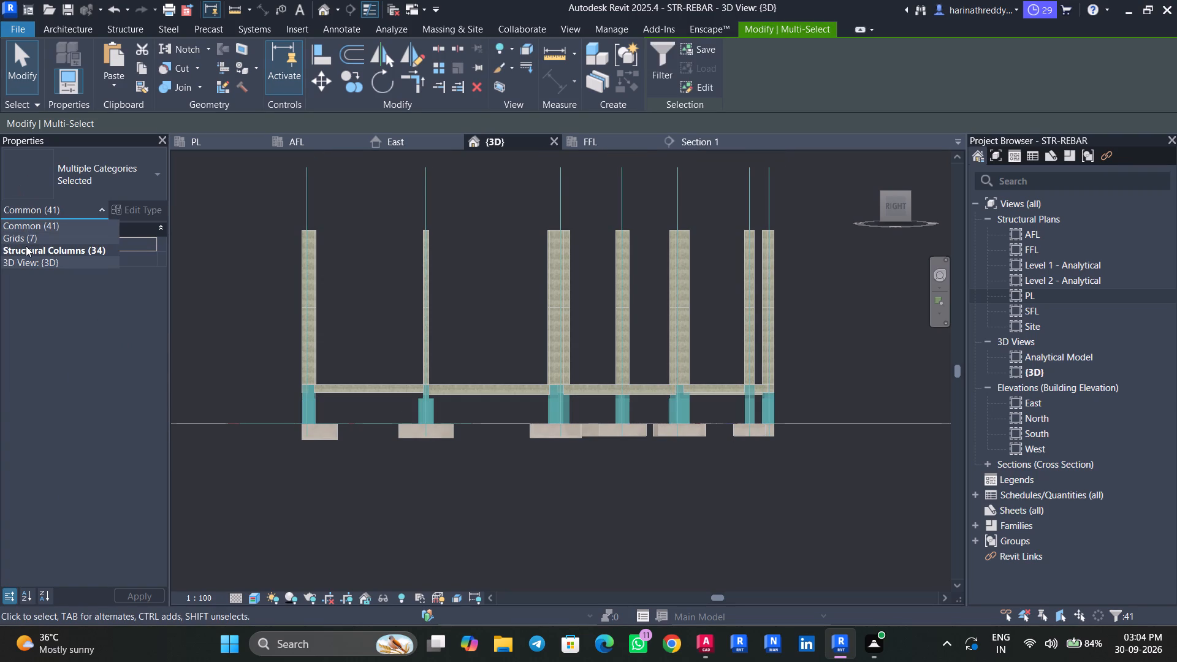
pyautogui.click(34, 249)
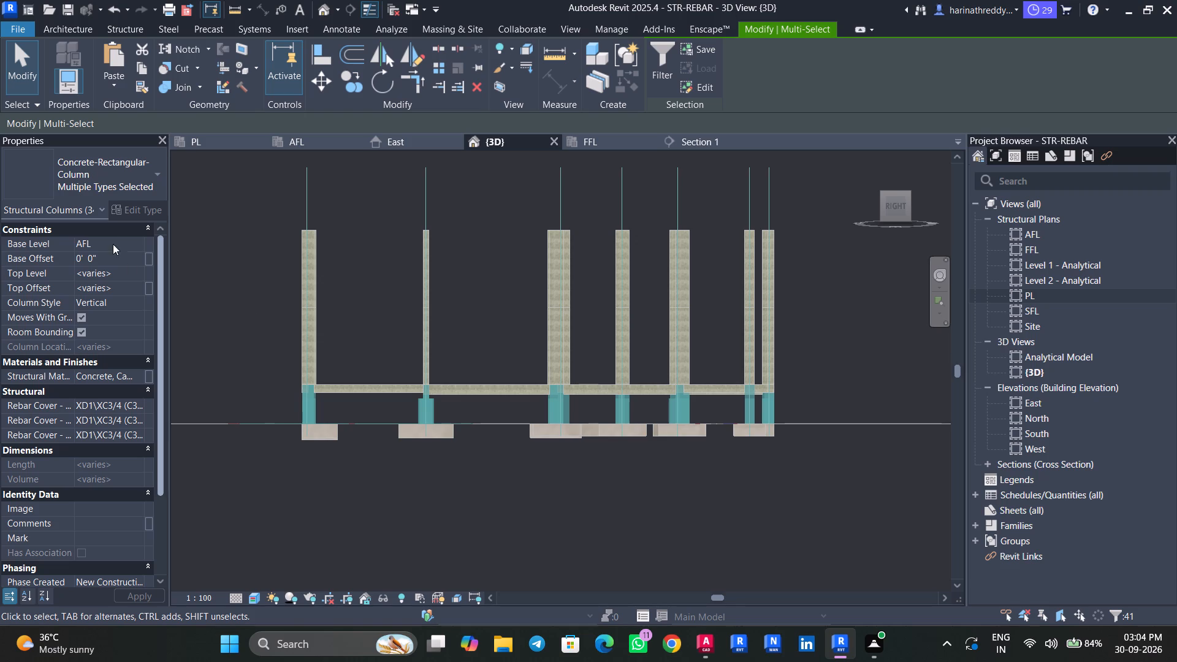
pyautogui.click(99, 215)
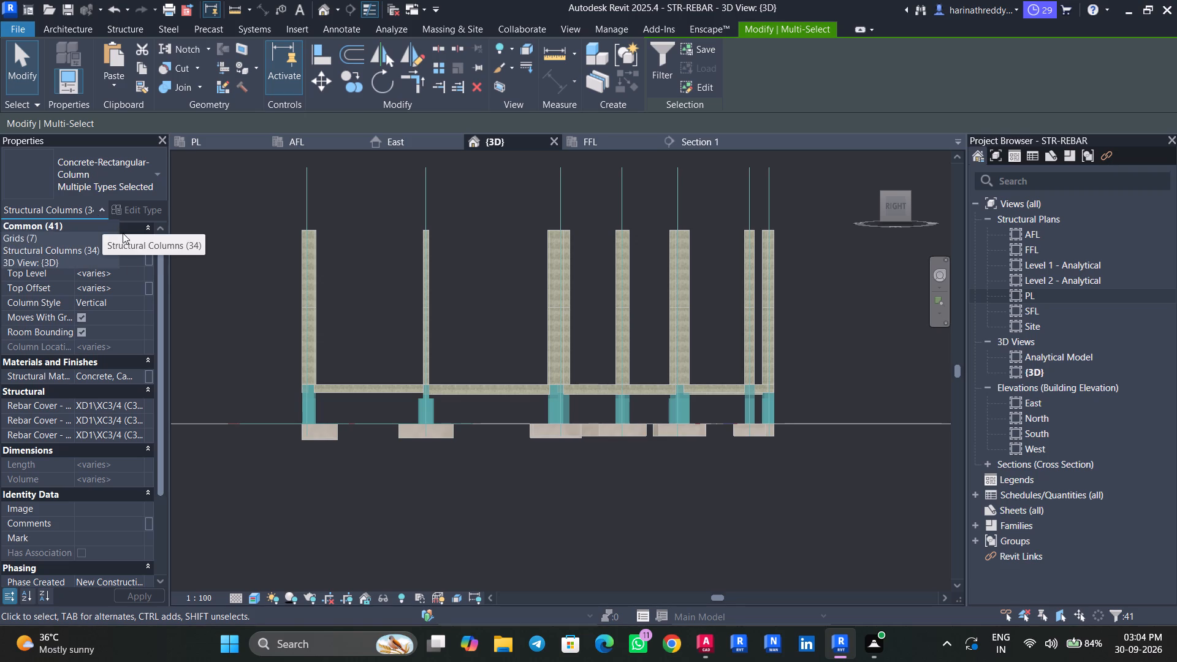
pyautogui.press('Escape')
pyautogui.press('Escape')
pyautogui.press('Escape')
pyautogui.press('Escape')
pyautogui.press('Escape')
# Inspect the AFL-to-PL C2 column at F-7 from the right side and at an angle against its pedestal.
pyautogui.scroll(3, 806, 414)
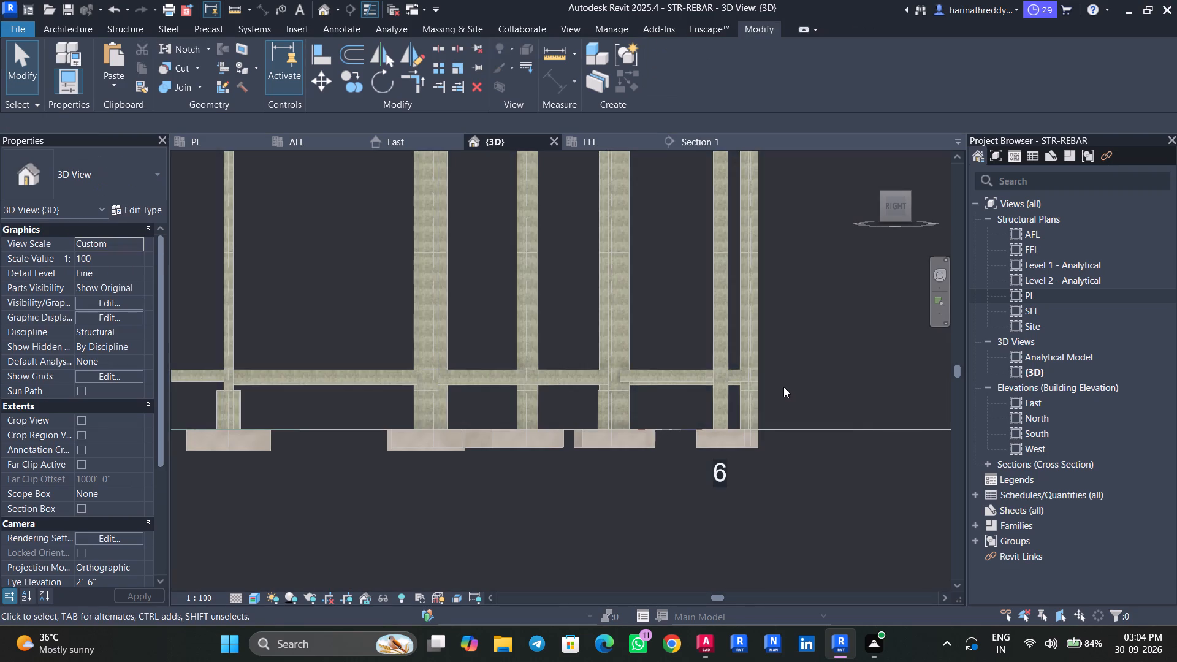
pyautogui.scroll(-3, 783, 387)
pyautogui.moveTo(782, 387); pyautogui.dragTo(809, 387, button='middle')
pyautogui.scroll(6, 788, 387)
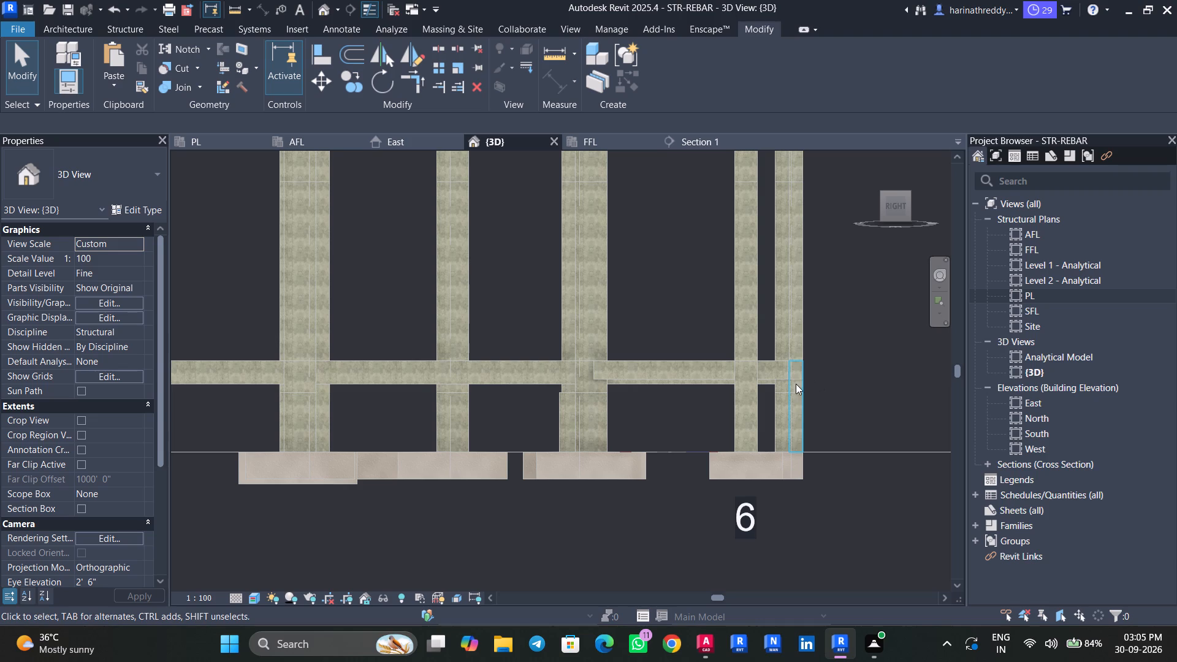
pyautogui.scroll(3, 791, 385)
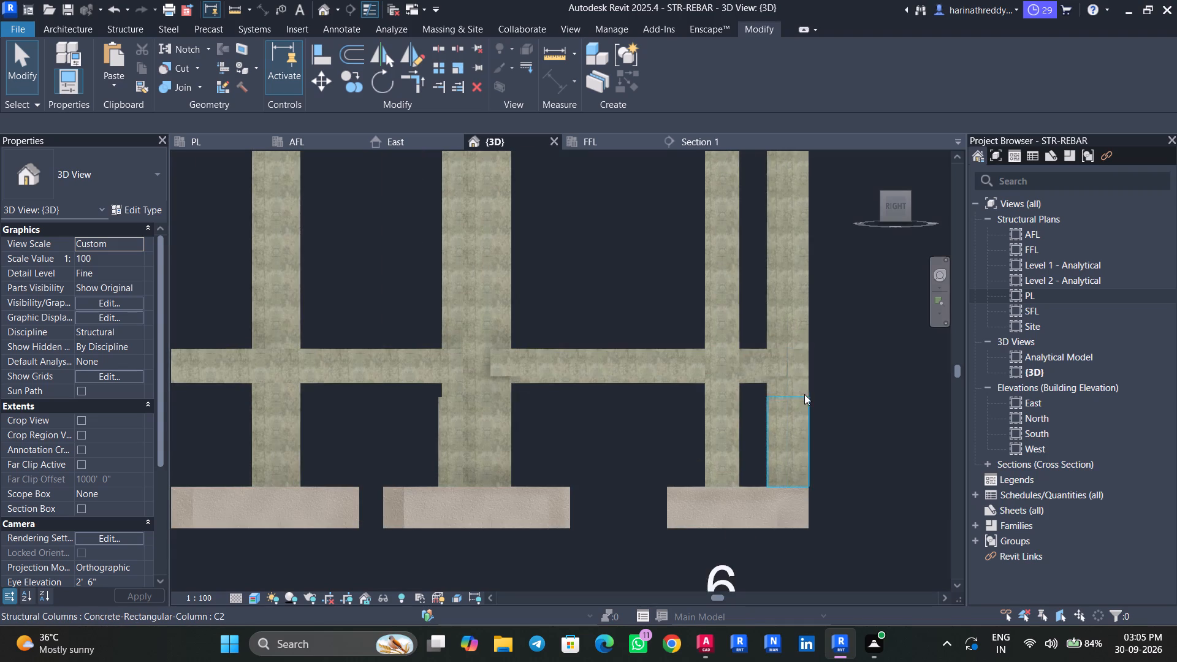
pyautogui.click(796, 386)
pyautogui.keyDown('shift'); pyautogui.moveTo(848, 400); pyautogui.dragTo(717, 504, button='middle'); pyautogui.keyUp('shift')
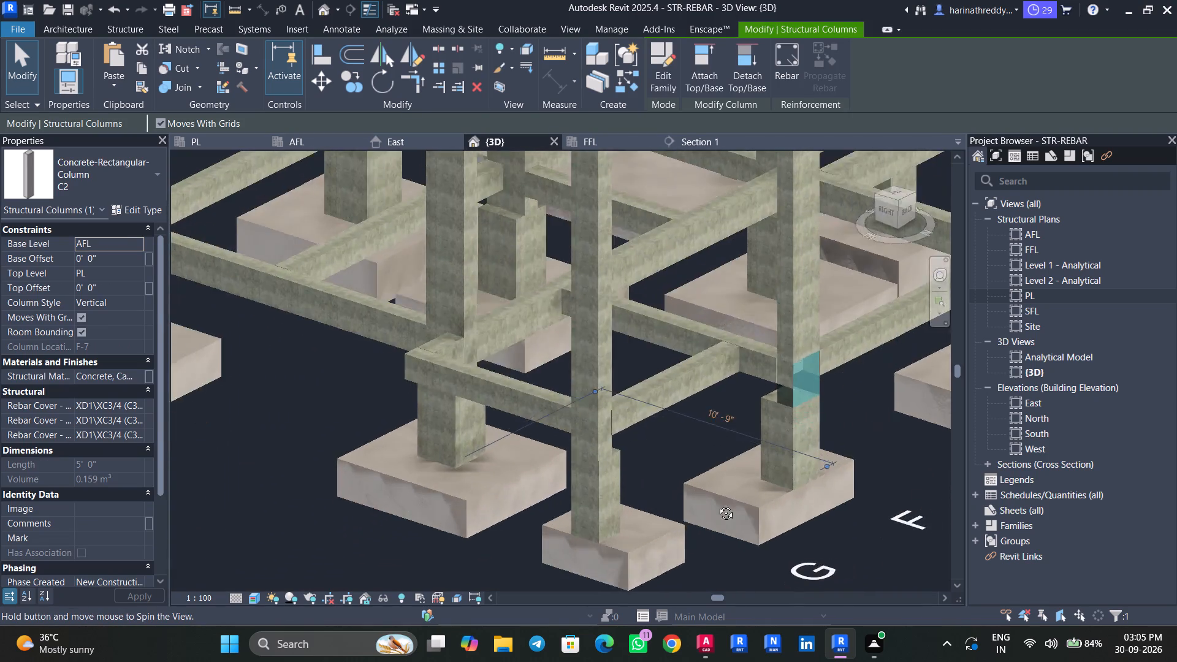
pyautogui.keyDown('shift'); pyautogui.moveTo(717, 504); pyautogui.dragTo(709, 504, button='middle'); pyautogui.keyUp('shift')
pyautogui.press('Escape')
pyautogui.press('Escape')
pyautogui.press('Escape')
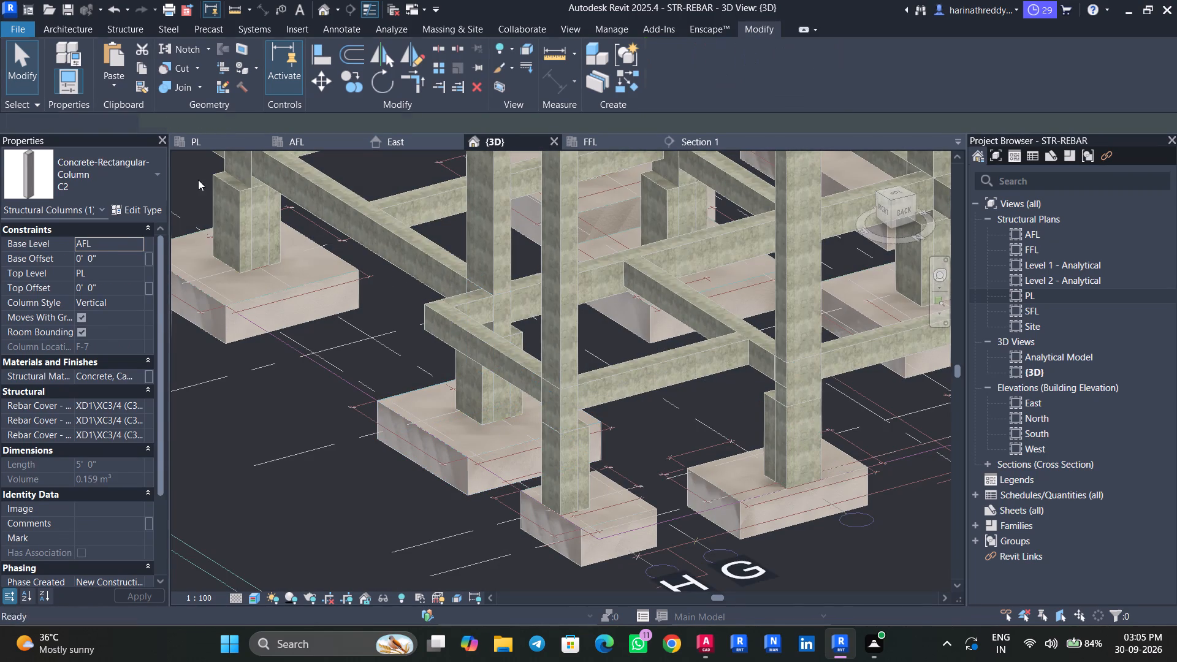
pyautogui.press('Escape')
# Check the properties of the C1 column at A-7 in the PL structural plan.
pyautogui.click(192, 147)
pyautogui.scroll(-4, 311, 344)
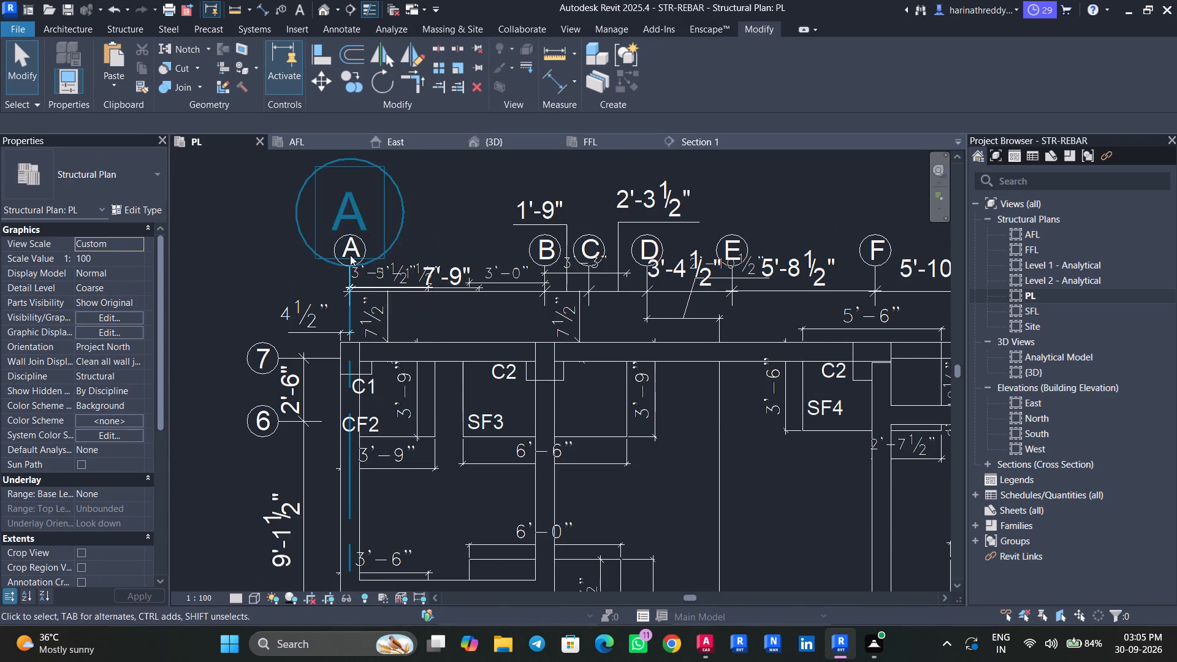
pyautogui.click(348, 352)
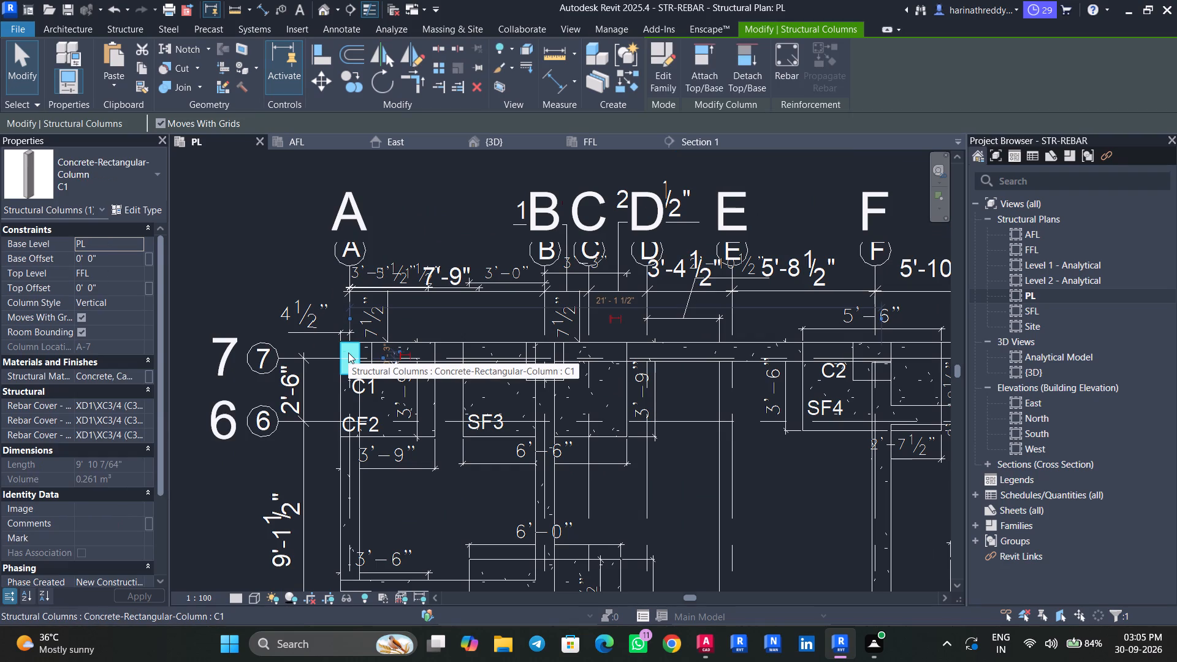
pyautogui.press('Escape')
pyautogui.press('Escape')
# Examine the C1 column at A-5 in the AFL structural plan together with its matching C1 instances.
pyautogui.click(310, 144)
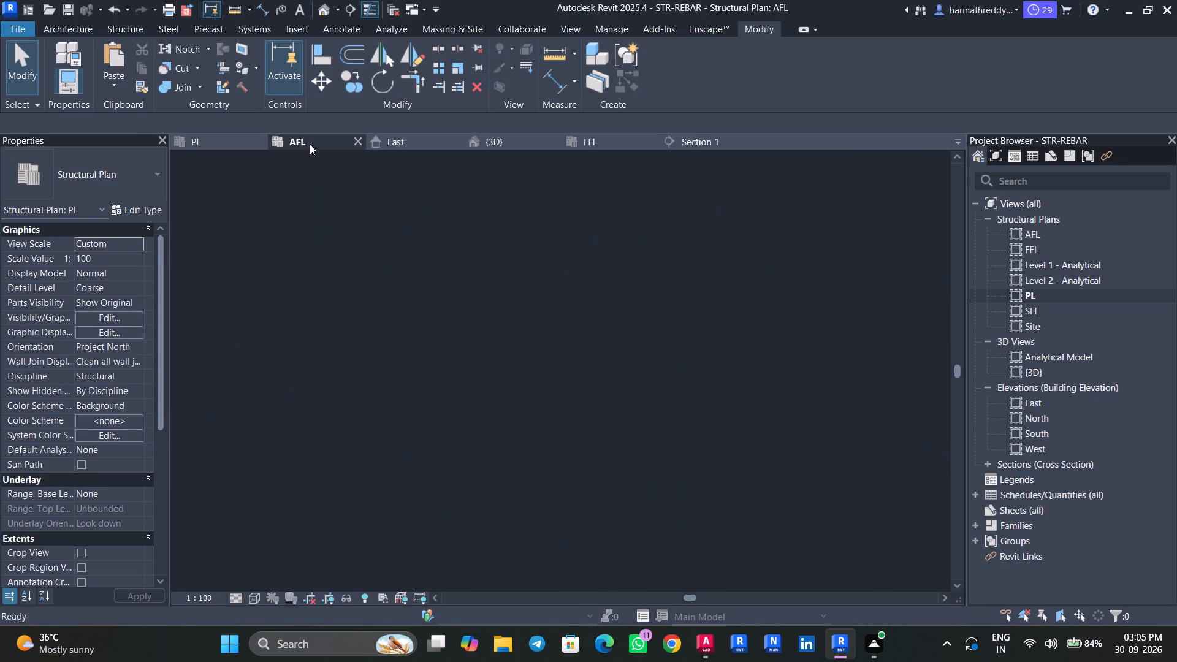
pyautogui.click(381, 357)
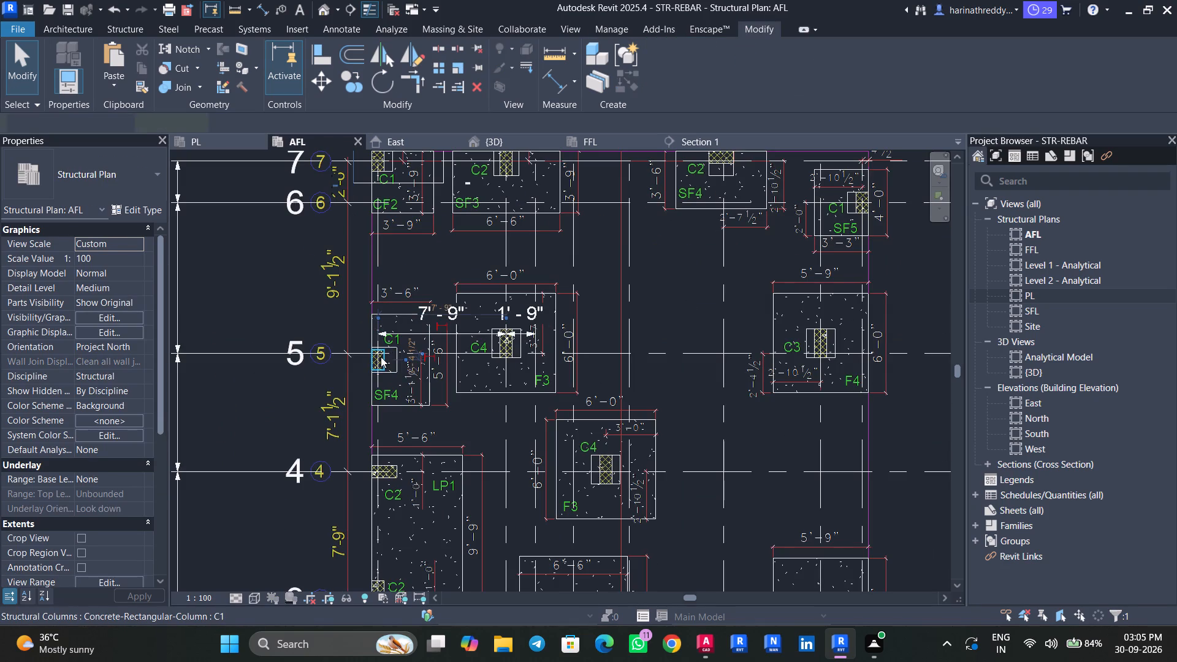
pyautogui.scroll(5, 379, 362)
pyautogui.scroll(-1, 378, 360)
pyautogui.scroll(3, 378, 360)
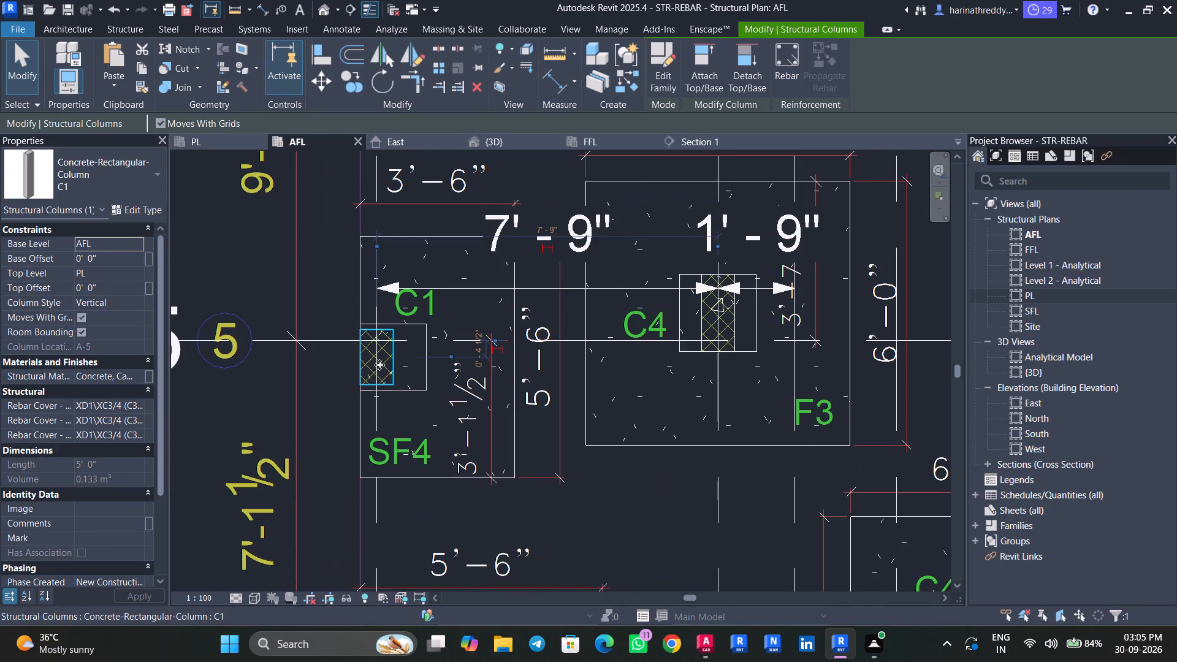
pyautogui.scroll(-9, 379, 365)
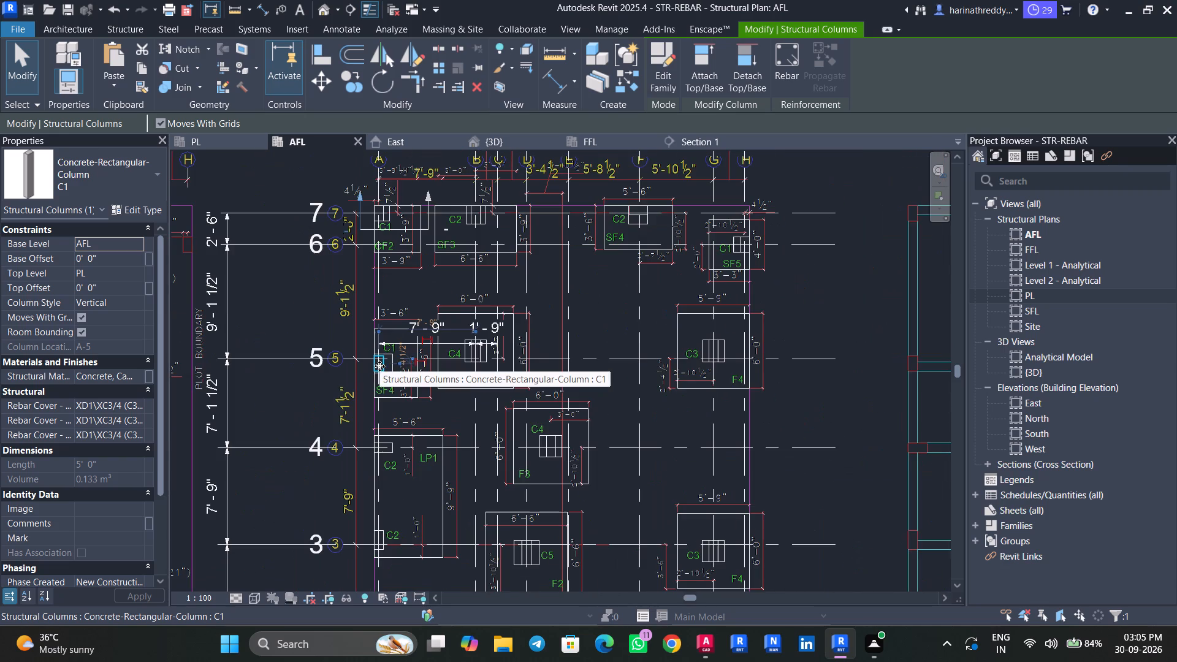
pyautogui.scroll(2, 379, 368)
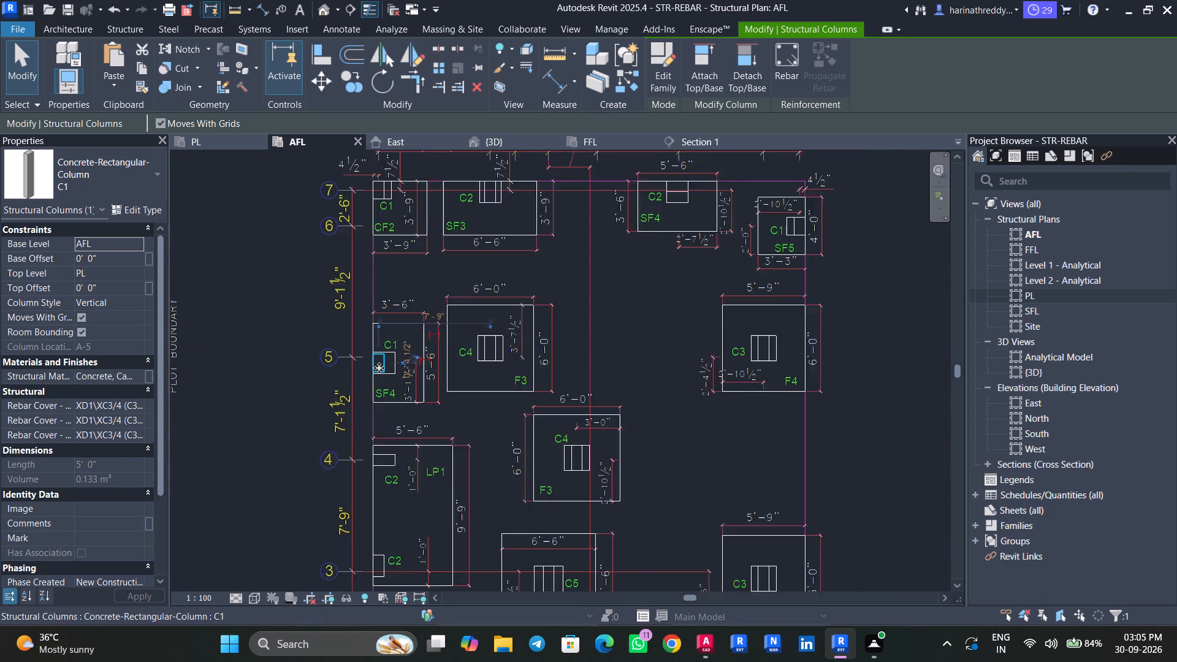
pyautogui.rightClick(379, 368)
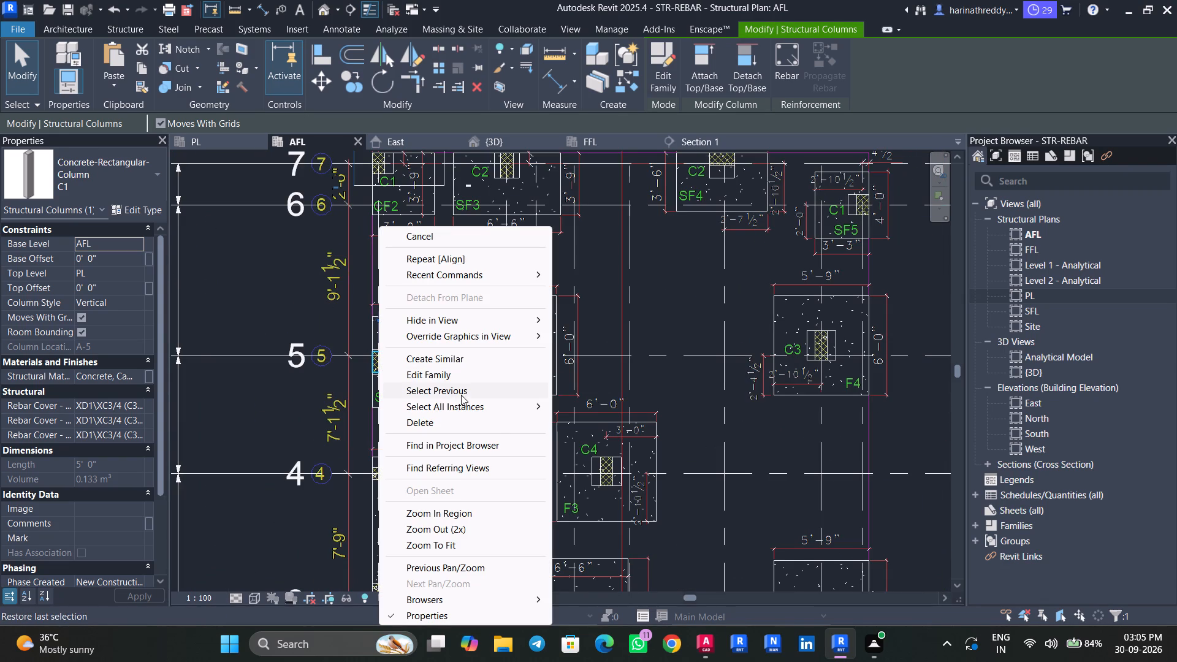
pyautogui.click(584, 404)
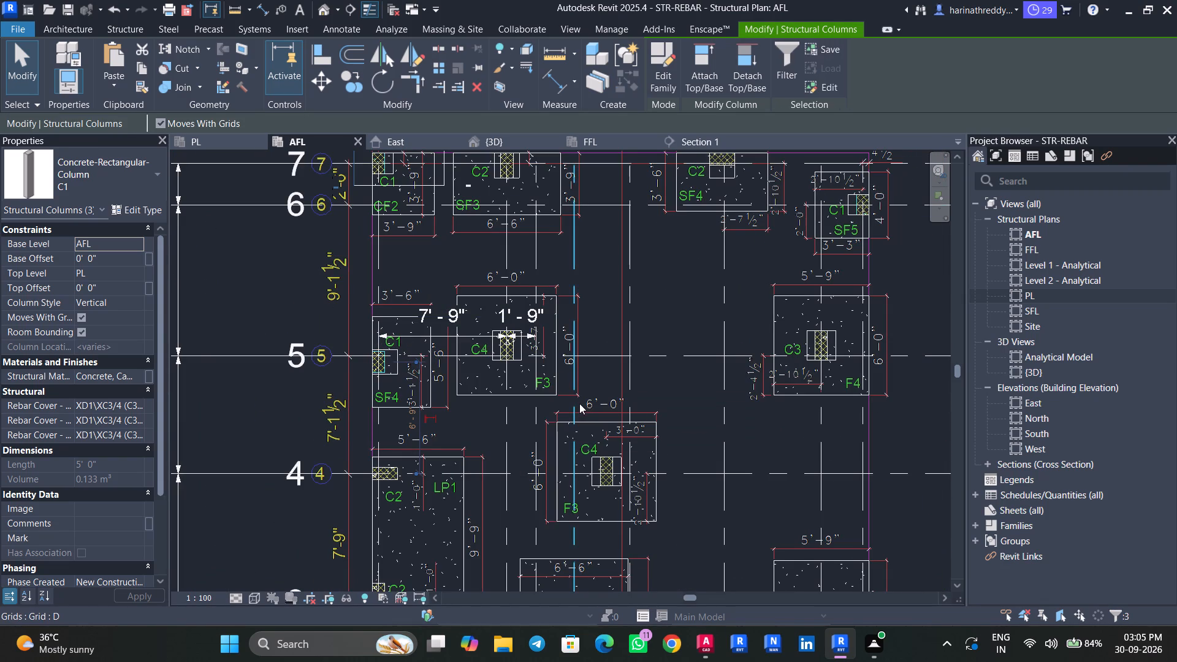
pyautogui.scroll(-5, 354, 400)
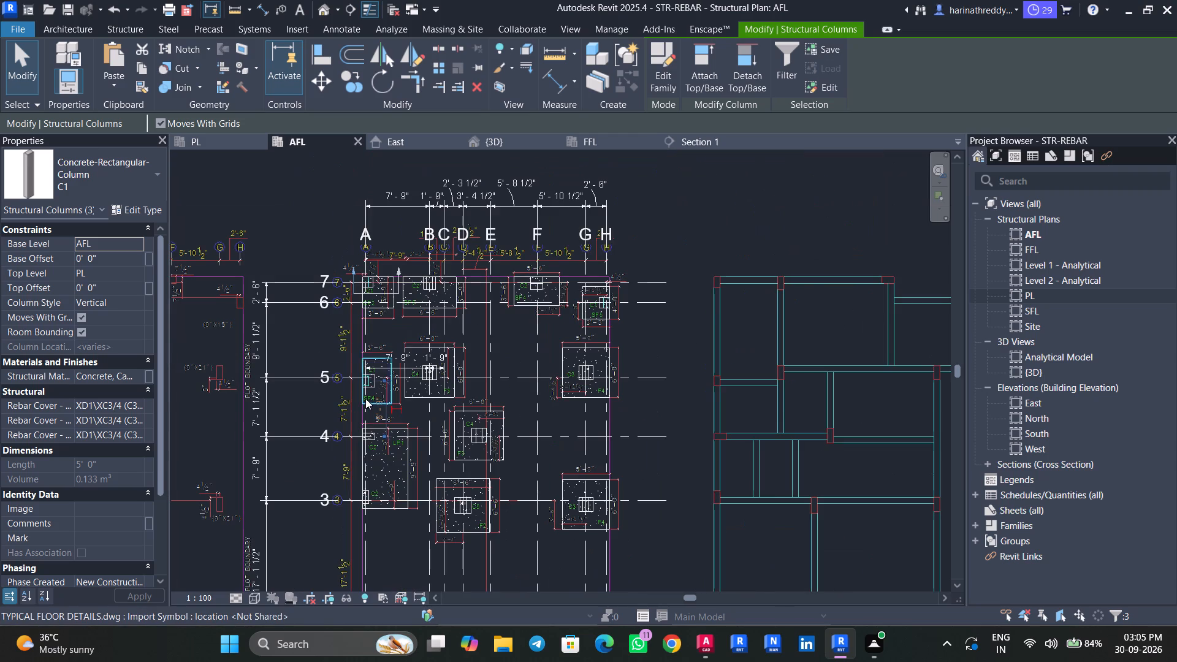
pyautogui.scroll(1, 588, 370)
pyautogui.scroll(-1, 588, 370)
pyautogui.scroll(2, 588, 370)
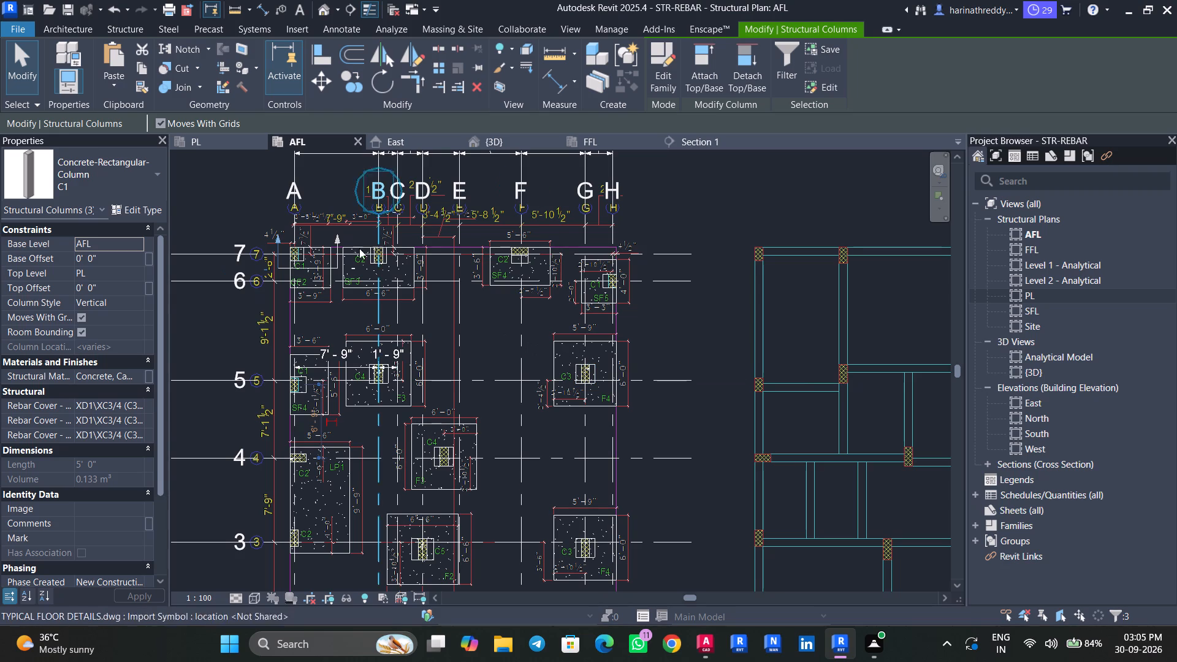
pyautogui.press('Escape')
pyautogui.press('Escape')
# In the 3D model, delete the AFL-to-PL column segments running through the pedestals at H-6, G-5 and the next F4 footing along grid G.
pyautogui.click(498, 144)
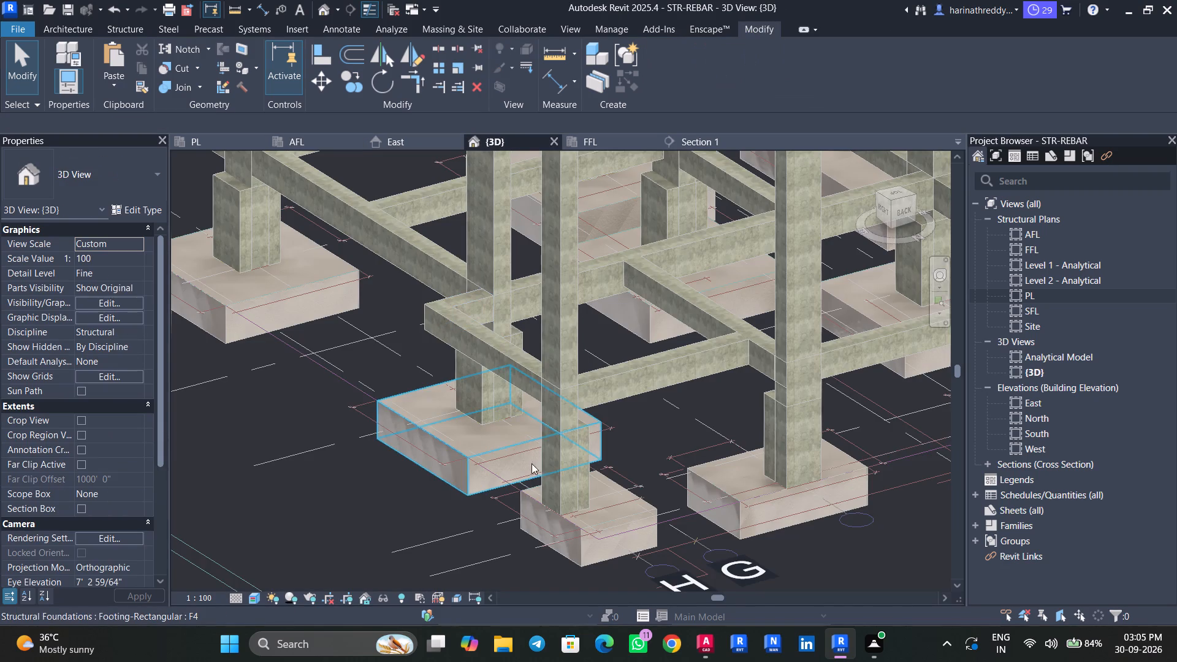
pyautogui.click(553, 413)
pyautogui.press('Delete')
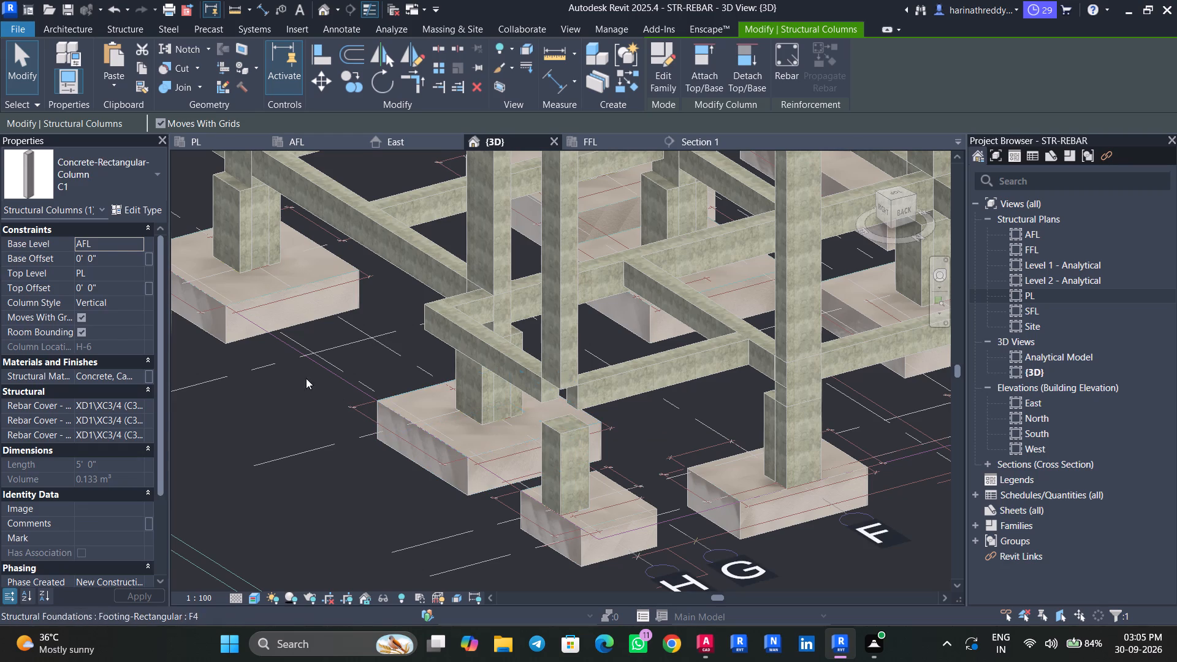
pyautogui.moveTo(333, 386); pyautogui.dragTo(345, 460, button='middle')
pyautogui.click(256, 246)
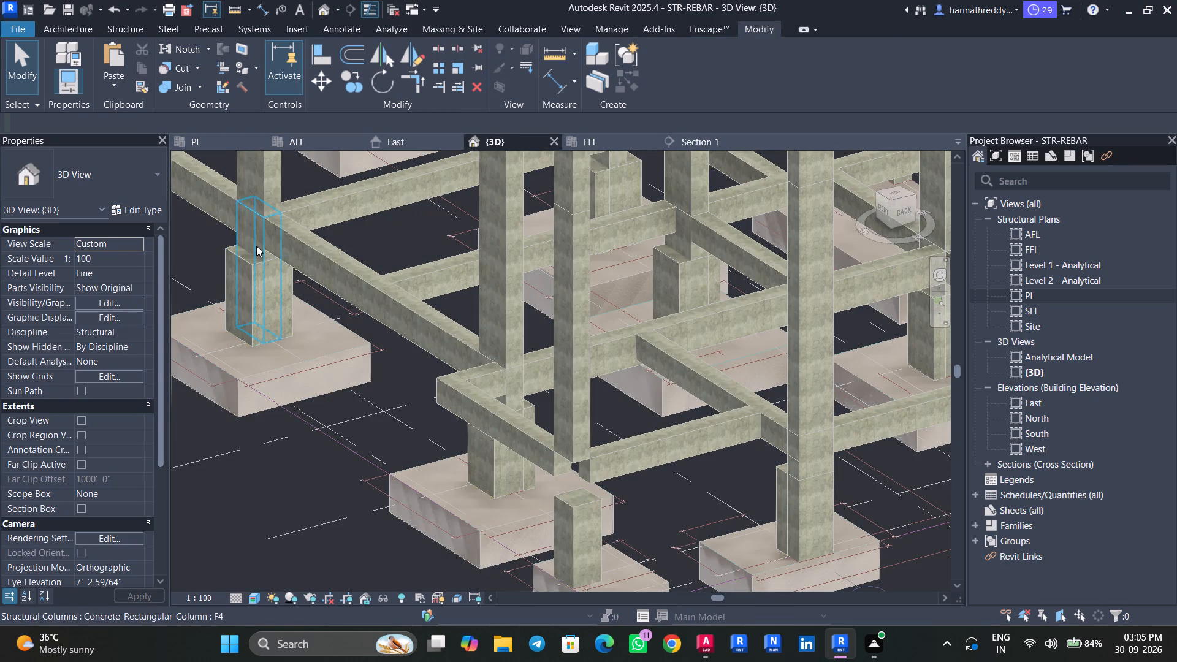
pyautogui.press('Delete')
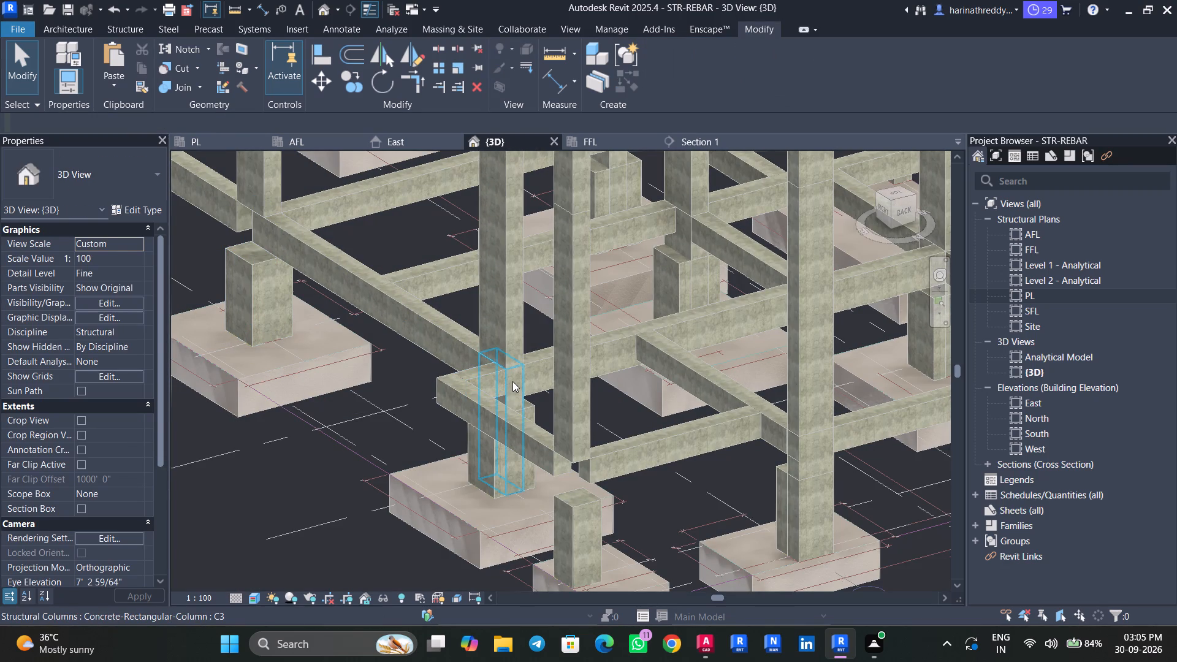
pyautogui.click(513, 398)
pyautogui.press('Delete')
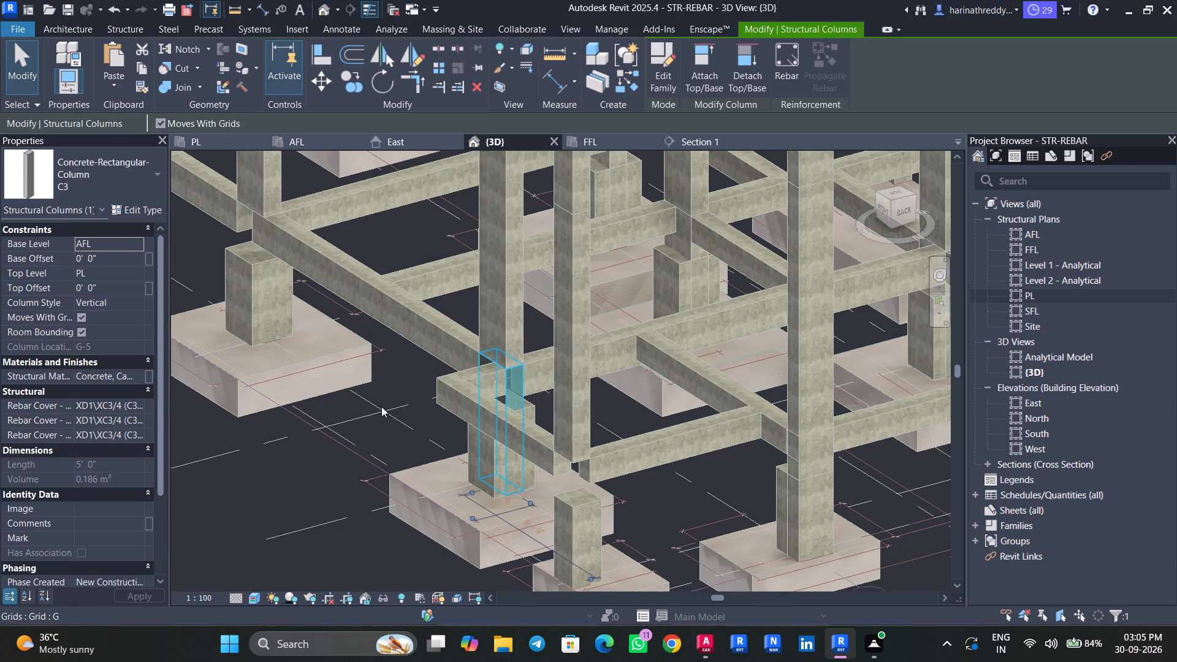
# Delete the AFL-to-PL column segments through the SF2 pedestal along grid G, the CF1 corner pedestal and the adjacent SF1 edge pedestal.
pyautogui.moveTo(379, 406); pyautogui.dragTo(530, 532, button='middle')
pyautogui.scroll(1, 332, 405)
pyautogui.moveTo(348, 414); pyautogui.dragTo(532, 509, button='middle')
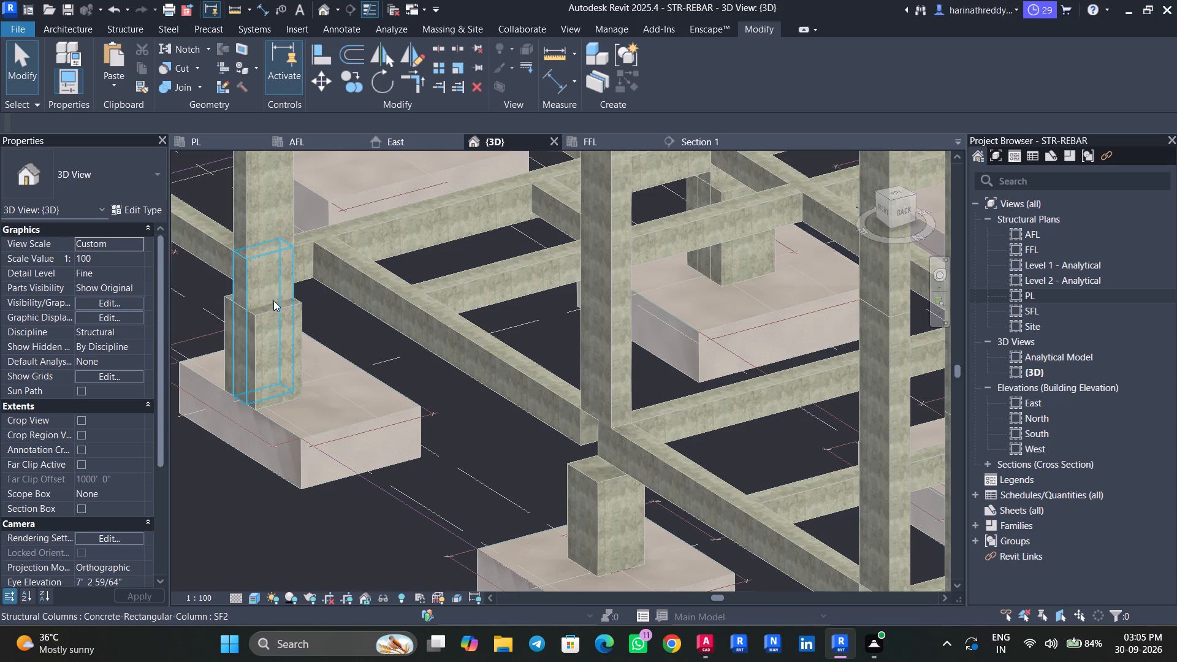
pyautogui.click(268, 295)
pyautogui.press('Delete')
pyautogui.moveTo(375, 421); pyautogui.dragTo(535, 536, button='middle')
pyautogui.moveTo(329, 448); pyautogui.dragTo(483, 562, button='middle')
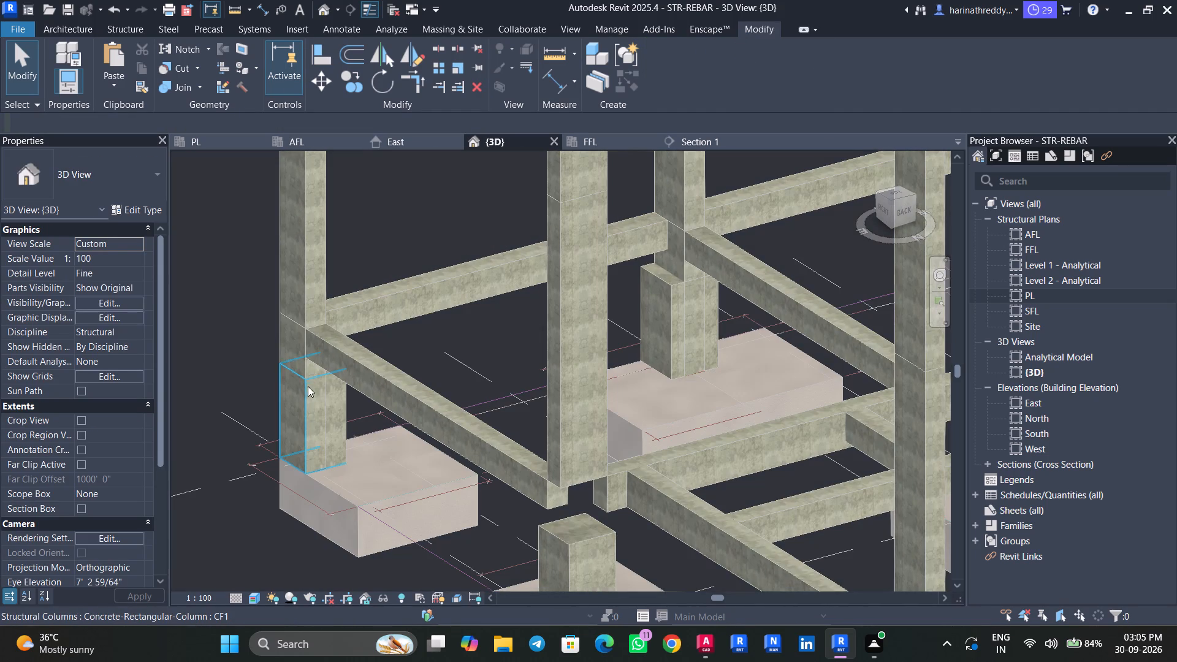
pyautogui.click(299, 363)
pyautogui.press('Delete')
pyautogui.moveTo(490, 337); pyautogui.dragTo(399, 413, button='middle')
pyautogui.scroll(1, 399, 413)
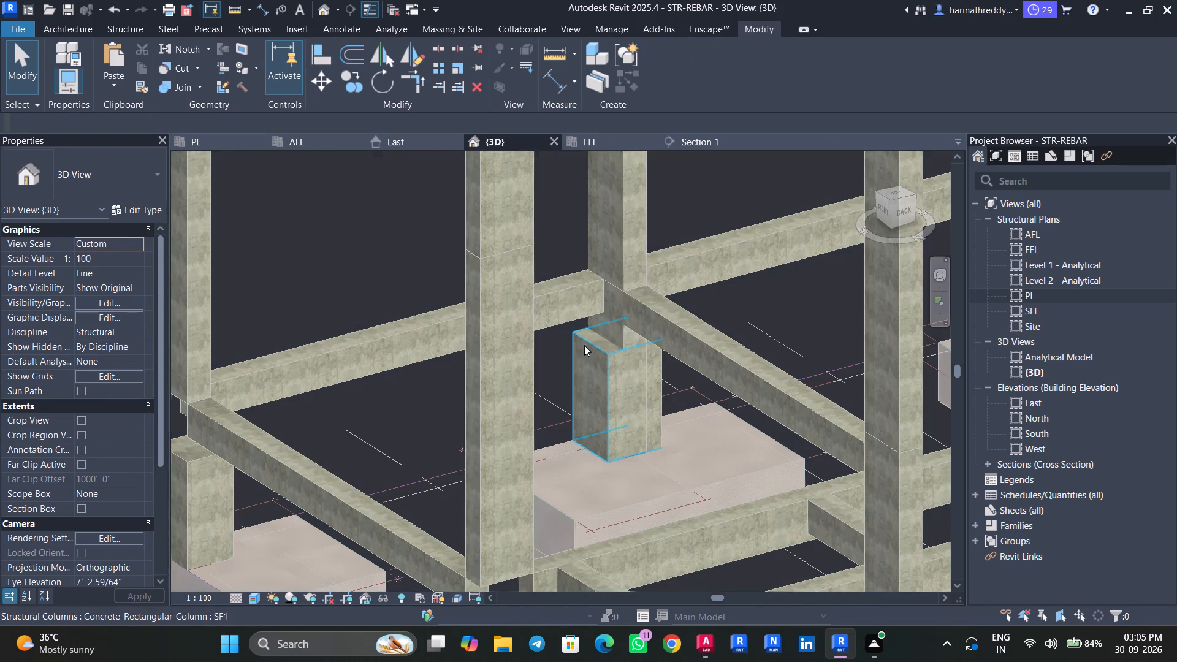
pyautogui.click(607, 327)
pyautogui.press('Delete')
# Delete three interior AFL-to-PL column segments that run through their pedestals, working from the grid 1 side toward grid 7.
pyautogui.moveTo(661, 411); pyautogui.dragTo(475, 401, button='middle')
pyautogui.moveTo(664, 474); pyautogui.dragTo(622, 455, button='middle')
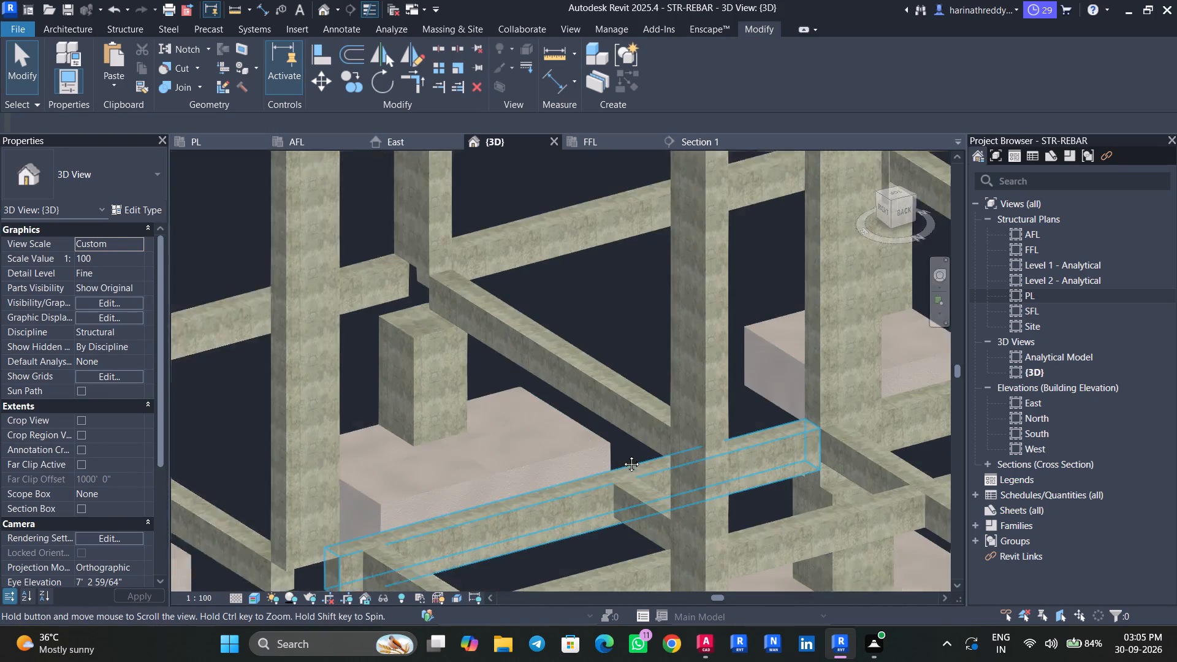
pyautogui.moveTo(622, 455); pyautogui.dragTo(464, 471, button='middle')
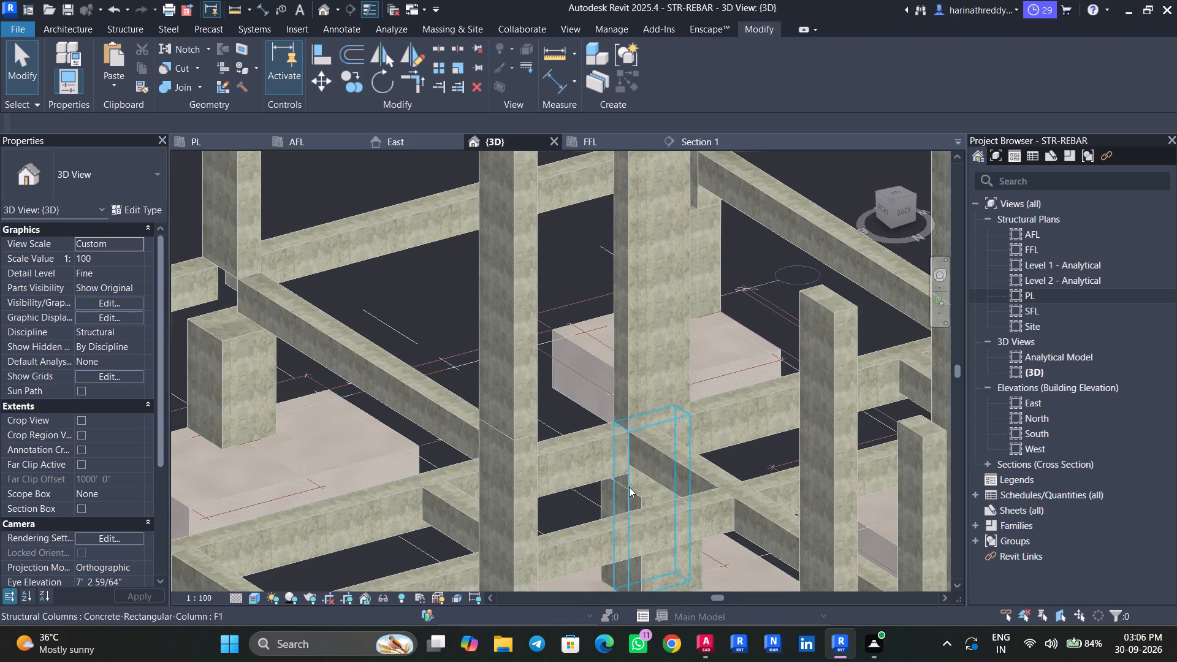
pyautogui.click(629, 487)
pyautogui.press('Delete')
pyautogui.moveTo(629, 487); pyautogui.dragTo(491, 359, button='middle')
pyautogui.moveTo(573, 435); pyautogui.dragTo(466, 348, button='middle')
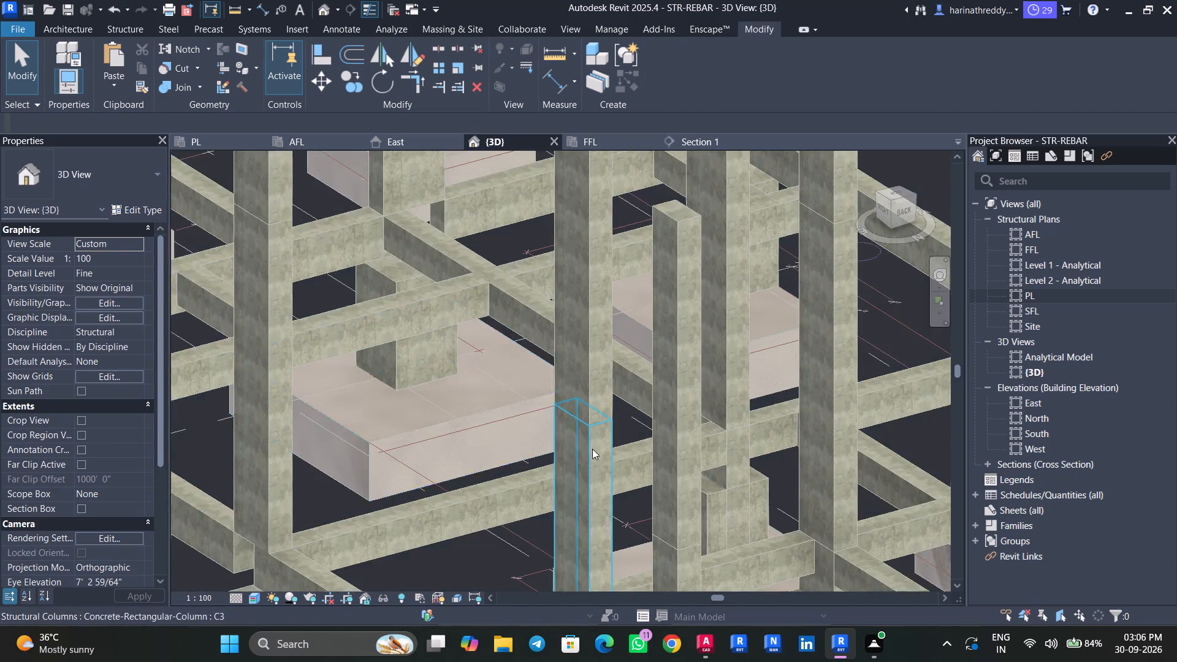
pyautogui.moveTo(592, 447); pyautogui.dragTo(505, 312, button='middle')
pyautogui.click(645, 350)
pyautogui.press('Delete')
pyautogui.moveTo(661, 417); pyautogui.dragTo(622, 390, button='middle')
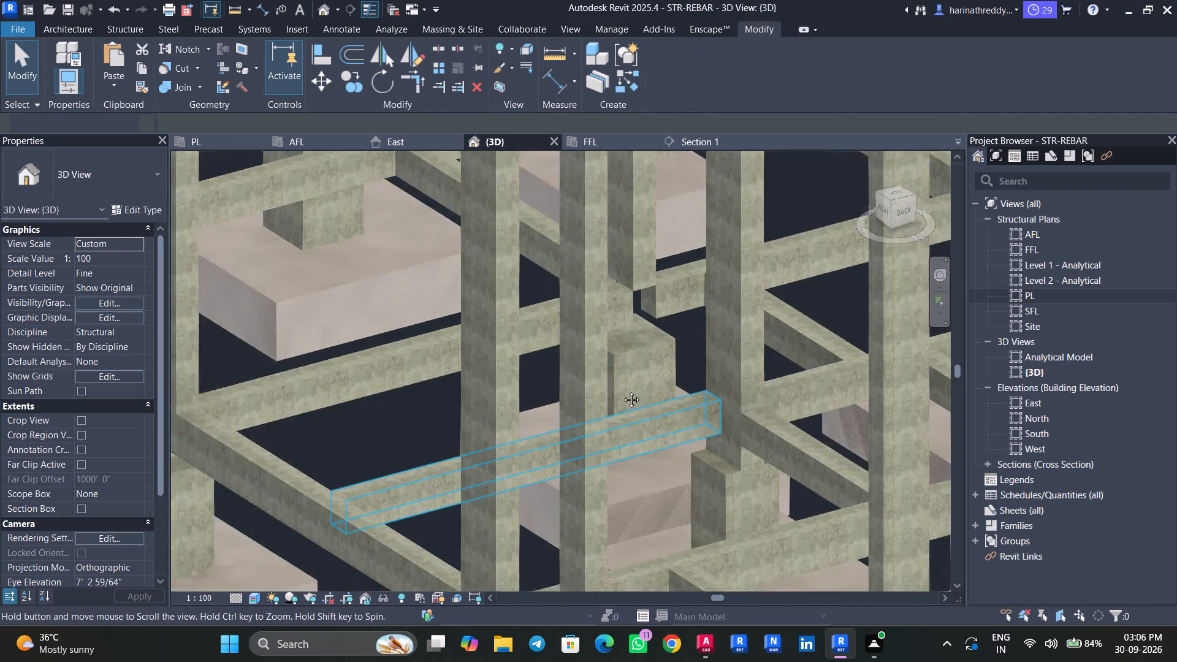
pyautogui.moveTo(622, 390); pyautogui.dragTo(516, 315, button='middle')
pyautogui.moveTo(658, 444); pyautogui.dragTo(654, 422, button='middle')
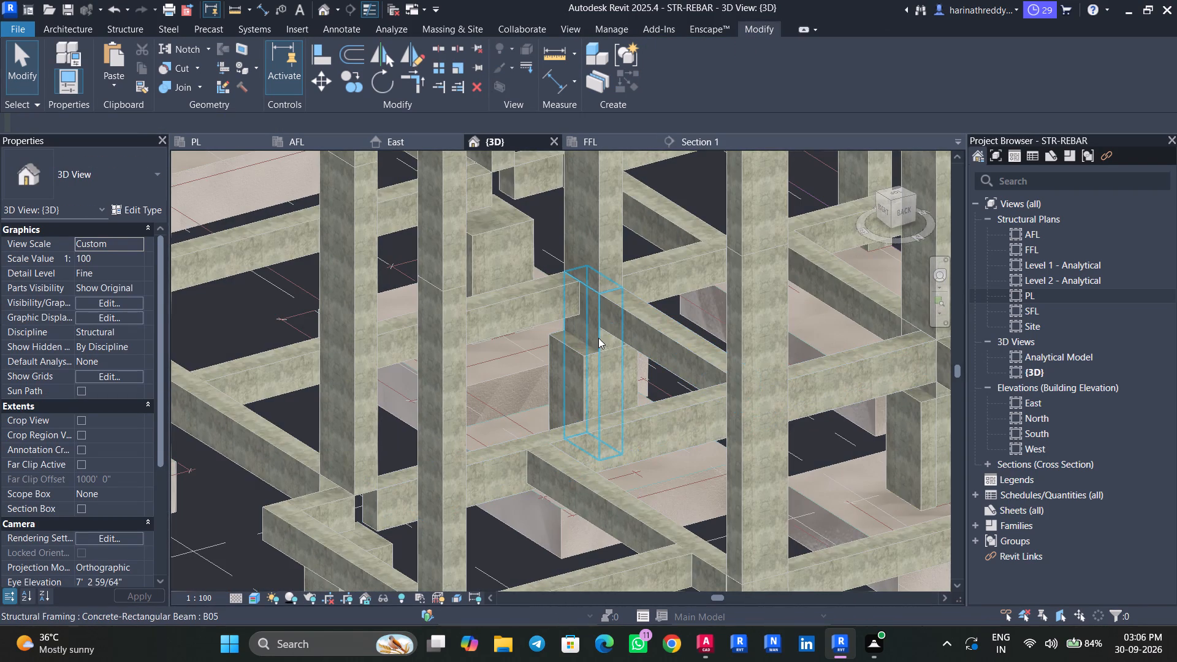
pyautogui.click(598, 338)
pyautogui.press('Delete')
# Delete the AFL-to-PL column segments running through the pedestals along grid 7 at F-7, B-7 and A-7.
pyautogui.moveTo(567, 389); pyautogui.dragTo(633, 216, button='middle')
pyautogui.moveTo(546, 414); pyautogui.dragTo(389, 268, button='middle')
pyautogui.click(657, 318)
pyautogui.press('Delete')
pyautogui.moveTo(760, 353); pyautogui.dragTo(506, 470, button='middle')
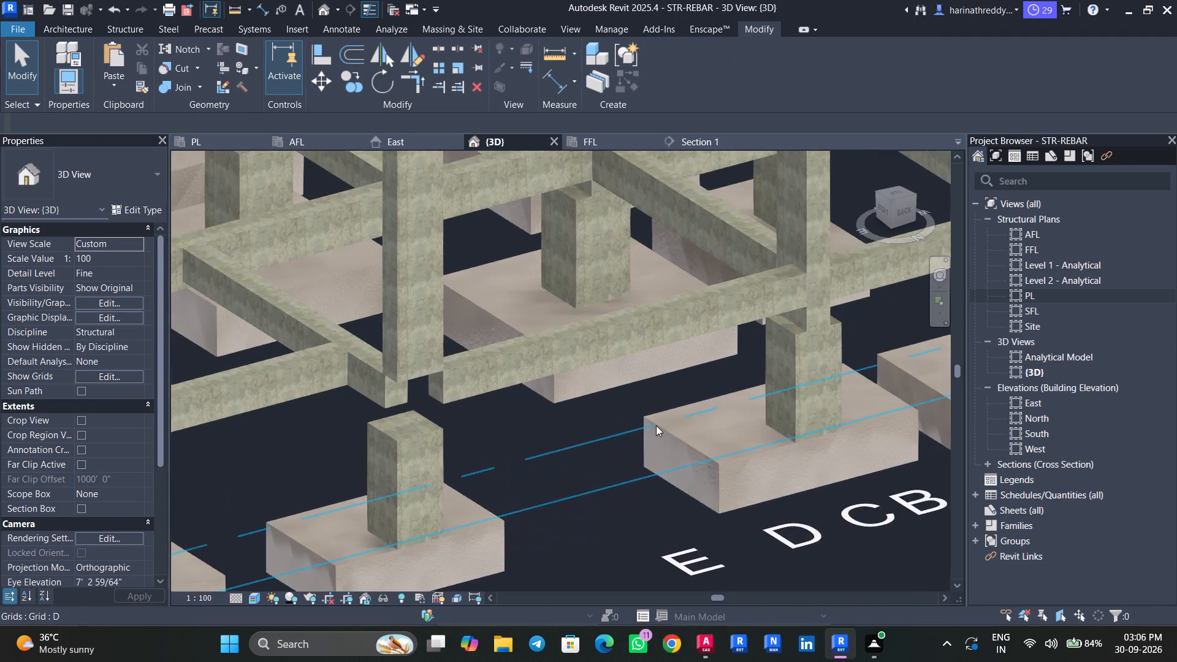
pyautogui.click(827, 344)
pyautogui.press('Escape')
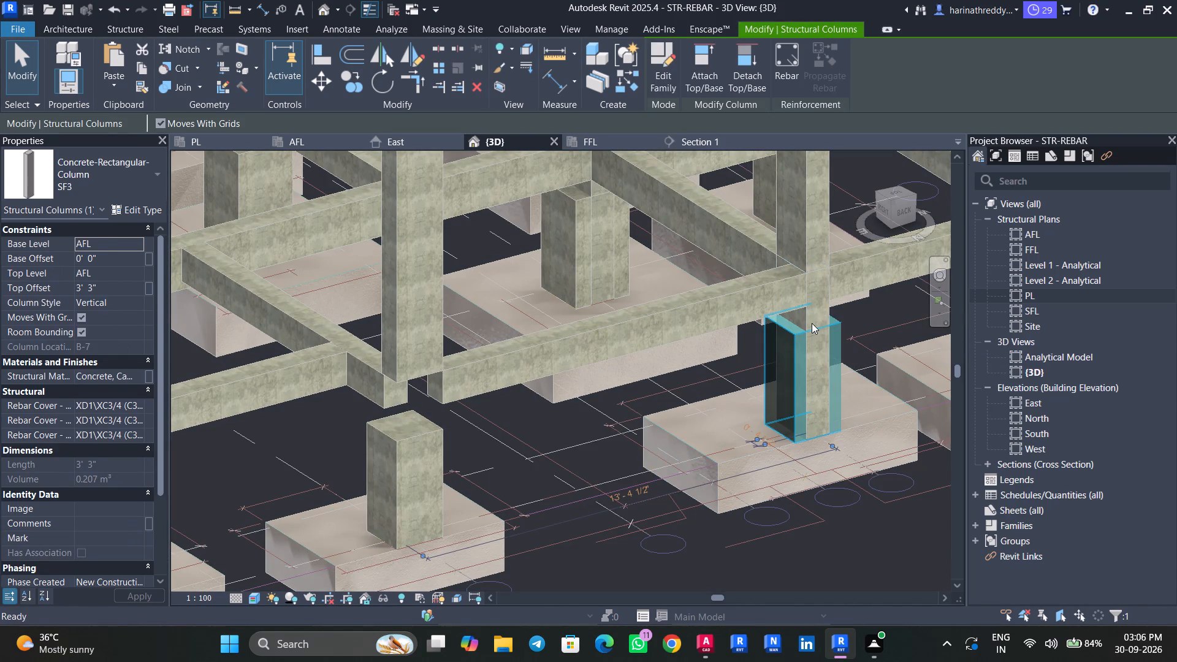
pyautogui.click(811, 323)
pyautogui.press('Delete')
pyautogui.press('pagedown')
pyautogui.moveTo(861, 448); pyautogui.dragTo(485, 529, button='middle')
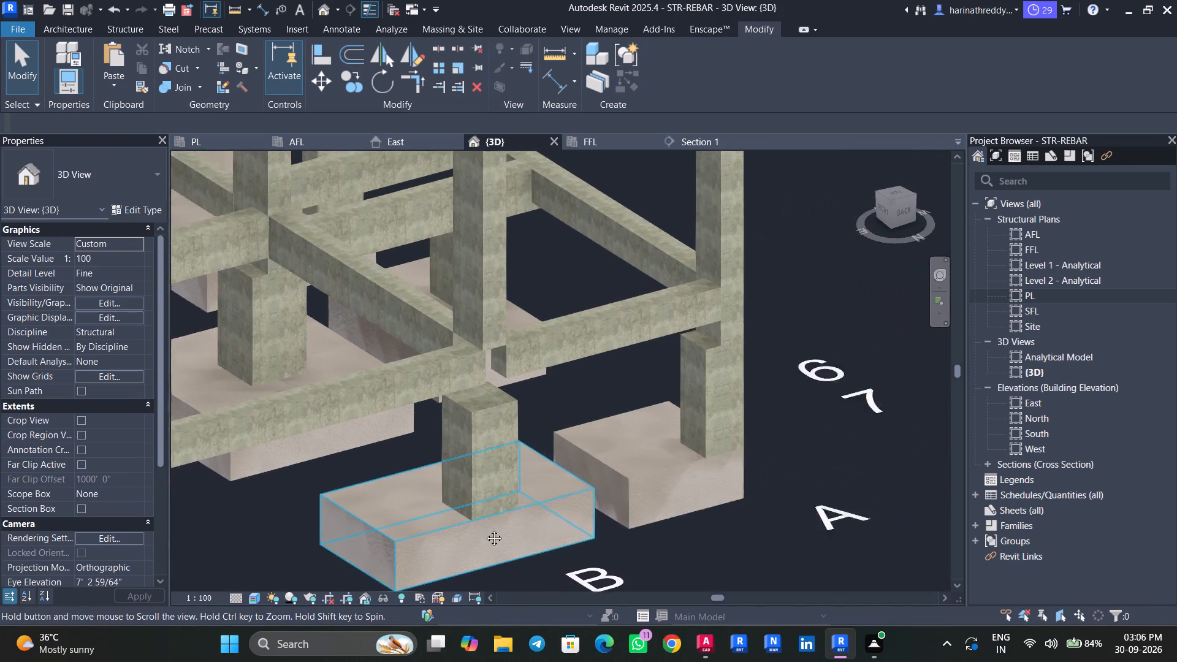
pyautogui.moveTo(485, 529); pyautogui.dragTo(476, 529, button='middle')
pyautogui.click(671, 333)
pyautogui.press('Delete')
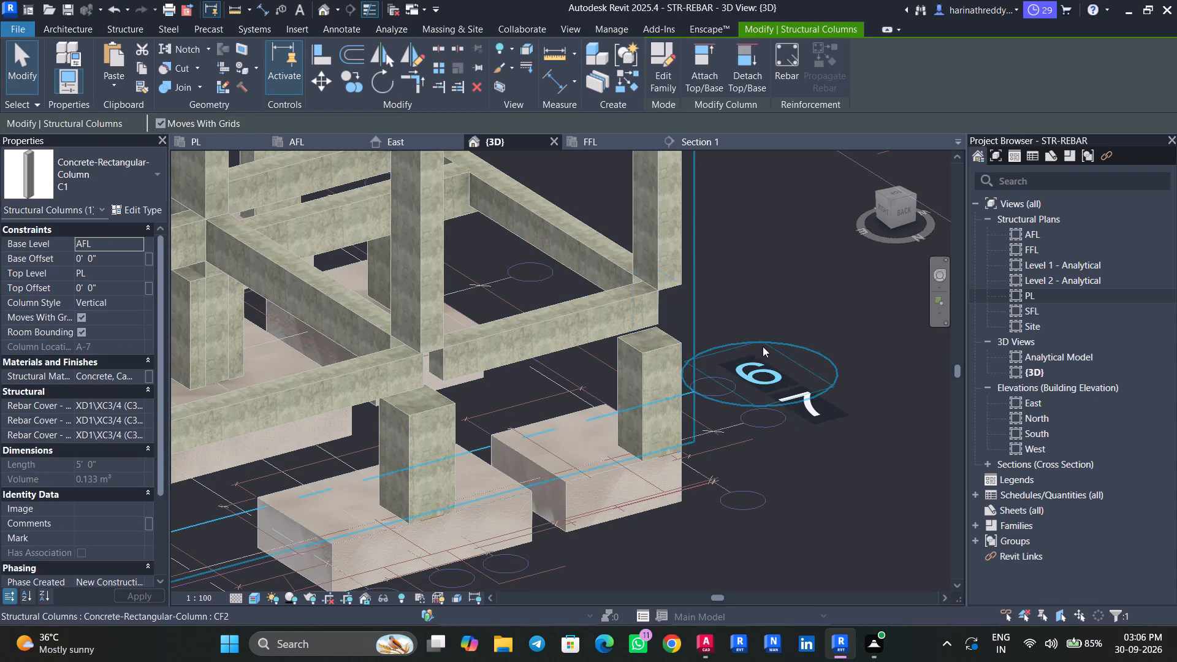
# Delete the AFL-to-PL column segments running through the pedestals along grid A at A-5, A-2 and A-1.
pyautogui.keyDown('shift'); pyautogui.moveTo(786, 364); pyautogui.dragTo(595, 362, button='middle'); pyautogui.keyUp('shift')
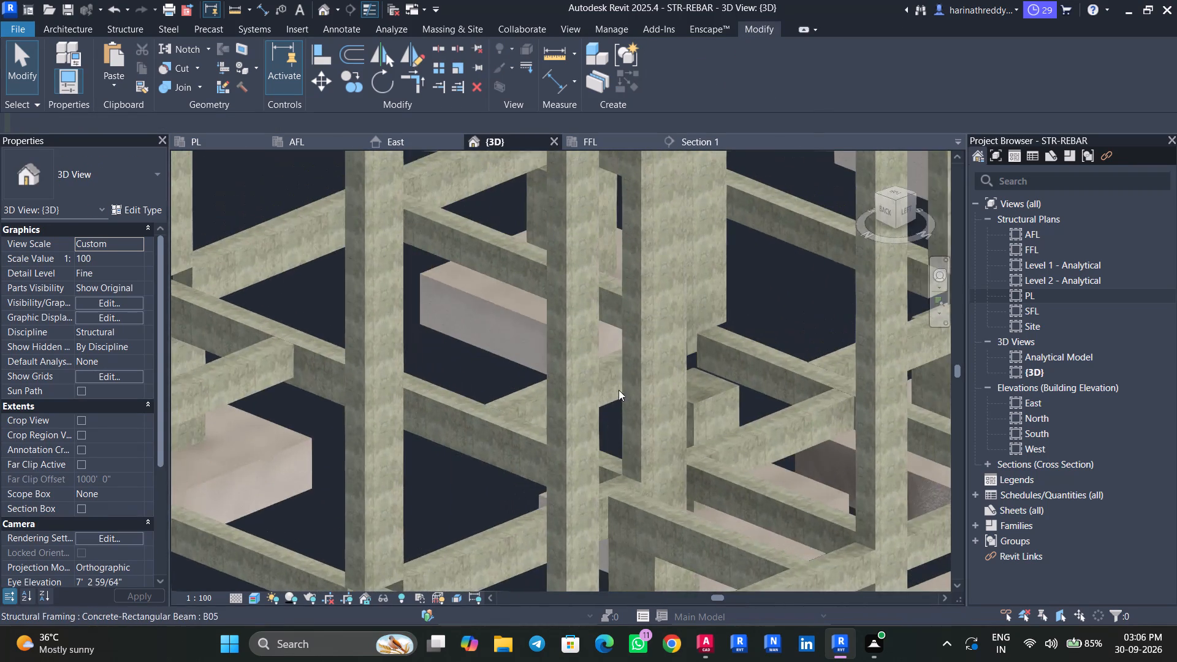
pyautogui.moveTo(606, 384); pyautogui.dragTo(311, 147, button='middle')
pyautogui.keyDown('shift'); pyautogui.moveTo(761, 496); pyautogui.dragTo(718, 481, button='middle'); pyautogui.keyUp('shift')
pyautogui.moveTo(726, 505); pyautogui.dragTo(600, 388, button='middle')
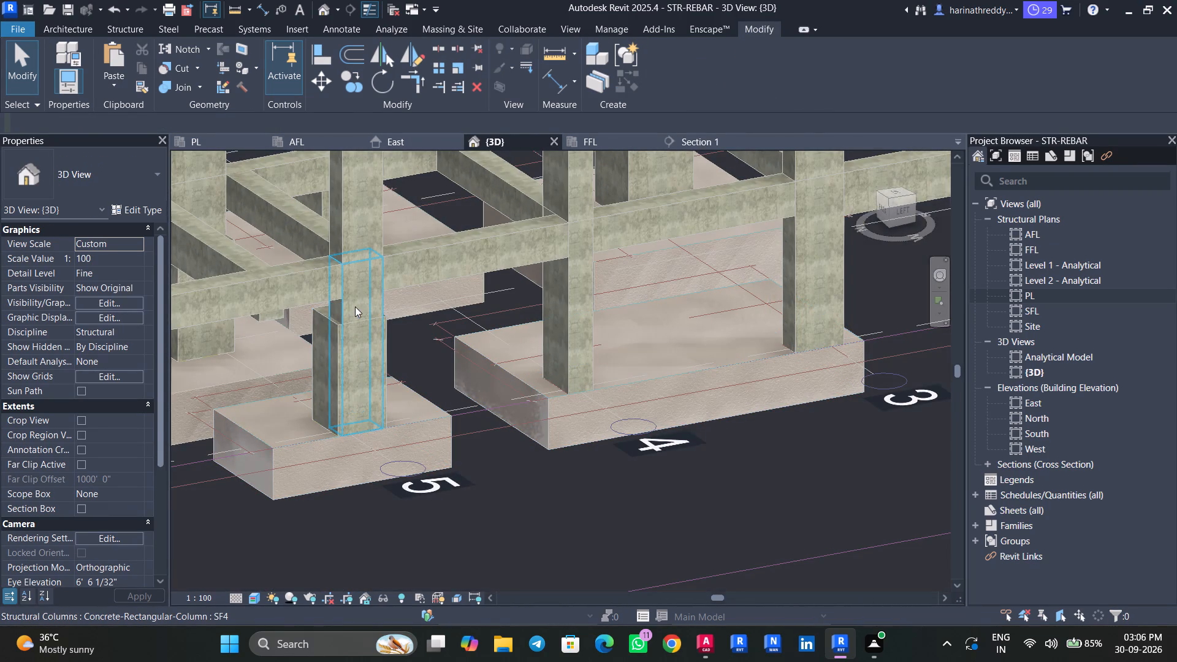
pyautogui.click(355, 306)
pyautogui.press('Delete')
pyautogui.moveTo(621, 448); pyautogui.dragTo(384, 508, button='middle')
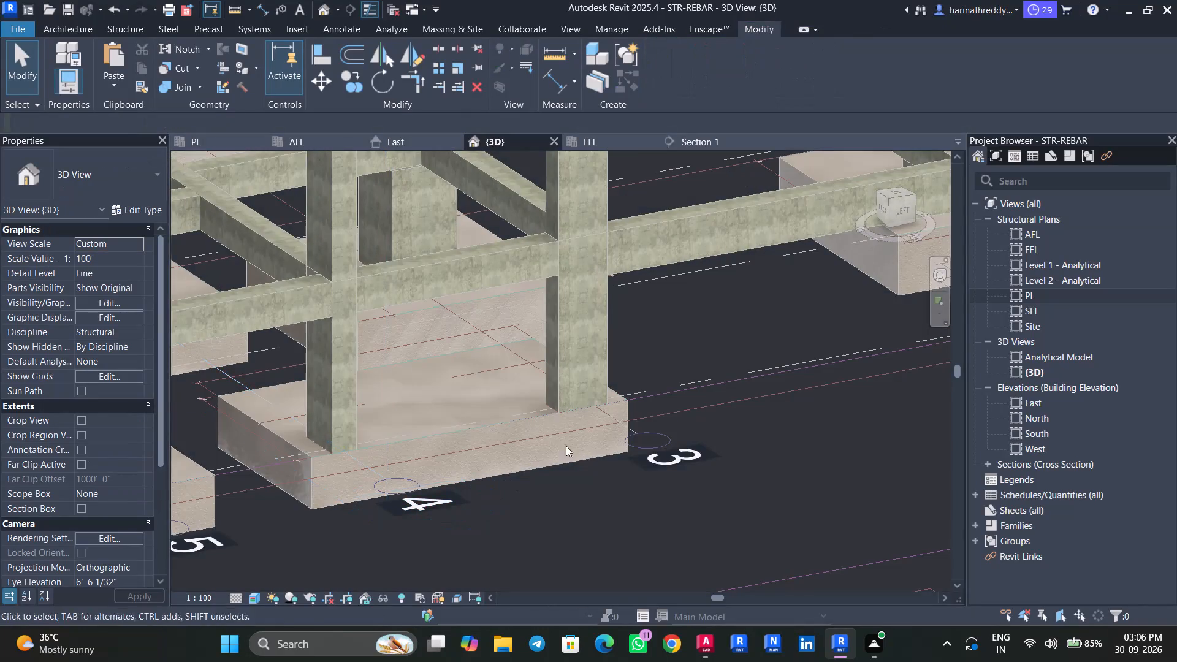
pyautogui.moveTo(723, 429); pyautogui.dragTo(332, 531, button='middle')
pyautogui.click(758, 286)
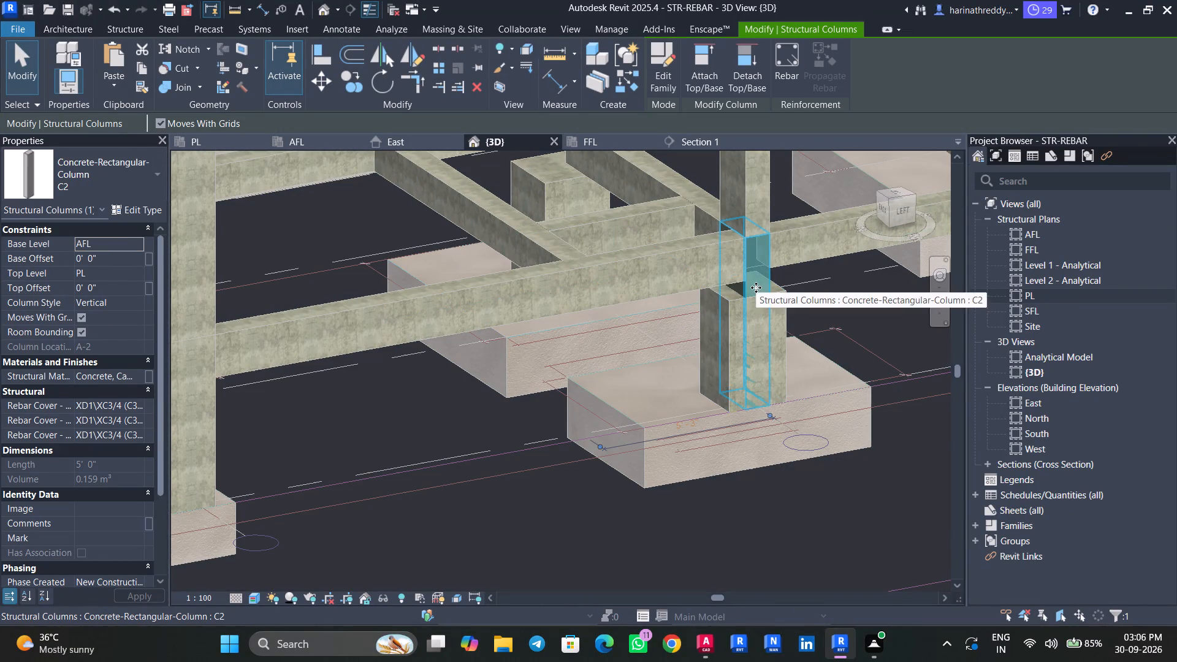
pyautogui.press('Delete')
pyautogui.moveTo(806, 467); pyautogui.dragTo(489, 525, button='middle')
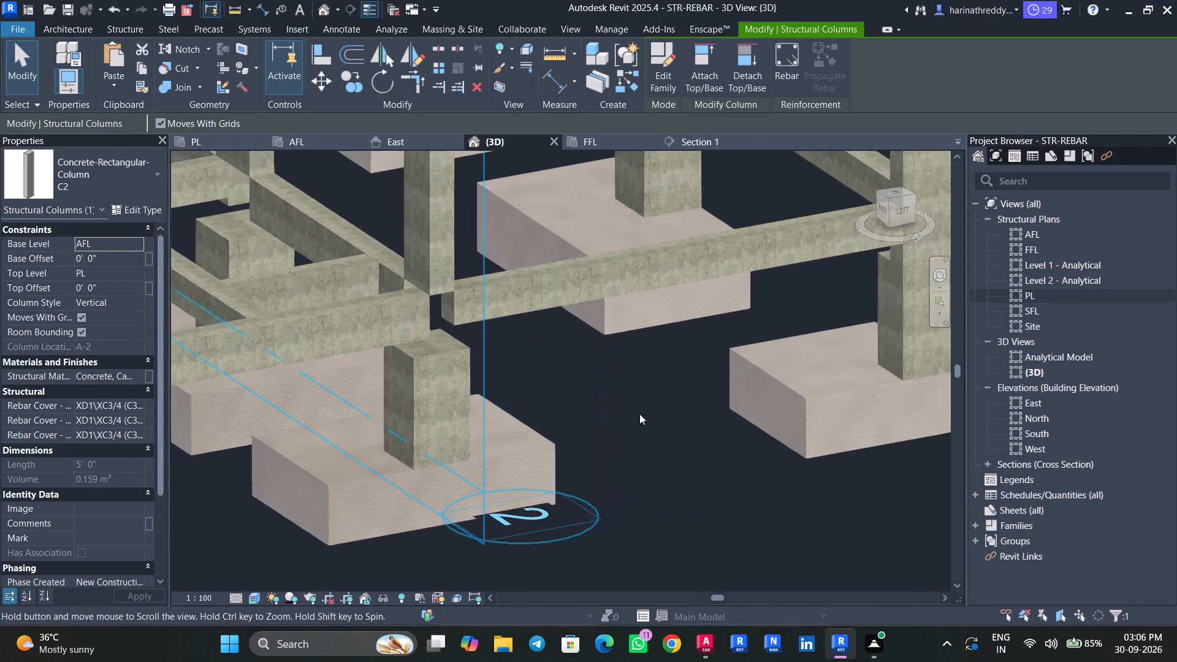
pyautogui.moveTo(709, 380); pyautogui.dragTo(479, 452, button='middle')
pyautogui.click(691, 328)
pyautogui.press('Delete')
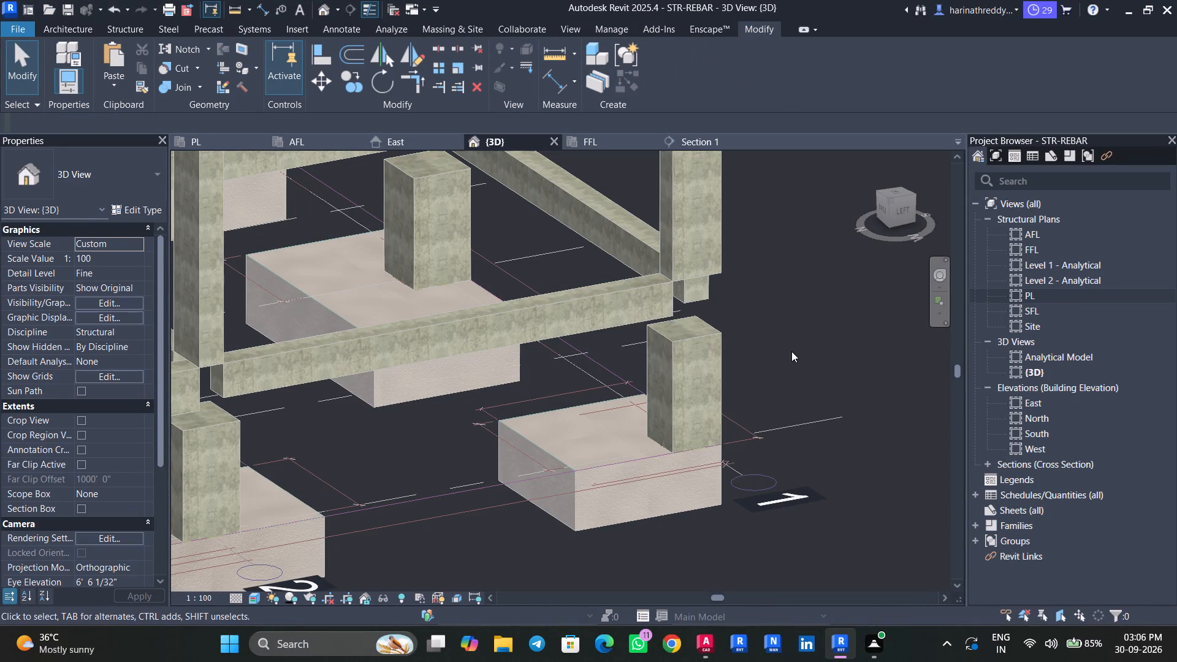
# Examine the grid 1 side and interior pedestals for AFL-to-PL column segments still overlapping them.
pyautogui.keyDown('shift'); pyautogui.moveTo(792, 351); pyautogui.dragTo(658, 361, button='middle'); pyautogui.keyUp('shift')
pyautogui.moveTo(676, 375); pyautogui.dragTo(617, 31, button='middle')
pyautogui.scroll(1, 612, 288)
pyautogui.moveTo(608, 297); pyautogui.dragTo(722, 101, button='middle')
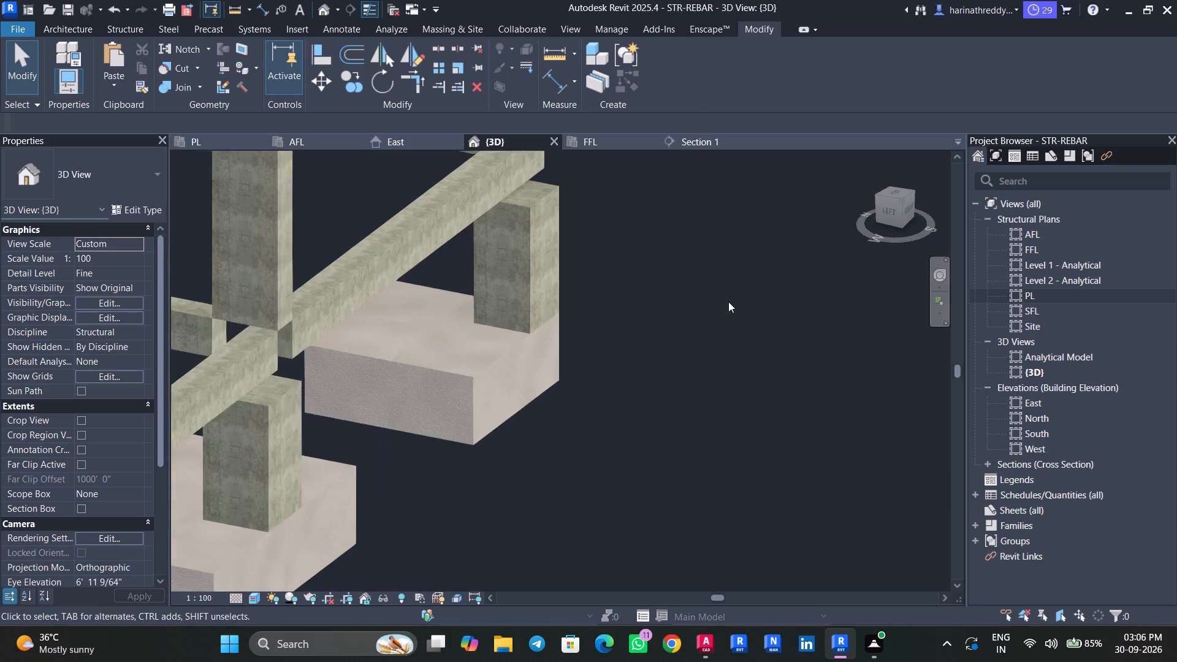
pyautogui.keyDown('shift'); pyautogui.moveTo(725, 307); pyautogui.dragTo(712, 333, button='middle'); pyautogui.keyUp('shift')
pyautogui.moveTo(717, 337); pyautogui.dragTo(842, 296, button='middle')
pyautogui.scroll(-4, 803, 305)
pyautogui.keyDown('shift'); pyautogui.moveTo(801, 300); pyautogui.dragTo(809, 322, button='middle'); pyautogui.keyUp('shift')
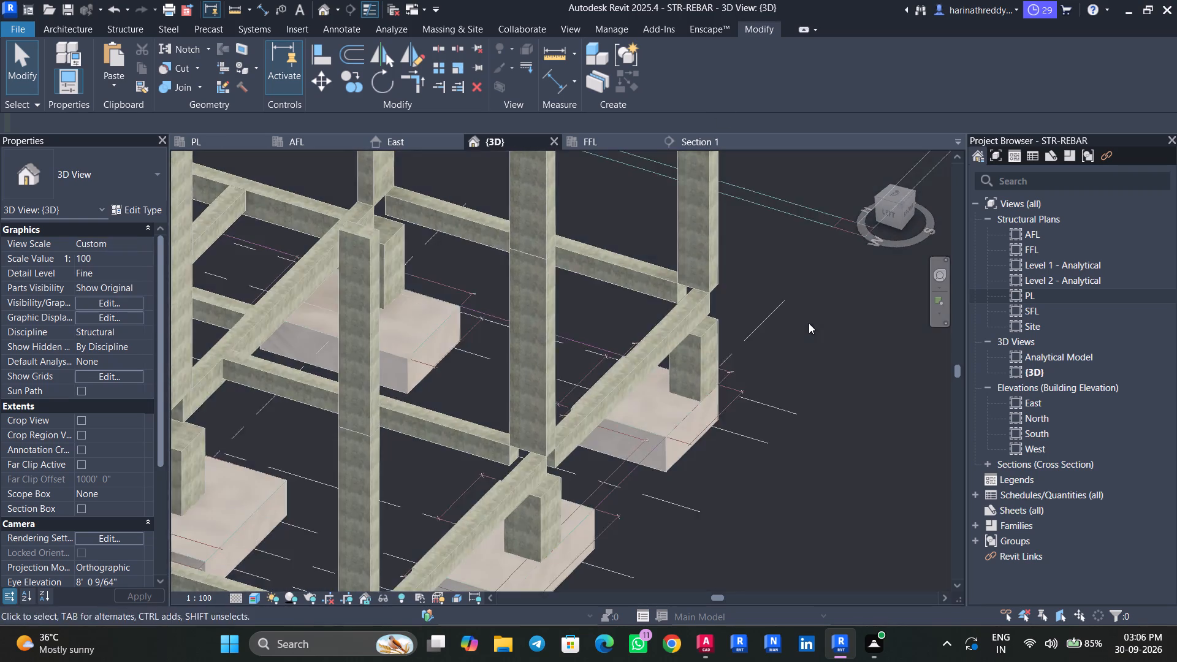
pyautogui.moveTo(809, 323); pyautogui.dragTo(818, 335, button='middle')
pyautogui.keyDown('shift'); pyautogui.scroll(1, 818, 335); pyautogui.keyUp('shift')
pyautogui.moveTo(818, 335); pyautogui.dragTo(888, 361, button='middle')
pyautogui.moveTo(501, 359); pyautogui.dragTo(669, 363, button='middle')
pyautogui.moveTo(560, 353); pyautogui.dragTo(641, 298, button='middle')
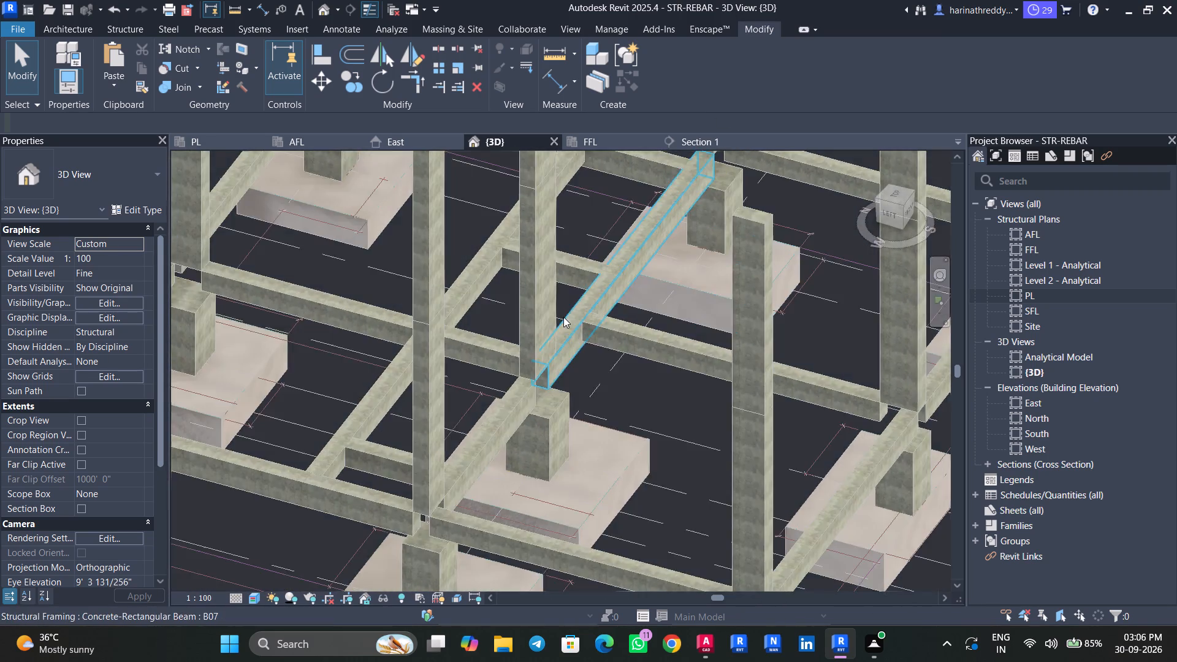
pyautogui.scroll(-2, 563, 317)
pyautogui.moveTo(563, 316); pyautogui.dragTo(598, 446, button='middle')
pyautogui.moveTo(386, 397); pyautogui.dragTo(477, 325, button='middle')
pyautogui.keyDown('shift'); pyautogui.moveTo(471, 339); pyautogui.dragTo(480, 362, button='middle'); pyautogui.keyUp('shift')
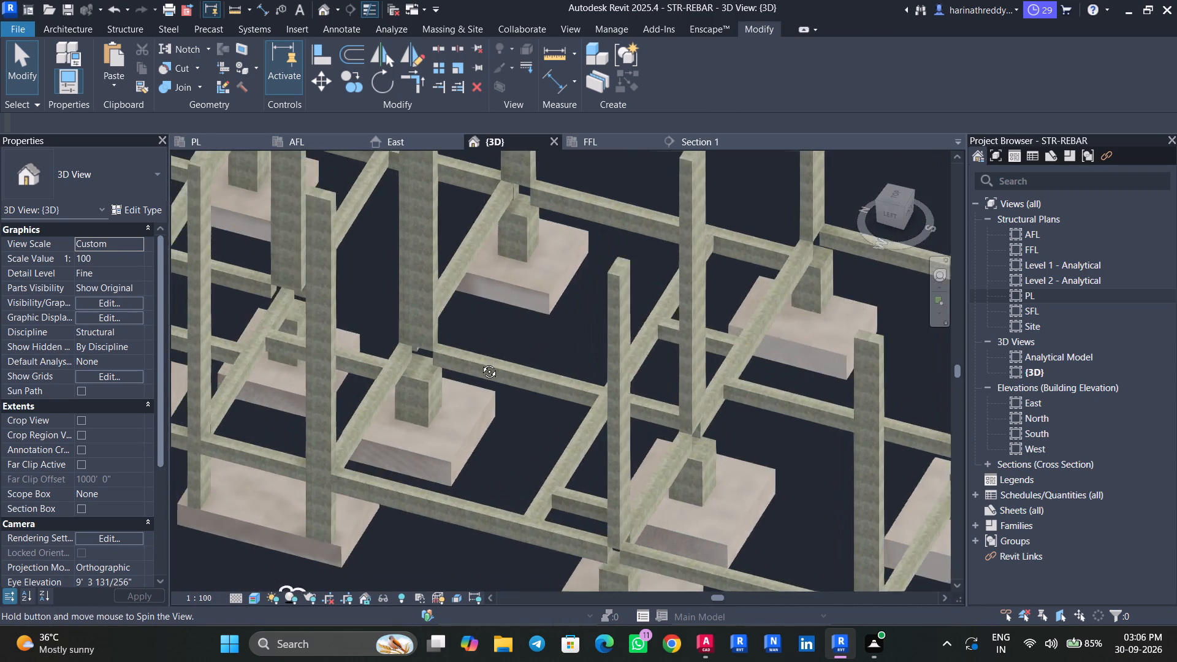
# Delete the AFL-to-PL C4 column segment running through the pedestal at B-5.
pyautogui.keyDown('shift'); pyautogui.moveTo(480, 362); pyautogui.dragTo(637, 298, button='middle'); pyautogui.keyUp('shift')
pyautogui.moveTo(573, 342); pyautogui.dragTo(619, 433, button='middle')
pyautogui.scroll(-1, 569, 433)
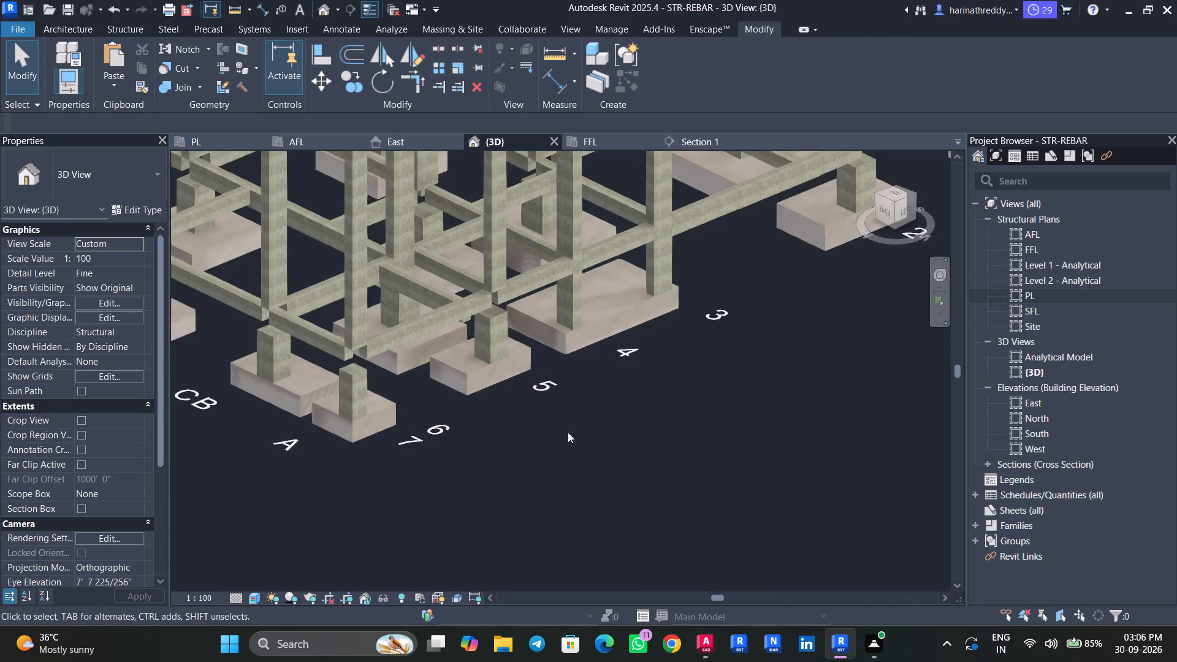
pyautogui.keyDown('shift'); pyautogui.moveTo(569, 434); pyautogui.dragTo(579, 451, button='middle'); pyautogui.keyUp('shift')
pyautogui.scroll(5, 395, 259)
pyautogui.scroll(-1, 384, 269)
pyautogui.scroll(3, 384, 269)
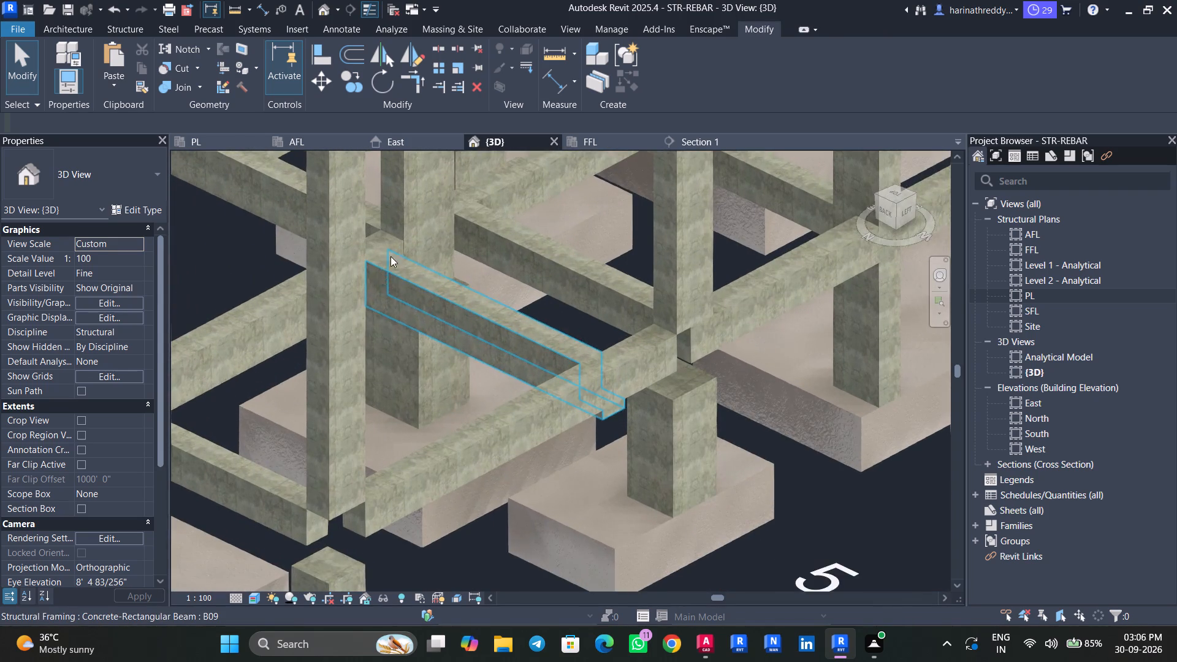
pyautogui.click(422, 240)
pyautogui.press('Delete')
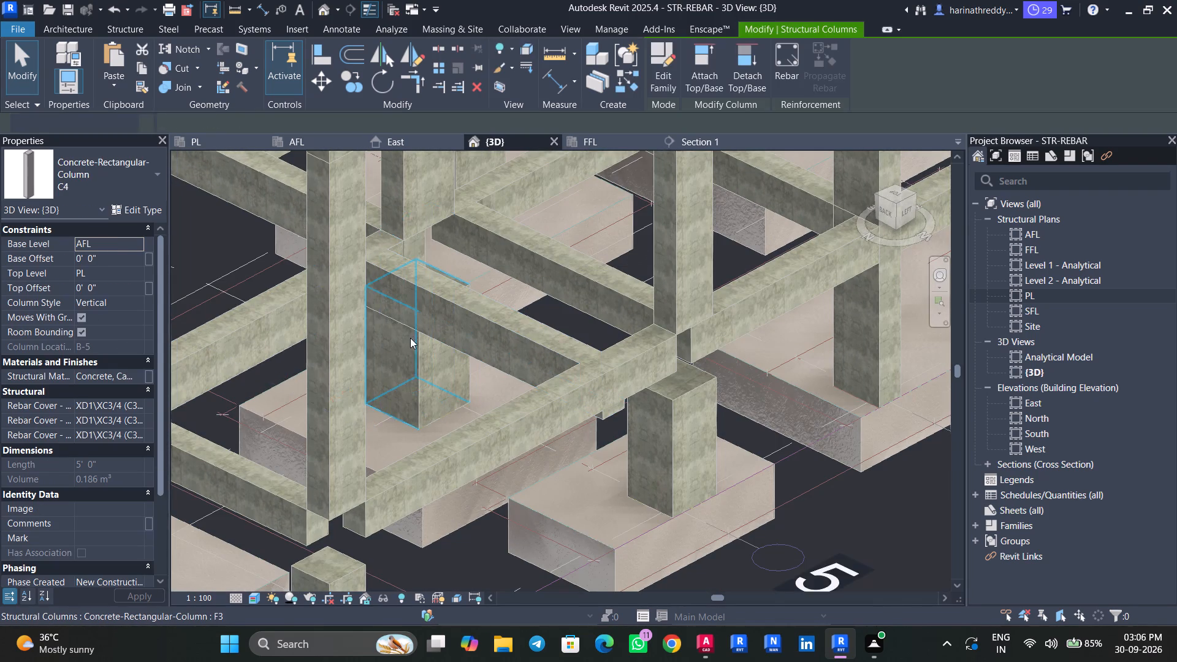
# Examine the pedestals along grid 7 and around the H-6 corner for leftover overlapping column segments.
pyautogui.moveTo(410, 341); pyautogui.dragTo(602, 481, button='middle')
pyautogui.scroll(-1, 535, 441)
pyautogui.scroll(1, 535, 441)
pyautogui.scroll(-1, 535, 441)
pyautogui.scroll(-4, 454, 433)
pyautogui.keyDown('shift'); pyautogui.moveTo(417, 431); pyautogui.dragTo(489, 420, button='middle'); pyautogui.keyUp('shift')
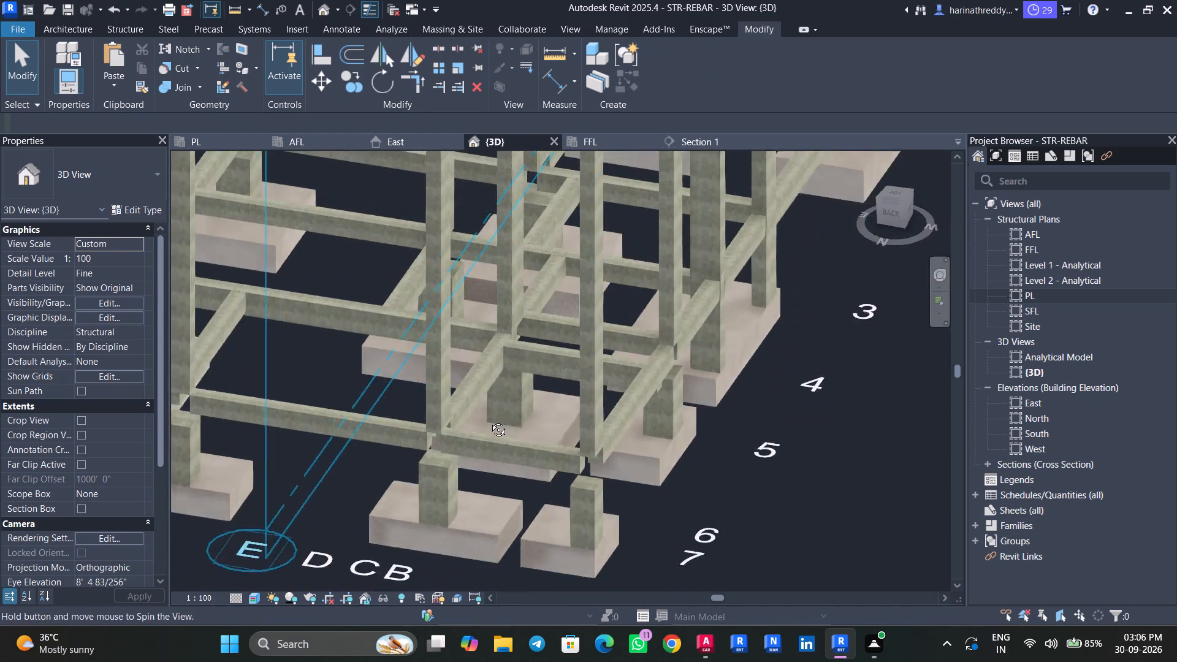
pyautogui.keyDown('shift'); pyautogui.moveTo(489, 420); pyautogui.dragTo(539, 409, button='middle'); pyautogui.keyUp('shift')
pyautogui.moveTo(456, 456); pyautogui.dragTo(687, 471, button='middle')
pyautogui.keyDown('shift'); pyautogui.scroll(1, 505, 470); pyautogui.keyUp('shift')
pyautogui.keyDown('shift'); pyautogui.moveTo(505, 473); pyautogui.dragTo(560, 509, button='middle'); pyautogui.keyUp('shift')
pyautogui.moveTo(559, 505); pyautogui.dragTo(747, 482, button='middle')
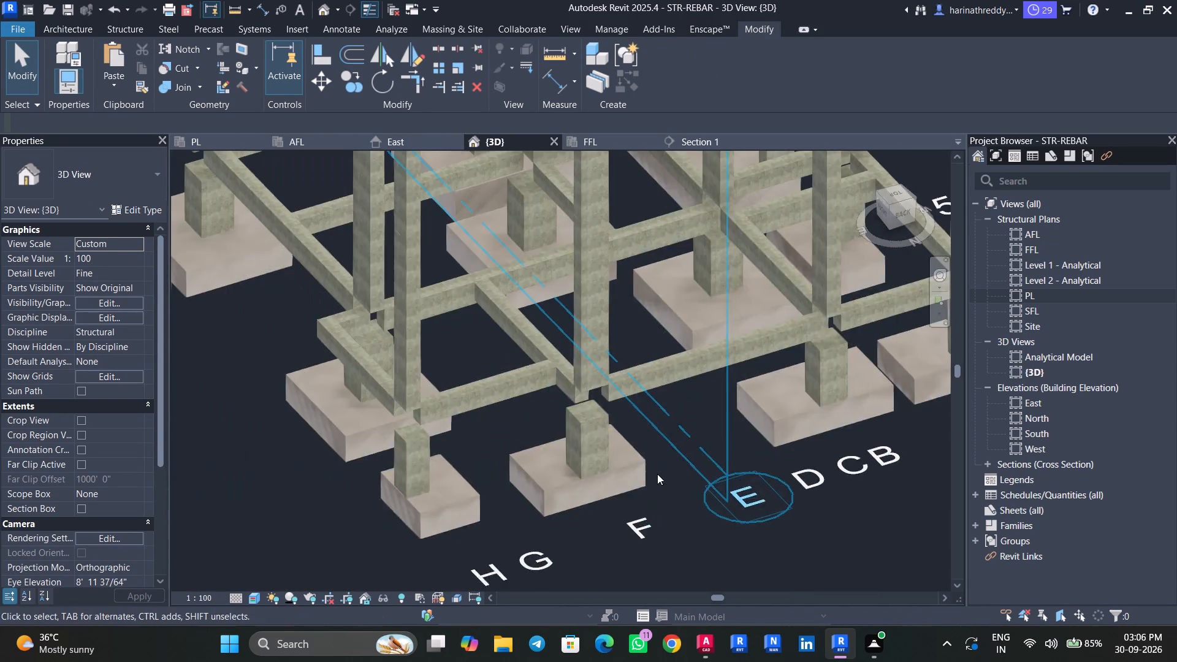
pyautogui.scroll(-3, 657, 474)
pyautogui.keyDown('shift'); pyautogui.moveTo(658, 482); pyautogui.dragTo(693, 512, button='middle'); pyautogui.keyUp('shift')
pyautogui.middleClick(359, 463)
pyautogui.moveTo(359, 470); pyautogui.dragTo(388, 571, button='middle')
pyautogui.keyDown('shift'); pyautogui.moveTo(384, 438); pyautogui.dragTo(384, 460, button='middle'); pyautogui.keyUp('shift')
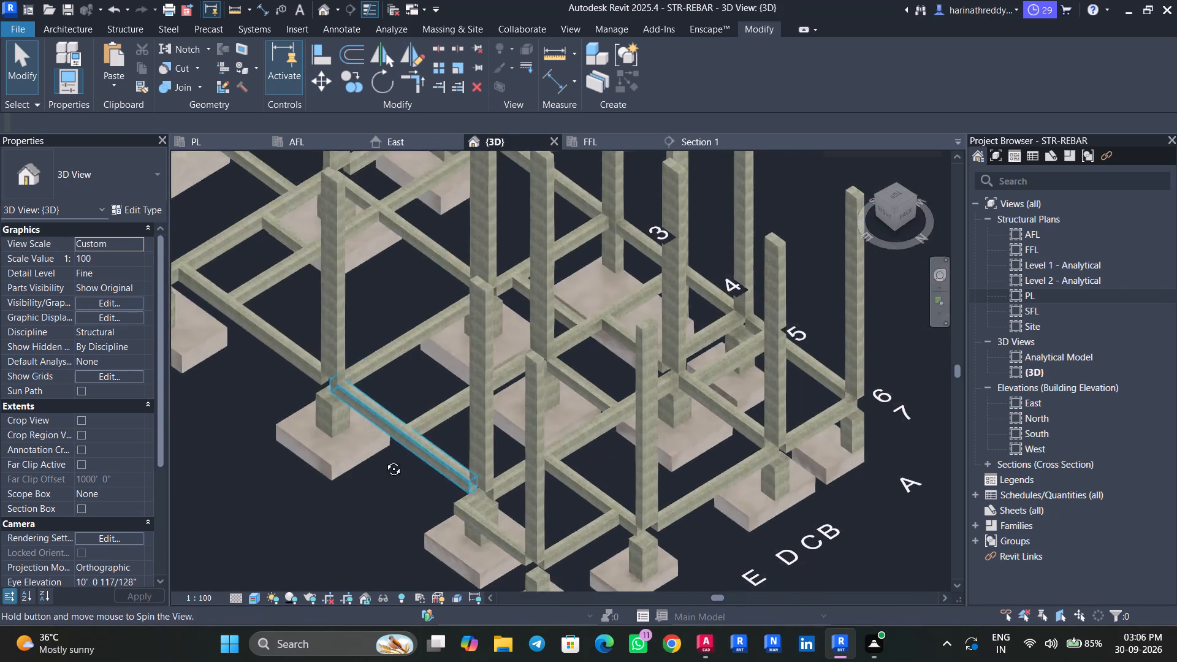
pyautogui.keyDown('shift'); pyautogui.moveTo(384, 460); pyautogui.dragTo(455, 374, button='middle'); pyautogui.keyUp('shift')
# Examine the grid G side and the interior pedestals near grids 1 and 2, then the whole substructure, for remaining overlaps.
pyautogui.moveTo(385, 445); pyautogui.dragTo(613, 401, button='middle')
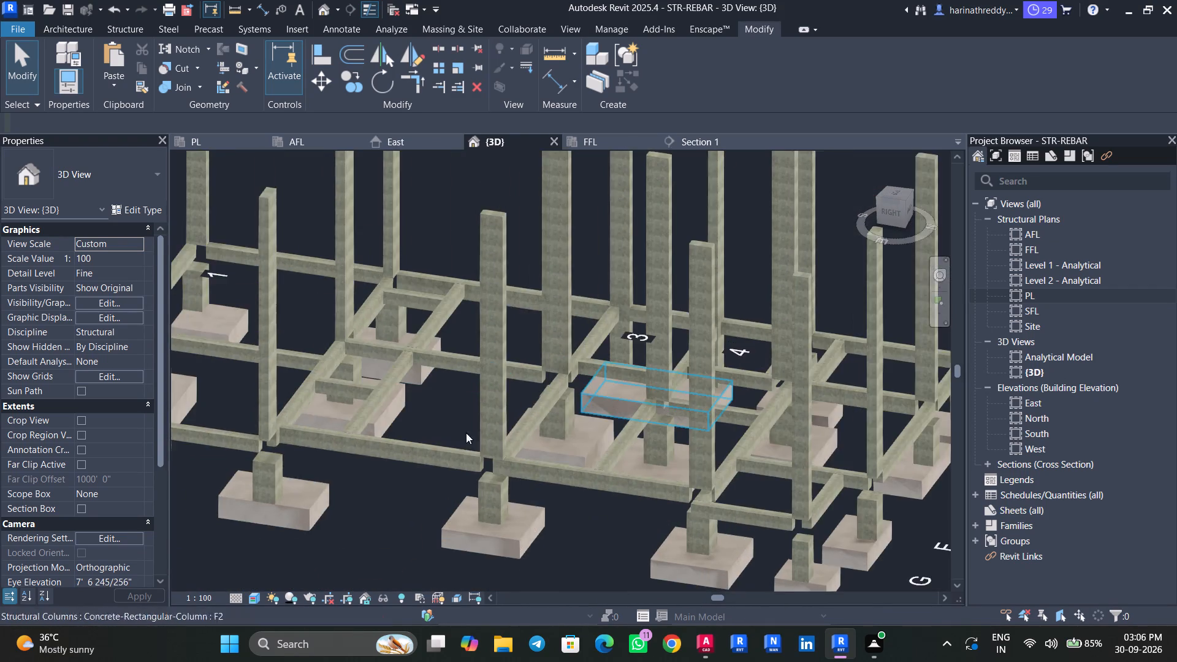
pyautogui.moveTo(427, 433); pyautogui.dragTo(584, 457, button='middle')
pyautogui.scroll(3, 383, 397)
pyautogui.moveTo(371, 400); pyautogui.dragTo(566, 406, button='middle')
pyautogui.scroll(3, 396, 406)
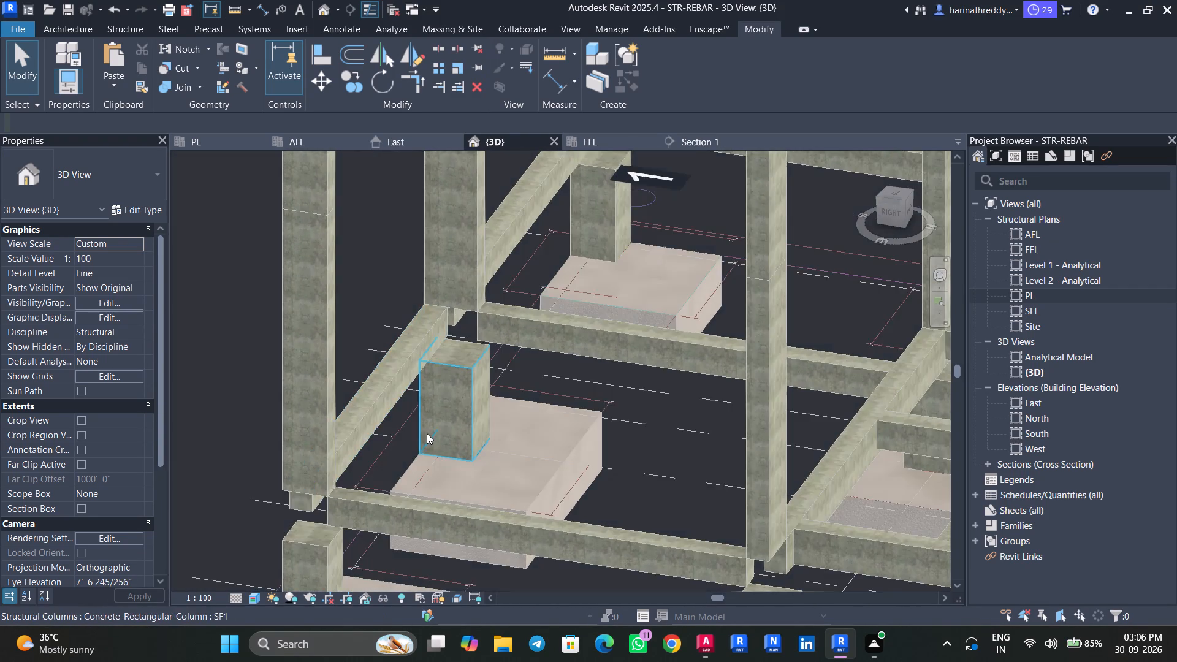
pyautogui.scroll(-1, 427, 433)
pyautogui.moveTo(371, 451); pyautogui.dragTo(401, 408, button='middle')
pyautogui.keyDown('shift'); pyautogui.moveTo(421, 432); pyautogui.dragTo(483, 395, button='middle'); pyautogui.keyUp('shift')
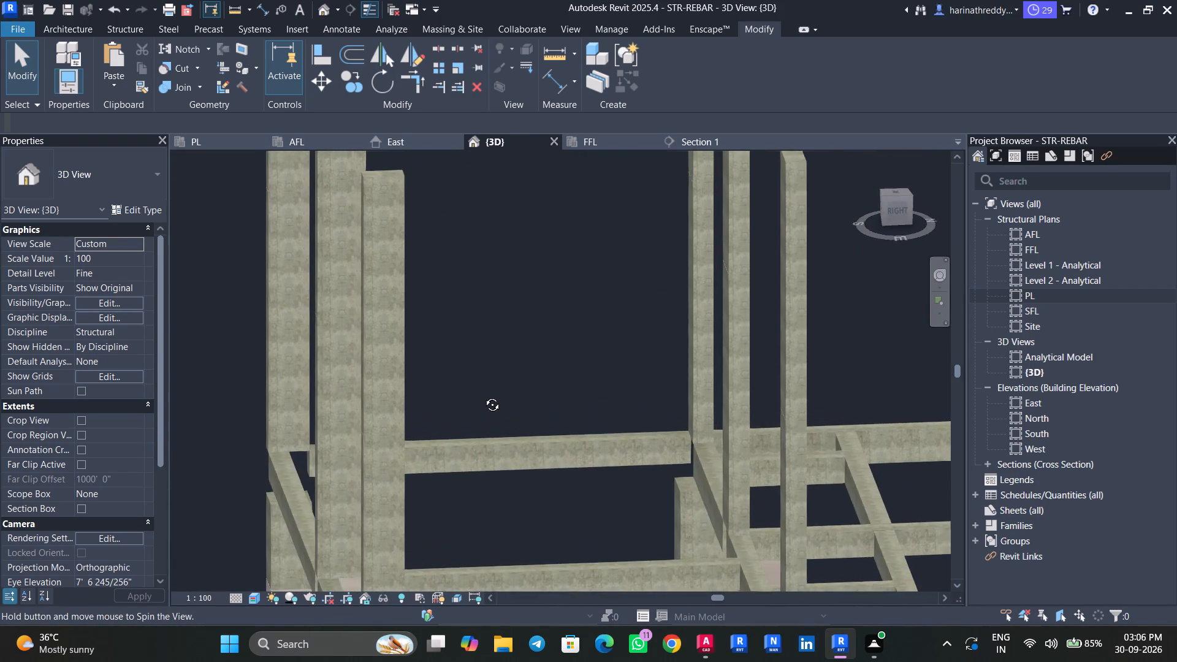
pyautogui.keyDown('shift'); pyautogui.moveTo(483, 395); pyautogui.dragTo(422, 393, button='middle'); pyautogui.keyUp('shift')
pyautogui.moveTo(531, 461); pyautogui.dragTo(303, 395, button='middle')
pyautogui.moveTo(725, 524); pyautogui.dragTo(579, 485, button='middle')
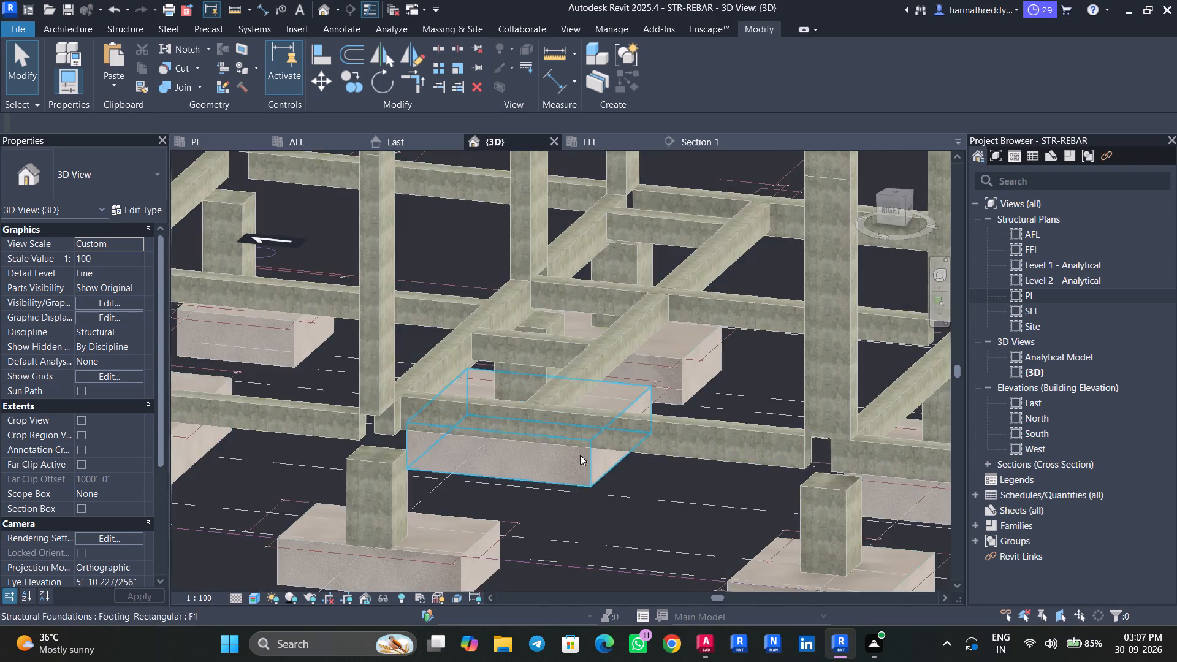
pyautogui.keyDown('shift'); pyautogui.scroll(1, 581, 451); pyautogui.keyUp('shift')
pyautogui.keyDown('shift'); pyautogui.moveTo(582, 451); pyautogui.dragTo(593, 454, button='middle'); pyautogui.keyUp('shift')
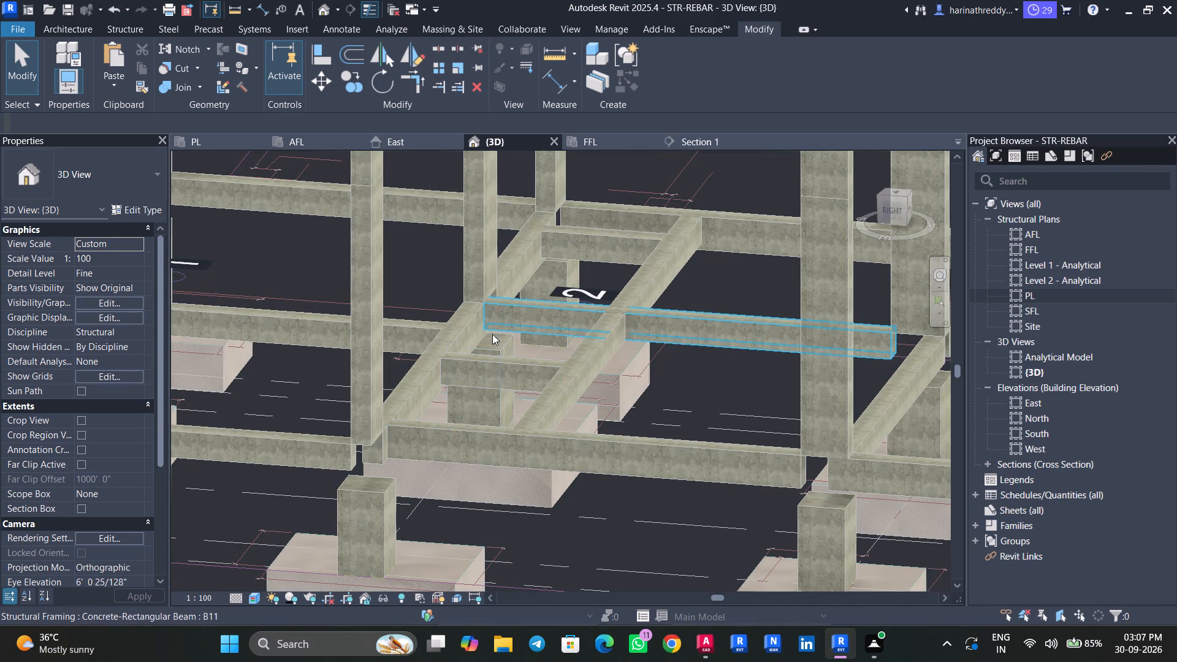
pyautogui.keyDown('shift'); pyautogui.moveTo(535, 386); pyautogui.dragTo(634, 427, button='middle'); pyautogui.keyUp('shift')
pyautogui.moveTo(630, 461); pyautogui.dragTo(587, 150, button='middle')
pyautogui.scroll(-2, 348, 323)
pyautogui.scroll(1, 348, 323)
pyautogui.scroll(-2, 348, 323)
pyautogui.scroll(-5, 425, 324)
pyautogui.scroll(1, 424, 327)
pyautogui.scroll(-4, 424, 327)
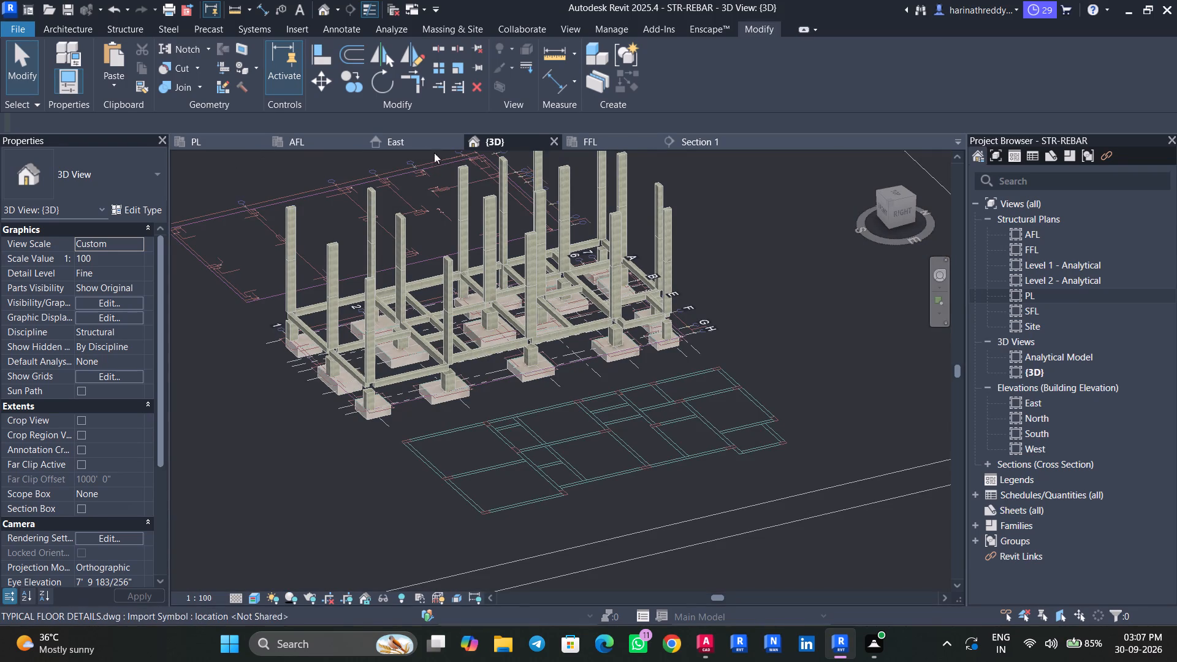
# Examine the stacked elements at the A-7 pedestal in the AFL plan for any remaining C1 column segment.
pyautogui.click(314, 143)
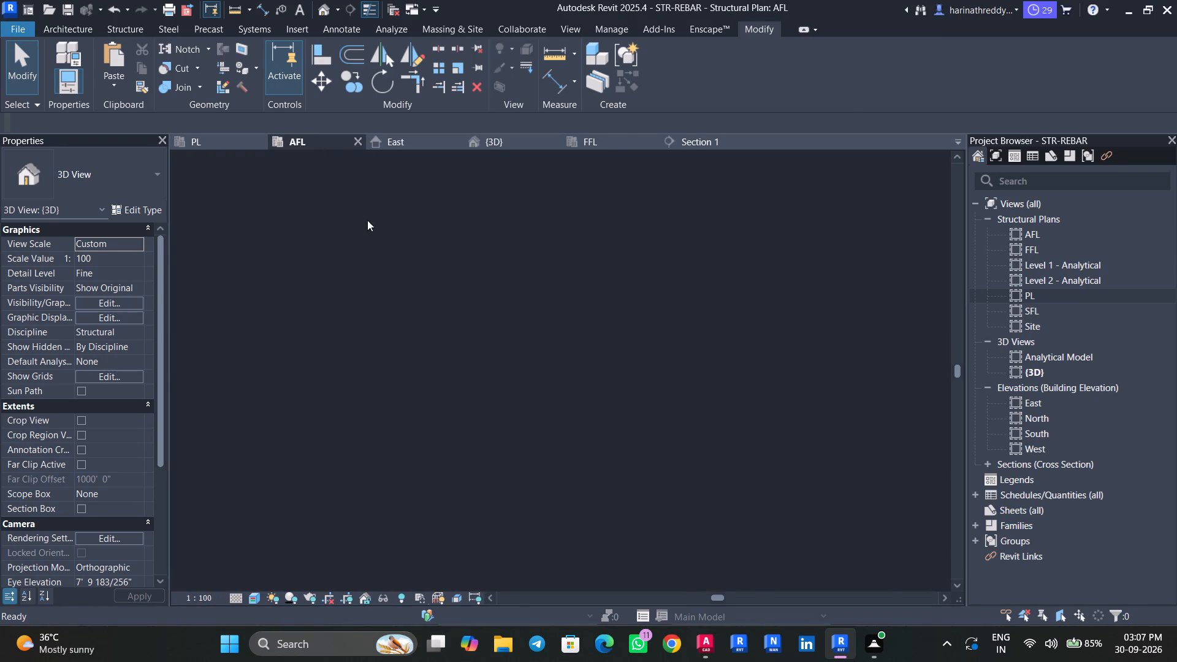
pyautogui.scroll(13, 289, 288)
pyautogui.moveTo(299, 262); pyautogui.dragTo(361, 369, button='middle')
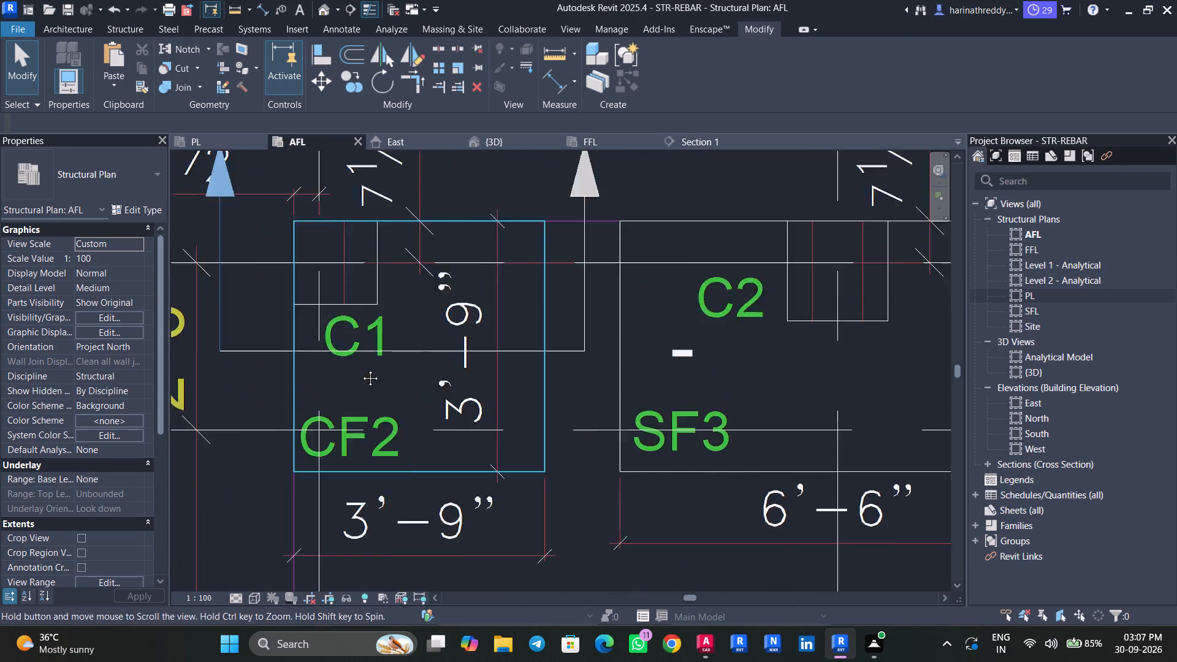
pyautogui.moveTo(361, 369); pyautogui.dragTo(362, 370, button='middle')
pyautogui.press('Escape')
pyautogui.press('Escape')
pyautogui.scroll(4, 351, 305)
pyautogui.press('Tab')
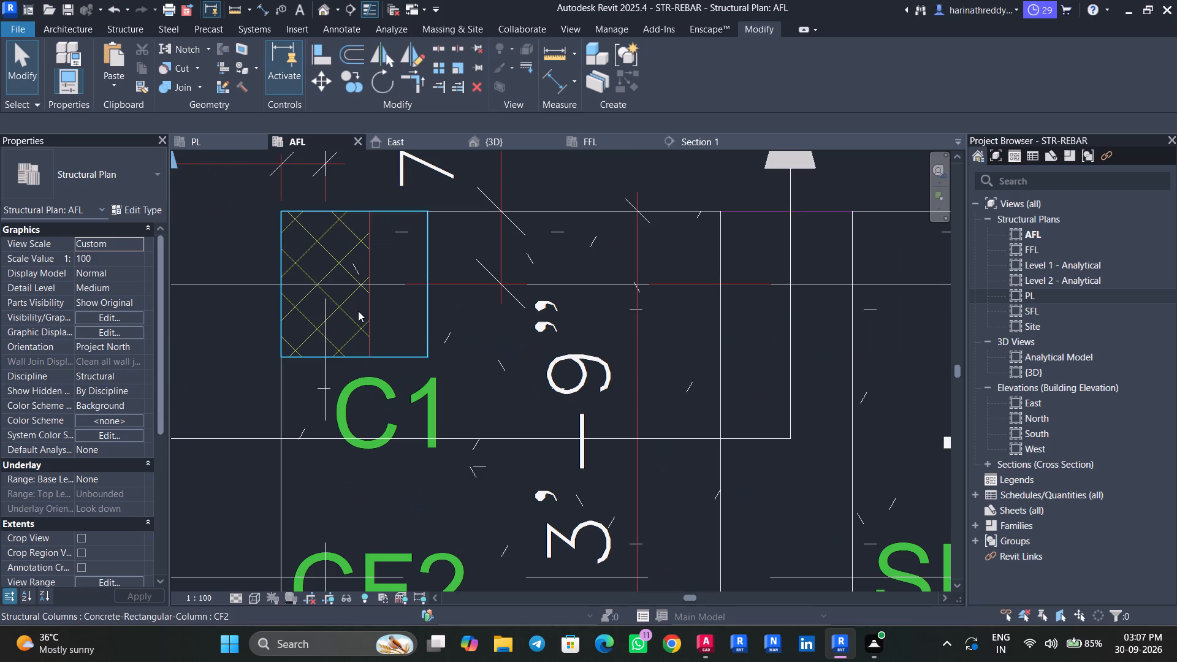
pyautogui.press('Tab')
pyautogui.press('Tab')
pyautogui.press('Tab')
pyautogui.press('Tab')
pyautogui.press('Tab')
pyautogui.press('Tab')
pyautogui.press('Tab')
pyautogui.press('Tab')
pyautogui.press('Tab')
pyautogui.press('Tab')
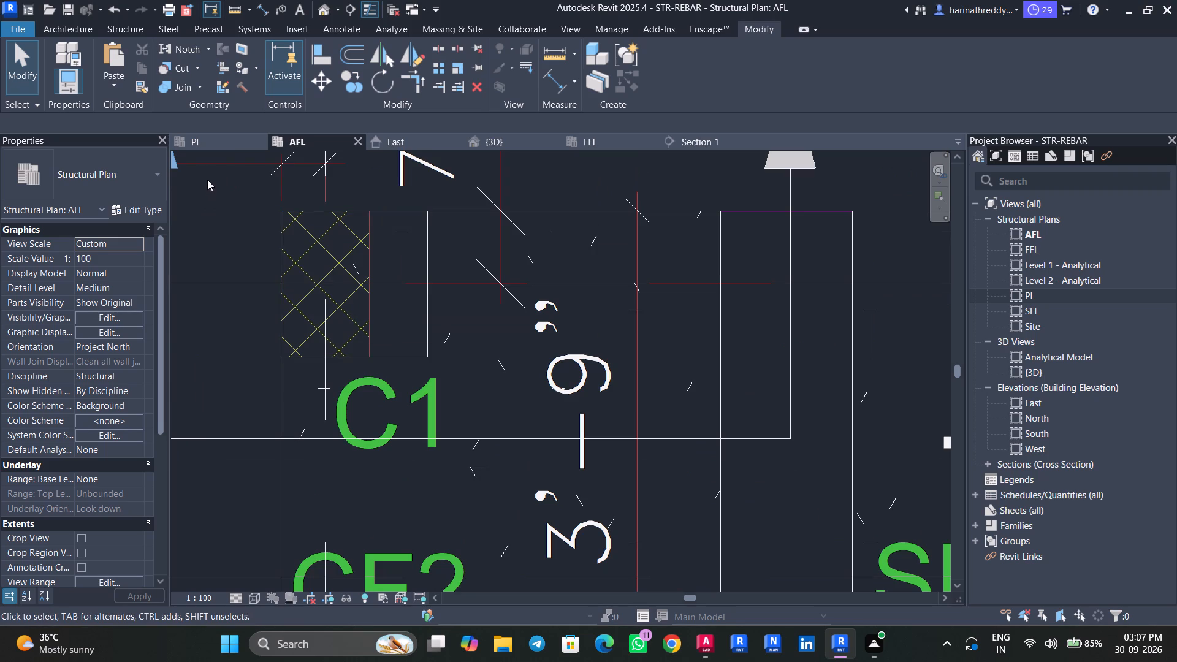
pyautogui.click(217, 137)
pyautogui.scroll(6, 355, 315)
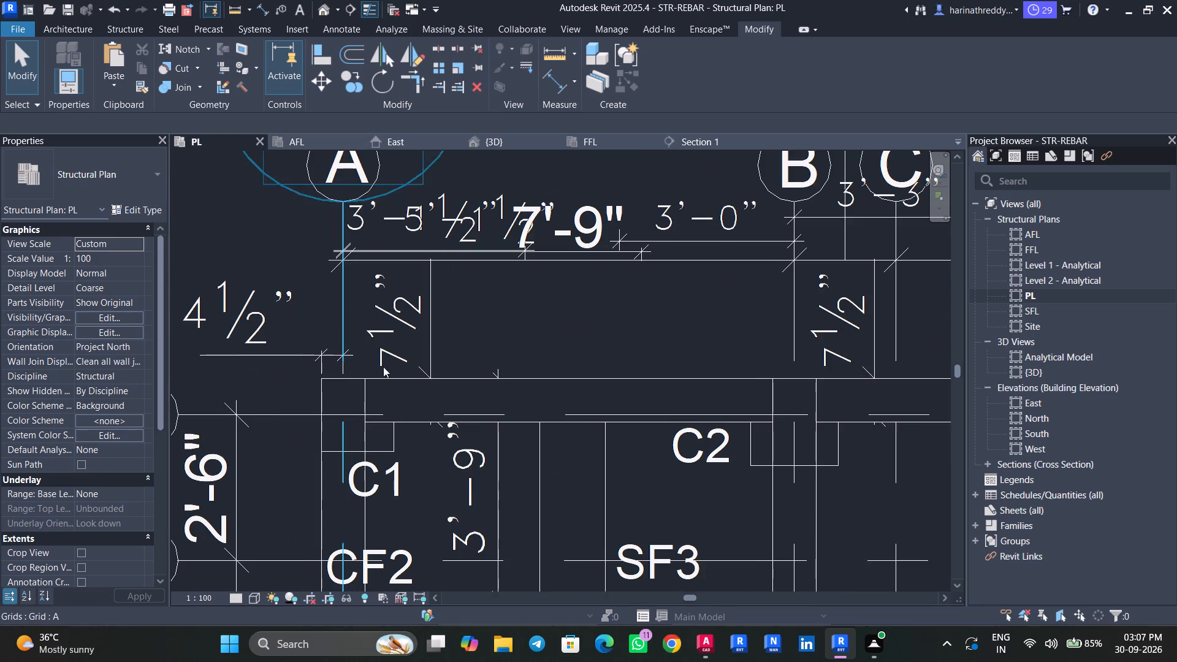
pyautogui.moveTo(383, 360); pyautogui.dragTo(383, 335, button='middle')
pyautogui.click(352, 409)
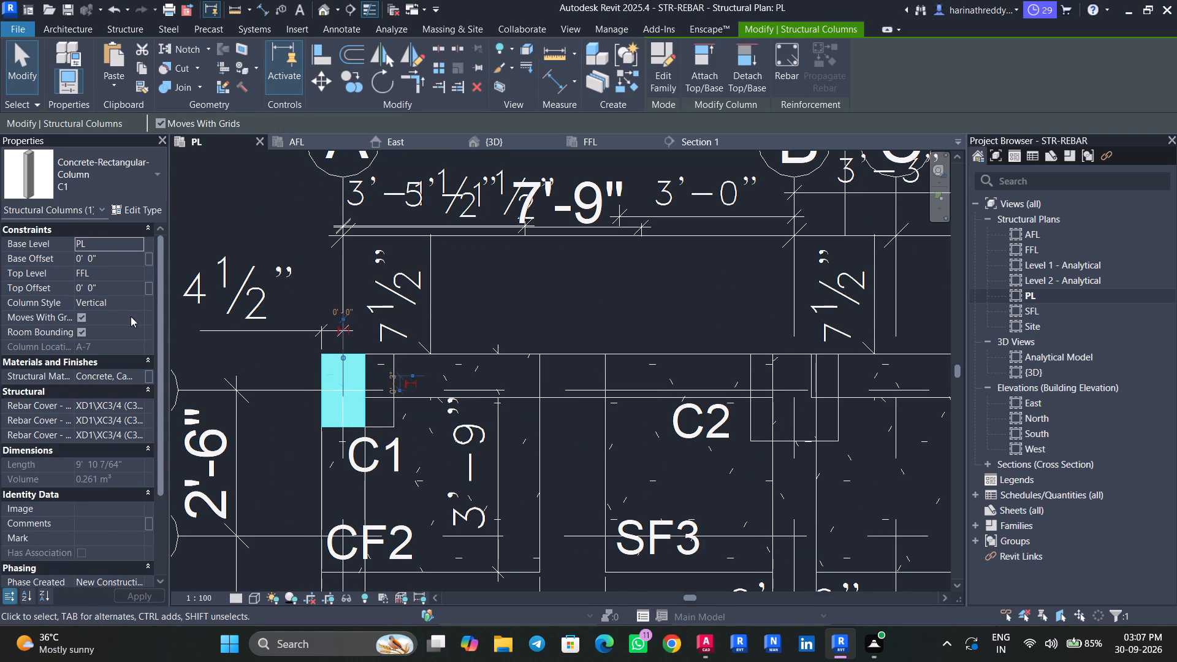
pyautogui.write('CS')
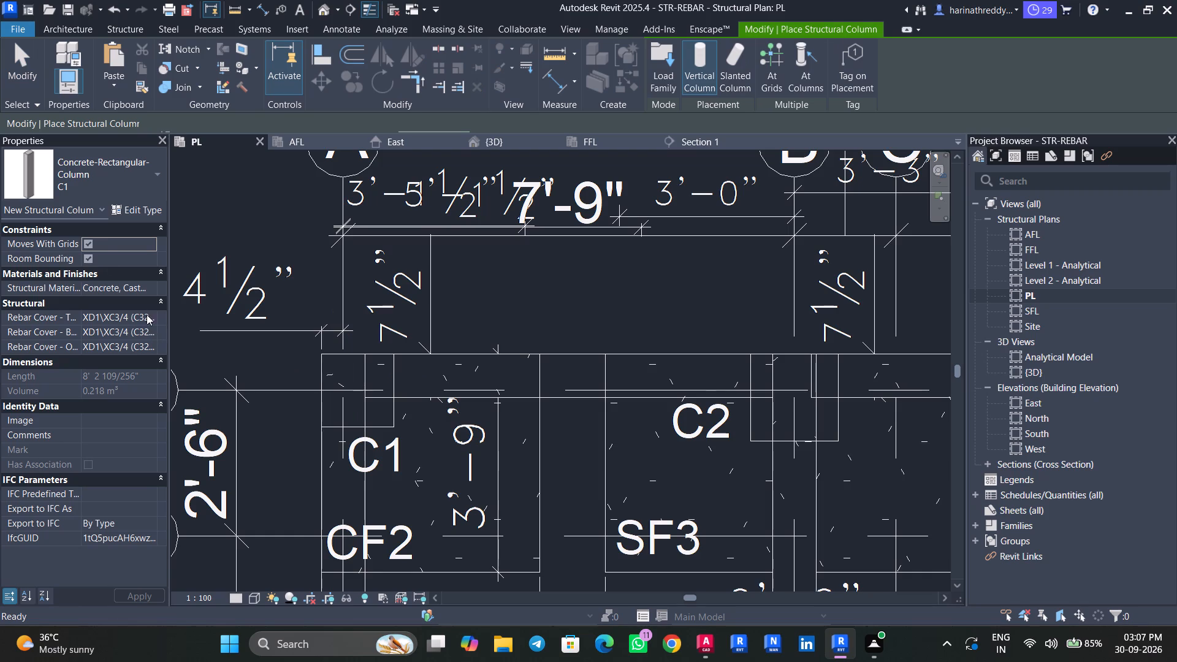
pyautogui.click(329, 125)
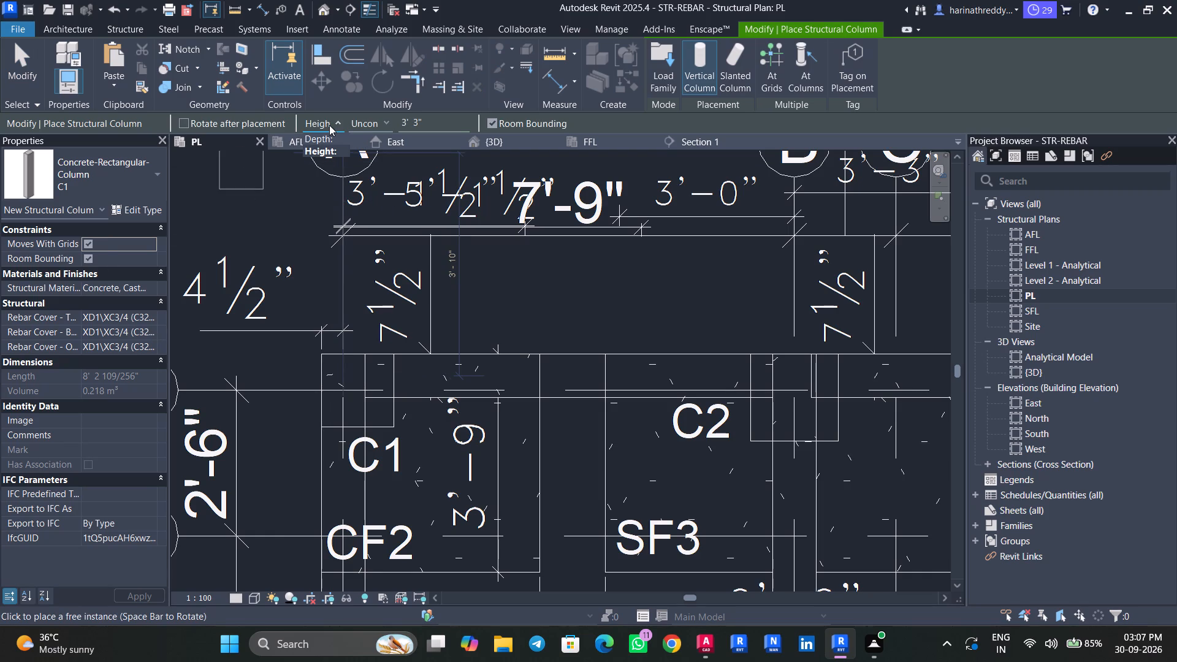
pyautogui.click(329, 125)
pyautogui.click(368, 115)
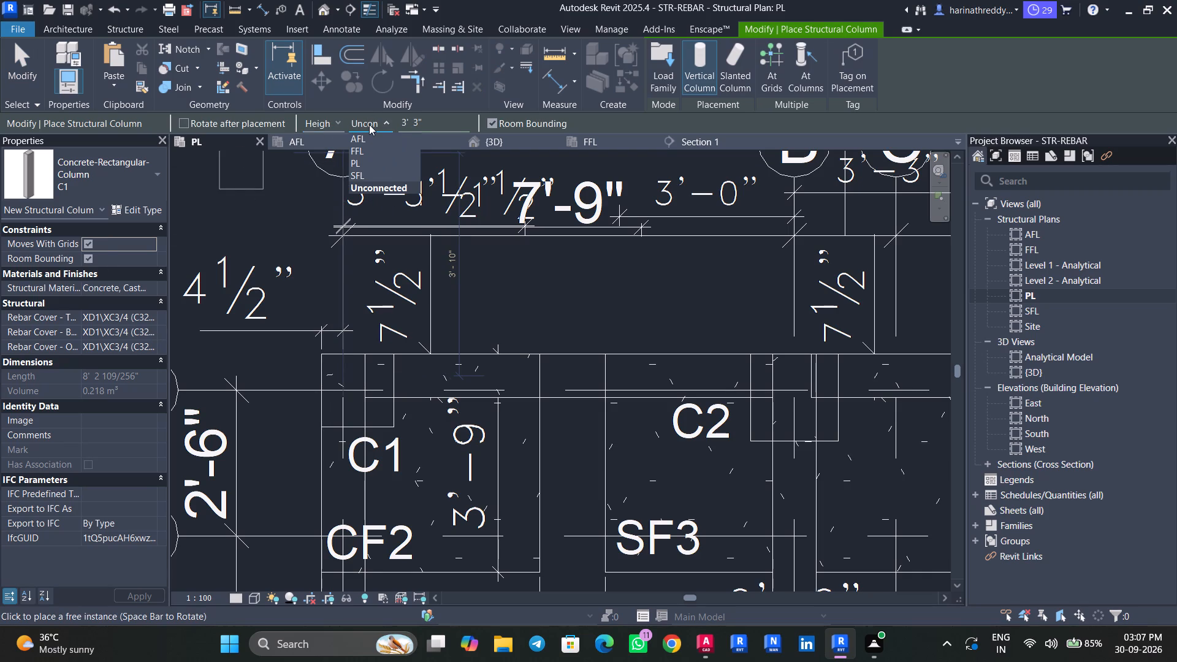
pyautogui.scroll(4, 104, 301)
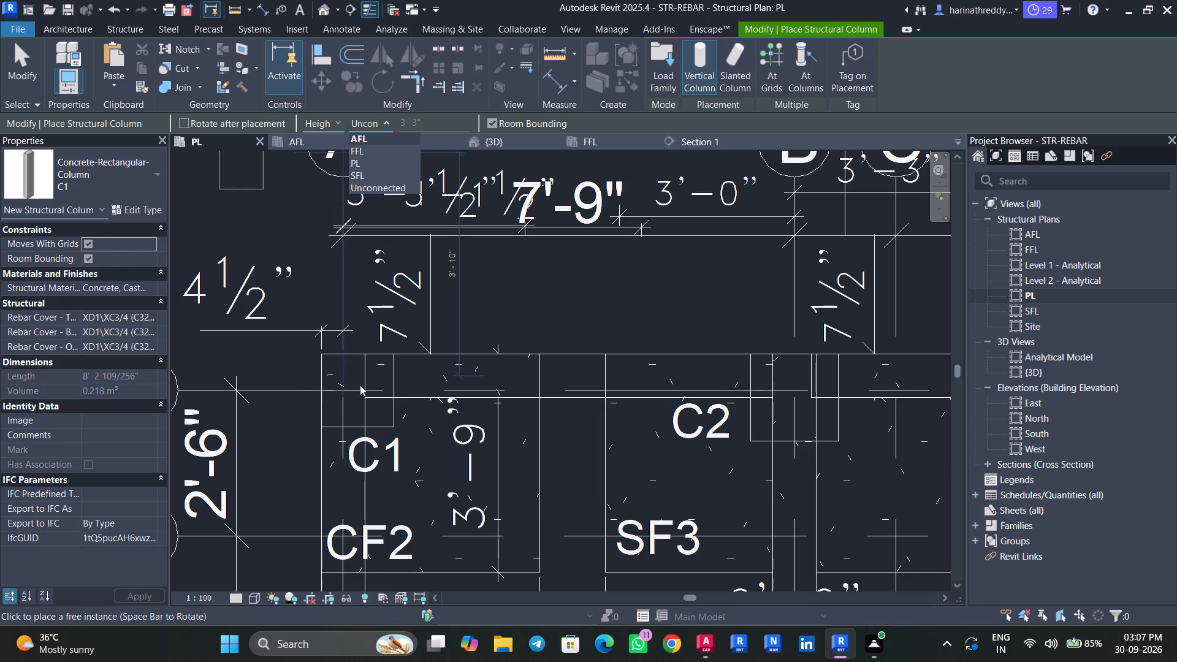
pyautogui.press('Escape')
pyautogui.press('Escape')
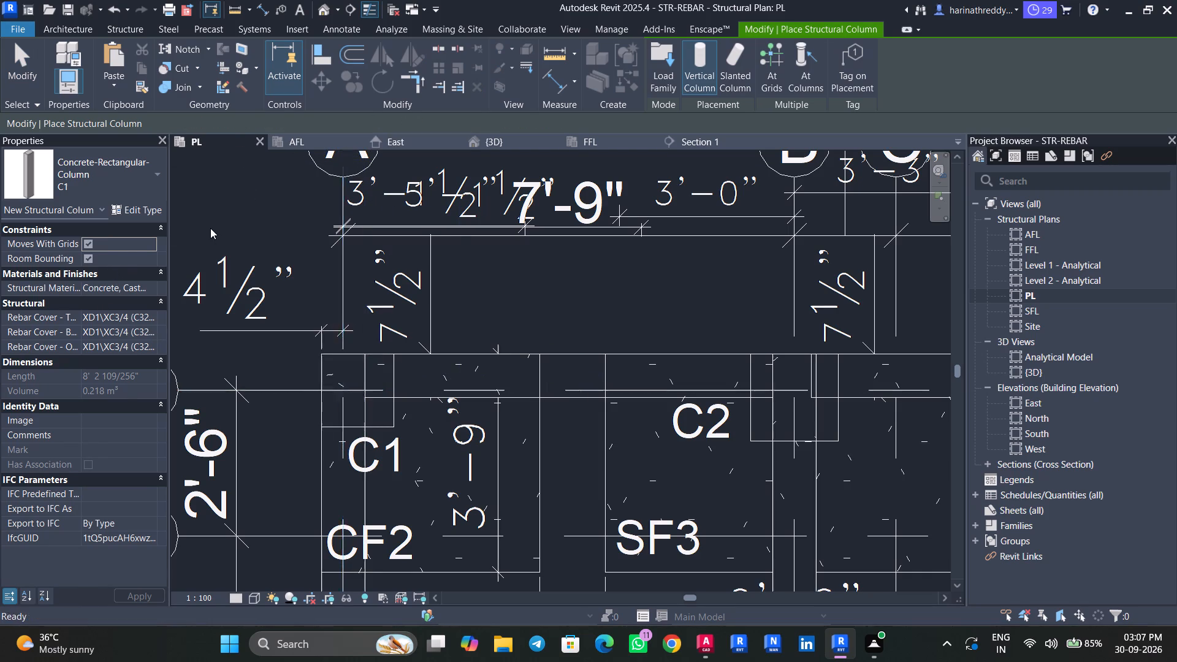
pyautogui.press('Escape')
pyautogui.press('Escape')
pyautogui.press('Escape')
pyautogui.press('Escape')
# Check the A-7 pedestal in the AFL plan again for column elements overlapping it.
pyautogui.click(309, 145)
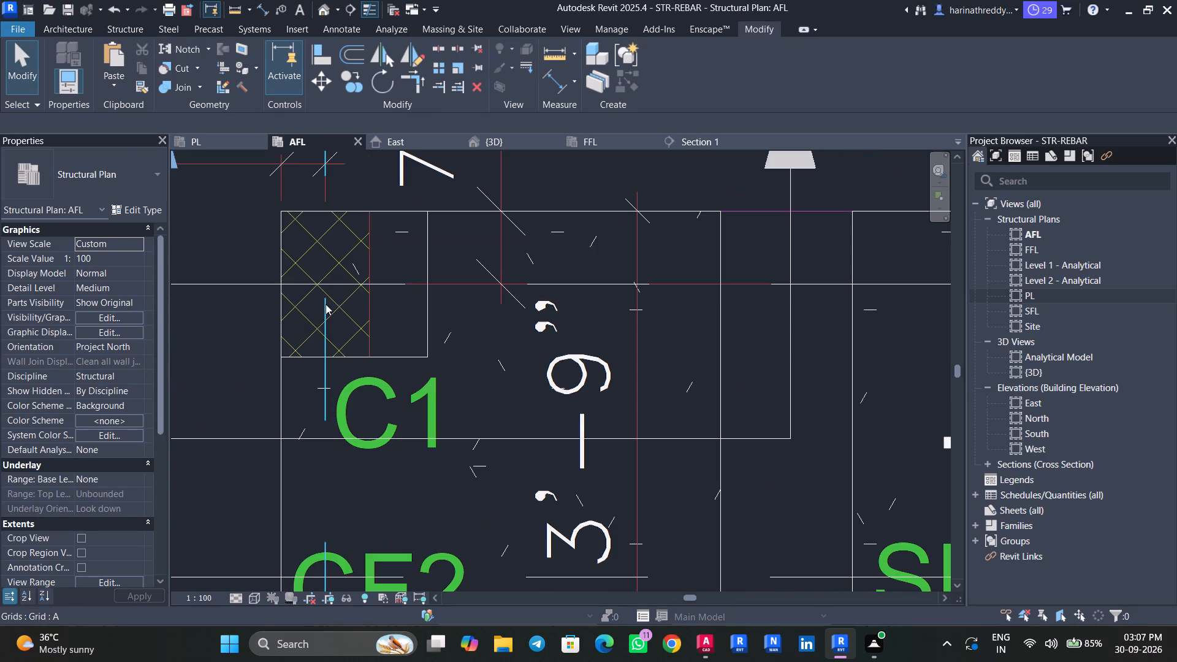
pyautogui.press('Tab')
pyautogui.press('Tab')
pyautogui.press('Tab')
pyautogui.press('Tab')
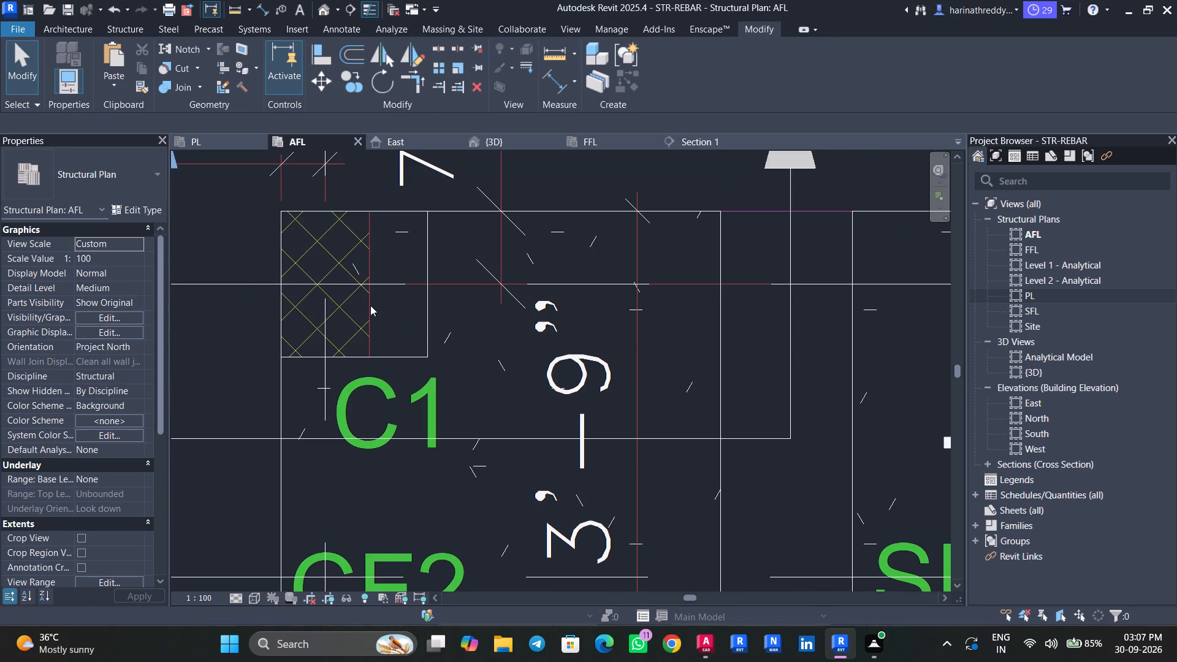
pyautogui.press('Tab')
pyautogui.press('Tab')
pyautogui.press('Tab')
pyautogui.press('Tab')
pyautogui.press('Tab')
pyautogui.press('Tab')
pyautogui.scroll(-7, 370, 305)
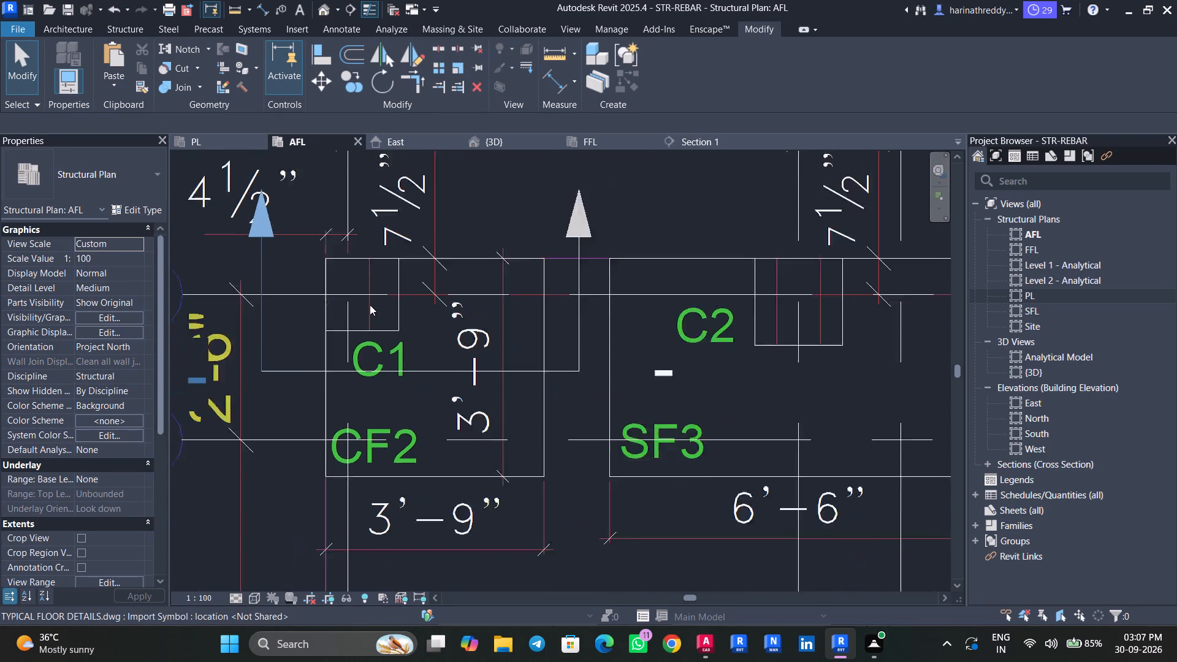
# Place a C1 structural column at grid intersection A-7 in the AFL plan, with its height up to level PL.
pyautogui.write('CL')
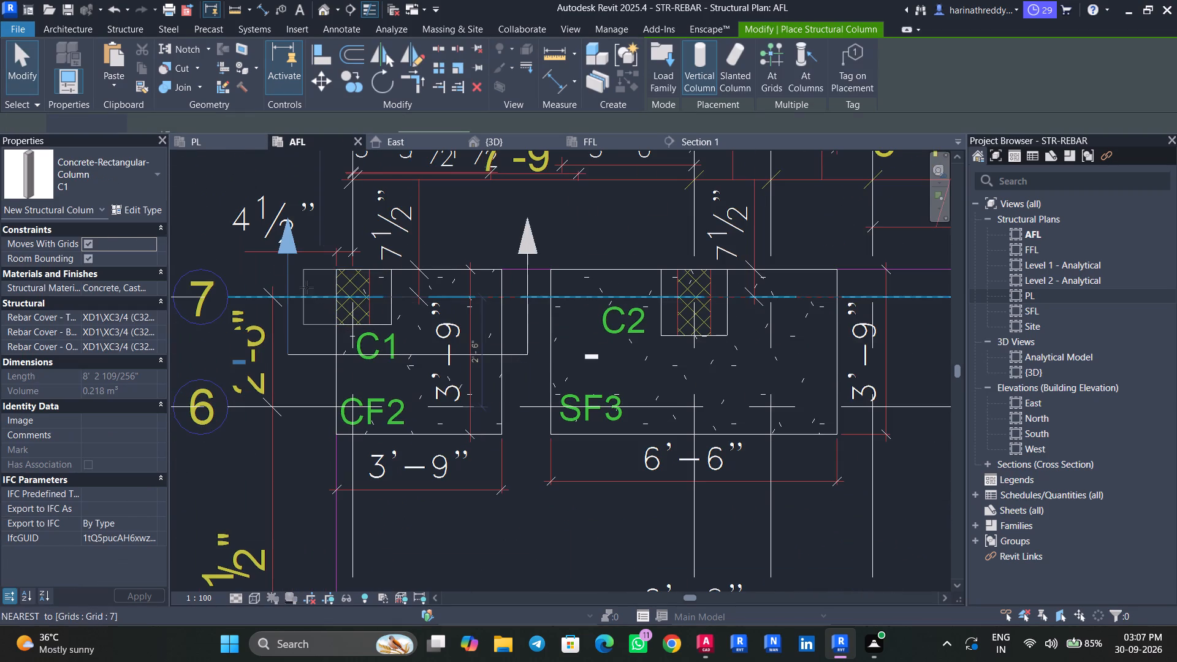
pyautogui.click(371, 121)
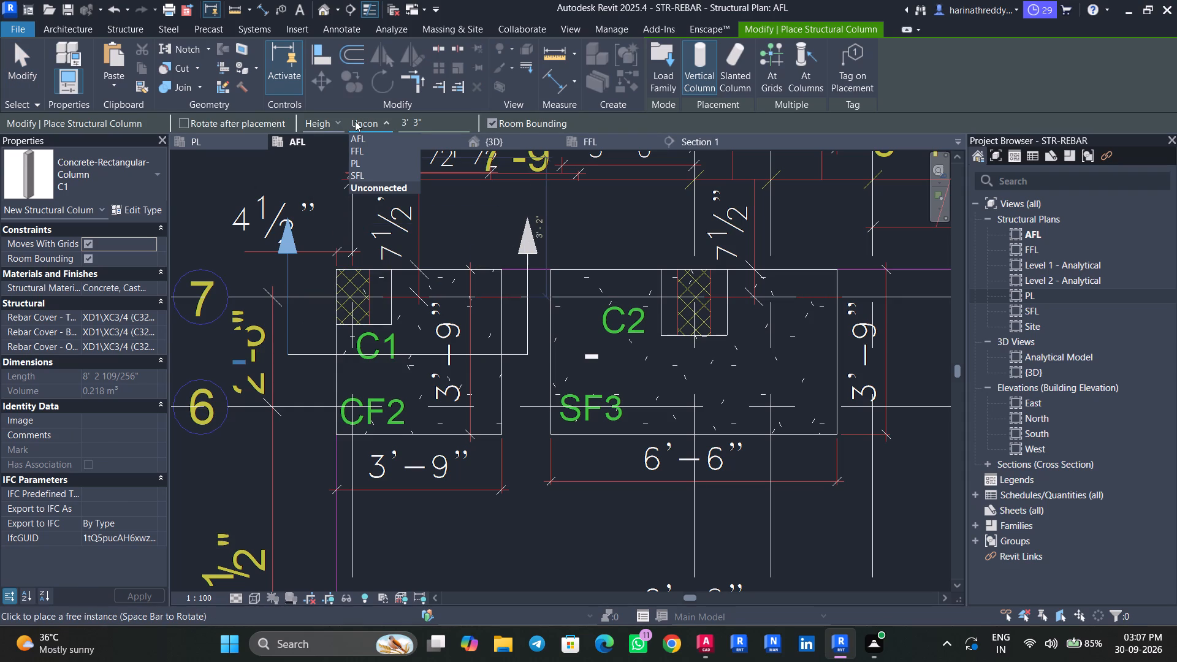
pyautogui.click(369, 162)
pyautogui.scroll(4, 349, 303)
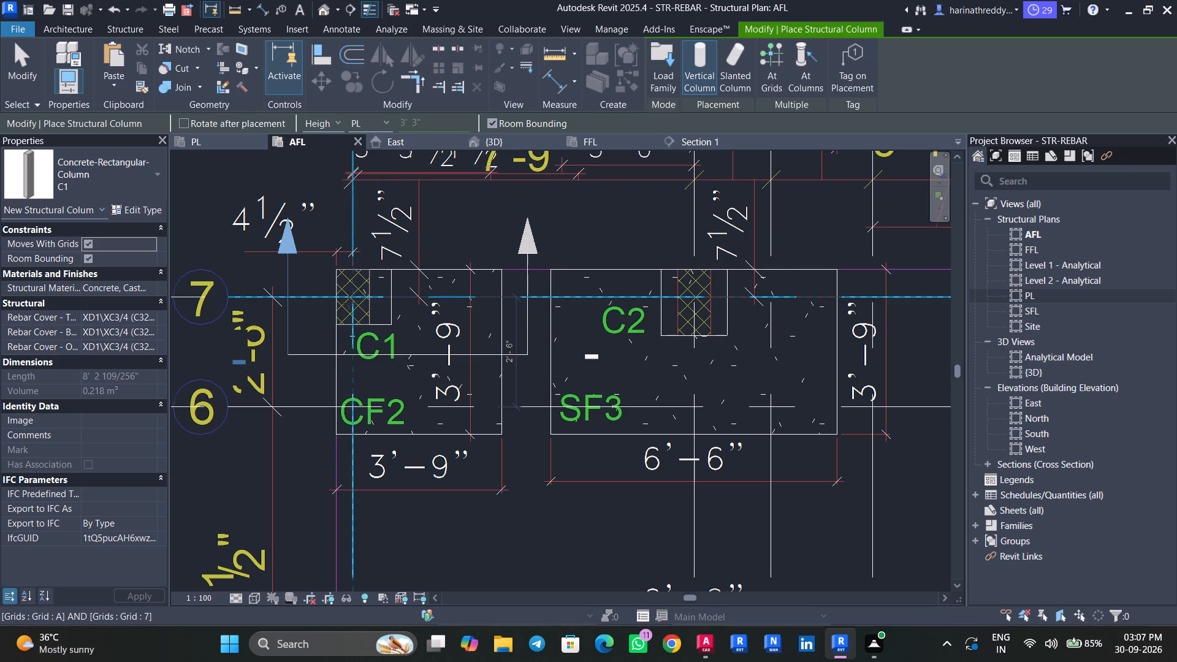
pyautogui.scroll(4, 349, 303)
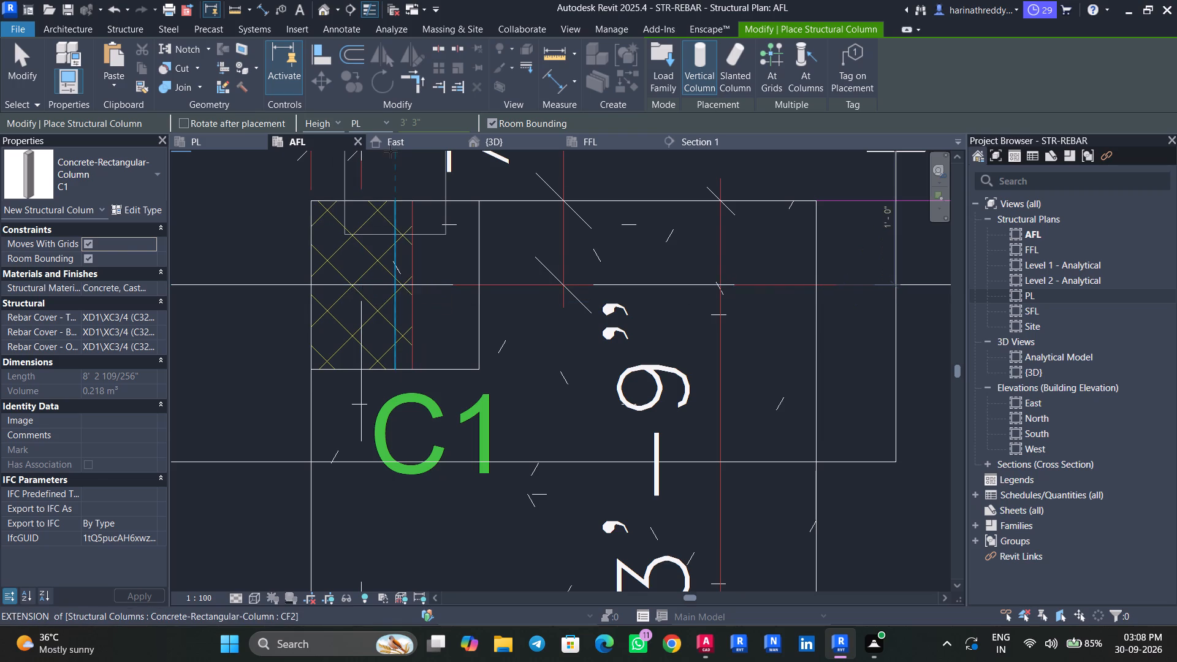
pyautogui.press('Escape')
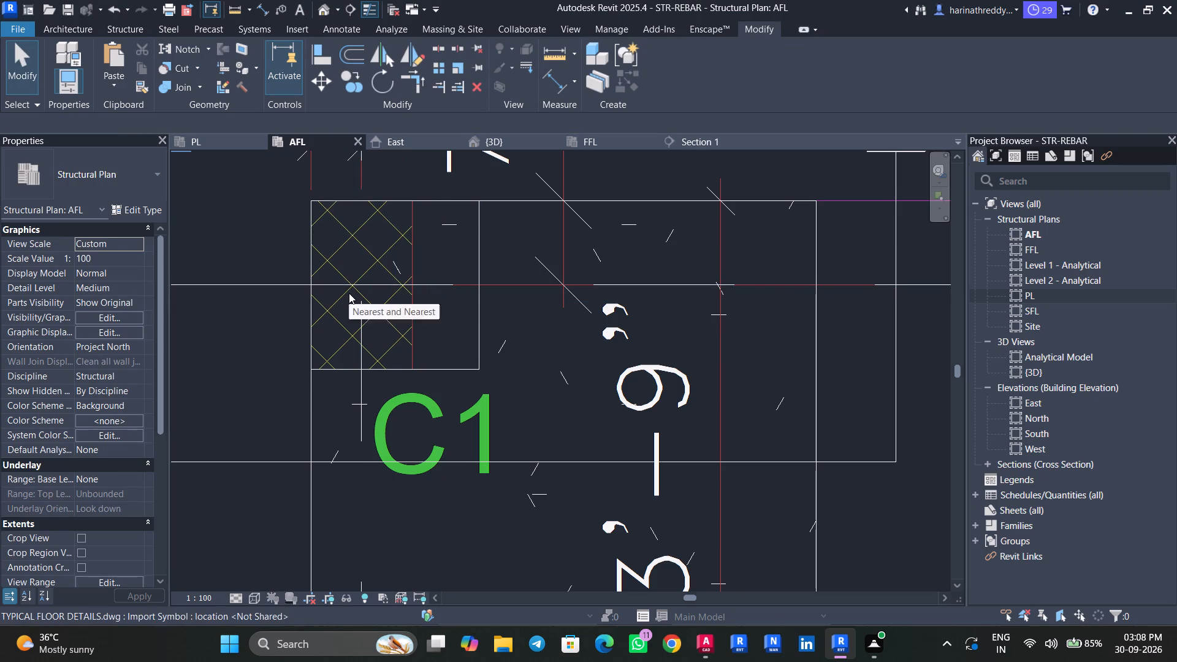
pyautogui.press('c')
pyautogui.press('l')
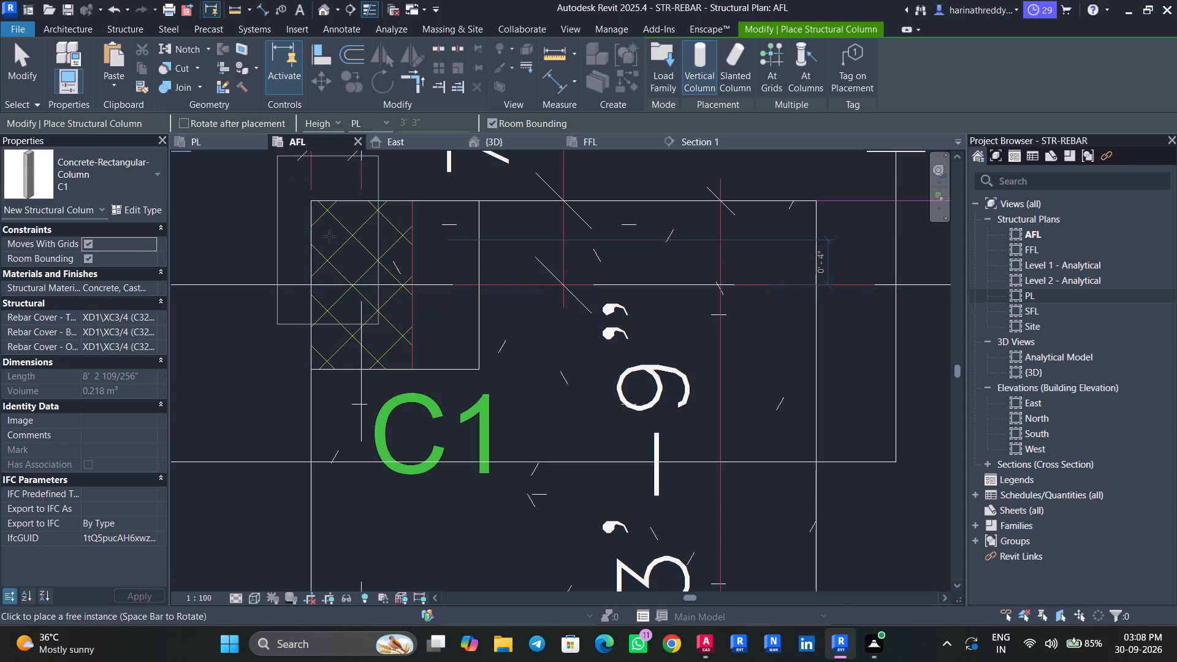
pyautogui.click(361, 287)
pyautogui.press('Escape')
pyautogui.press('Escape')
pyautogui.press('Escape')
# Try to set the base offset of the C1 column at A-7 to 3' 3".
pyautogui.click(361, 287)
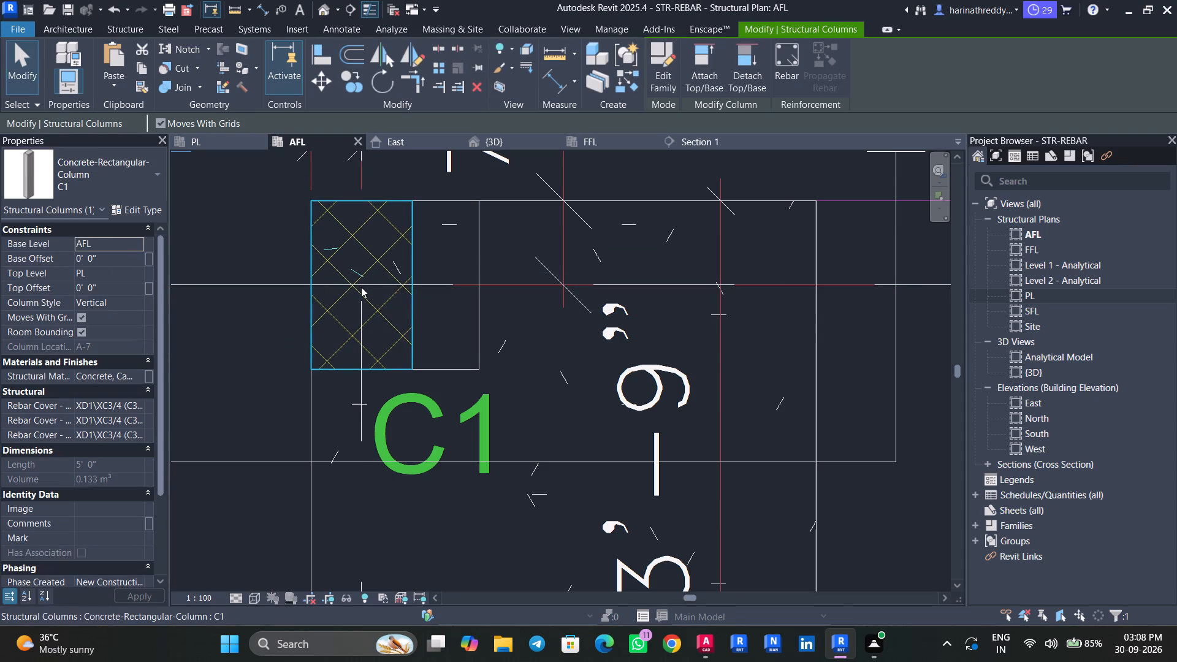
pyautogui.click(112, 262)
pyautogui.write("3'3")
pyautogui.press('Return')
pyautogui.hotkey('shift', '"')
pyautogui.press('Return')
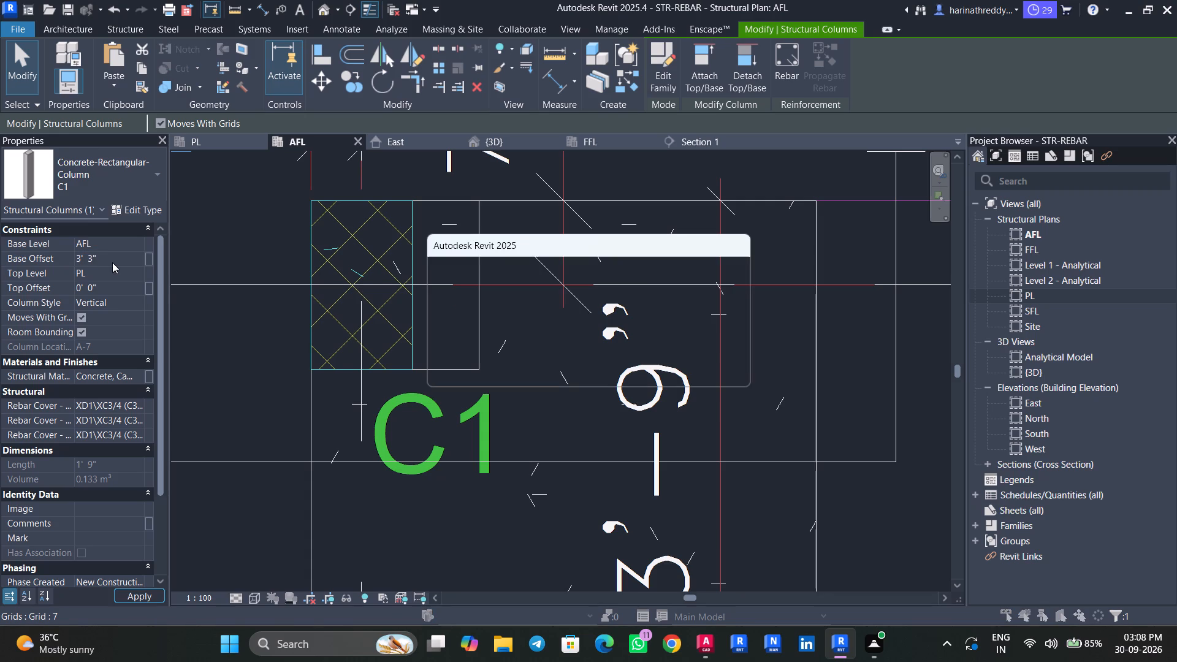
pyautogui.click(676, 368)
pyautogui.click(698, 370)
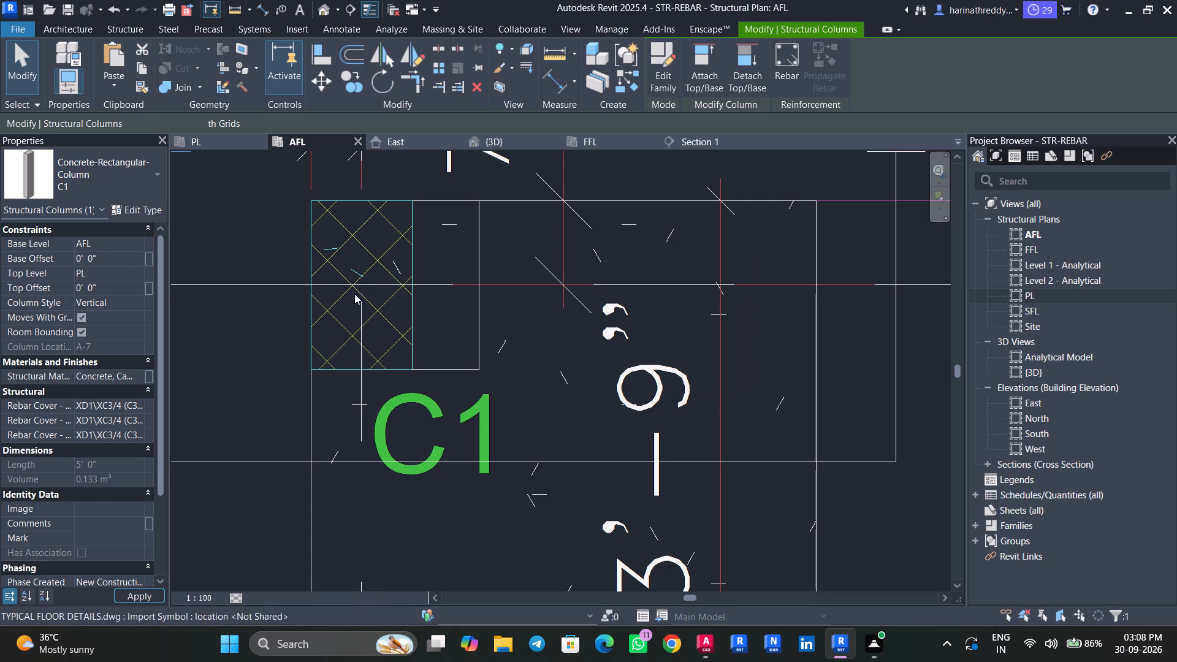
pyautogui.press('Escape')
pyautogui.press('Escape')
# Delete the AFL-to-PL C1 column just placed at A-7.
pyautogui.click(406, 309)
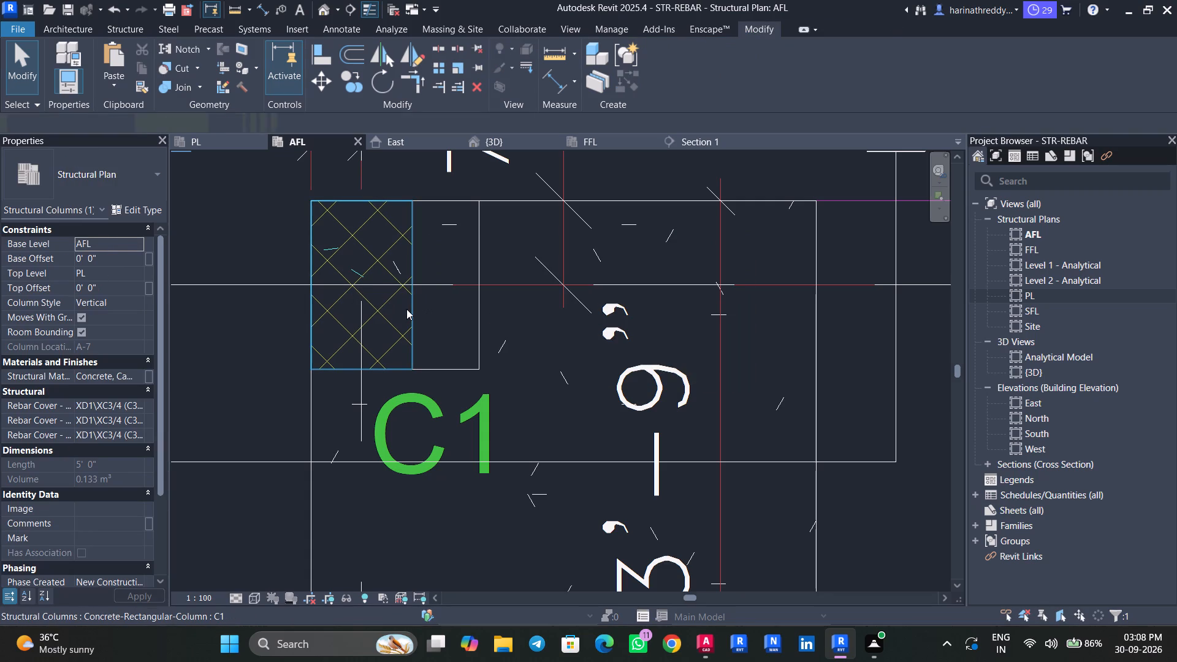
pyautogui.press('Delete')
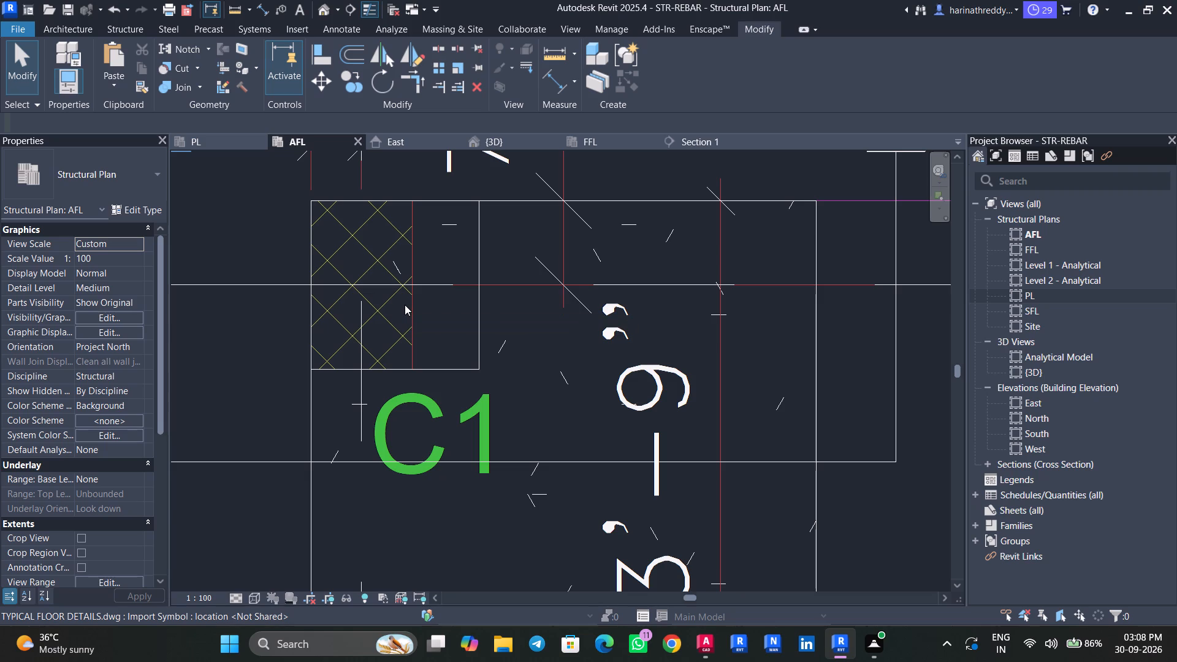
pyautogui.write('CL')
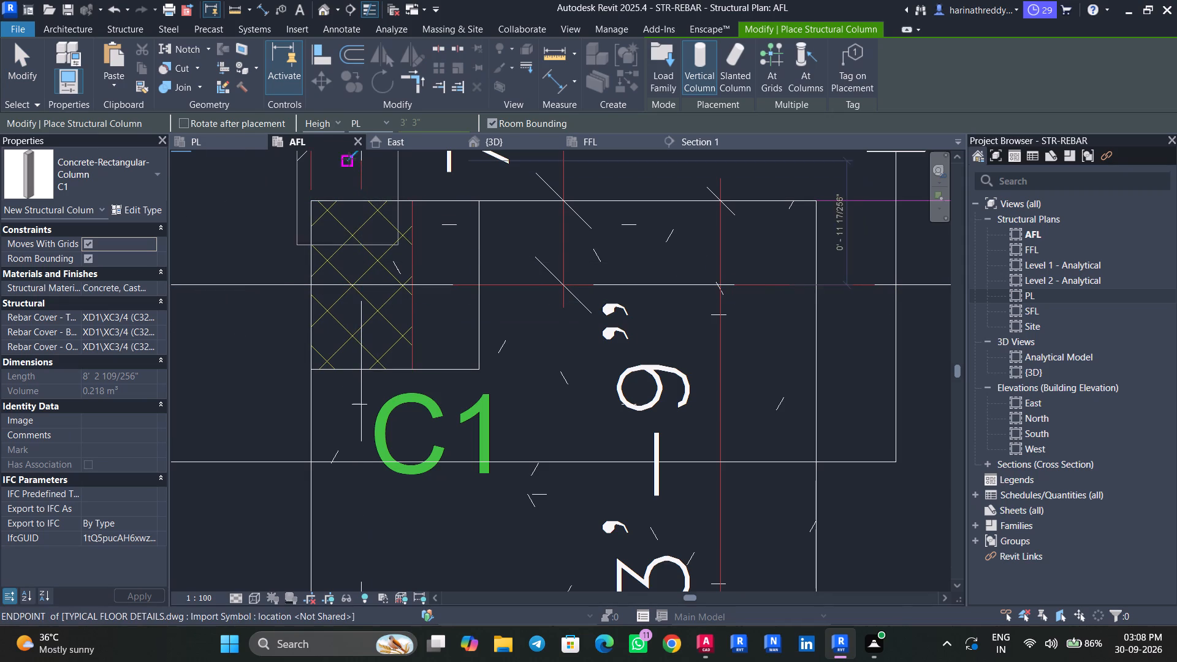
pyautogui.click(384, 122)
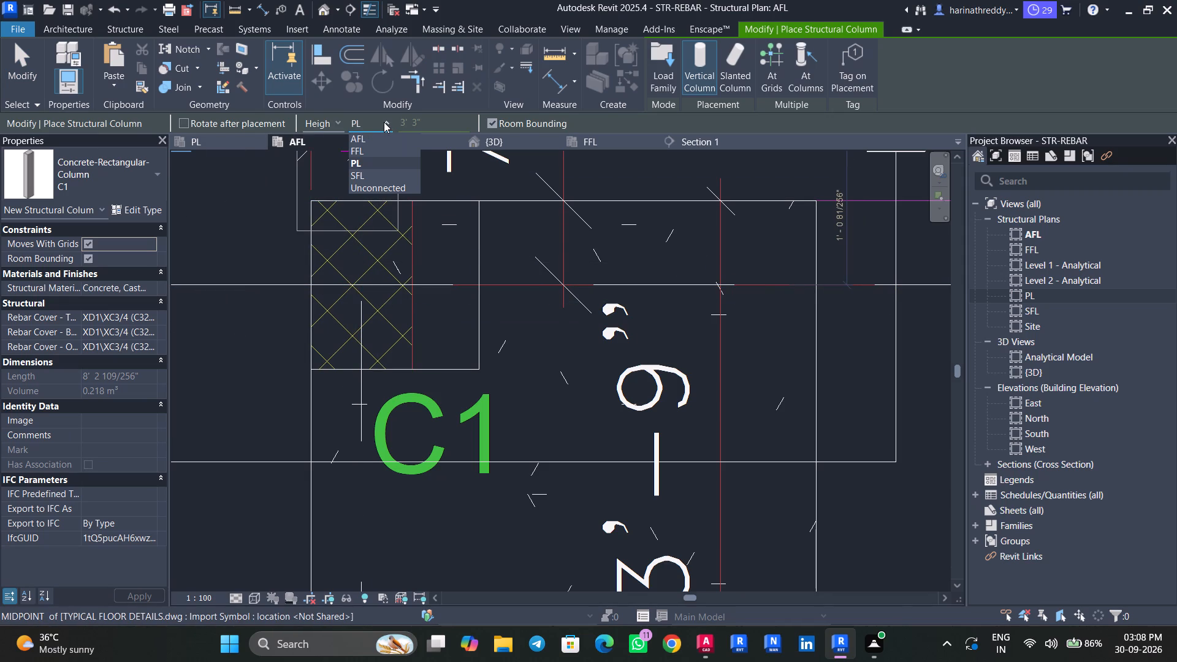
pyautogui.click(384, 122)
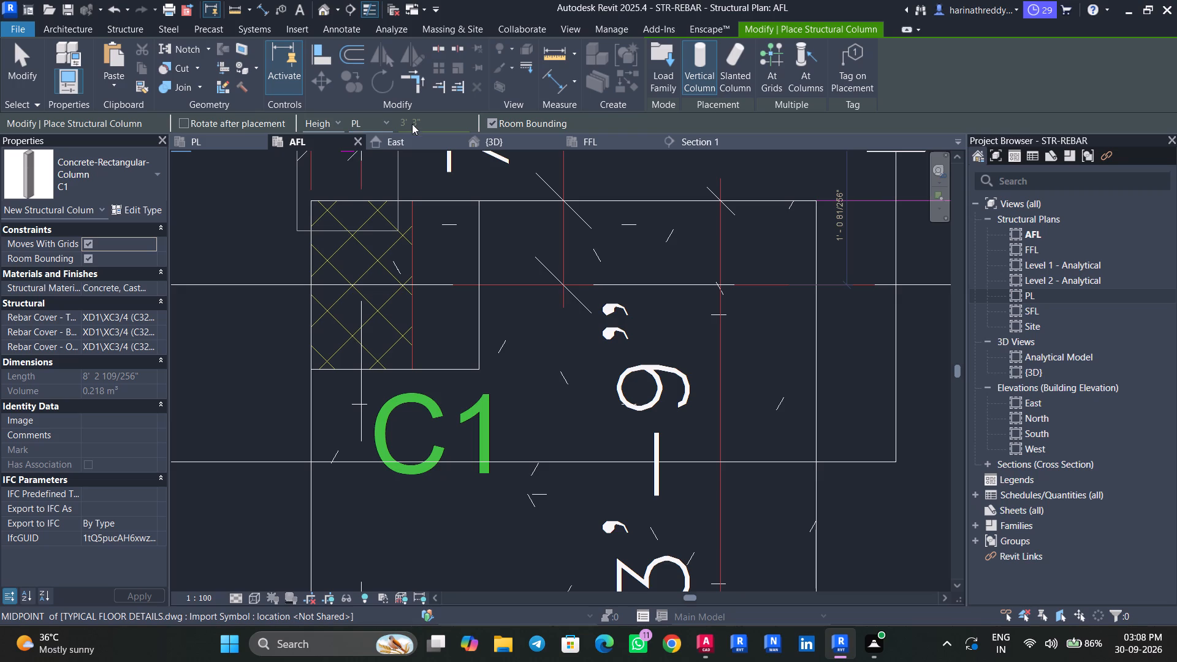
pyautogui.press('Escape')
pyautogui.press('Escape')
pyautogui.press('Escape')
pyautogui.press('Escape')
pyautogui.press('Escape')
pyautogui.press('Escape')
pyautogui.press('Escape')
# In the East elevation, add a level offset 3' 3" above AFL by picking the AFL level line.
pyautogui.doubleClick(1035, 405)
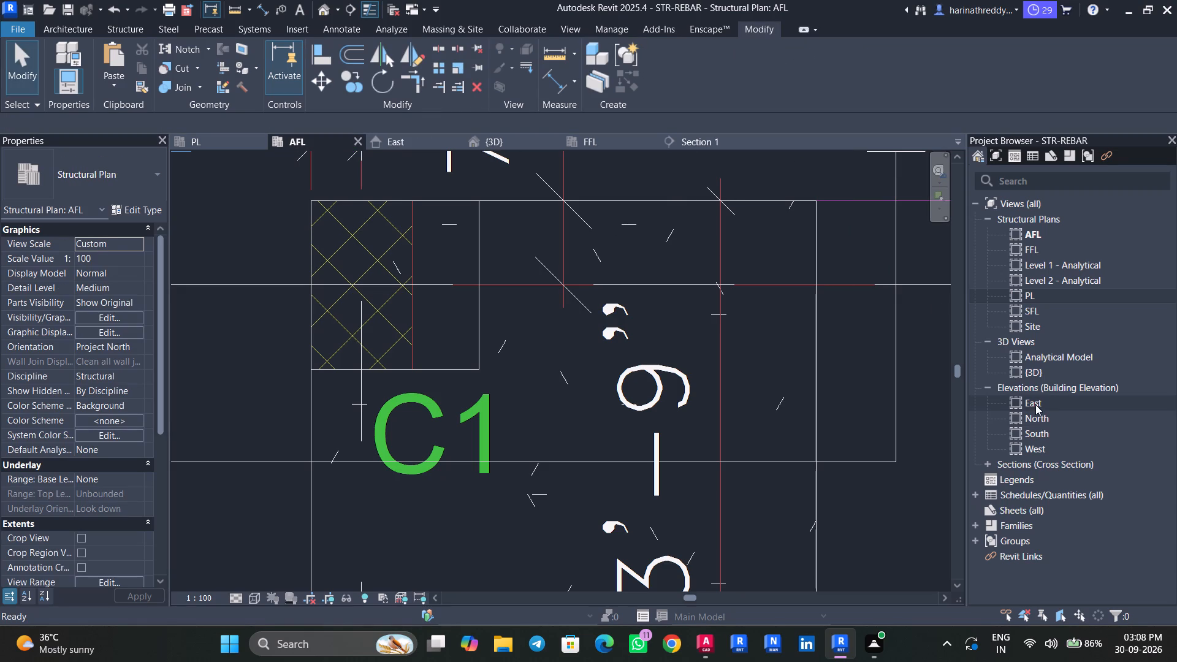
pyautogui.scroll(-5, 658, 409)
pyautogui.moveTo(661, 439); pyautogui.dragTo(734, 408, button='middle')
pyautogui.scroll(5, 729, 452)
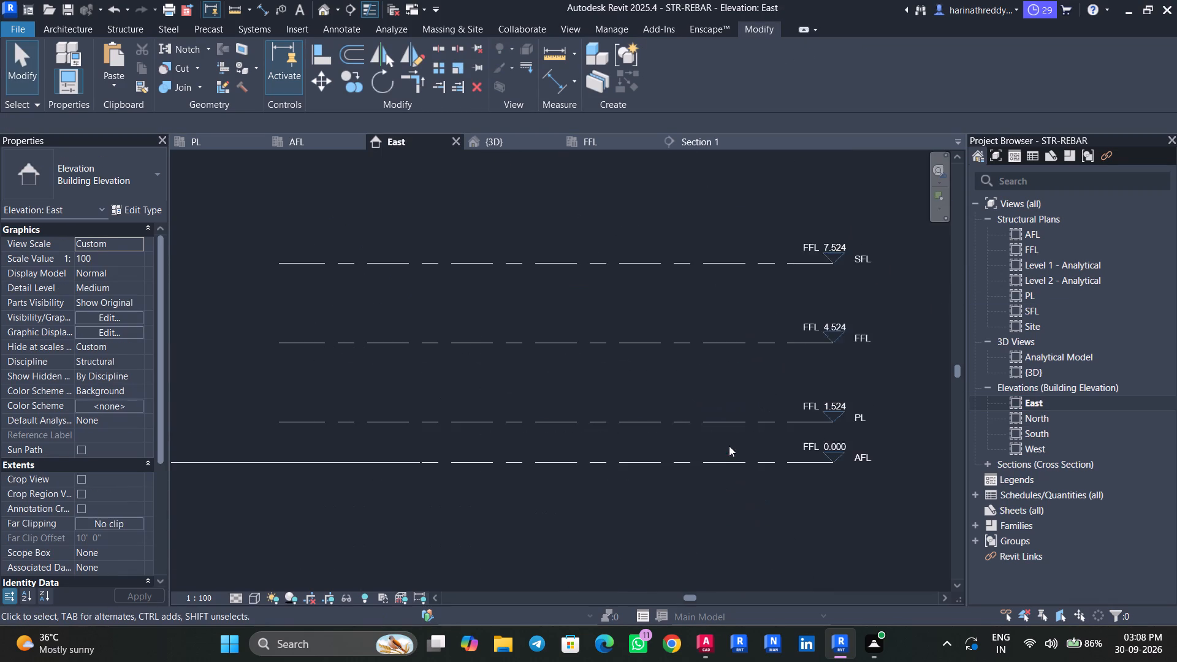
pyautogui.write('LL')
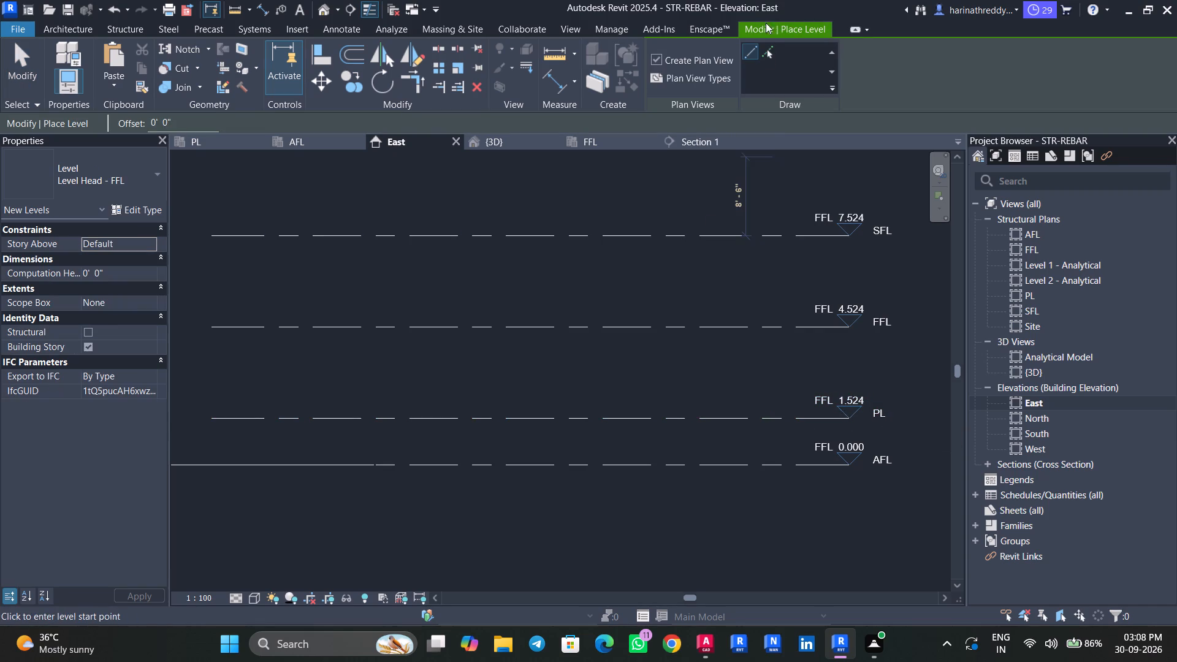
pyautogui.click(768, 56)
pyautogui.moveTo(198, 118); pyautogui.dragTo(133, 128)
pyautogui.press('3')
pyautogui.press('\\')
pyautogui.press('Home')
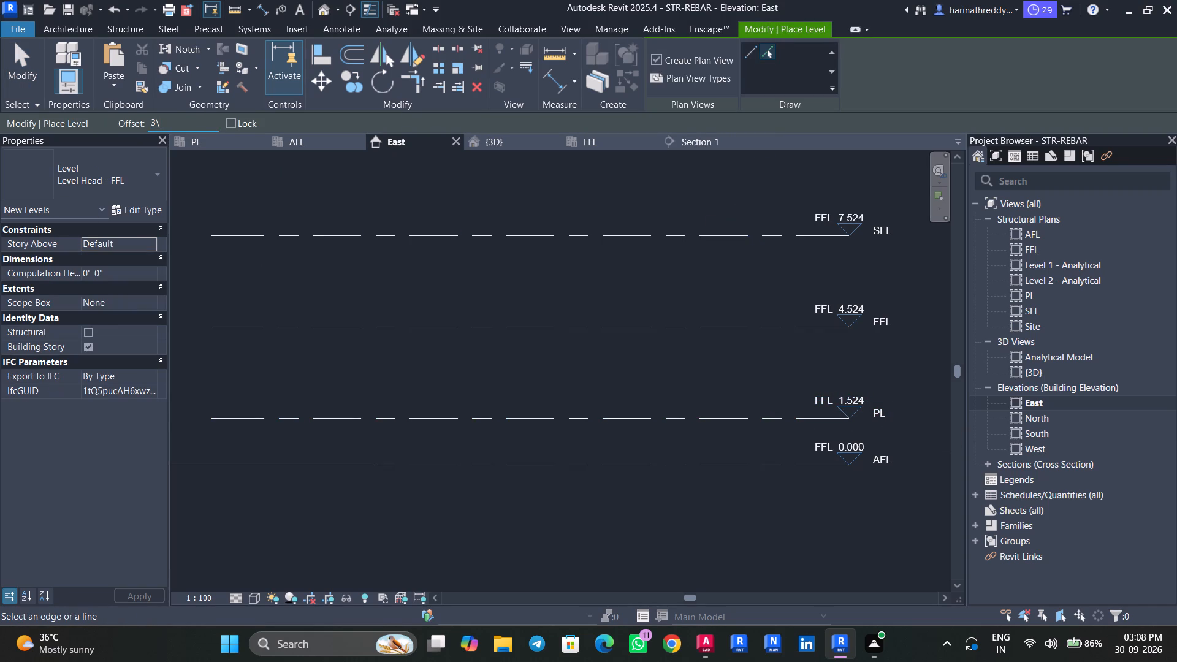
pyautogui.press('BackSpace')
pyautogui.press('Right')
pyautogui.press('Right')
pyautogui.press('BackSpace')
pyautogui.press("'")
pyautogui.press('3')
pyautogui.hotkey('shift', '"')
pyautogui.press('Return')
pyautogui.moveTo(619, 479); pyautogui.dragTo(479, 438, button='middle')
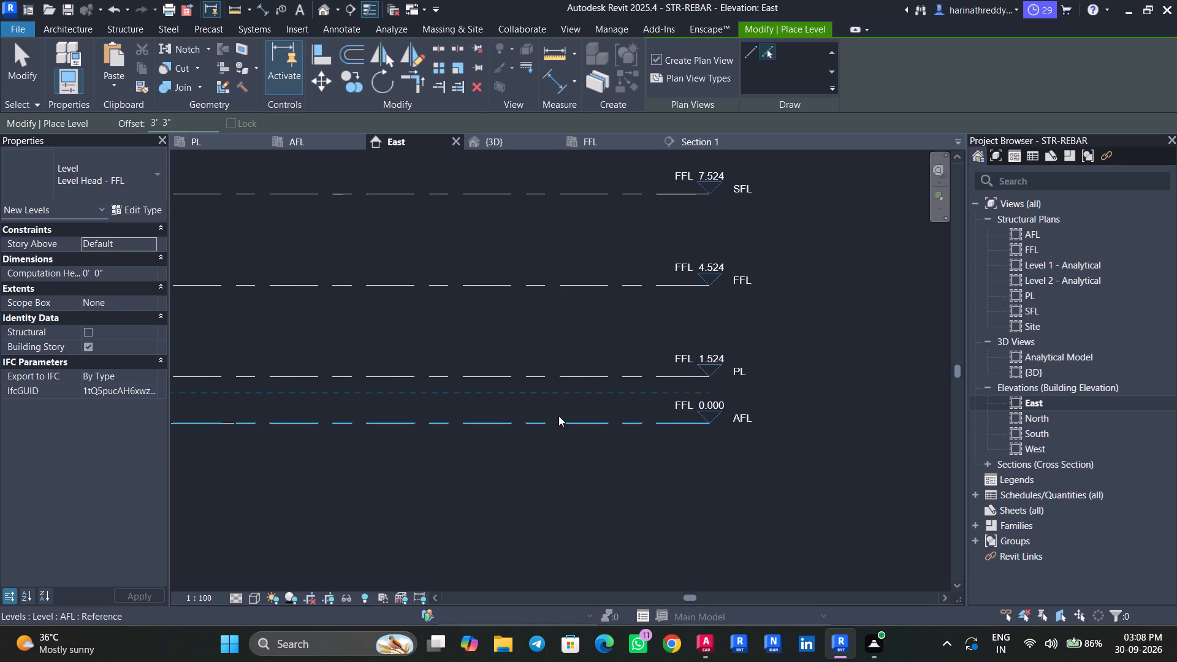
pyautogui.scroll(1, 558, 420)
pyautogui.scroll(-1, 558, 420)
pyautogui.scroll(2, 558, 420)
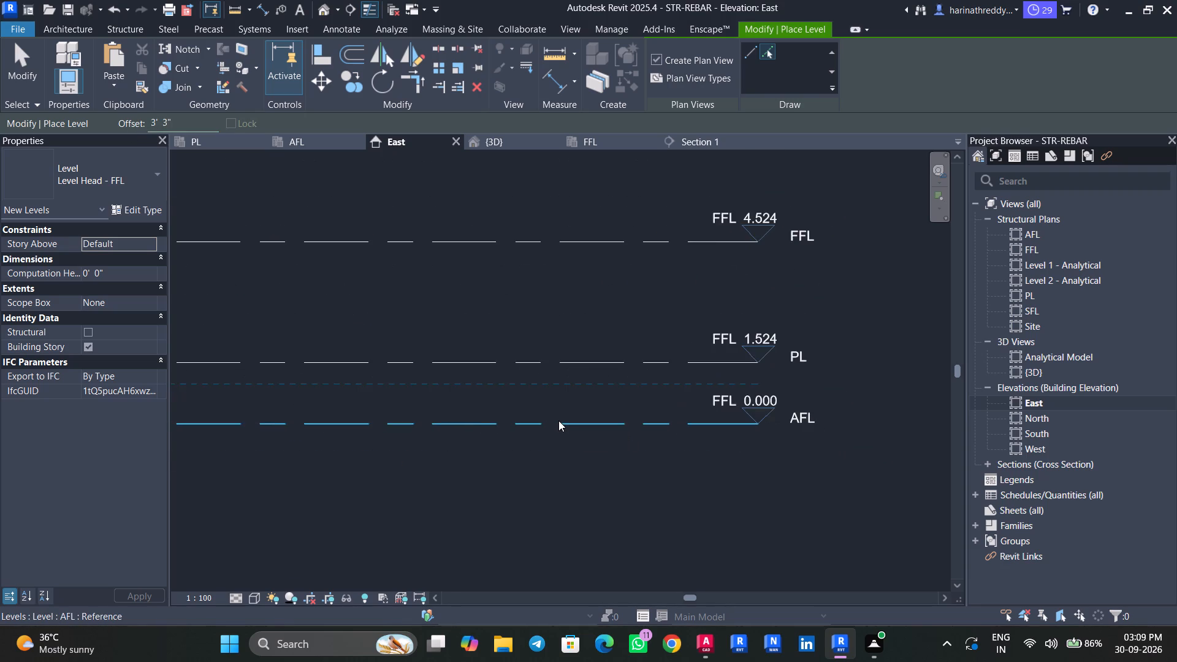
pyautogui.moveTo(558, 420); pyautogui.dragTo(775, 453, button='middle')
pyautogui.scroll(-2, 775, 453)
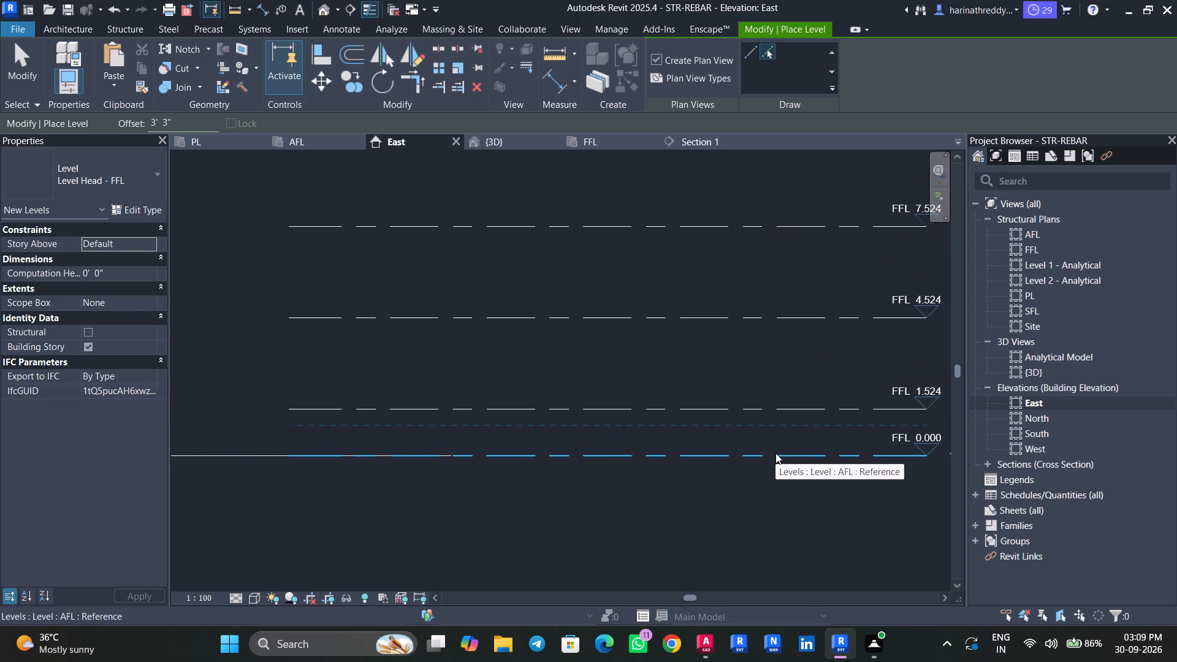
pyautogui.moveTo(775, 453); pyautogui.dragTo(753, 454, button='middle')
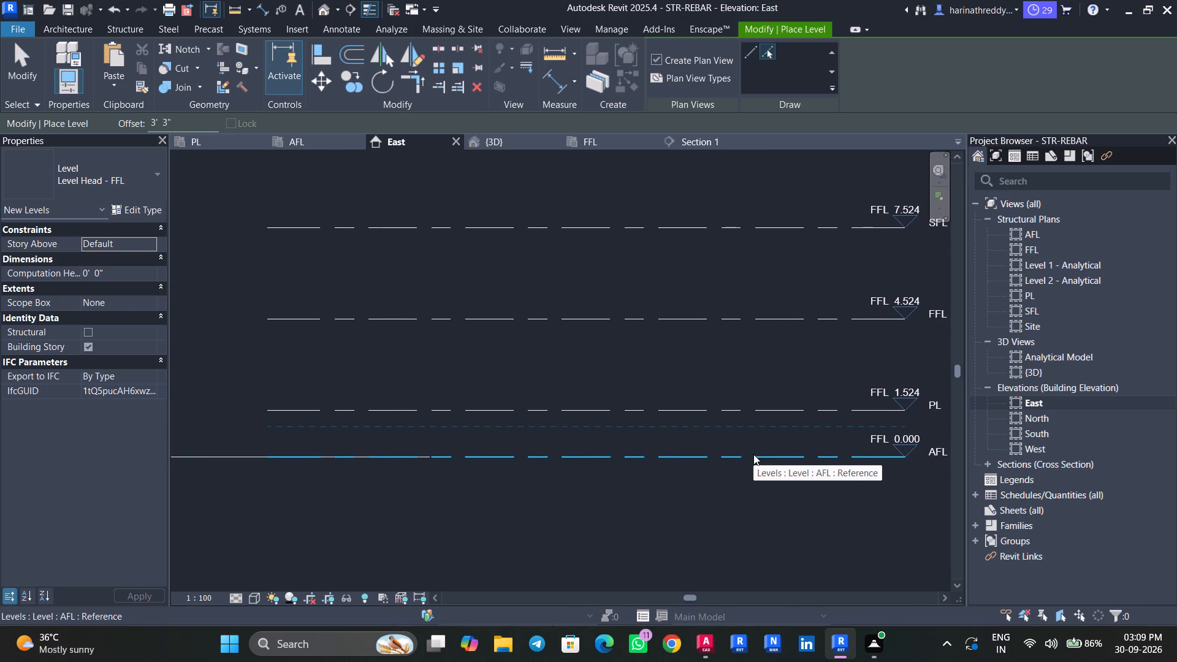
pyautogui.click(753, 454)
pyautogui.press('Escape')
pyautogui.press('Escape')
pyautogui.press('Escape')
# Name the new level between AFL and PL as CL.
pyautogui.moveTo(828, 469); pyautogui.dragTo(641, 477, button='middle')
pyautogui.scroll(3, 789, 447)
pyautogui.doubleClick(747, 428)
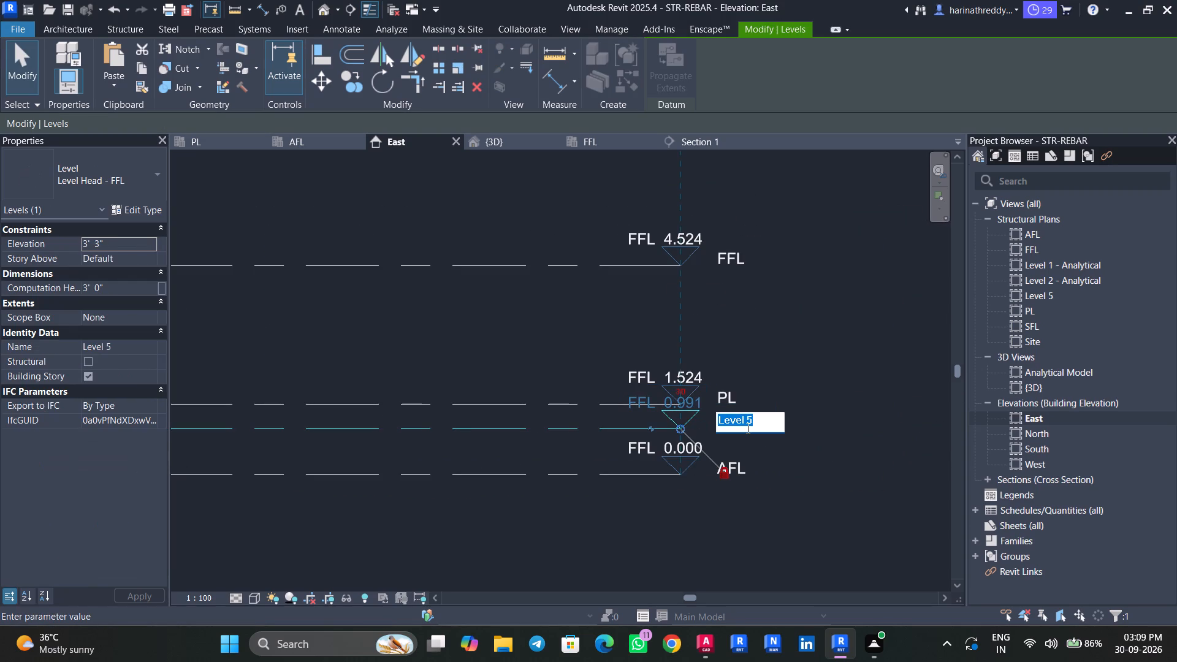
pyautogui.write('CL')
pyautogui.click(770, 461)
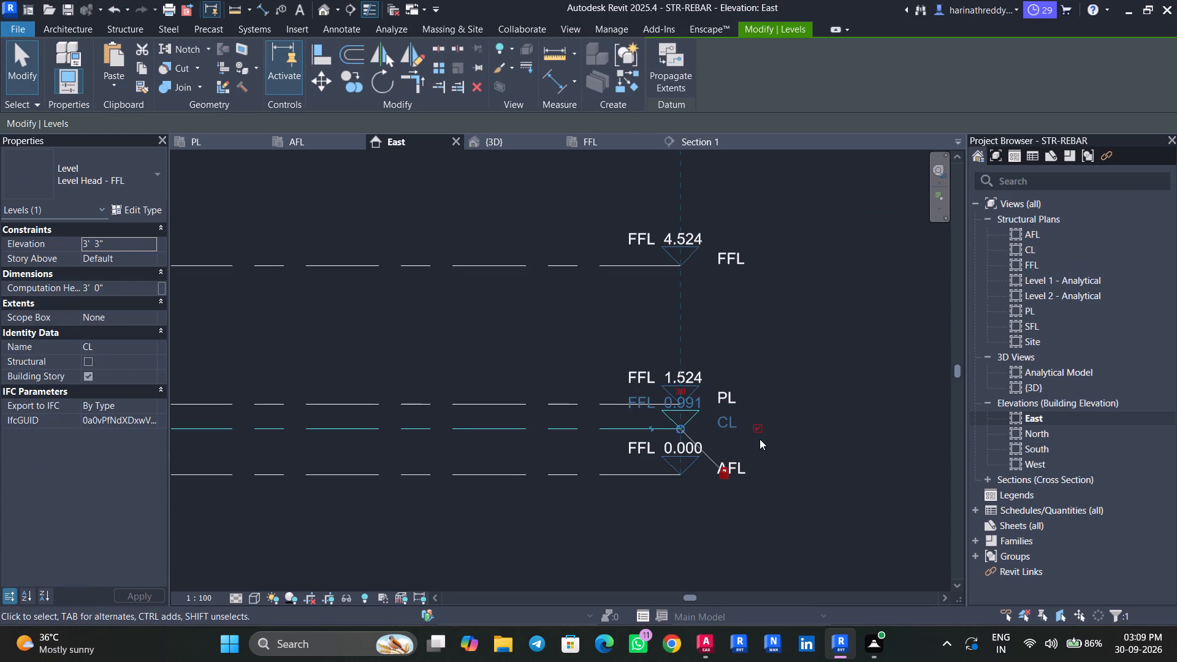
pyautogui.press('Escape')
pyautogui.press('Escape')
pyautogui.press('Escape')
# Rename the level between AFL and PL as PEDESTAL LEVEL.
pyautogui.moveTo(522, 497); pyautogui.dragTo(617, 522, button='middle')
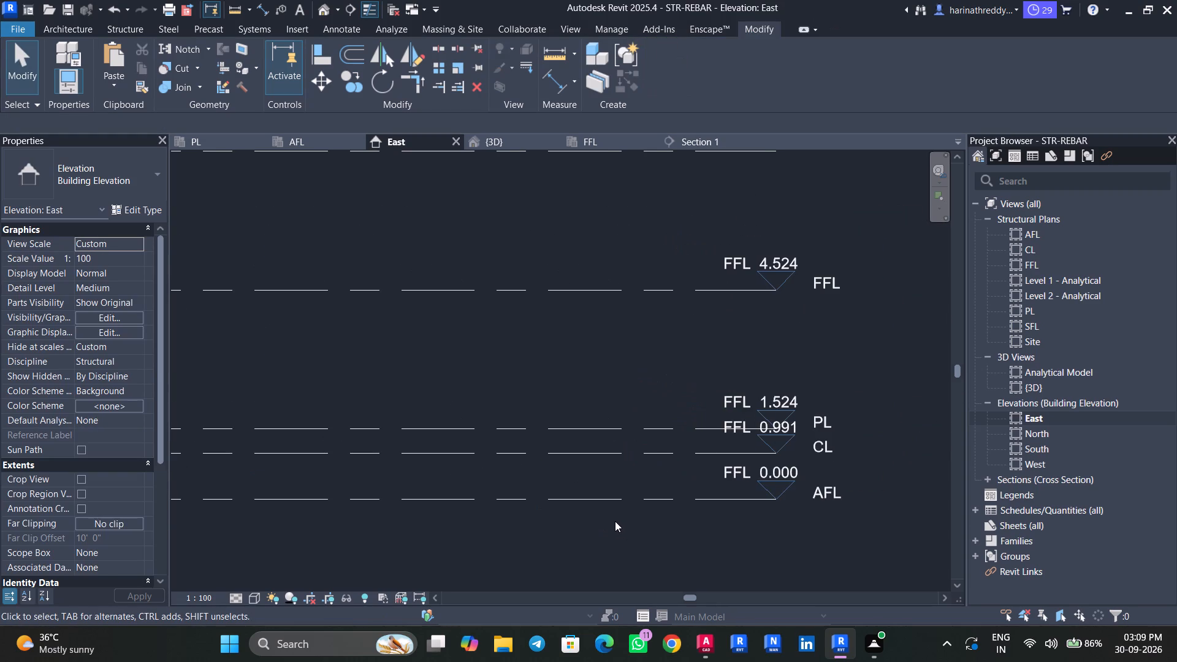
pyautogui.click(828, 448)
pyautogui.click(828, 448)
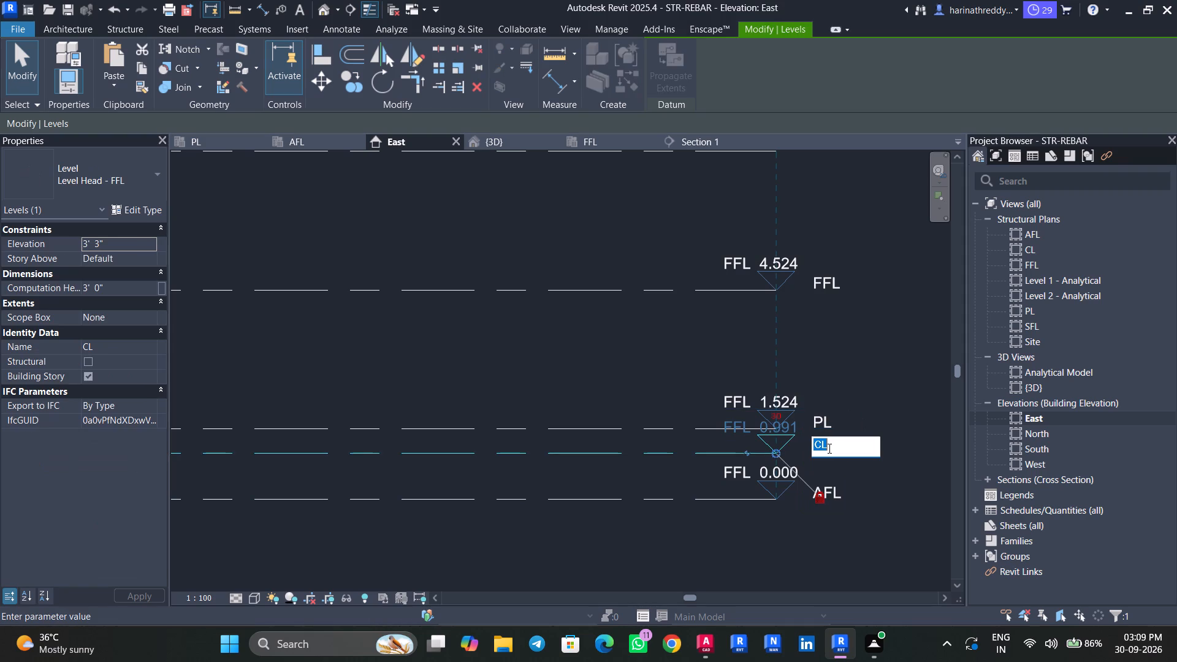
pyautogui.press('p')
pyautogui.write('EDESTAL LEVEL')
pyautogui.click(859, 393)
pyautogui.press('Escape')
pyautogui.press('Escape')
pyautogui.press('Escape')
# Set the elevation of level PL to 3 m.
pyautogui.click(768, 397)
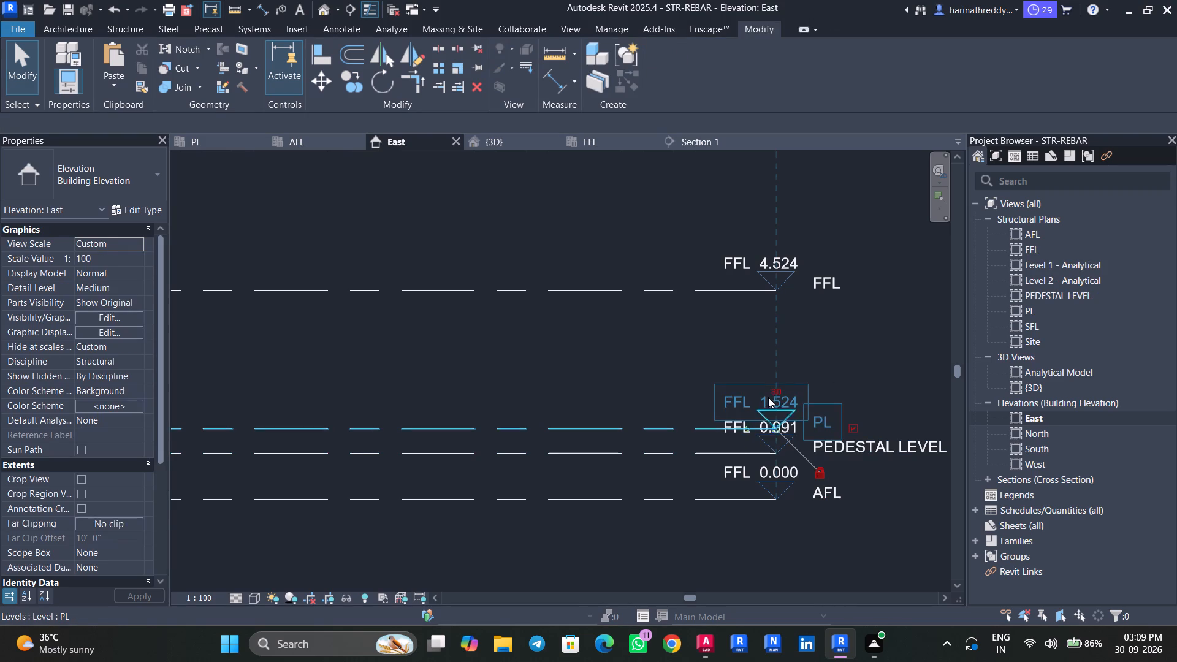
pyautogui.click(772, 400)
pyautogui.write('3M')
pyautogui.press('Return')
pyautogui.press('Escape')
pyautogui.press('Escape')
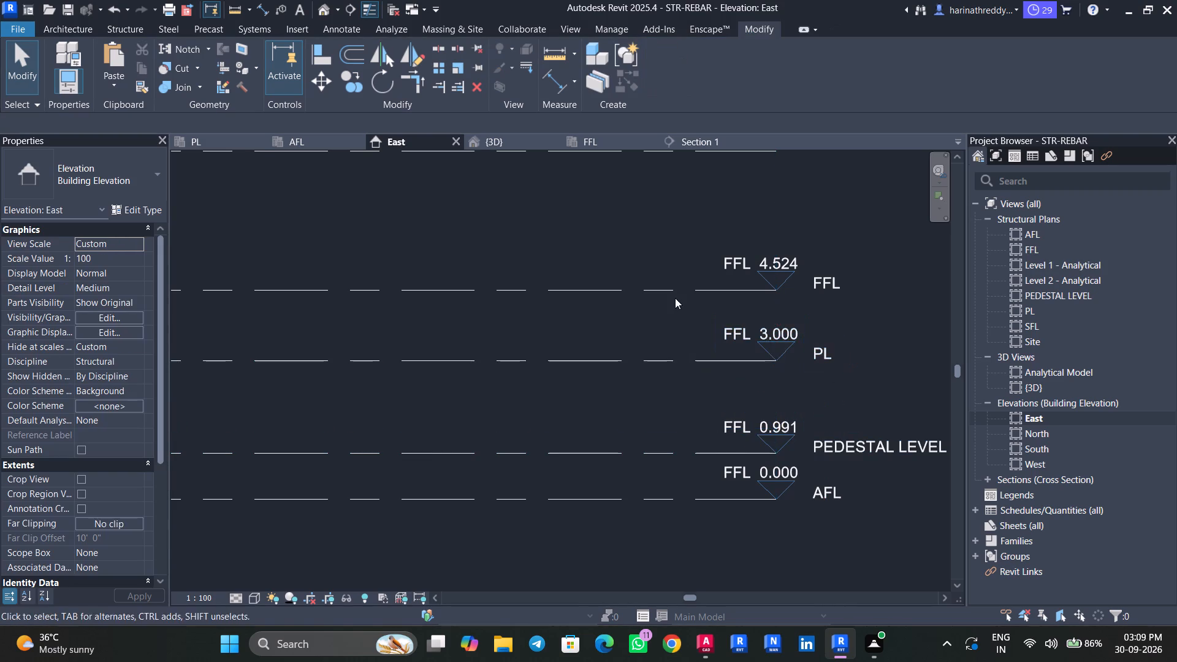
# Set the elevation of level FFL to 6 m.
pyautogui.moveTo(675, 298); pyautogui.dragTo(677, 393, button='middle')
pyautogui.click(767, 349)
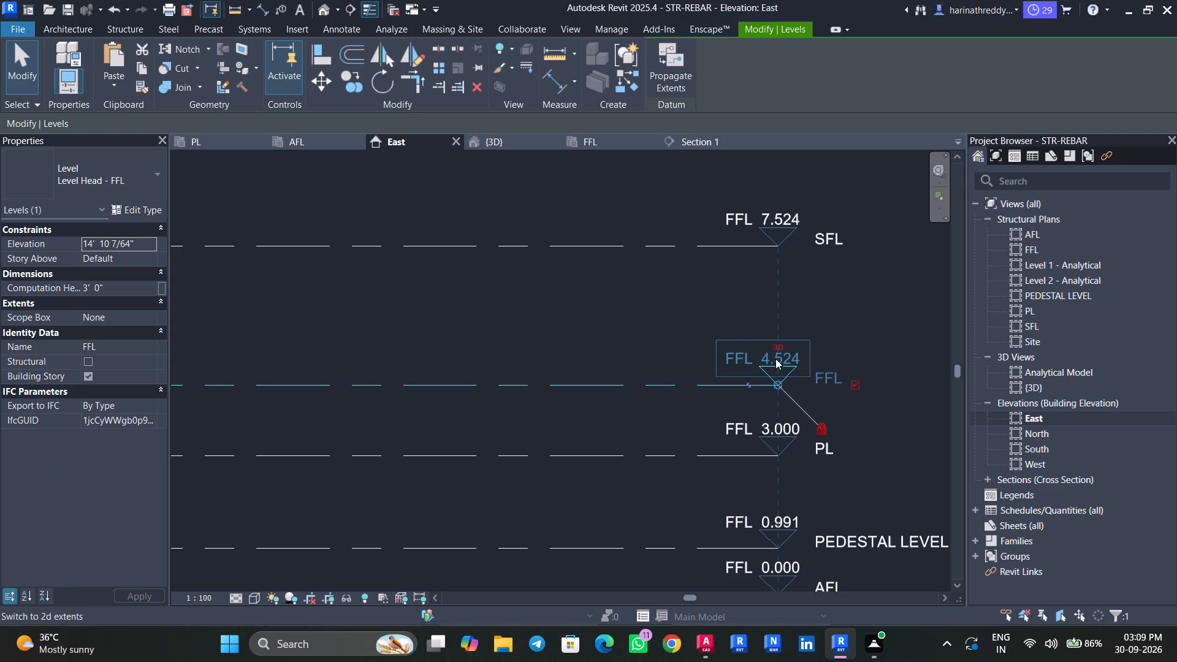
pyautogui.click(775, 359)
pyautogui.write('6M')
pyautogui.press('Return')
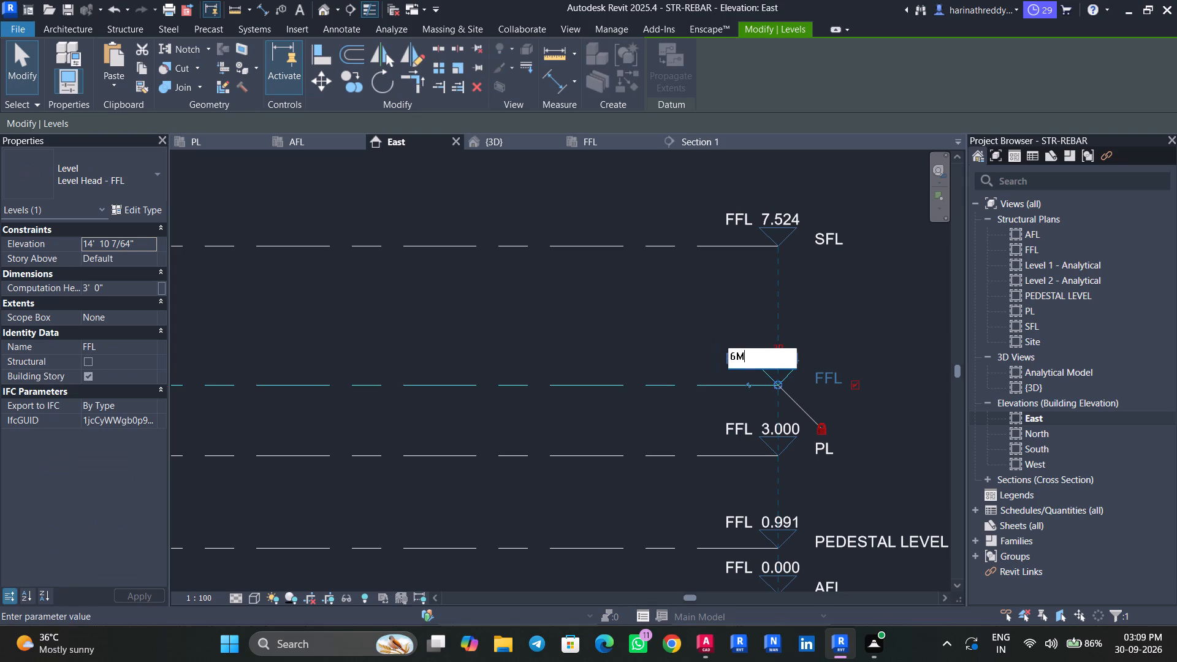
pyautogui.press('Escape')
pyautogui.press('Escape')
# Set the elevation of level SFL to 9 m.
pyautogui.click(770, 215)
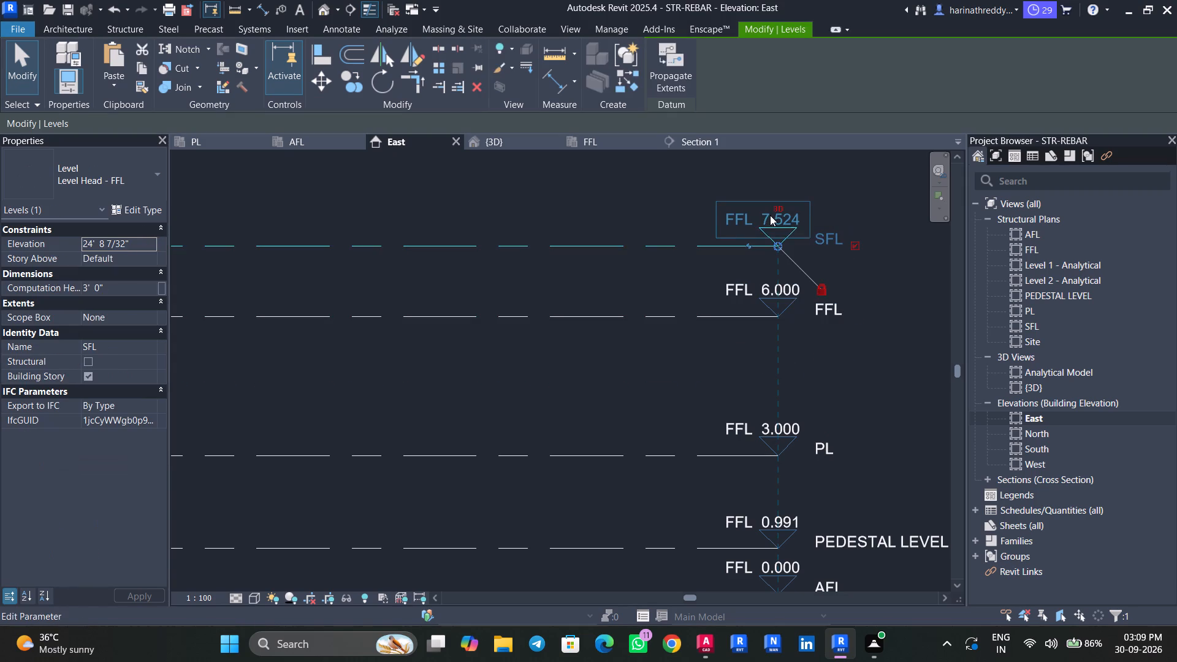
pyautogui.click(770, 215)
pyautogui.press('9')
pyautogui.press('m')
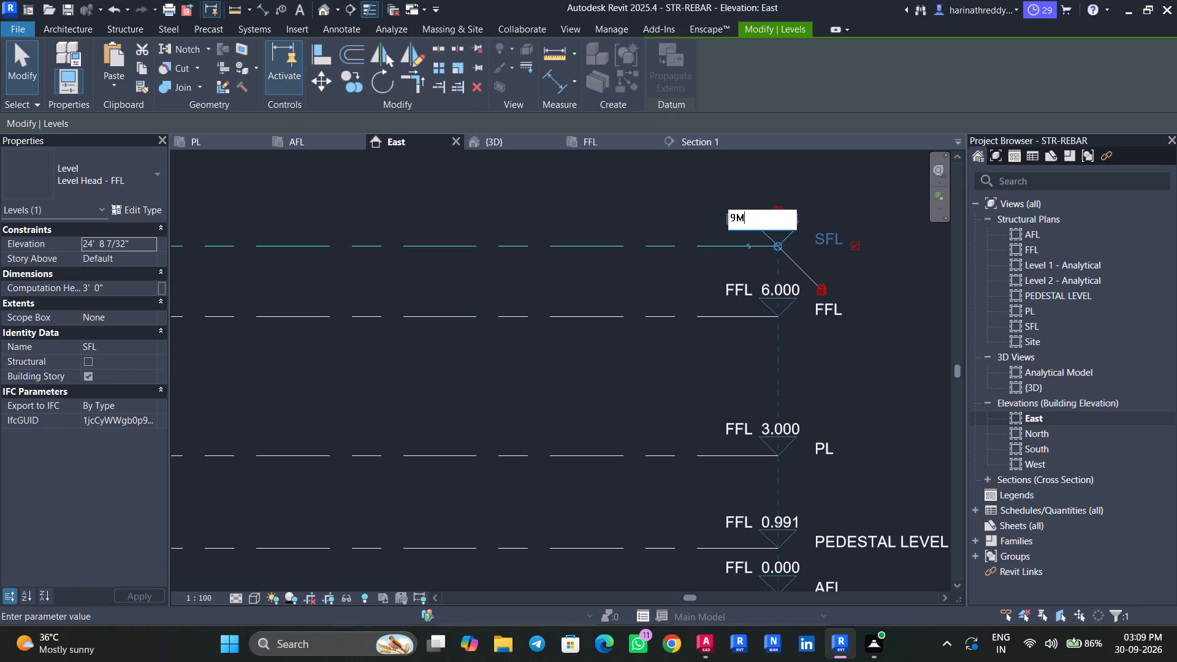
pyautogui.press('Return')
pyautogui.press('Escape')
pyautogui.press('Escape')
# Review the revised levels in the East elevation and examine the pedestals, columns and plinth beams in the 3D view.
pyautogui.moveTo(666, 275); pyautogui.dragTo(706, 186, button='middle')
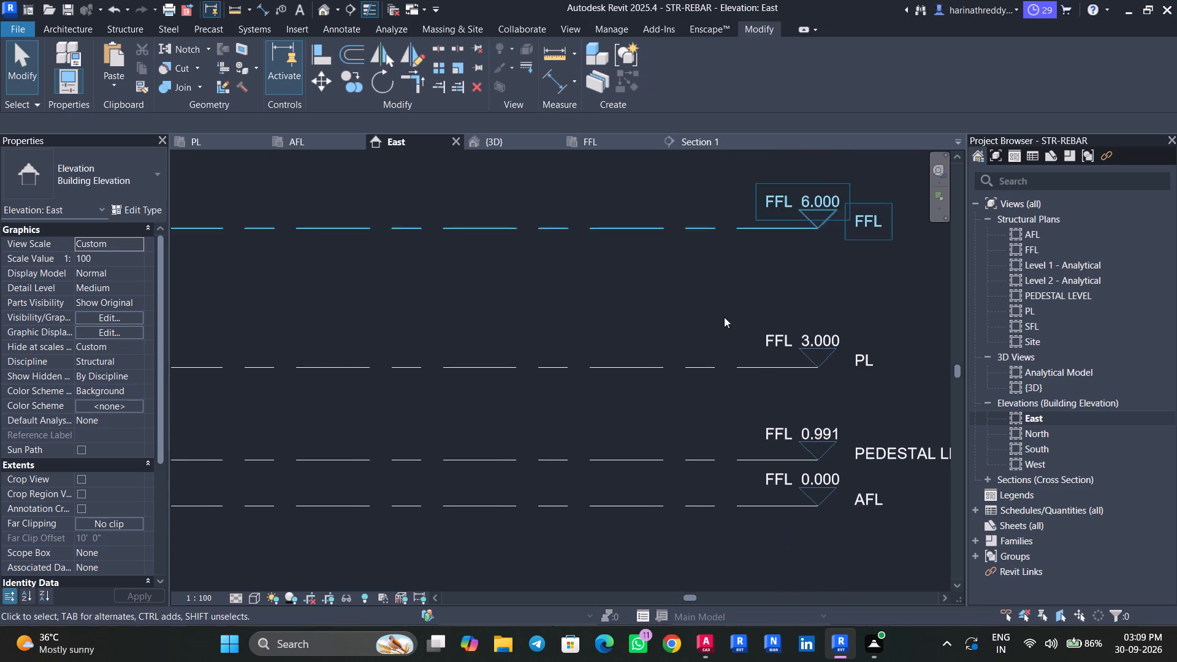
pyautogui.moveTo(731, 392); pyautogui.dragTo(657, 390, button='middle')
pyautogui.scroll(-3, 637, 401)
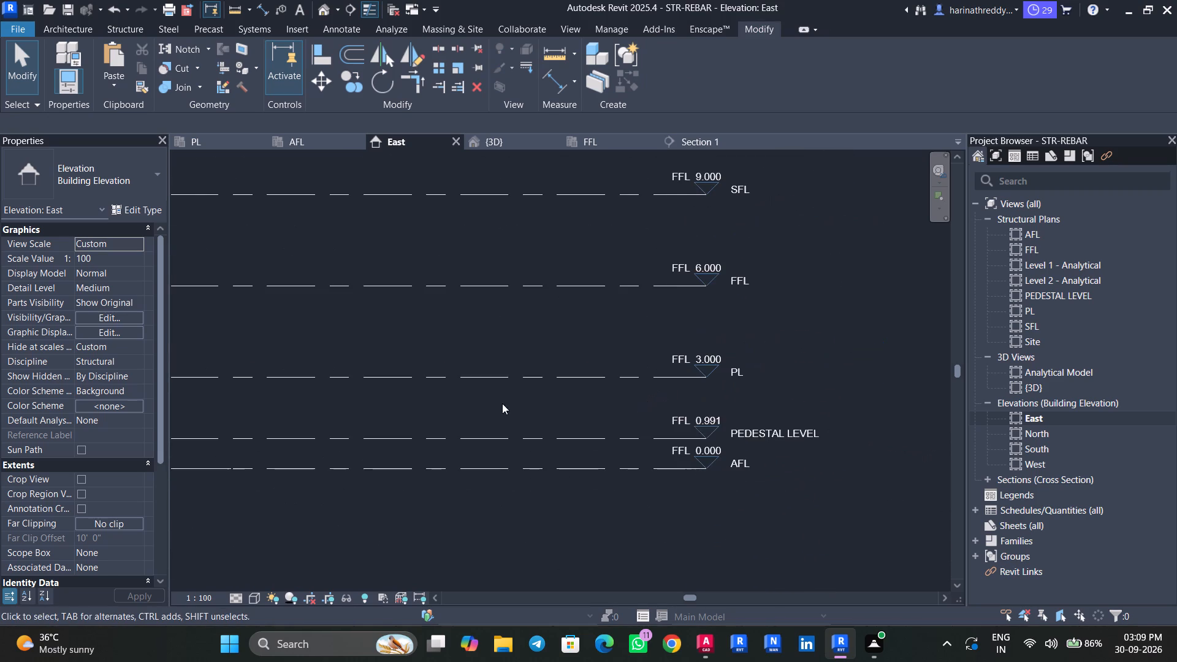
pyautogui.moveTo(502, 403); pyautogui.dragTo(598, 409, button='middle')
pyautogui.click(511, 140)
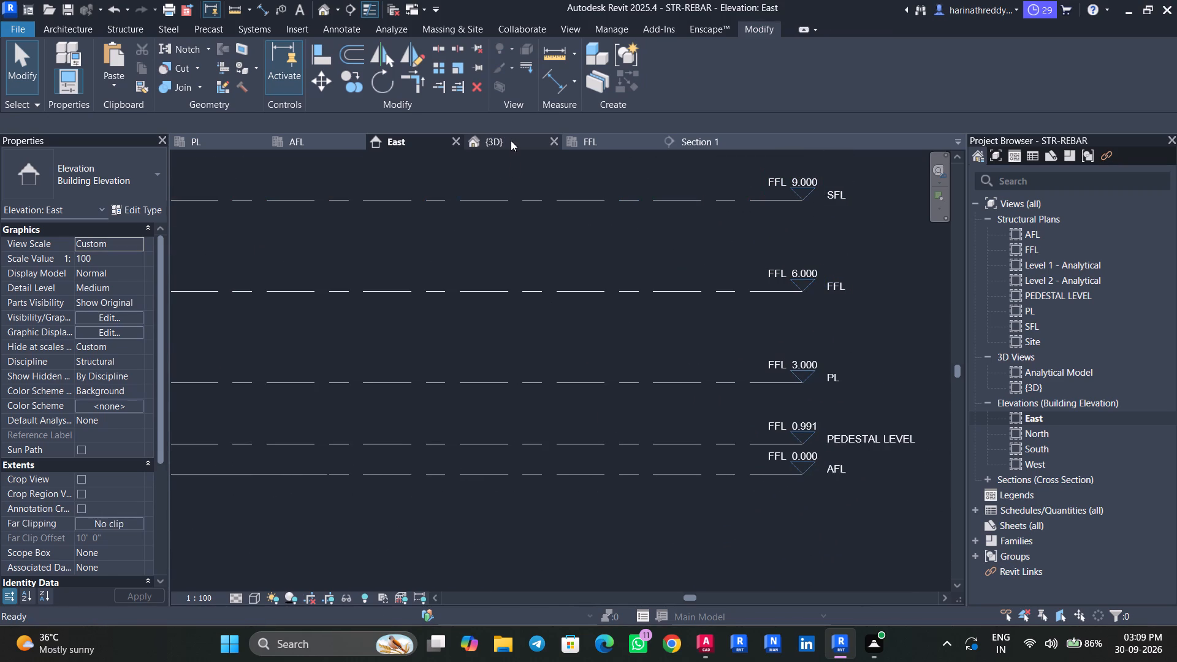
pyautogui.scroll(3, 263, 415)
pyautogui.keyDown('shift'); pyautogui.moveTo(263, 421); pyautogui.dragTo(280, 403, button='middle'); pyautogui.keyUp('shift')
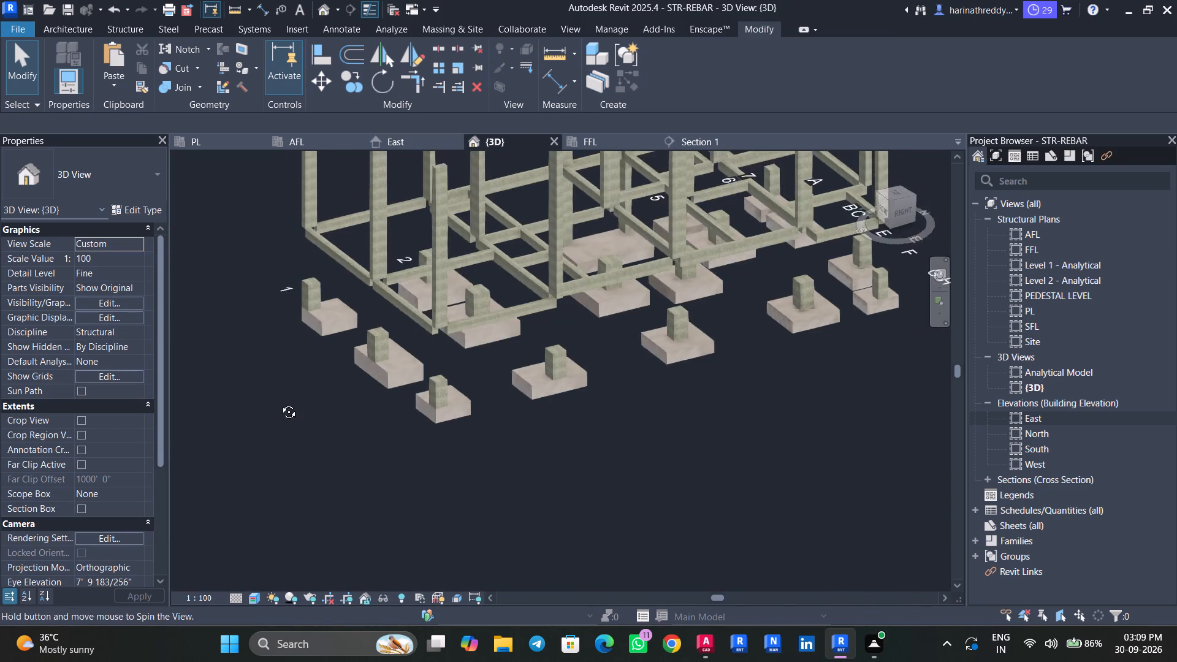
pyautogui.keyDown('shift'); pyautogui.moveTo(280, 403); pyautogui.dragTo(501, 372, button='middle'); pyautogui.keyUp('shift')
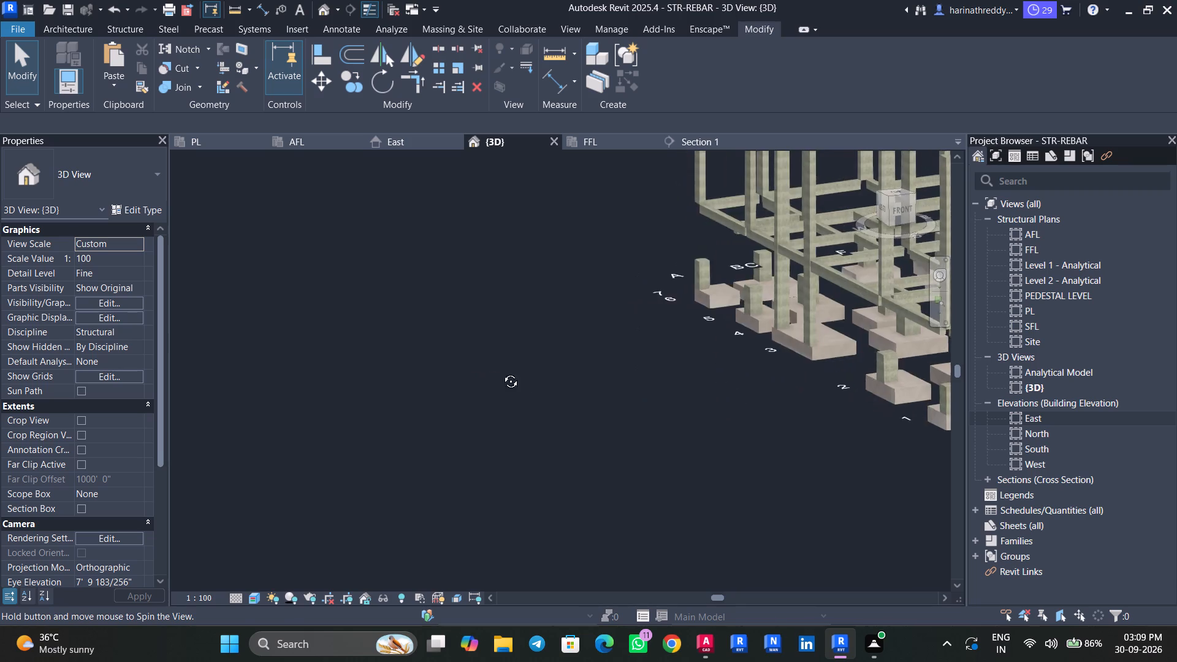
pyautogui.keyDown('shift'); pyautogui.moveTo(501, 372); pyautogui.dragTo(548, 376, button='middle'); pyautogui.keyUp('shift')
pyautogui.moveTo(566, 370); pyautogui.dragTo(336, 446, button='middle')
pyautogui.scroll(4, 615, 290)
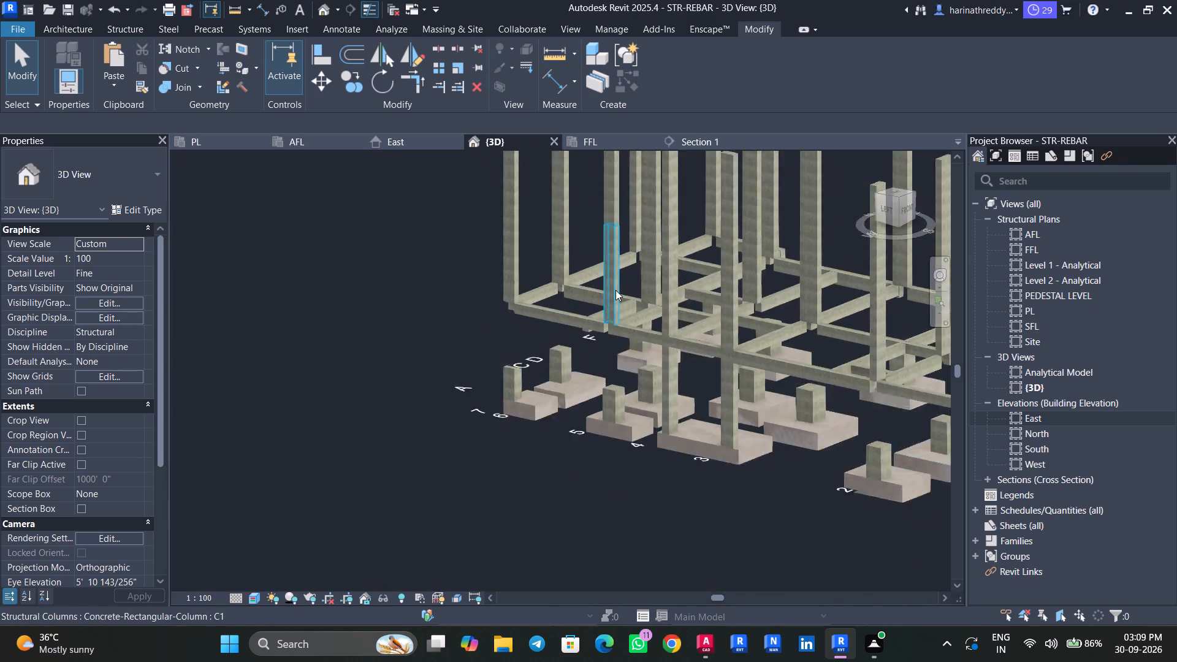
pyautogui.scroll(1, 615, 290)
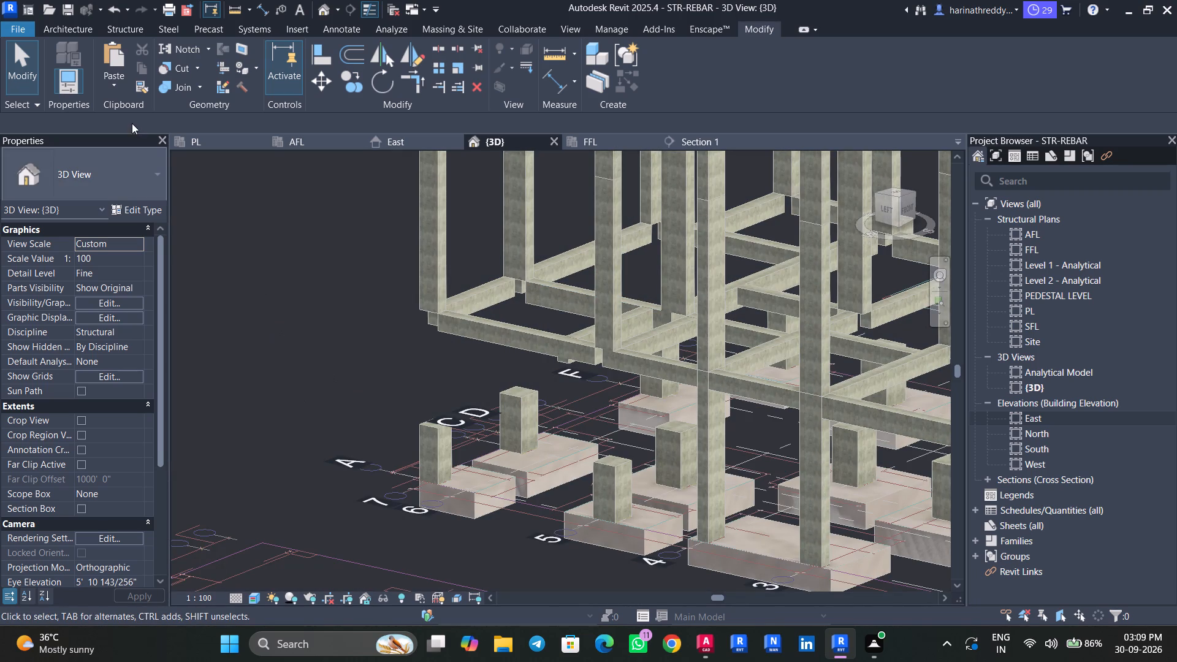
# Place a CF2 structural column centred on the A-7 pedestal in the PEDESTAL LEVEL plan, with its height up to level PL.
pyautogui.click(200, 137)
pyautogui.scroll(-3, 306, 275)
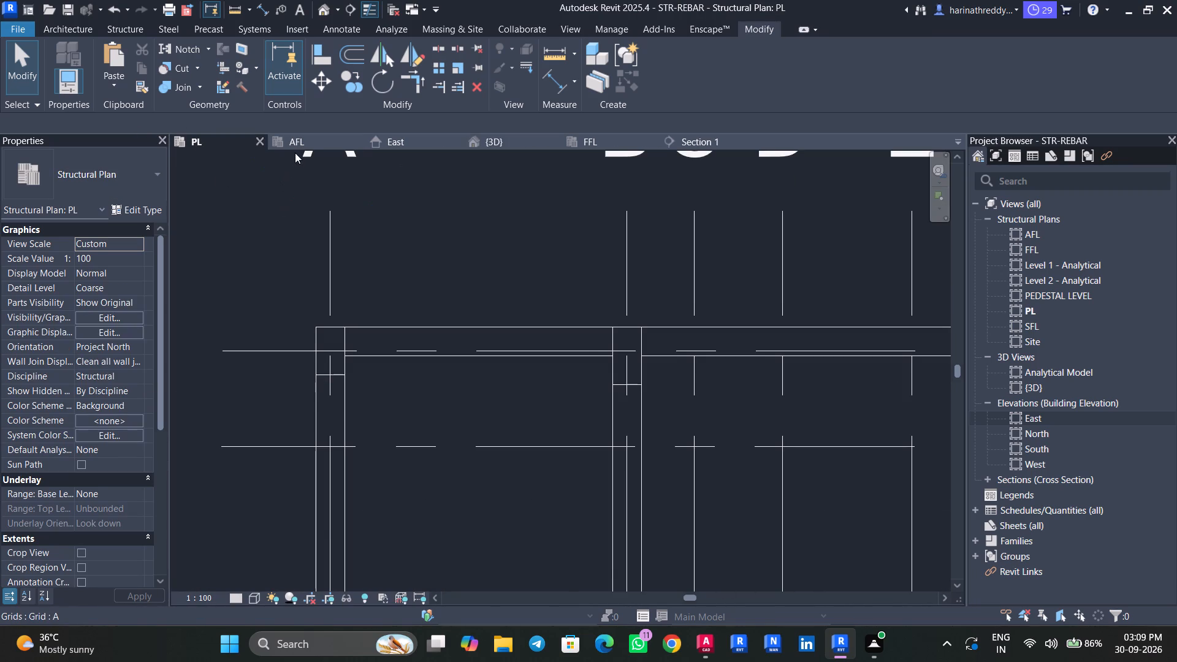
pyautogui.click(295, 147)
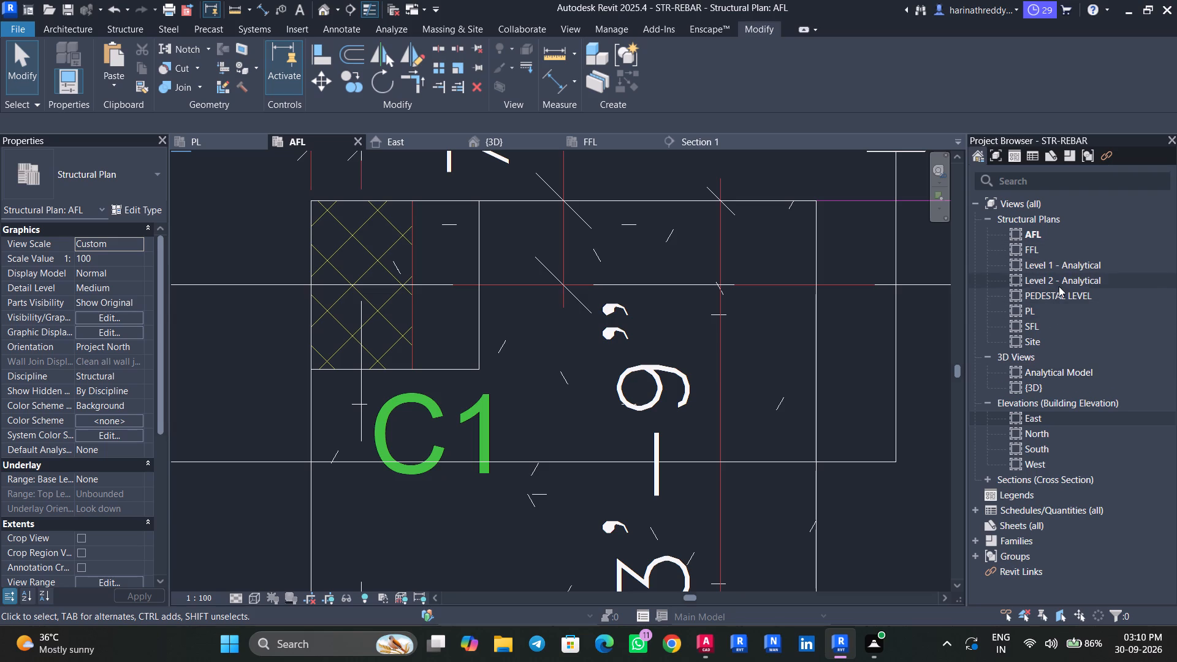
pyautogui.doubleClick(1071, 299)
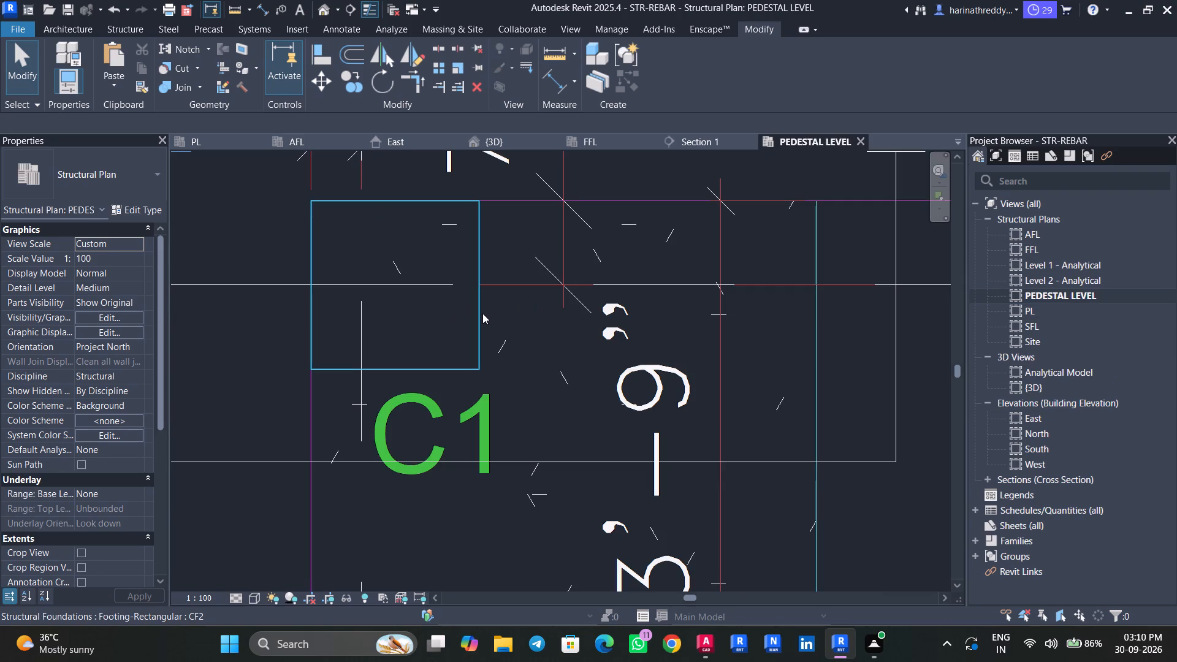
pyautogui.click(482, 313)
pyautogui.write('CS')
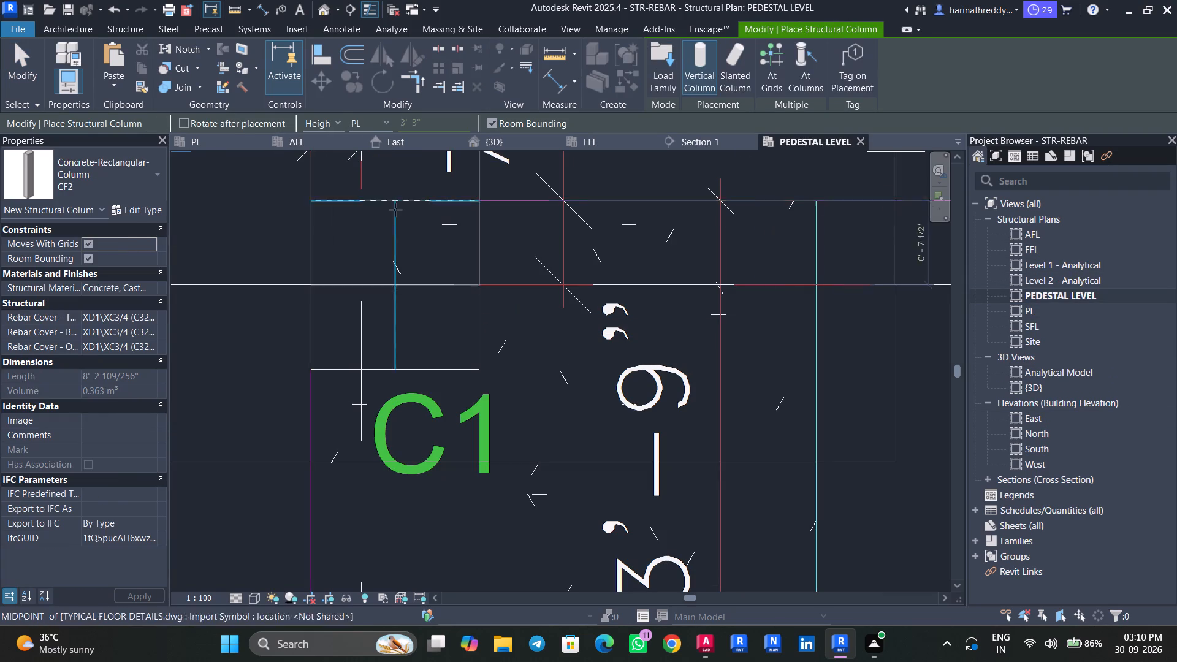
pyautogui.click(391, 286)
pyautogui.press('Escape')
pyautogui.press('Escape')
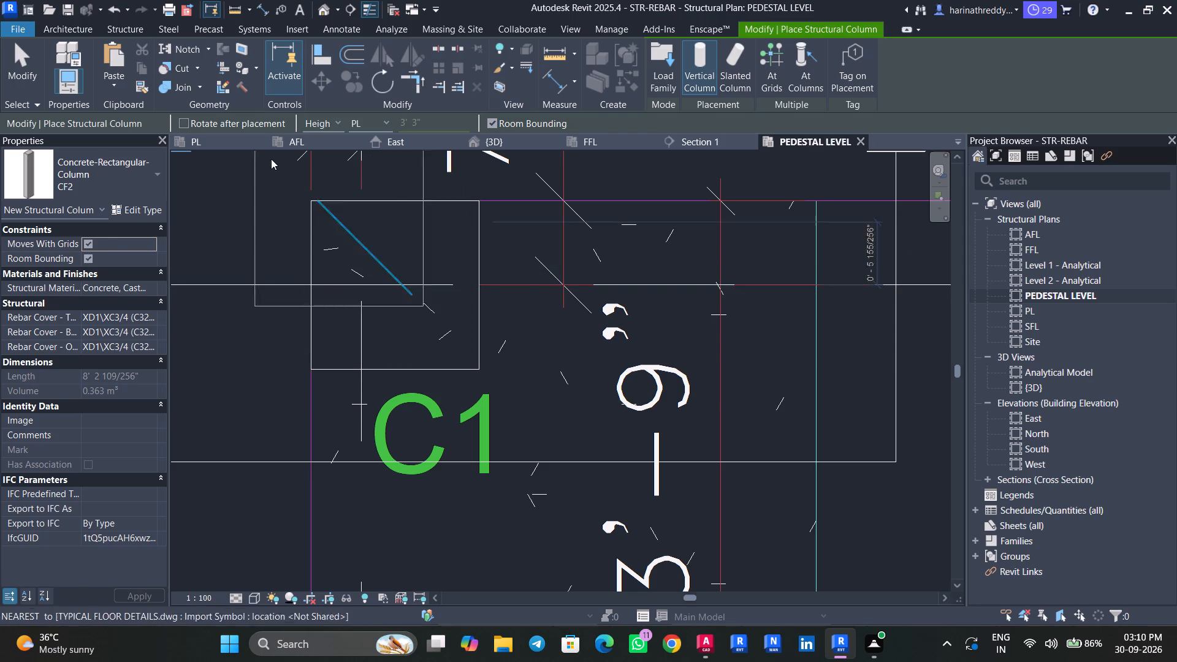
# Delete the CF2 column standing on the A-7 pedestal in the 3D view.
pyautogui.press('Escape')
pyautogui.press('Escape')
pyautogui.click(503, 141)
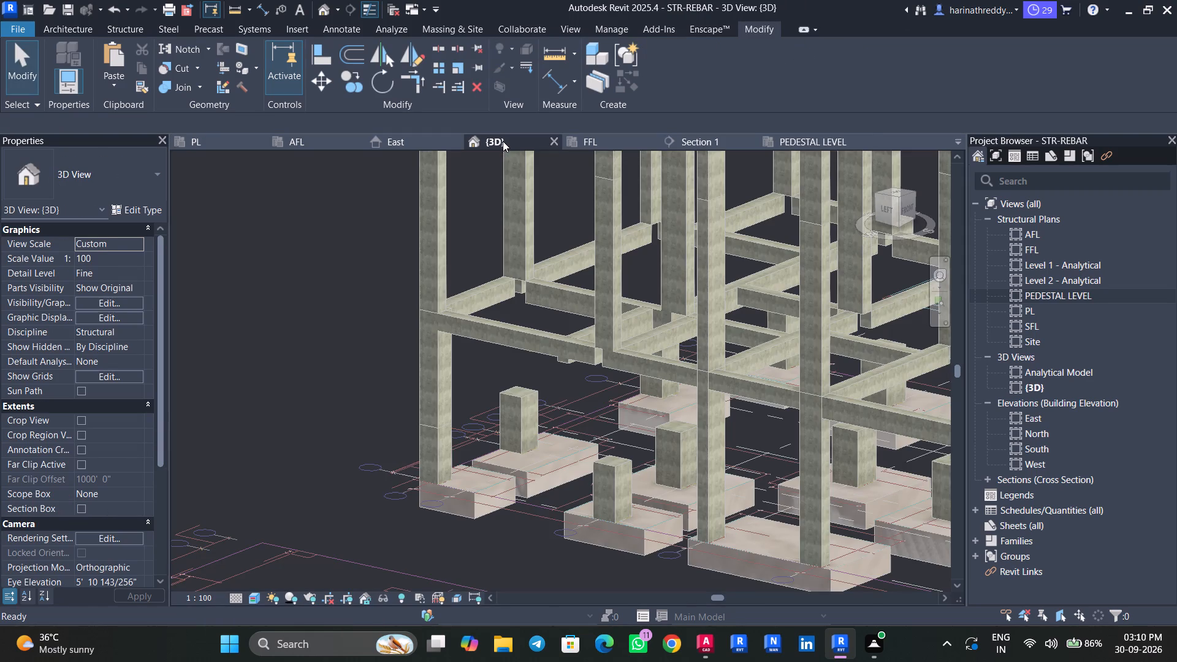
pyautogui.click(447, 403)
pyautogui.scroll(9, 442, 422)
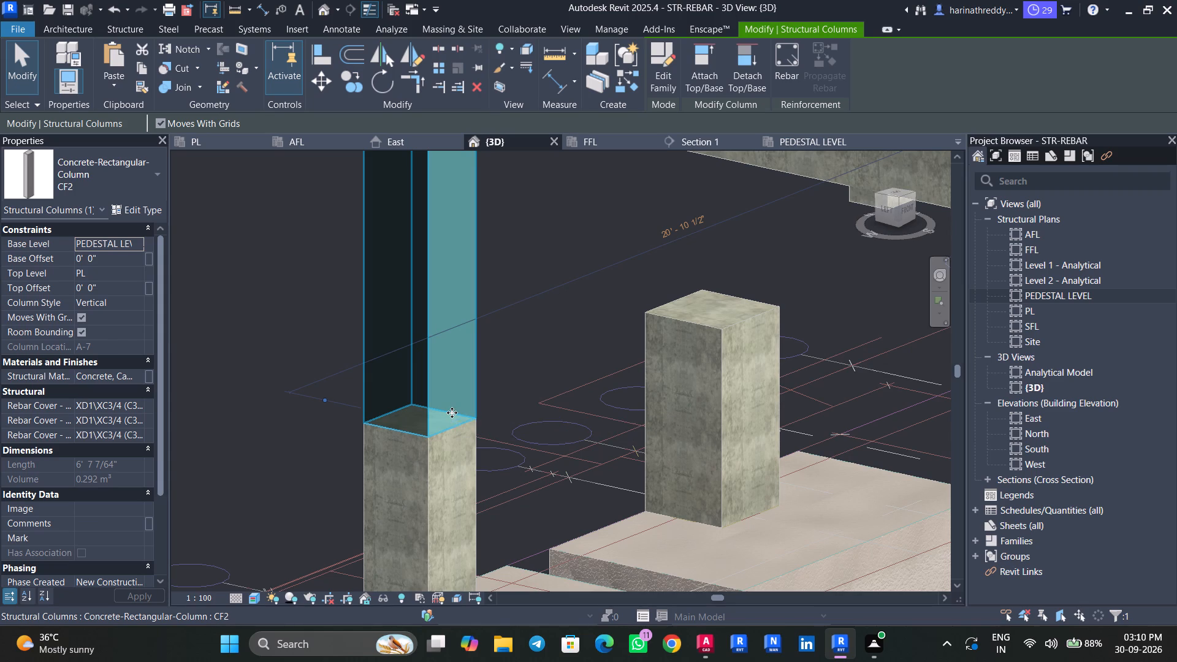
pyautogui.press('Delete')
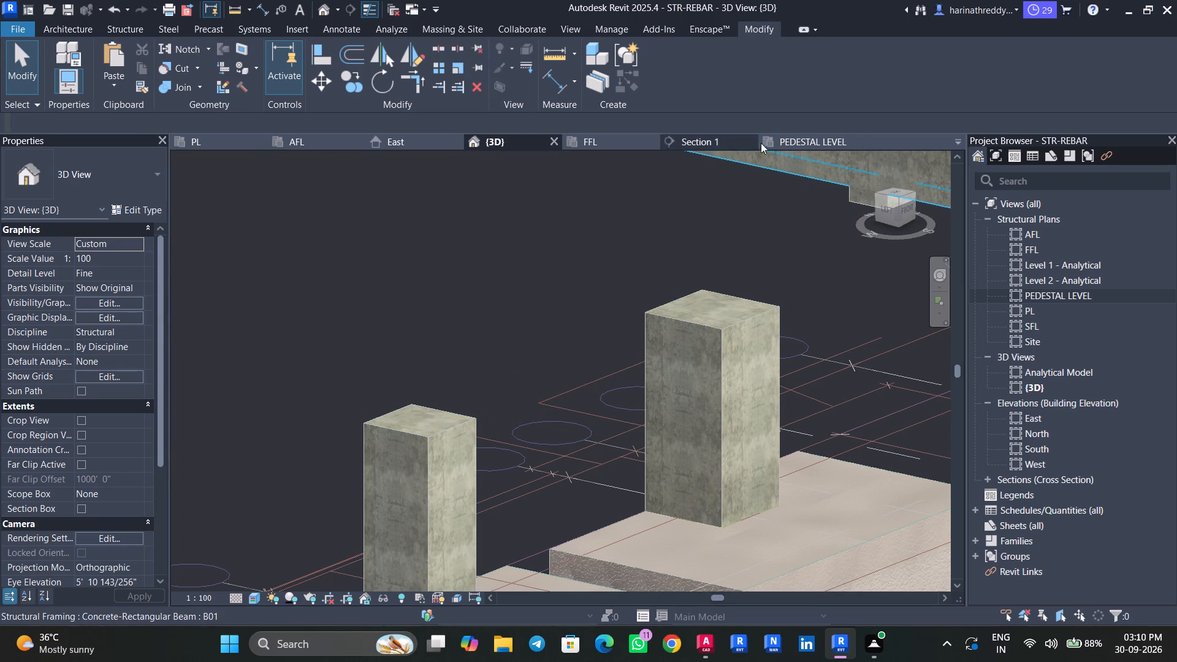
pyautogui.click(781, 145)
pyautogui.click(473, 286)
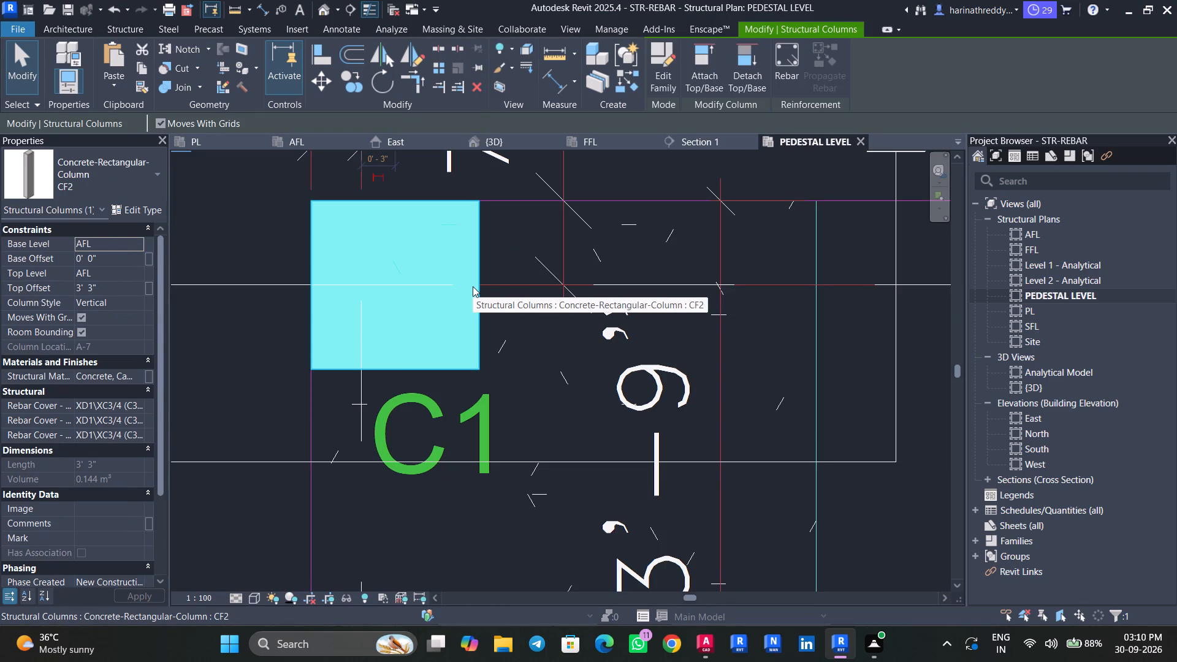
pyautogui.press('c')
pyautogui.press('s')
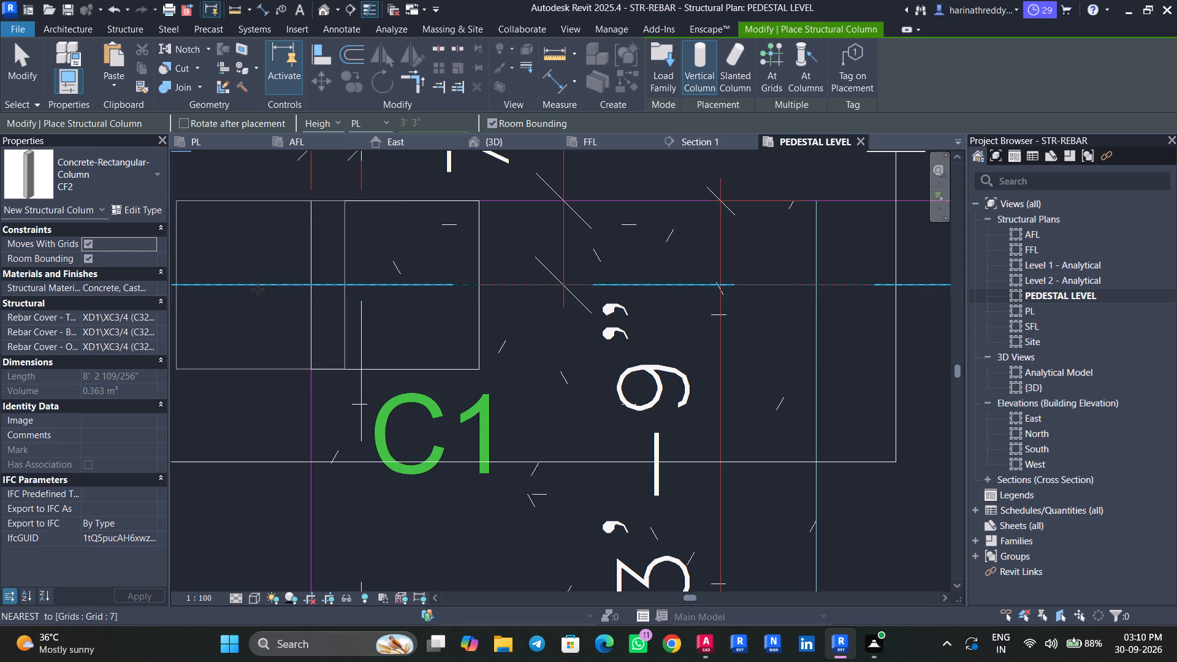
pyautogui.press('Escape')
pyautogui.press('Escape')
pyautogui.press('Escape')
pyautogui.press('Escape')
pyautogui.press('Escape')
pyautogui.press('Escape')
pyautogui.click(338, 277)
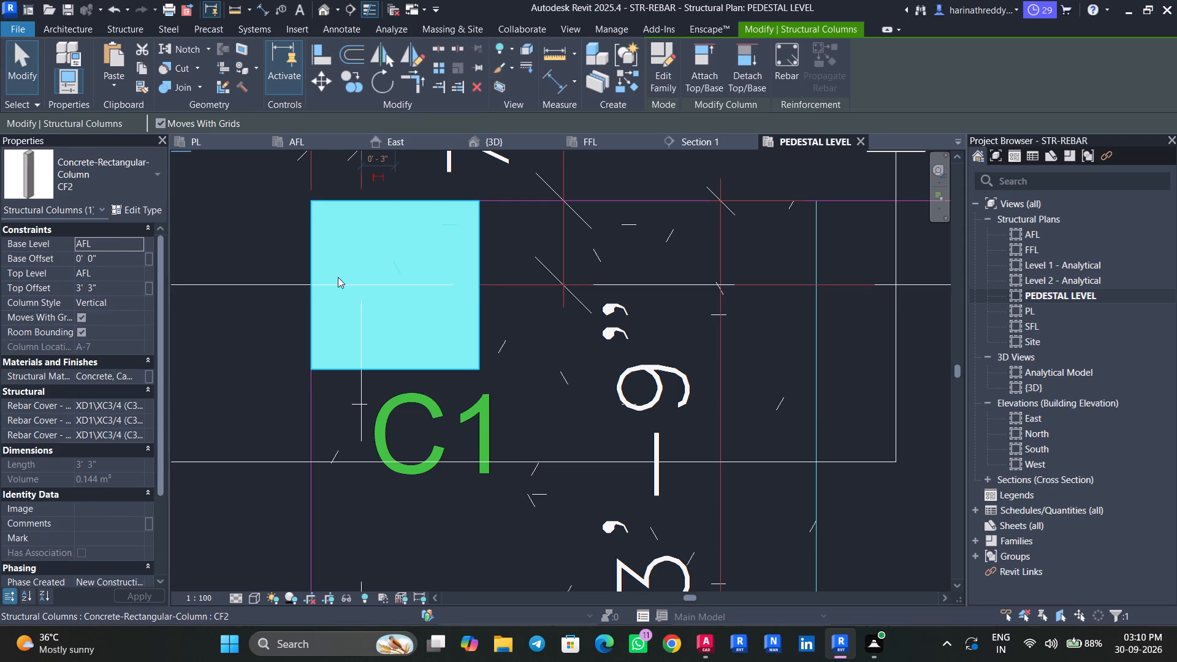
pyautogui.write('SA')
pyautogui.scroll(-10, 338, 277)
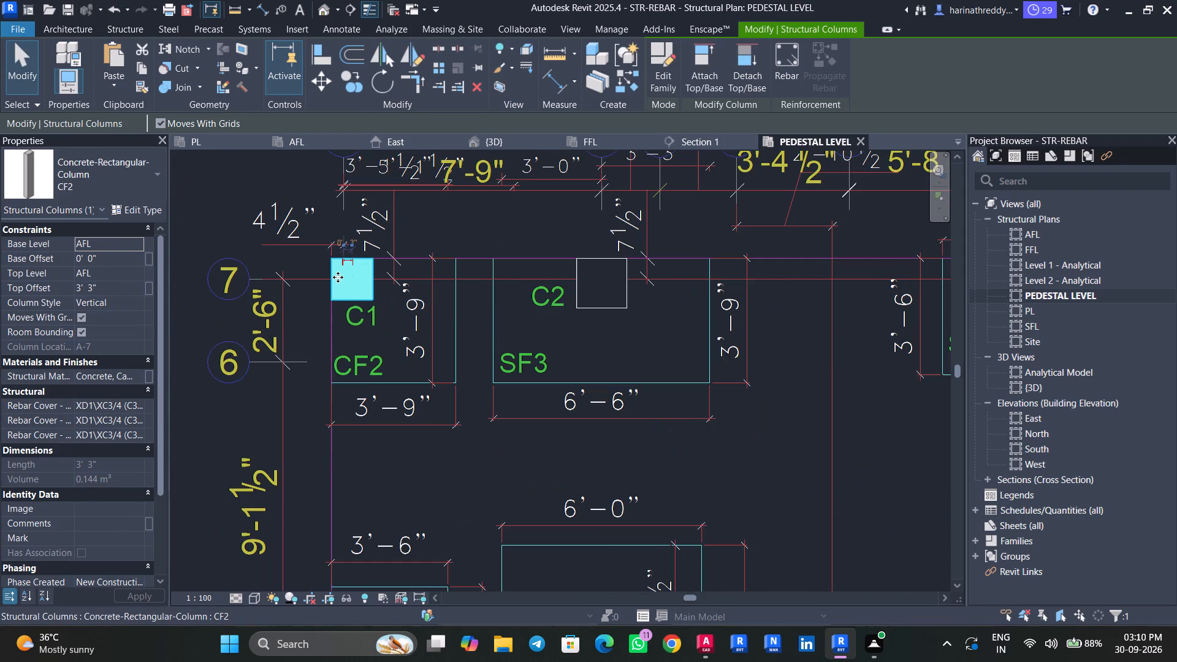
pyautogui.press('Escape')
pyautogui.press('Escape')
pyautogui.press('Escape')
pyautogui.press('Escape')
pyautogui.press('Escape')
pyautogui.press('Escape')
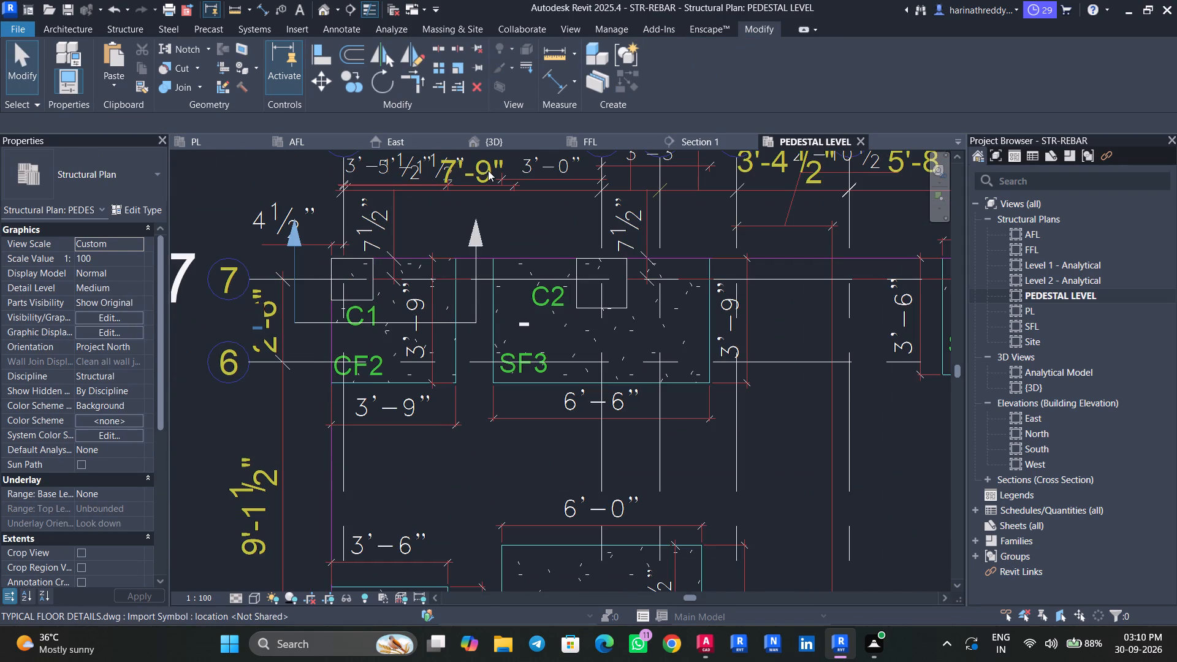
# Examine the A-7 pedestal and its surroundings in the 3D view and in the PL and AFL plans.
pyautogui.click(493, 137)
pyautogui.scroll(-5, 304, 289)
pyautogui.scroll(1, 304, 289)
pyautogui.scroll(-3, 304, 289)
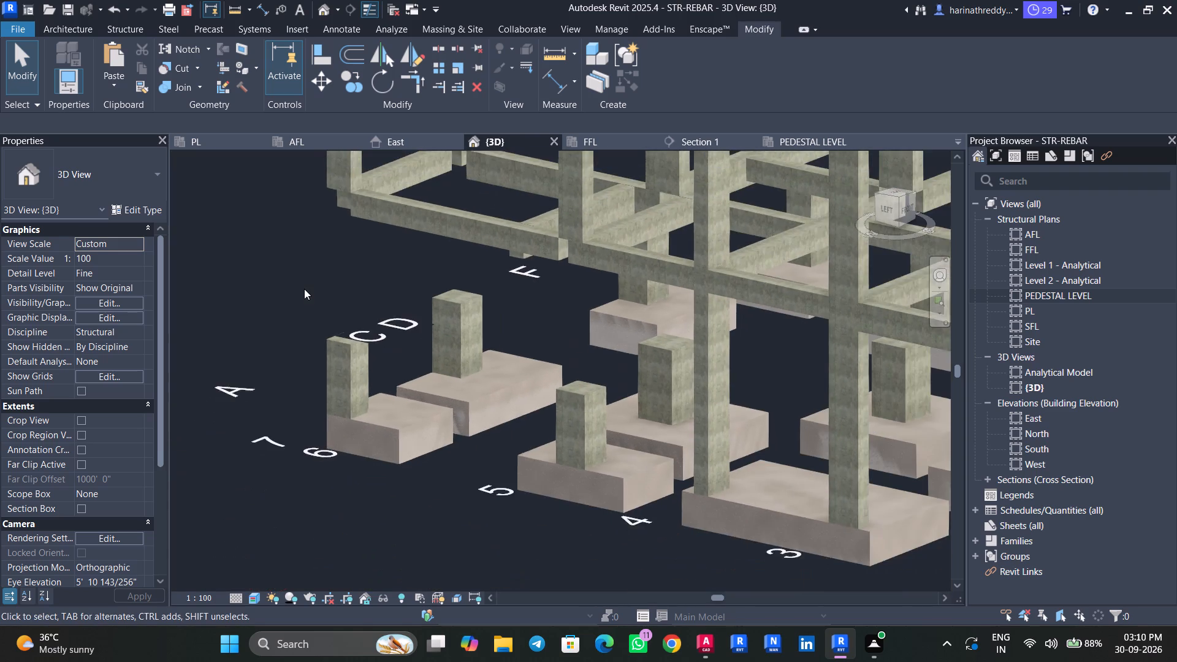
pyautogui.scroll(-5, 304, 289)
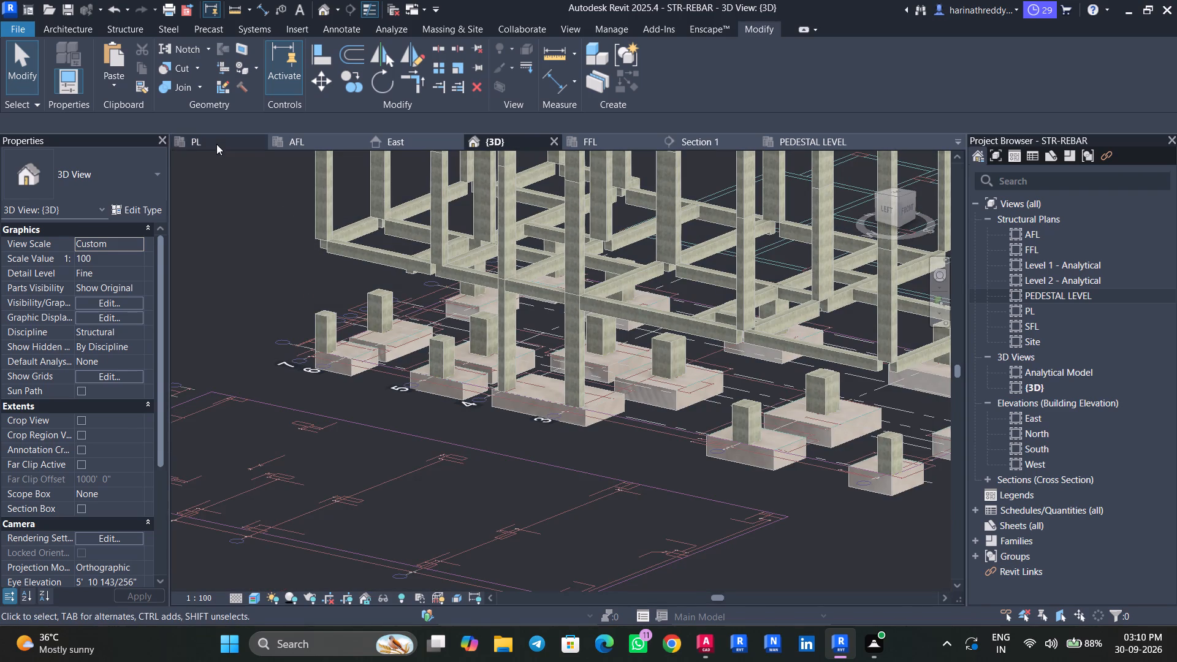
pyautogui.click(216, 144)
pyautogui.scroll(-3, 413, 382)
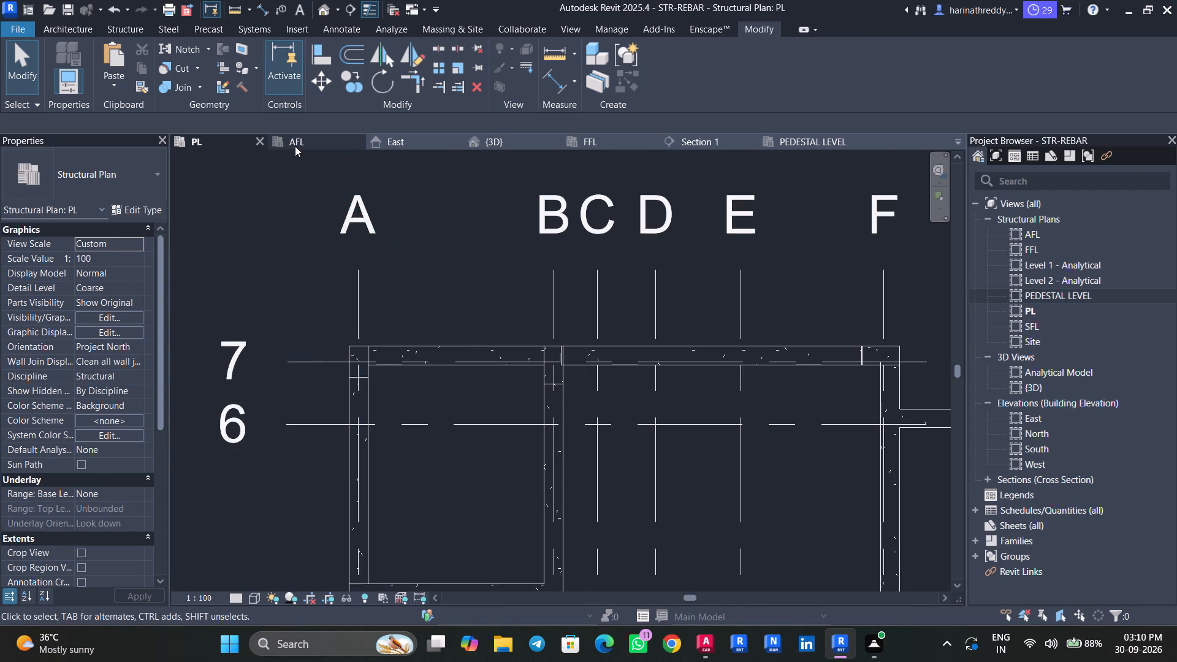
pyautogui.click(295, 146)
pyautogui.scroll(-4, 422, 363)
pyautogui.scroll(1, 422, 363)
pyautogui.scroll(-1, 422, 363)
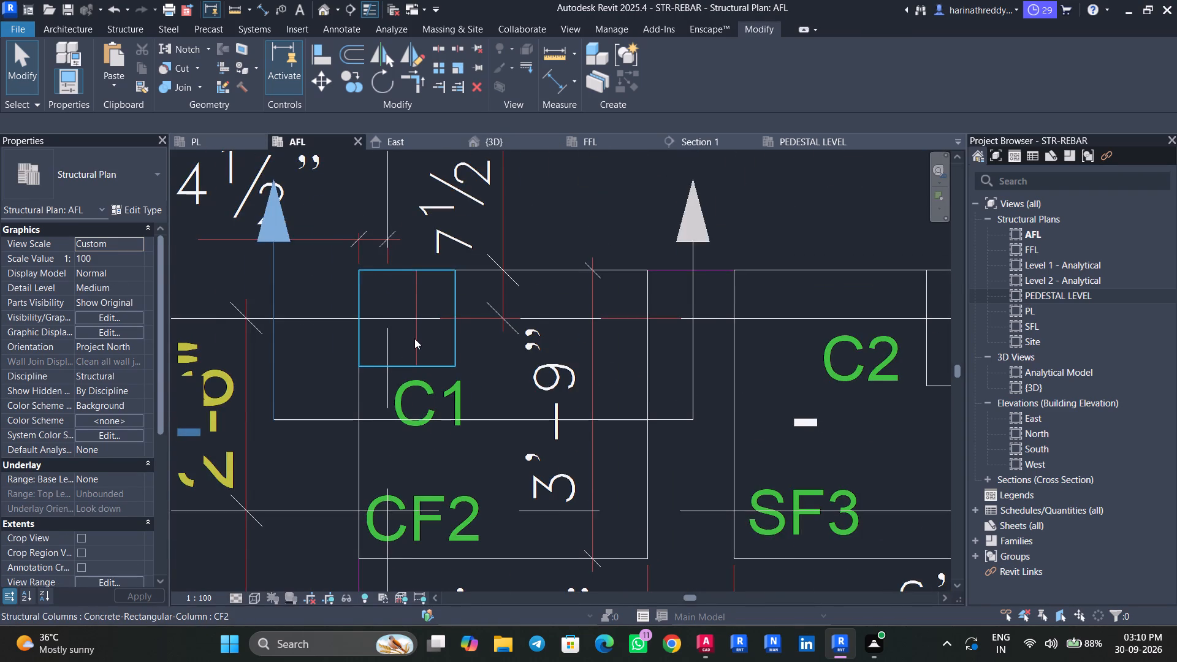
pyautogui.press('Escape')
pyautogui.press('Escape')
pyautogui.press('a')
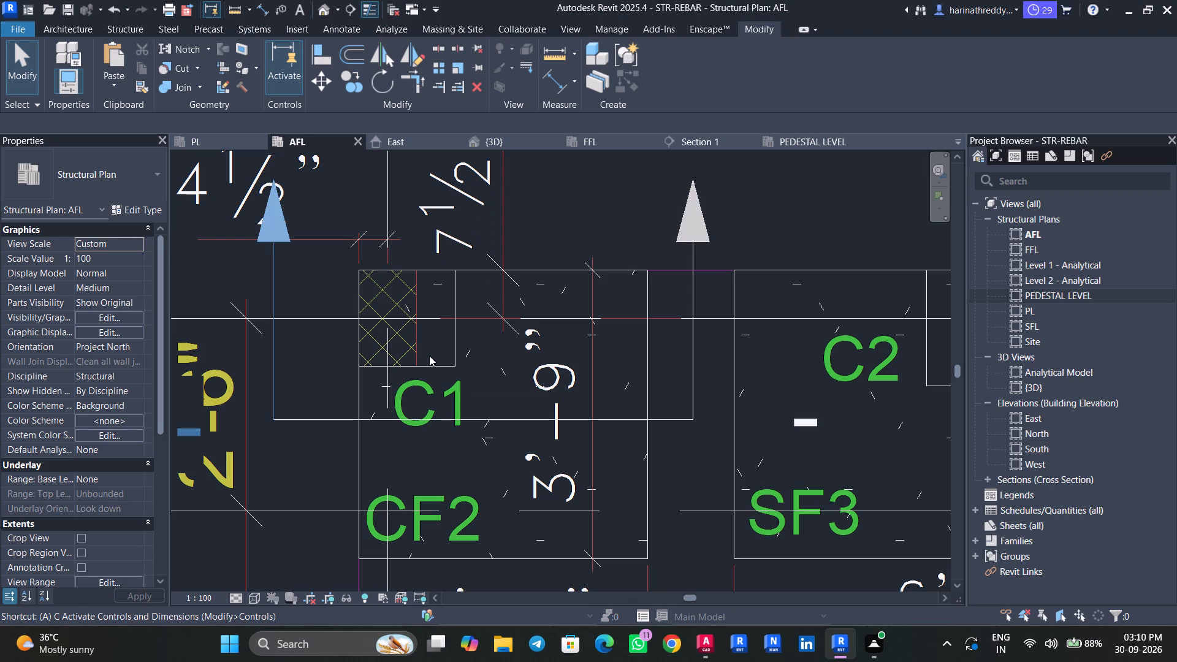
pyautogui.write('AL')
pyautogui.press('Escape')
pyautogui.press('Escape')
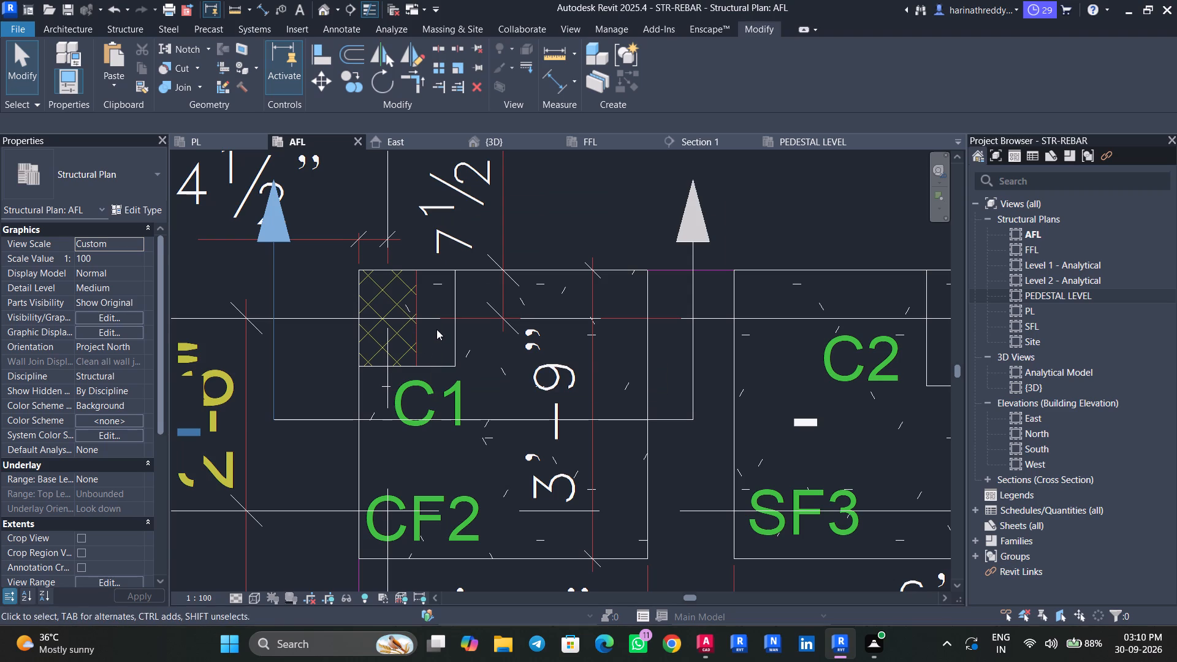
# Choose the Concrete-Rectangular-Column type C1 for structural column placement.
pyautogui.write('CL')
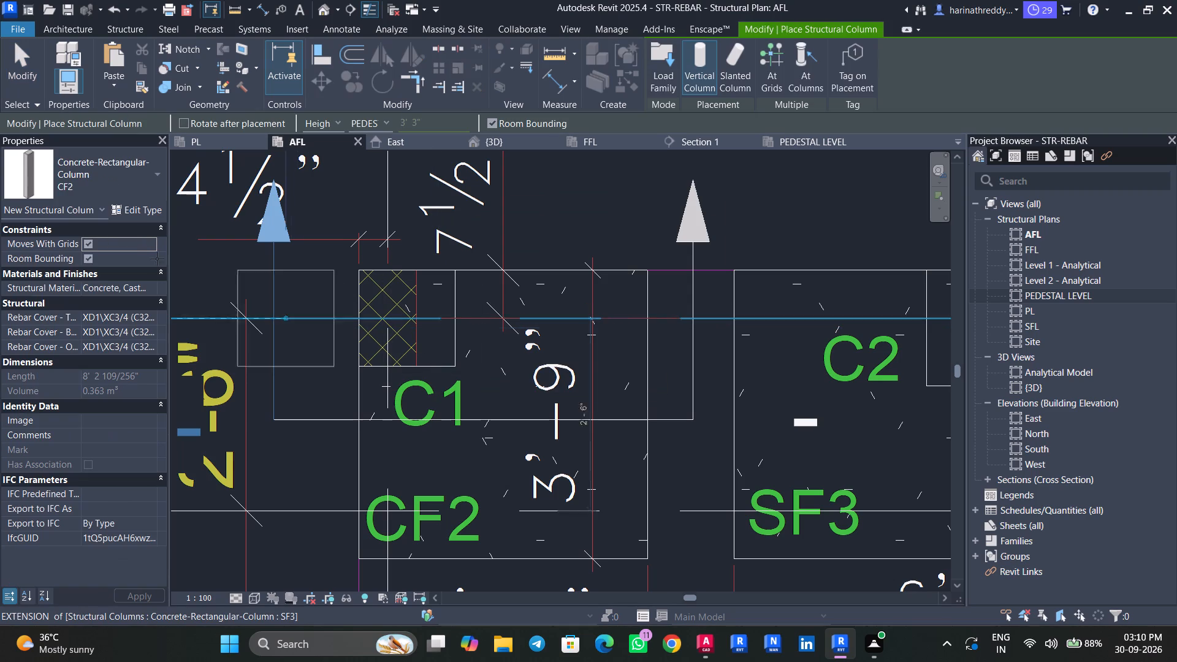
pyautogui.click(109, 192)
pyautogui.scroll(5, 76, 337)
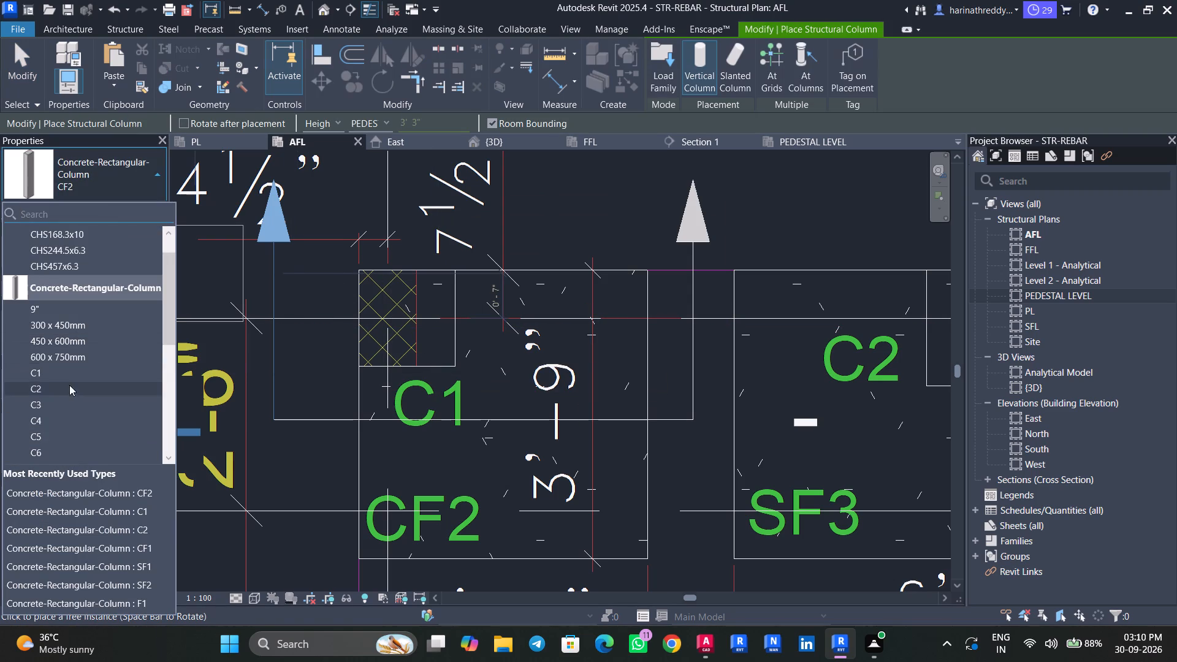
pyautogui.click(67, 375)
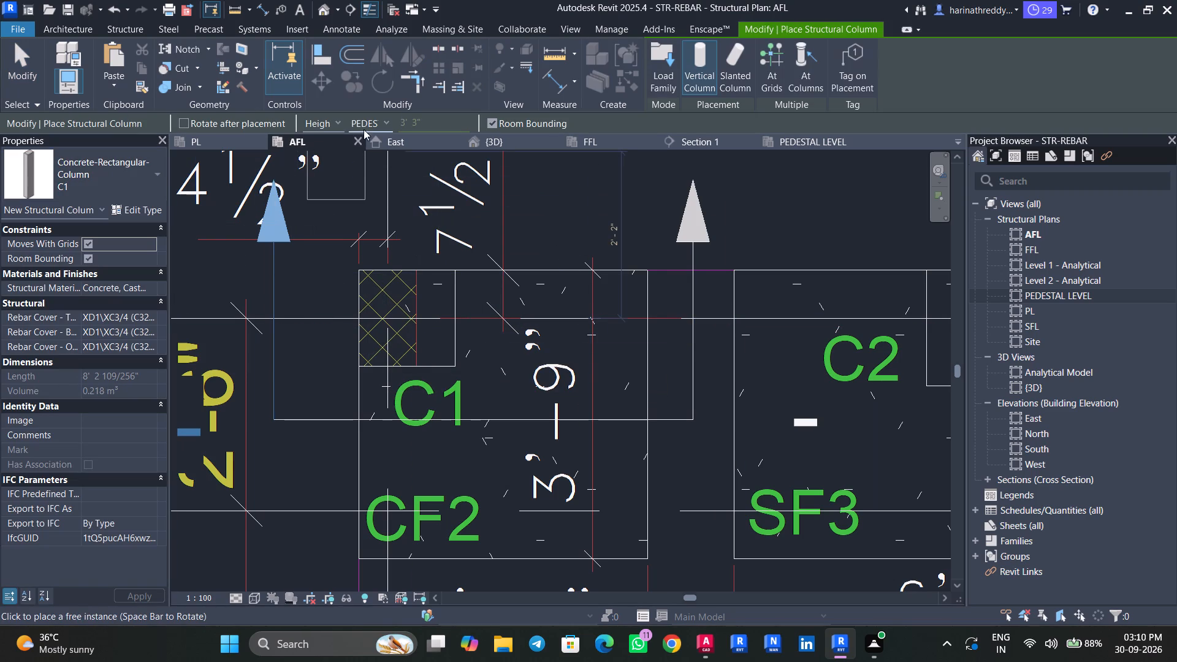
pyautogui.click(375, 124)
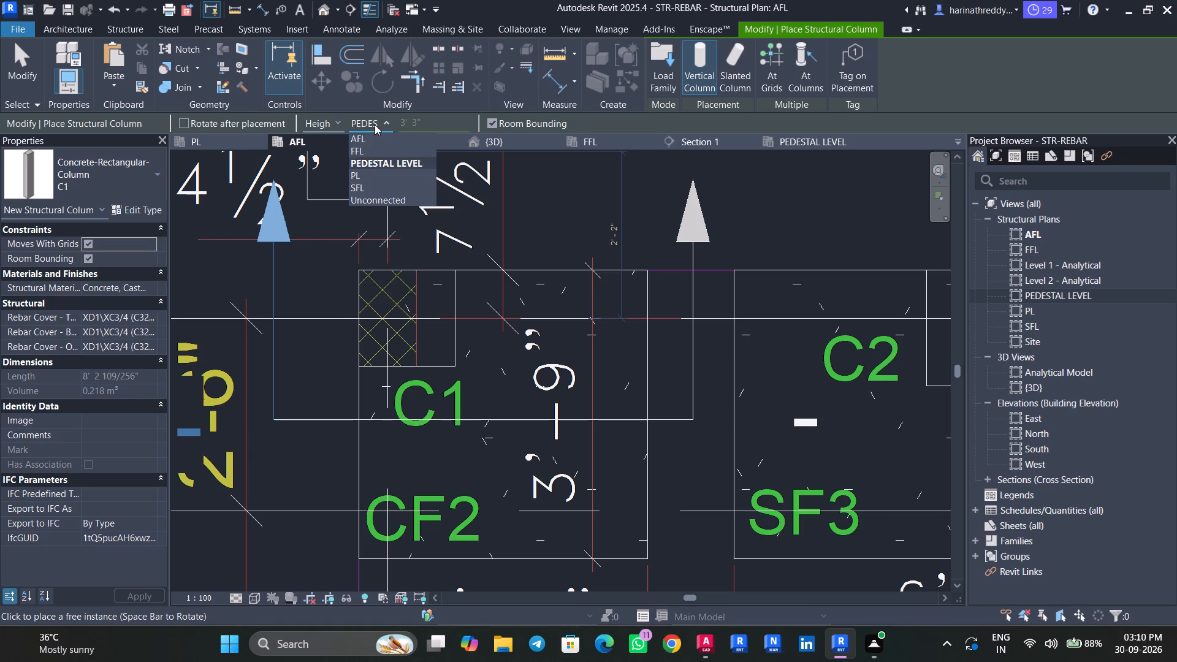
pyautogui.press('Escape')
pyautogui.press('Escape')
pyautogui.press('Escape')
pyautogui.press('Escape')
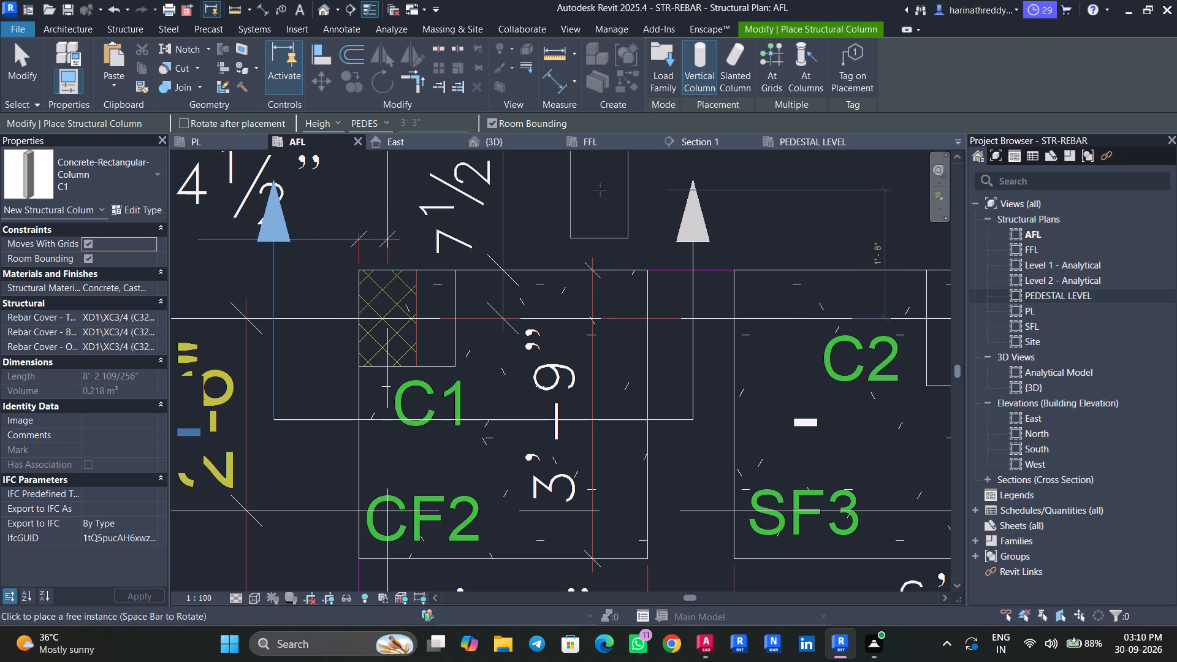
pyautogui.press('Escape')
pyautogui.press('Escape')
pyautogui.press('Escape')
pyautogui.press('Escape')
pyautogui.press('Escape')
pyautogui.press('Escape')
pyautogui.press('Escape')
# Temporarily hide the CF2 pedestal at A-7 in the PEDESTAL LEVEL plan to expose the C1 column outline.
pyautogui.click(803, 146)
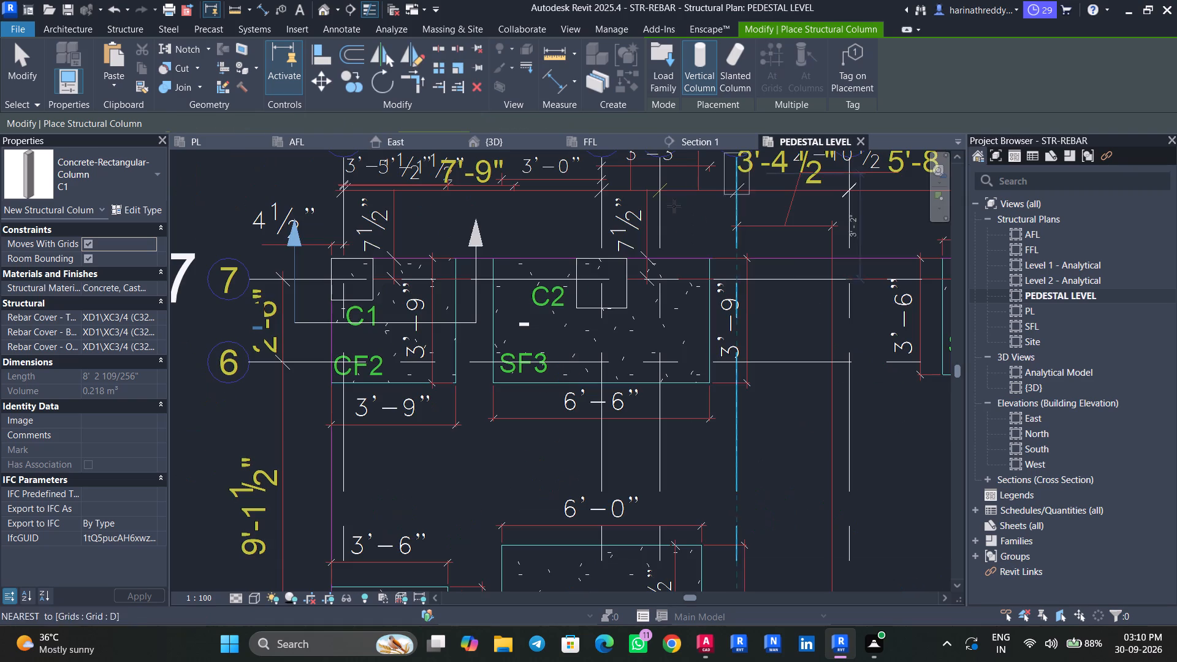
pyautogui.scroll(10, 349, 281)
pyautogui.press('Escape')
pyautogui.press('Escape')
pyautogui.press('Escape')
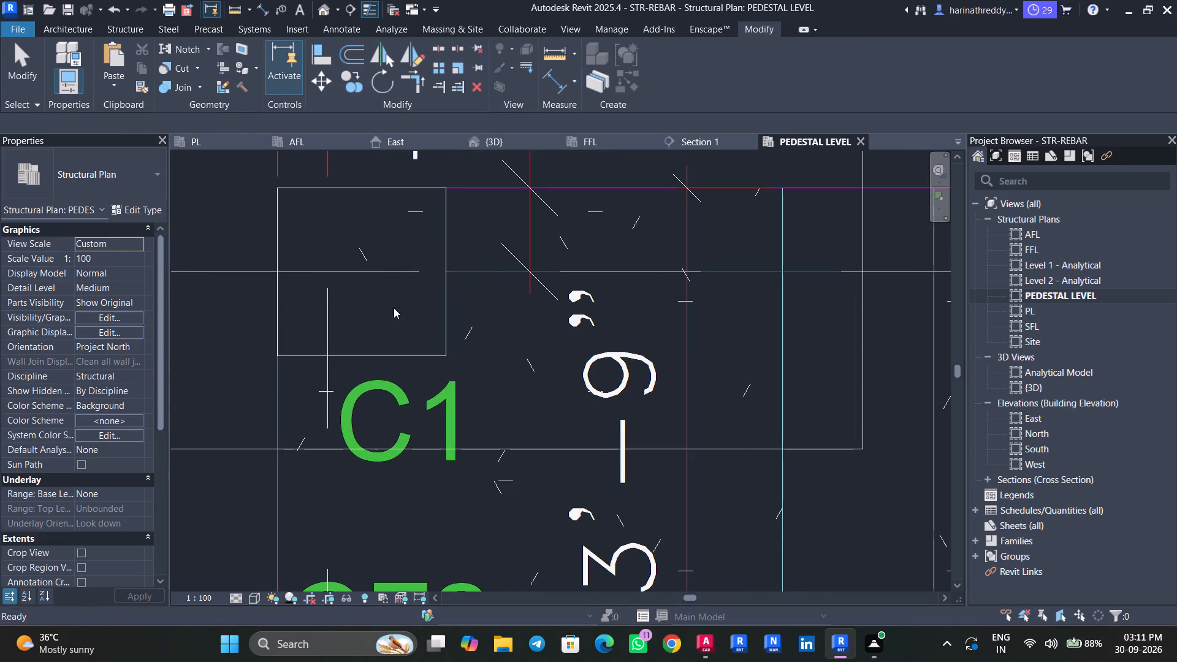
pyautogui.click(406, 317)
pyautogui.write('HH')
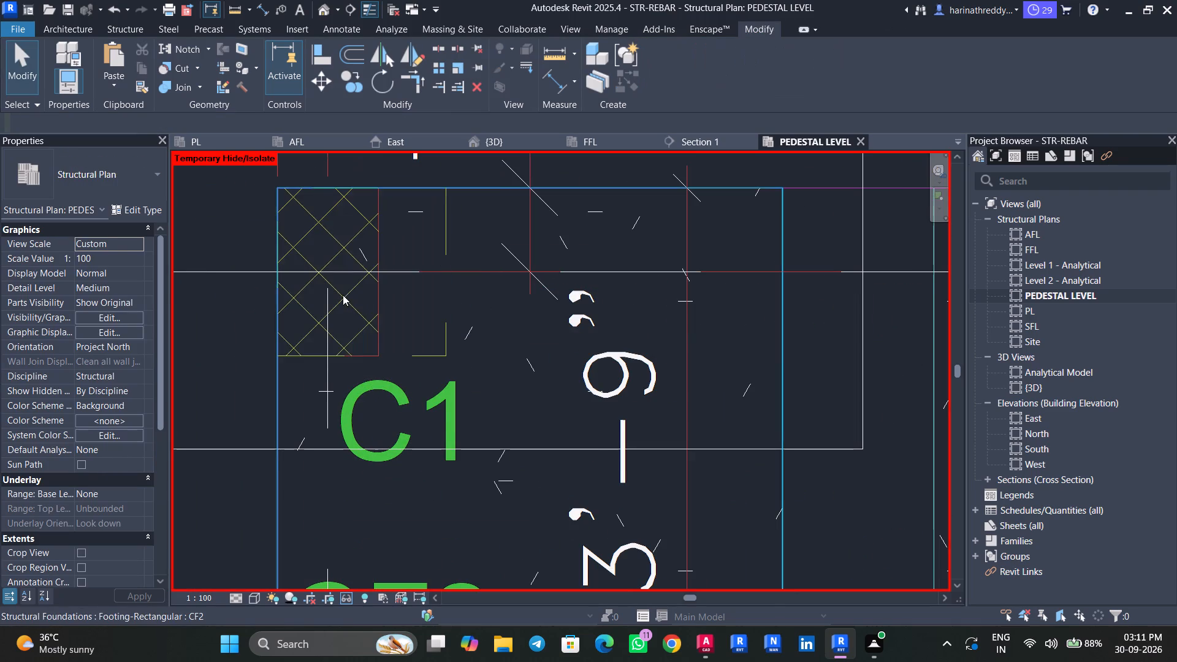
pyautogui.scroll(2, 343, 295)
pyautogui.moveTo(344, 295); pyautogui.dragTo(398, 362, button='middle')
pyautogui.scroll(1, 398, 362)
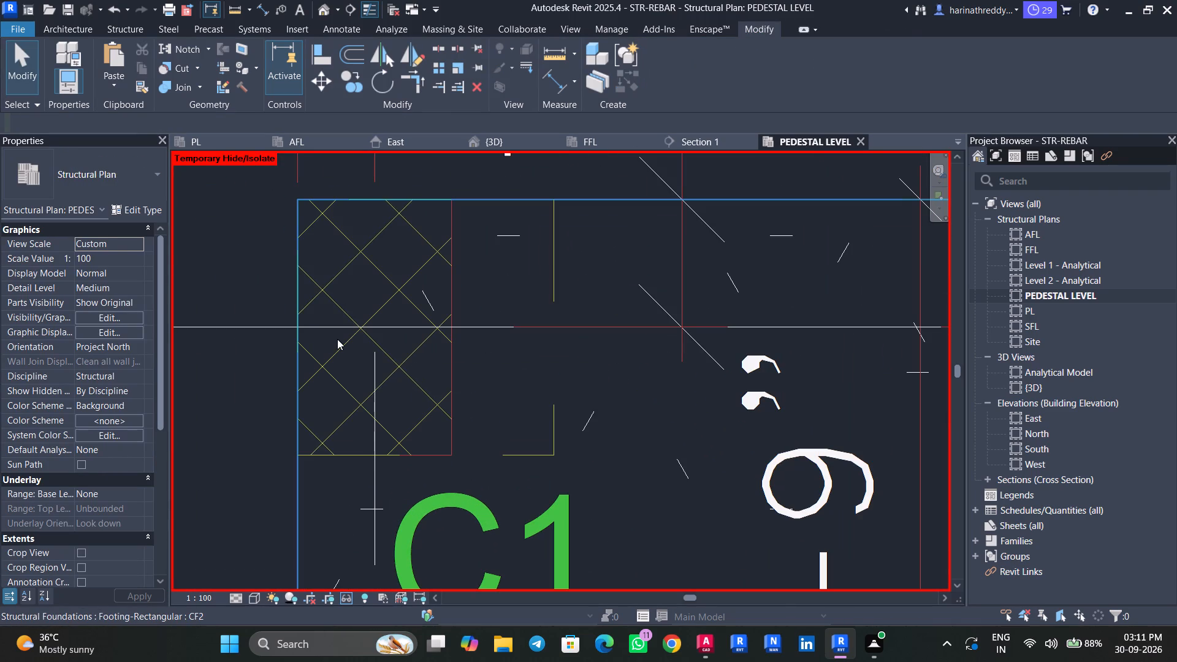
# Place a C1 structural column at grid intersection A-7 in the PEDESTAL LEVEL plan, with its height up to level PL.
pyautogui.write('CL')
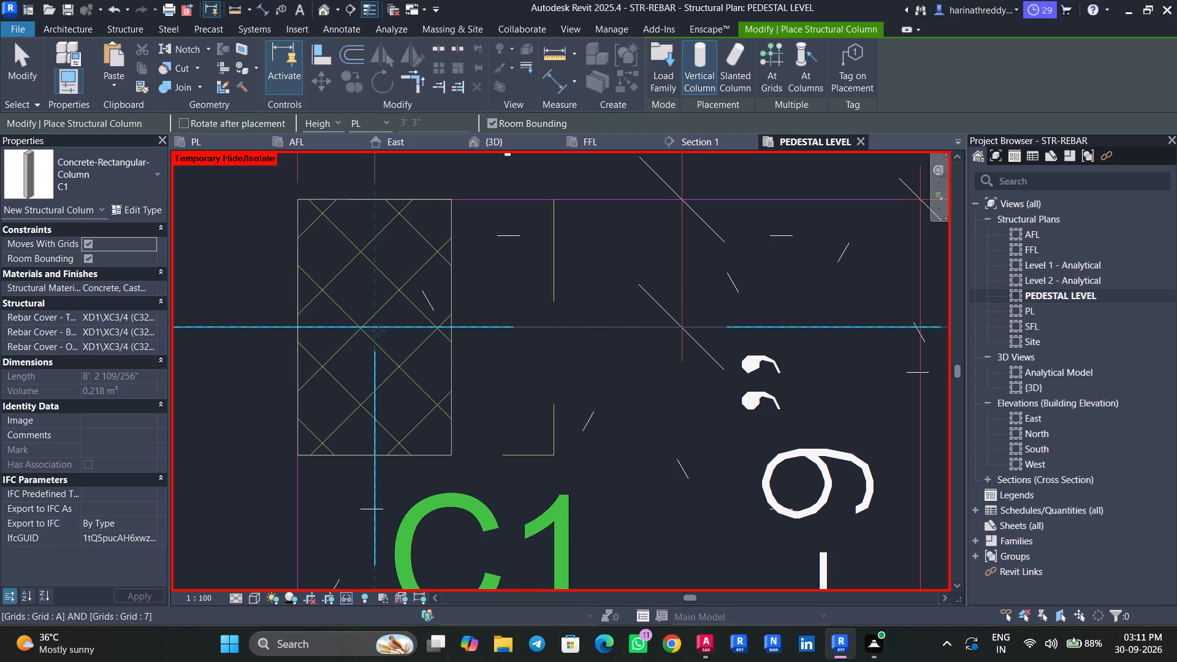
pyautogui.click(378, 330)
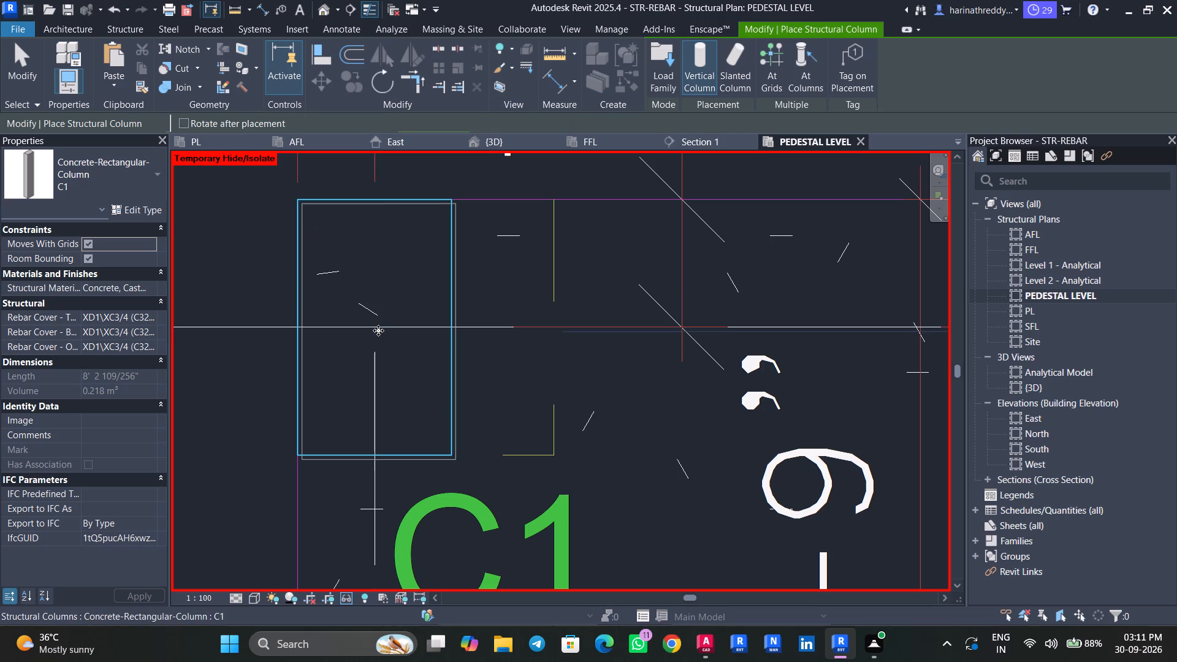
pyautogui.press('Escape')
pyautogui.press('Escape')
pyautogui.press('Escape')
pyautogui.press('Escape')
pyautogui.press('Escape')
# Check the C1 column's alignment with the outline in plan and how it sits on the A-7 pedestal in 3D.
pyautogui.click(392, 329)
pyautogui.scroll(1, 304, 431)
pyautogui.scroll(-1, 304, 433)
pyautogui.scroll(10, 303, 435)
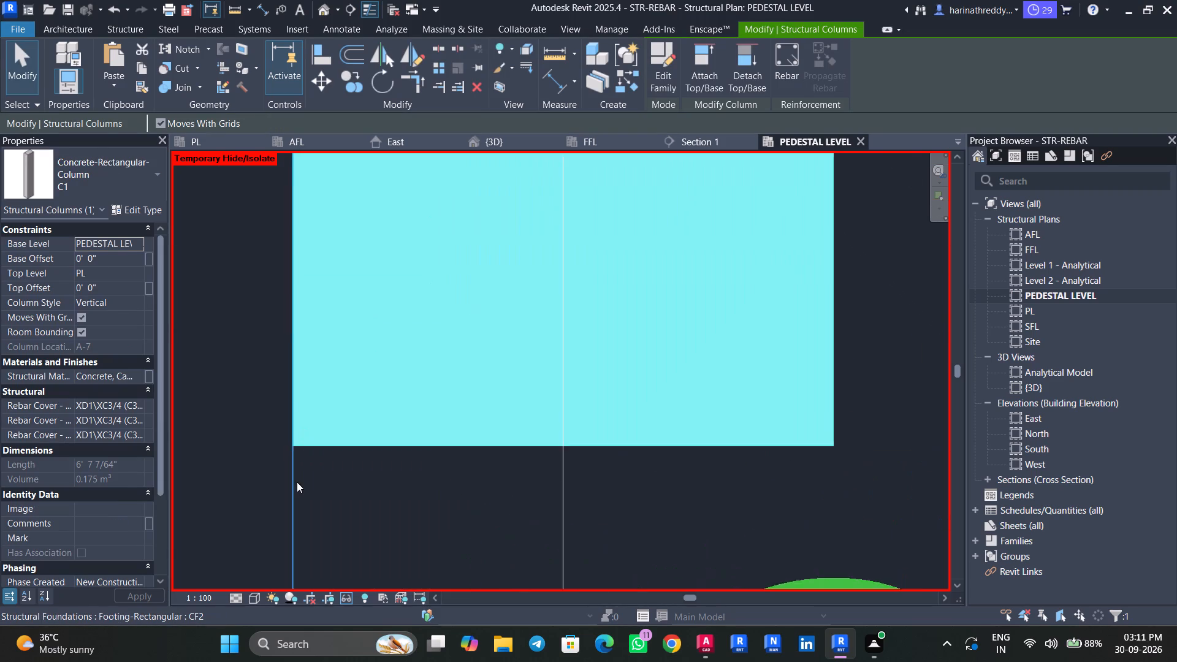
pyautogui.scroll(5, 297, 482)
pyautogui.scroll(-8, 313, 457)
pyautogui.scroll(1, 313, 452)
pyautogui.press('Escape')
pyautogui.press('Escape')
pyautogui.press('Escape')
pyautogui.press('Escape')
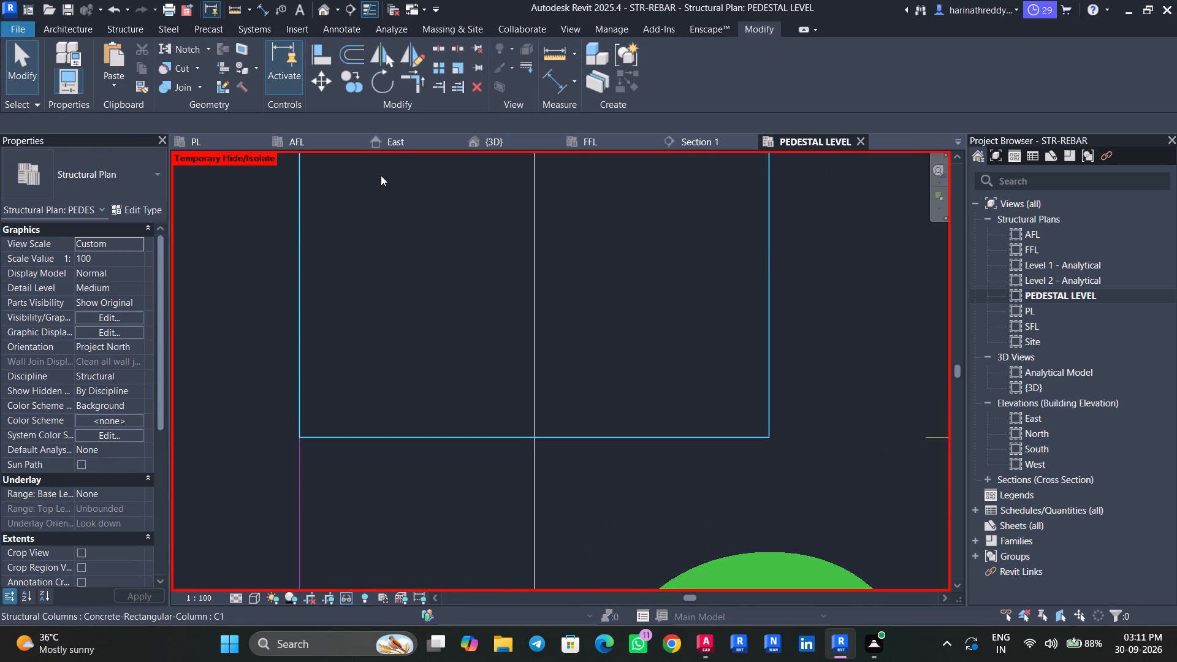
pyautogui.click(511, 141)
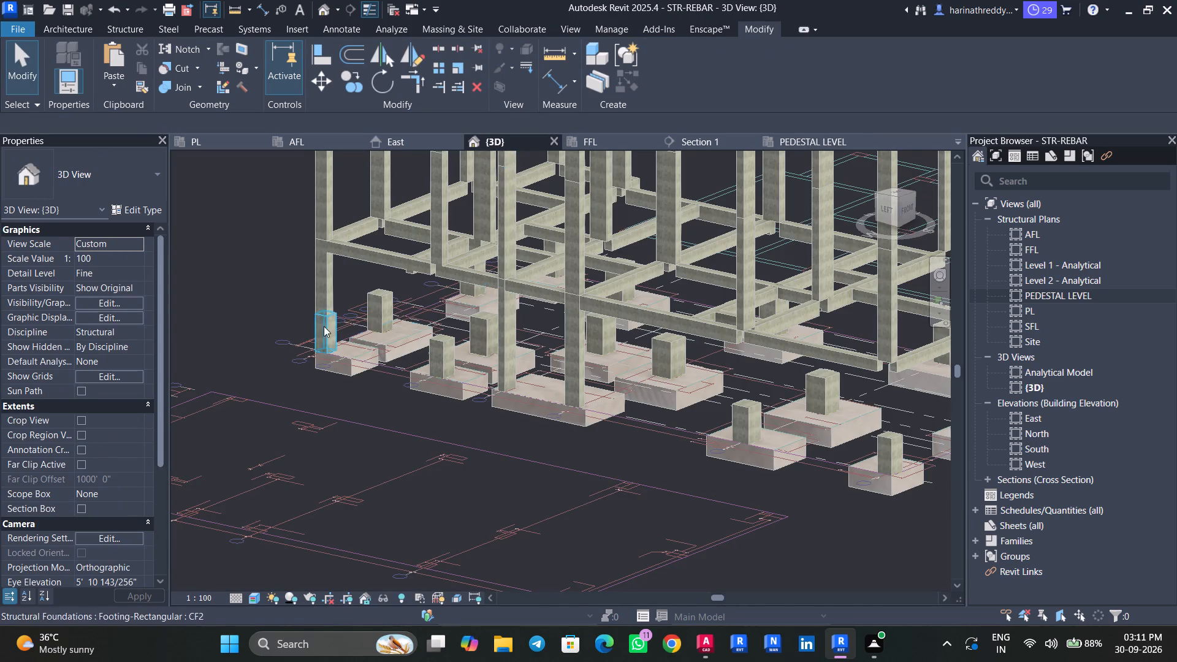
pyautogui.scroll(11, 311, 308)
pyautogui.scroll(3, 275, 376)
pyautogui.moveTo(275, 376); pyautogui.dragTo(235, 396, button='middle')
pyautogui.scroll(1, 234, 396)
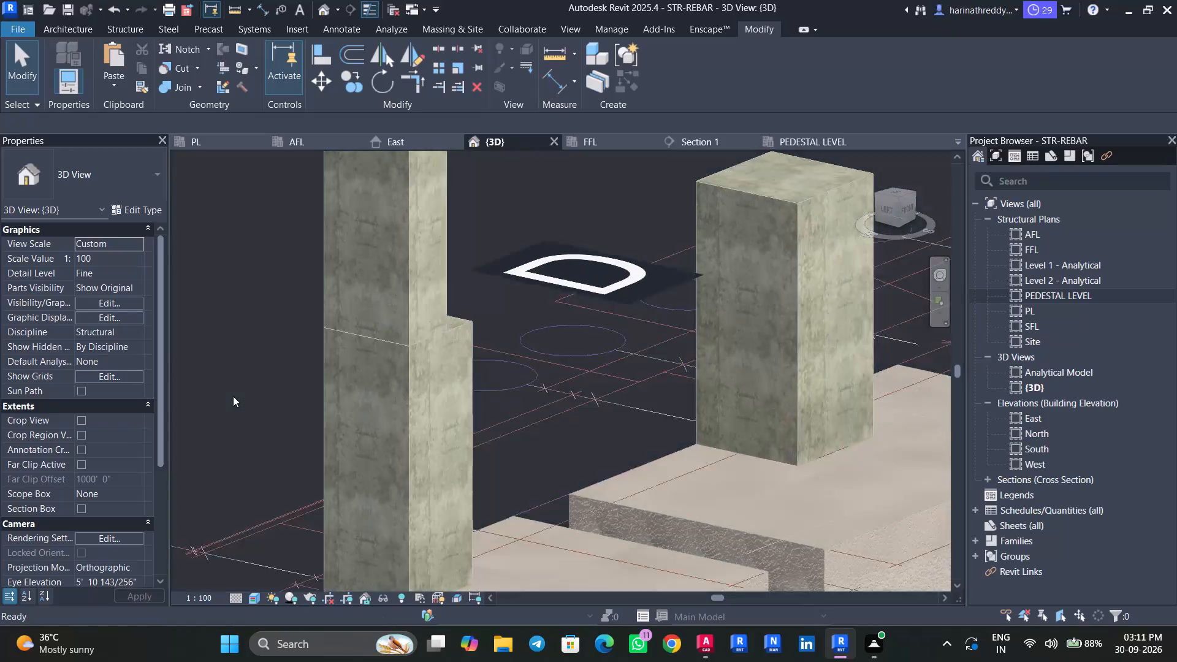
pyautogui.scroll(-3, 233, 396)
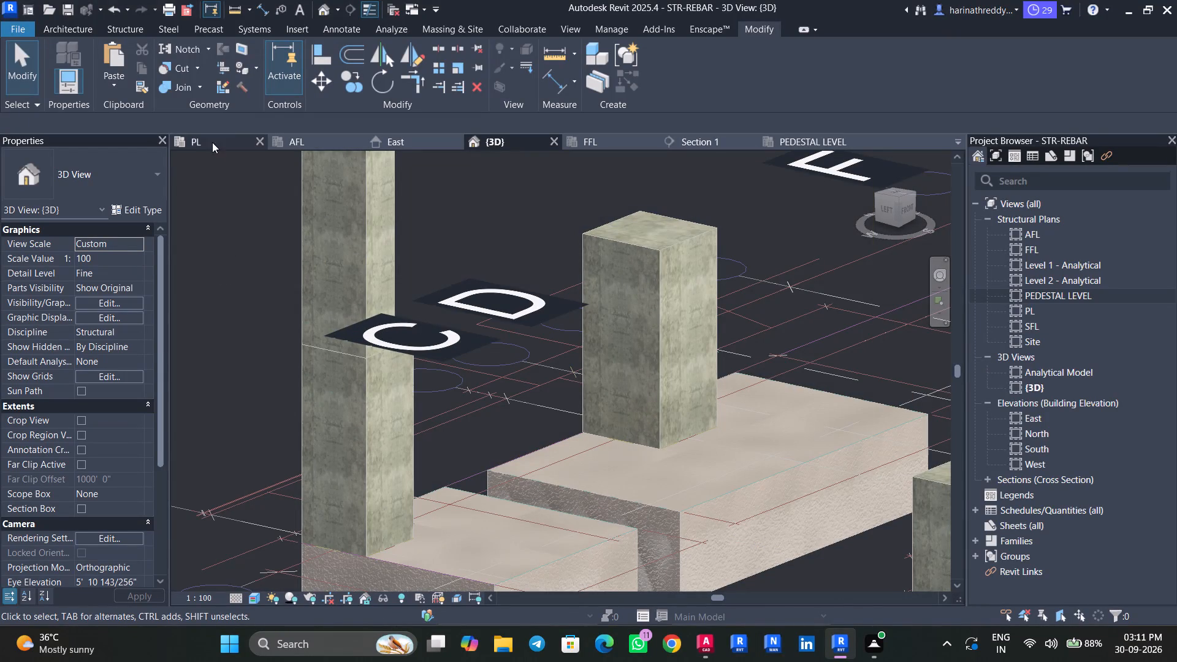
pyautogui.click(314, 142)
pyautogui.scroll(-4, 528, 358)
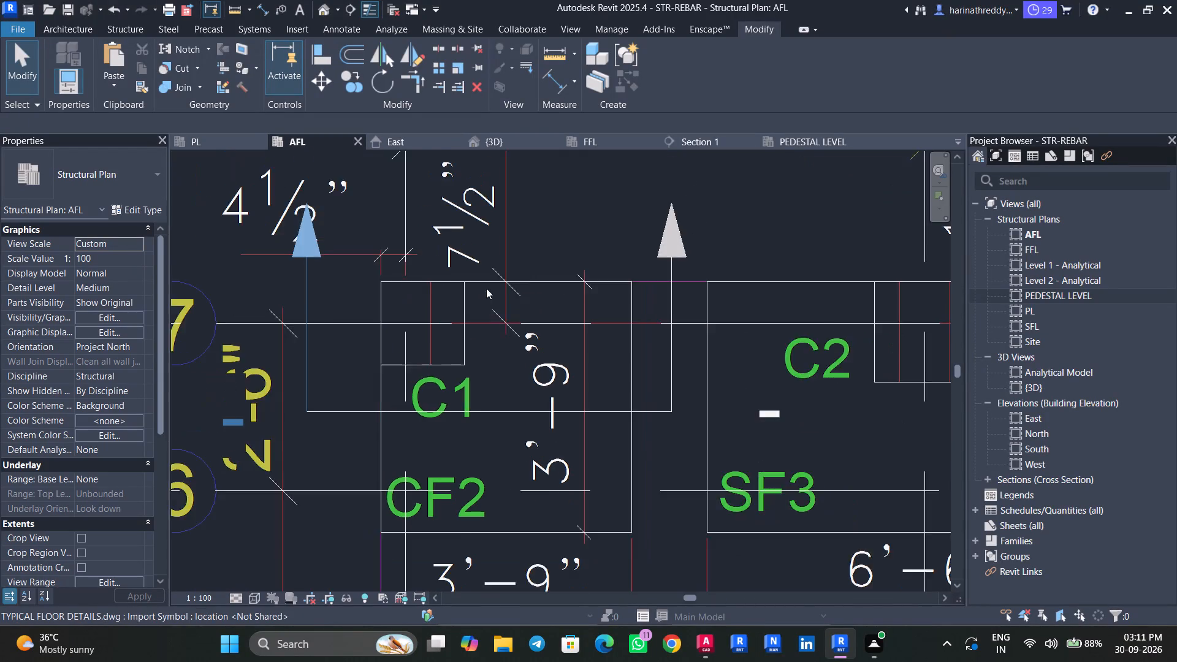
# Temporarily hide the pedestal at B-7, beside the C2 label, in the PEDESTAL LEVEL plan.
pyautogui.click(807, 141)
pyautogui.scroll(-6, 501, 347)
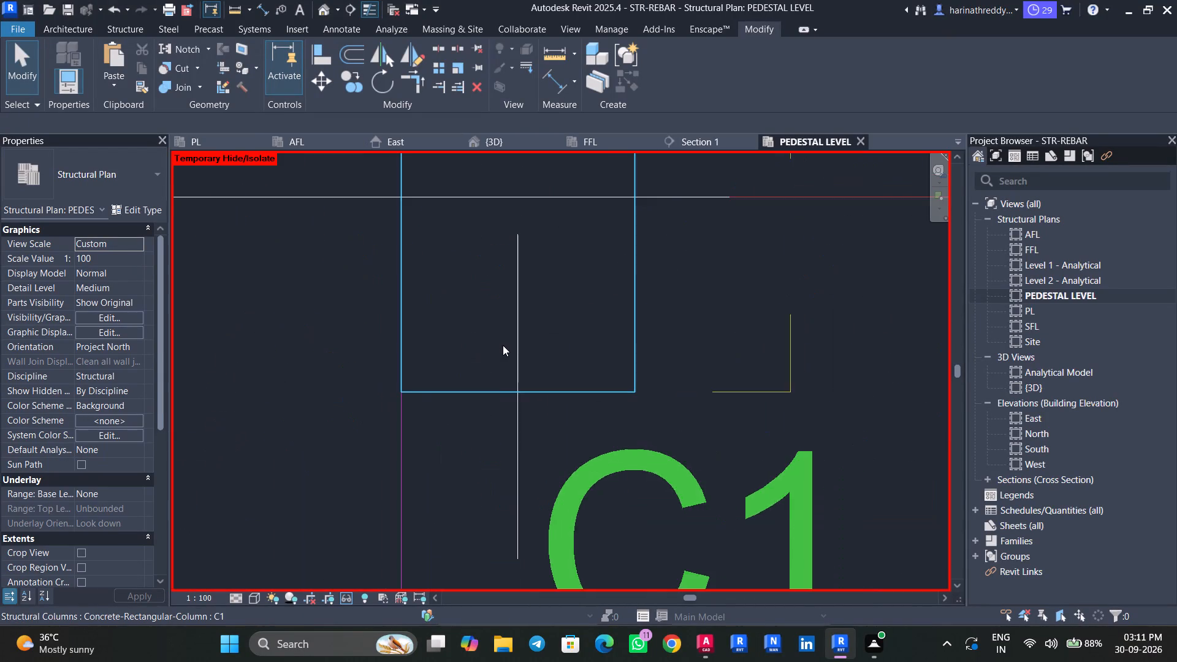
pyautogui.scroll(-7, 503, 345)
pyautogui.moveTo(640, 351); pyautogui.dragTo(341, 382, button='middle')
pyautogui.moveTo(600, 382); pyautogui.dragTo(291, 385, button='middle')
pyautogui.moveTo(562, 389); pyautogui.dragTo(496, 389, button='middle')
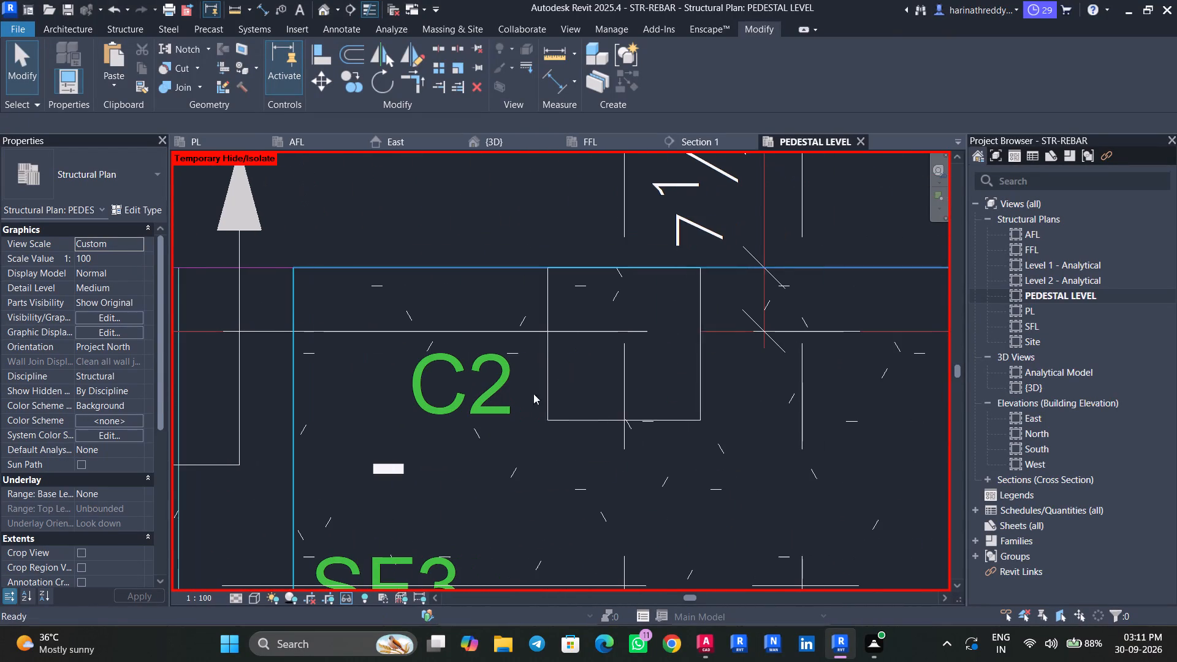
pyautogui.click(565, 381)
pyautogui.write('HH')
pyautogui.scroll(3, 566, 379)
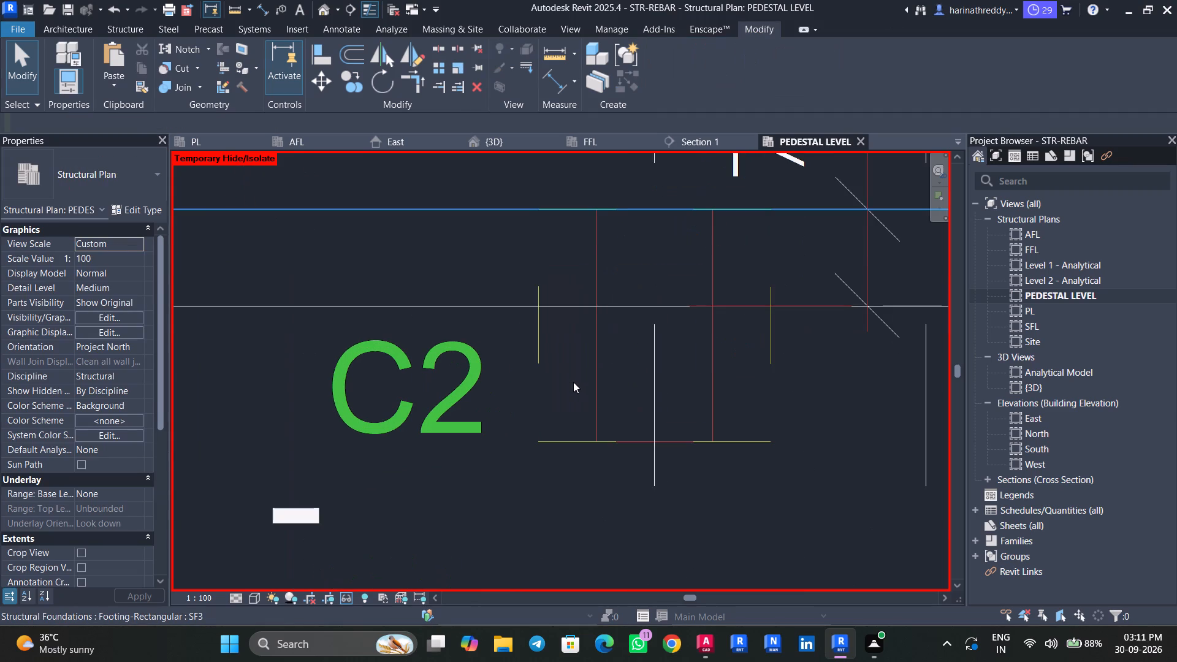
# Place a C2 structural column up to level PL inside the C2 outline at B-7 in the PEDESTAL LEVEL plan.
pyautogui.write('CL')
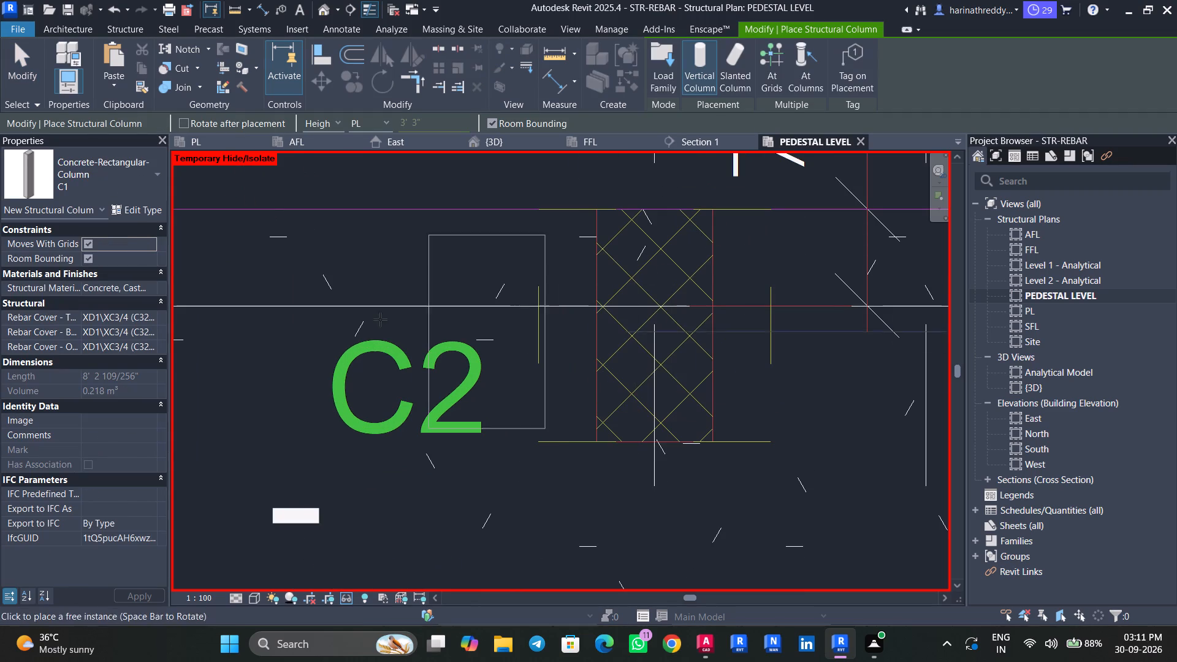
pyautogui.click(122, 191)
pyautogui.click(56, 253)
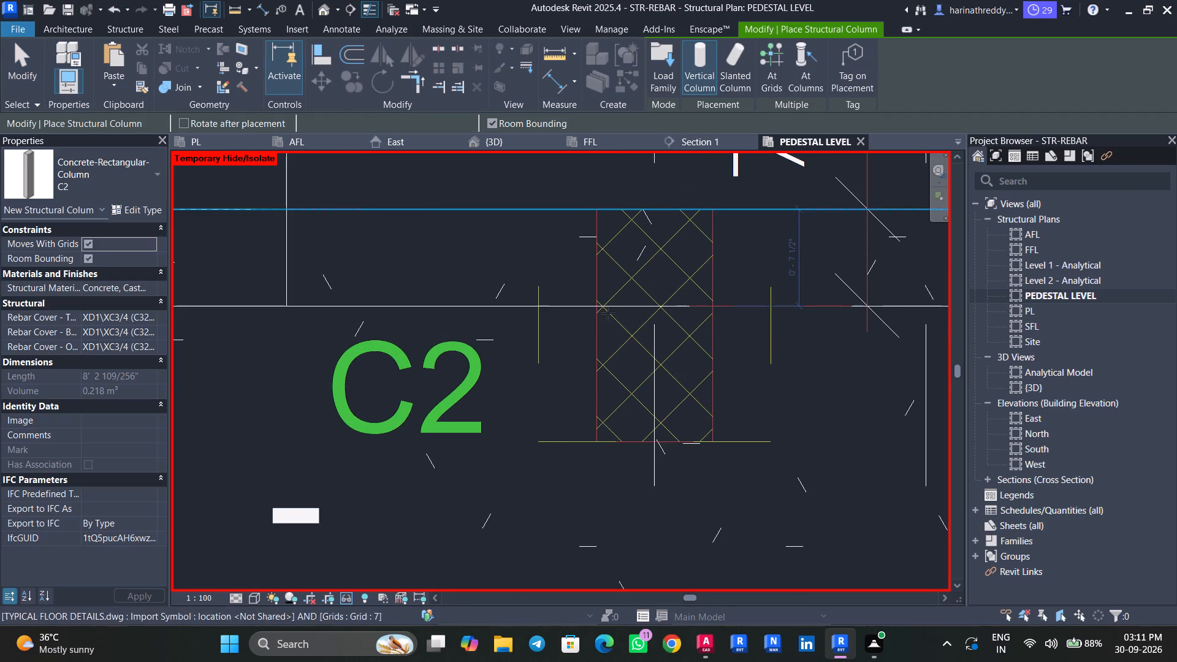
pyautogui.click(655, 327)
pyautogui.press('Escape')
pyautogui.press('Escape')
pyautogui.press('Escape')
pyautogui.press('Escape')
# Check how the C2 column's edges line up with its drawn outline at B-7.
pyautogui.scroll(6, 649, 434)
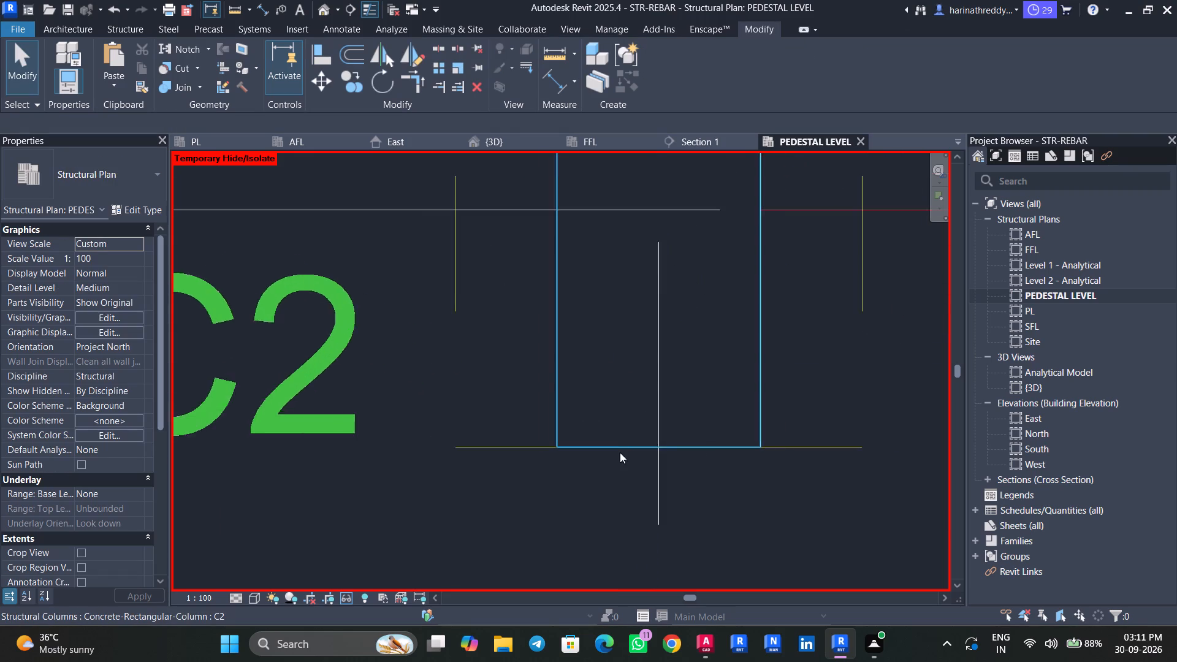
pyautogui.scroll(6, 620, 452)
pyautogui.moveTo(574, 396); pyautogui.dragTo(534, 520, button='middle')
pyautogui.scroll(-10, 533, 489)
pyautogui.moveTo(536, 351); pyautogui.dragTo(521, 547, button='middle')
pyautogui.scroll(-1, 533, 368)
pyautogui.scroll(3, 533, 368)
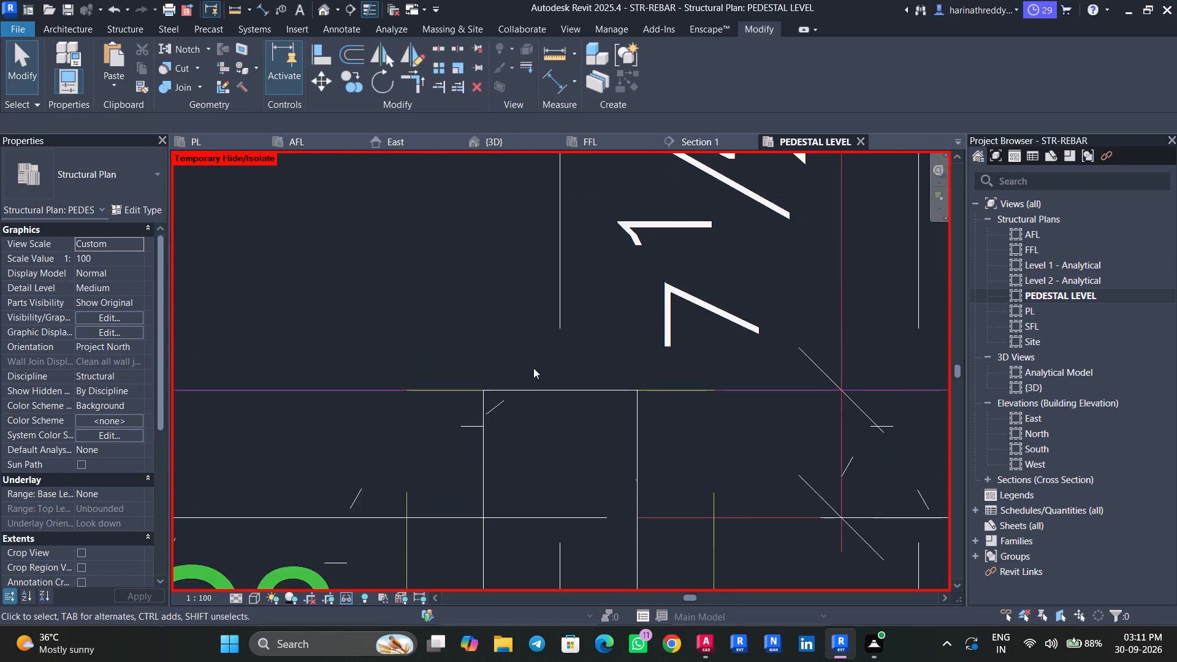
pyautogui.scroll(7, 533, 368)
pyautogui.scroll(-6, 531, 435)
pyautogui.scroll(1, 531, 435)
pyautogui.scroll(-19, 531, 435)
# Temporarily hide the SF4 pedestal at F-7, beside the C2 label, in the PEDESTAL LEVEL plan.
pyautogui.moveTo(606, 483); pyautogui.dragTo(408, 409, button='middle')
pyautogui.press('Escape')
pyautogui.press('Escape')
pyautogui.scroll(5, 686, 394)
pyautogui.click(682, 394)
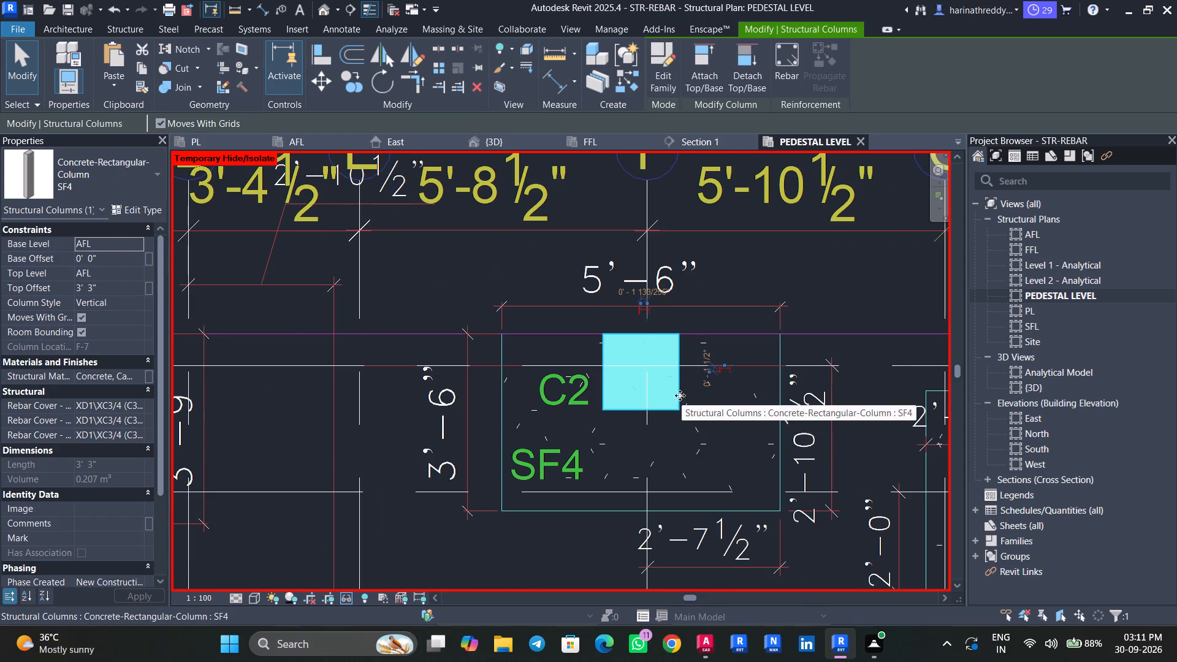
pyautogui.write('HH')
# Place a C2 structural column up to level PL at F-7, rotated lengthwise to fit the horizontal hatched outline.
pyautogui.scroll(6, 653, 387)
pyautogui.moveTo(653, 387); pyautogui.dragTo(609, 458, button='middle')
pyautogui.scroll(1, 646, 397)
pyautogui.press('c')
pyautogui.press('l')
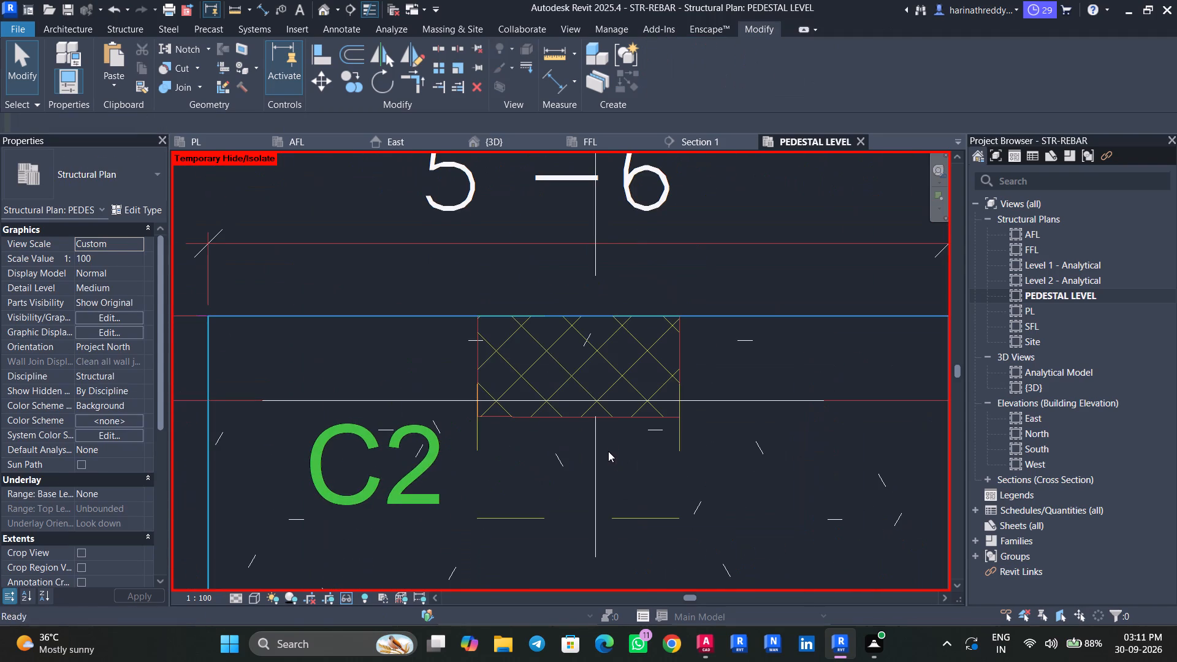
pyautogui.click(86, 184)
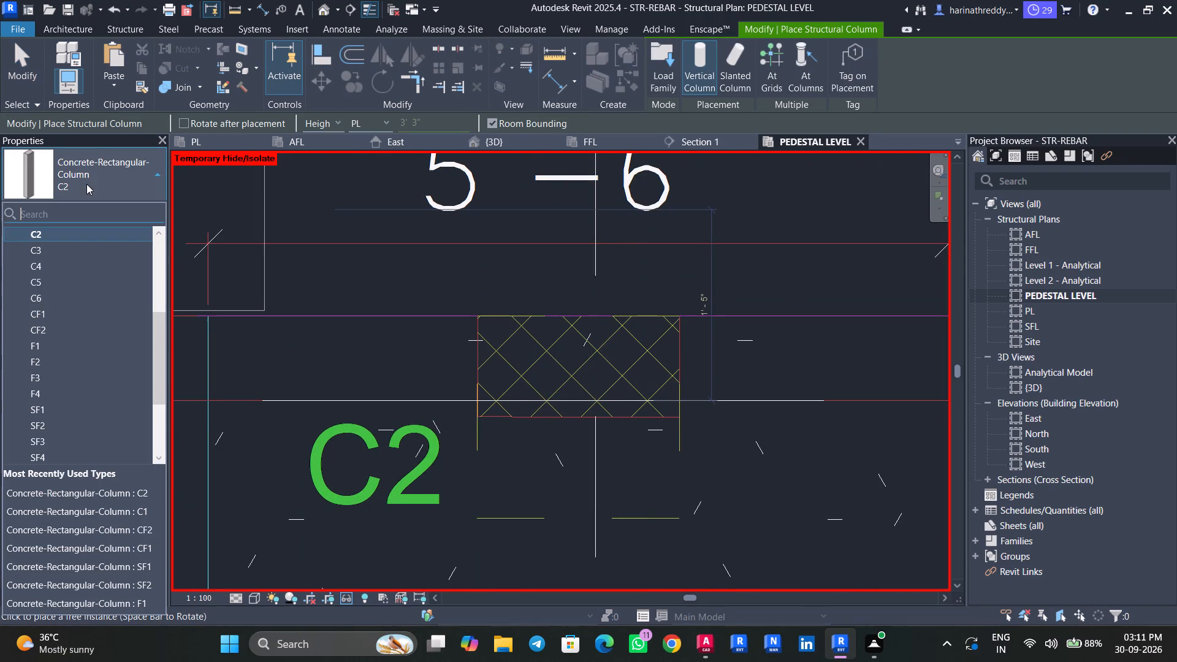
pyautogui.press('Escape')
pyautogui.press('space')
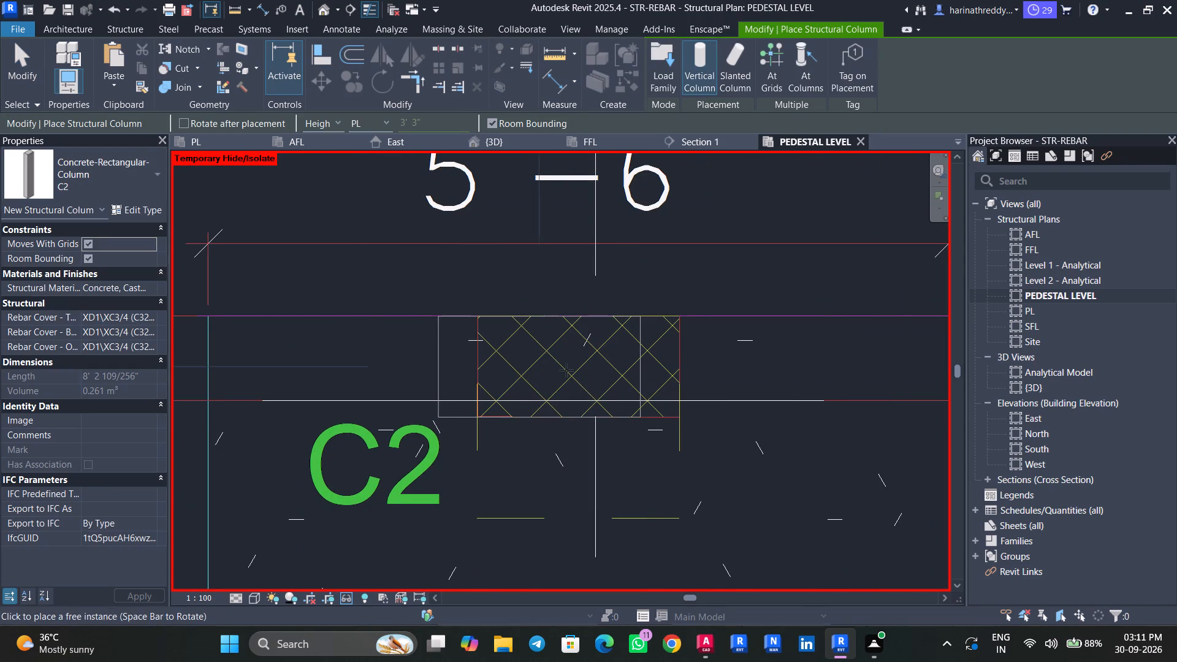
pyautogui.scroll(8, 577, 370)
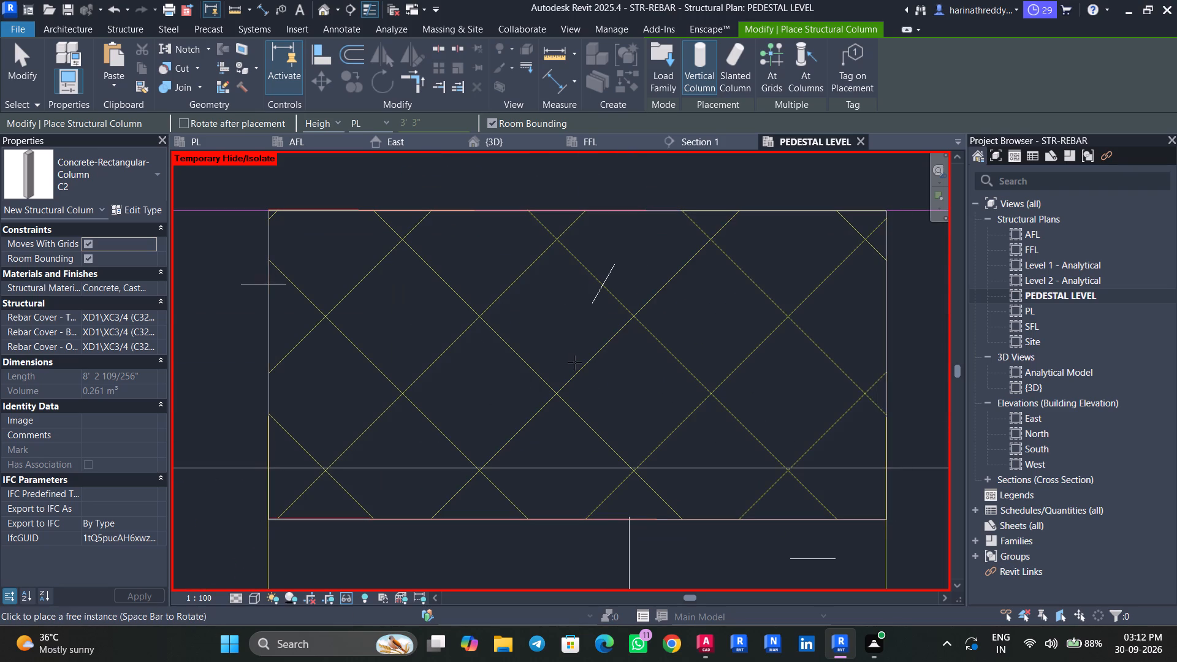
pyautogui.click(574, 362)
pyautogui.press('Escape')
pyautogui.press('Escape')
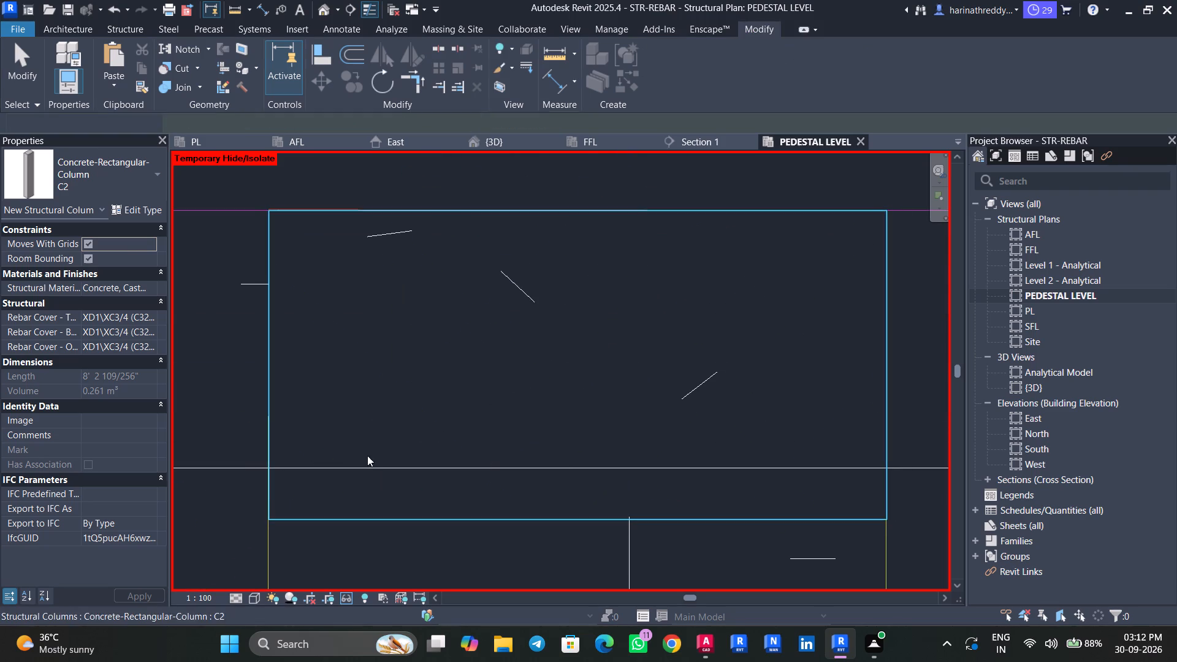
pyautogui.press('Escape')
pyautogui.press('Escape')
pyautogui.scroll(20, 267, 527)
pyautogui.scroll(2, 267, 527)
pyautogui.press('Escape')
pyautogui.press('Escape')
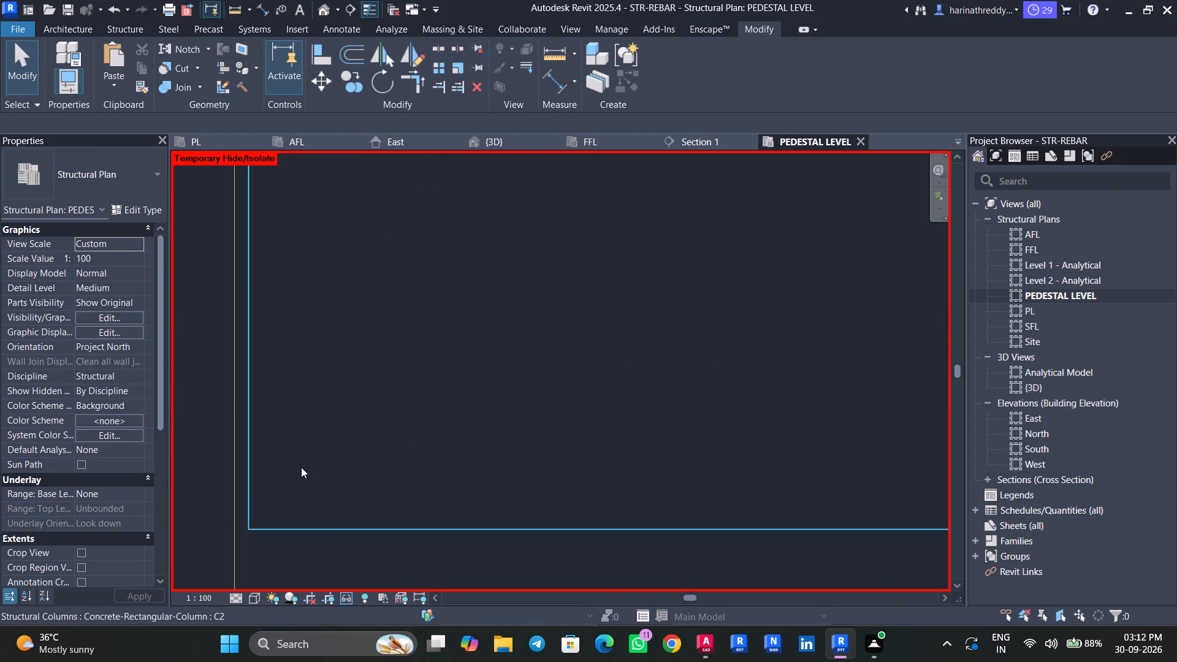
# Align the west edge of the F-7 C2 column with the matching outline edge in the linked floor drawing.
pyautogui.write('AL')
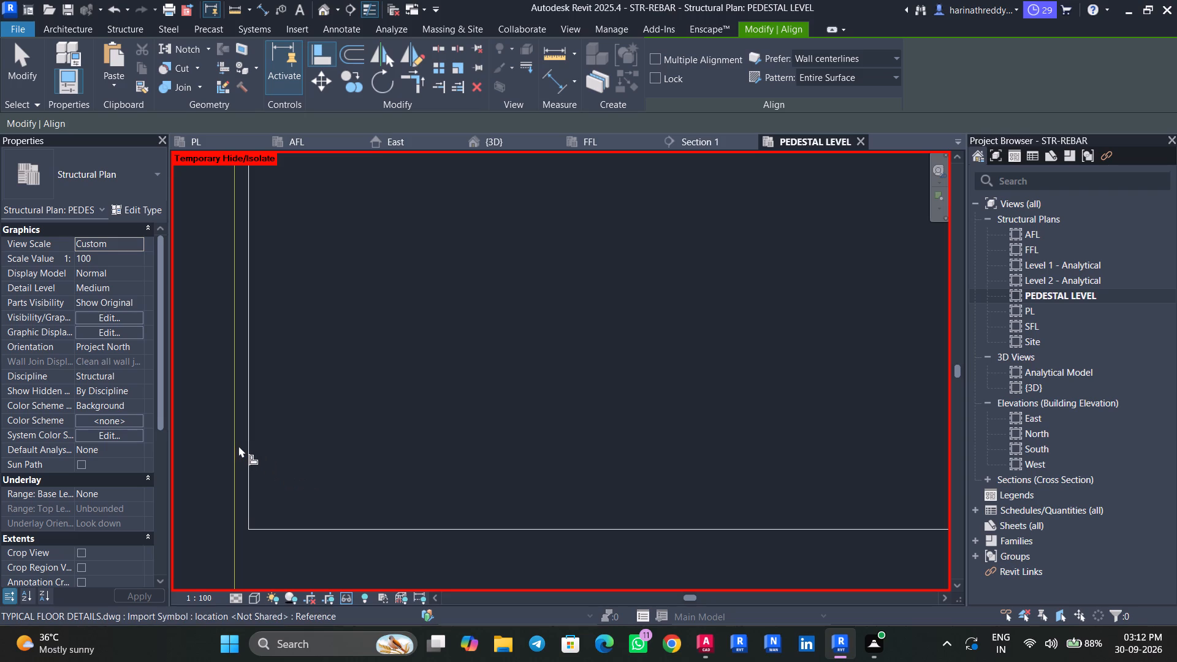
pyautogui.scroll(6, 235, 443)
pyautogui.press('Tab')
pyautogui.press('Tab')
pyautogui.press('Tab')
pyautogui.press('Tab')
pyautogui.scroll(-14, 230, 439)
pyautogui.moveTo(227, 438); pyautogui.dragTo(285, 595, button='middle')
pyautogui.moveTo(280, 379); pyautogui.dragTo(352, 569, button='middle')
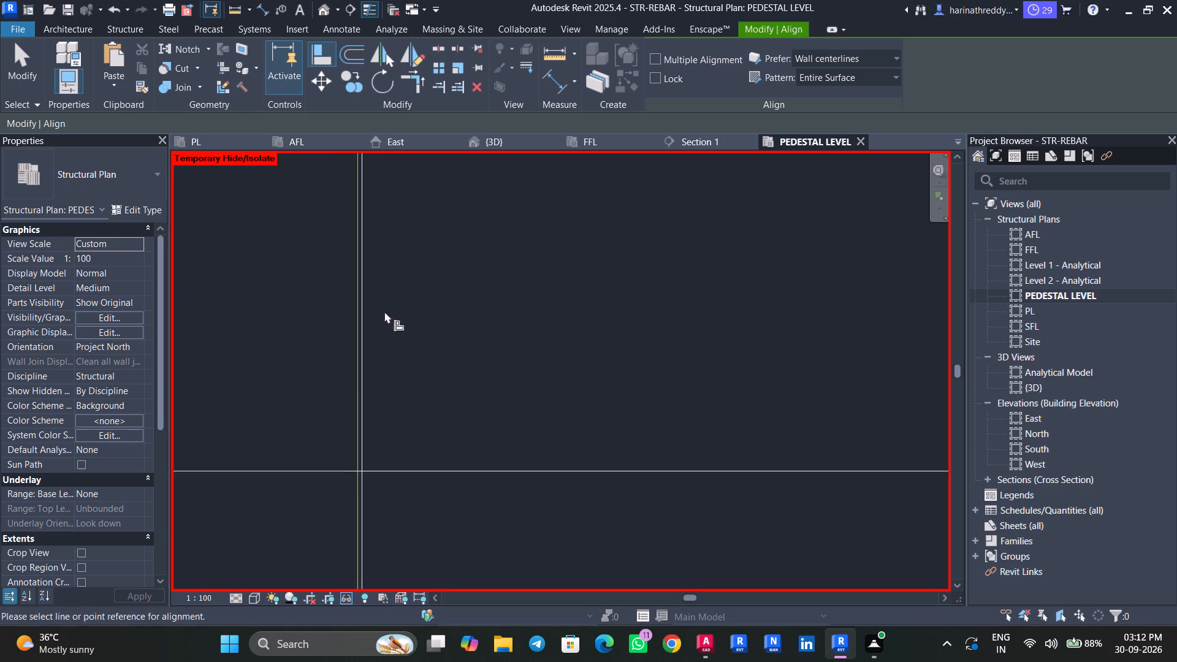
pyautogui.moveTo(396, 351); pyautogui.dragTo(432, 549, button='middle')
pyautogui.scroll(1, 501, 295)
pyautogui.moveTo(503, 296); pyautogui.dragTo(506, 498, button='middle')
pyautogui.scroll(6, 399, 500)
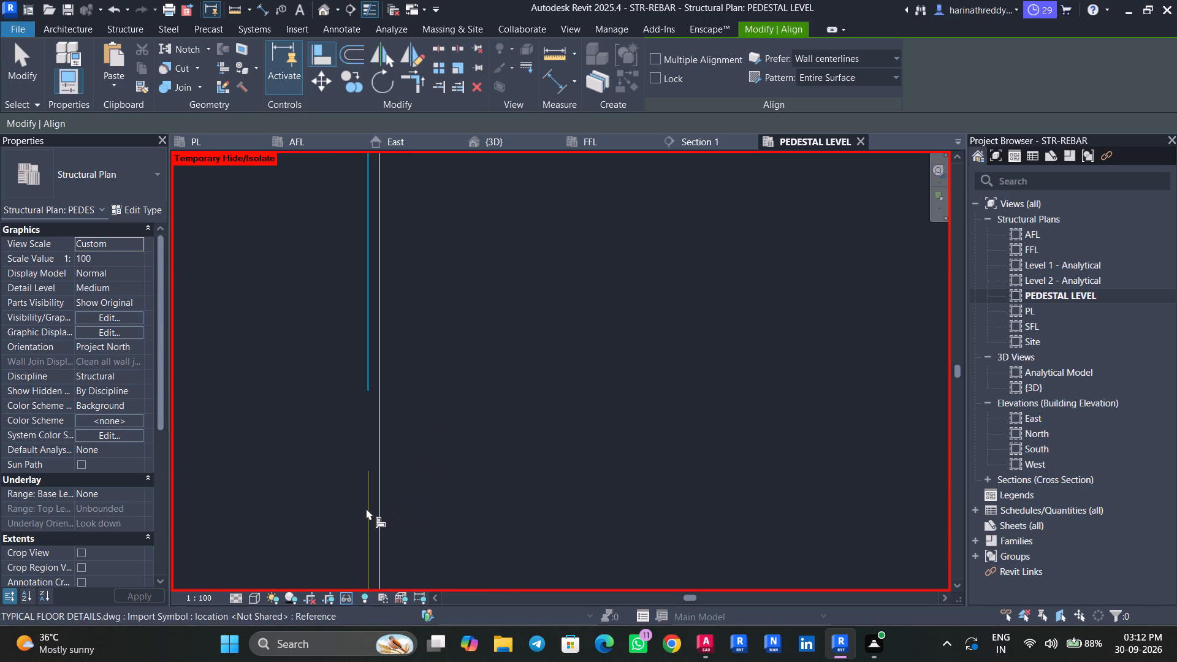
pyautogui.click(364, 507)
pyautogui.click(379, 502)
pyautogui.scroll(-1, 379, 499)
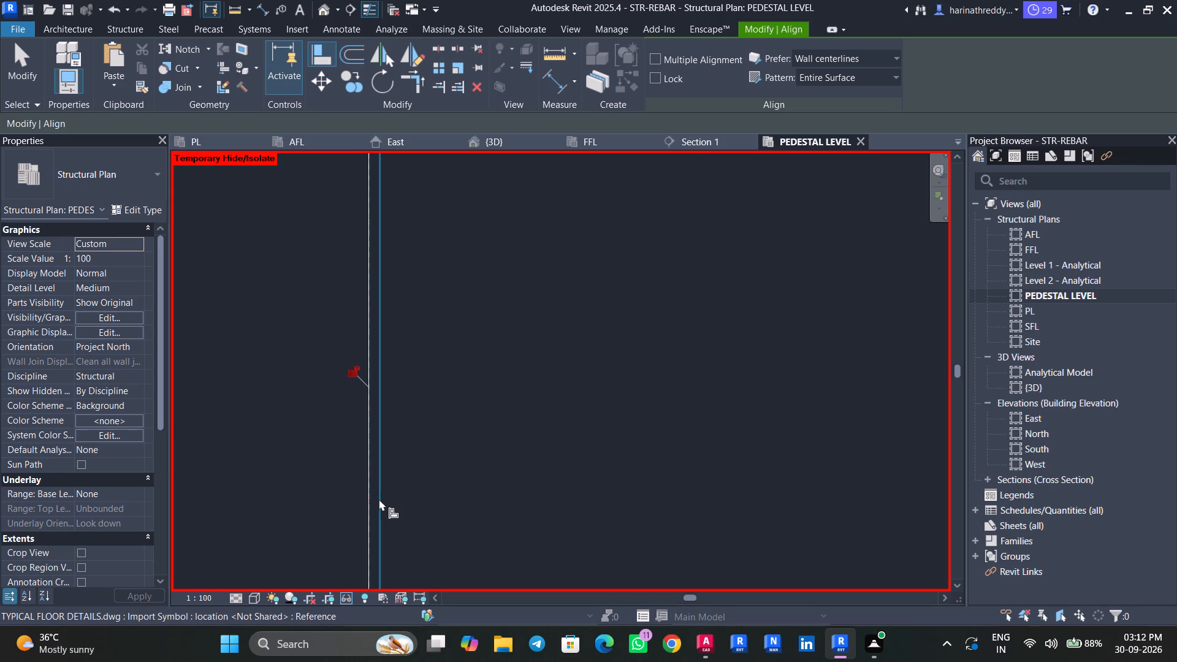
pyautogui.press('Escape')
pyautogui.press('Escape')
pyautogui.press('Escape')
pyautogui.click(376, 489)
pyautogui.press('Escape')
pyautogui.click(367, 441)
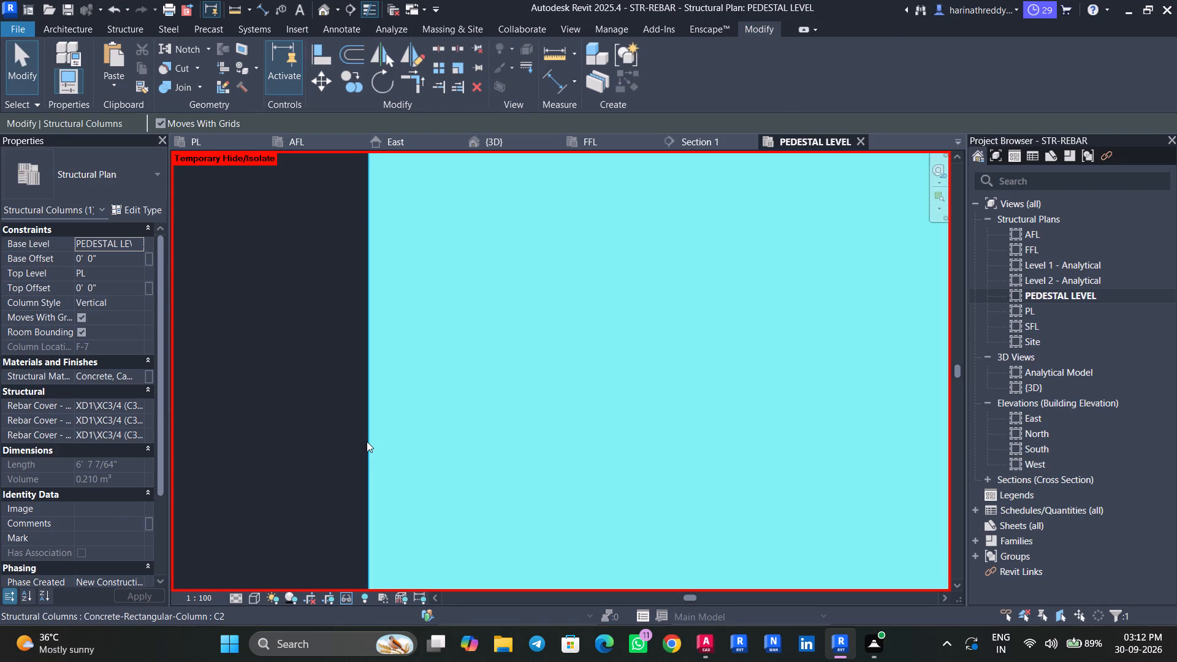
pyautogui.scroll(-20, 367, 441)
pyautogui.scroll(-1, 367, 441)
pyautogui.press('Escape')
pyautogui.press('Escape')
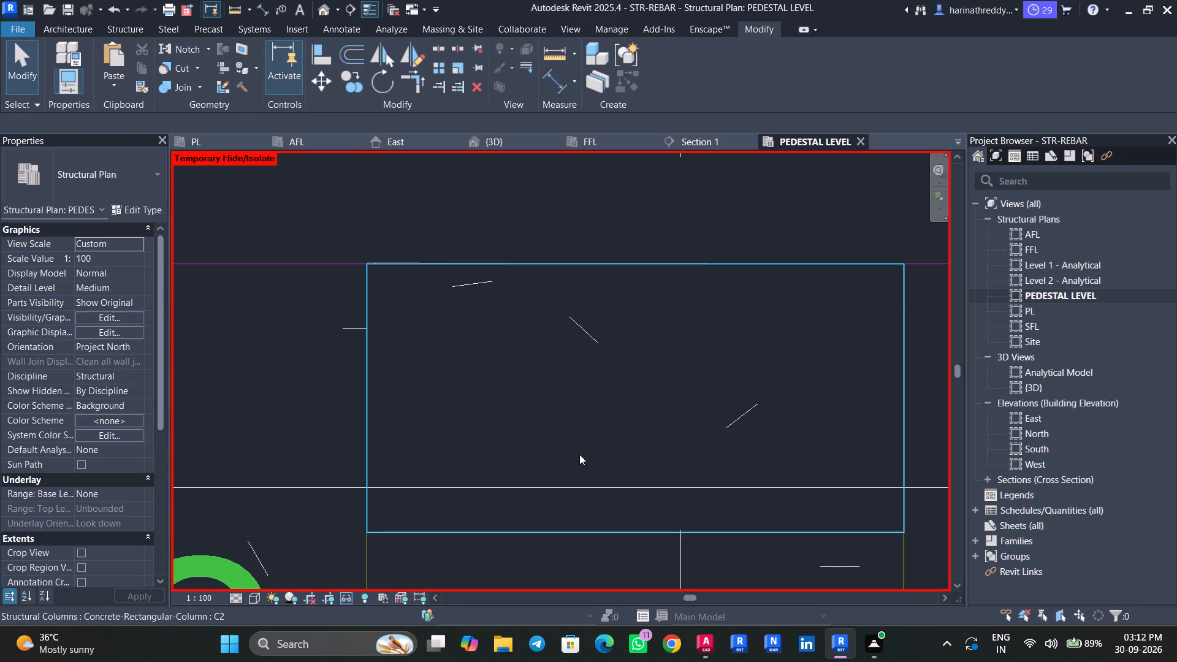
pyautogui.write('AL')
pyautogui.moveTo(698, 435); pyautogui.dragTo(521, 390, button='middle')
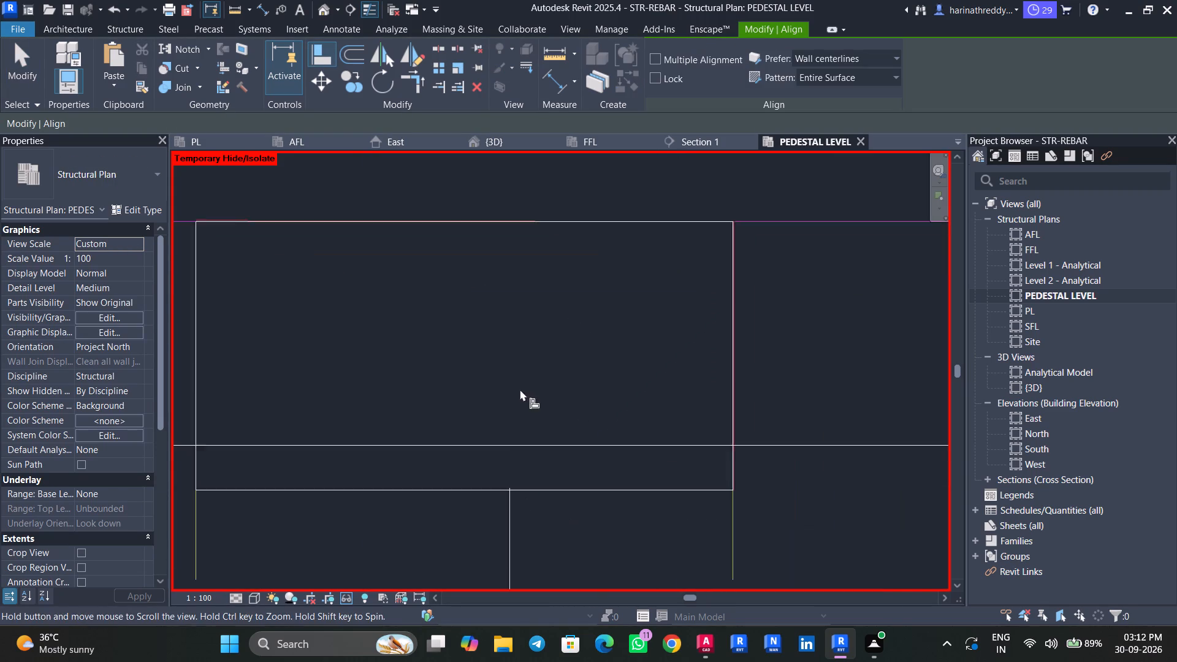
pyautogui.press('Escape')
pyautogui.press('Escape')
# Check the east and south edges of the F-7 C2 column against the drawn outline.
pyautogui.scroll(20, 731, 437)
pyautogui.scroll(3, 731, 437)
pyautogui.scroll(-2, 724, 495)
pyautogui.scroll(1, 724, 495)
pyautogui.scroll(-2, 724, 495)
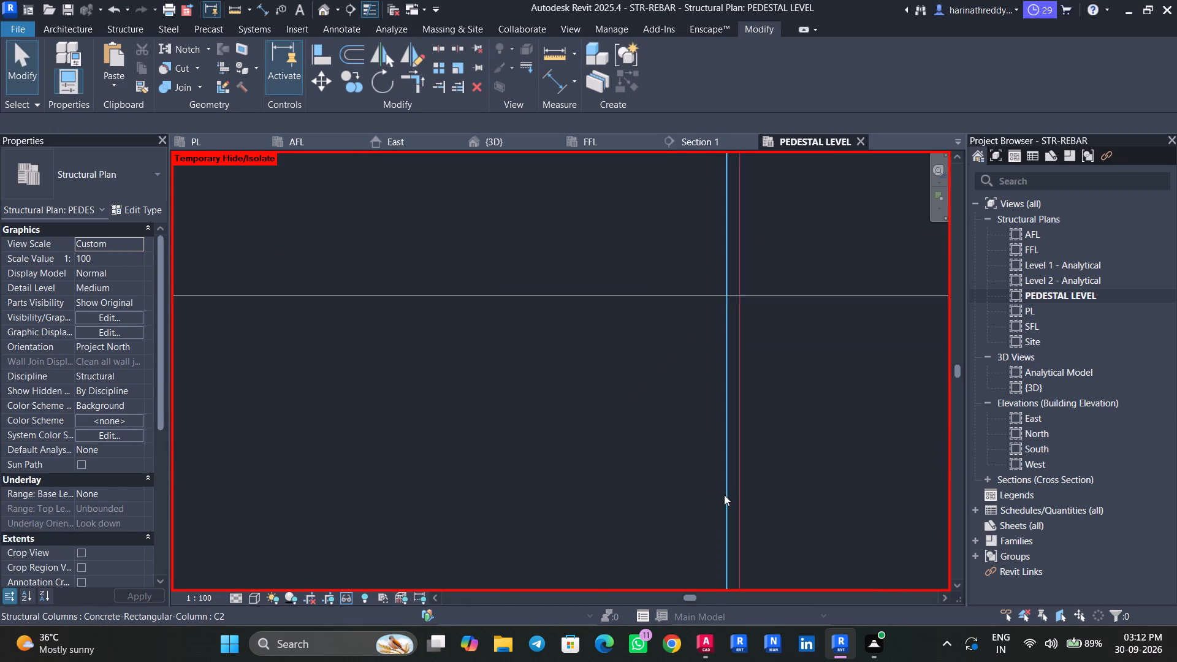
pyautogui.scroll(-18, 724, 495)
pyautogui.moveTo(661, 422); pyautogui.dragTo(685, 264, button='middle')
pyautogui.scroll(12, 623, 397)
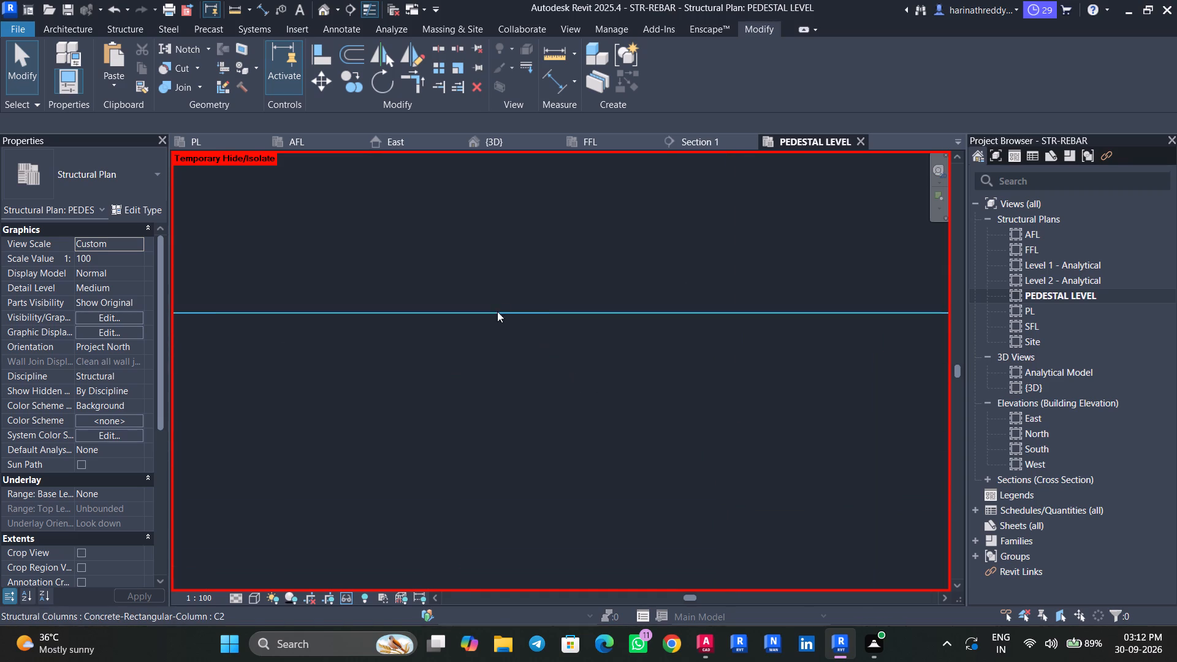
pyautogui.scroll(8, 497, 311)
pyautogui.scroll(-20, 452, 314)
pyautogui.scroll(-10, 452, 314)
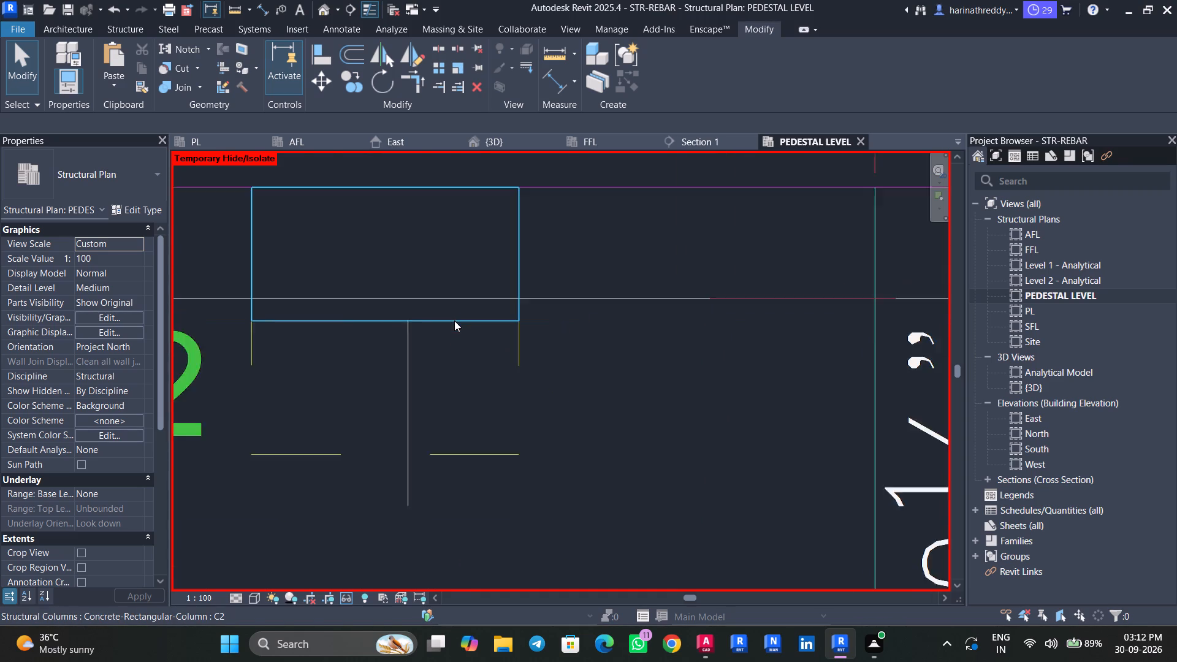
pyautogui.scroll(-7, 454, 321)
# Temporarily hide the pedestal at H-6 over footing SF5, beside the C1 label.
pyautogui.moveTo(587, 352); pyautogui.dragTo(407, 371, button='middle')
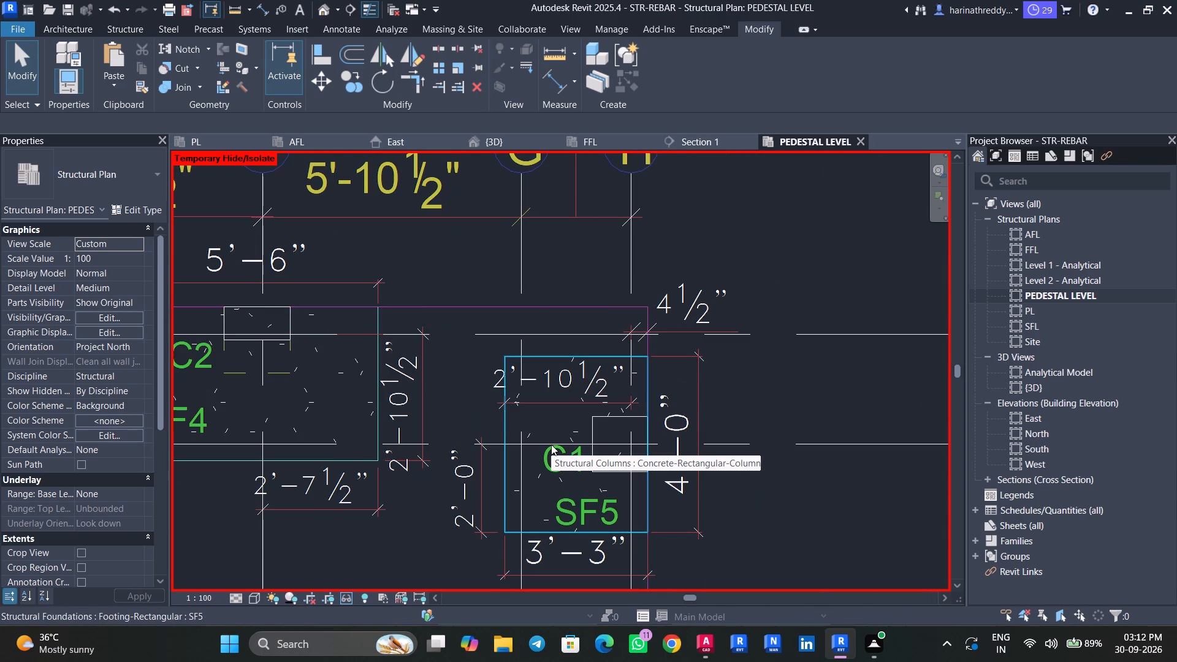
pyautogui.click(626, 452)
pyautogui.write('HH')
# Place a C1 structural column up to level PL at grid intersection H-6 over footing SF5.
pyautogui.scroll(7, 601, 454)
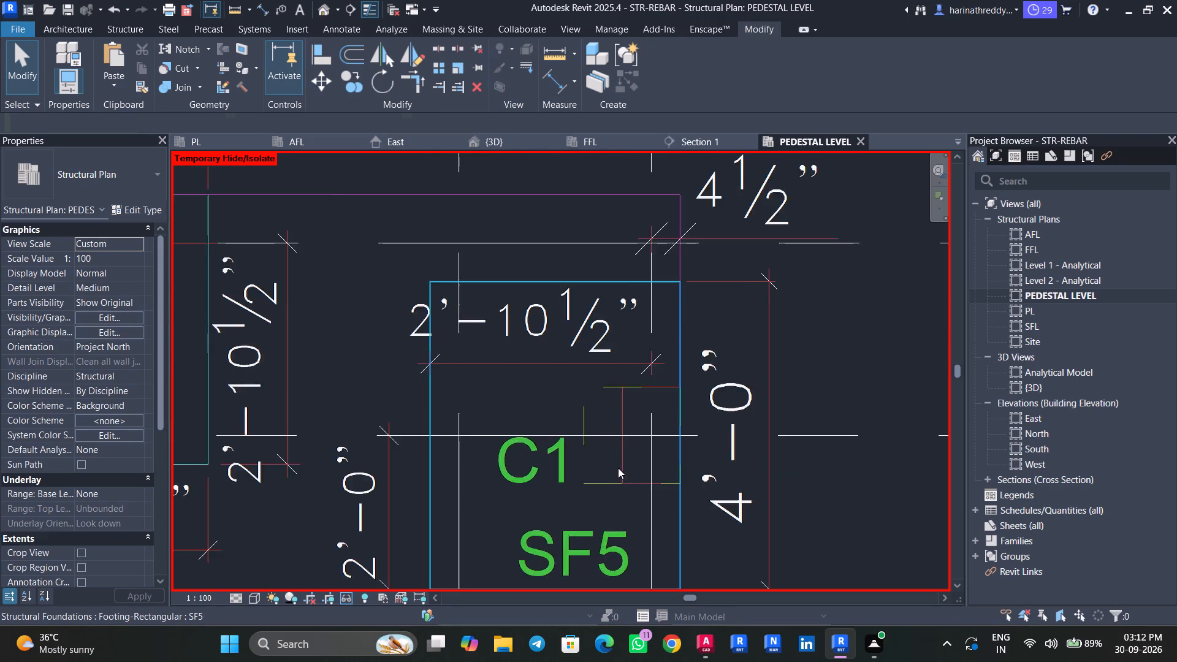
pyautogui.scroll(1, 618, 468)
pyautogui.write('CL')
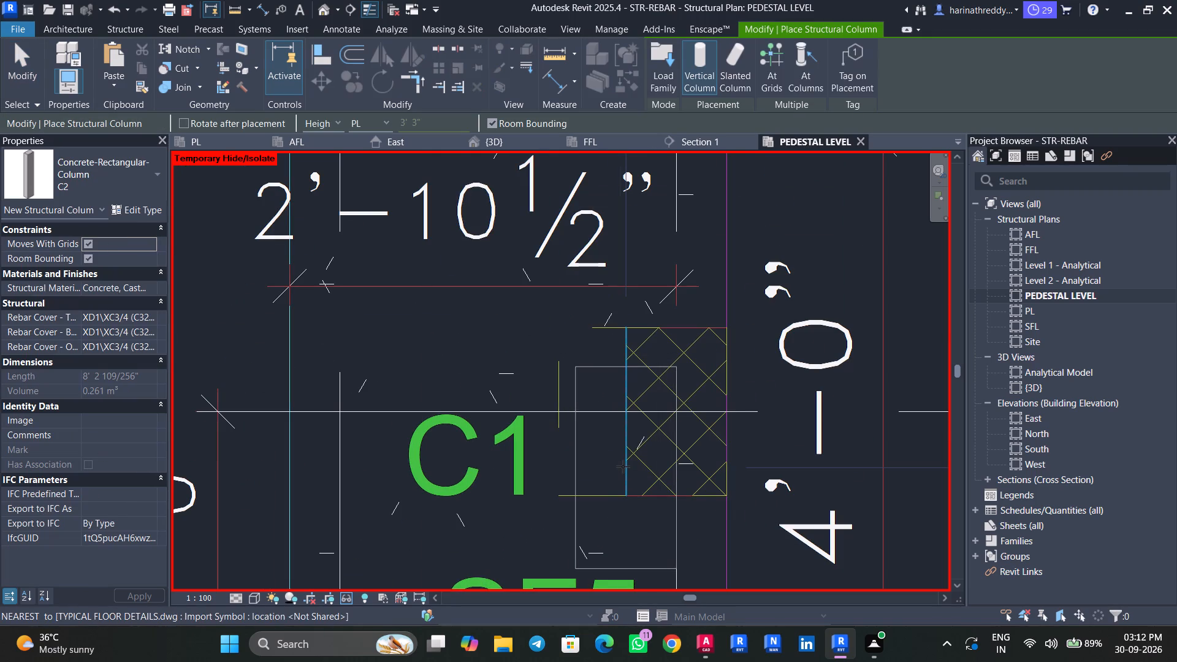
pyautogui.click(128, 191)
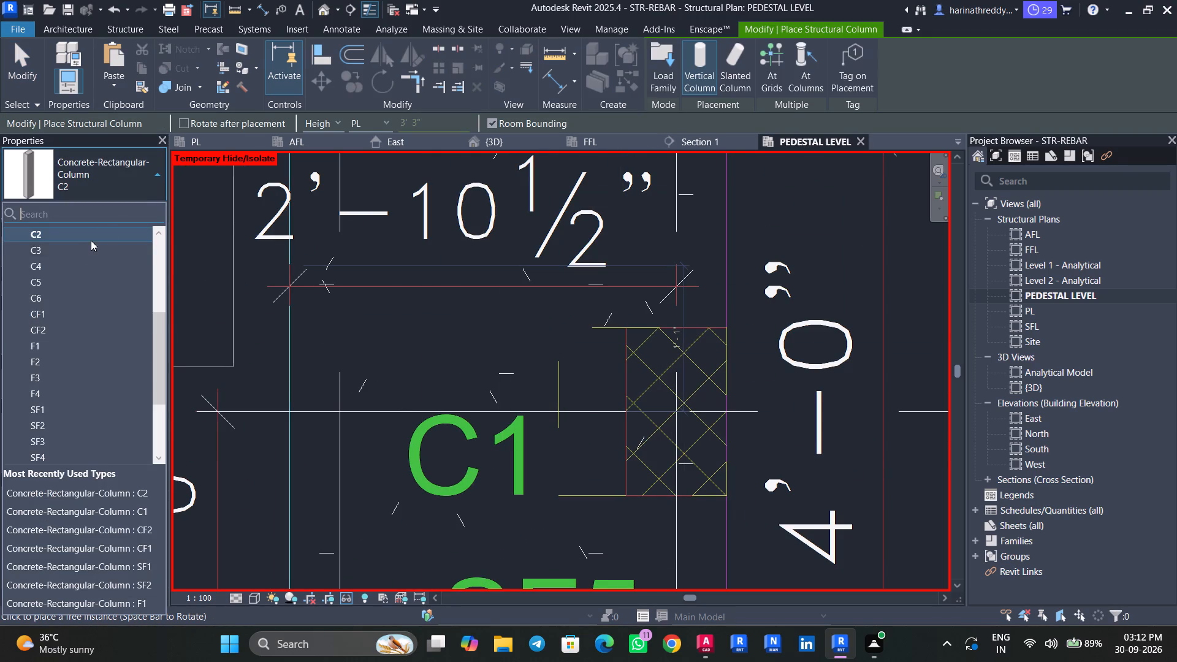
pyautogui.scroll(3, 61, 268)
pyautogui.click(57, 375)
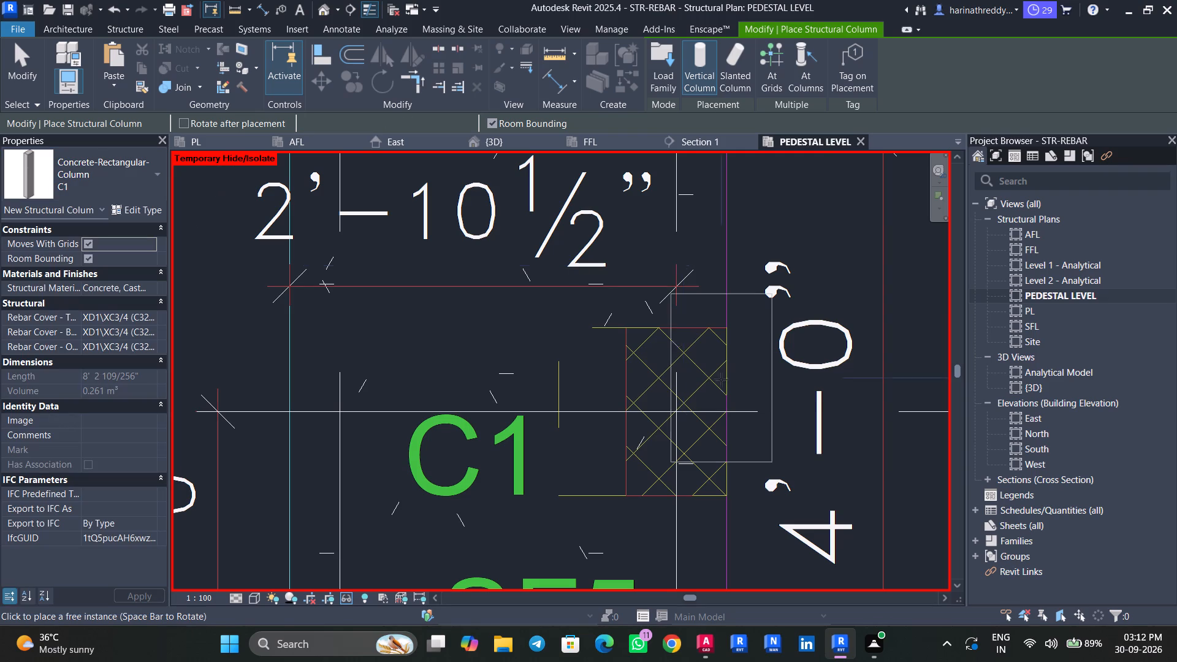
pyautogui.scroll(7, 676, 411)
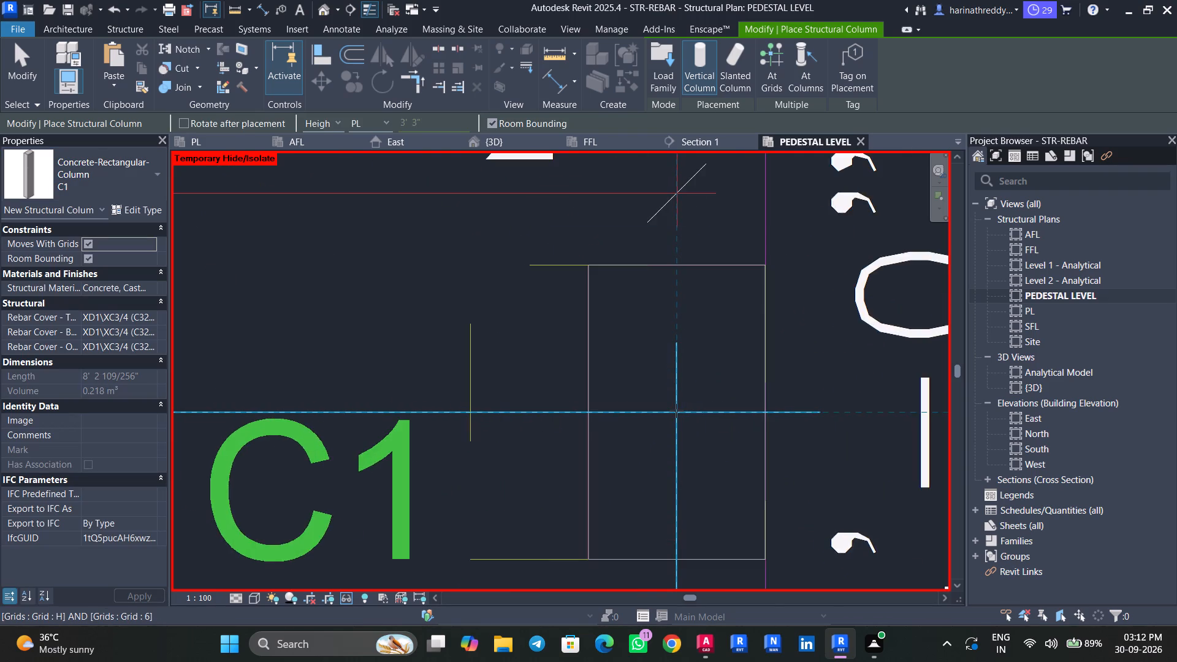
pyautogui.click(676, 411)
pyautogui.scroll(-11, 676, 411)
pyautogui.scroll(1, 676, 410)
pyautogui.scroll(-1, 676, 410)
pyautogui.scroll(1, 676, 410)
pyautogui.scroll(-8, 676, 410)
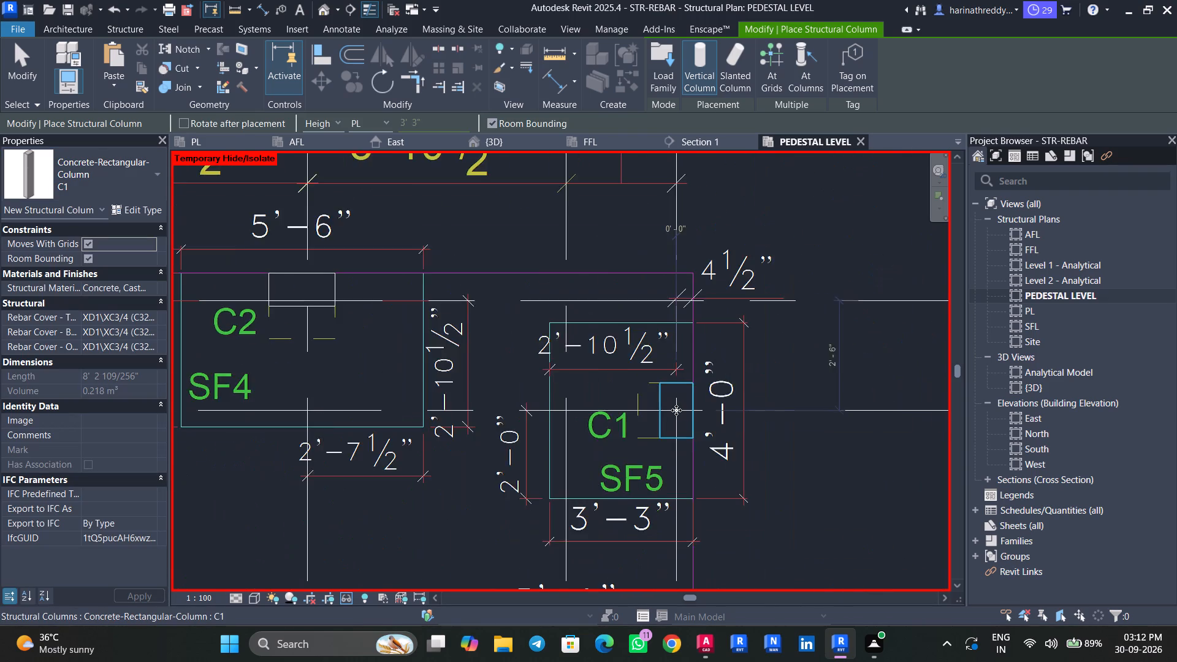
pyautogui.moveTo(466, 468); pyautogui.dragTo(666, 340, button='middle')
pyautogui.moveTo(652, 384); pyautogui.dragTo(658, 338, button='middle')
pyautogui.press('Escape')
pyautogui.press('Escape')
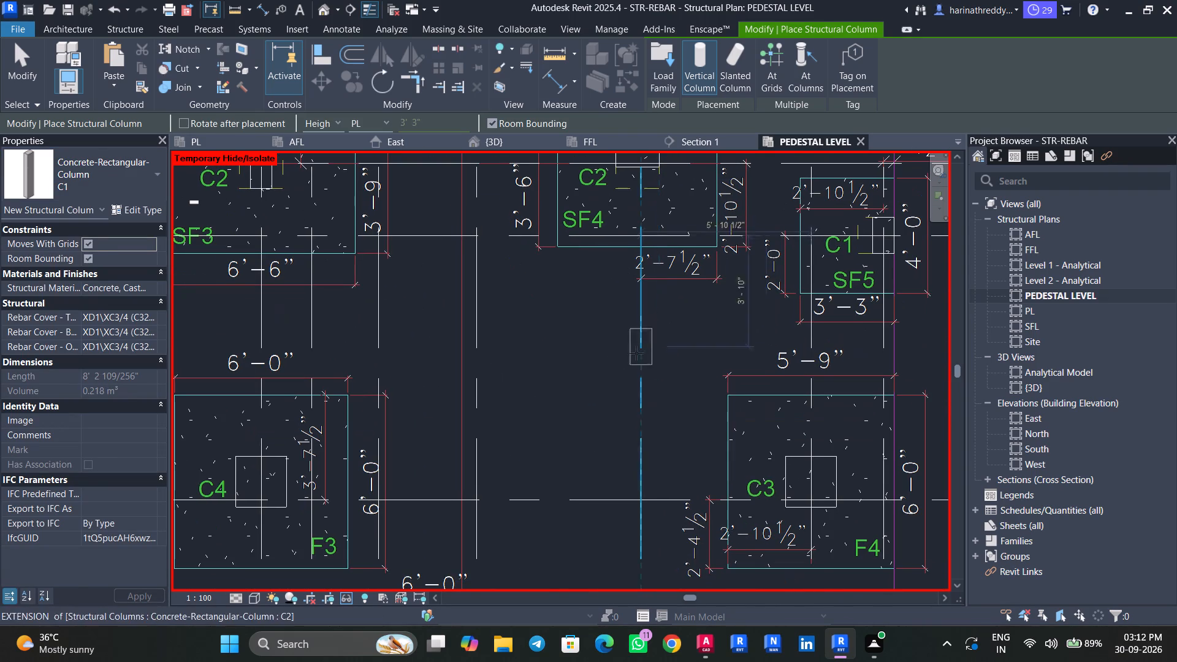
pyautogui.press('Escape')
pyautogui.press('Escape')
pyautogui.press('Escape')
# Temporarily hide the SF4 pedestal at A-5, beside the C1 label, in the PEDESTAL LEVEL plan.
pyautogui.scroll(-3, 604, 364)
pyautogui.moveTo(604, 364); pyautogui.dragTo(815, 324, button='middle')
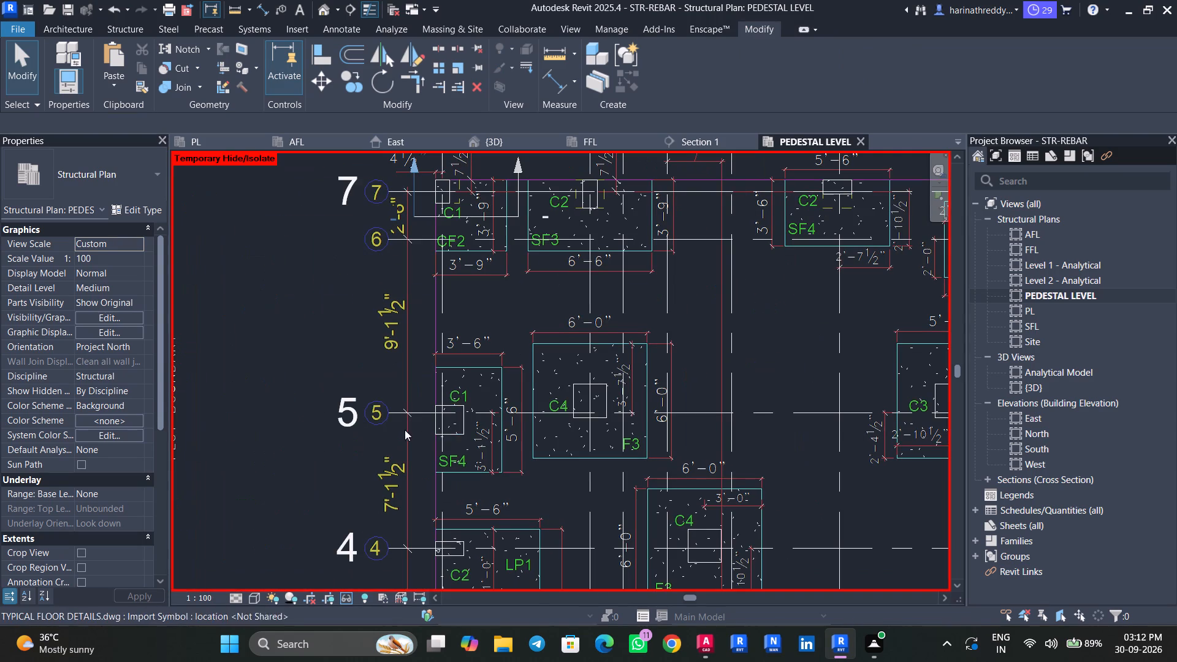
pyautogui.click(451, 426)
pyautogui.scroll(14, 451, 426)
pyautogui.write('HH')
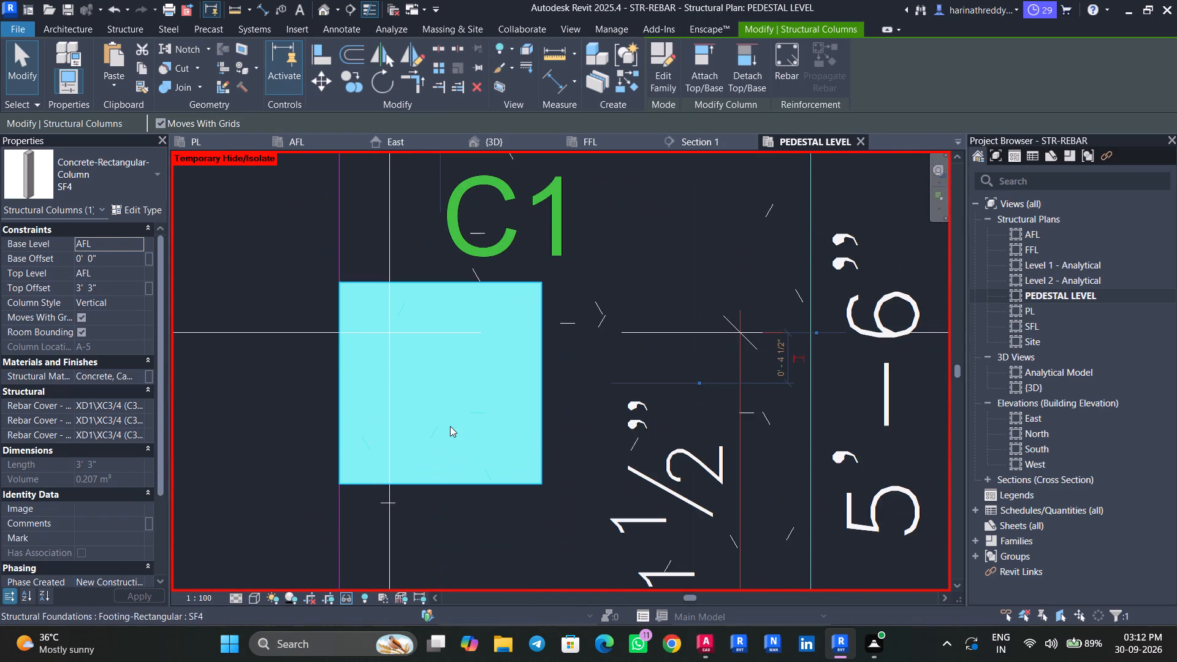
# Place a C1 structural column on grid A near grid 5, fitted to the hatched C1 outline over footing SF4.
pyautogui.scroll(5, 440, 420)
pyautogui.scroll(-9, 439, 420)
pyautogui.write('CL')
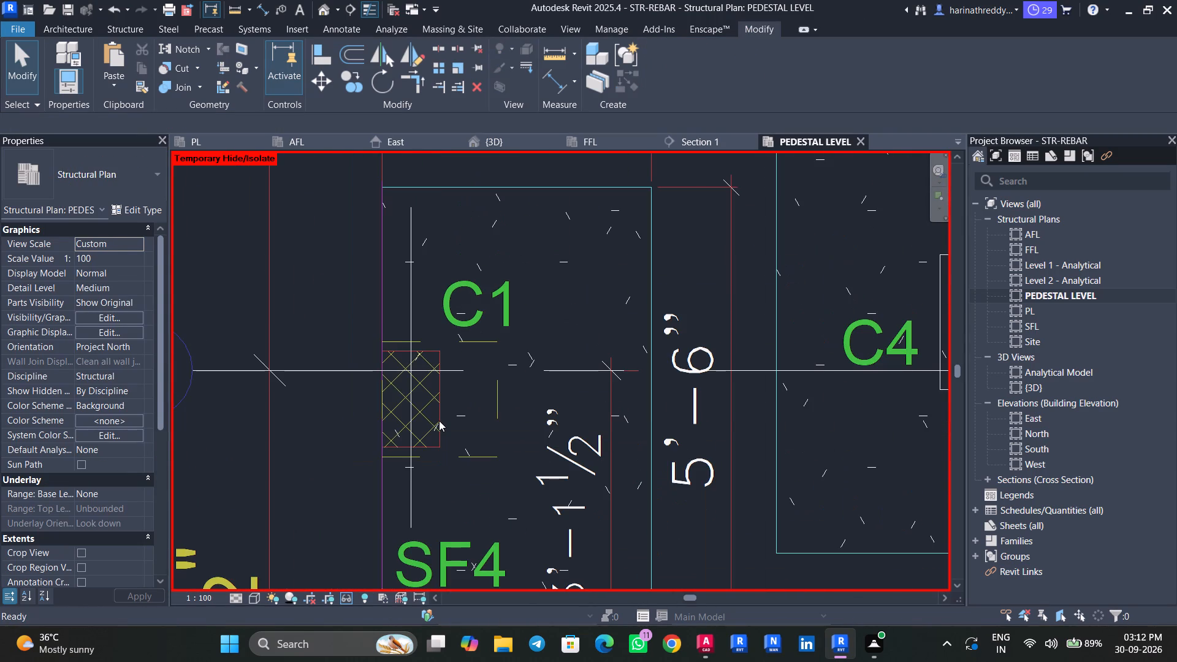
pyautogui.scroll(8, 398, 394)
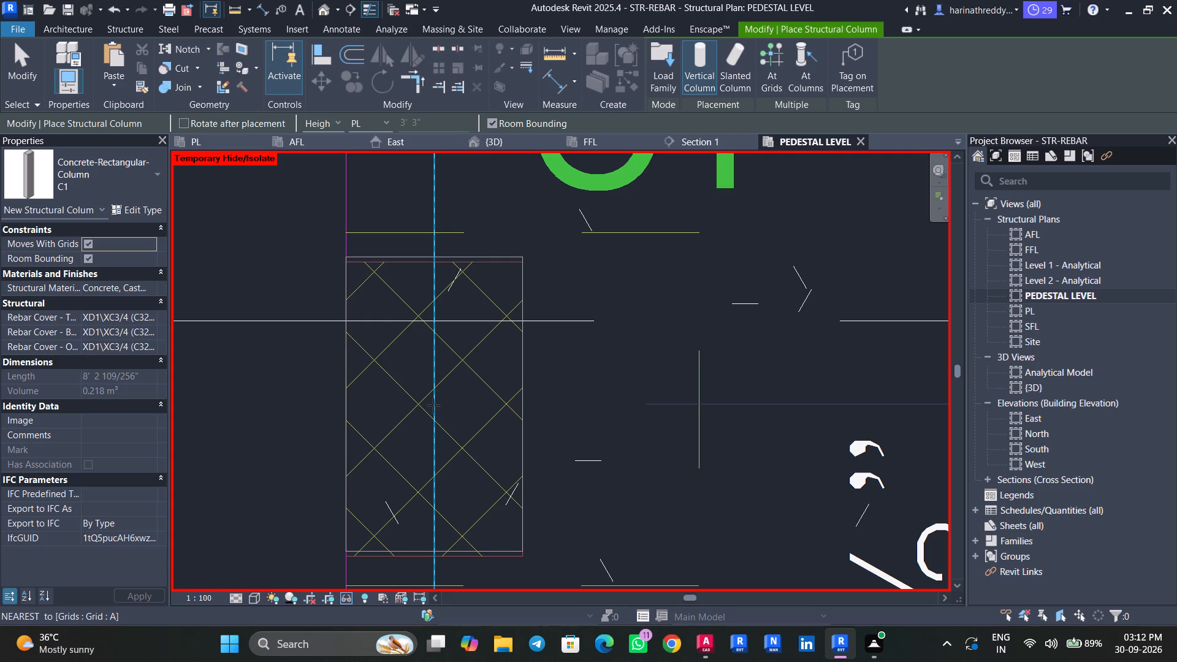
pyautogui.click(433, 408)
pyautogui.press('Escape')
pyautogui.press('Escape')
pyautogui.press('Escape')
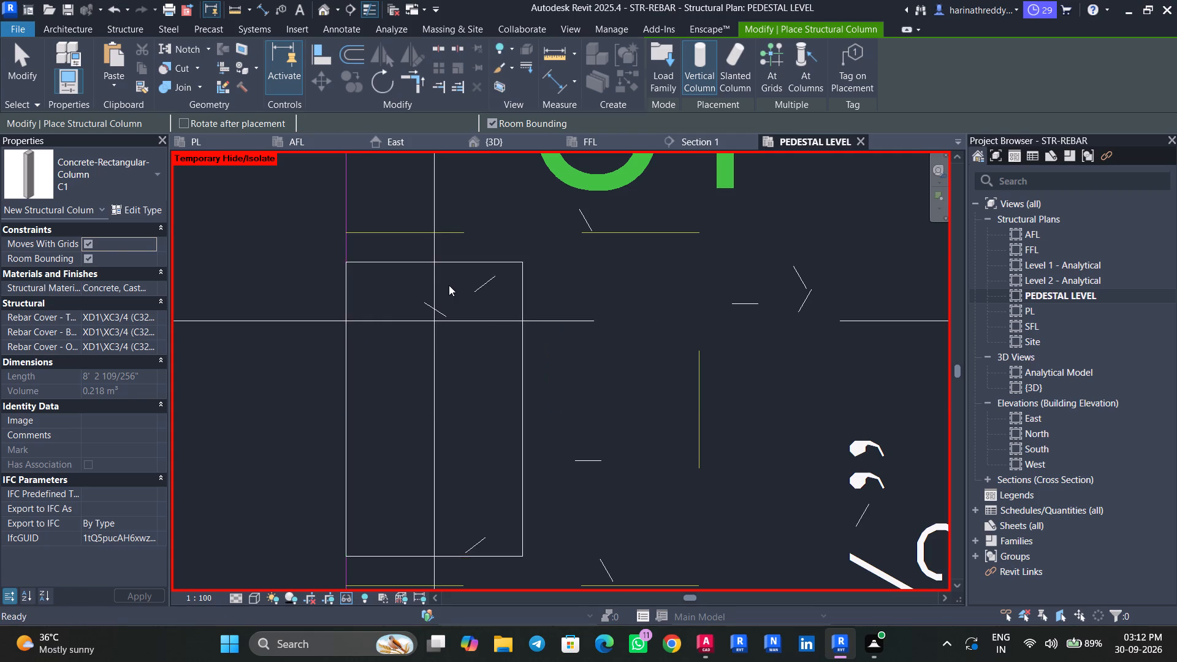
pyautogui.press('Escape')
pyautogui.scroll(20, 444, 270)
pyautogui.scroll(9, 444, 270)
pyautogui.scroll(-4, 418, 298)
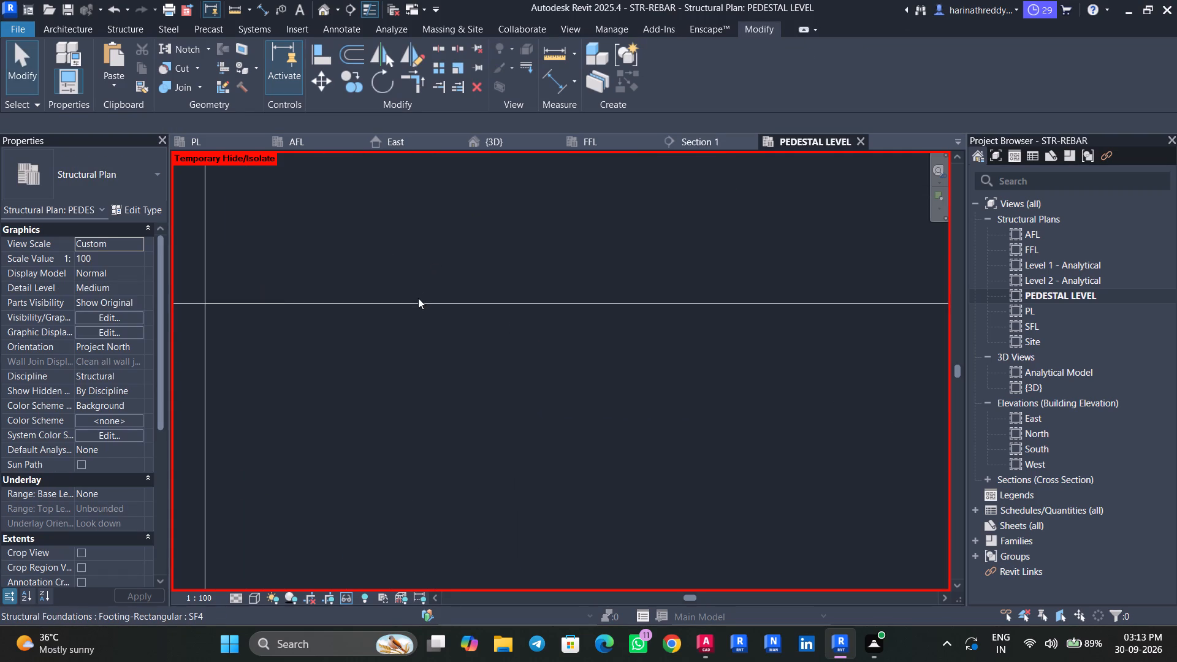
# Temporarily hide the F3 pedestal at grid intersection B-5, beside the C4 label.
pyautogui.scroll(-20, 418, 298)
pyautogui.scroll(-20, 418, 298)
pyautogui.scroll(1, 418, 298)
pyautogui.scroll(-1, 418, 298)
pyautogui.moveTo(518, 325); pyautogui.dragTo(425, 338, button='middle')
pyautogui.click(551, 309)
pyautogui.write('HH')
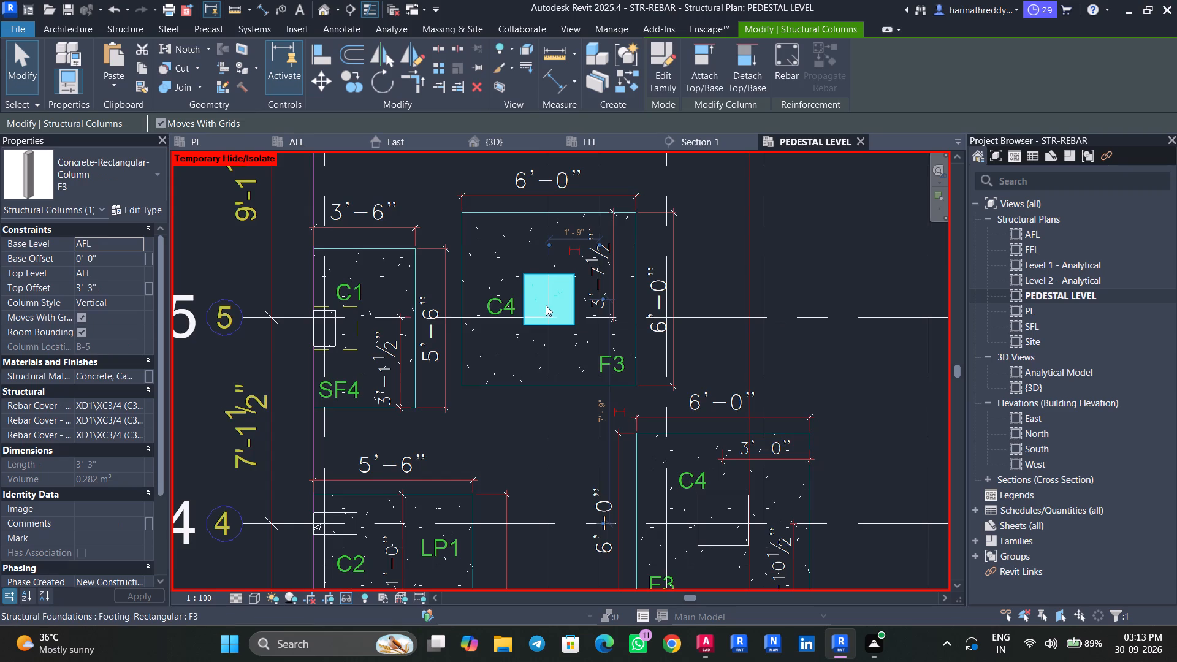
# Place a C4 structural column up to level PL on grid B near grid 5, fitted to the hatched outline over footing F3.
pyautogui.scroll(8, 546, 305)
pyautogui.scroll(-1, 546, 305)
pyautogui.scroll(2, 546, 305)
pyautogui.write('CL')
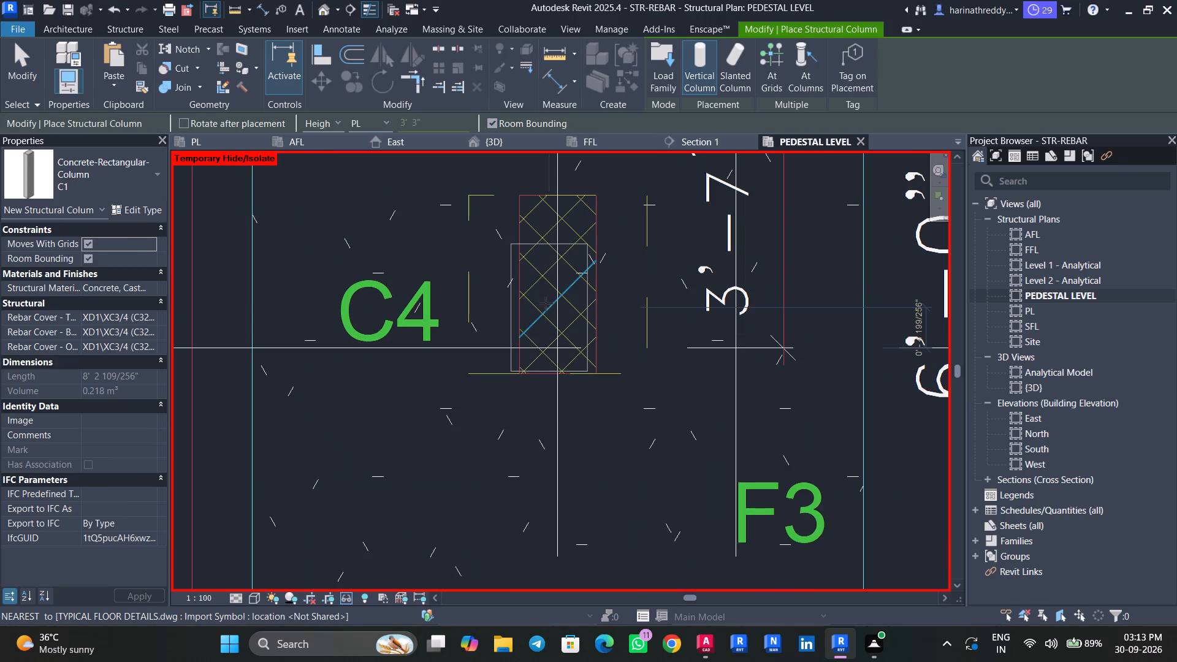
pyautogui.click(106, 170)
pyautogui.click(64, 277)
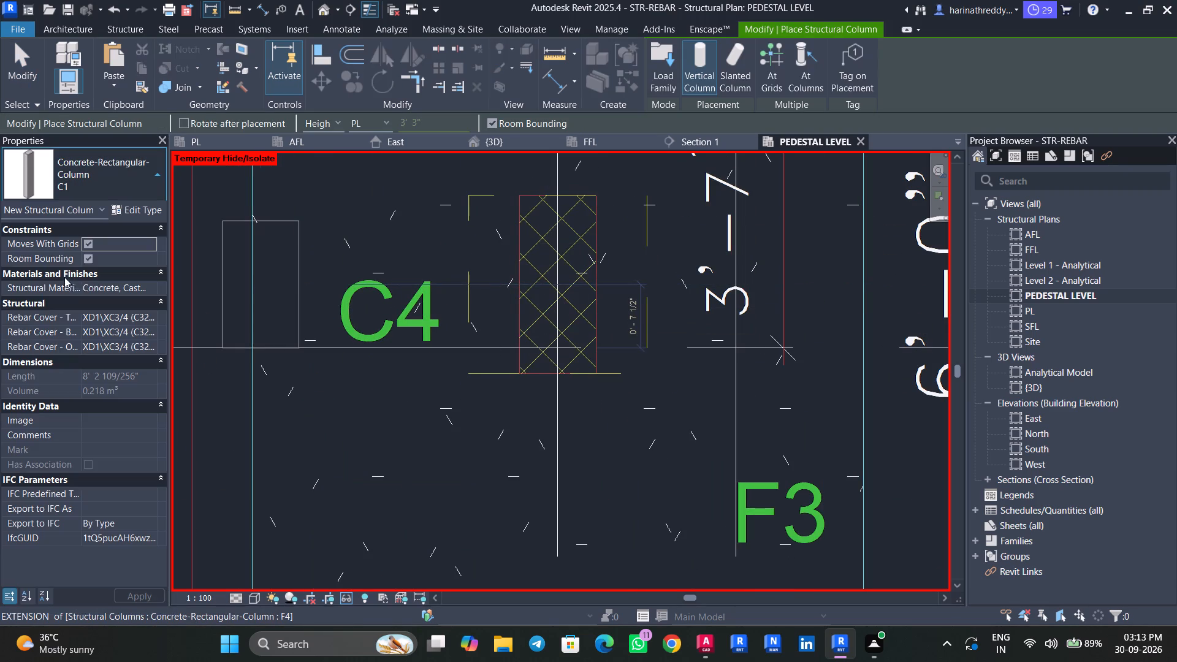
pyautogui.scroll(5, 554, 280)
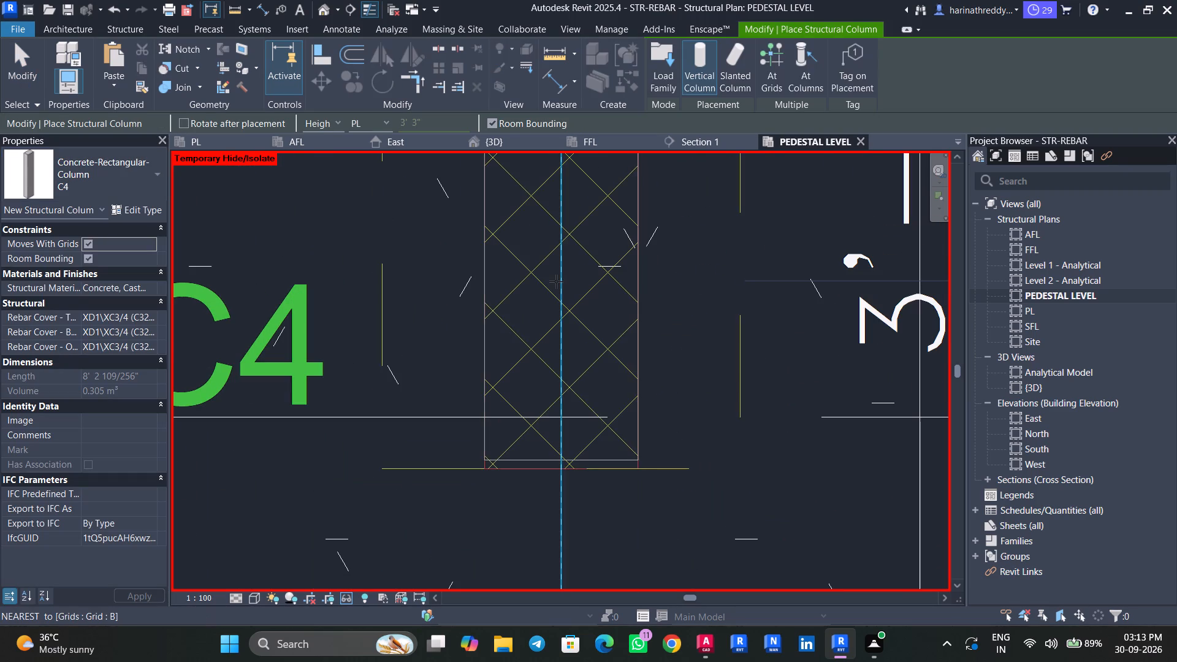
pyautogui.click(558, 289)
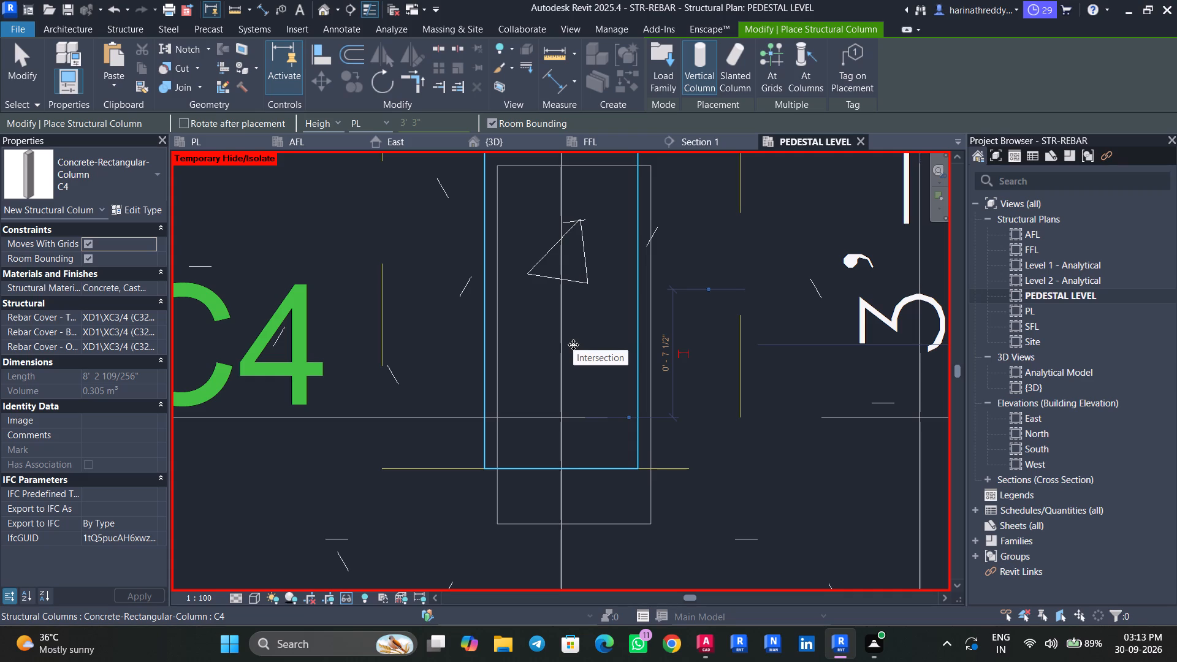
pyautogui.press('Escape')
pyautogui.press('Escape')
pyautogui.press('Escape')
pyautogui.press('Escape')
pyautogui.moveTo(528, 326); pyautogui.dragTo(572, 530, button='middle')
pyautogui.scroll(6, 537, 302)
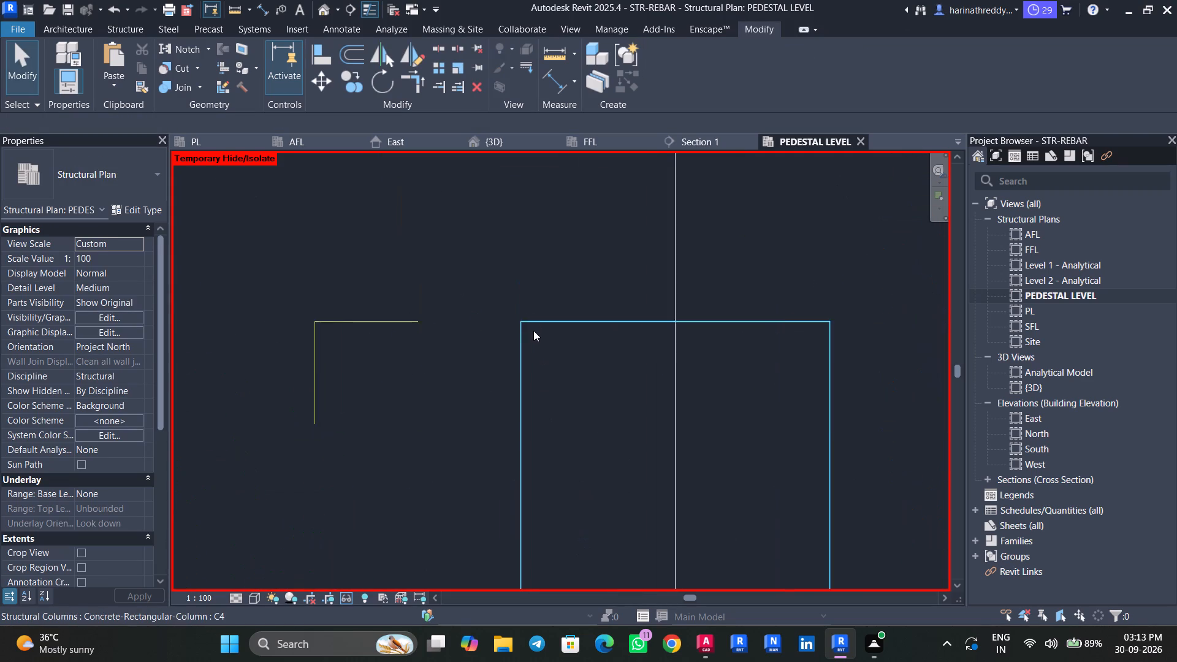
pyautogui.scroll(6, 533, 330)
pyautogui.scroll(-1, 533, 329)
pyautogui.scroll(6, 533, 329)
pyautogui.scroll(-1, 425, 261)
pyautogui.scroll(6, 425, 261)
pyautogui.scroll(11, 592, 368)
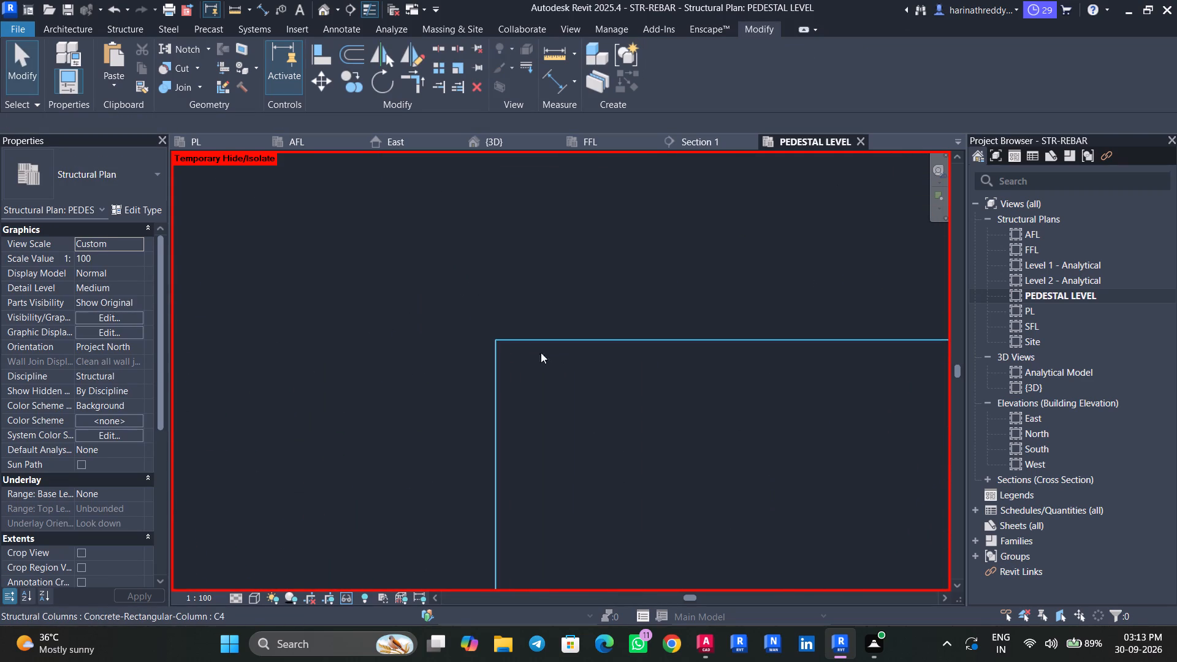
pyautogui.click(535, 341)
pyautogui.press('Escape')
pyautogui.press('Escape')
pyautogui.scroll(-8, 557, 372)
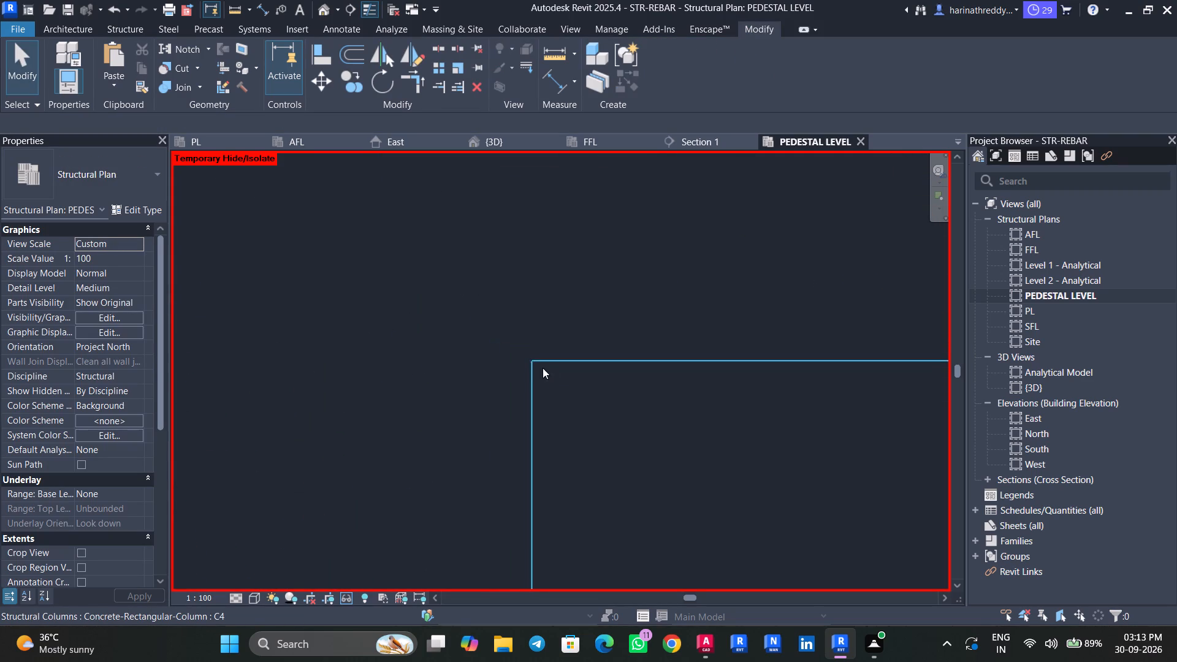
pyautogui.scroll(-17, 543, 368)
pyautogui.scroll(1, 541, 367)
pyautogui.scroll(-20, 541, 367)
pyautogui.scroll(-4, 541, 367)
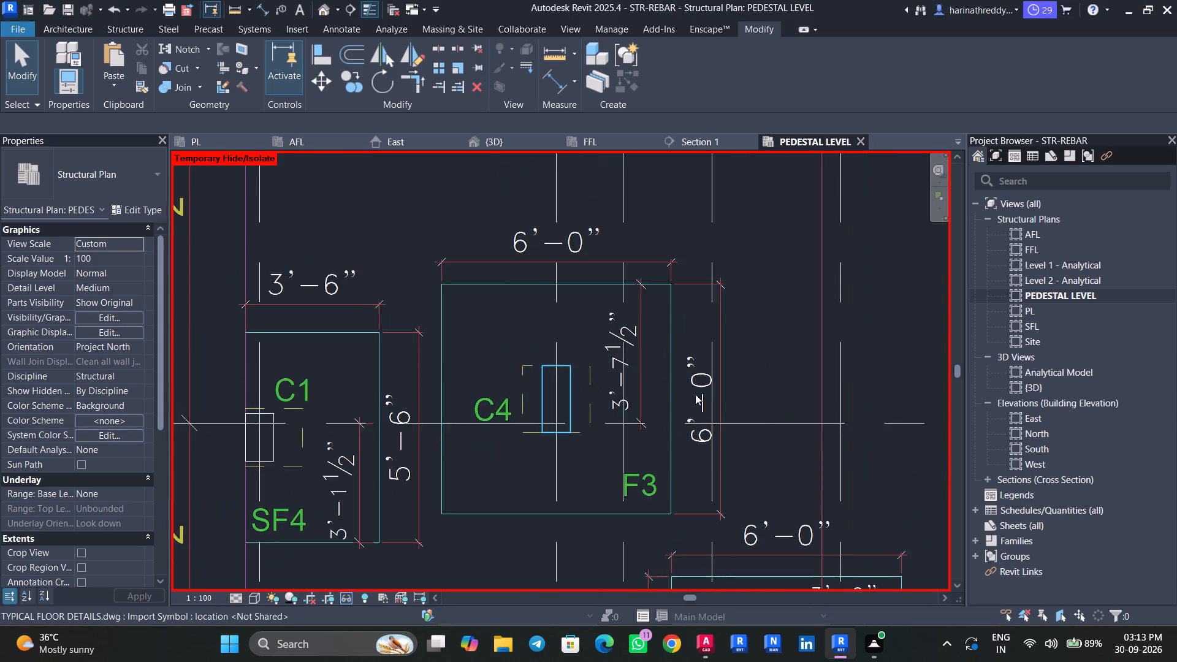
# Temporarily hide the F4 pedestal at grid intersection G-5, beside the C3 label.
pyautogui.moveTo(704, 392); pyautogui.dragTo(497, 390, button='middle')
pyautogui.moveTo(703, 389); pyautogui.dragTo(528, 401, button='middle')
pyautogui.click(661, 399)
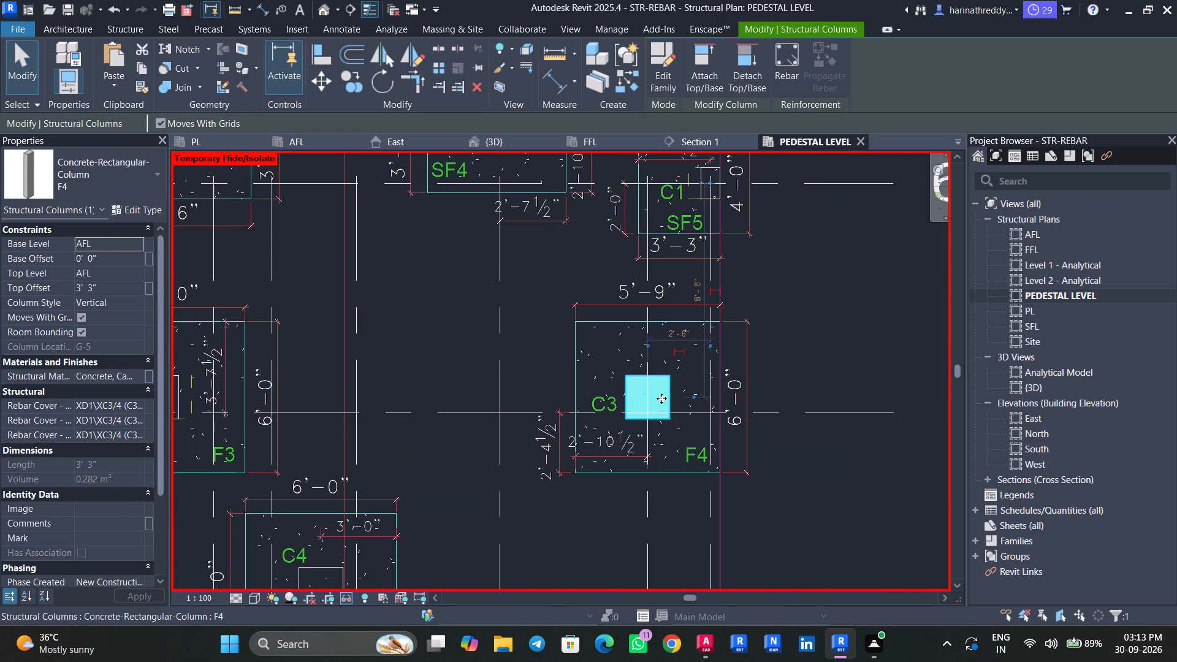
pyautogui.write('HH')
# Place a C3 structural column up to level PL on grid G near grid 5, fitted to the hatched outline over footing F4.
pyautogui.write('CL')
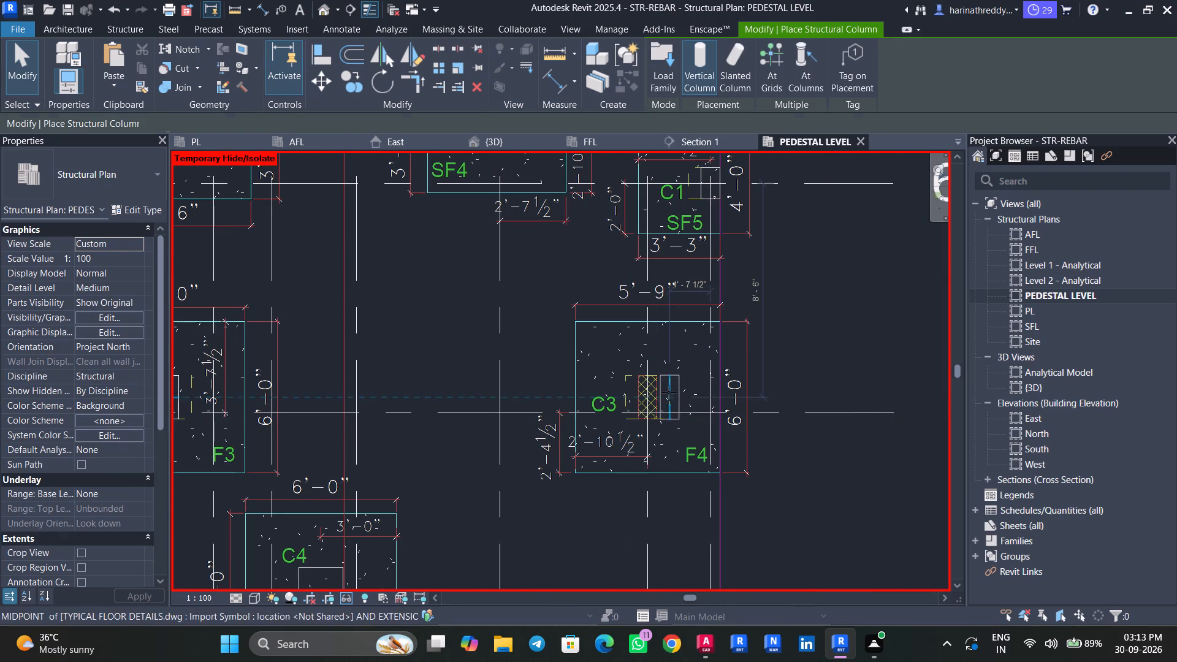
pyautogui.click(48, 154)
pyautogui.scroll(2, 63, 257)
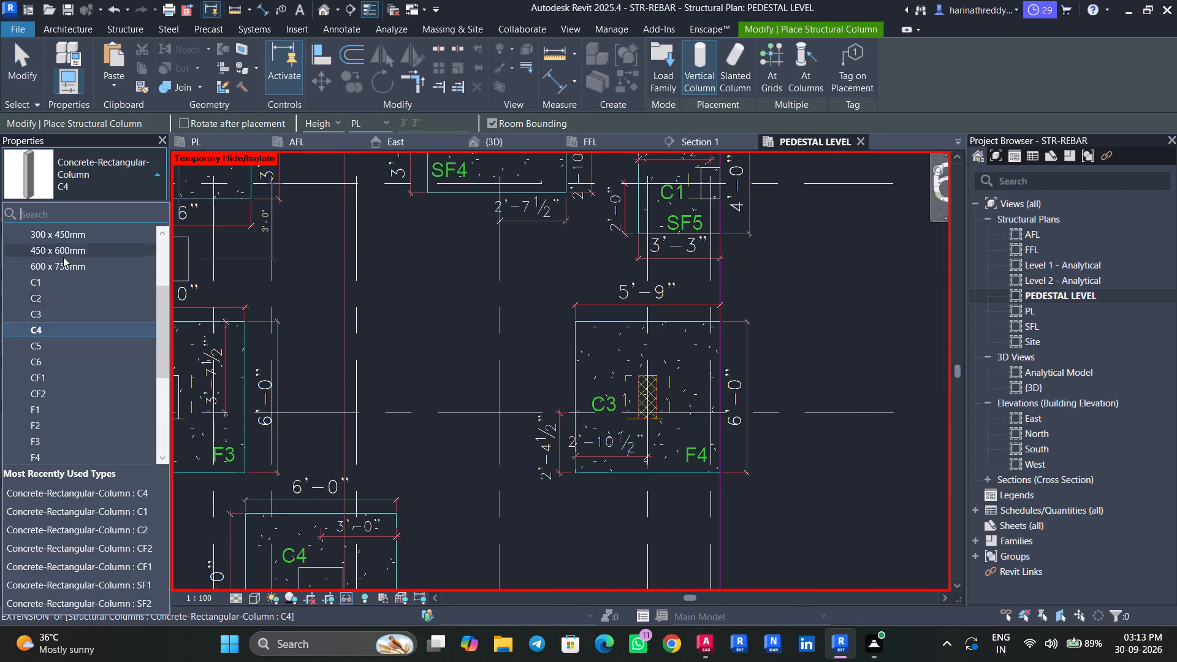
pyautogui.click(55, 319)
pyautogui.scroll(7, 653, 395)
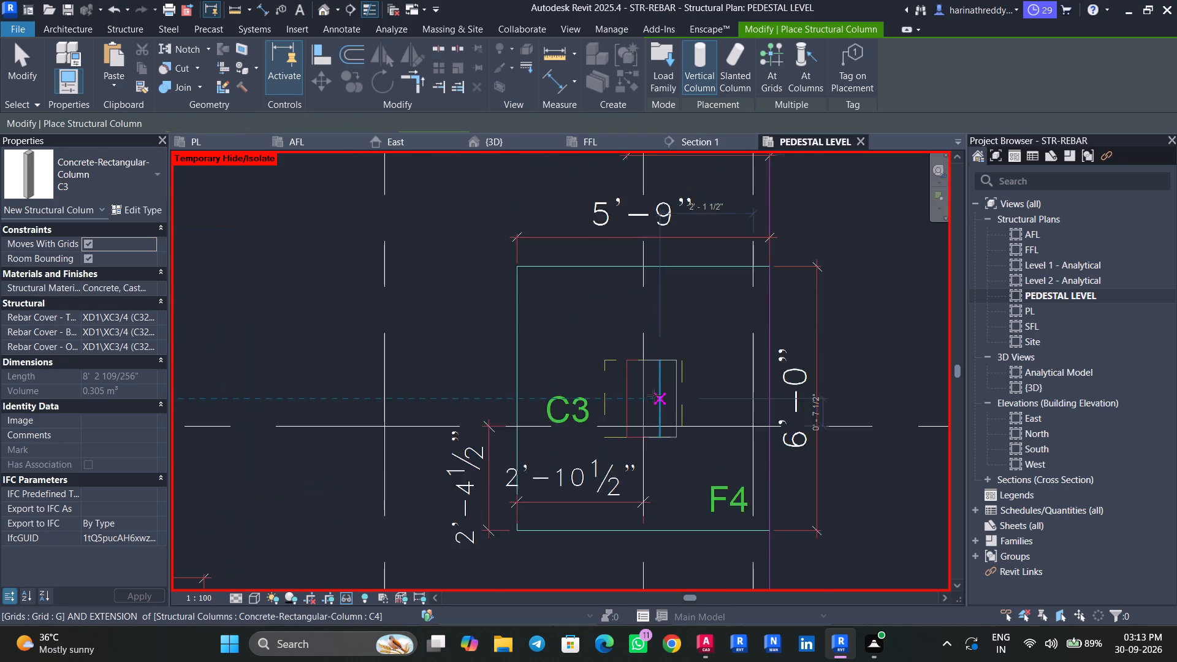
pyautogui.scroll(8, 653, 395)
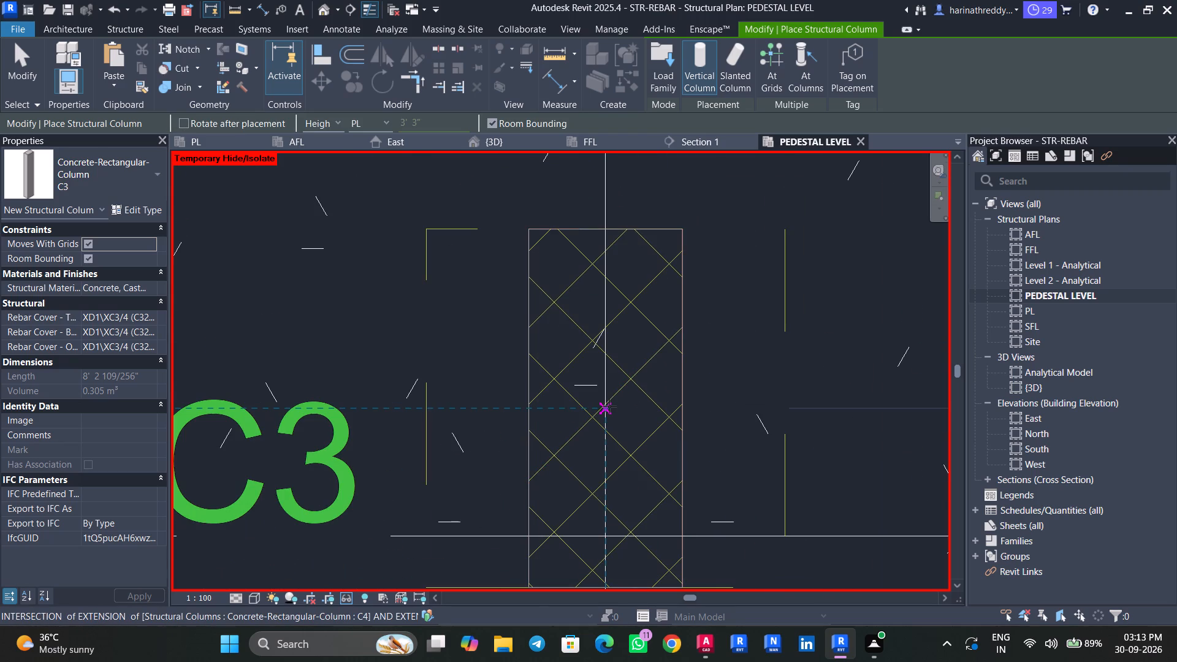
pyautogui.click(609, 406)
pyautogui.press('Escape')
pyautogui.press('Escape')
pyautogui.press('Escape')
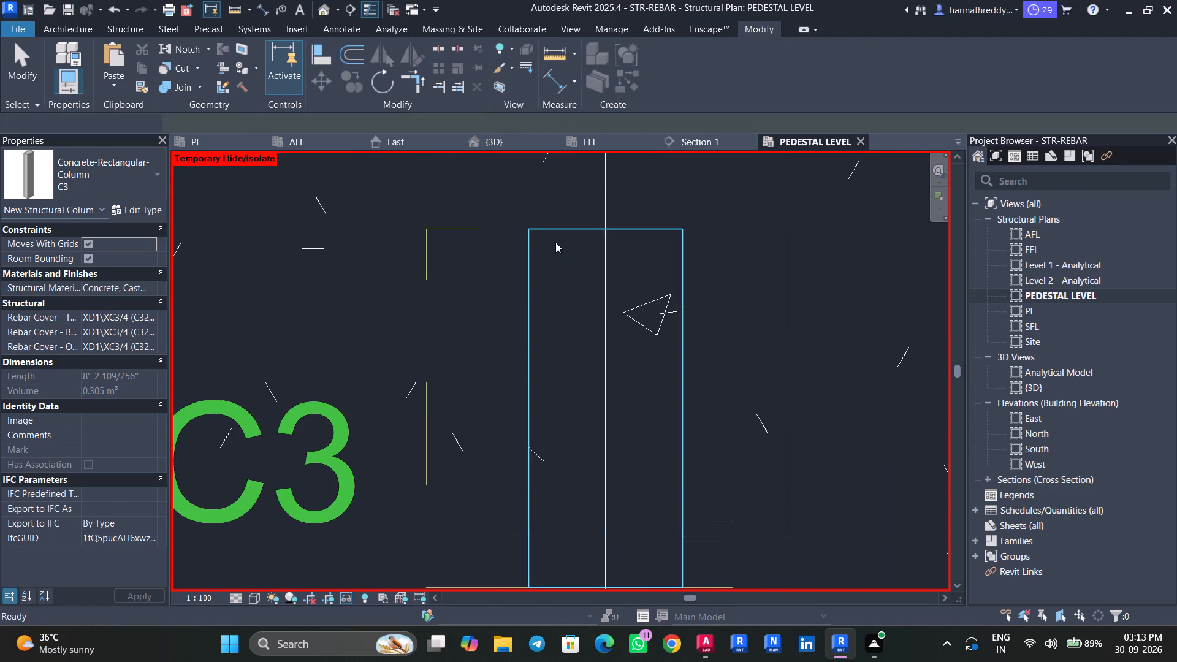
pyautogui.scroll(20, 555, 237)
pyautogui.scroll(1, 555, 237)
pyautogui.scroll(-5, 501, 223)
pyautogui.scroll(1, 501, 224)
pyautogui.scroll(-12, 501, 224)
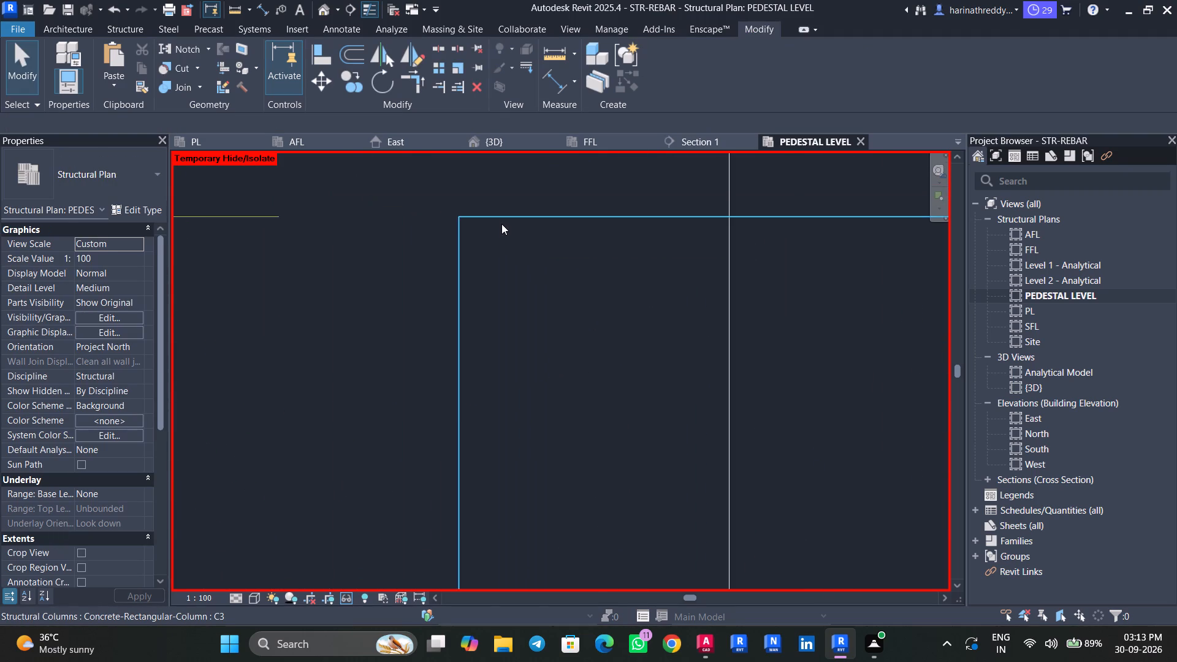
pyautogui.scroll(-18, 501, 224)
pyautogui.scroll(1, 501, 224)
pyautogui.scroll(-10, 611, 285)
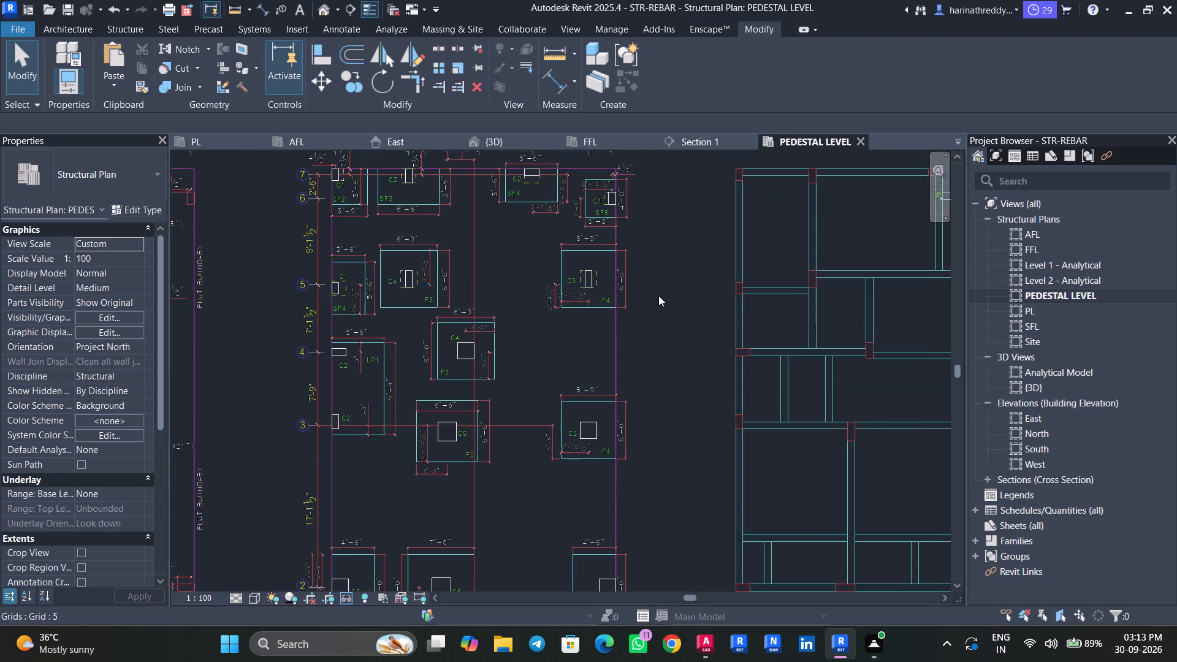
# Temporarily hide the F3 pedestal on grid 4, beside the C4 label.
pyautogui.moveTo(665, 314); pyautogui.dragTo(702, 287, button='middle')
pyautogui.click(514, 323)
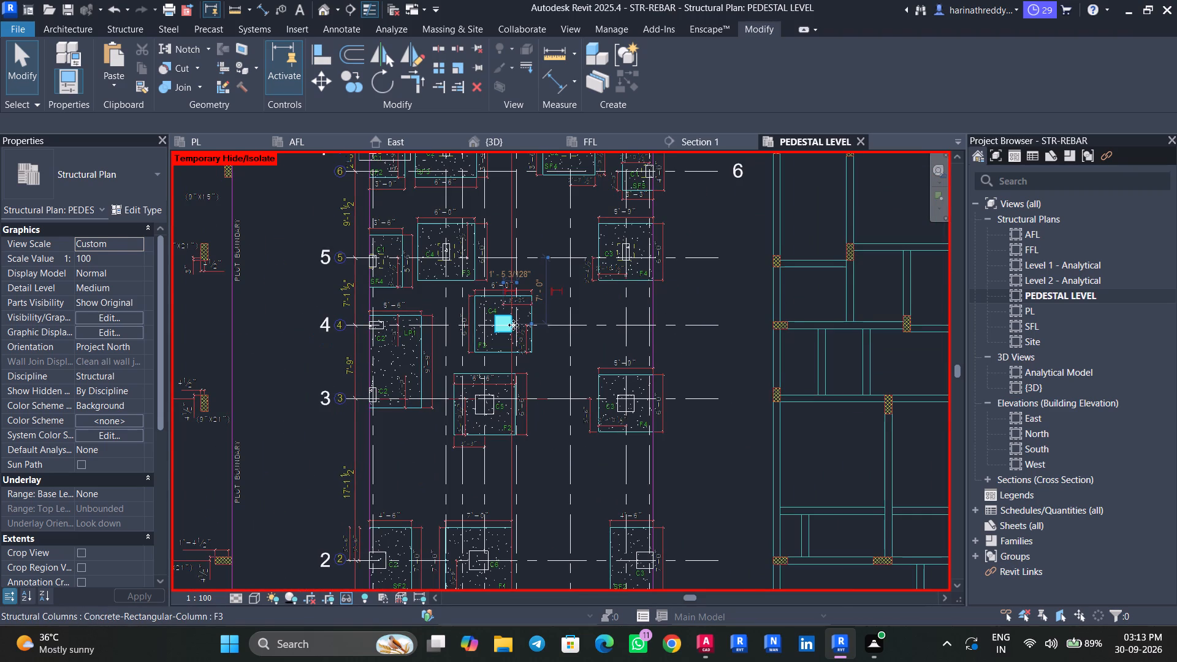
pyautogui.write('HH')
pyautogui.scroll(5, 500, 330)
pyautogui.scroll(-1, 500, 330)
pyautogui.scroll(6, 500, 330)
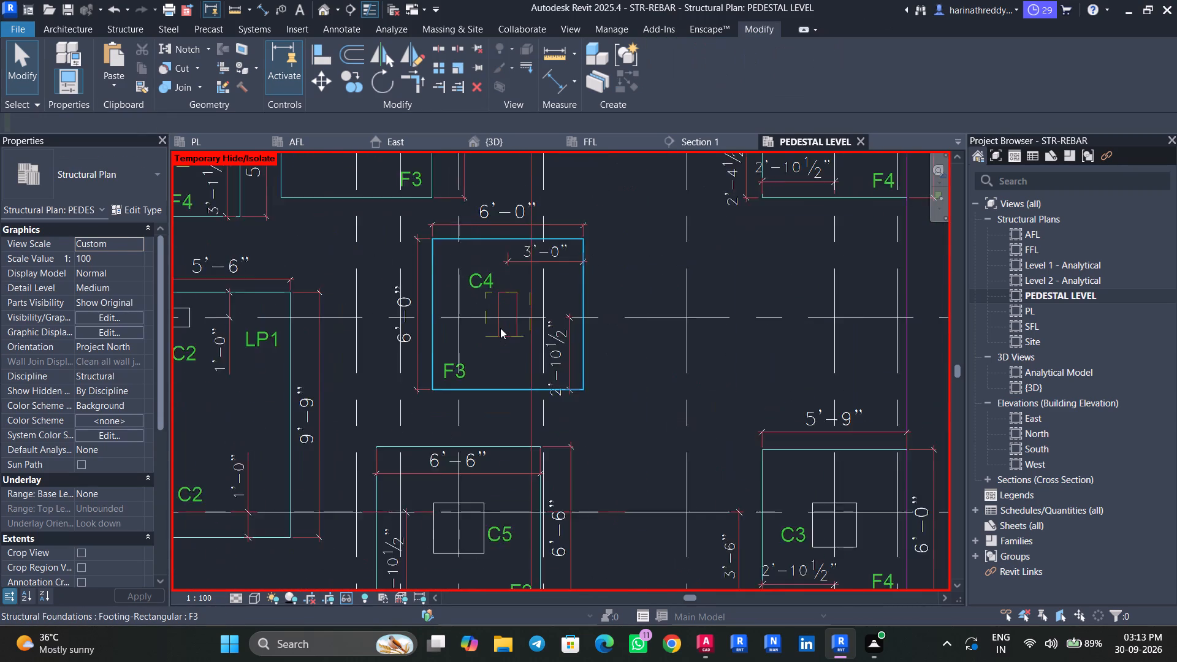
# Place a C4 structural column up to level PL on grid 4, over the hatched C4 outline on footing F3.
pyautogui.write('CL')
pyautogui.scroll(5, 513, 309)
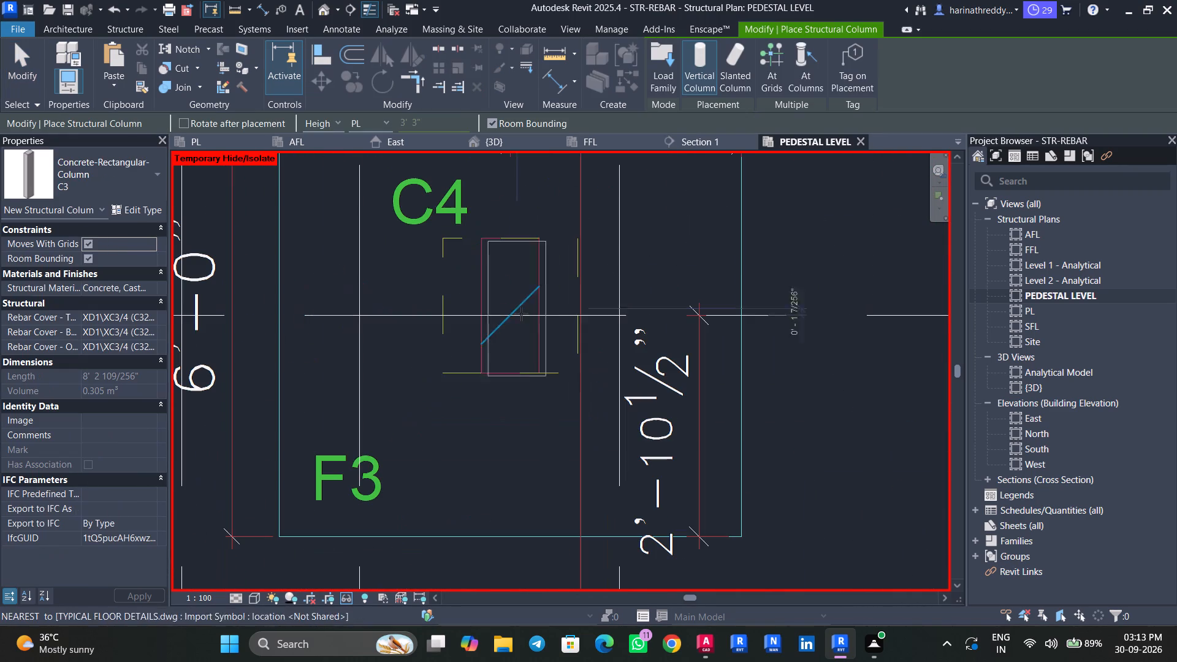
pyautogui.click(69, 170)
pyautogui.click(47, 250)
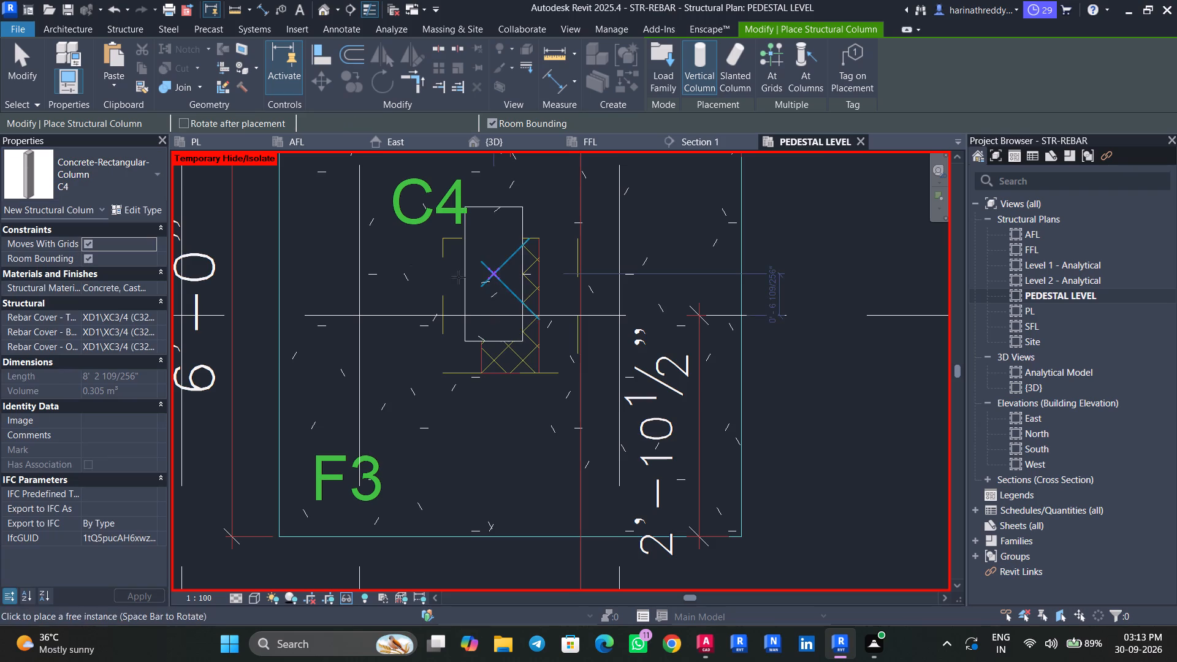
pyautogui.scroll(3, 501, 306)
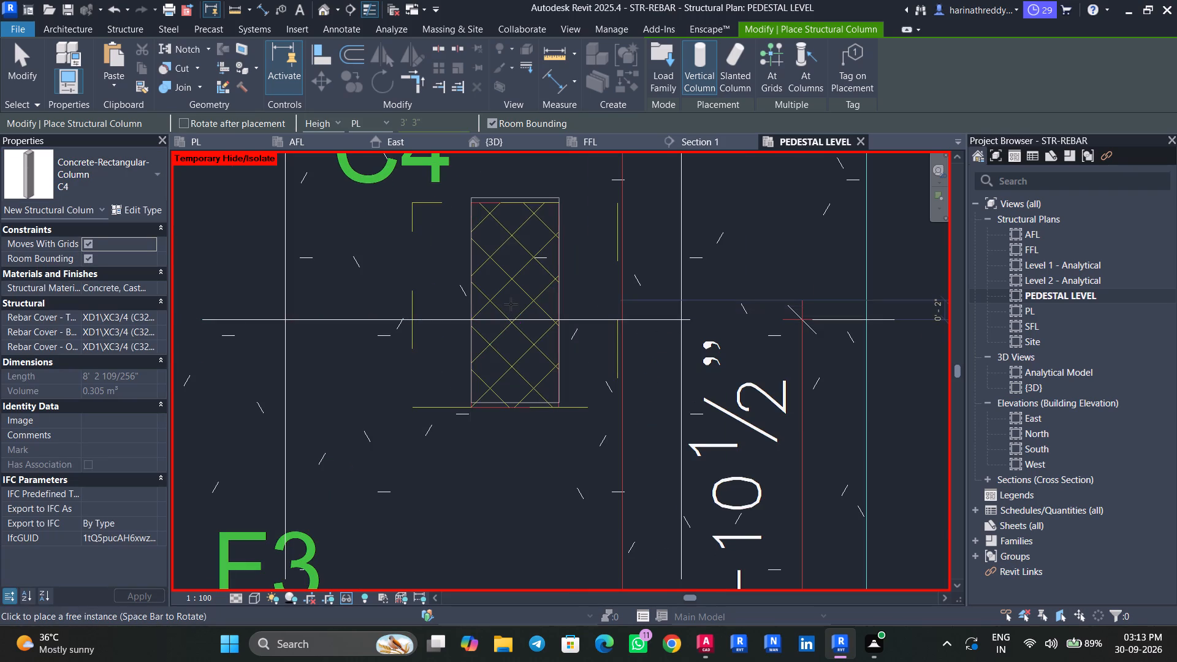
pyautogui.scroll(5, 511, 304)
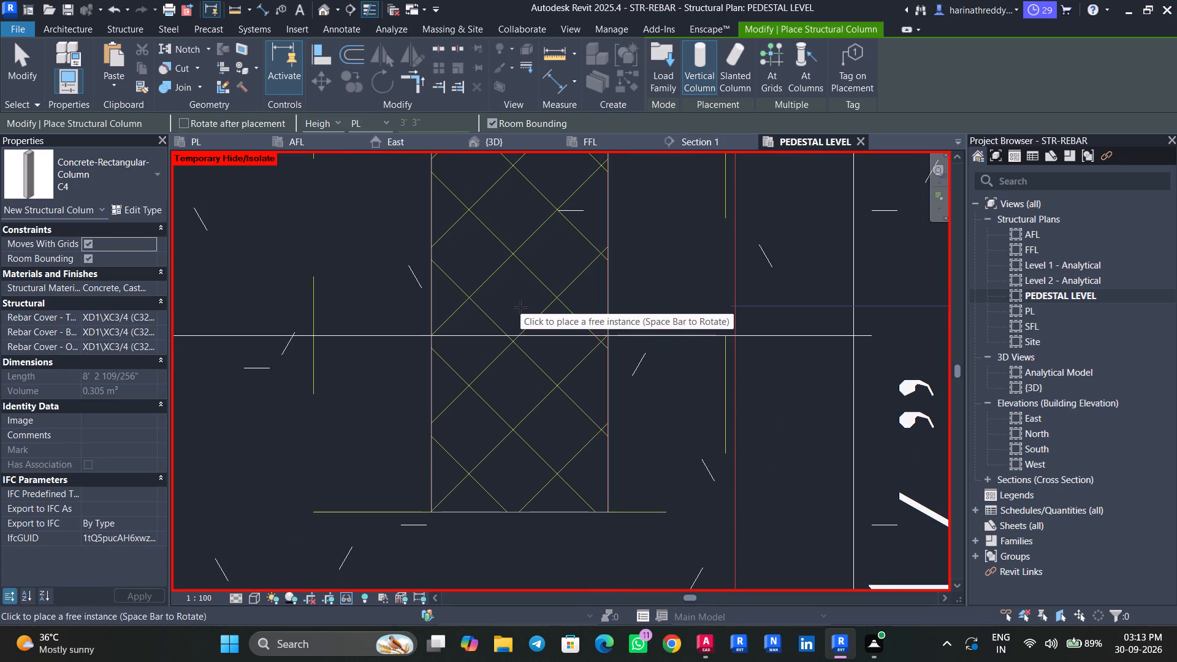
pyautogui.click(520, 307)
pyautogui.press('Escape')
pyautogui.press('Escape')
pyautogui.press('Escape')
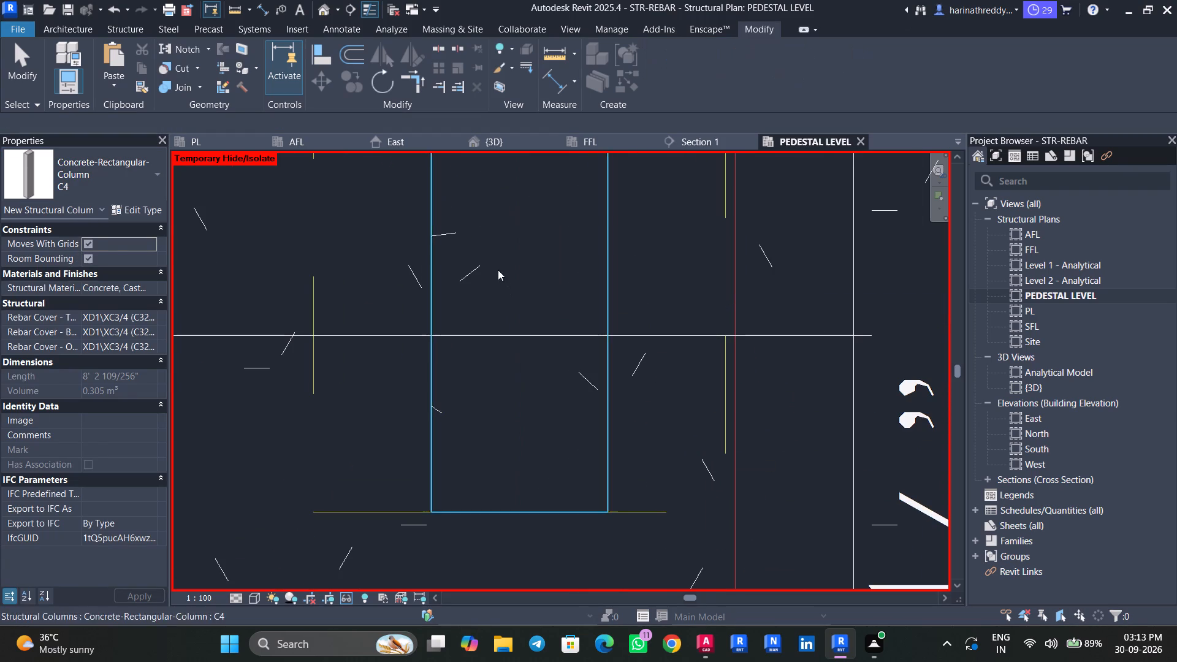
pyautogui.press('Escape')
# Align the left edge of the C4 column on grid 4 with the left edge of its outline in the imported drawing.
pyautogui.moveTo(497, 245); pyautogui.dragTo(527, 473, button='middle')
pyautogui.scroll(18, 464, 313)
pyautogui.scroll(3, 449, 345)
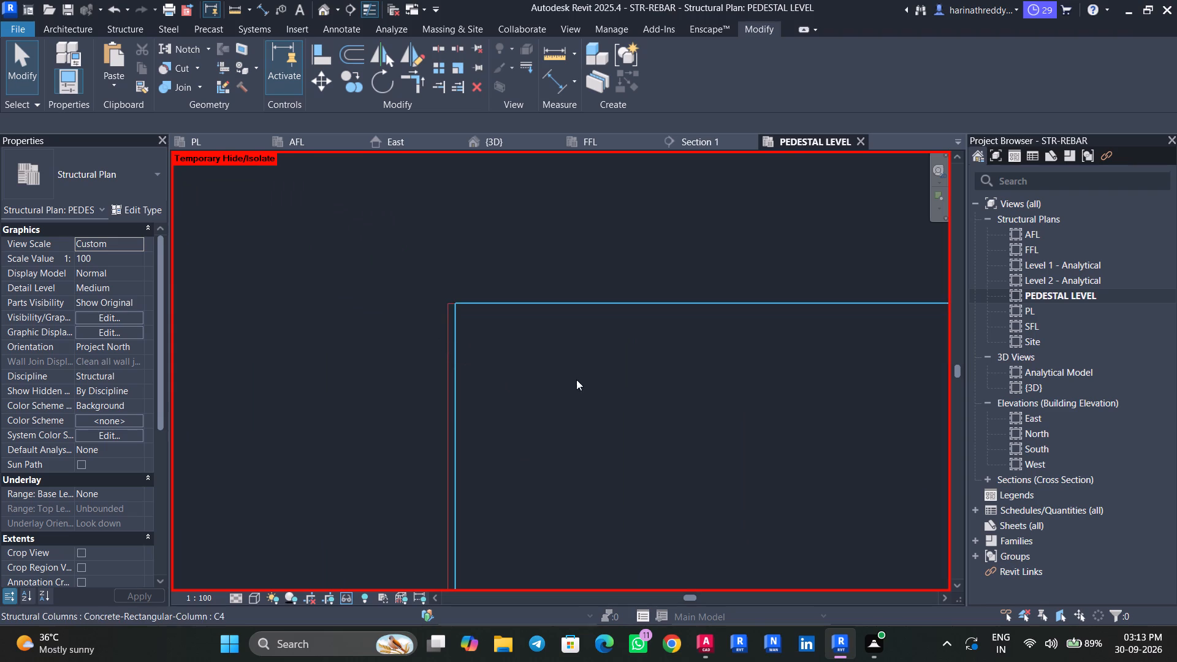
pyautogui.press('Escape')
pyautogui.press('Escape')
pyautogui.write('AL')
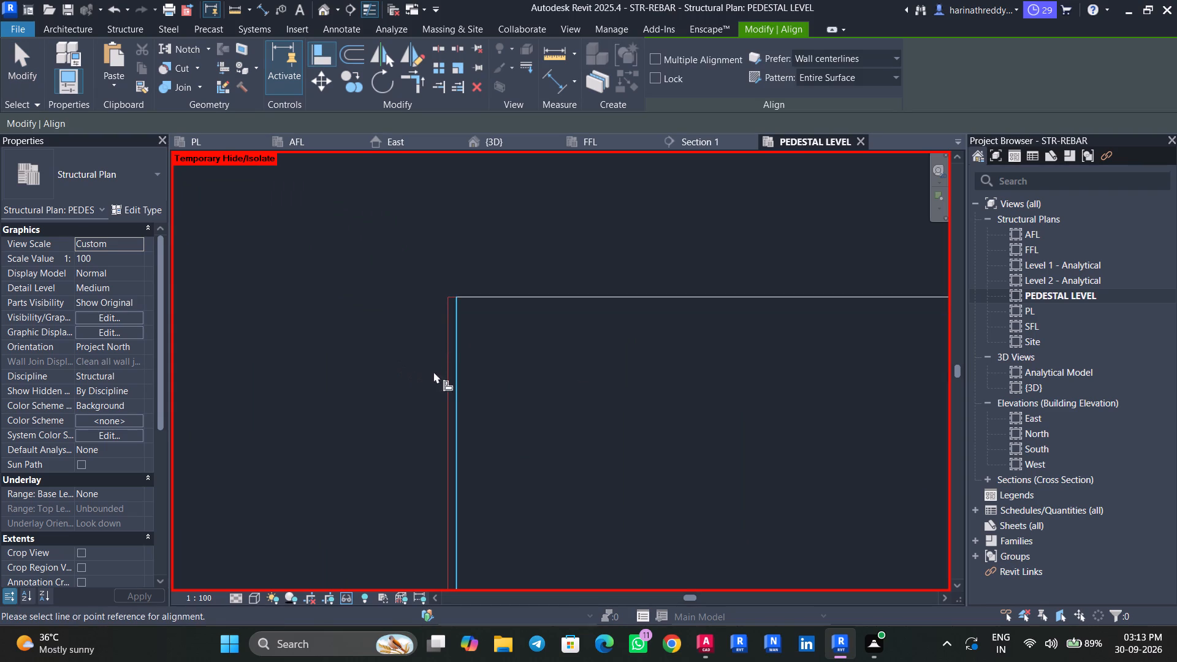
pyautogui.click(446, 371)
pyautogui.click(456, 372)
pyautogui.scroll(-7, 475, 357)
pyautogui.scroll(1, 475, 357)
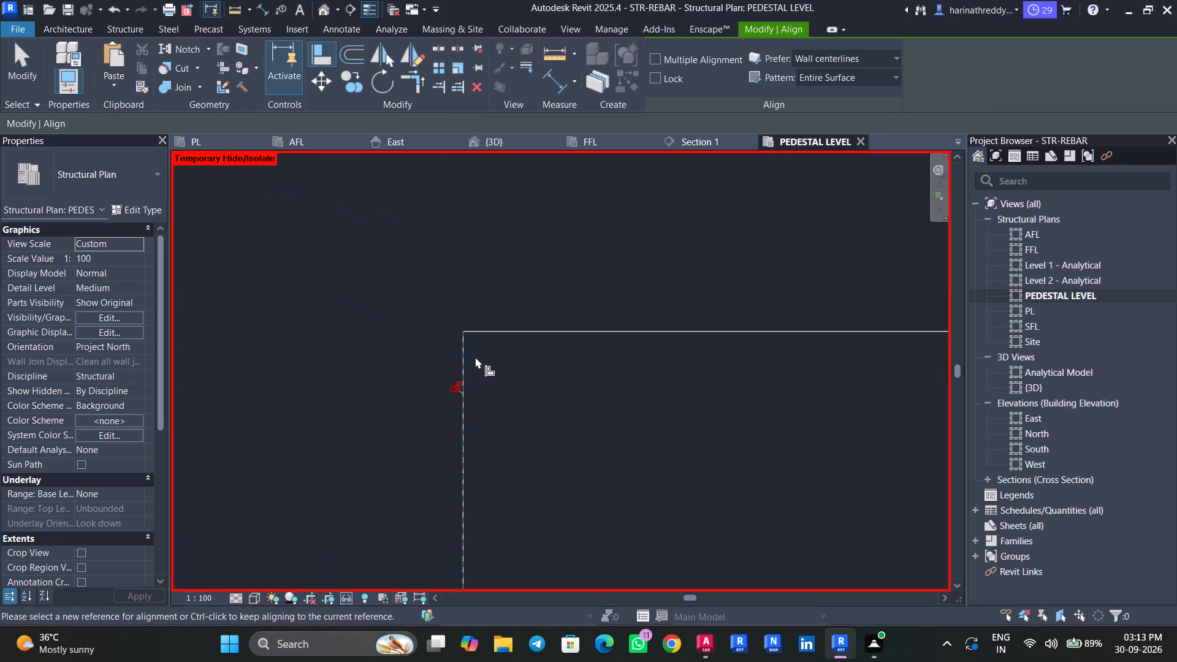
pyautogui.scroll(-3, 475, 357)
pyautogui.moveTo(538, 394); pyautogui.dragTo(356, 70, button='middle')
pyautogui.scroll(-16, 406, 224)
pyautogui.scroll(1, 418, 340)
pyautogui.moveTo(414, 370); pyautogui.dragTo(441, 295, button='middle')
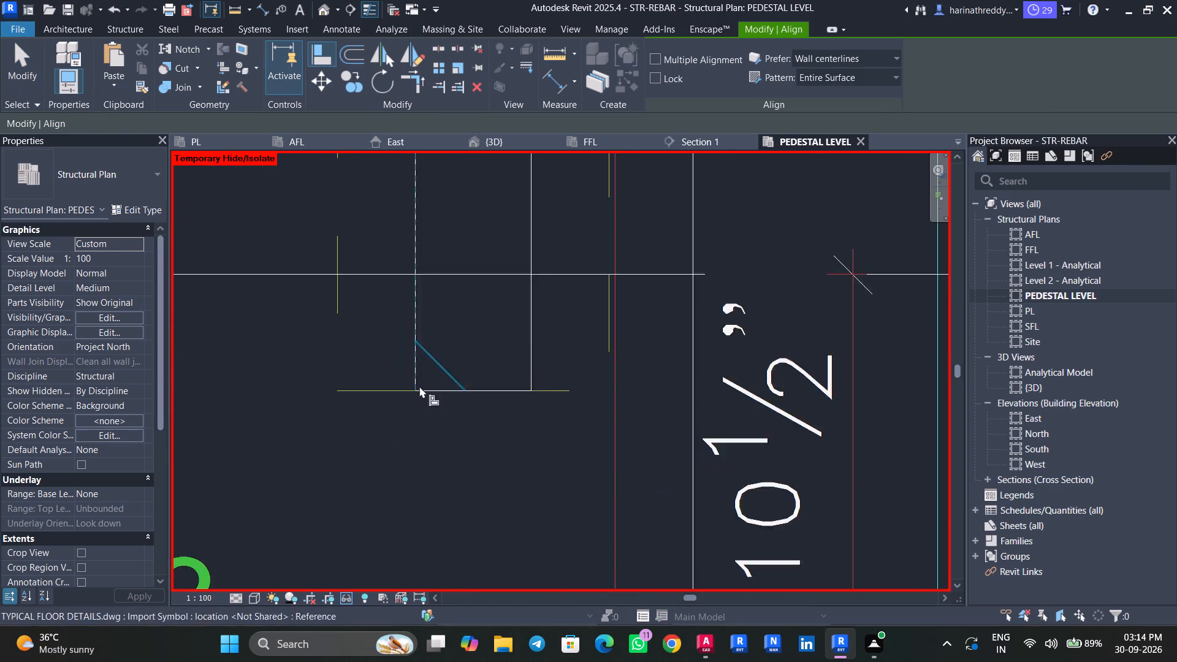
pyautogui.scroll(3, 419, 386)
pyautogui.scroll(-1, 419, 386)
pyautogui.scroll(19, 422, 380)
pyautogui.scroll(-1, 373, 455)
pyautogui.scroll(2, 373, 455)
pyautogui.press('Escape')
pyautogui.press('Escape')
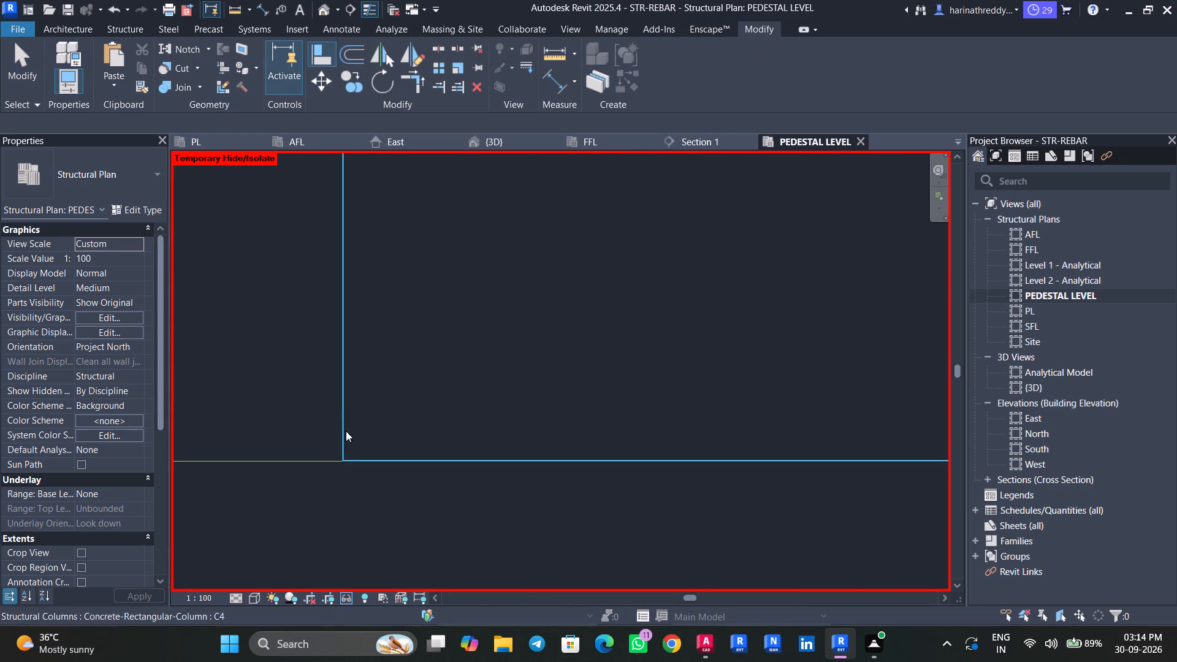
pyautogui.press('Escape')
pyautogui.scroll(-9, 338, 420)
pyautogui.scroll(2, 334, 419)
pyautogui.scroll(-15, 338, 409)
pyautogui.scroll(1, 348, 376)
pyautogui.scroll(-3, 348, 376)
pyautogui.scroll(1, 348, 376)
pyautogui.scroll(-5, 348, 376)
pyautogui.moveTo(384, 409); pyautogui.dragTo(411, 363, button='middle')
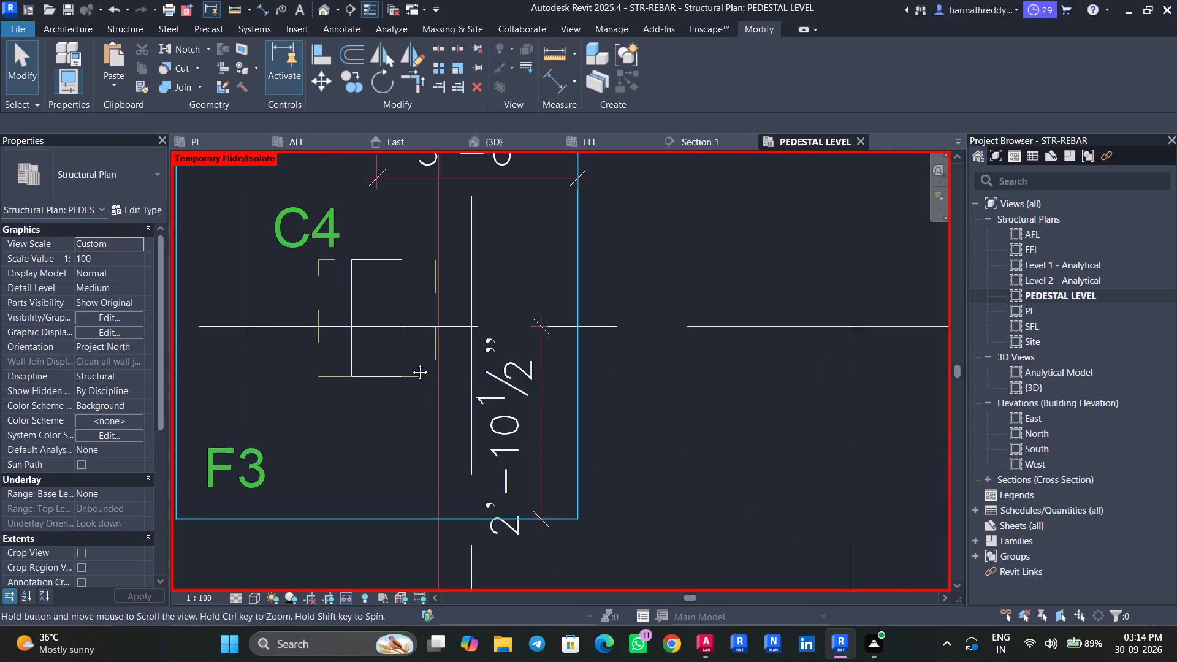
pyautogui.moveTo(411, 363); pyautogui.dragTo(416, 349, button='middle')
pyautogui.scroll(-9, 414, 357)
pyautogui.moveTo(512, 389); pyautogui.dragTo(512, 341, button='middle')
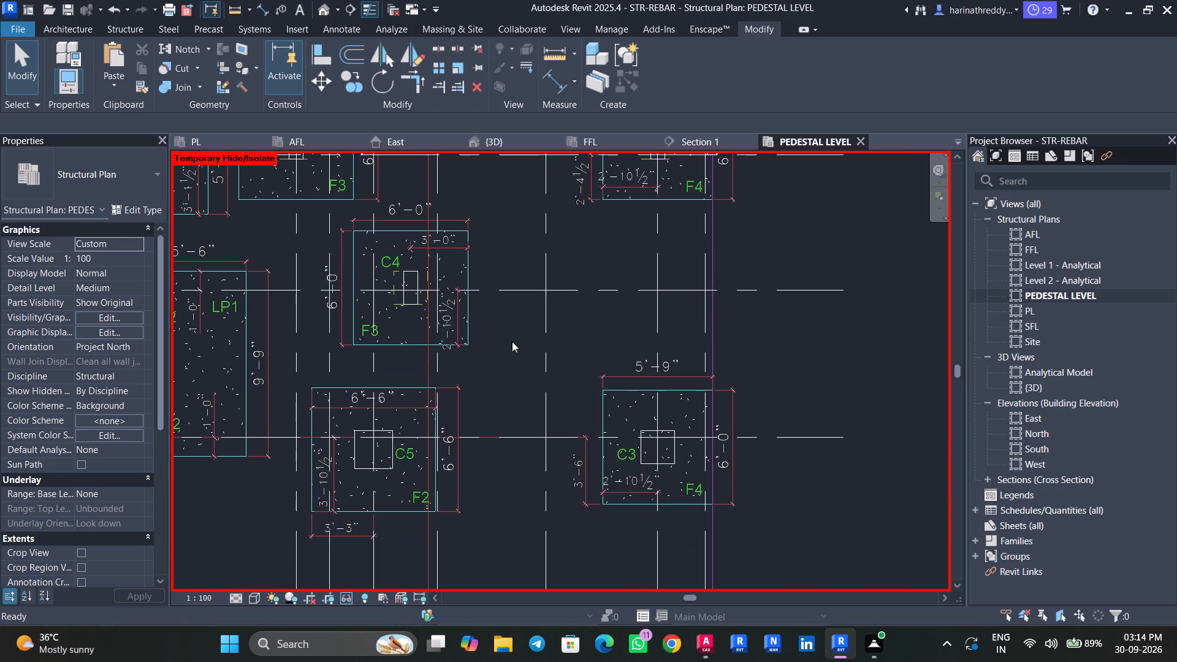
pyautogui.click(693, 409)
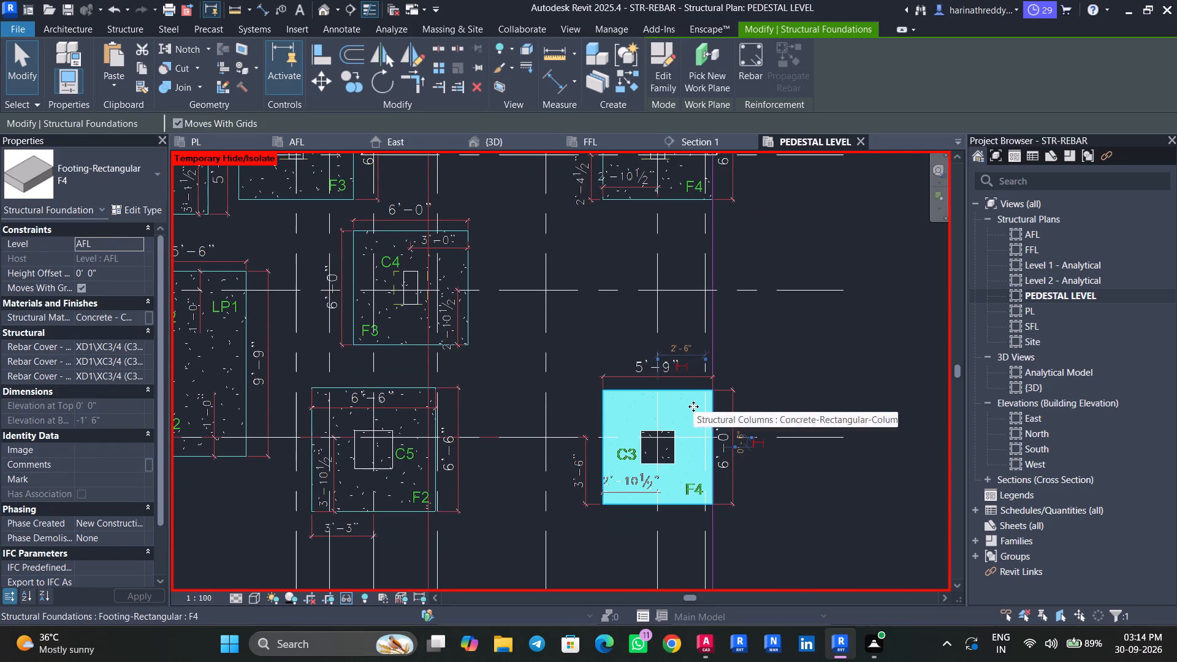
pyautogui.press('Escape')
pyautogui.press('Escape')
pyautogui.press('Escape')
# Temporarily hide the F2 pedestal at grid intersection D-3, beside the C5 label.
pyautogui.moveTo(478, 397); pyautogui.dragTo(628, 401, button='middle')
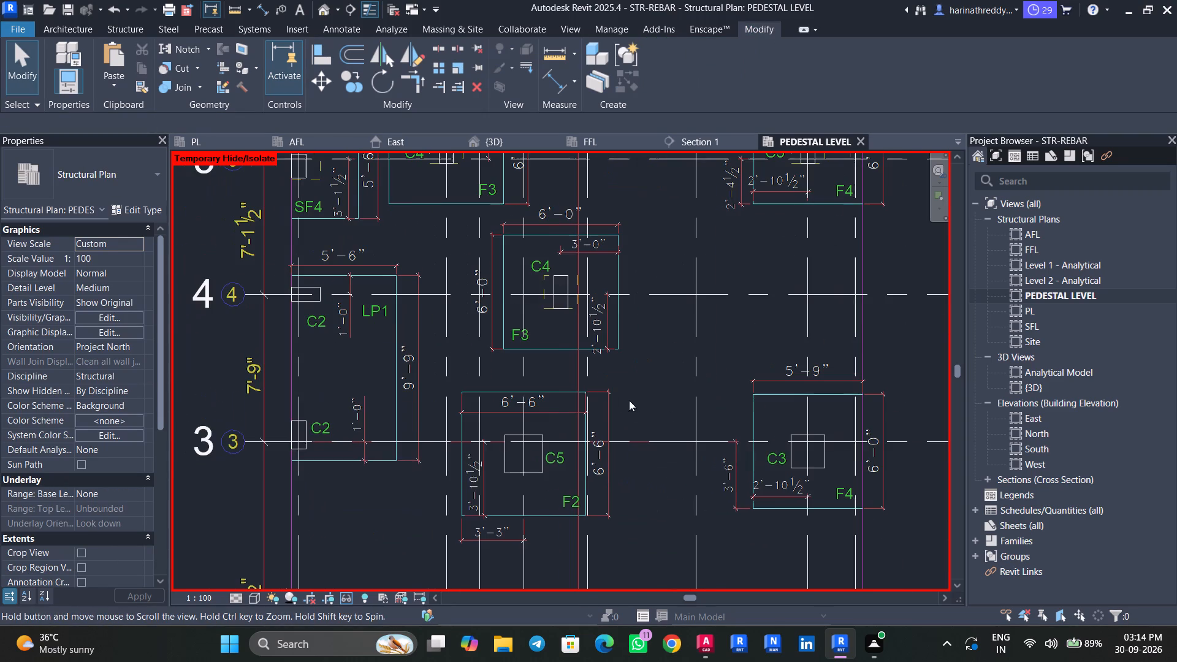
pyautogui.click(539, 462)
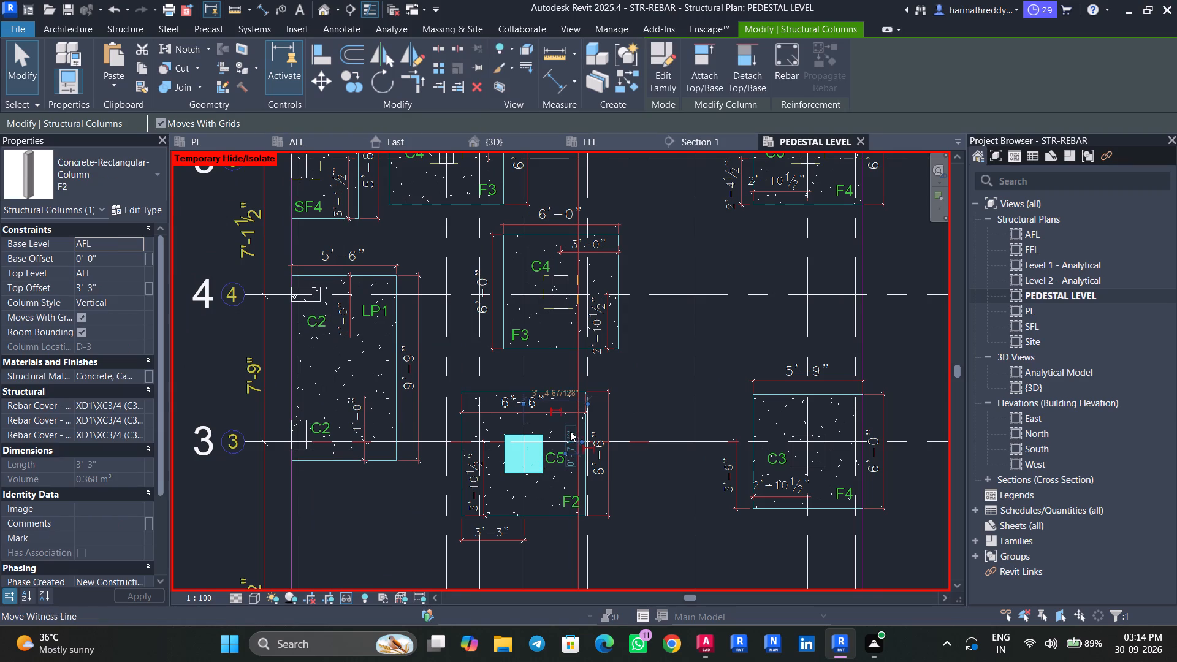
pyautogui.press('h')
pyautogui.press('h')
# Place a C5 structural column up to level PL at grid D-3, over the hatched C5 outline on footing F2.
pyautogui.scroll(8, 516, 466)
pyautogui.write('CL')
pyautogui.click(93, 180)
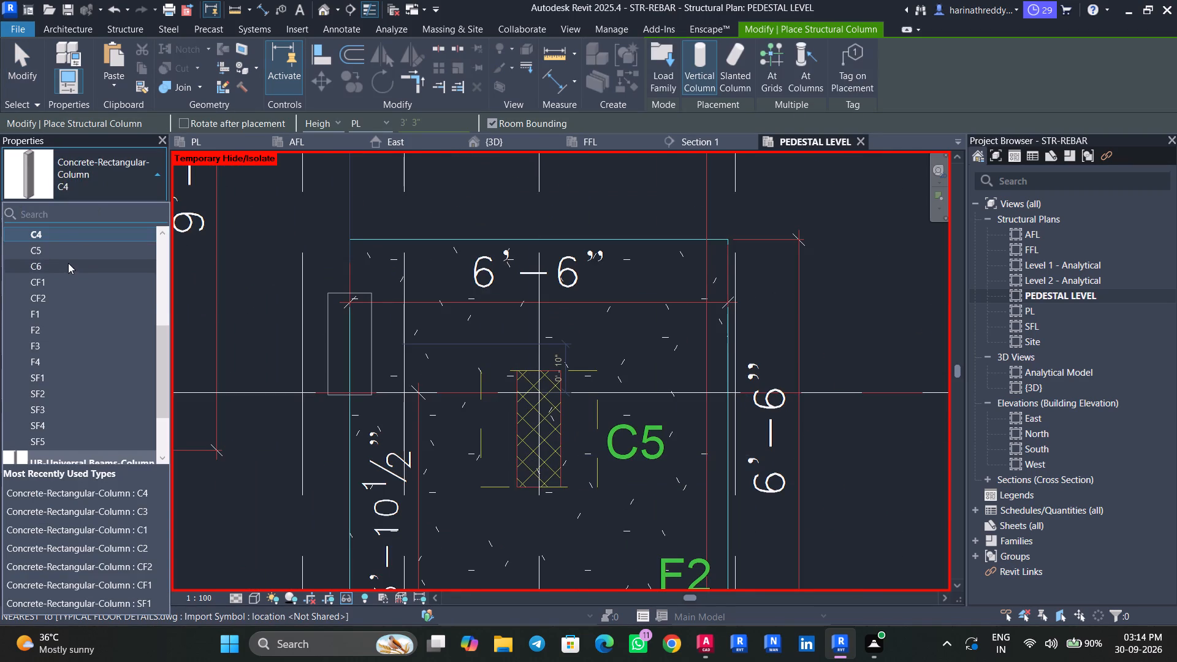
pyautogui.click(67, 253)
pyautogui.scroll(4, 541, 431)
pyautogui.scroll(-1, 541, 431)
pyautogui.scroll(1, 541, 431)
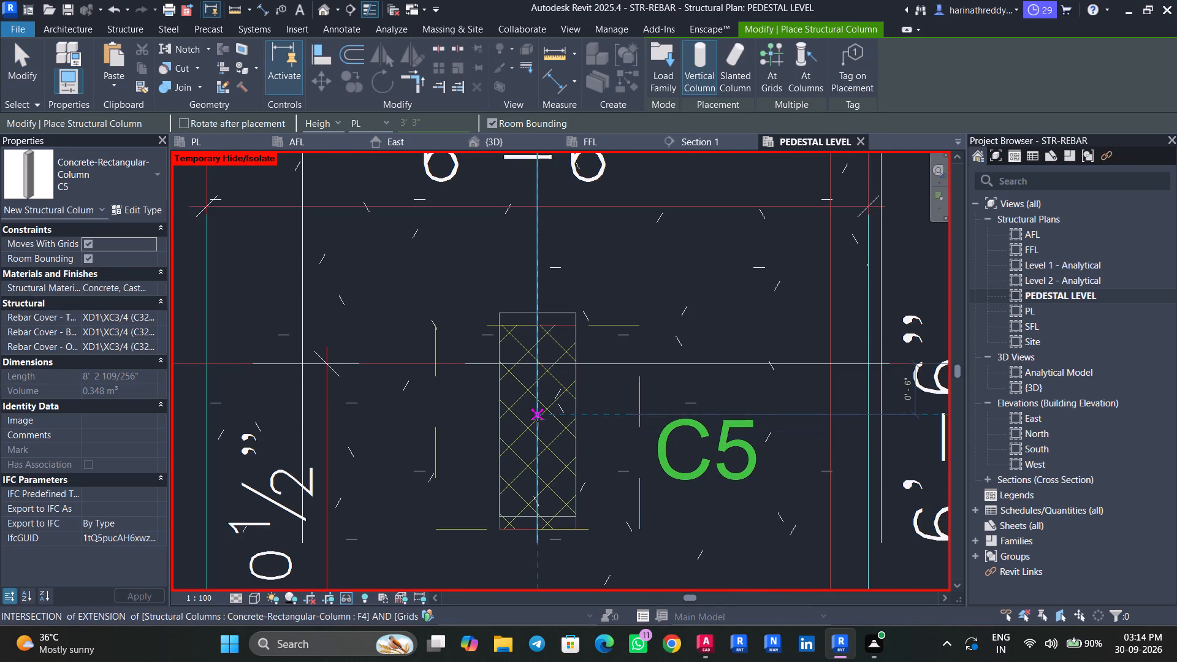
pyautogui.scroll(2, 538, 427)
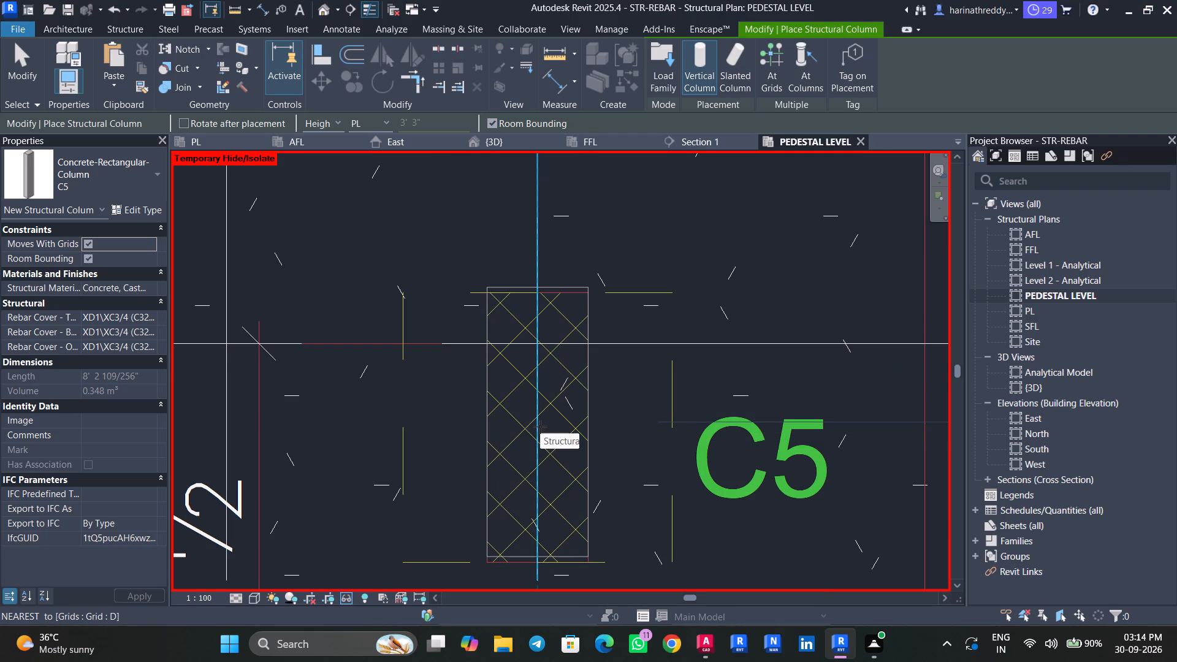
pyautogui.click(540, 430)
pyautogui.press('Escape')
pyautogui.press('Escape')
pyautogui.press('Escape')
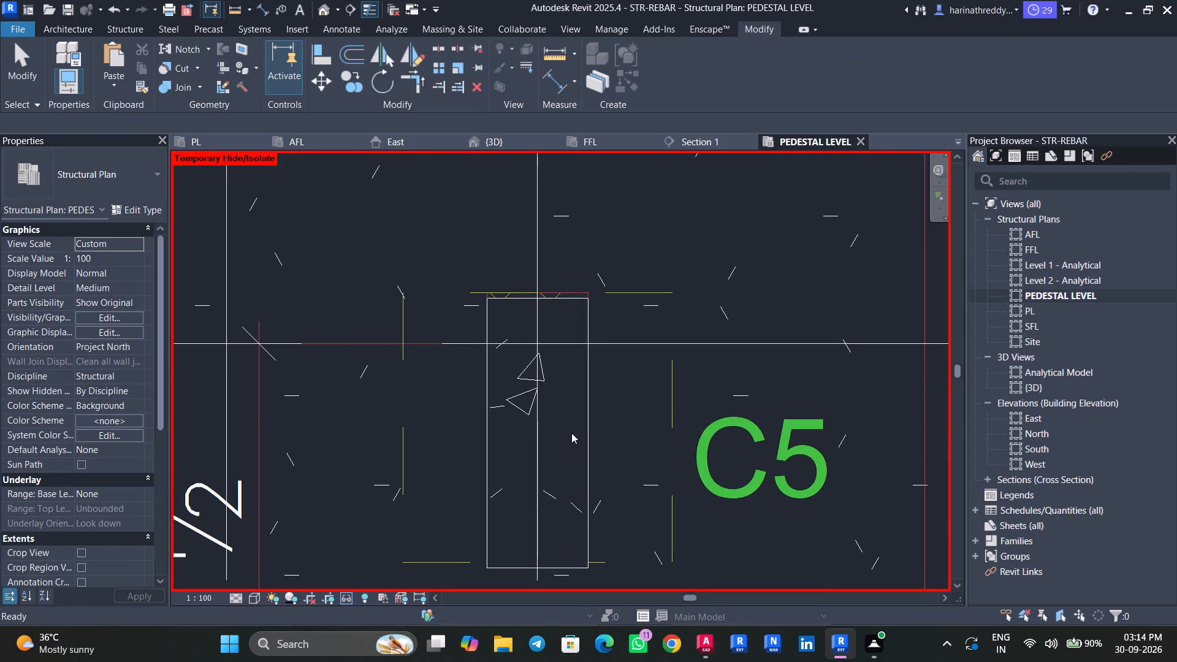
# Align the upper edge of the C5 column at D-3 with the upper edge of its outline in the imported drawing.
pyautogui.write('AL')
pyautogui.scroll(4, 523, 295)
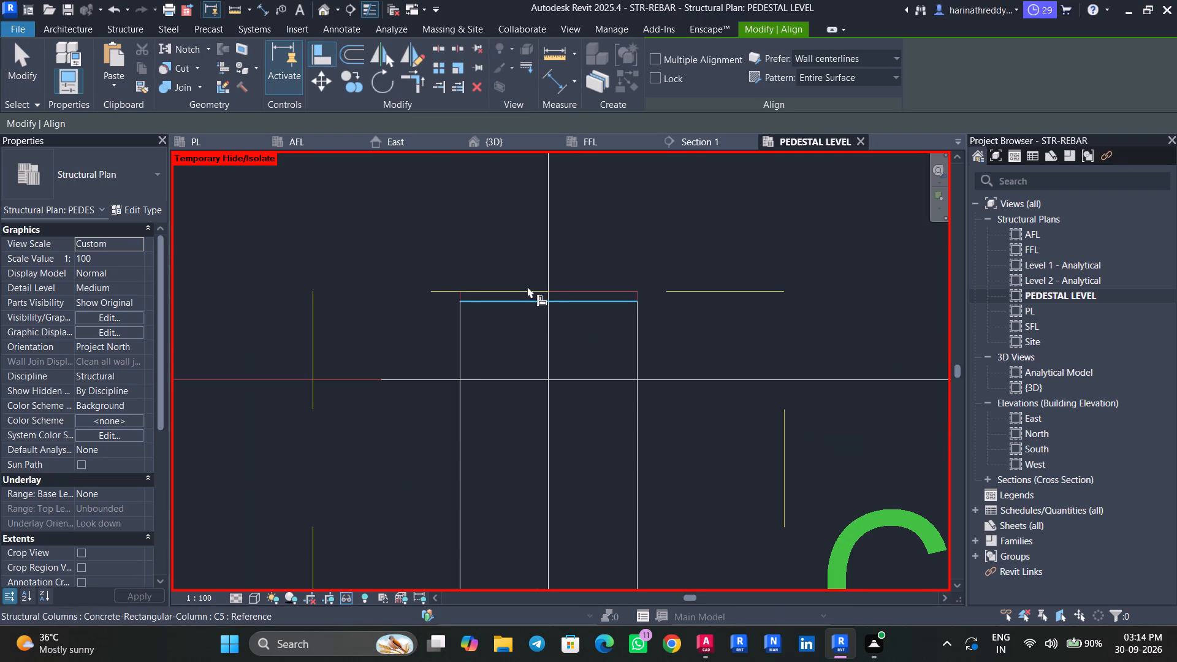
pyautogui.click(527, 286)
pyautogui.click(530, 299)
pyautogui.press('Escape')
pyautogui.press('Escape')
pyautogui.scroll(-11, 507, 331)
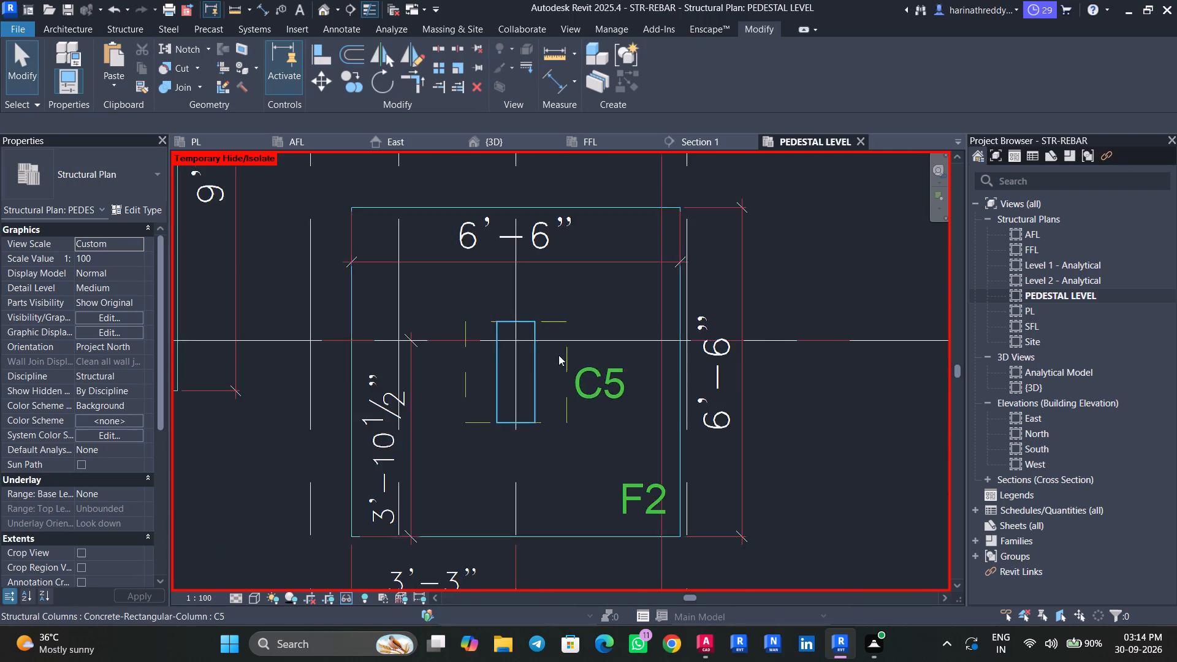
pyautogui.moveTo(623, 370); pyautogui.dragTo(476, 367, button='middle')
pyautogui.scroll(-5, 476, 365)
pyautogui.click(443, 363)
pyautogui.press('Escape')
pyautogui.press('Escape')
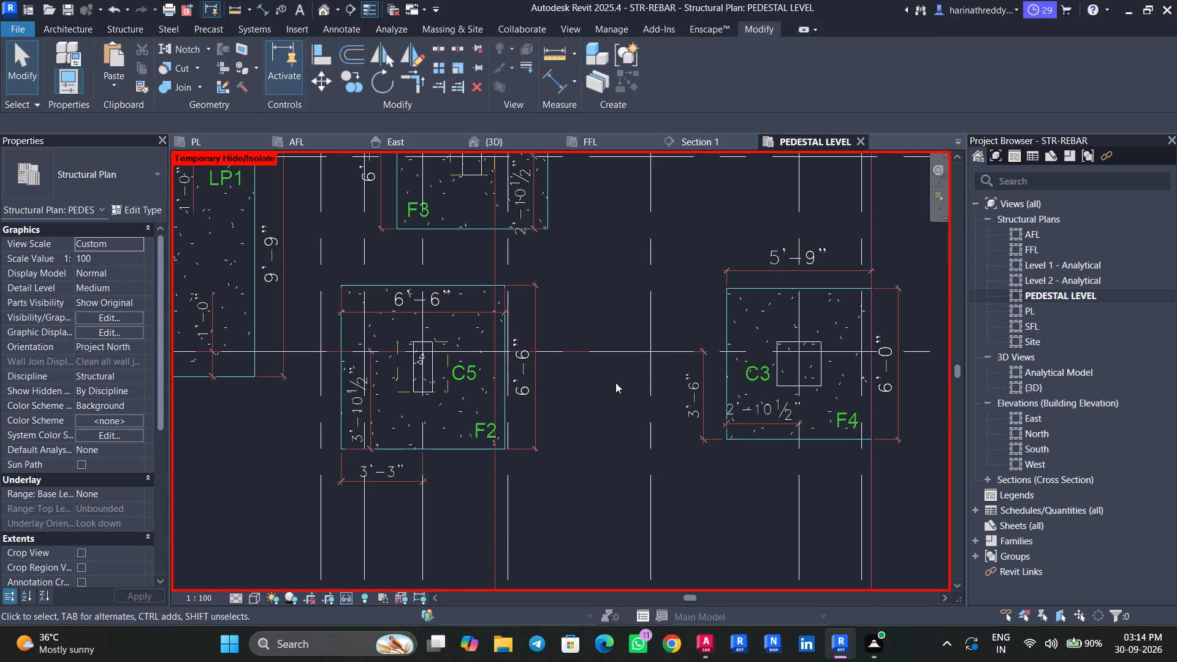
# Temporarily hide the F4 pedestal at grid intersection G-3, beside the C3 label.
pyautogui.moveTo(614, 382); pyautogui.dragTo(486, 402, button='middle')
pyautogui.click(649, 398)
pyautogui.write('HH')
# Place a C3 structural column up to level PL at grid G-3, over the hatched C3 outline on footing F4.
pyautogui.scroll(3, 672, 380)
pyautogui.scroll(-1, 672, 380)
pyautogui.scroll(5, 674, 380)
pyautogui.write('CL')
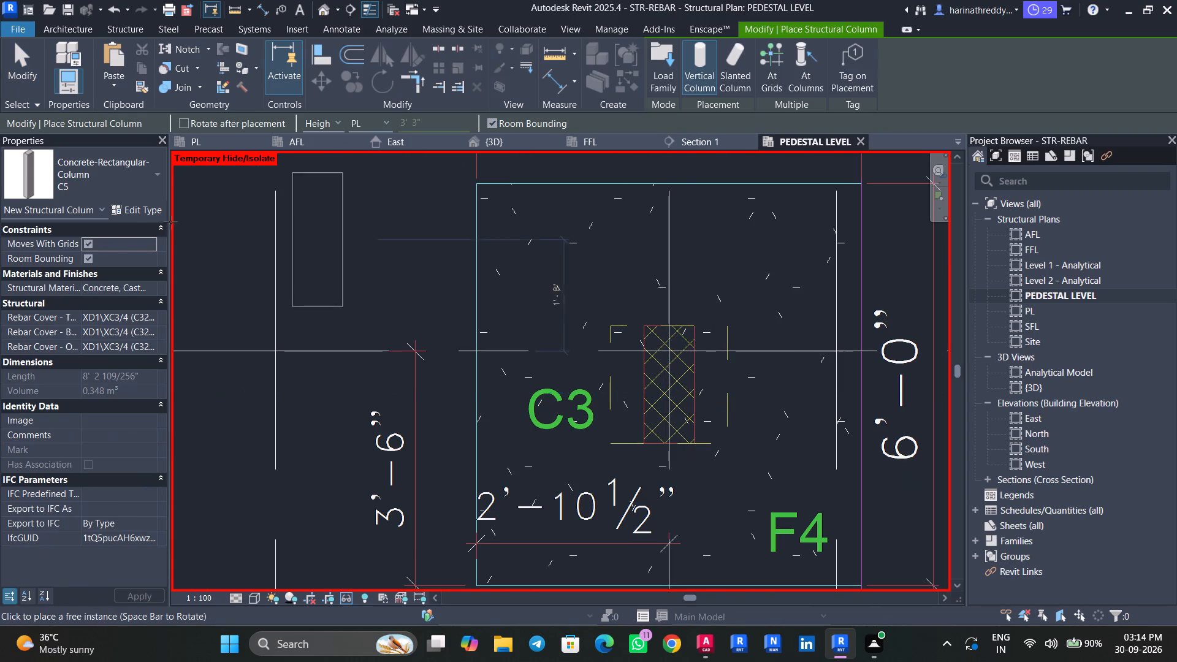
pyautogui.click(140, 181)
pyautogui.scroll(2, 48, 257)
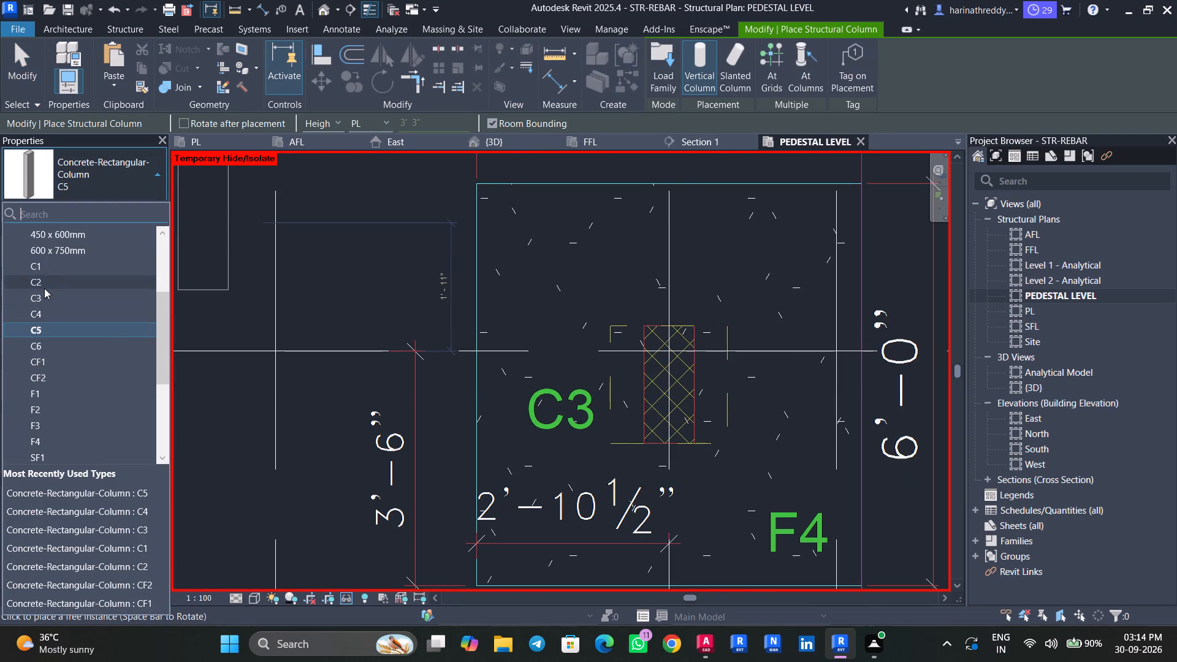
pyautogui.click(44, 297)
pyautogui.scroll(2, 660, 379)
pyautogui.scroll(-1, 660, 379)
pyautogui.scroll(3, 660, 379)
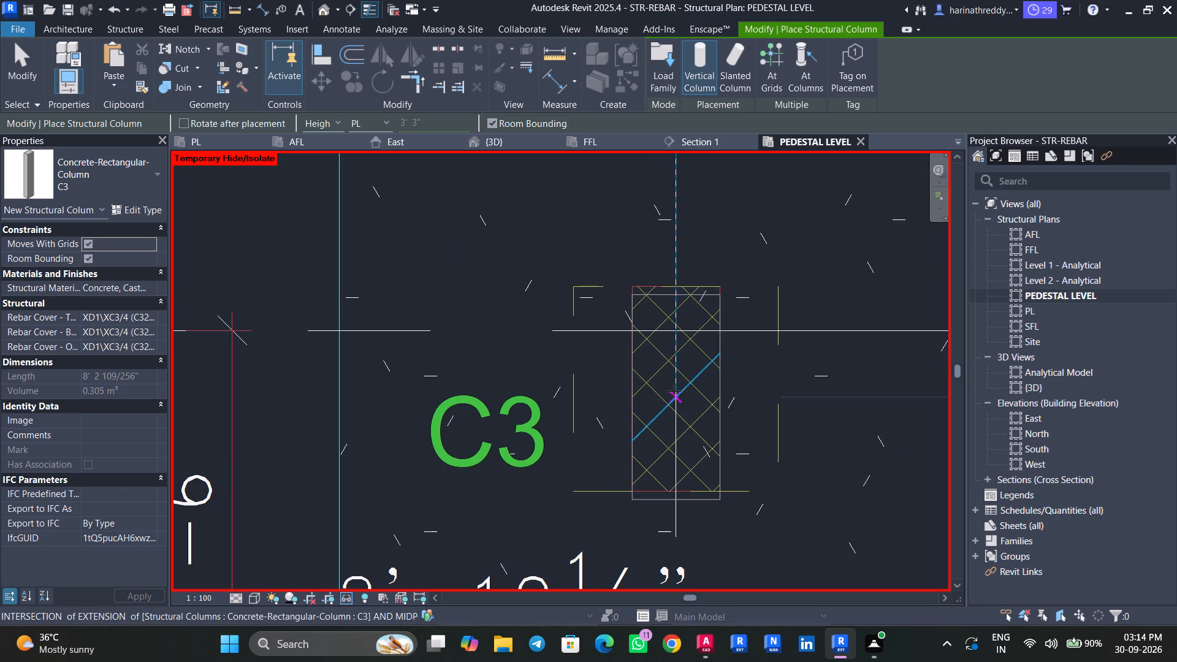
pyautogui.click(674, 386)
pyautogui.press('Escape')
pyautogui.press('Escape')
pyautogui.press('Escape')
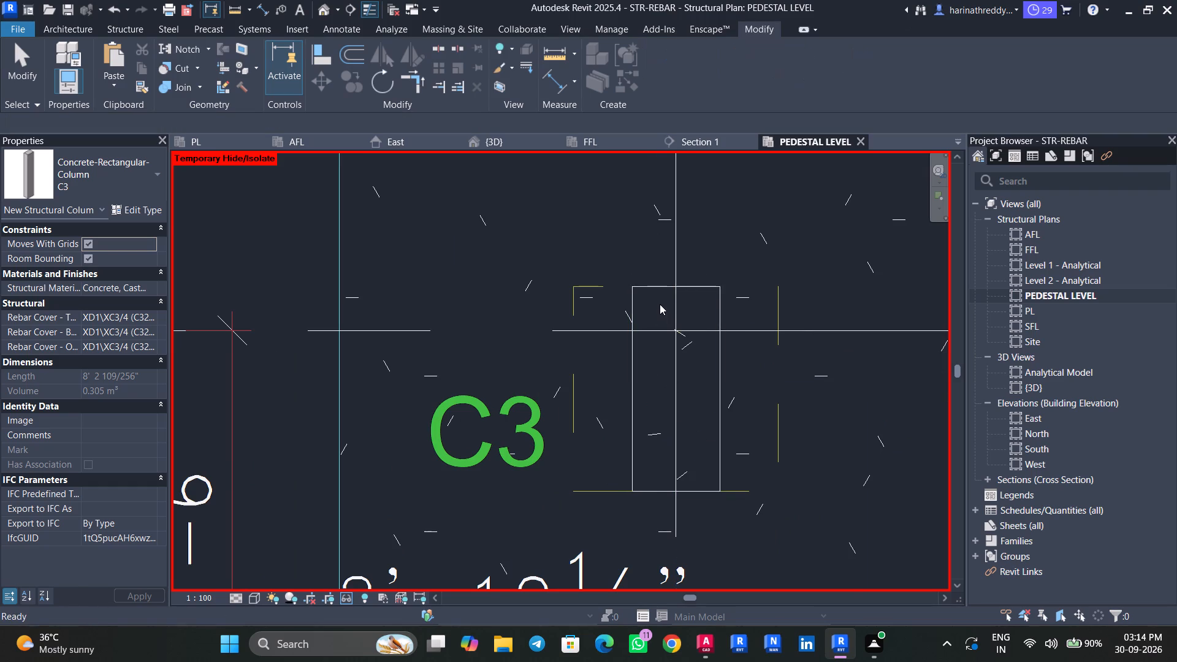
pyautogui.press('Escape')
pyautogui.scroll(5, 660, 303)
pyautogui.click(660, 303)
pyautogui.scroll(6, 630, 296)
pyautogui.scroll(-10, 630, 296)
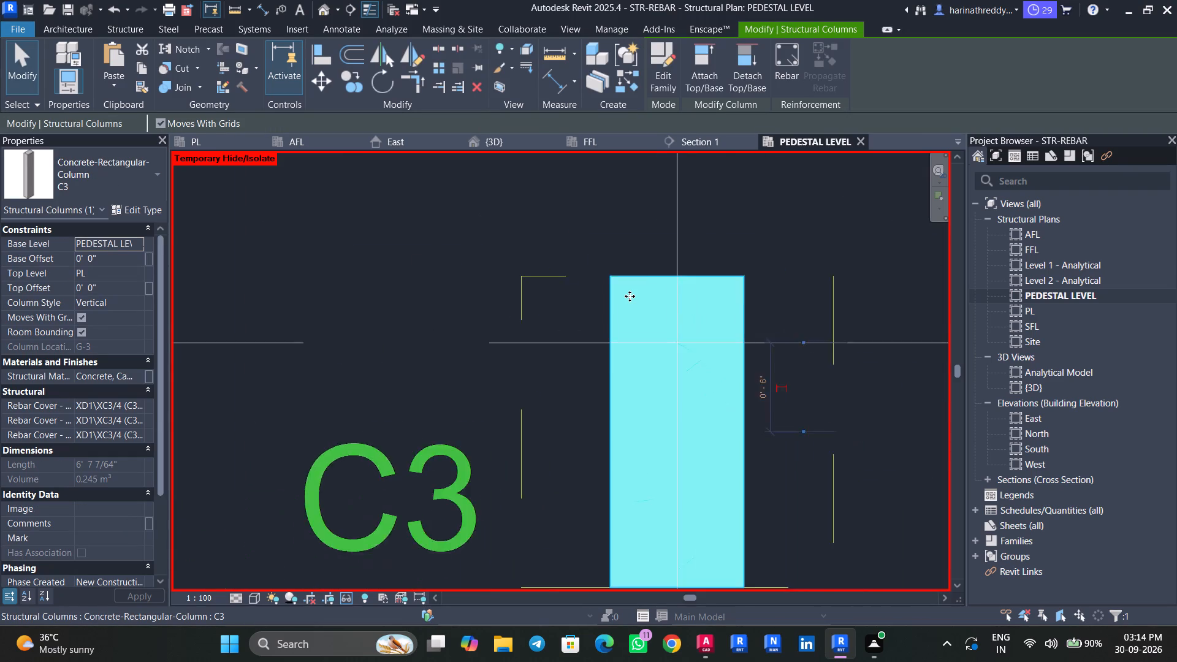
pyautogui.scroll(-14, 630, 296)
pyautogui.press('Escape')
pyautogui.press('Escape')
# Look over the footings along grids 1 to 5 to check which column positions are still to do.
pyautogui.moveTo(581, 414); pyautogui.dragTo(636, 319, button='middle')
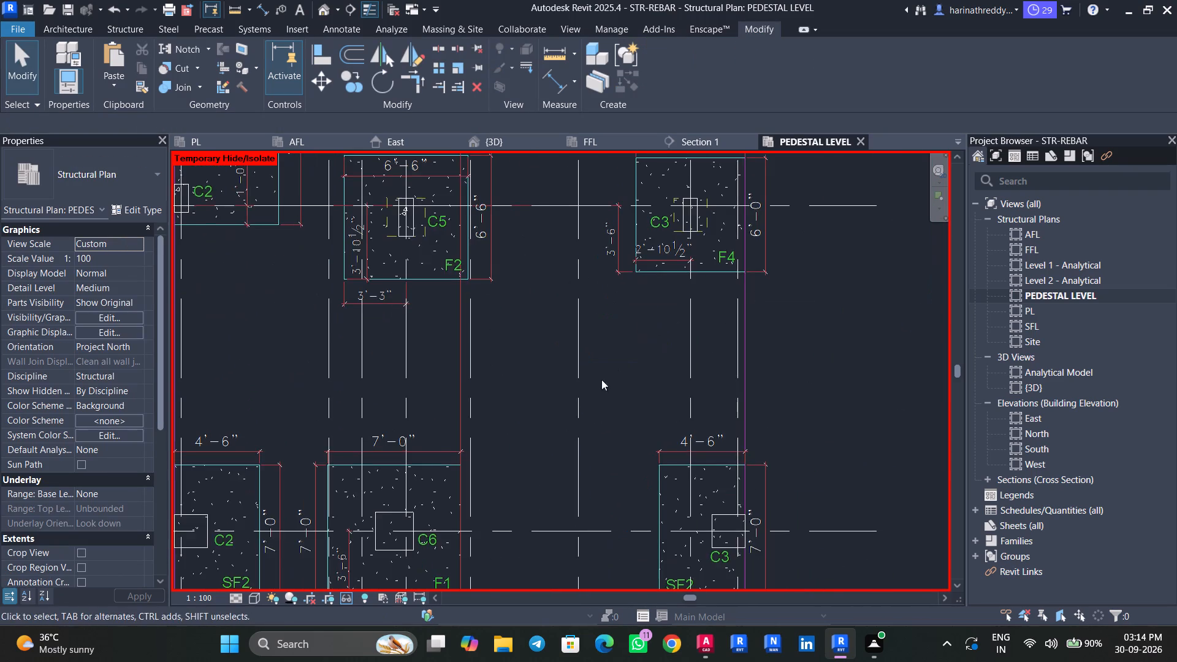
pyautogui.moveTo(604, 379); pyautogui.dragTo(699, 318, button='middle')
pyautogui.moveTo(666, 336); pyautogui.dragTo(792, 318, button='middle')
pyautogui.scroll(-3, 755, 317)
pyautogui.moveTo(755, 317); pyautogui.dragTo(753, 229, button='middle')
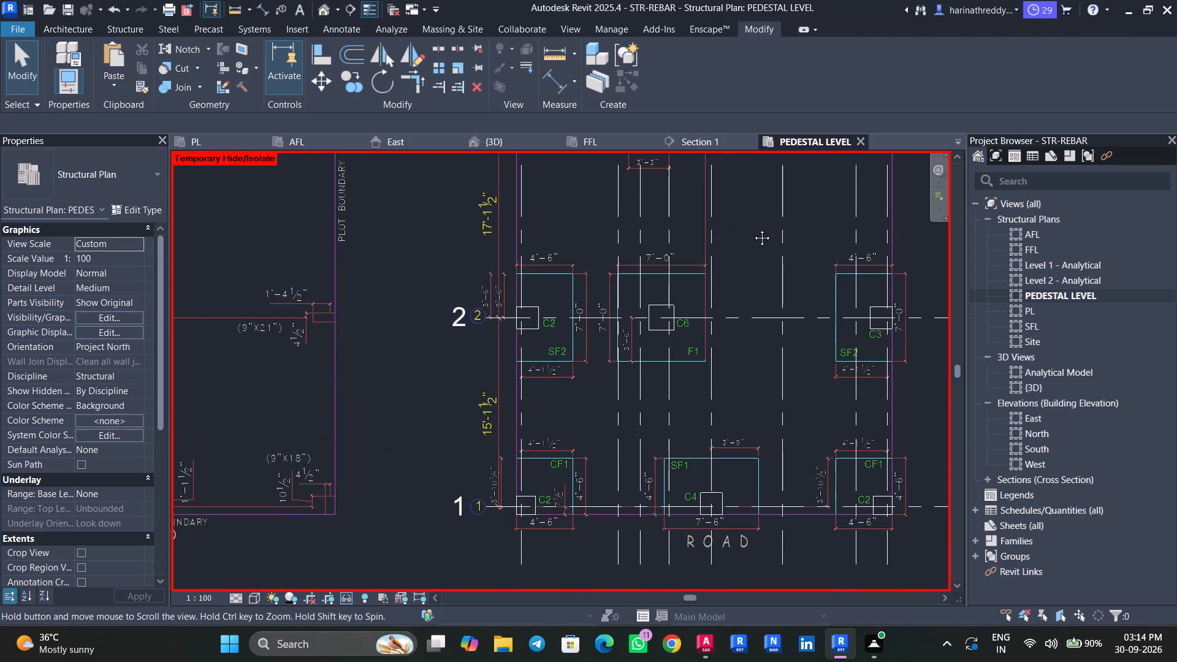
pyautogui.moveTo(753, 229); pyautogui.dragTo(763, 295, button='middle')
pyautogui.moveTo(602, 268); pyautogui.dragTo(655, 484, button='middle')
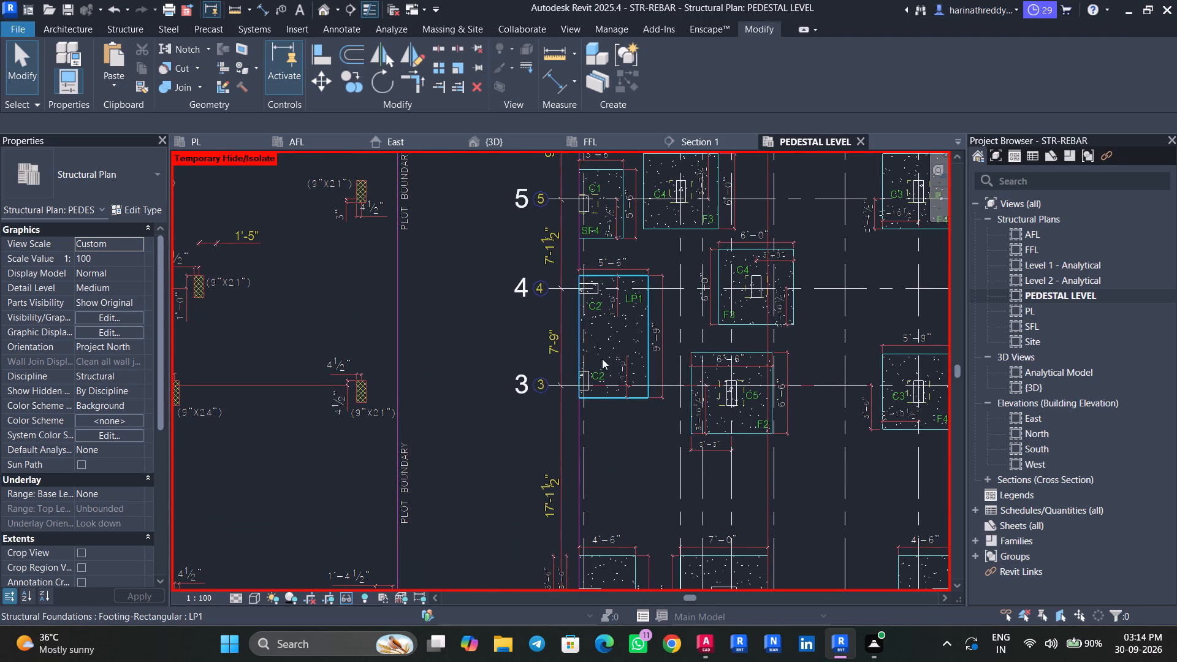
pyautogui.scroll(10, 587, 276)
pyautogui.scroll(-8, 592, 325)
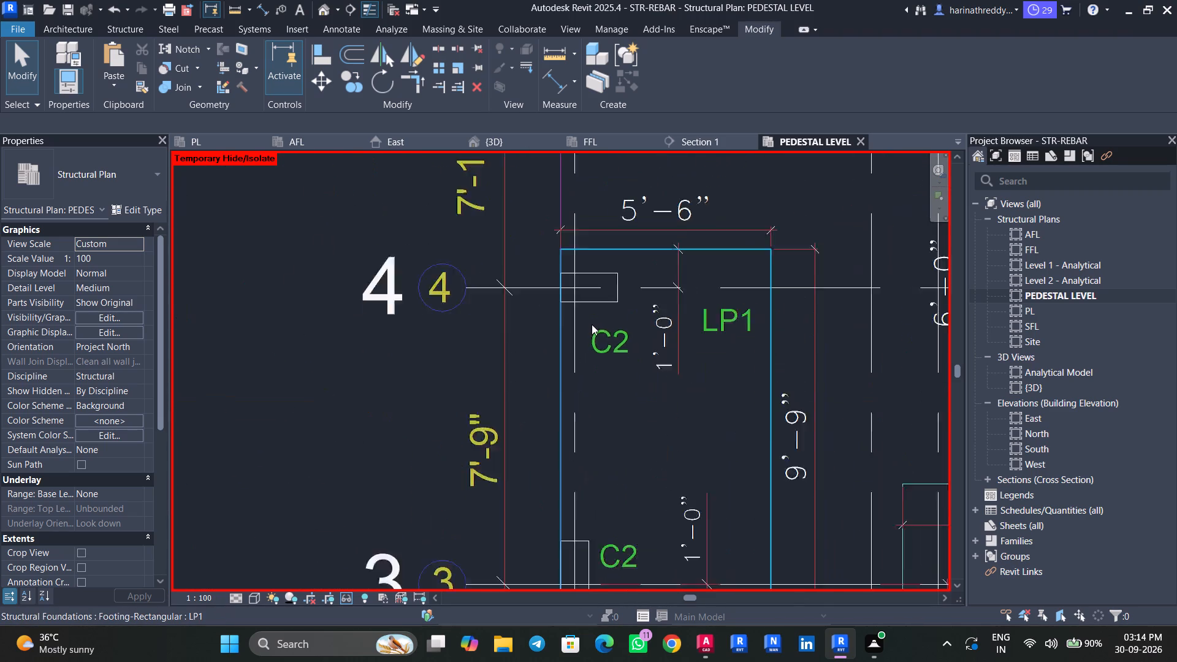
pyautogui.scroll(-2, 592, 324)
# Temporarily hide the SF2 pedestal at grid intersection A-2, beside the C2 label.
pyautogui.moveTo(633, 485); pyautogui.dragTo(660, 327, button='middle')
pyautogui.scroll(4, 630, 468)
pyautogui.click(628, 466)
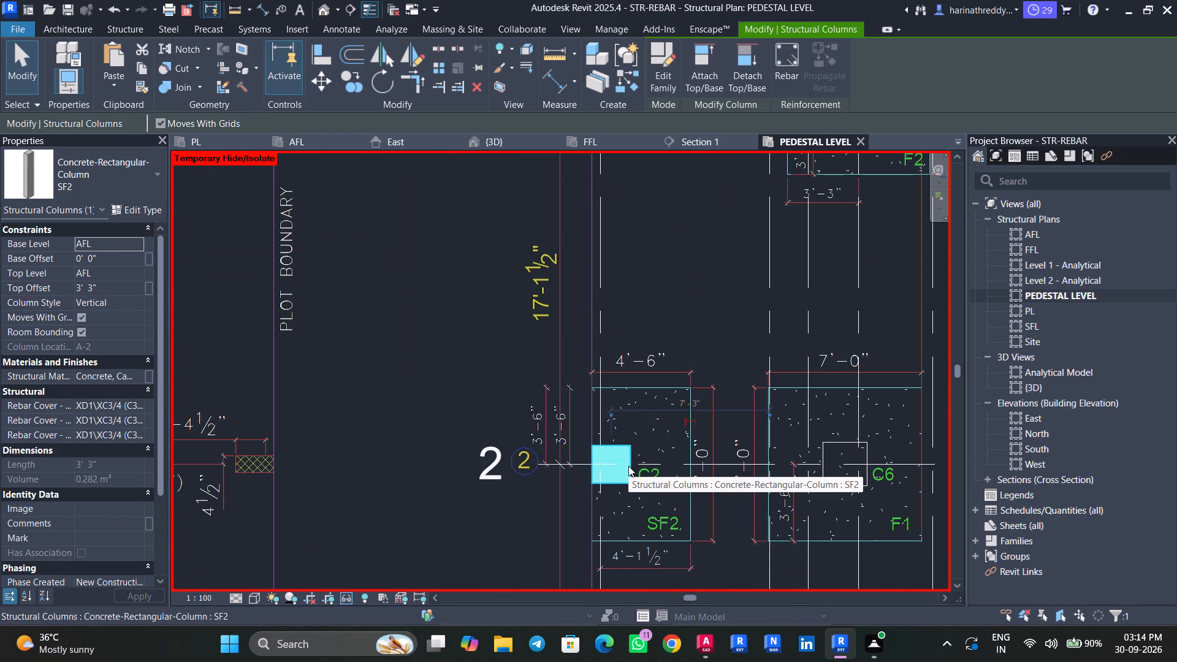
pyautogui.write('HH')
# Place a C2 structural column up to level PL at grid A-2, rotated lengthwise along grid 2 to match its hatched outline.
pyautogui.scroll(9, 618, 496)
pyautogui.write('CL')
pyautogui.click(50, 172)
pyautogui.scroll(4, 68, 305)
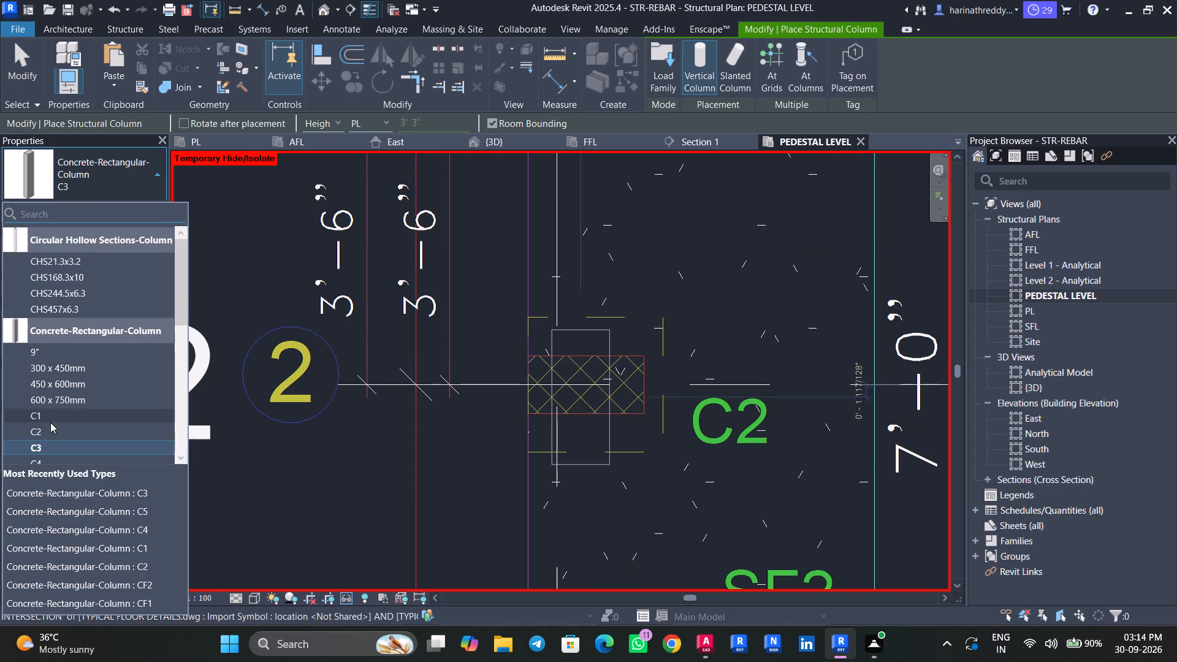
pyautogui.click(51, 429)
pyautogui.press('space')
pyautogui.press('space')
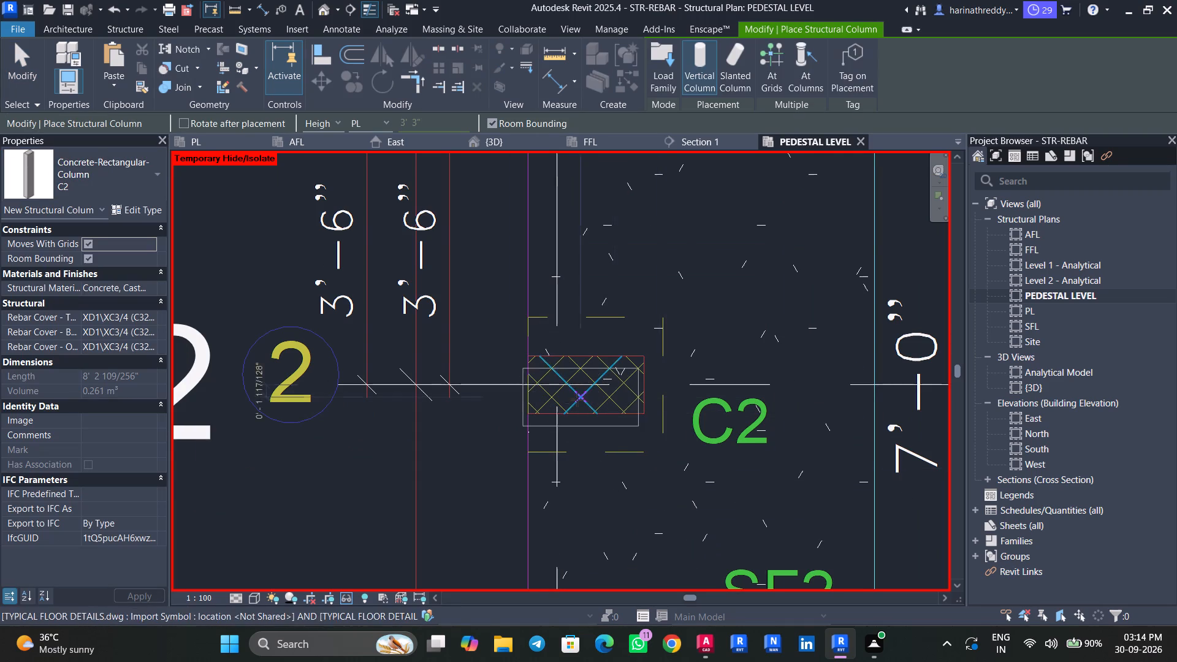
pyautogui.scroll(9, 590, 390)
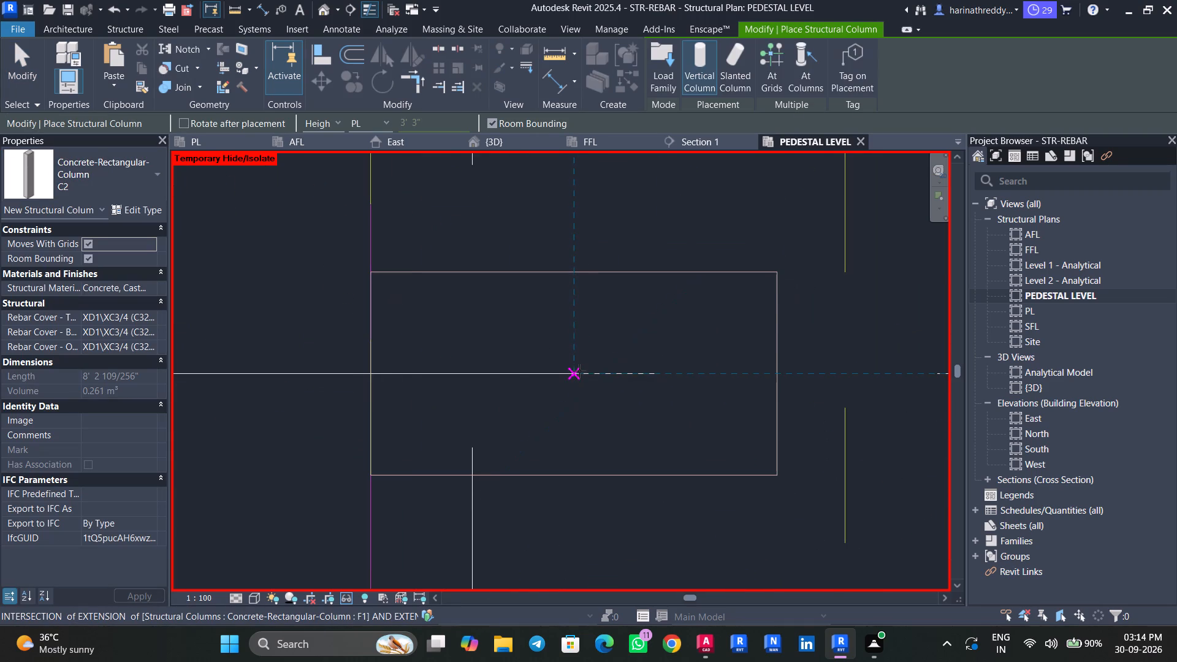
pyautogui.click(579, 371)
pyautogui.press('Escape')
pyautogui.press('Escape')
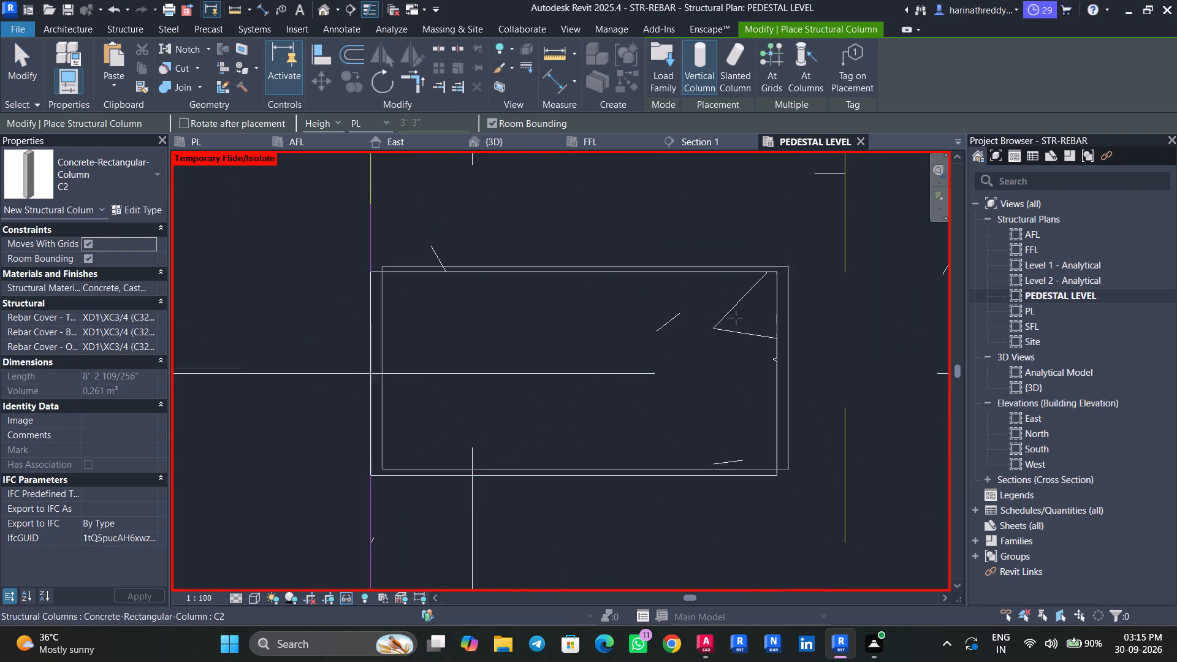
pyautogui.press('Escape')
pyautogui.press('Escape')
pyautogui.scroll(5, 774, 276)
pyautogui.scroll(-1, 752, 286)
pyautogui.scroll(12, 752, 286)
pyautogui.click(788, 260)
pyautogui.scroll(-5, 788, 260)
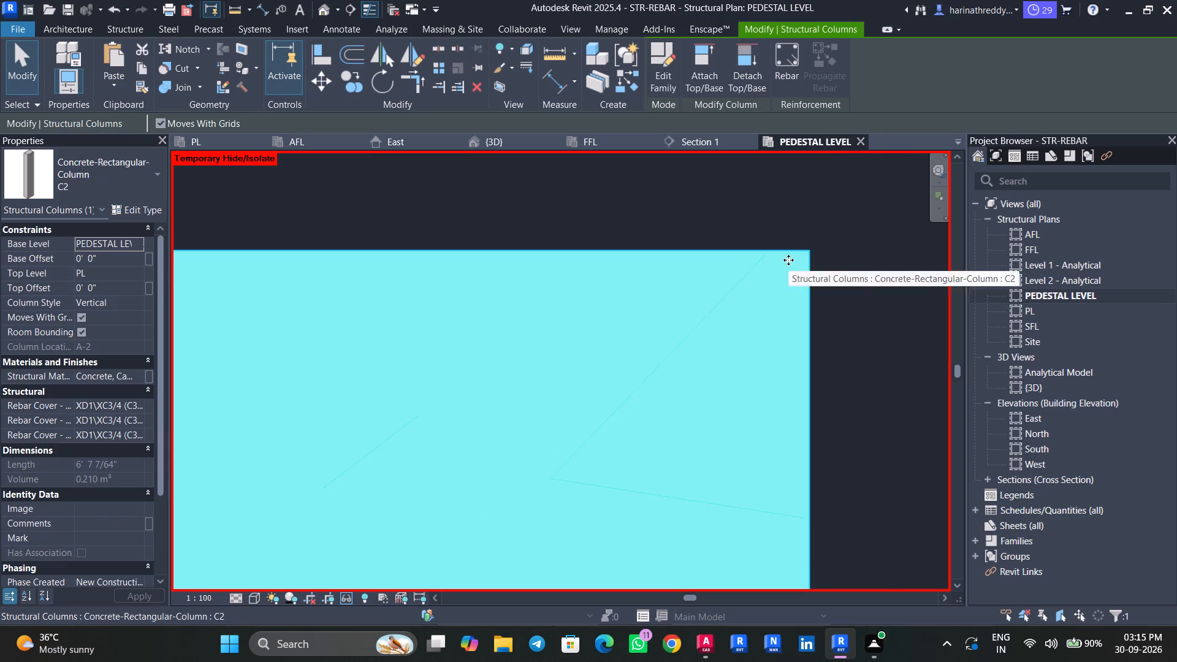
pyautogui.scroll(-18, 788, 260)
pyautogui.scroll(1, 788, 260)
pyautogui.scroll(-11, 788, 260)
pyautogui.press('Escape')
pyautogui.press('Escape')
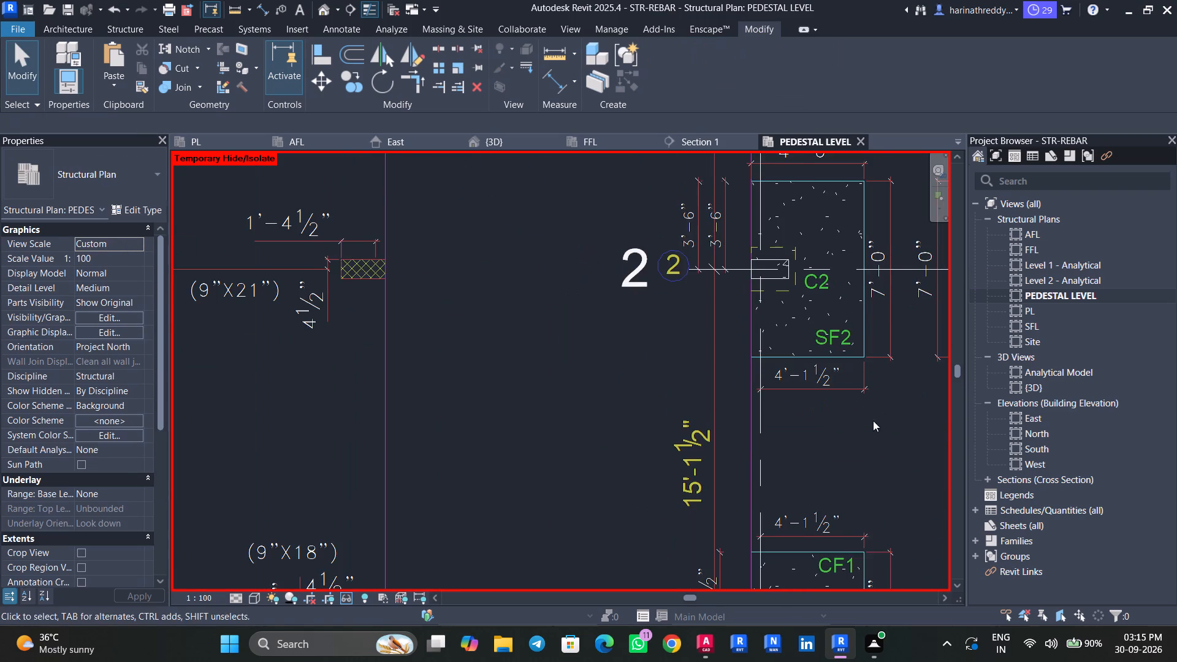
# Temporarily hide the F1 pedestal at grid intersection D-2, beside the C6 label.
pyautogui.moveTo(861, 421); pyautogui.dragTo(478, 477, button='middle')
pyautogui.click(677, 333)
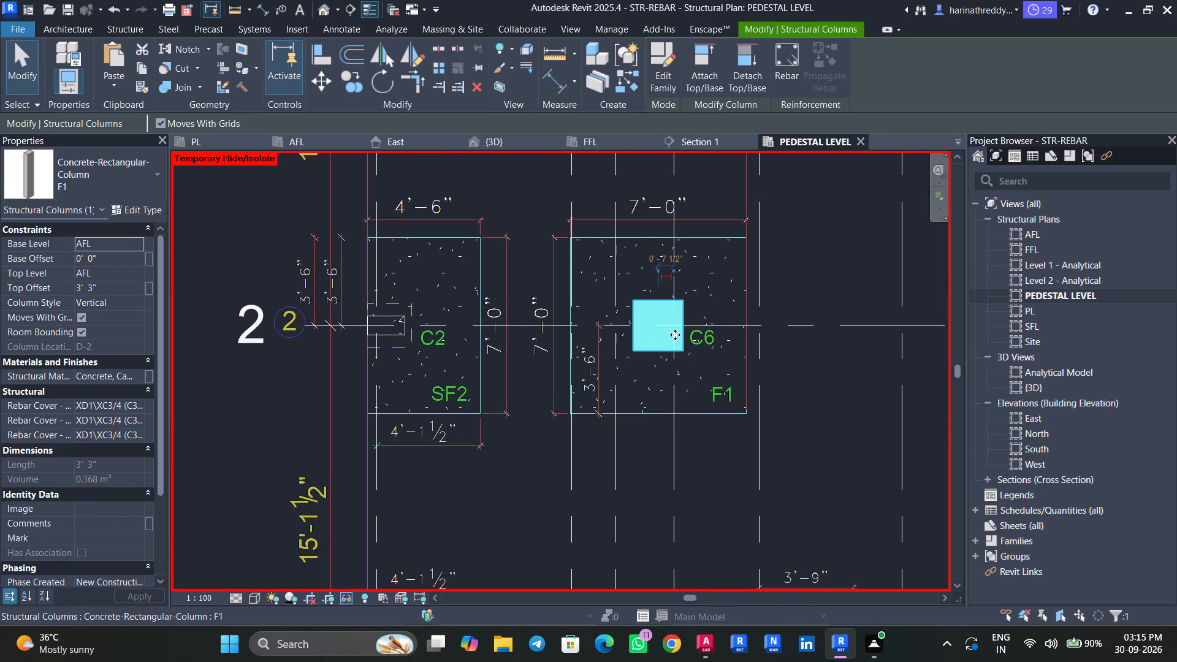
pyautogui.write('HH')
# Place a C6 structural column up to level PL at D-2, rotated lengthwise along grid 2, over its hatched outline on footing F1.
pyautogui.scroll(6, 671, 338)
pyautogui.write('CL')
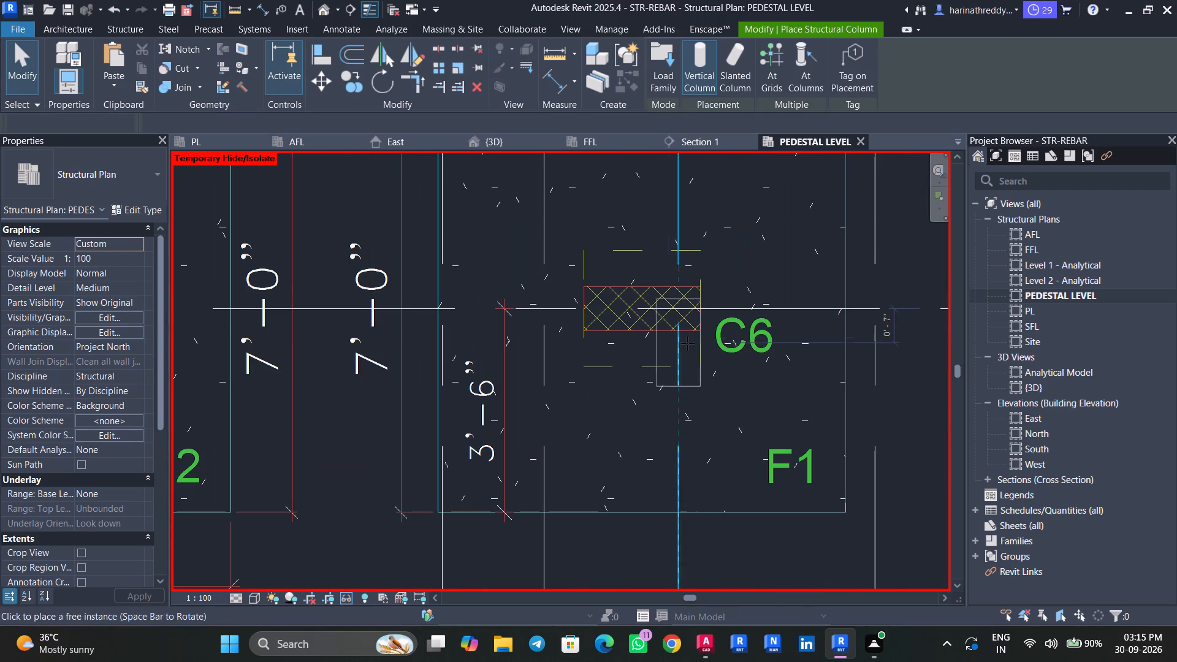
pyautogui.click(74, 201)
pyautogui.click(82, 191)
pyautogui.click(85, 191)
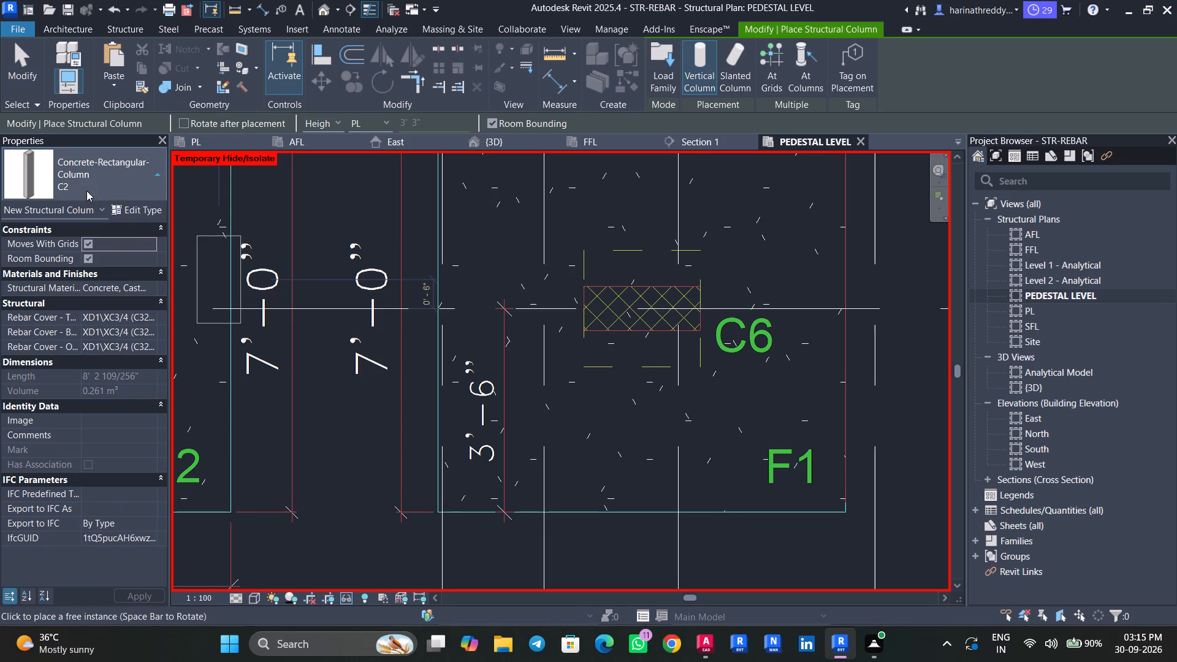
pyautogui.click(53, 303)
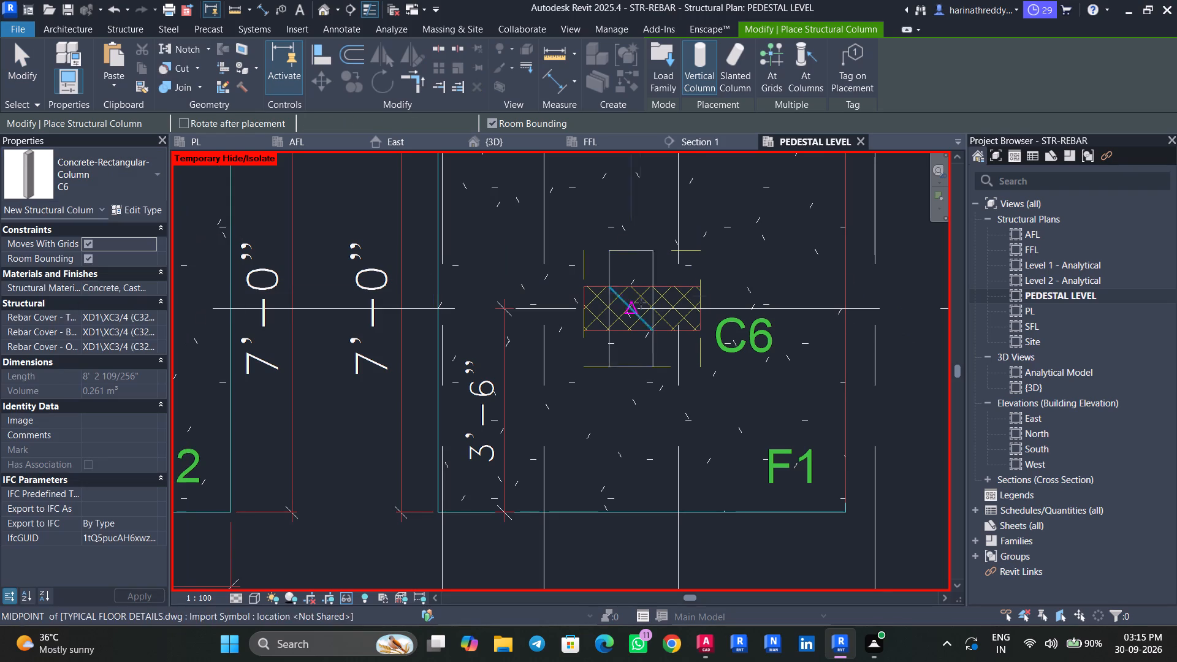
pyautogui.press('space')
pyautogui.press('space')
pyautogui.scroll(9, 641, 307)
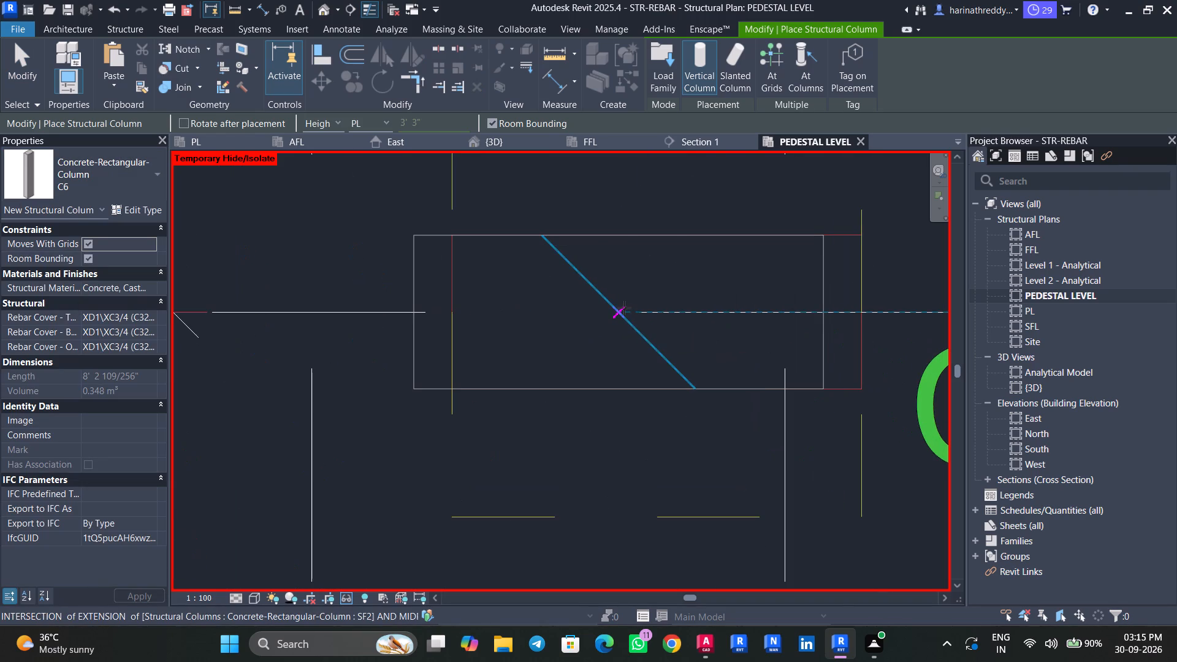
pyautogui.click(627, 308)
pyautogui.press('Escape')
pyautogui.press('Escape')
pyautogui.press('Escape')
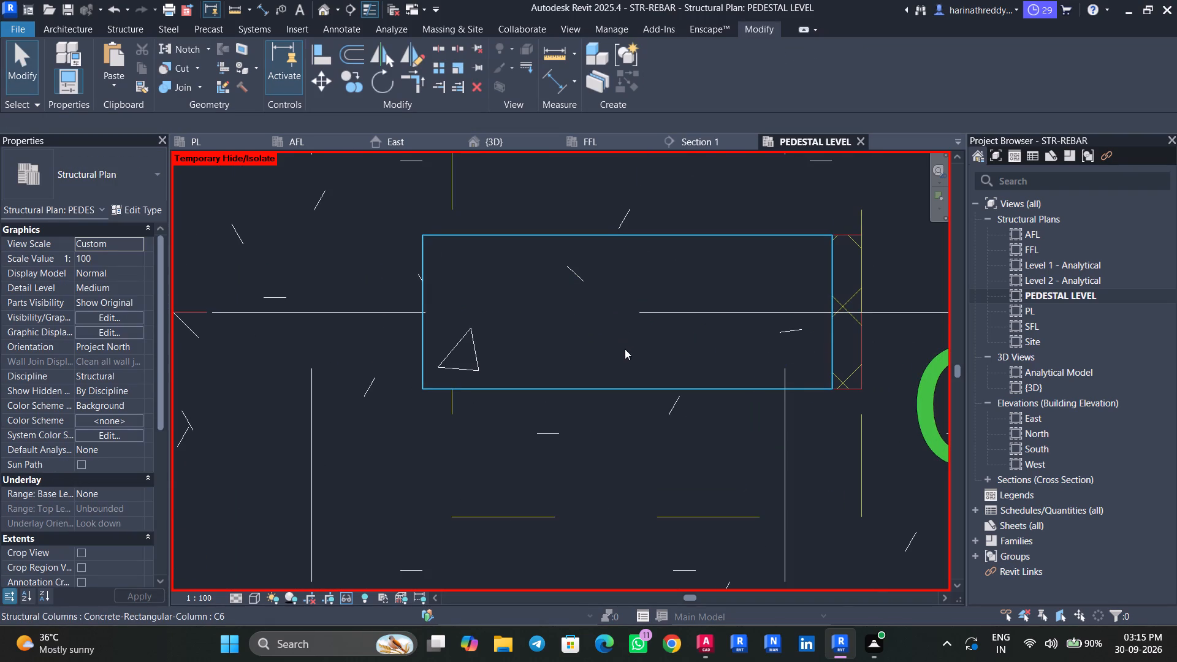
# Align the right edge of the C6 column at D-2 with the right edge of its outline in the imported drawing.
pyautogui.write('AL')
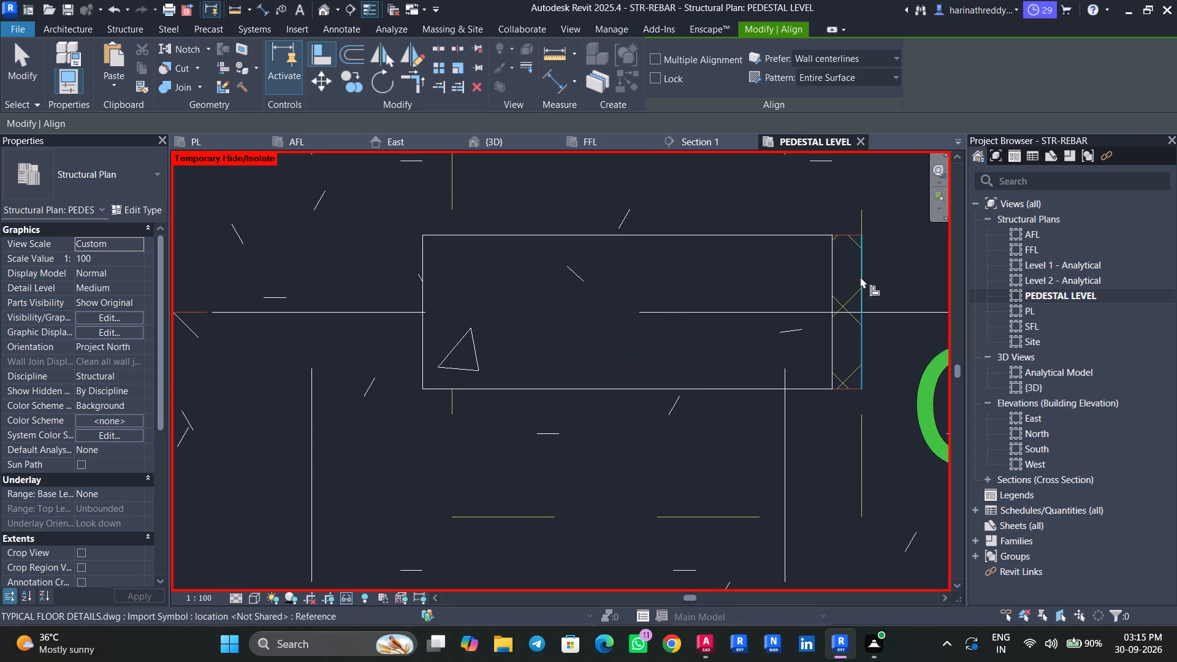
pyautogui.click(860, 276)
pyautogui.click(829, 287)
pyautogui.press('Escape')
pyautogui.press('Escape')
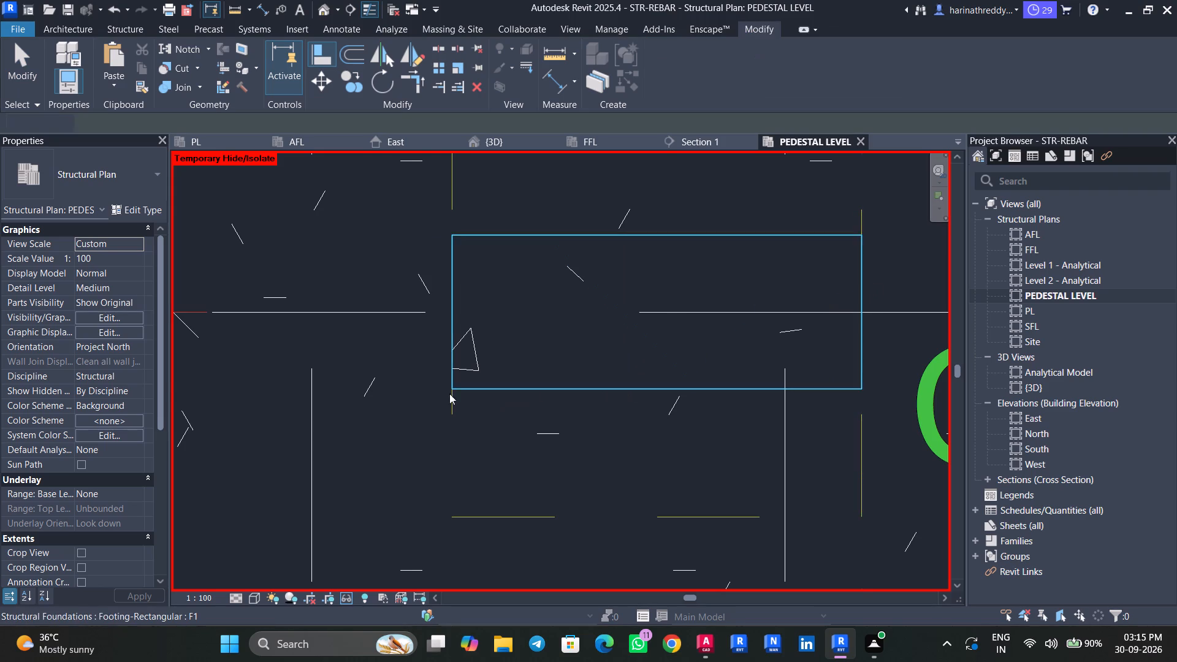
pyautogui.press('Escape')
# Temporarily hide the SF2 pedestal on grid 2 beside the C3 label.
pyautogui.scroll(-18, 435, 390)
pyautogui.moveTo(688, 403); pyautogui.dragTo(555, 396, button='middle')
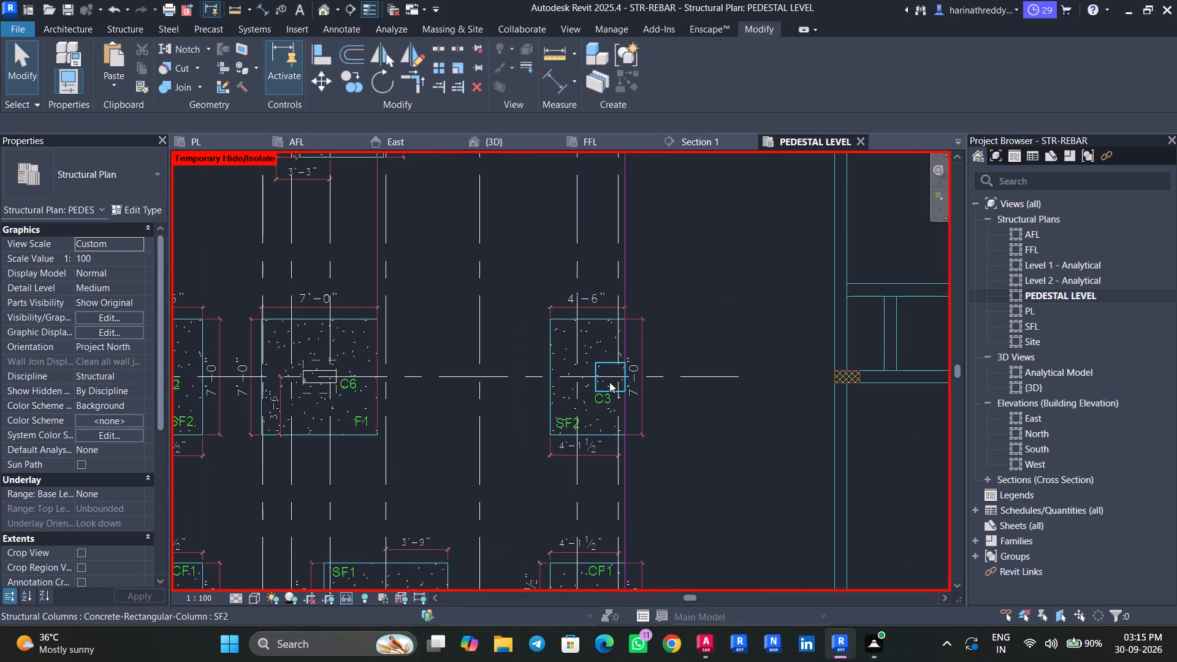
pyautogui.click(609, 382)
pyautogui.write('HH')
# Place a C3 structural column up to level PL on grid 2, rotated lengthwise along the grid, over its hatched outline on footing SF2.
pyautogui.scroll(2, 609, 378)
pyautogui.scroll(-1, 609, 378)
pyautogui.scroll(6, 609, 378)
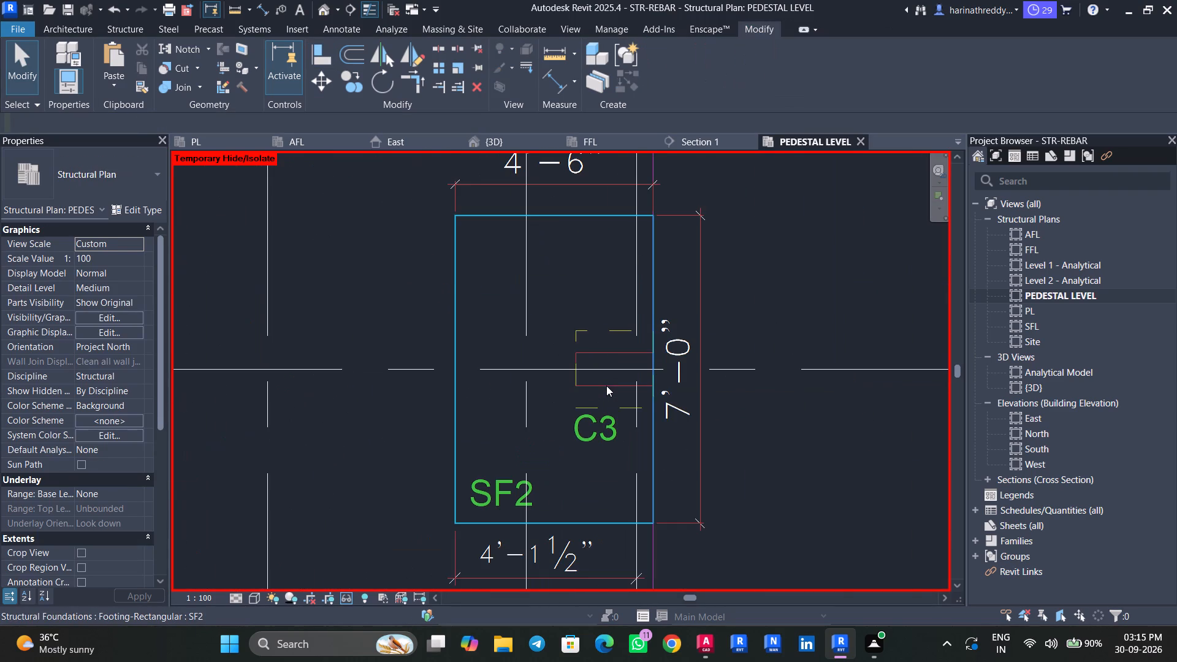
pyautogui.write('CL')
pyautogui.click(126, 186)
pyautogui.scroll(5, 21, 319)
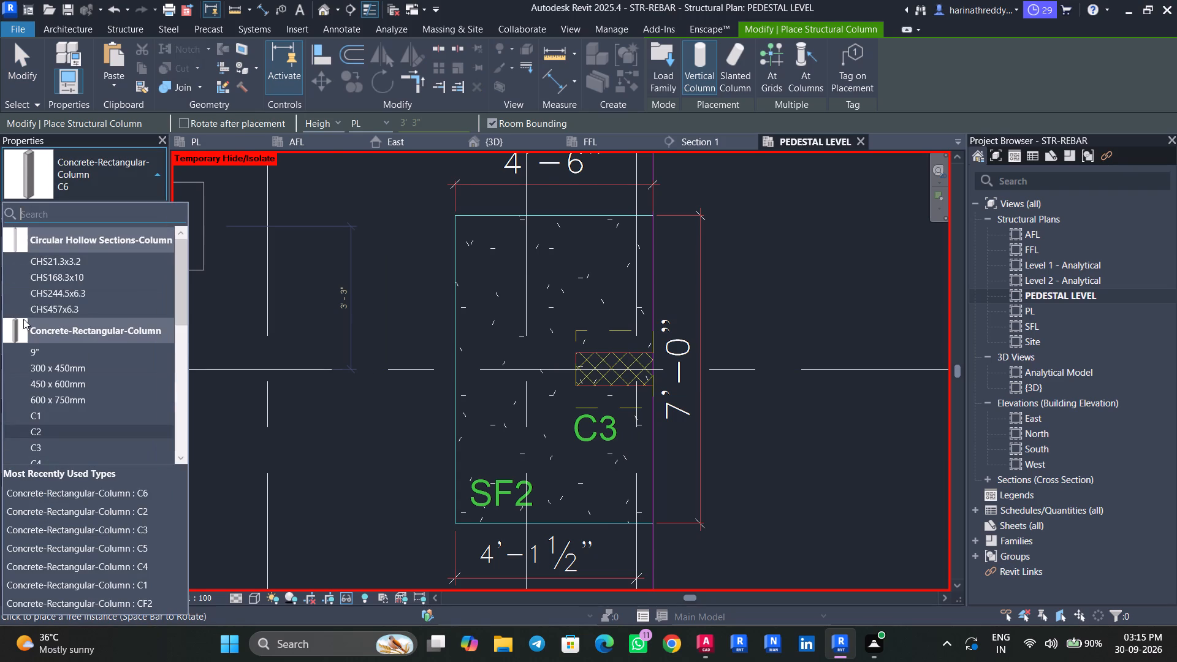
pyautogui.click(53, 441)
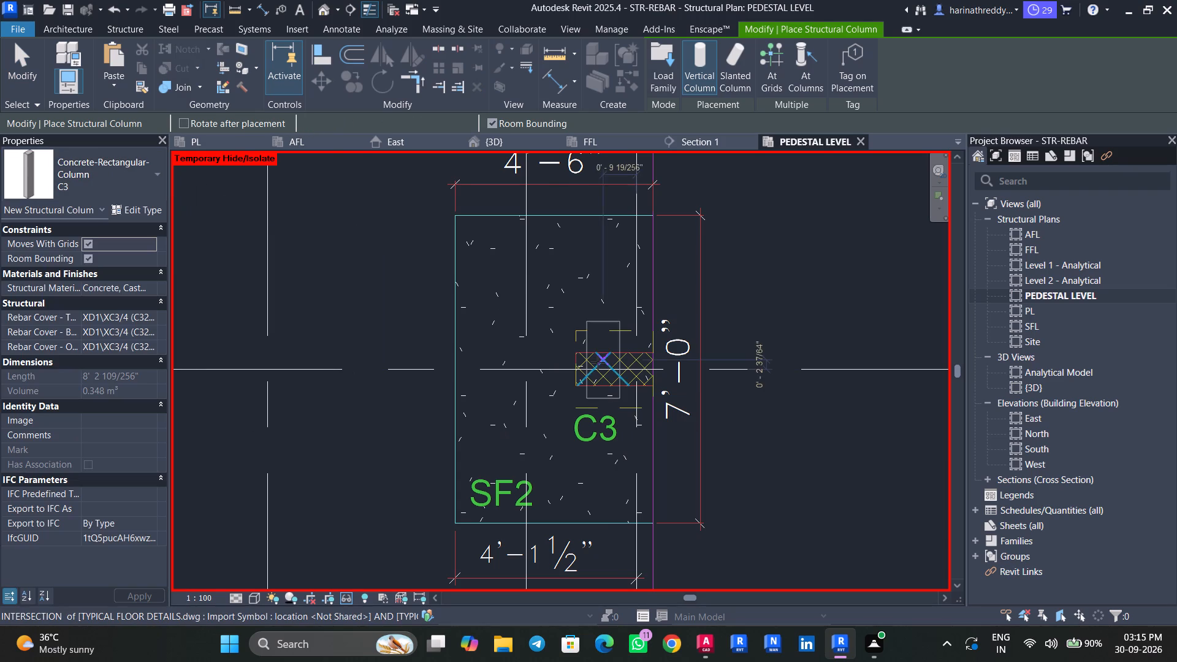
pyautogui.press('space')
pyautogui.press('space')
pyautogui.scroll(12, 611, 368)
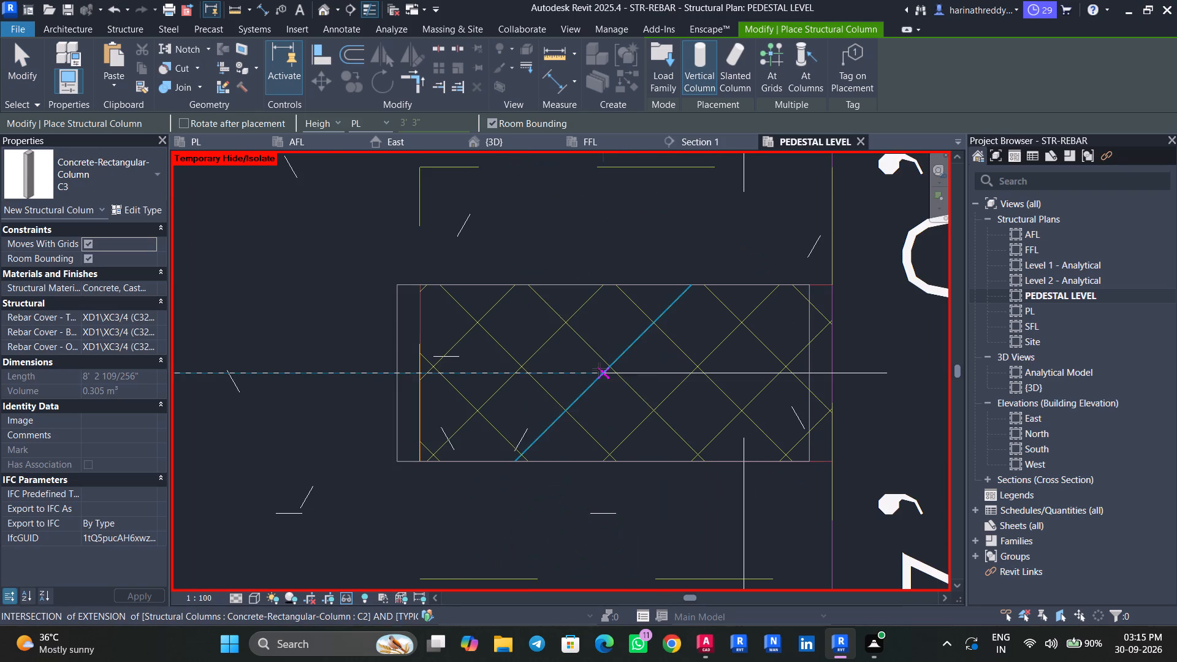
pyautogui.click(599, 369)
pyautogui.press('Escape')
pyautogui.press('Escape')
pyautogui.press('Escape')
# Align the right edge of the C3 column on grid 2 with the right edge of its outline in the imported drawing.
pyautogui.write('AL')
pyautogui.click(829, 404)
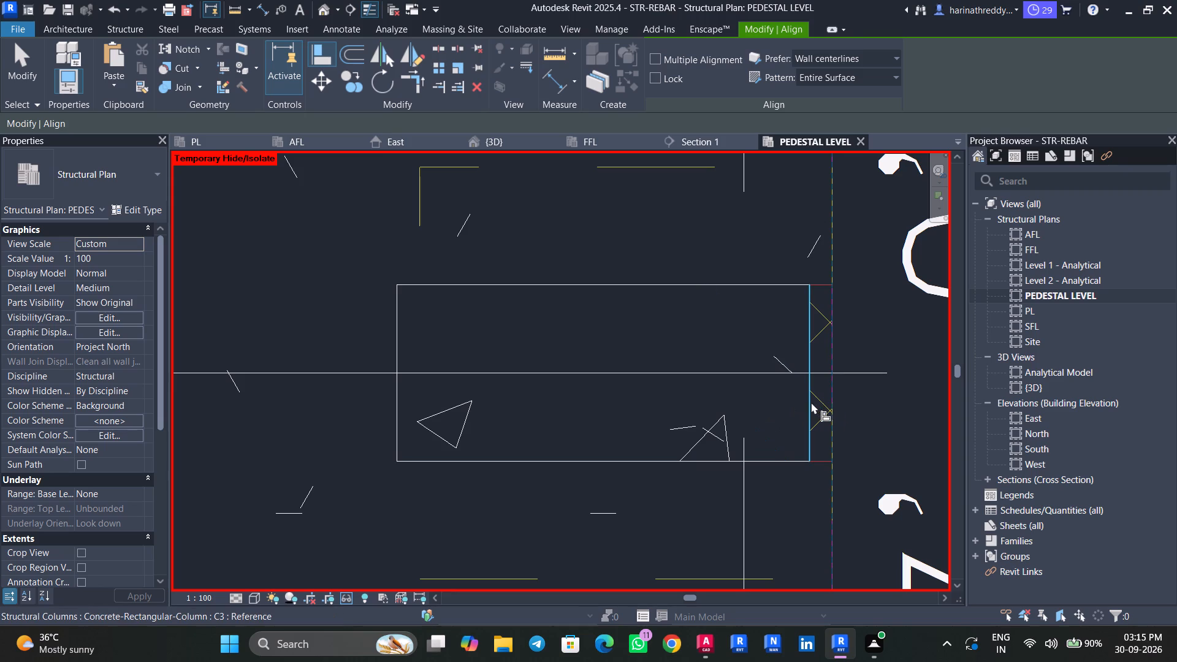
pyautogui.click(807, 402)
pyautogui.press('Escape')
pyautogui.press('Escape')
pyautogui.press('Escape')
# Temporarily hide the CF1 pedestal at grid intersection H-1, beside the C2 label.
pyautogui.scroll(-6, 641, 398)
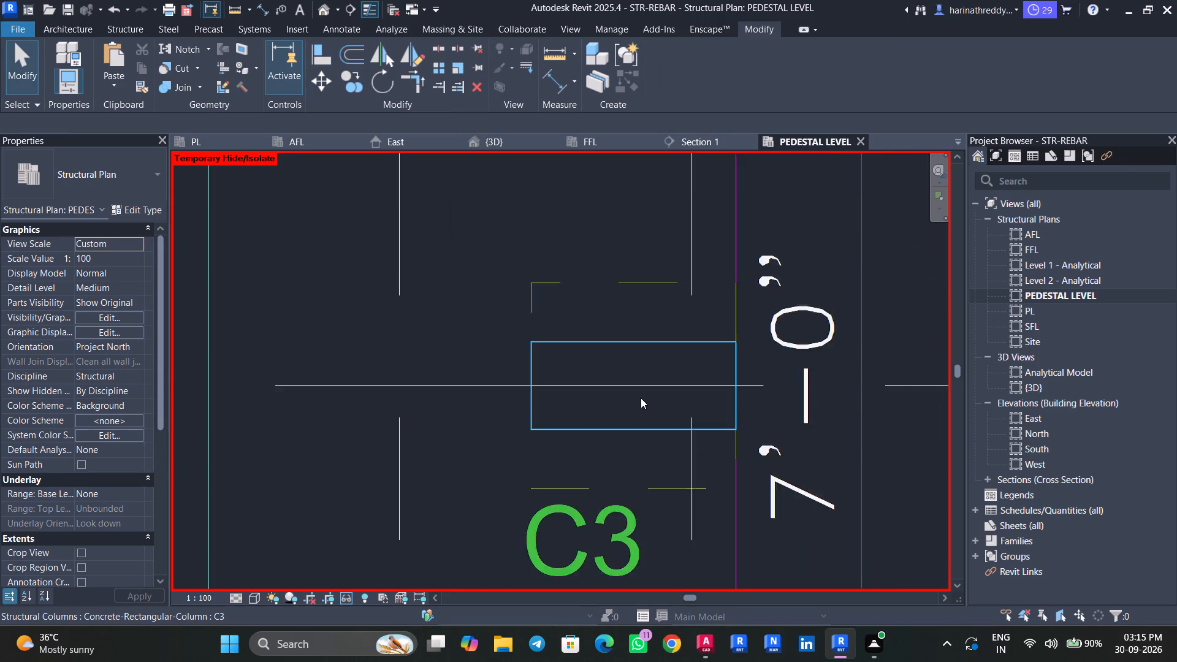
pyautogui.scroll(-9, 641, 398)
pyautogui.moveTo(588, 454); pyautogui.dragTo(606, 270, button='middle')
pyautogui.scroll(-6, 572, 402)
pyautogui.moveTo(561, 408); pyautogui.dragTo(577, 313, button='middle')
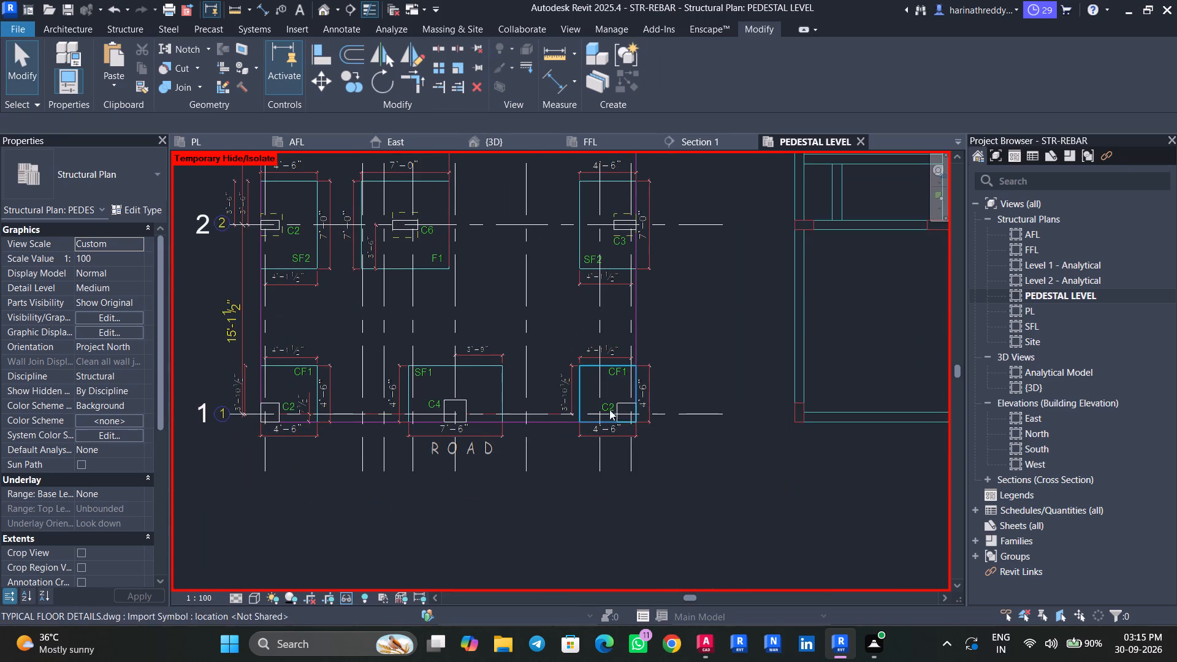
pyautogui.press('Escape')
pyautogui.press('Escape')
pyautogui.click(625, 411)
pyautogui.scroll(10, 622, 413)
pyautogui.write('HH')
# Place a C2 structural column up to level PL at H-1, over its hatched outline on footing CF1.
pyautogui.scroll(3, 620, 413)
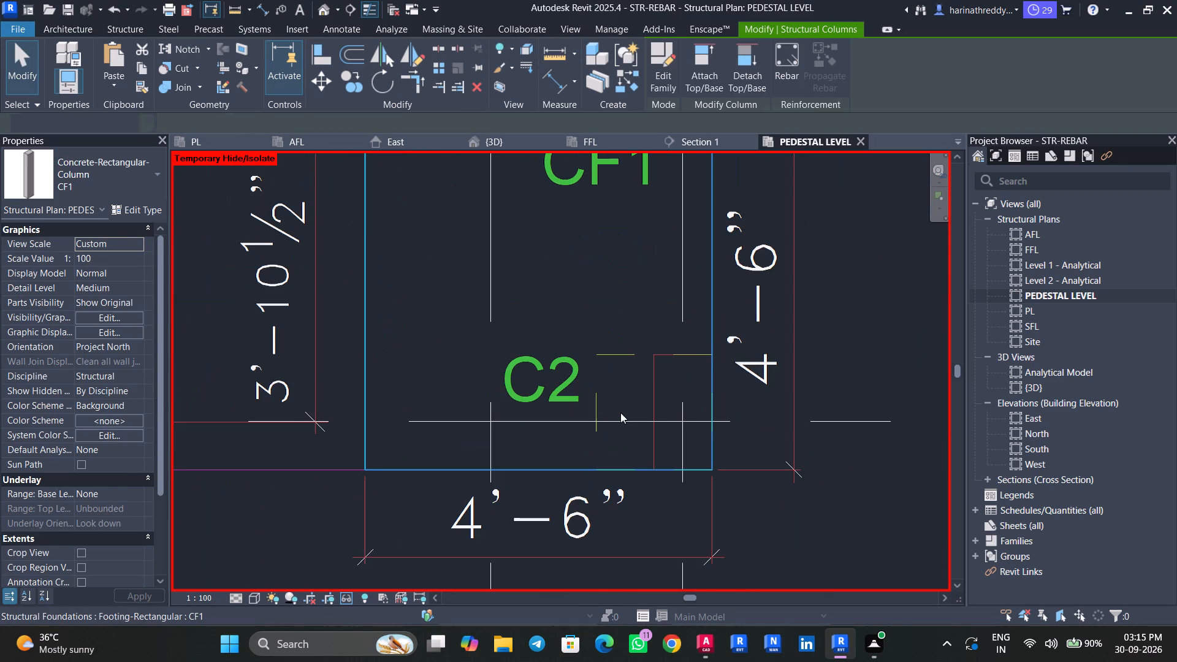
pyautogui.write('CL')
pyautogui.click(119, 163)
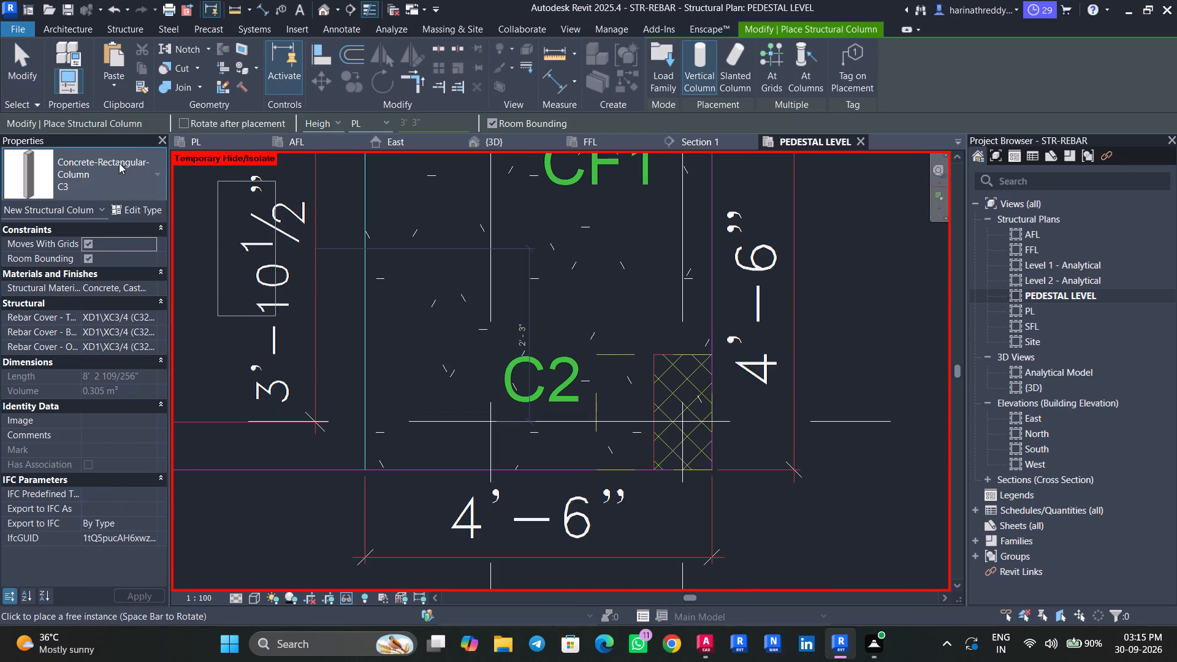
pyautogui.scroll(2, 52, 240)
pyautogui.click(55, 313)
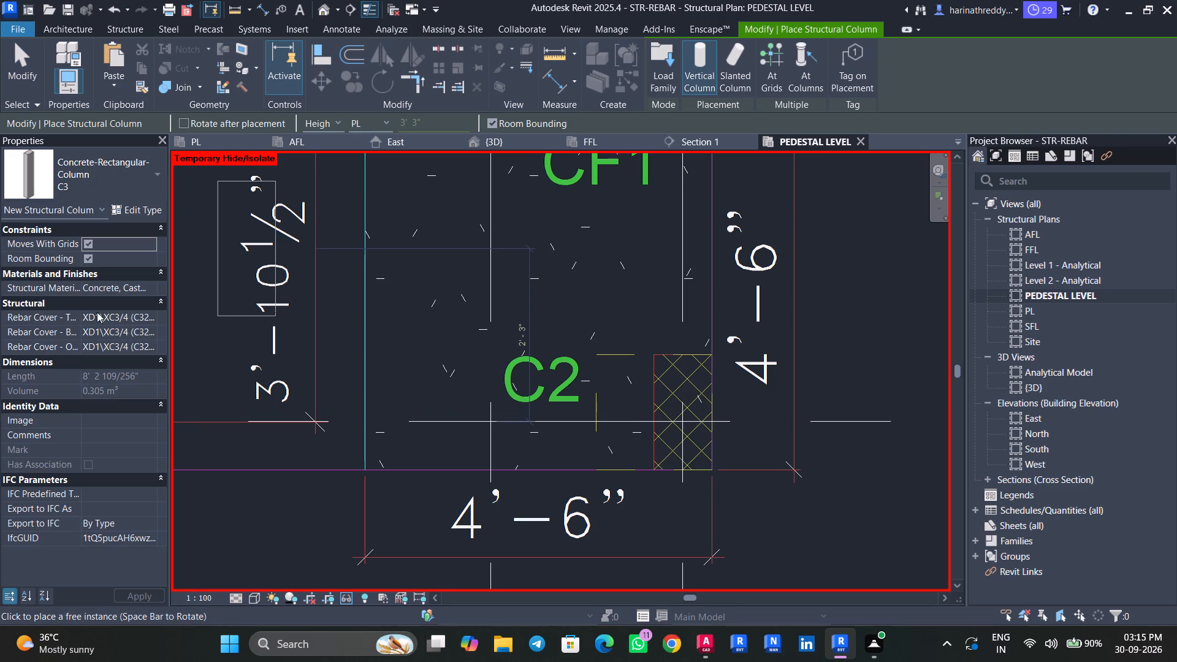
pyautogui.scroll(4, 688, 413)
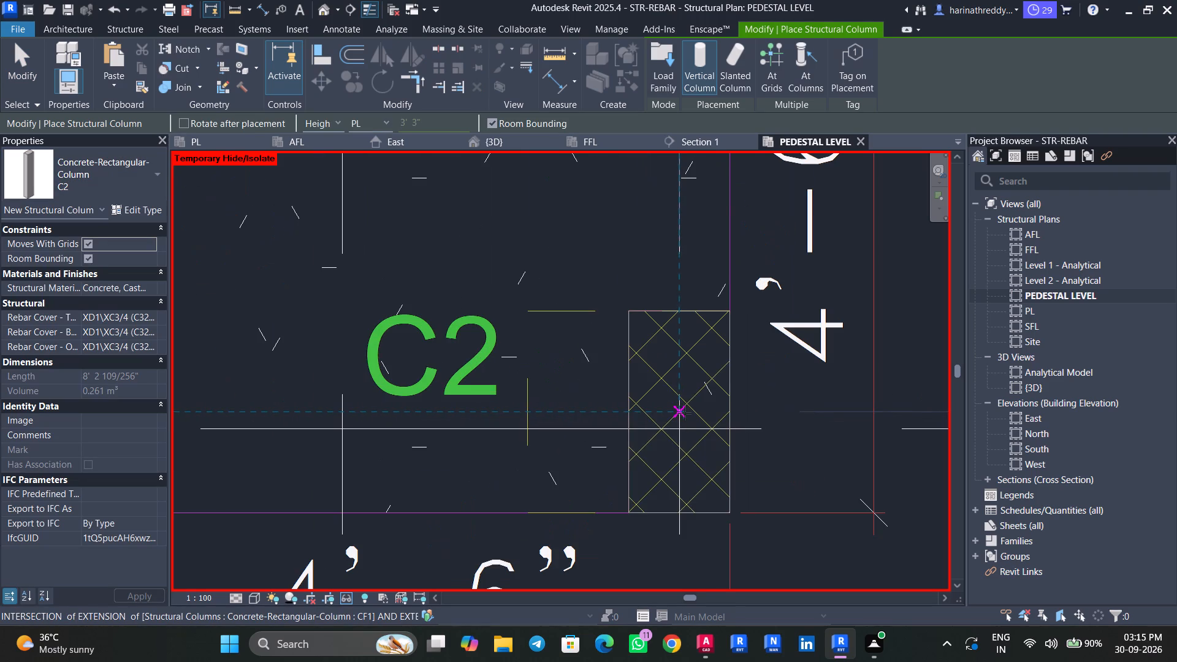
pyautogui.click(680, 414)
pyautogui.press('Escape')
pyautogui.press('Escape')
pyautogui.press('Escape')
pyautogui.press('Escape')
# Examine the corner of the C2 column at H-1 against its outline in the imported drawing.
pyautogui.click(660, 322)
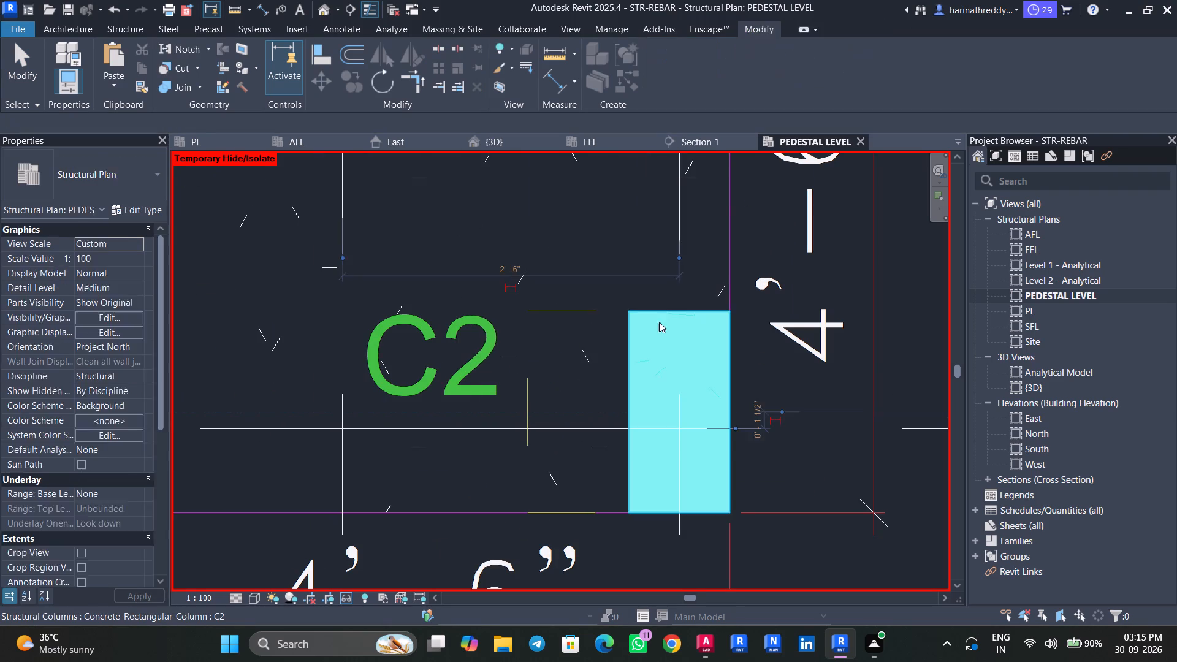
pyautogui.scroll(14, 632, 310)
pyautogui.scroll(-3, 616, 335)
pyautogui.scroll(1, 616, 335)
pyautogui.scroll(-15, 616, 335)
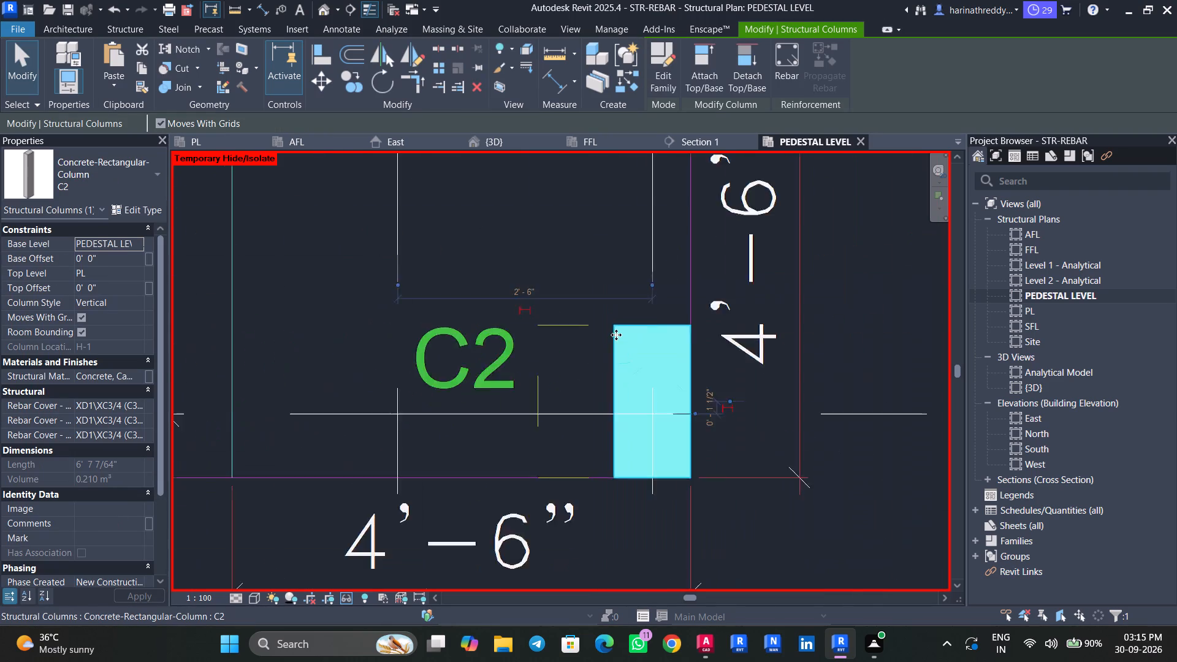
pyautogui.scroll(-10, 616, 335)
pyautogui.press('Escape')
pyautogui.press('Escape')
# Temporarily hide the SF1 pedestal at grid intersection E-1, beside the C4 label.
pyautogui.moveTo(449, 334); pyautogui.dragTo(589, 314, button='middle')
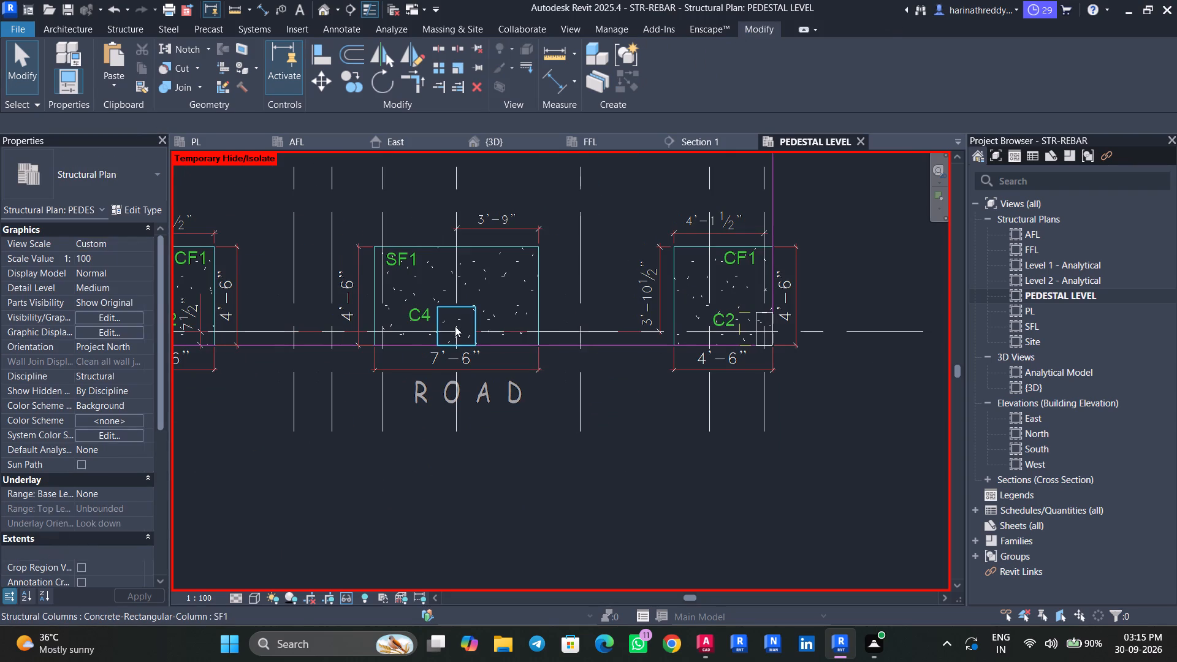
pyautogui.click(455, 326)
pyautogui.write('HH')
# Place a C4 structural column up to level PL at E-1, over its hatched outline on footing SF1.
pyautogui.scroll(9, 455, 326)
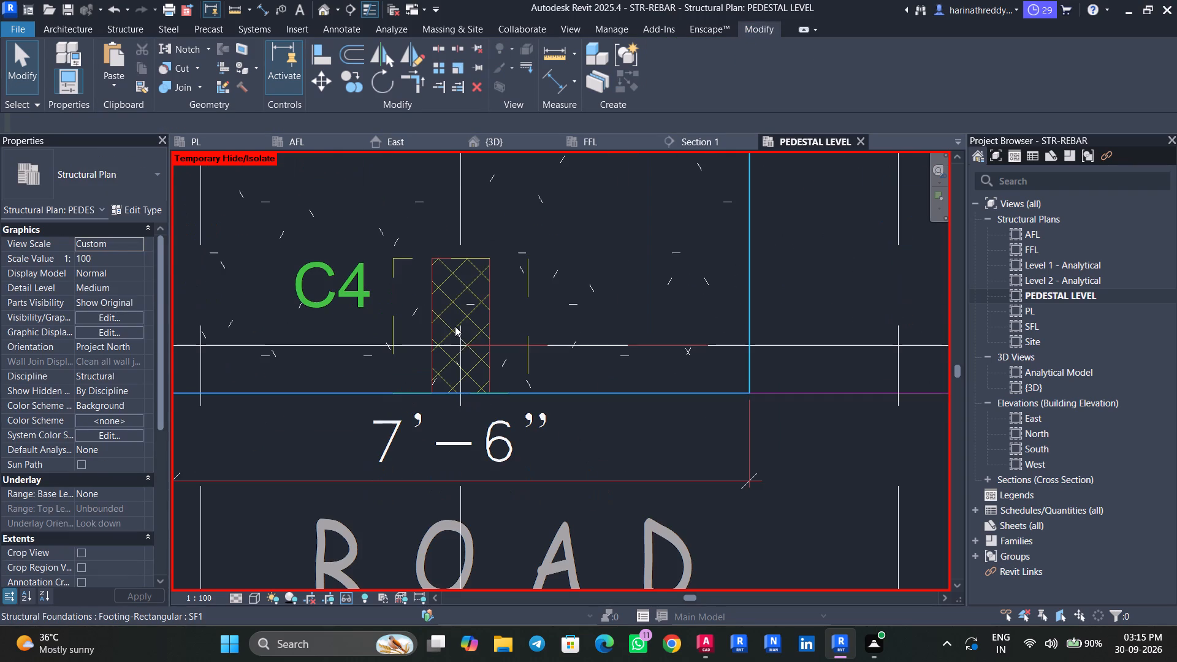
pyautogui.write('CL')
pyautogui.click(34, 174)
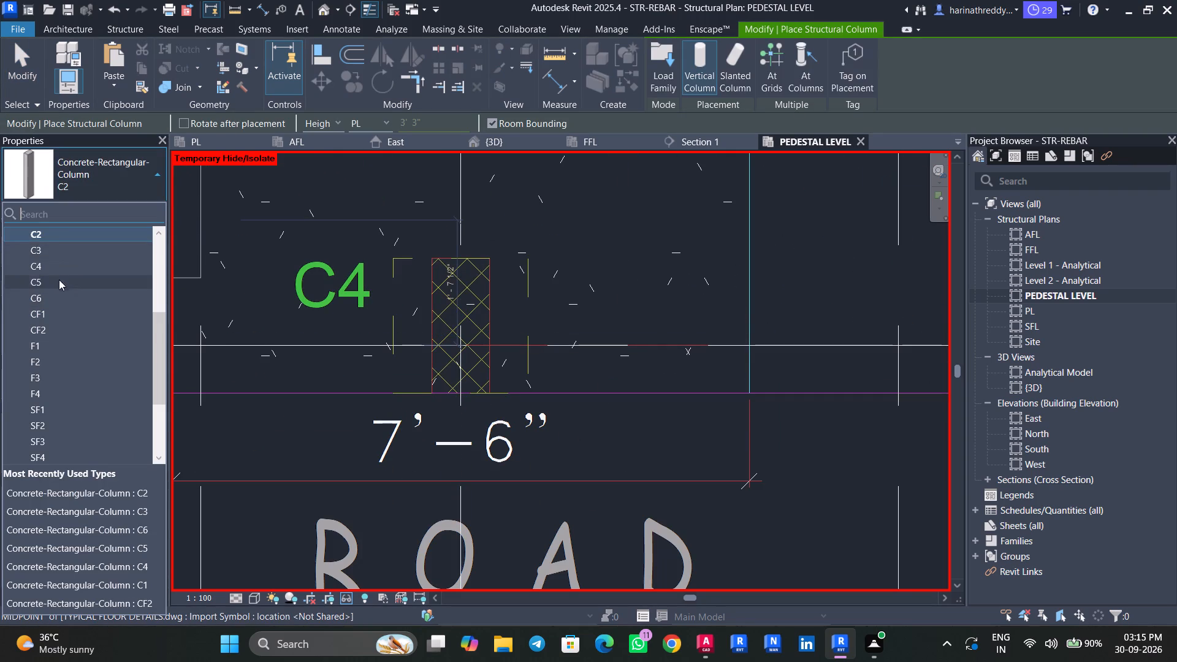
pyautogui.click(58, 272)
pyautogui.scroll(1, 454, 319)
pyautogui.scroll(-1, 454, 319)
pyautogui.scroll(3, 454, 319)
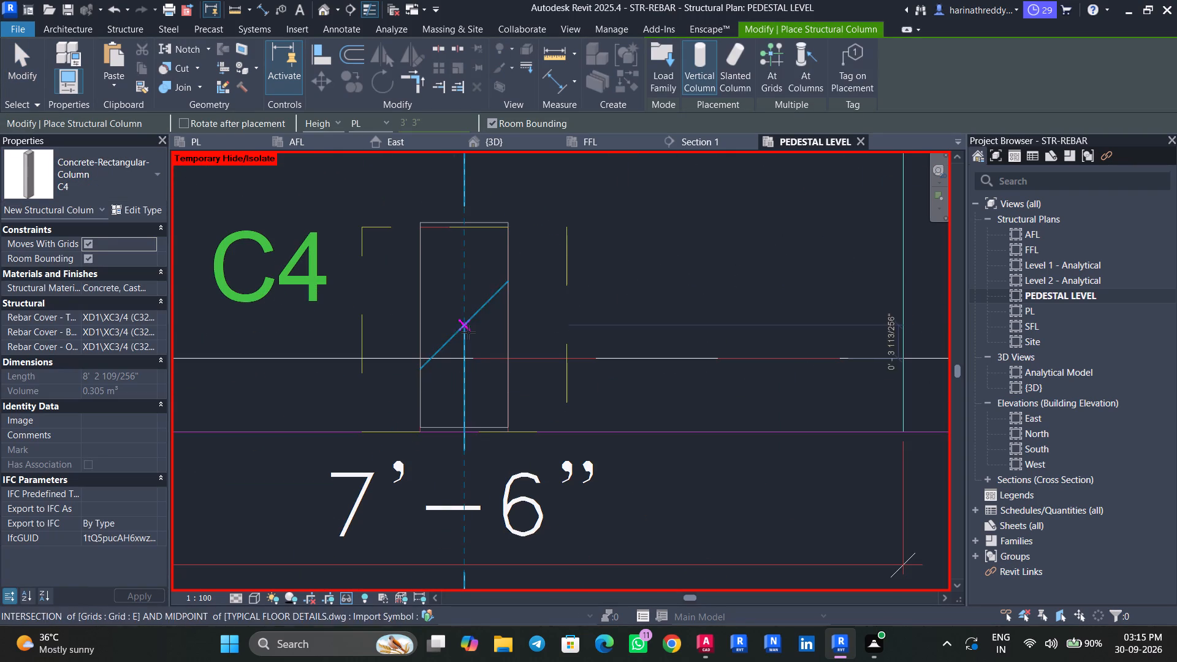
pyautogui.scroll(2, 468, 332)
pyautogui.click(468, 332)
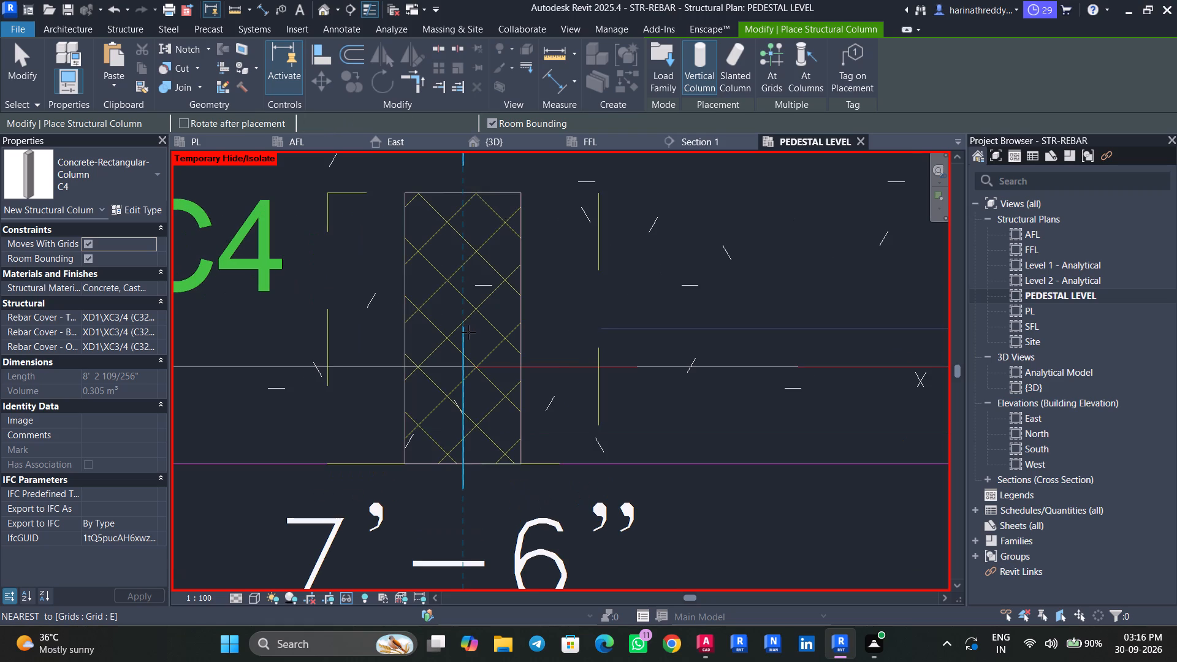
pyautogui.press('Escape')
pyautogui.press('Escape')
pyautogui.press('Escape')
pyautogui.press('Escape')
# Examine the upper corner of the C4 column at E-1 against its outline in the imported drawing.
pyautogui.scroll(5, 417, 200)
pyautogui.click(421, 202)
pyautogui.scroll(8, 406, 199)
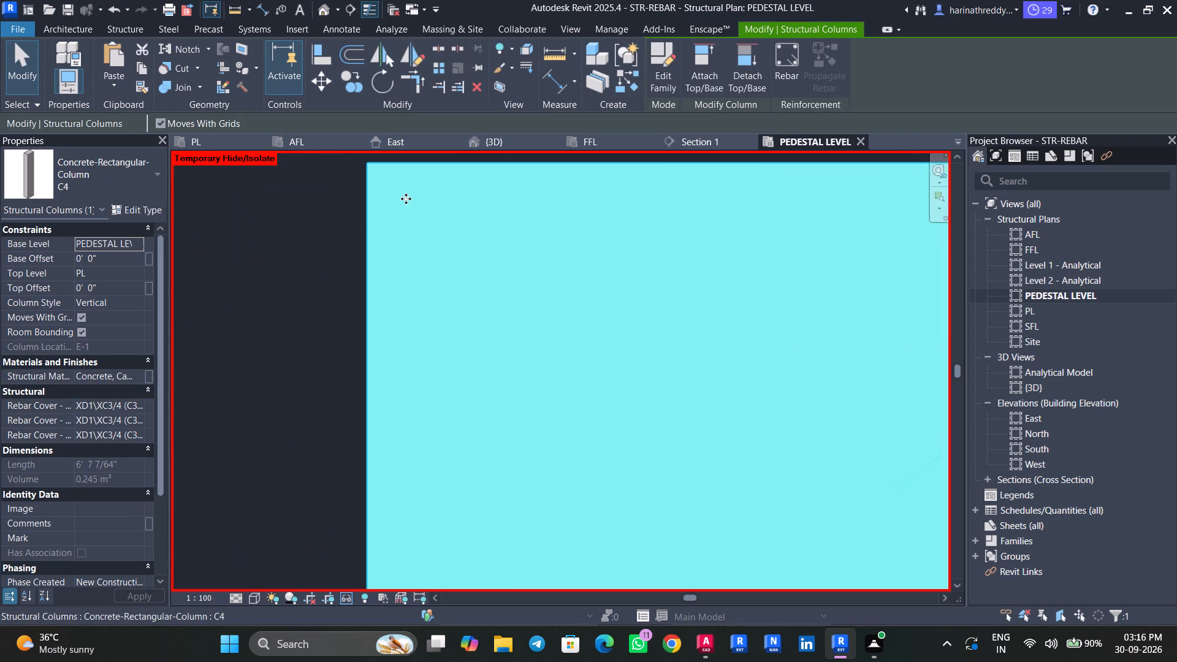
pyautogui.moveTo(406, 199); pyautogui.dragTo(422, 373, button='middle')
pyautogui.scroll(5, 397, 312)
pyautogui.scroll(-4, 361, 351)
pyautogui.scroll(1, 361, 351)
pyautogui.scroll(-5, 361, 351)
pyautogui.scroll(2, 361, 349)
pyautogui.scroll(-8, 361, 349)
pyautogui.scroll(1, 361, 349)
pyautogui.scroll(-3, 361, 349)
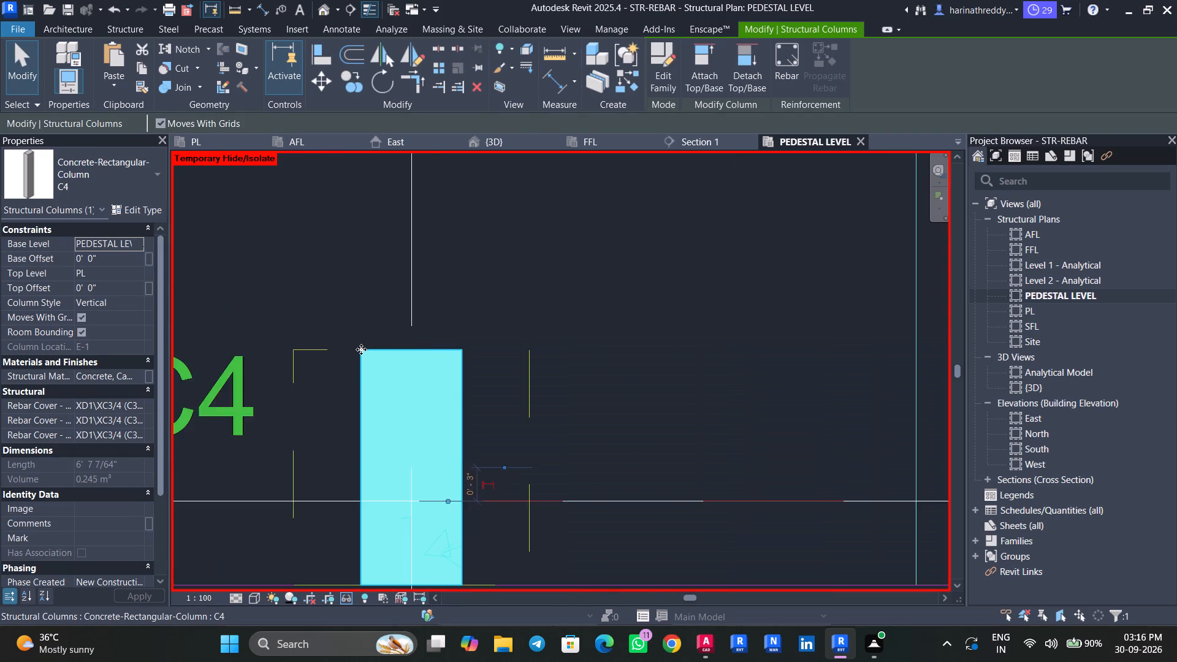
pyautogui.scroll(-20, 361, 349)
pyautogui.press('Escape')
pyautogui.press('Escape')
pyautogui.press('Escape')
pyautogui.press('Escape')
# Temporarily hide the CF1 pedestal at grid intersection A-1, beside the C2 label.
pyautogui.moveTo(278, 324); pyautogui.dragTo(381, 330, button='middle')
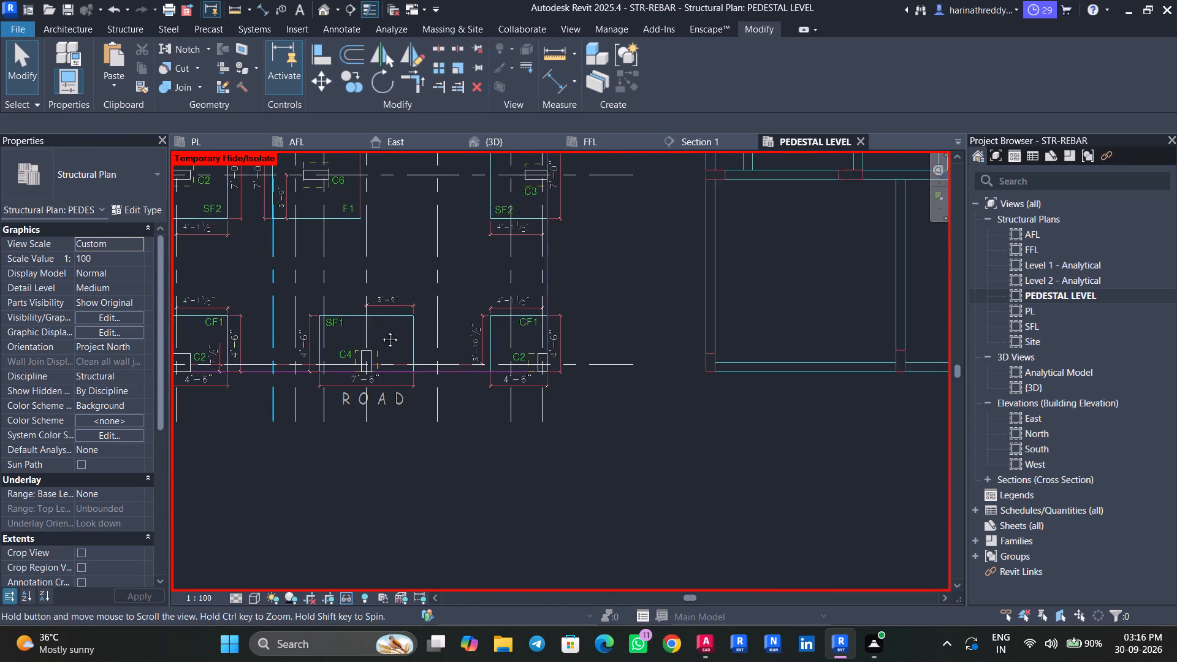
pyautogui.moveTo(381, 330); pyautogui.dragTo(454, 331, button='middle')
pyautogui.scroll(4, 375, 371)
pyautogui.click(346, 371)
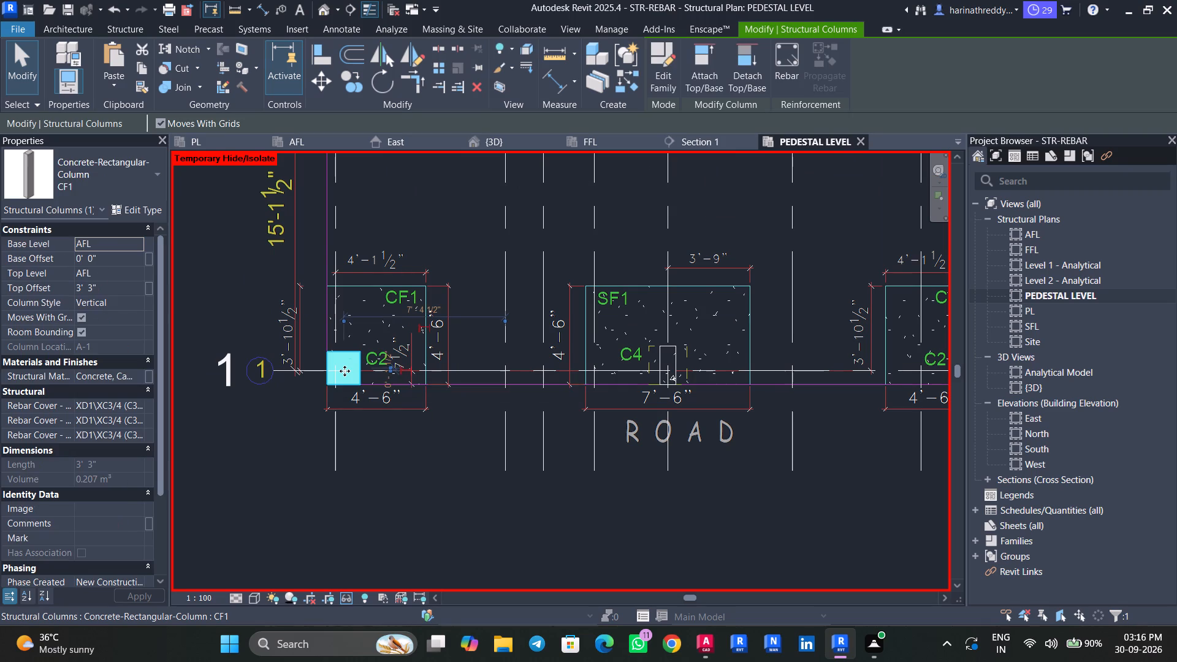
pyautogui.write('HH')
# Place a C2 structural column up to level PL at A-1, over its hatched outline on footing CF1.
pyautogui.scroll(5, 340, 371)
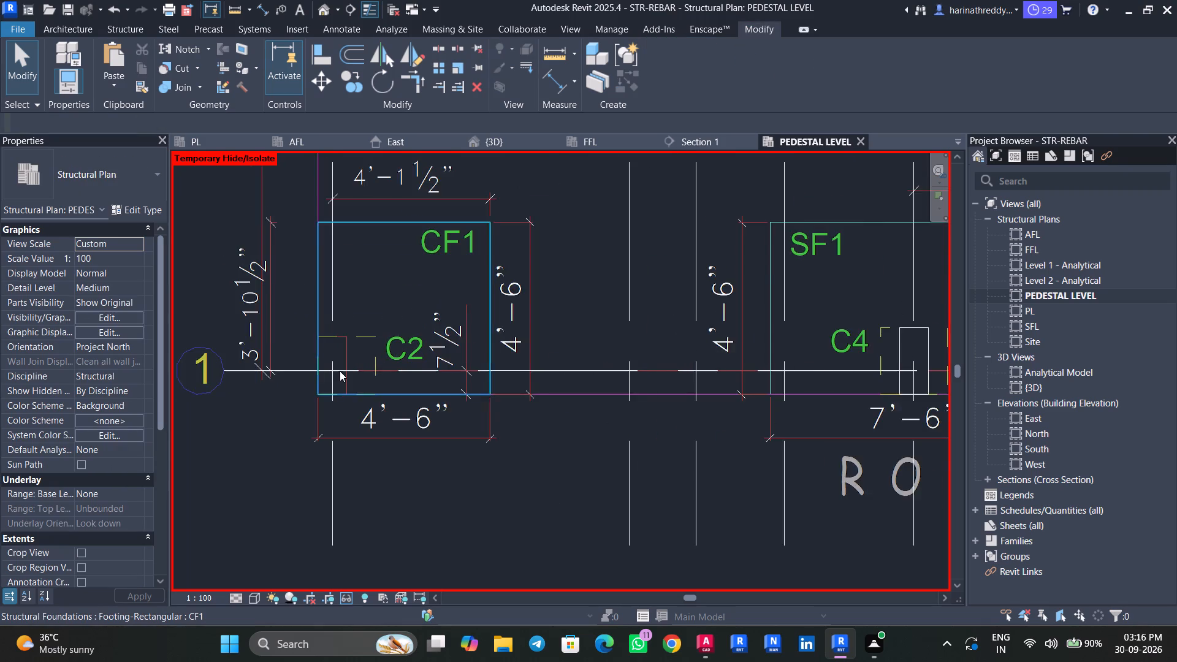
pyautogui.scroll(1, 340, 371)
pyautogui.write('CL')
pyautogui.click(110, 169)
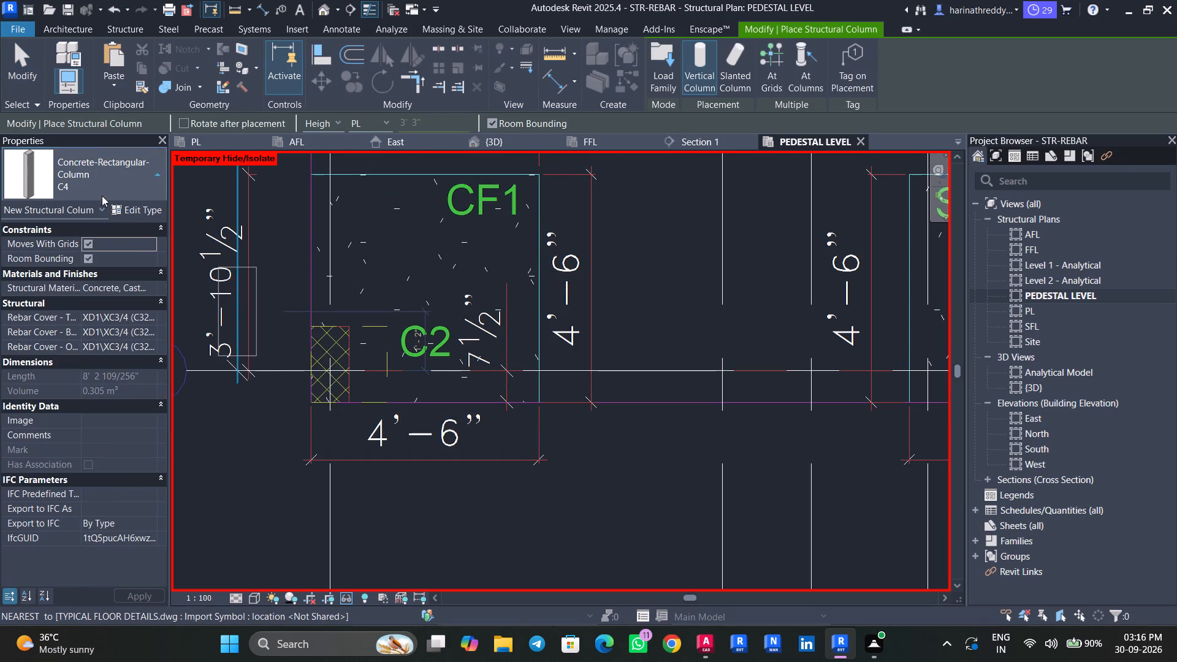
pyautogui.scroll(1, 59, 295)
pyautogui.scroll(-1, 59, 295)
pyautogui.scroll(2, 60, 295)
pyautogui.click(64, 314)
pyautogui.click(92, 162)
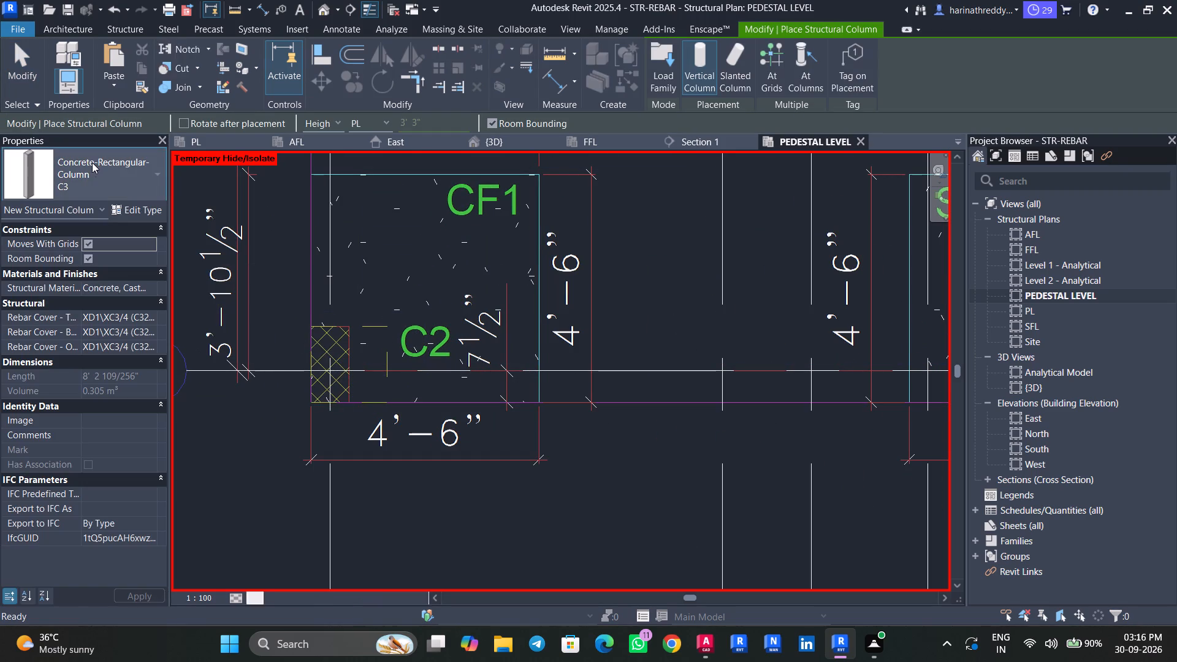
pyautogui.scroll(2, 47, 261)
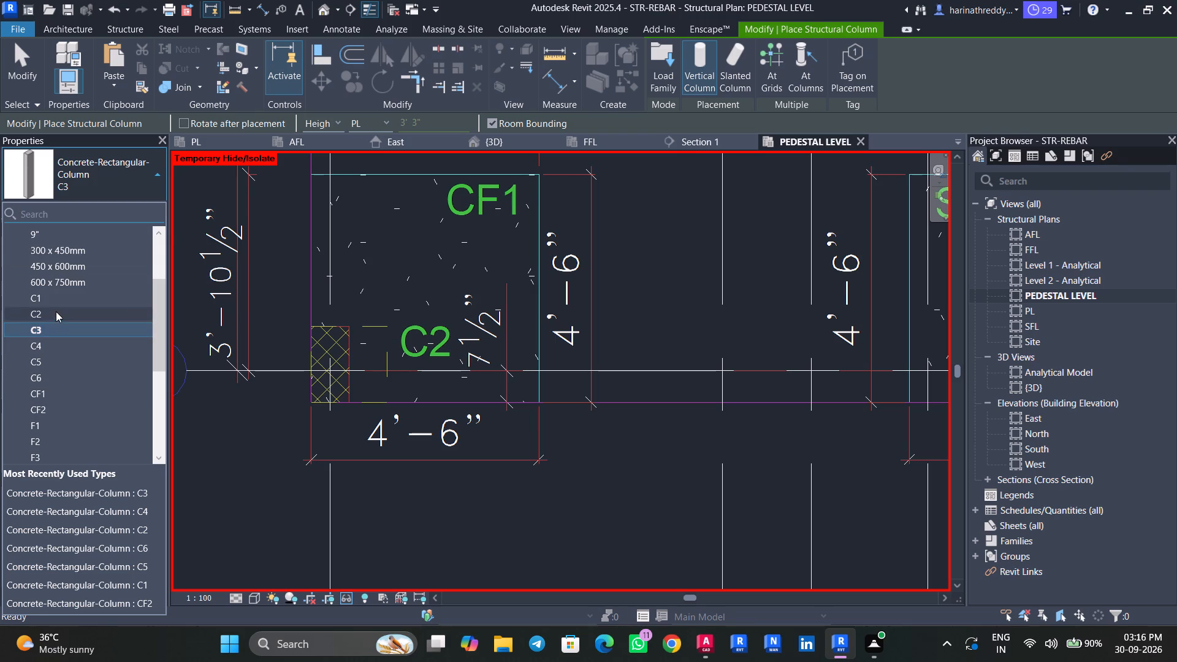
pyautogui.click(56, 311)
pyautogui.scroll(11, 328, 357)
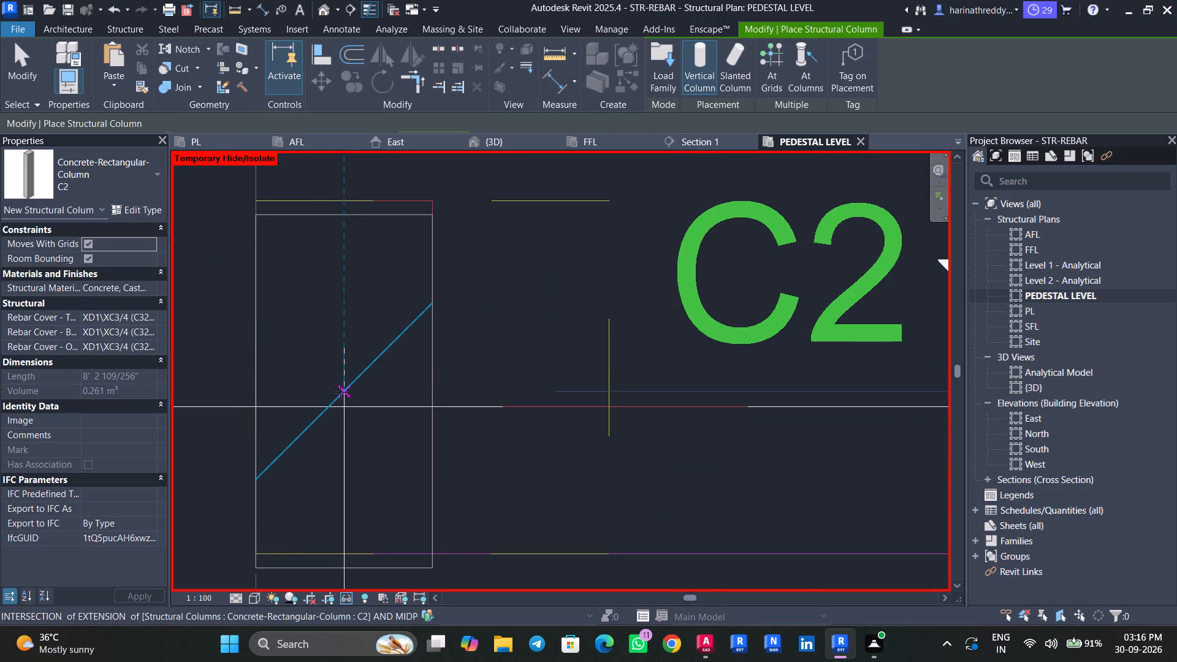
pyautogui.click(340, 381)
pyautogui.press('Escape')
pyautogui.press('Escape')
pyautogui.press('Escape')
pyautogui.press('Escape')
# Examine the upper corner of the C2 column at A-1 against its outline in the imported drawing.
pyautogui.scroll(10, 408, 215)
pyautogui.moveTo(428, 232); pyautogui.dragTo(397, 360, button='middle')
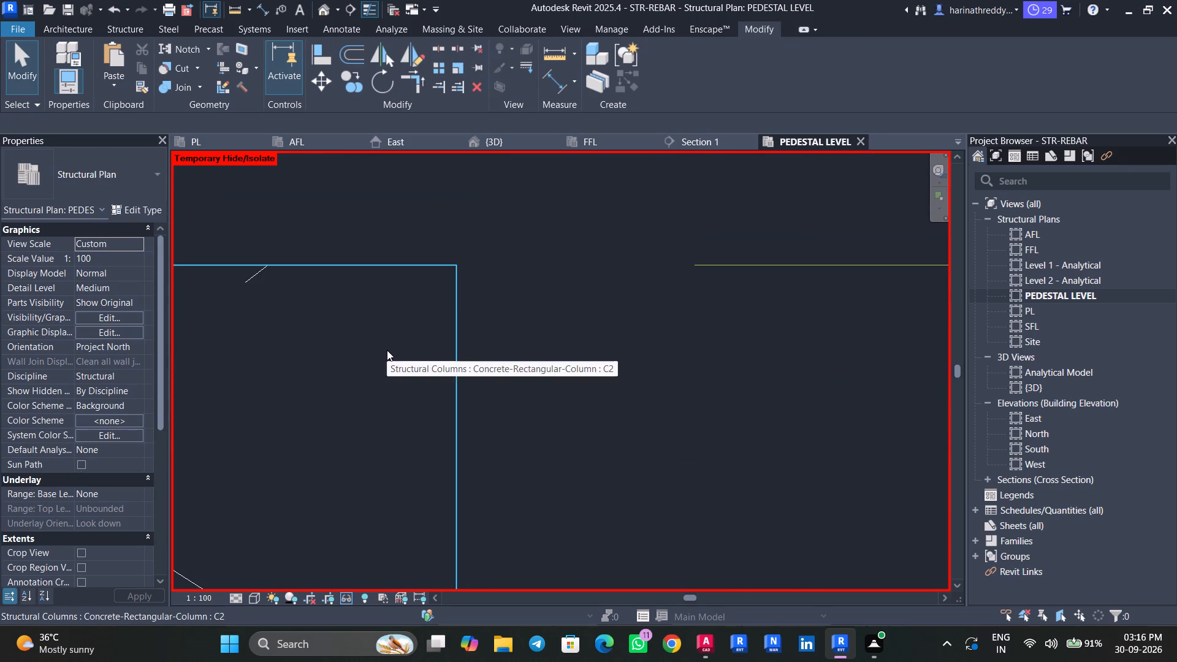
pyautogui.moveTo(425, 297); pyautogui.dragTo(424, 371, button='middle')
pyautogui.scroll(8, 459, 311)
pyautogui.scroll(-1, 448, 356)
pyautogui.scroll(12, 448, 357)
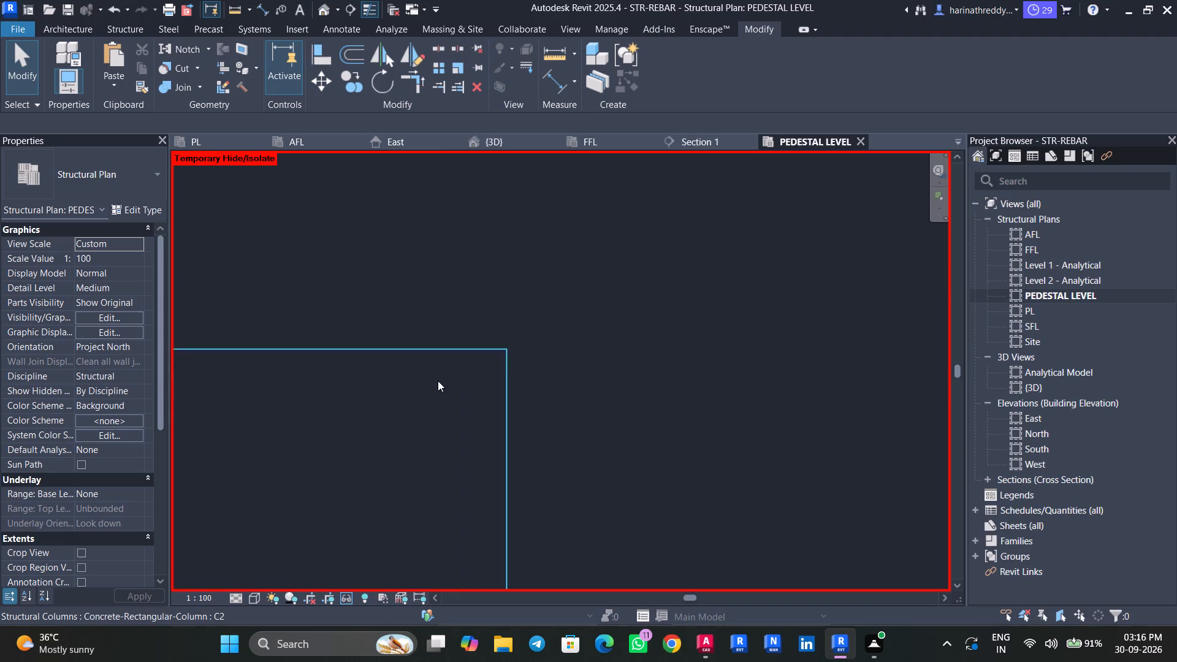
pyautogui.scroll(5, 438, 381)
pyautogui.scroll(-16, 447, 373)
pyautogui.scroll(1, 444, 366)
pyautogui.scroll(-20, 443, 362)
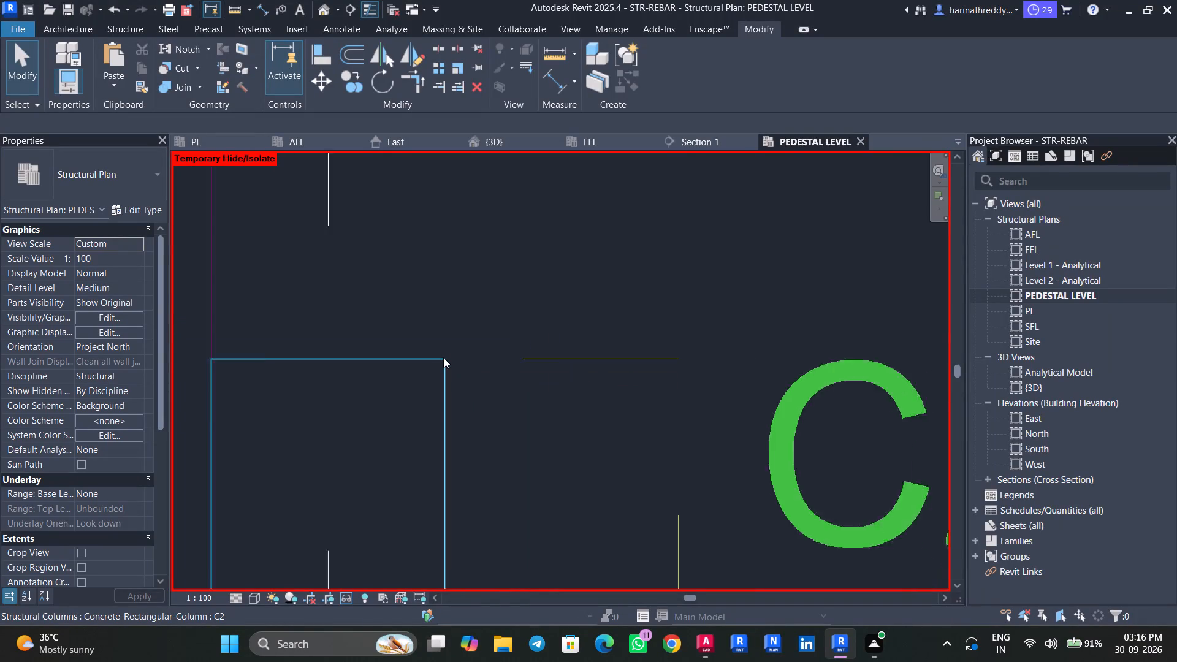
pyautogui.scroll(-14, 443, 357)
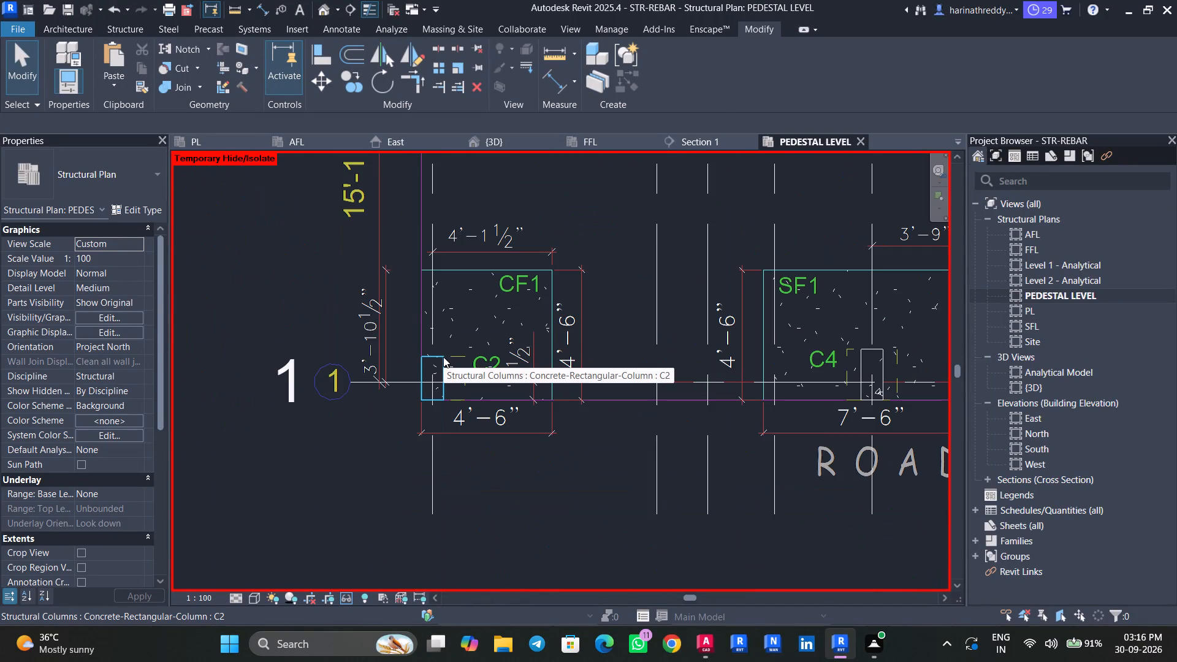
# Examine the placed columns, pedestals and footings from all sides in the 3D view.
pyautogui.scroll(-3, 633, 321)
pyautogui.moveTo(623, 295); pyautogui.dragTo(533, 455, button='middle')
pyautogui.moveTo(596, 349); pyautogui.dragTo(575, 401, button='middle')
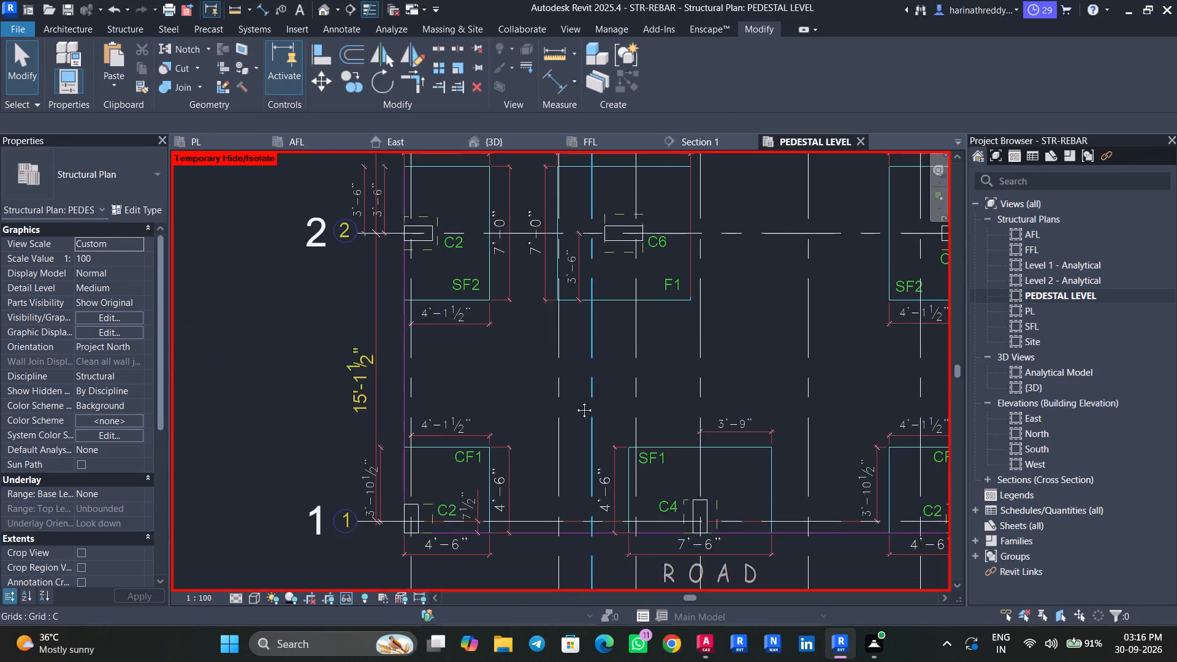
pyautogui.moveTo(575, 401); pyautogui.dragTo(513, 495, button='middle')
pyautogui.click(486, 145)
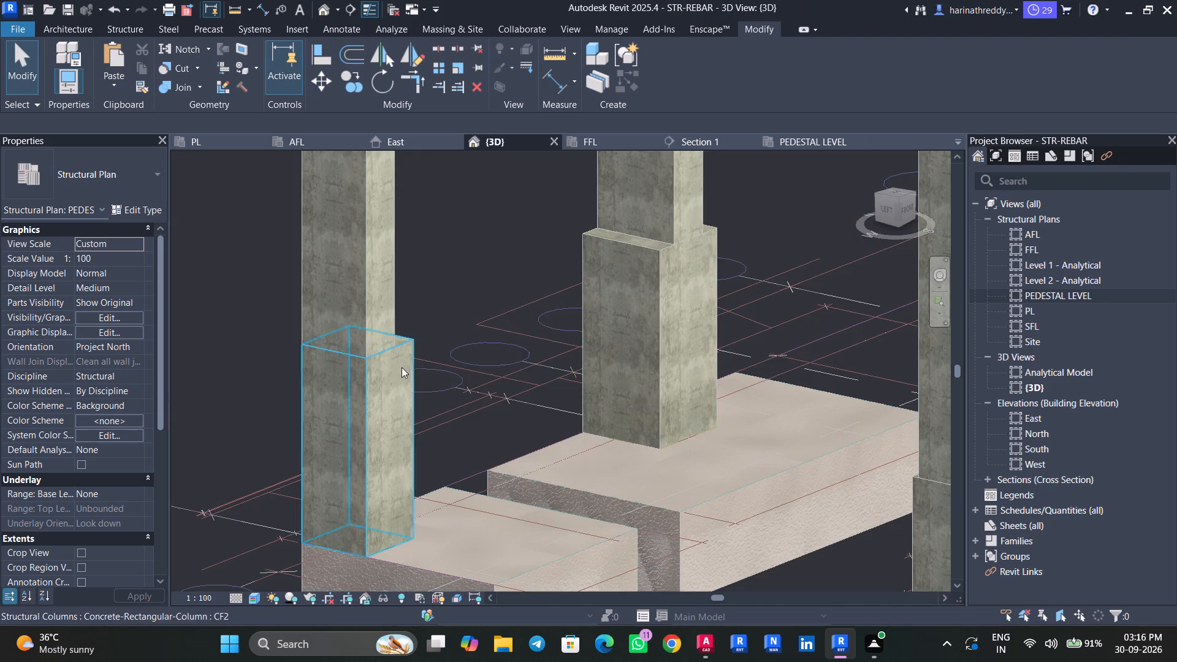
pyautogui.scroll(-12, 531, 411)
pyautogui.moveTo(612, 509); pyautogui.dragTo(511, 490, button='middle')
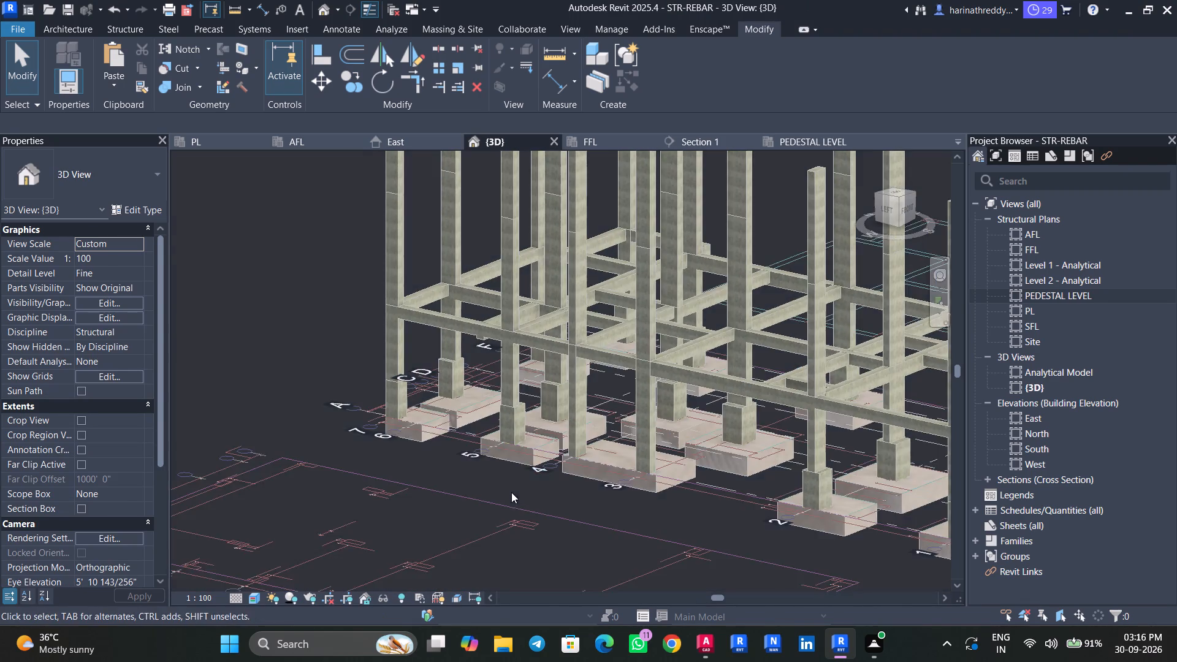
pyautogui.keyDown('shift'); pyautogui.moveTo(511, 492); pyautogui.dragTo(612, 508, button='middle'); pyautogui.keyUp('shift')
pyautogui.scroll(1, 685, 378)
pyautogui.scroll(-1, 685, 378)
pyautogui.scroll(6, 685, 378)
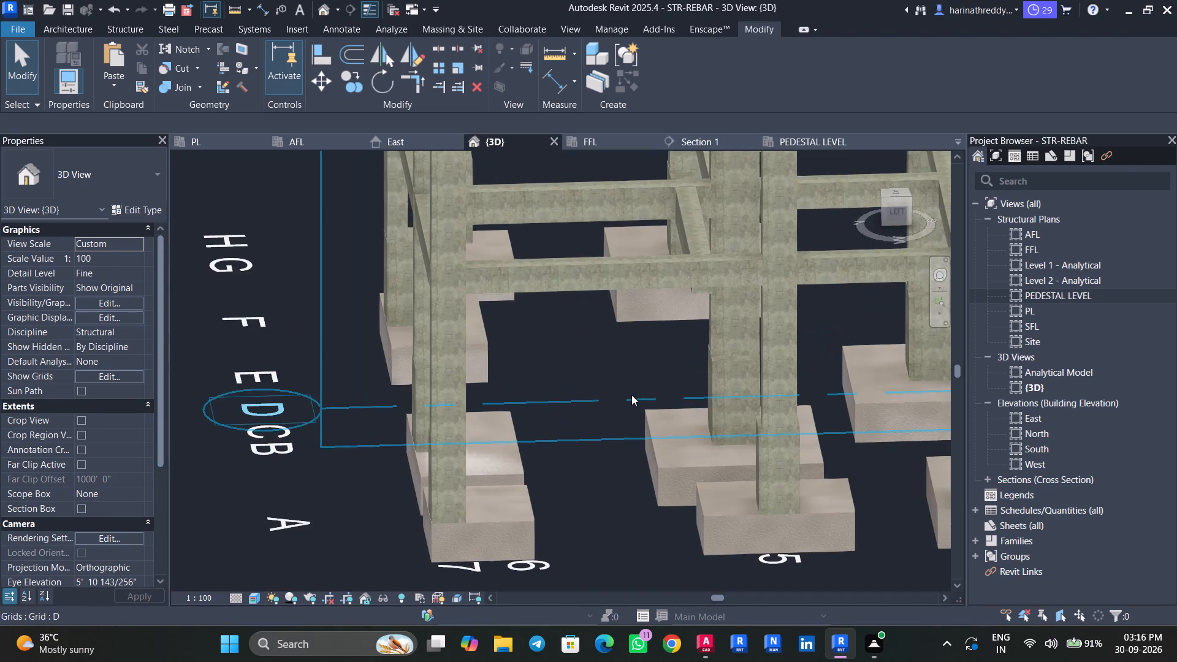
pyautogui.keyDown('shift'); pyautogui.moveTo(631, 395); pyautogui.dragTo(734, 388, button='middle'); pyautogui.keyUp('shift')
pyautogui.moveTo(720, 390); pyautogui.dragTo(591, 502, button='middle')
pyautogui.scroll(5, 723, 379)
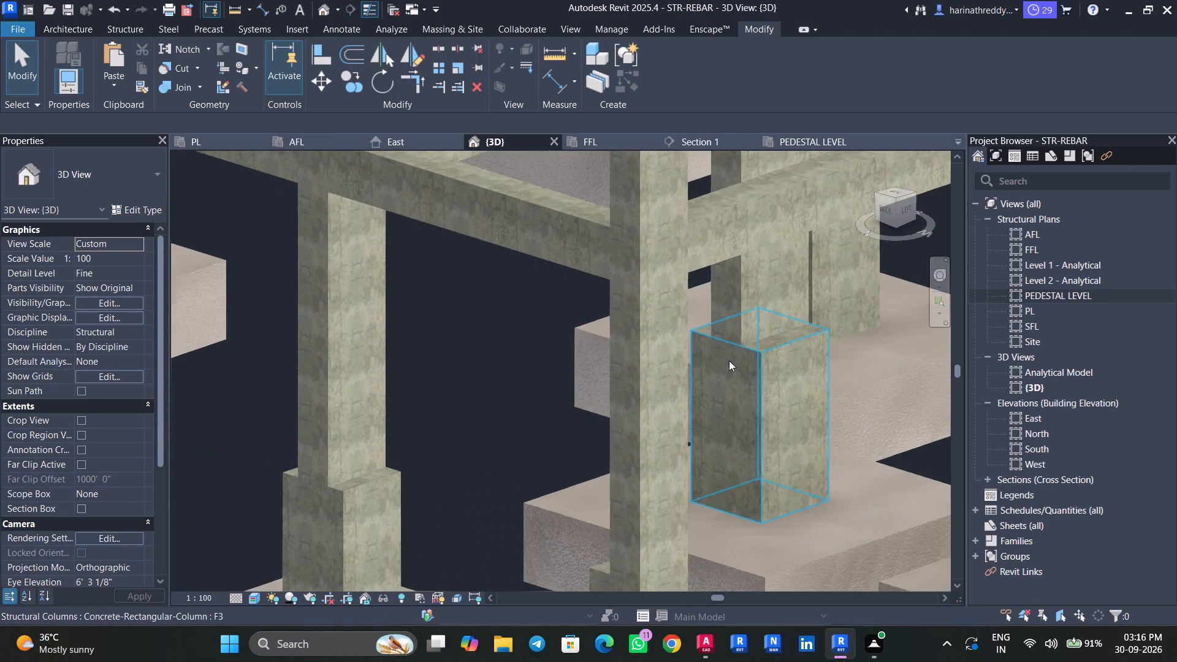
pyautogui.scroll(-8, 715, 400)
pyautogui.keyDown('shift'); pyautogui.moveTo(564, 428); pyautogui.dragTo(751, 400, button='middle'); pyautogui.keyUp('shift')
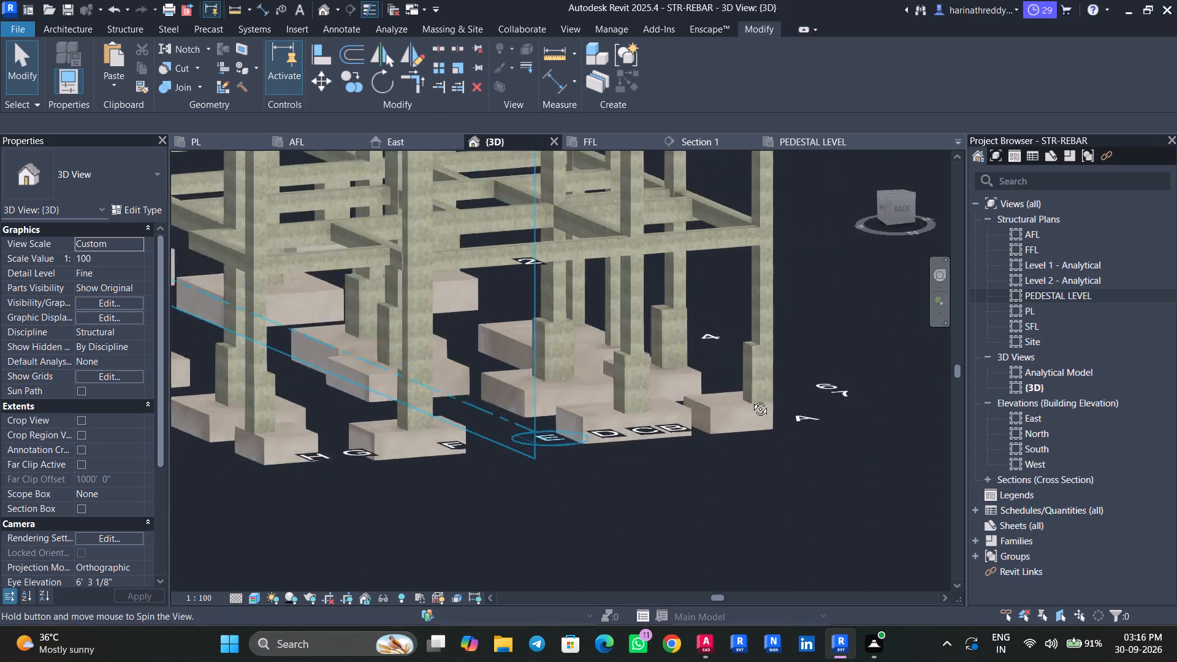
pyautogui.keyDown('shift'); pyautogui.moveTo(751, 400); pyautogui.dragTo(775, 405, button='middle'); pyautogui.keyUp('shift')
pyautogui.moveTo(634, 476); pyautogui.dragTo(806, 483, button='middle')
pyautogui.scroll(6, 612, 392)
pyautogui.scroll(-4, 558, 463)
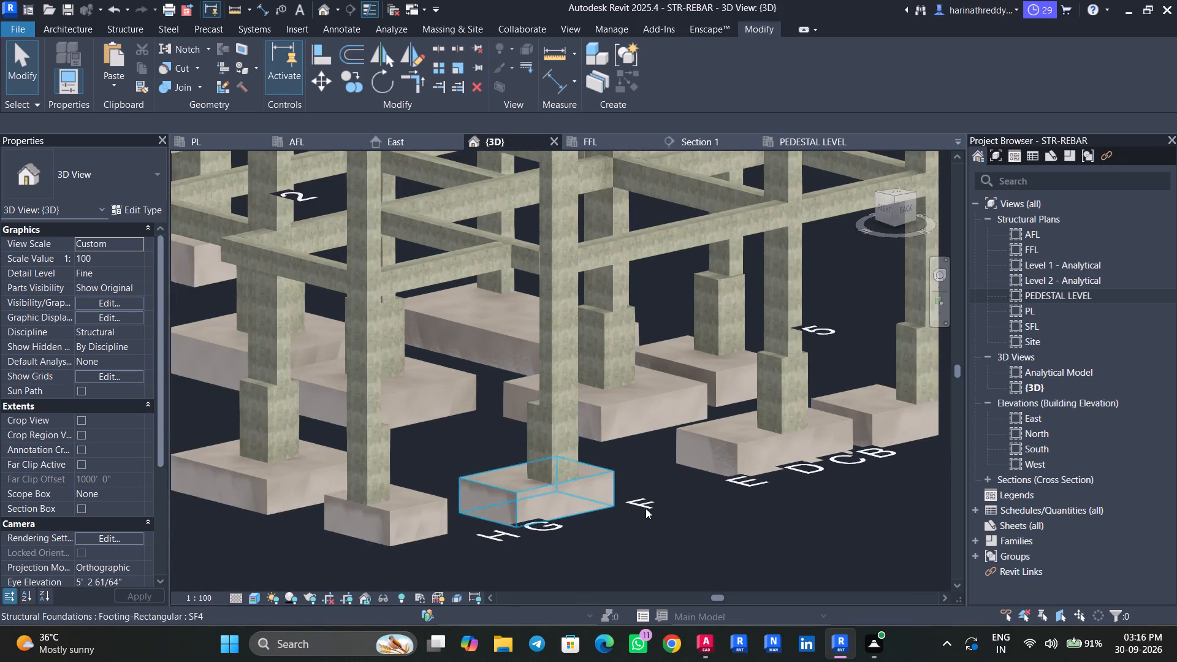
pyautogui.keyDown('shift'); pyautogui.moveTo(636, 531); pyautogui.dragTo(650, 531, button='middle'); pyautogui.keyUp('shift')
pyautogui.keyDown('shift'); pyautogui.scroll(1, 669, 530); pyautogui.keyUp('shift')
pyautogui.moveTo(650, 540); pyautogui.dragTo(844, 495, button='middle')
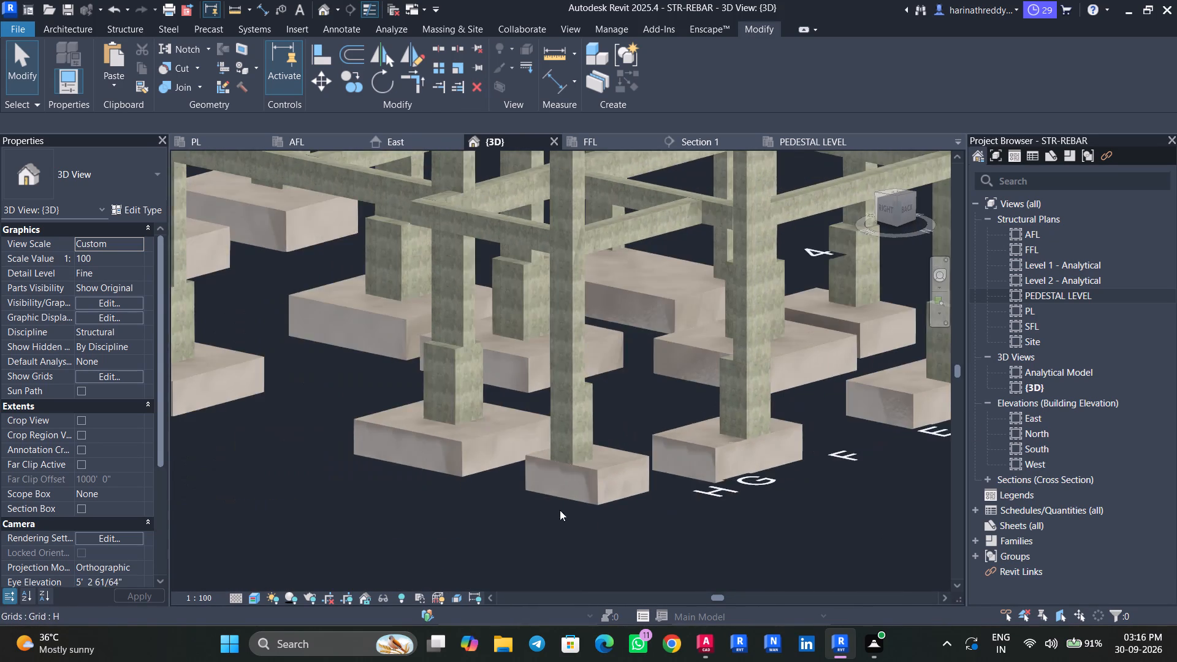
pyautogui.keyDown('shift'); pyautogui.moveTo(455, 516); pyautogui.dragTo(499, 491, button='middle'); pyautogui.keyUp('shift')
pyautogui.moveTo(487, 523); pyautogui.dragTo(738, 538, button='middle')
pyautogui.moveTo(345, 461); pyautogui.dragTo(651, 485, button='middle')
pyautogui.scroll(3, 410, 453)
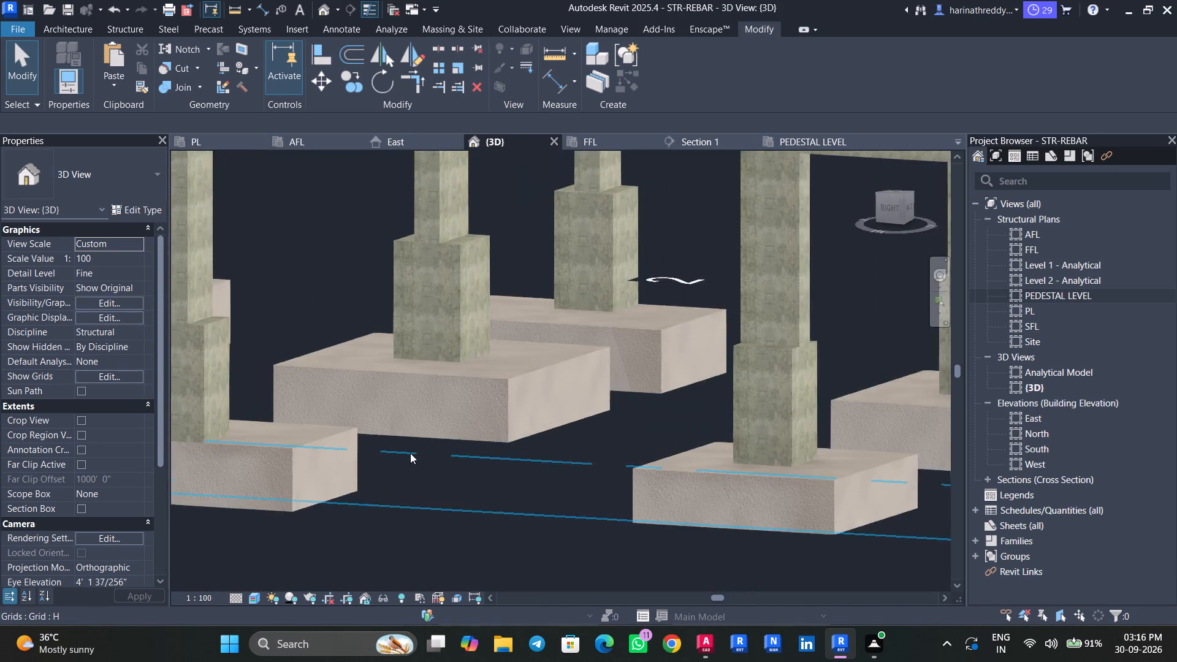
pyautogui.moveTo(431, 466); pyautogui.dragTo(731, 470, button='middle')
pyautogui.scroll(-6, 417, 465)
pyautogui.moveTo(386, 469); pyautogui.dragTo(558, 519, button='middle')
pyautogui.scroll(4, 459, 510)
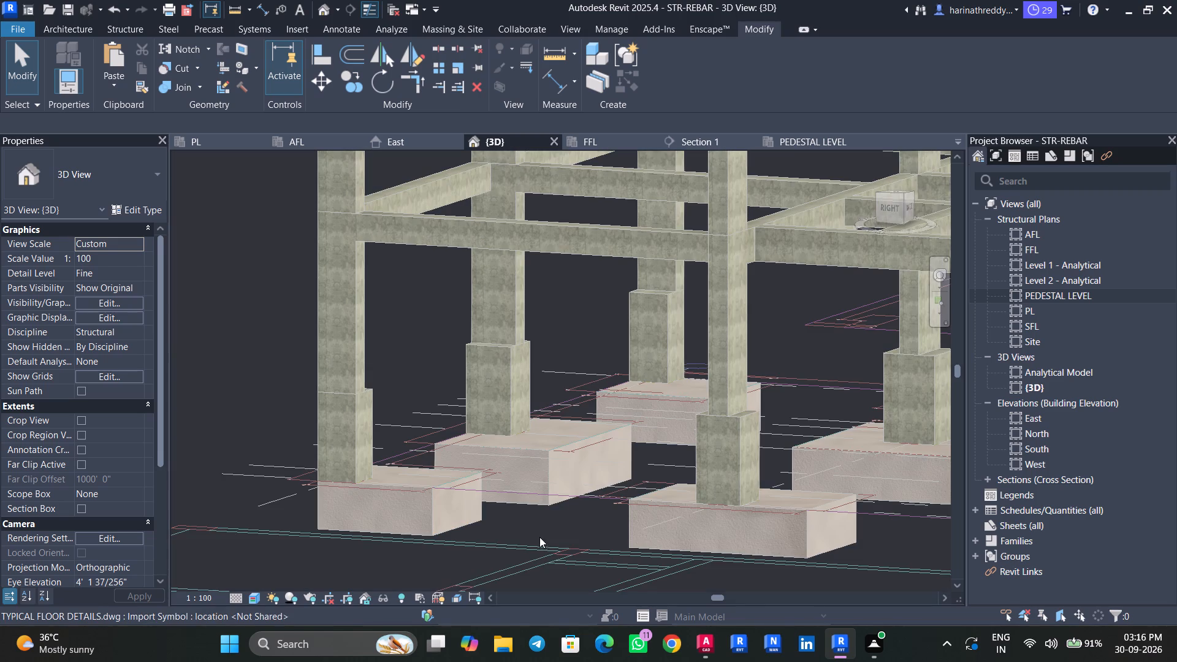
# Save the STR-REBAR project.
pyautogui.hotkey('ctrl', 's')
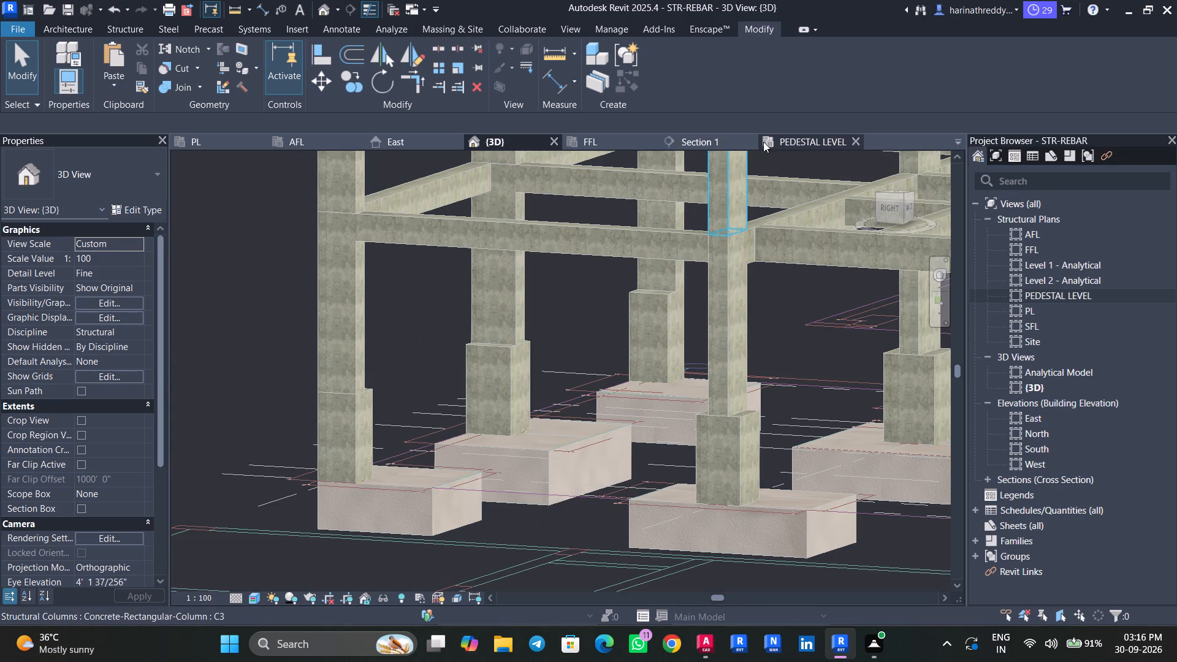
# Restore the temporarily hidden elements in the PEDESTAL LEVEL plan.
pyautogui.click(798, 142)
pyautogui.press('h')
pyautogui.press('r')
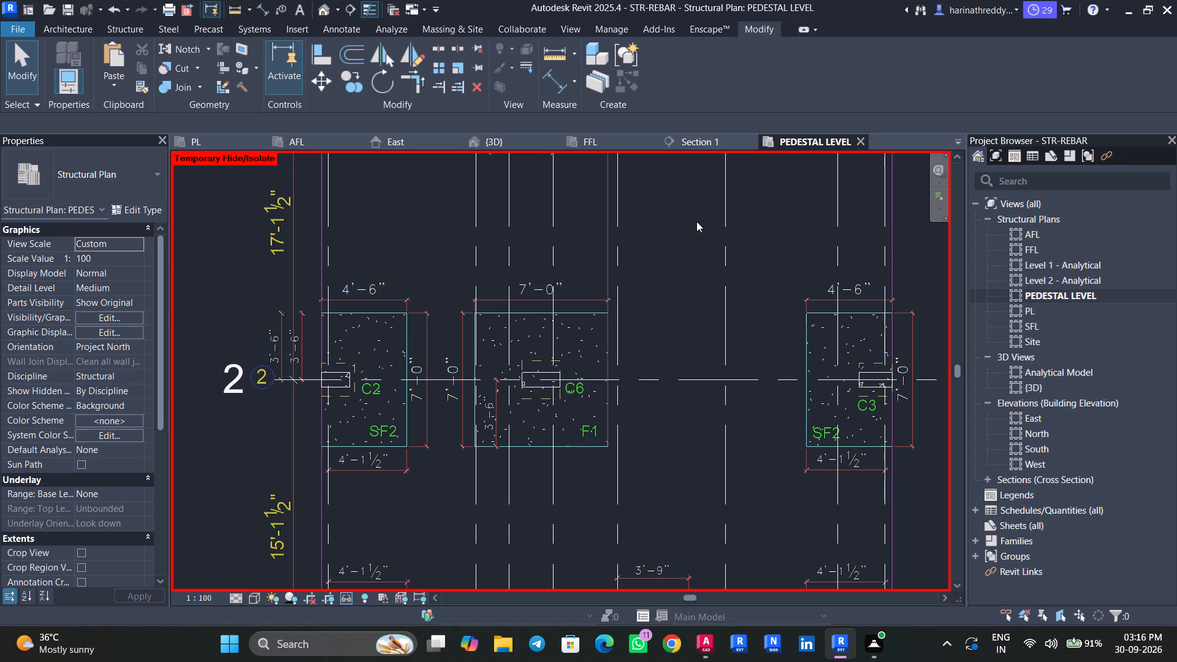
pyautogui.scroll(-2, 593, 377)
pyautogui.scroll(1, 593, 377)
pyautogui.scroll(-7, 593, 377)
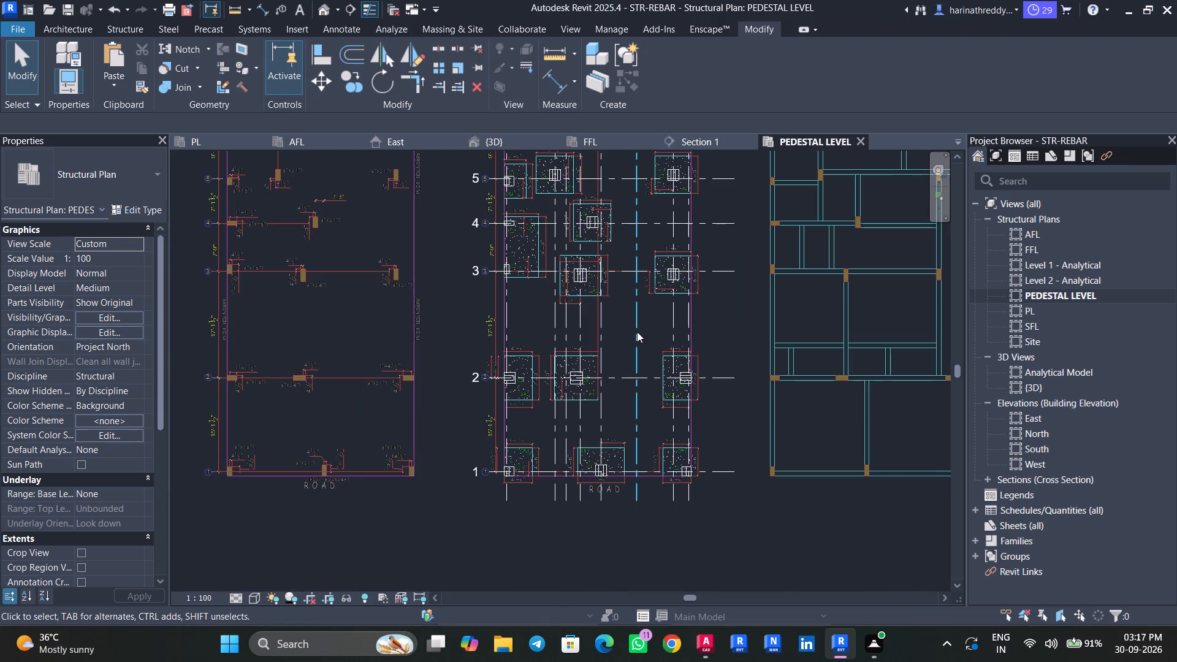
pyautogui.moveTo(438, 311); pyautogui.dragTo(441, 425, button='middle')
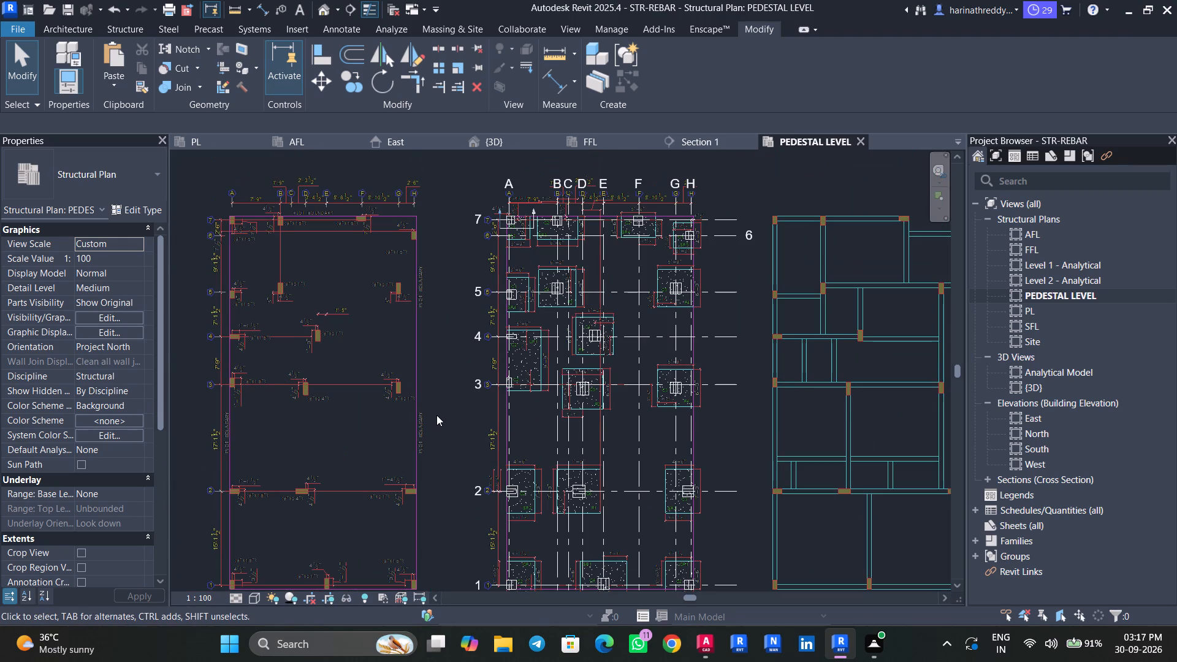
# Open the Section 1 view and select the CF2 footing.
pyautogui.click(721, 137)
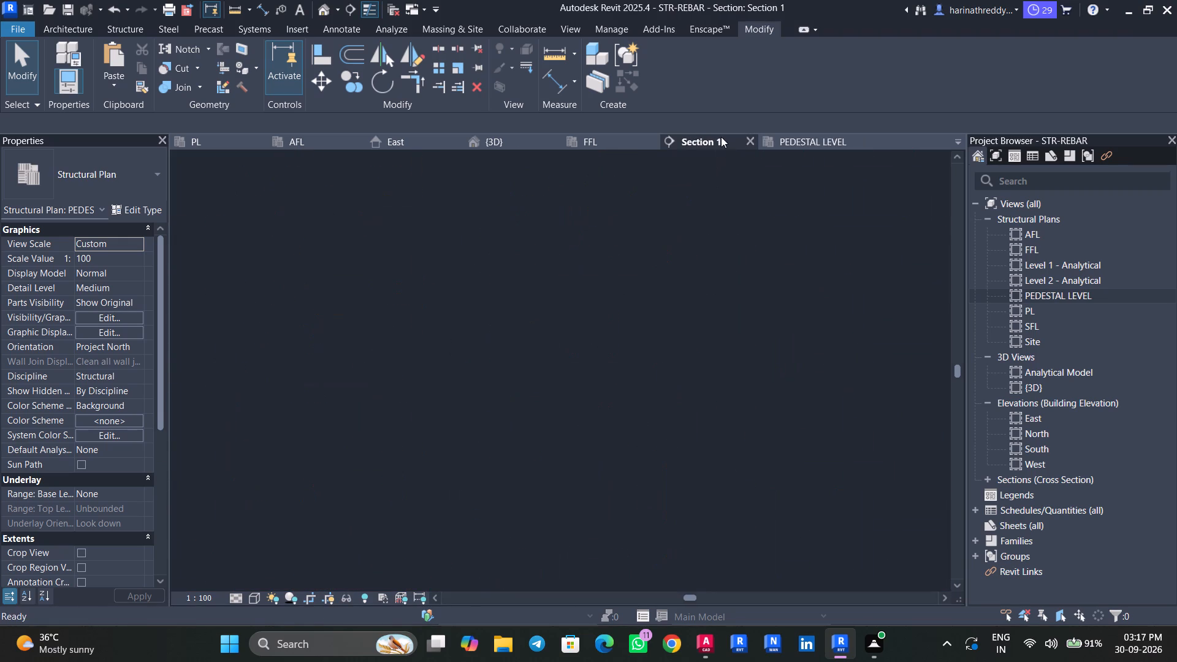
pyautogui.scroll(1, 457, 457)
pyautogui.click(457, 457)
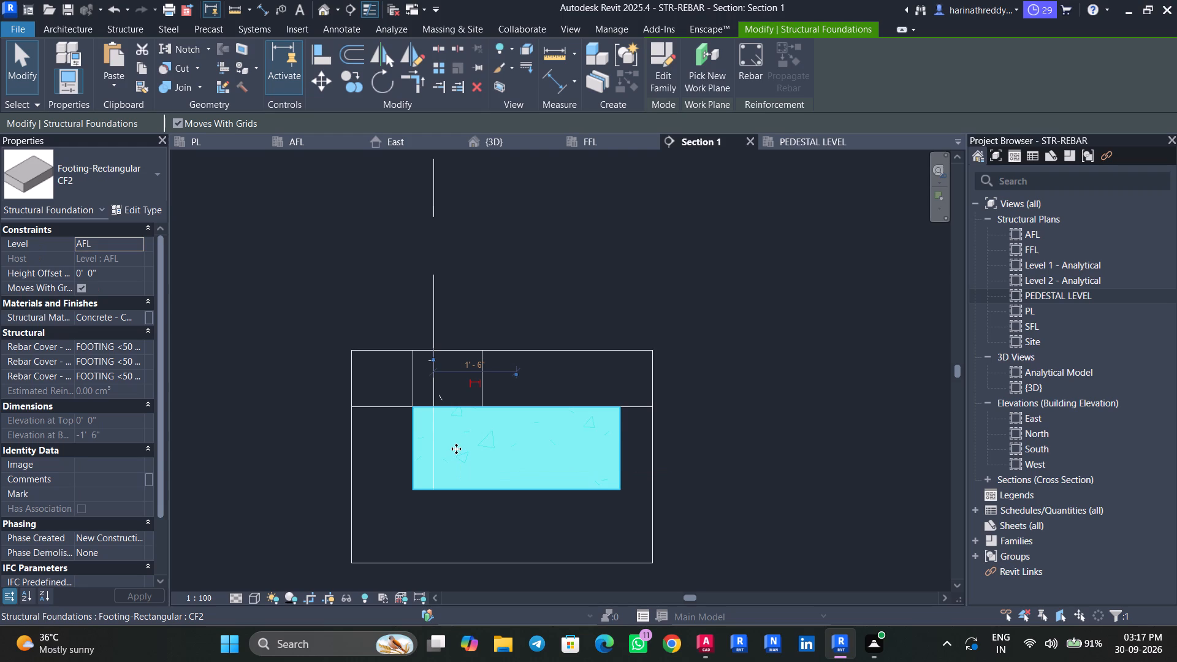
# Arrange AutoCAD's TYPICAL FLOOR DETAILS drawing side by side with Revit, keeping the CF2 footing section in view.
pyautogui.click(710, 646)
pyautogui.moveTo(669, 316); pyautogui.dragTo(826, 318, button='middle')
pyautogui.moveTo(690, 320); pyautogui.dragTo(851, 319, button='middle')
pyautogui.scroll(1, 755, 326)
pyautogui.moveTo(755, 326); pyautogui.dragTo(874, 302, button='middle')
pyautogui.click(707, 626)
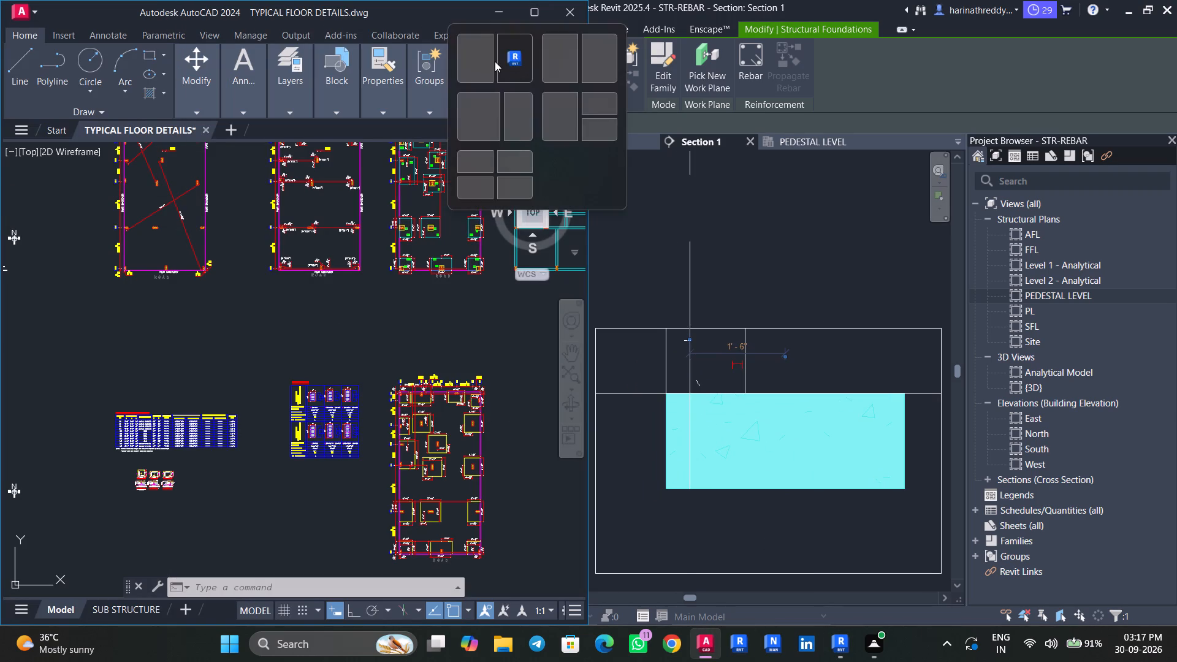
pyautogui.click(492, 61)
pyautogui.scroll(3, 807, 344)
pyautogui.scroll(-8, 839, 361)
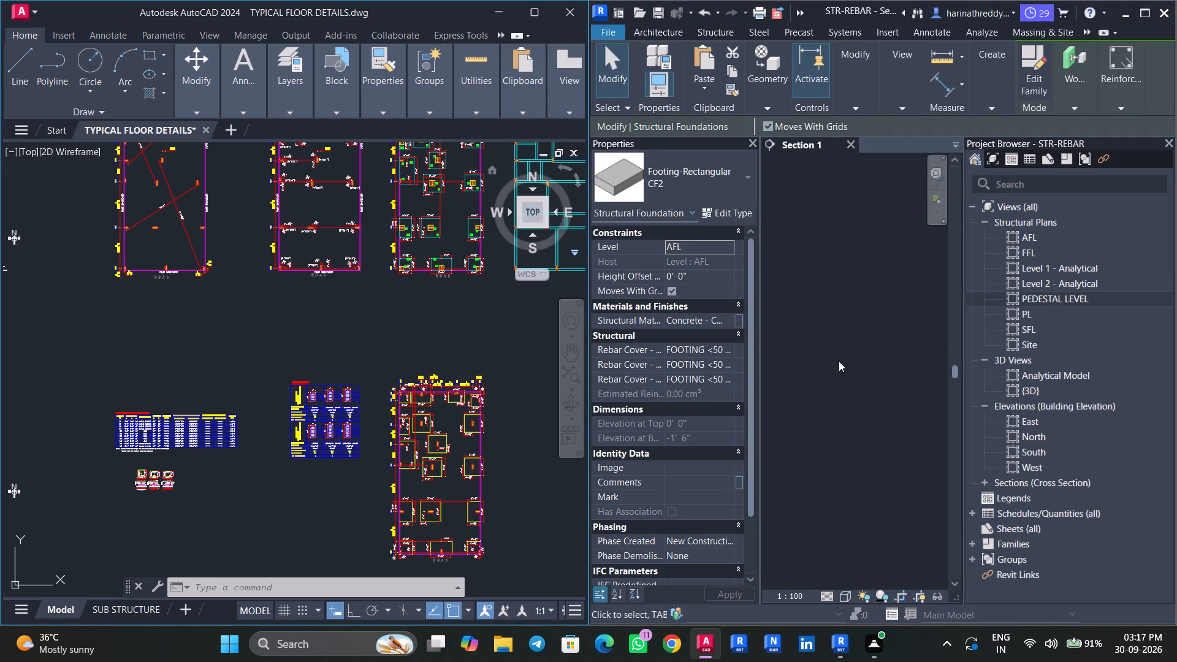
pyautogui.scroll(-8, 839, 361)
pyautogui.scroll(3, 937, 386)
pyautogui.moveTo(911, 418); pyautogui.dragTo(830, 441, button='middle')
pyautogui.scroll(1, 830, 440)
pyautogui.moveTo(865, 426); pyautogui.dragTo(863, 424, button='middle')
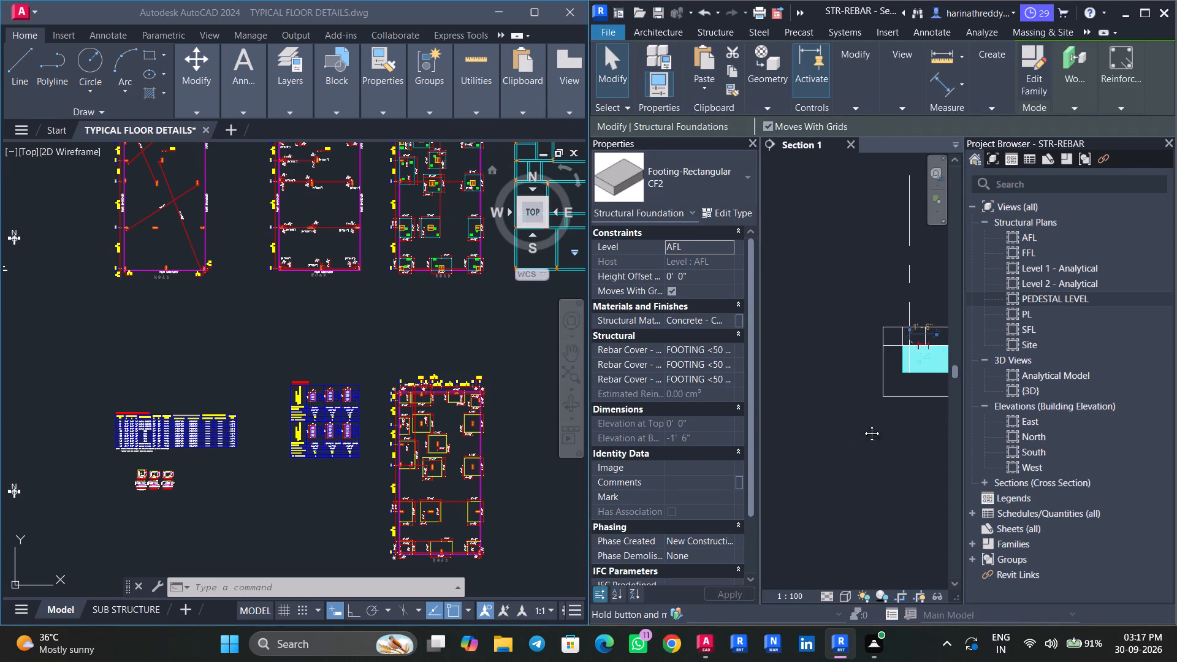
pyautogui.moveTo(863, 424); pyautogui.dragTo(759, 446, button='middle')
pyautogui.scroll(3, 810, 394)
pyautogui.moveTo(822, 427); pyautogui.dragTo(851, 436, button='middle')
# Examine the isolated footing schedule in AutoCAD for CF2's size, pedestal reinforcement and bottom reinforcement along both sides.
pyautogui.scroll(-4, 458, 370)
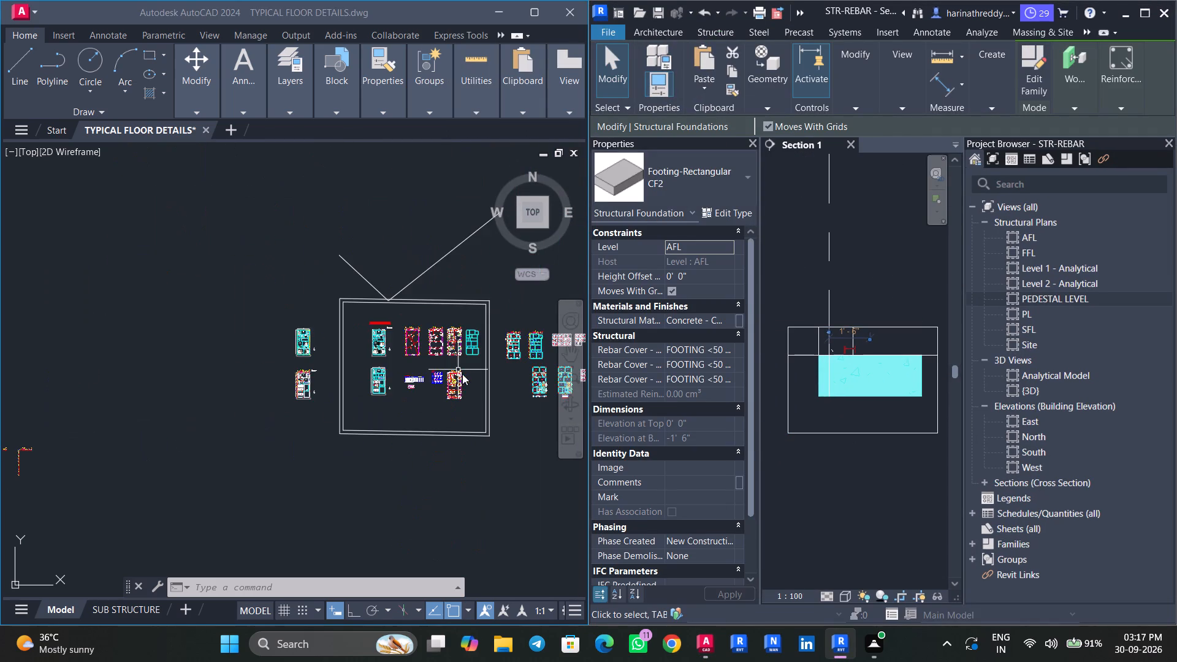
pyautogui.scroll(4, 381, 378)
pyautogui.moveTo(466, 363); pyautogui.dragTo(274, 379, button='middle')
pyautogui.scroll(-3, 427, 358)
pyautogui.moveTo(443, 366); pyautogui.dragTo(321, 394, button='middle')
pyautogui.scroll(4, 331, 396)
pyautogui.scroll(1, 438, 400)
pyautogui.moveTo(438, 400); pyautogui.dragTo(368, 426, button='middle')
pyautogui.scroll(3, 289, 437)
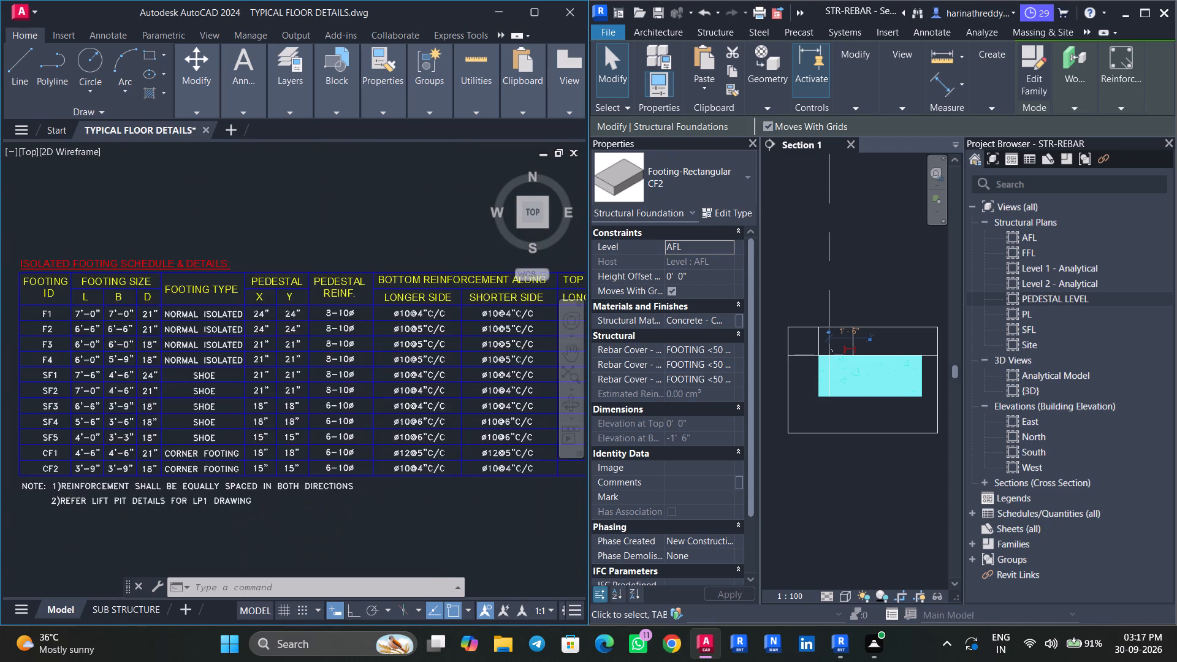
pyautogui.moveTo(294, 436); pyautogui.dragTo(420, 404, button='middle')
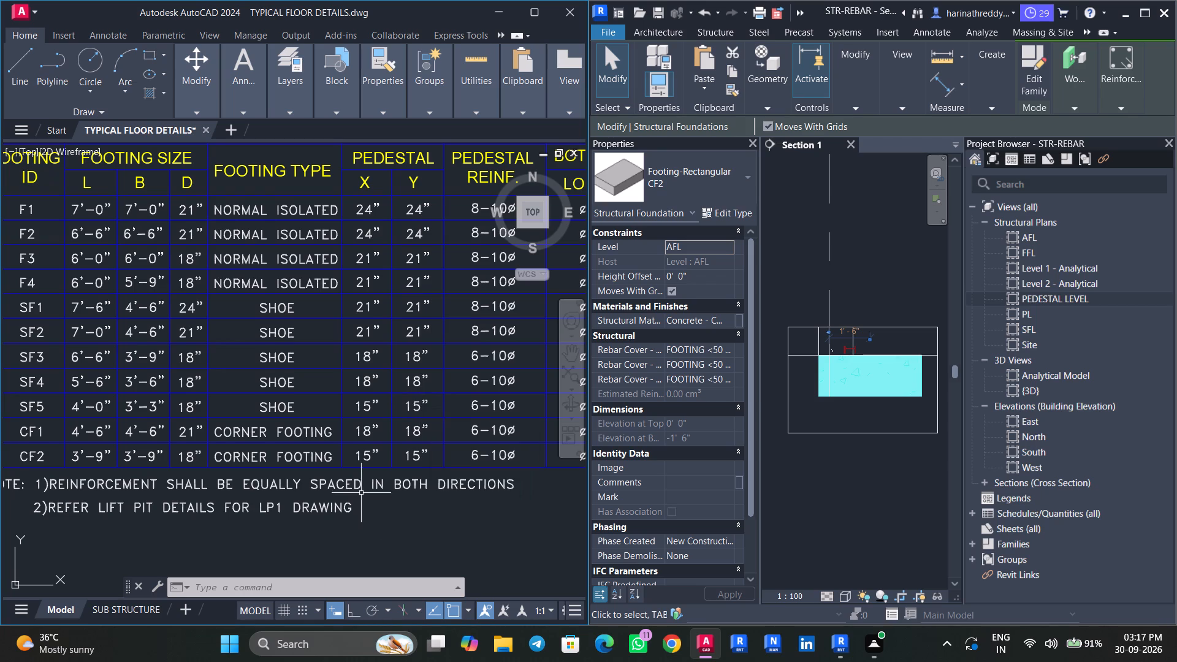
pyautogui.moveTo(409, 504); pyautogui.dragTo(204, 512, button='middle')
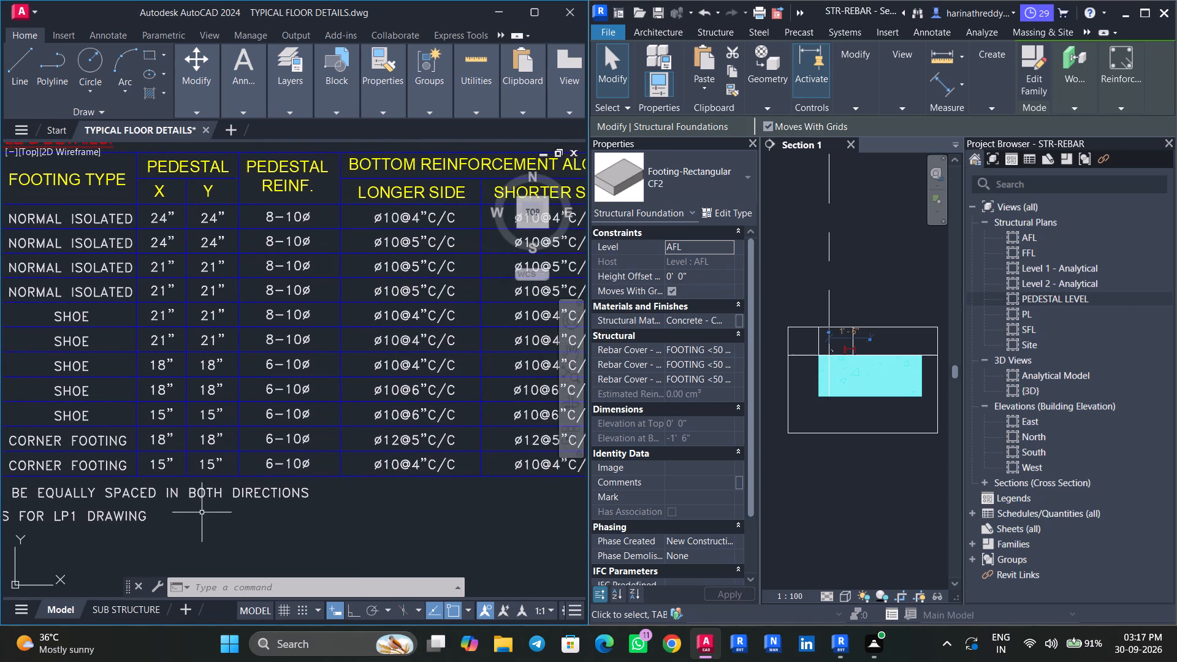
pyautogui.moveTo(339, 514); pyautogui.dragTo(153, 517, button='middle')
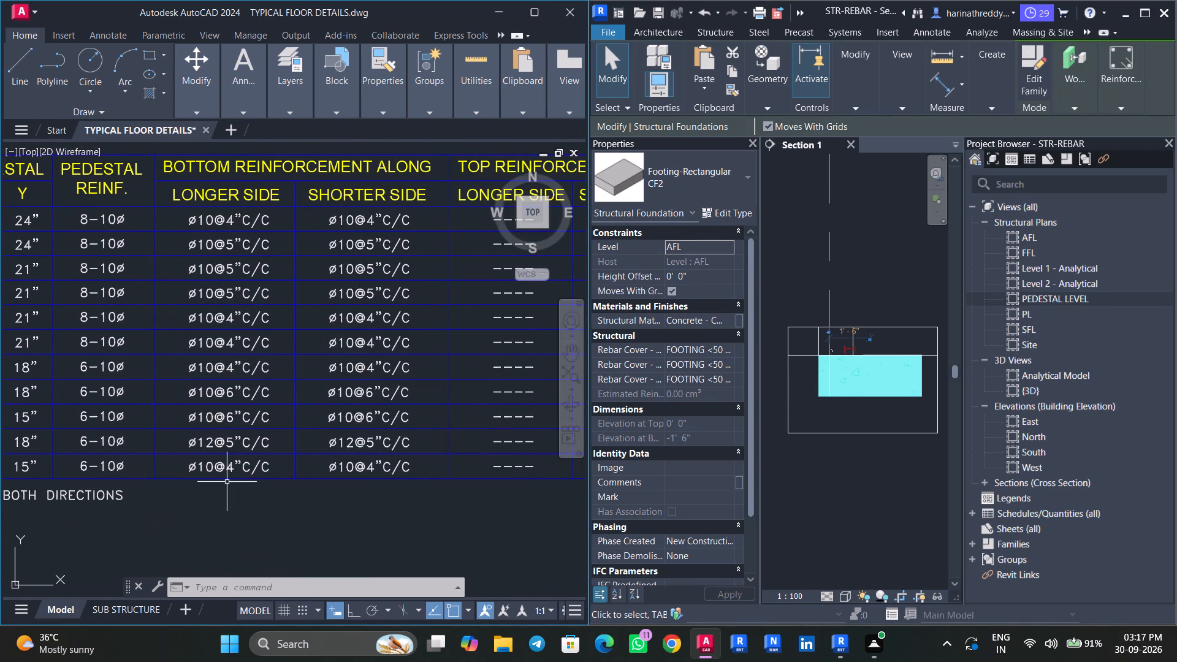
pyautogui.scroll(1, 235, 476)
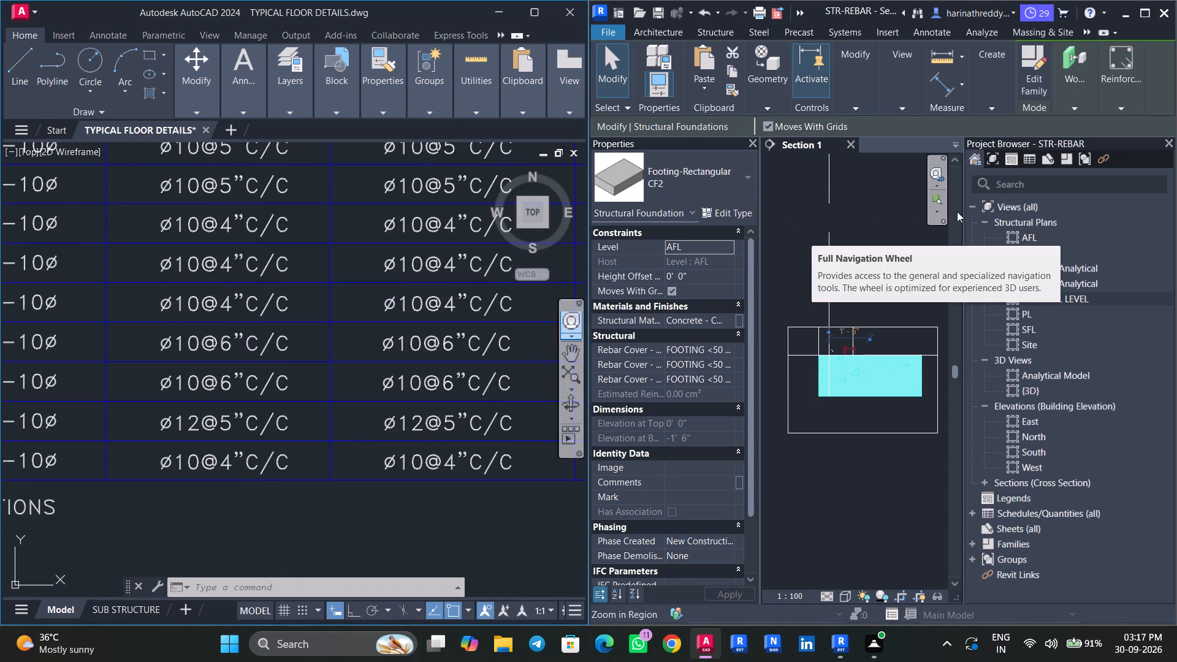
# Start the Rebar command on the CF2 footing in Revit, accepting shape definitions without hooks or end treatments.
pyautogui.click(1124, 72)
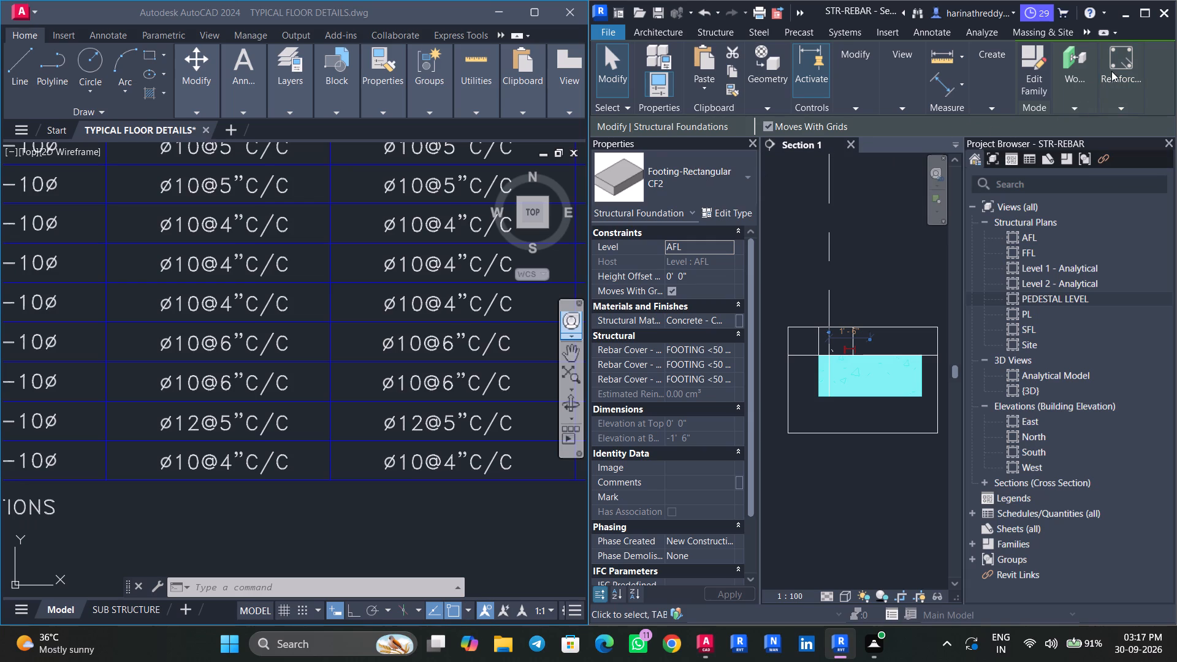
pyautogui.click(1111, 71)
pyautogui.click(1103, 139)
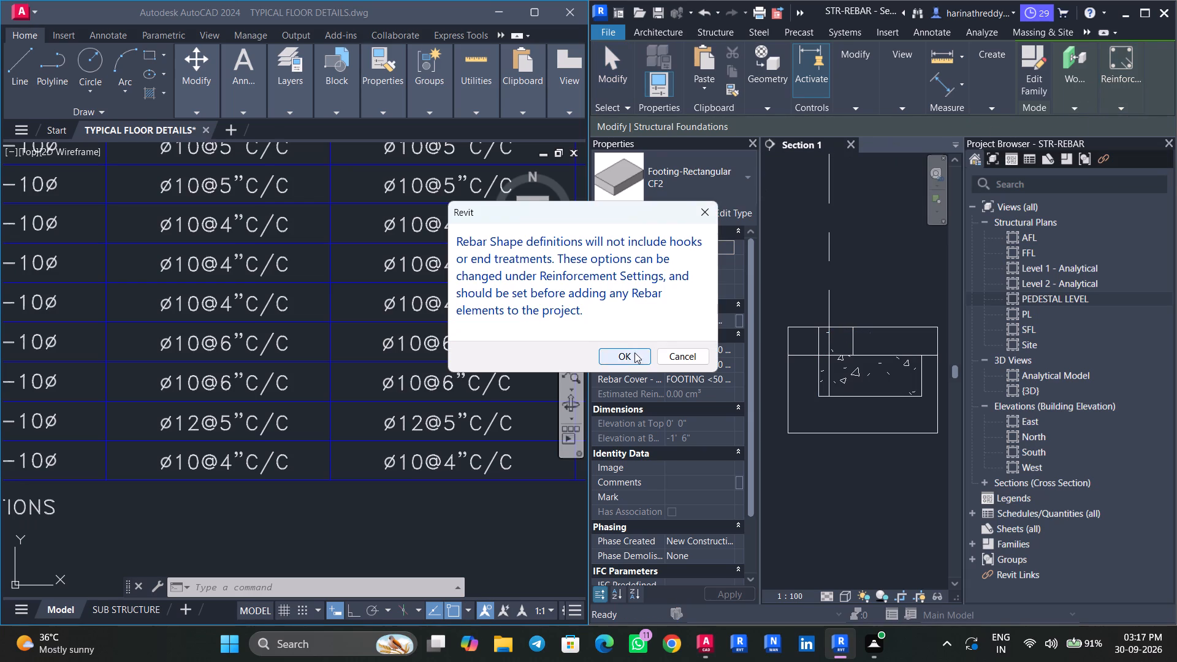
pyautogui.click(633, 352)
pyautogui.scroll(10, 899, 282)
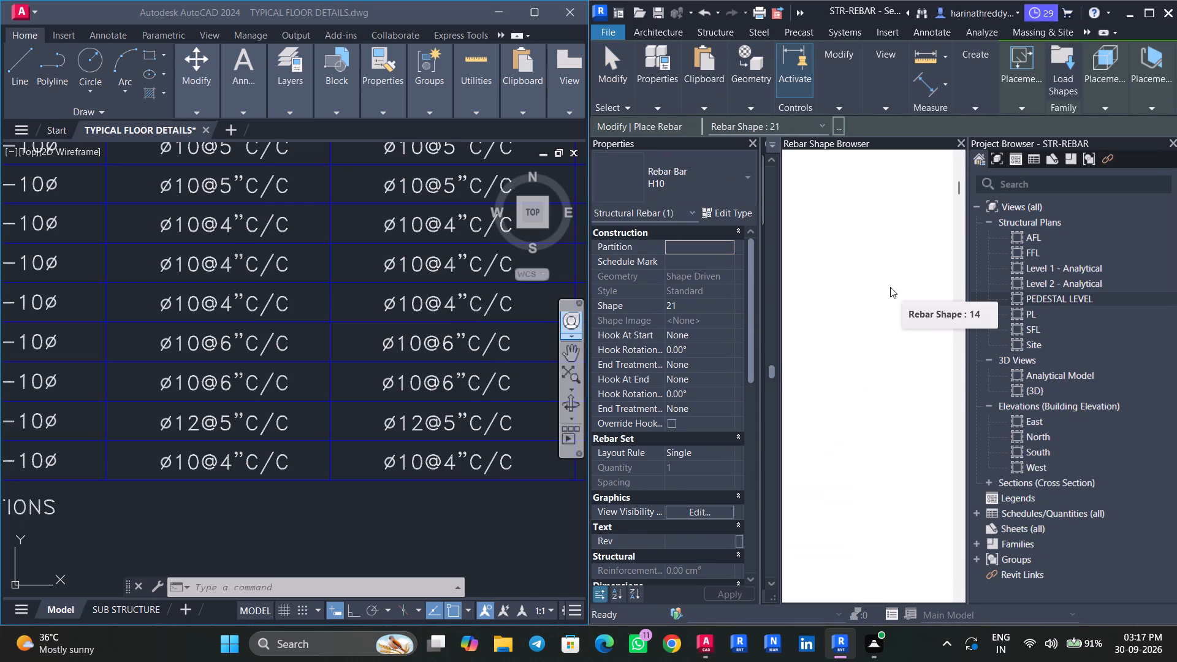
pyautogui.scroll(4, 890, 287)
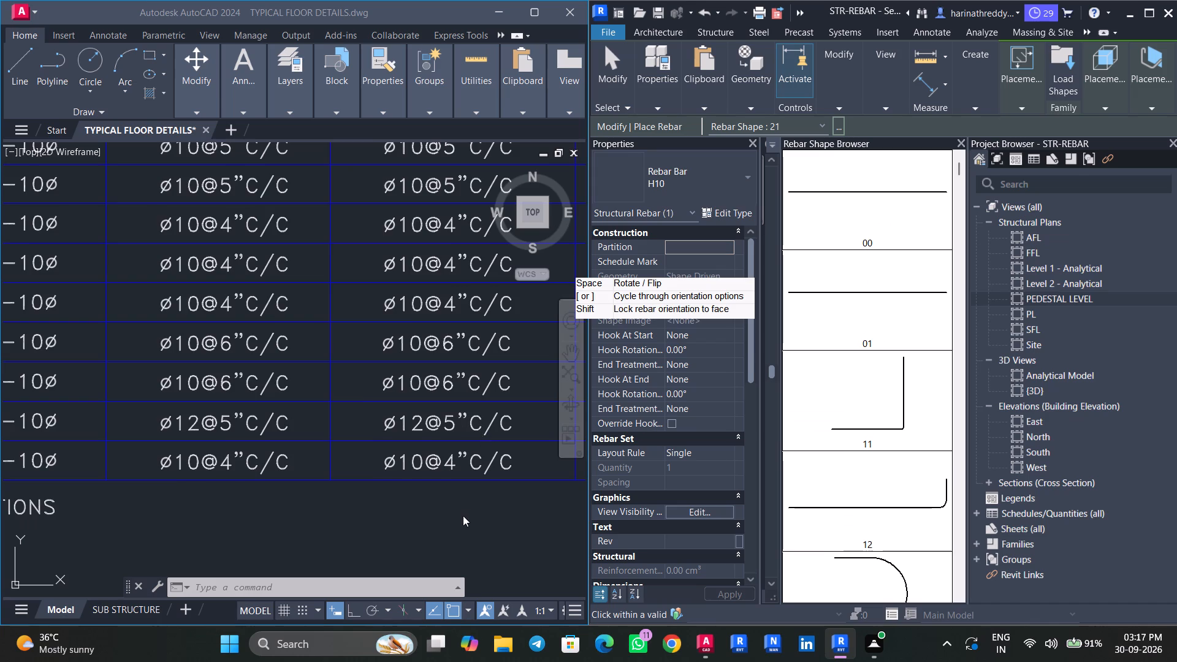
# Examine the top reinforcement and footing quantity columns of the isolated footing schedule in AutoCAD.
pyautogui.scroll(-4, 465, 514)
pyautogui.scroll(5, 487, 522)
pyautogui.moveTo(512, 511); pyautogui.dragTo(212, 507, button='middle')
pyautogui.moveTo(396, 470); pyautogui.dragTo(340, 470, button='middle')
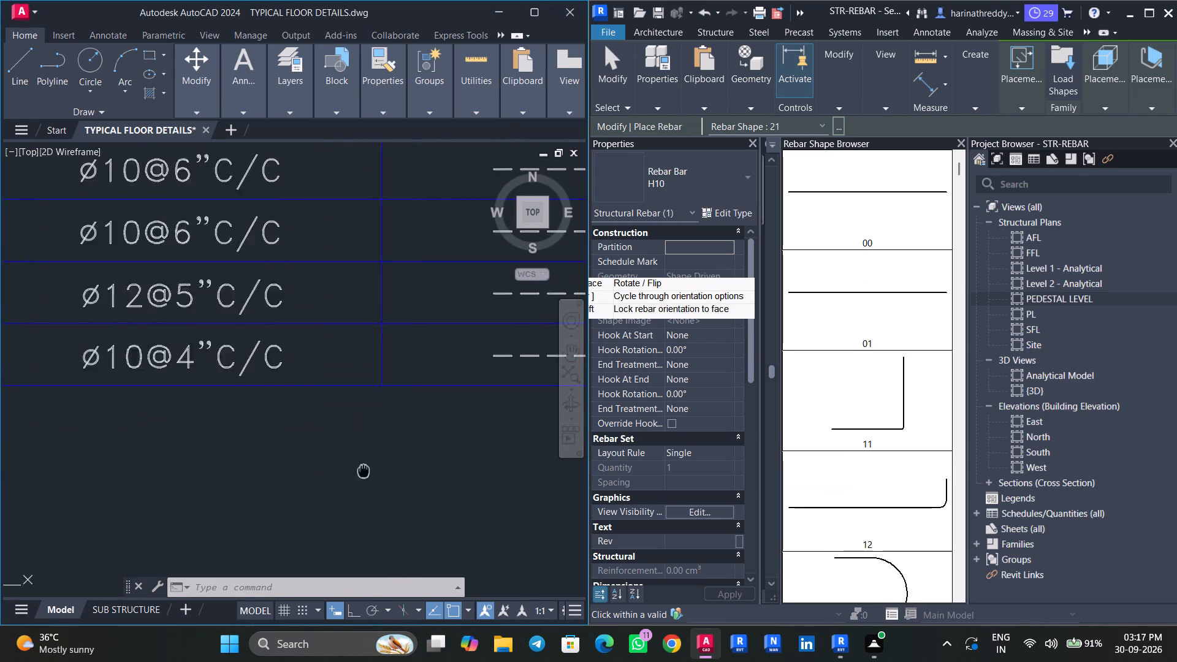
pyautogui.moveTo(340, 470); pyautogui.dragTo(160, 477, button='middle')
pyautogui.scroll(1, 357, 471)
pyautogui.moveTo(363, 471); pyautogui.dragTo(39, 465, button='middle')
pyautogui.scroll(-4, 262, 482)
pyautogui.moveTo(310, 486); pyautogui.dragTo(280, 487, button='middle')
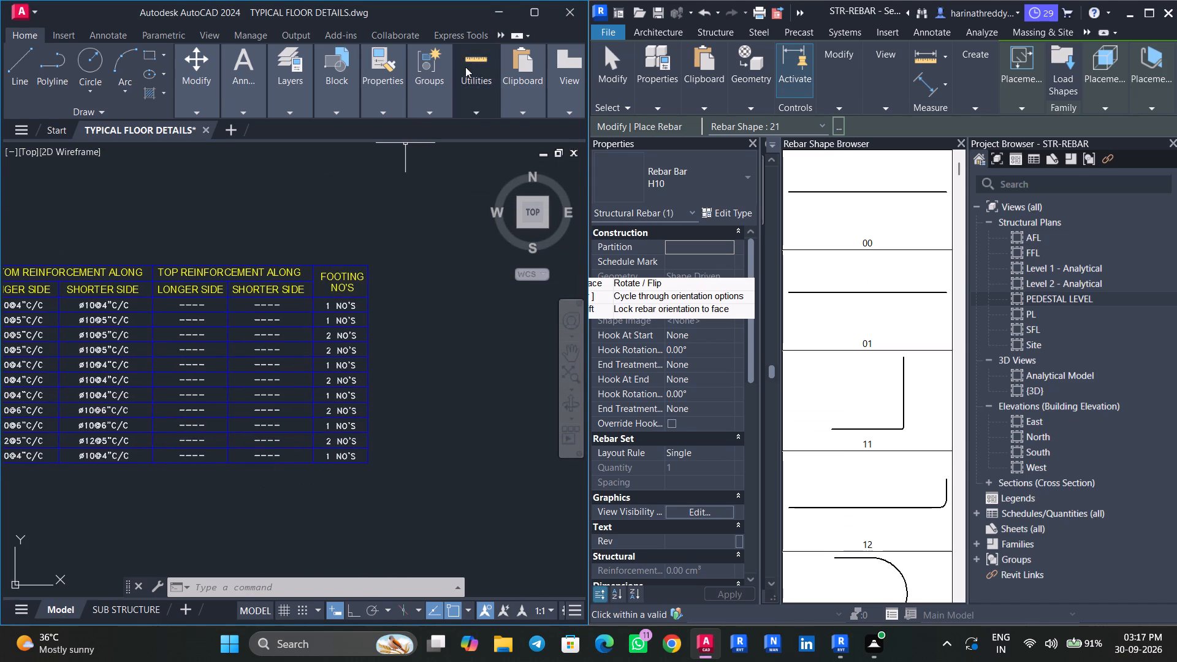
# Back in Revit, place an H10 shape 21 bar inside the CF2 footing in Section 1, with its legs pointing up.
pyautogui.click(492, 13)
pyautogui.click(1148, 19)
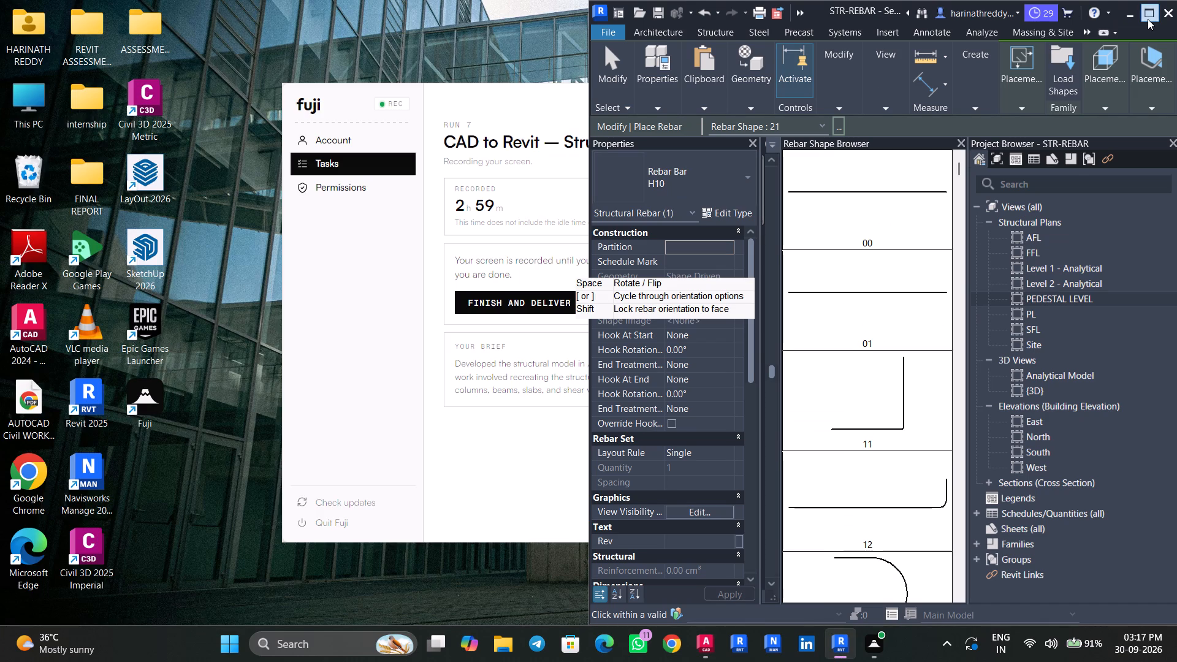
pyautogui.scroll(6, 262, 386)
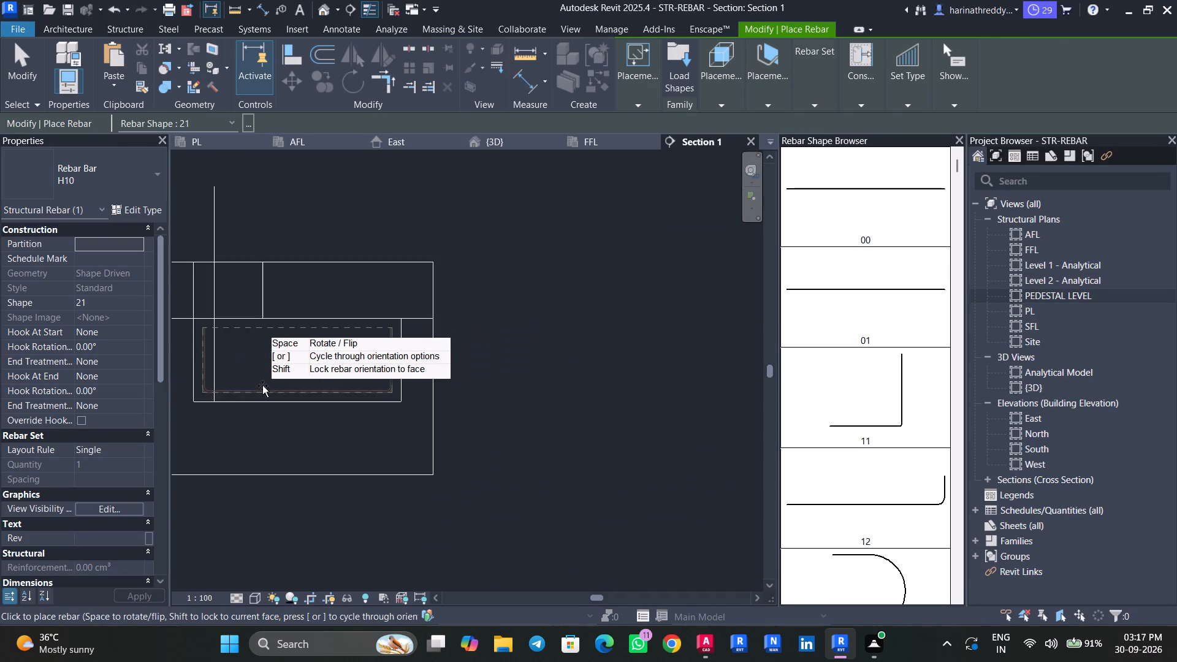
pyautogui.scroll(2, 262, 386)
pyautogui.moveTo(258, 386); pyautogui.dragTo(487, 381, button='middle')
pyautogui.scroll(4, 487, 381)
pyautogui.moveTo(487, 381); pyautogui.dragTo(390, 380, button='middle')
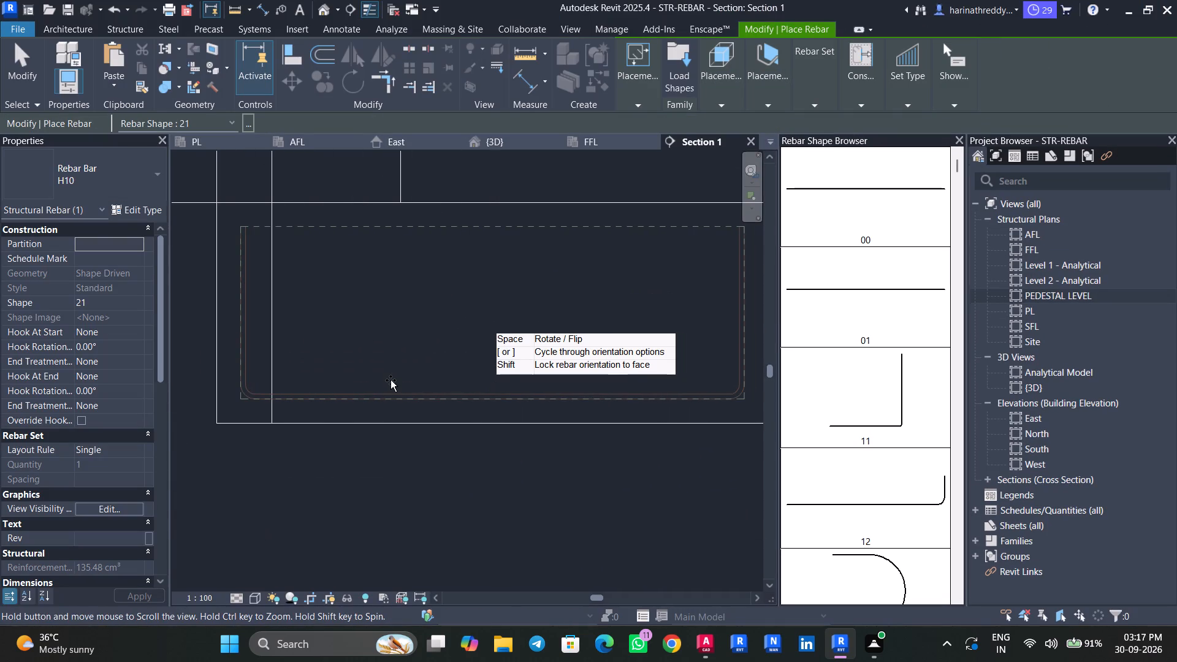
pyautogui.moveTo(390, 380); pyautogui.dragTo(391, 380, button='middle')
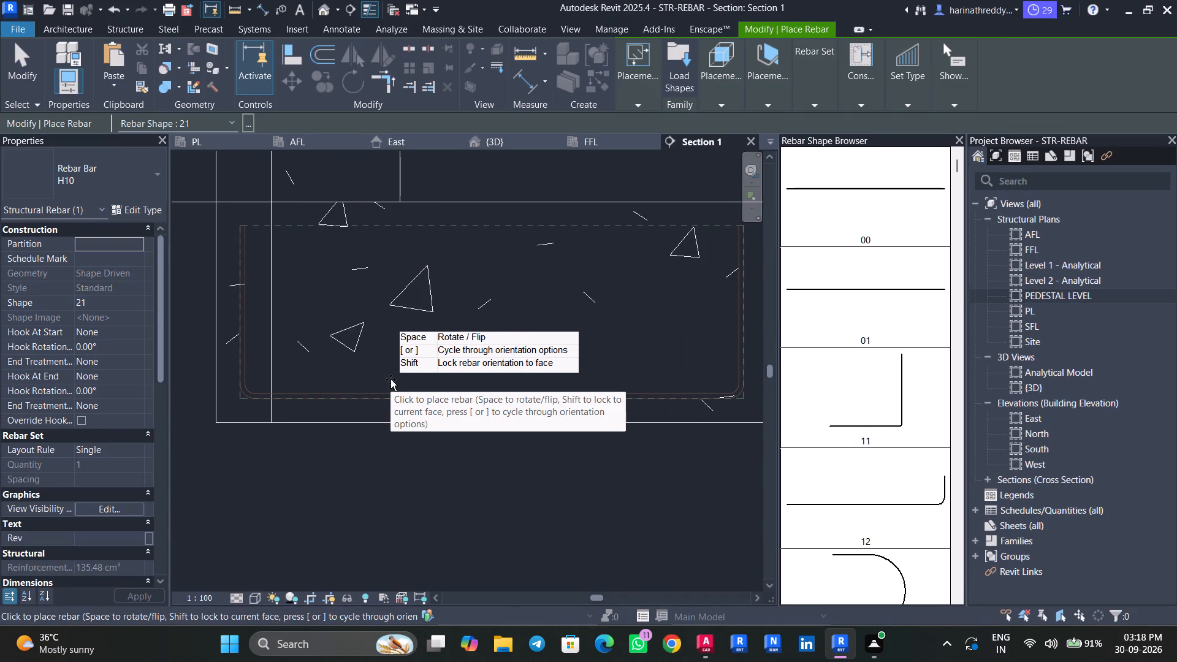
pyautogui.click(390, 379)
pyautogui.press('Escape')
pyautogui.press('Escape')
pyautogui.press('Escape')
pyautogui.press('Escape')
# Open the segment A length of the placed U-shaped bar for editing.
pyautogui.click(386, 391)
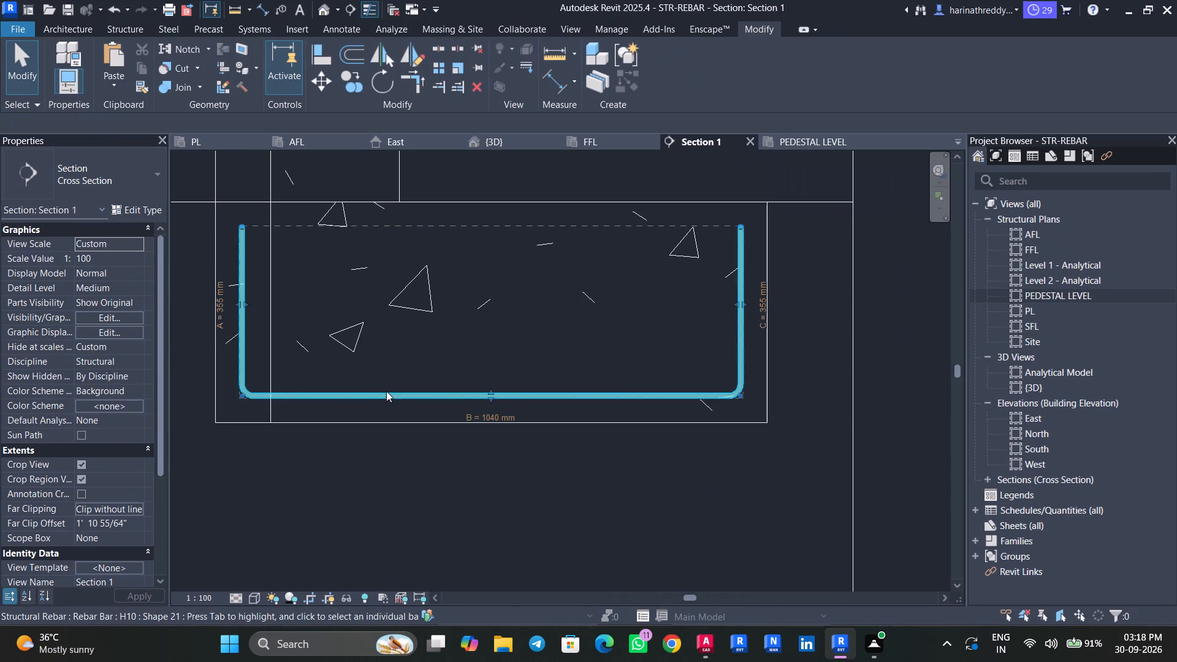
pyautogui.click(218, 297)
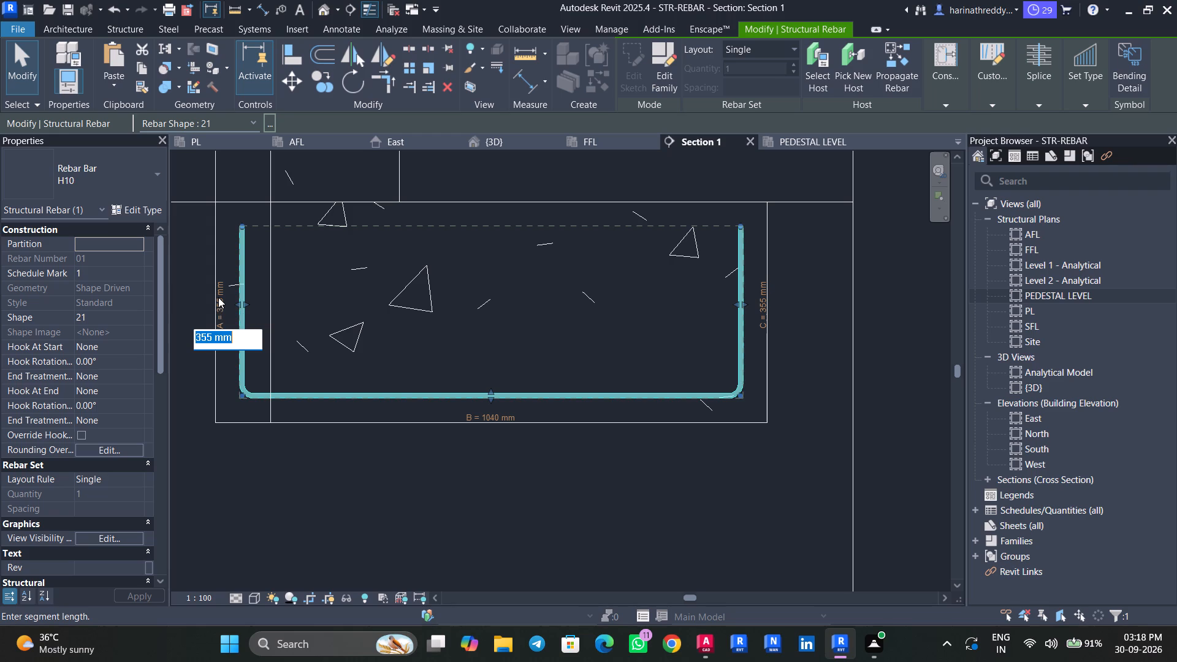
# Examine the typical isolated footing section in AutoCAD for how the bottom reinforcement bars are bent and arranged.
pyautogui.click(713, 641)
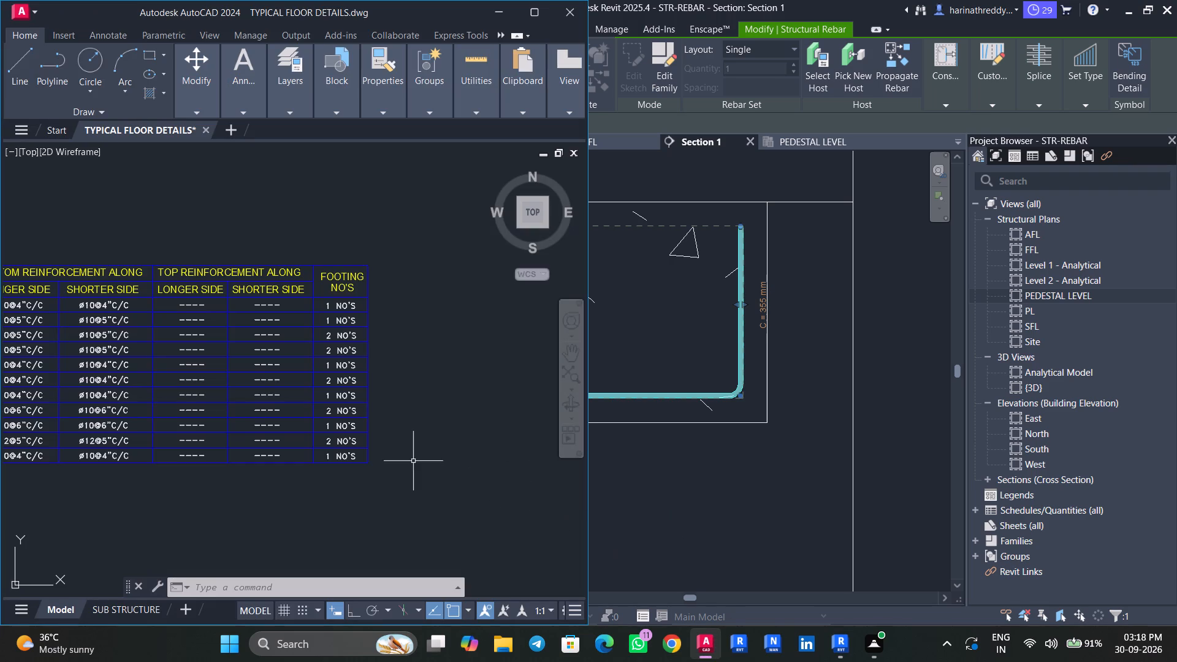
pyautogui.scroll(-2, 410, 461)
pyautogui.moveTo(413, 461); pyautogui.dragTo(483, 368, button='middle')
pyautogui.scroll(2, 210, 468)
pyautogui.scroll(-1, 211, 468)
pyautogui.scroll(6, 213, 468)
pyautogui.moveTo(319, 477); pyautogui.dragTo(145, 504, button='middle')
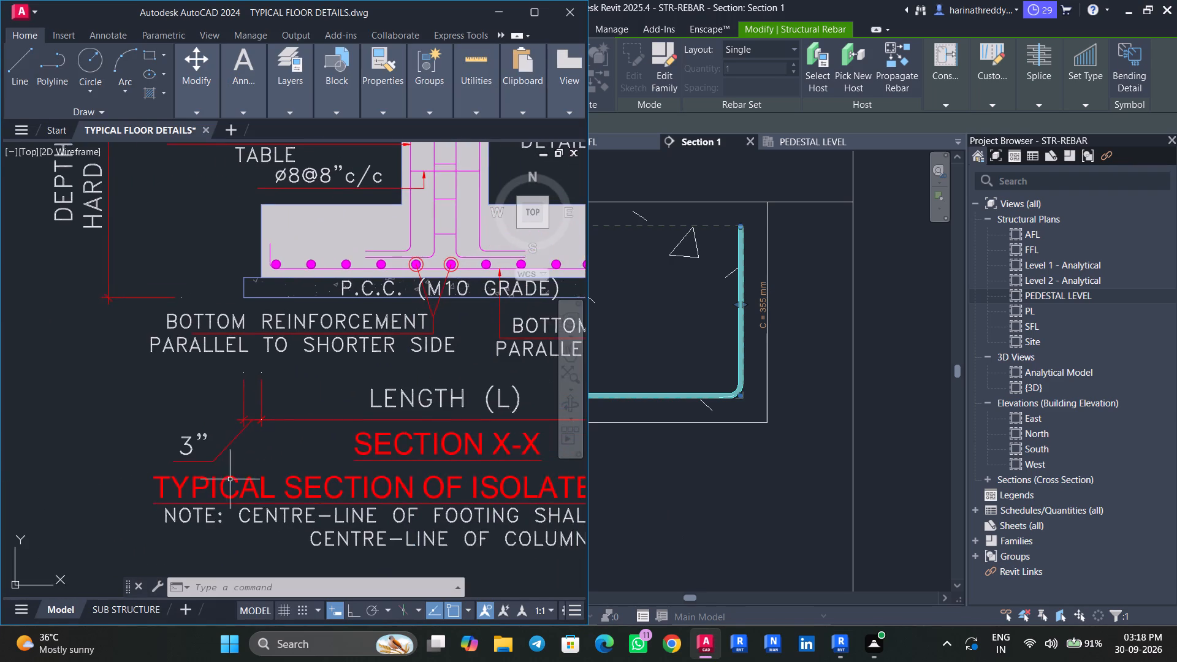
pyautogui.moveTo(338, 411); pyautogui.dragTo(212, 499, button='middle')
pyautogui.scroll(2, 252, 431)
pyautogui.moveTo(247, 439); pyautogui.dragTo(165, 506, button='middle')
pyautogui.scroll(-2, 162, 502)
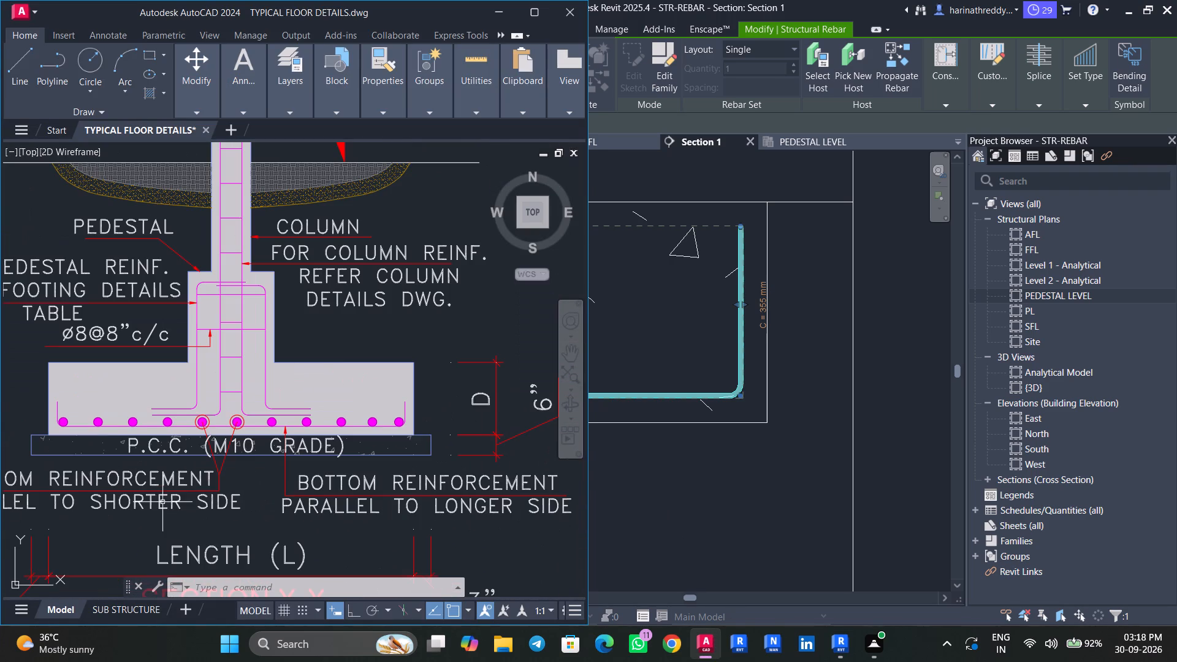
pyautogui.moveTo(287, 468); pyautogui.dragTo(271, 470, button='middle')
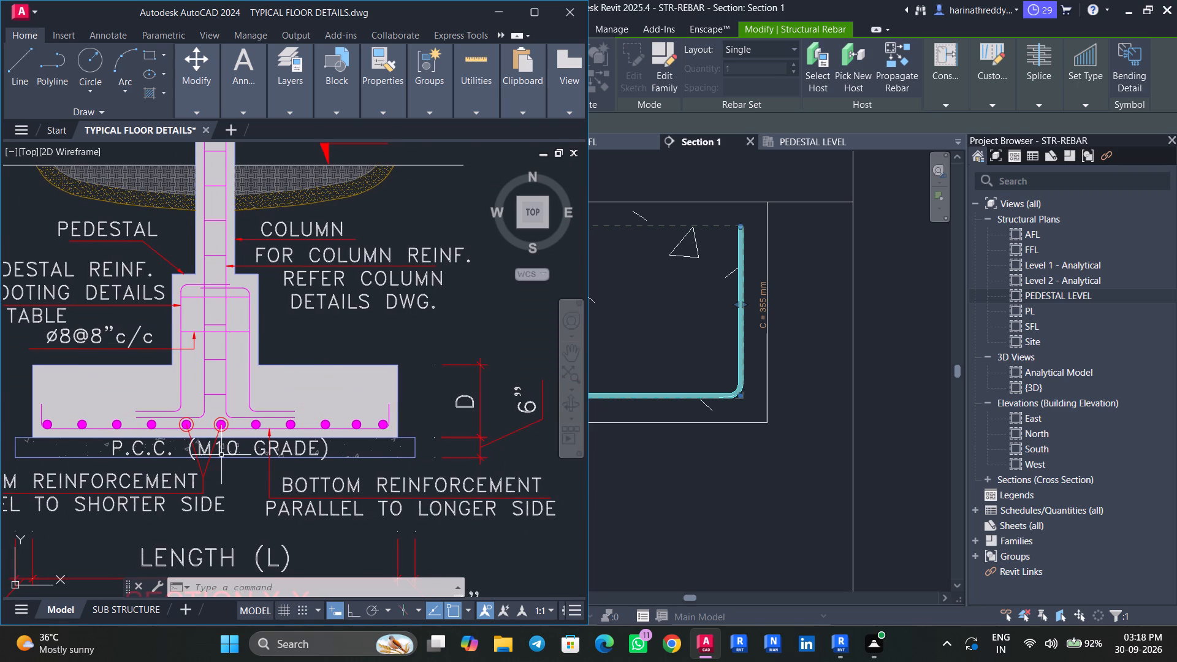
# In Revit, set the U-bar's leg lengths A and C to 250 mm each.
pyautogui.click(503, 10)
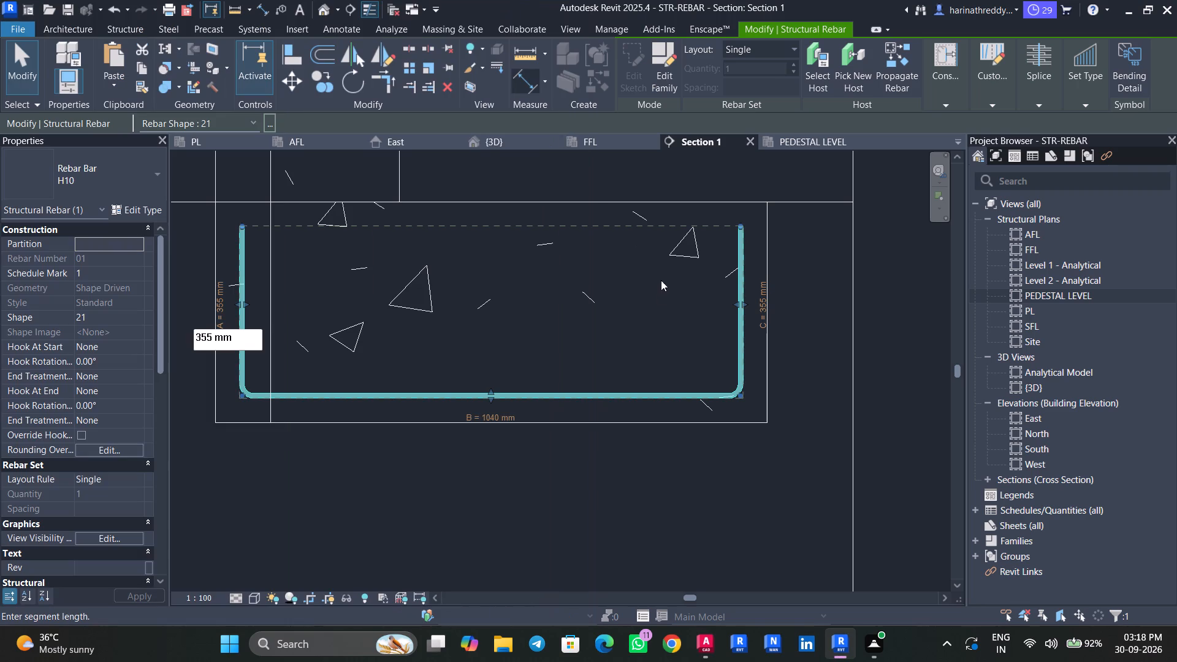
pyautogui.moveTo(319, 341); pyautogui.dragTo(365, 330, button='middle')
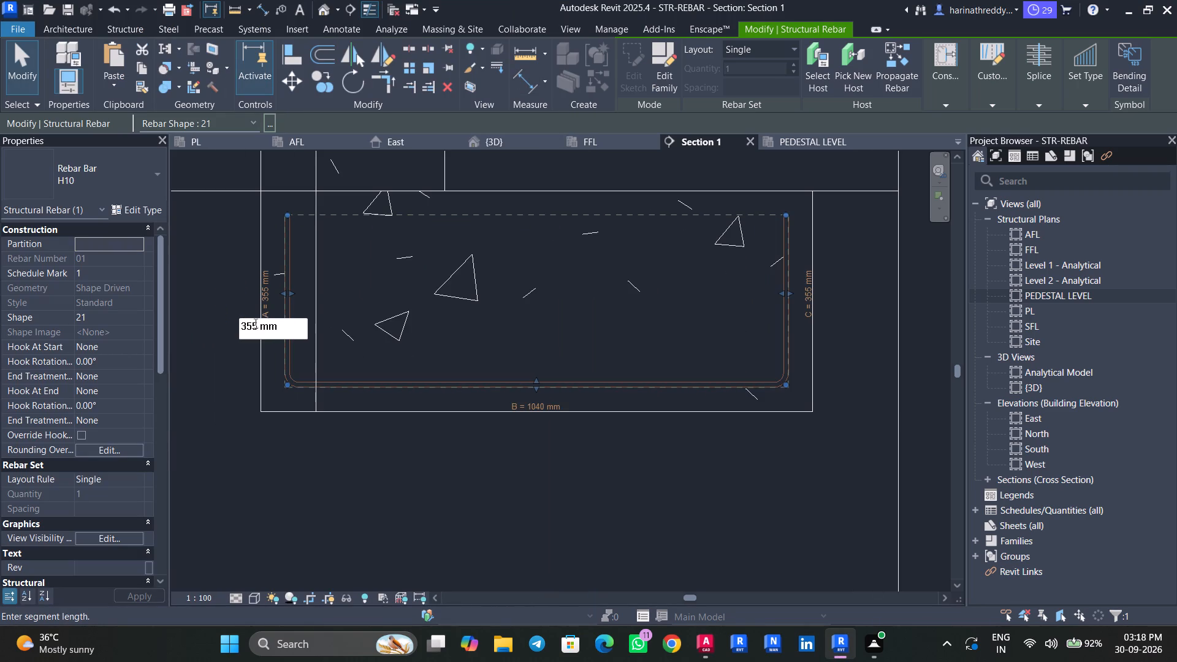
pyautogui.moveTo(287, 327); pyautogui.dragTo(193, 329)
pyautogui.write('250')
pyautogui.press('Return')
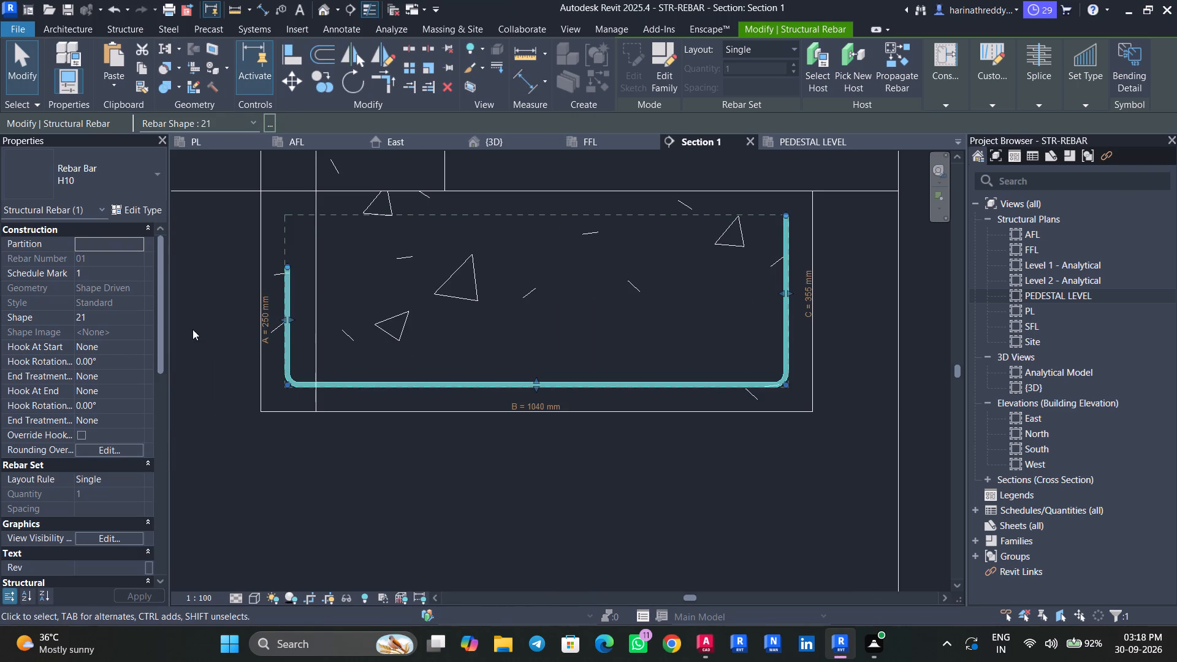
pyautogui.click(809, 308)
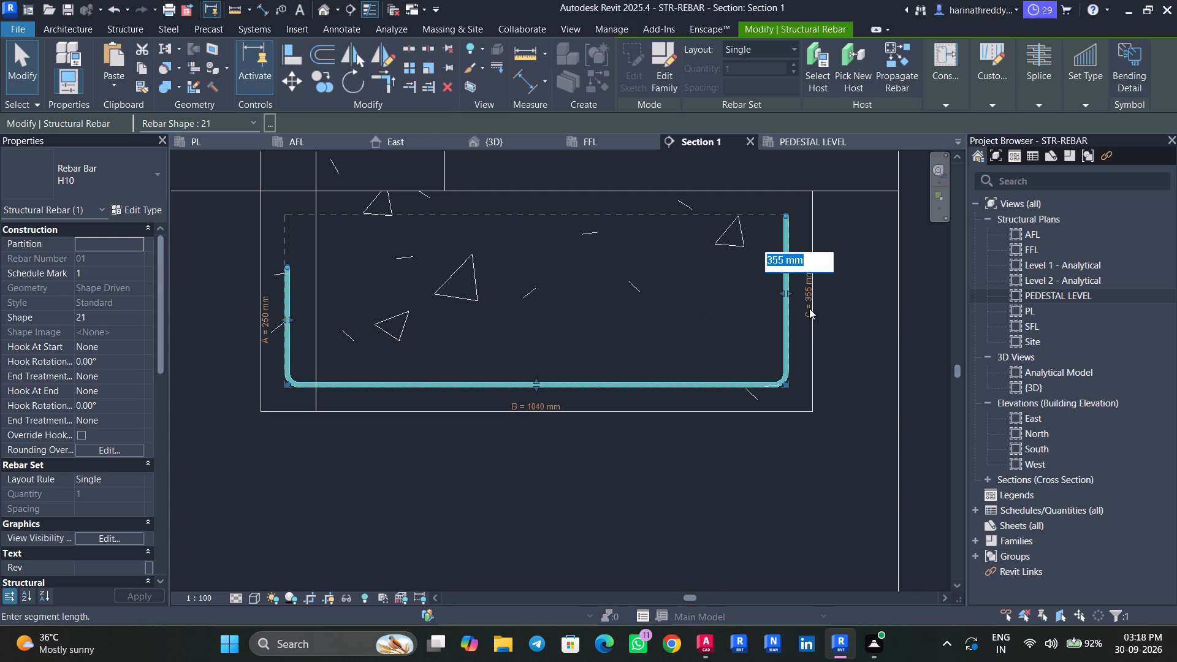
pyautogui.write('250')
pyautogui.press('Return')
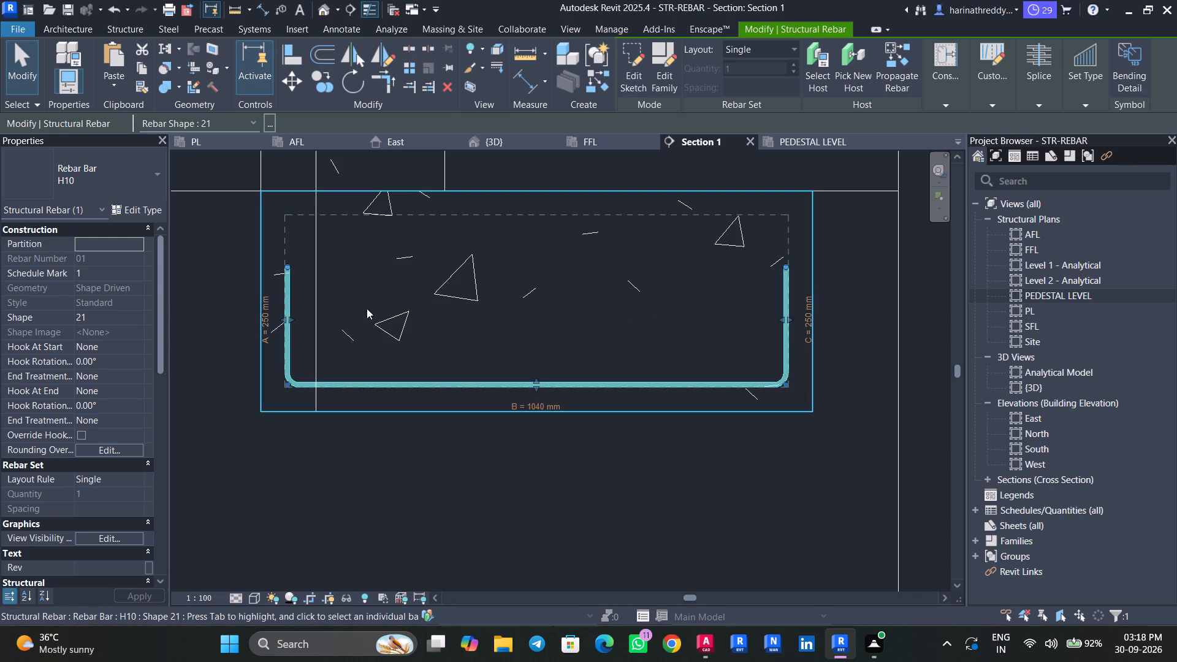
# Set the U-bar's layout rule to Maximum Spacing with 4" spacing.
pyautogui.click(140, 478)
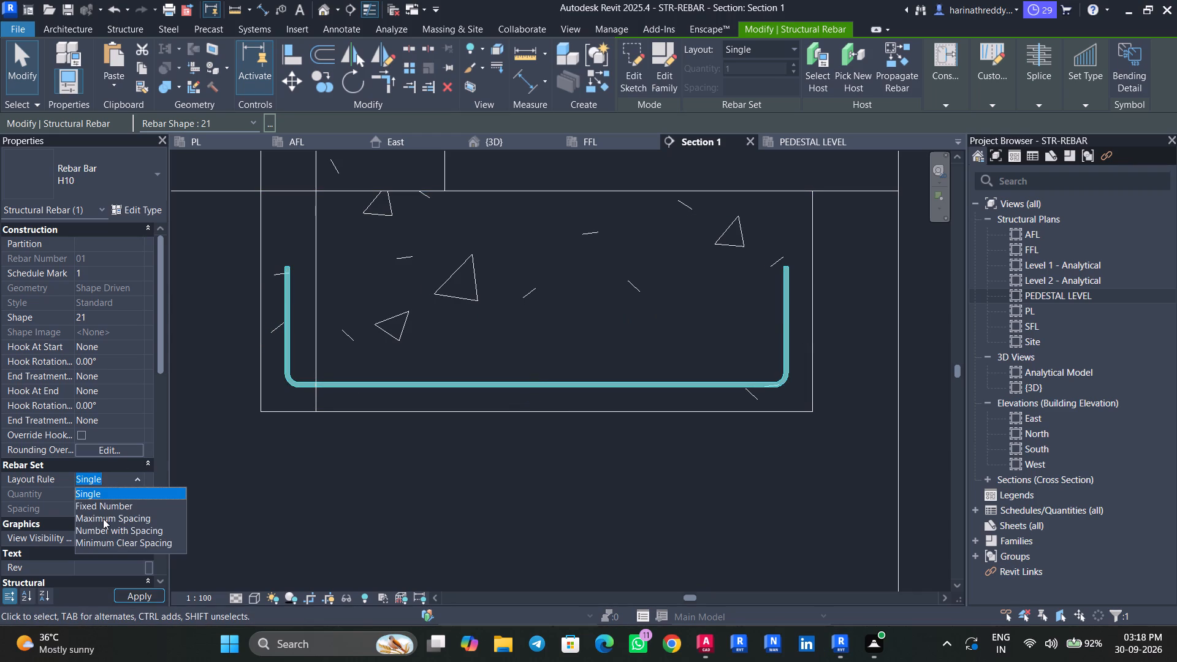
pyautogui.click(103, 519)
pyautogui.click(131, 510)
pyautogui.write('4"')
pyautogui.press('Return')
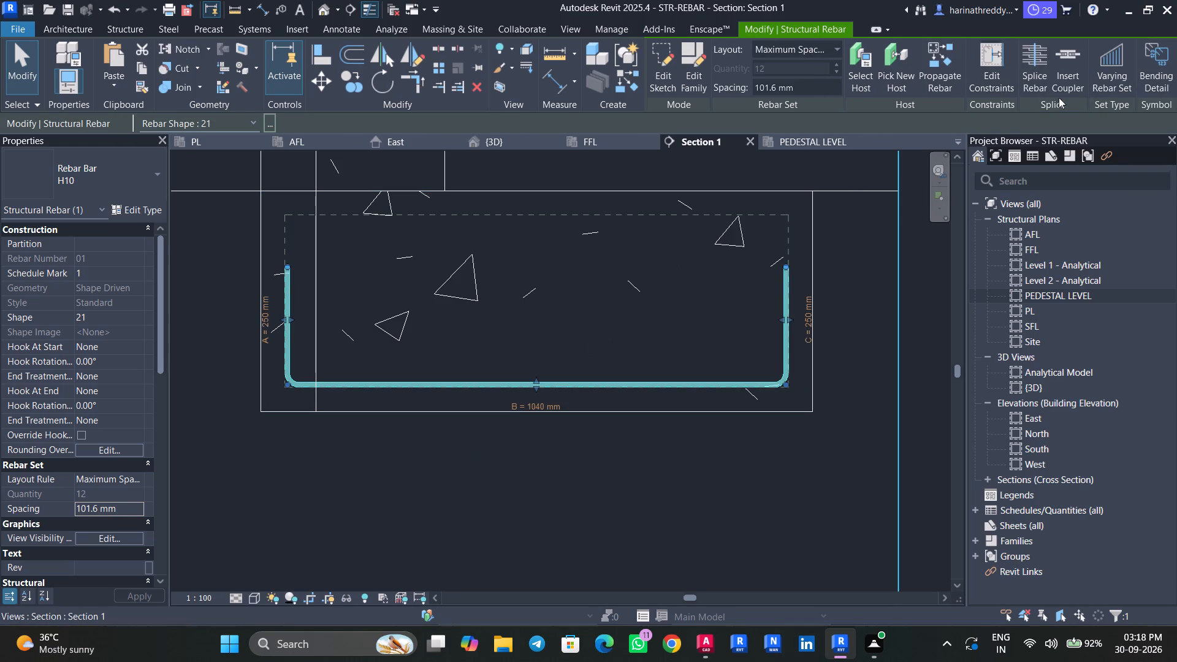
pyautogui.press('Escape')
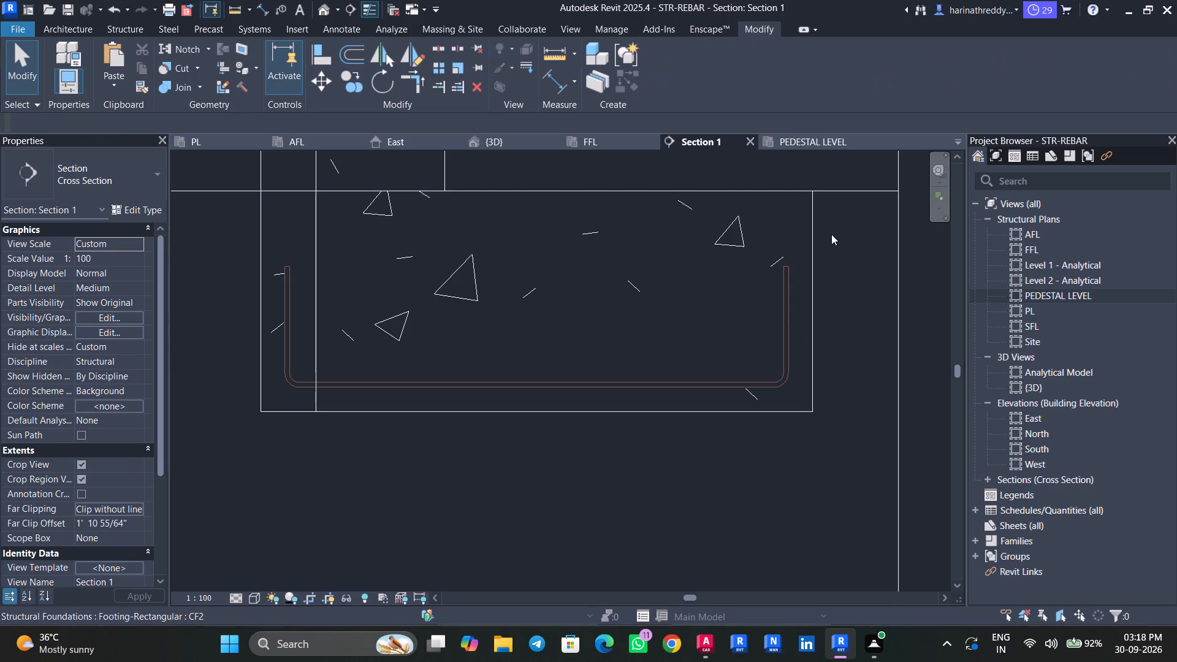
# Place an H10 shape 21 bar in CF2's lower right corner, on the current work plane and perpendicular to cover.
pyautogui.click(814, 232)
pyautogui.click(743, 86)
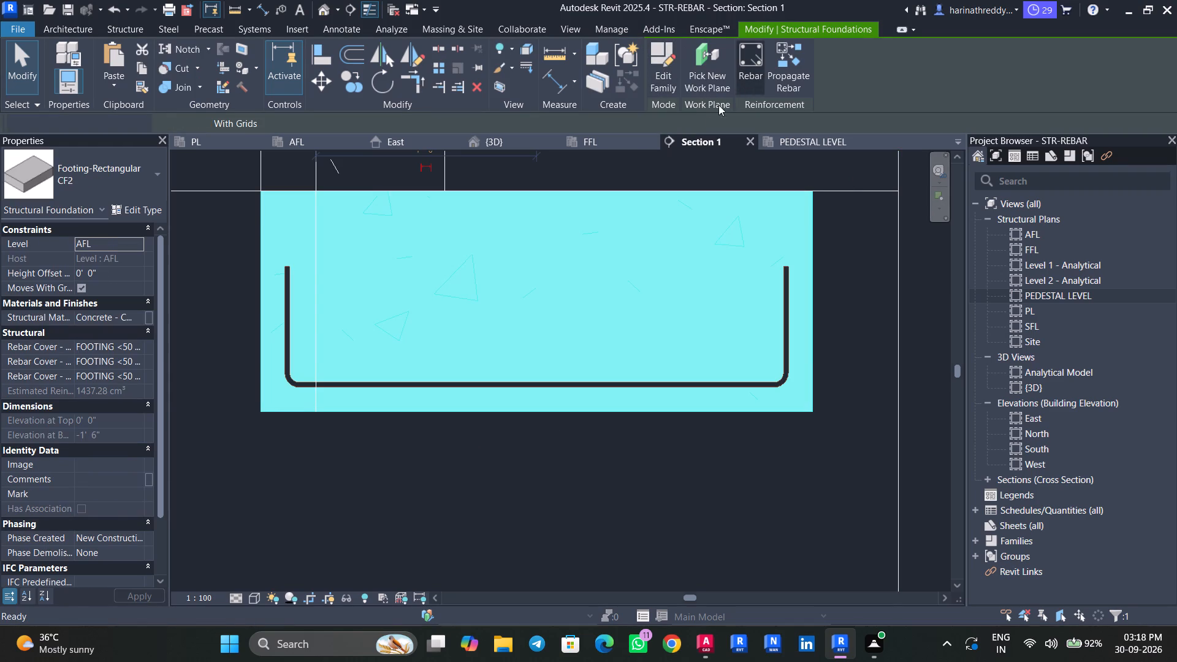
pyautogui.moveTo(644, 245); pyautogui.dragTo(484, 242, button='middle')
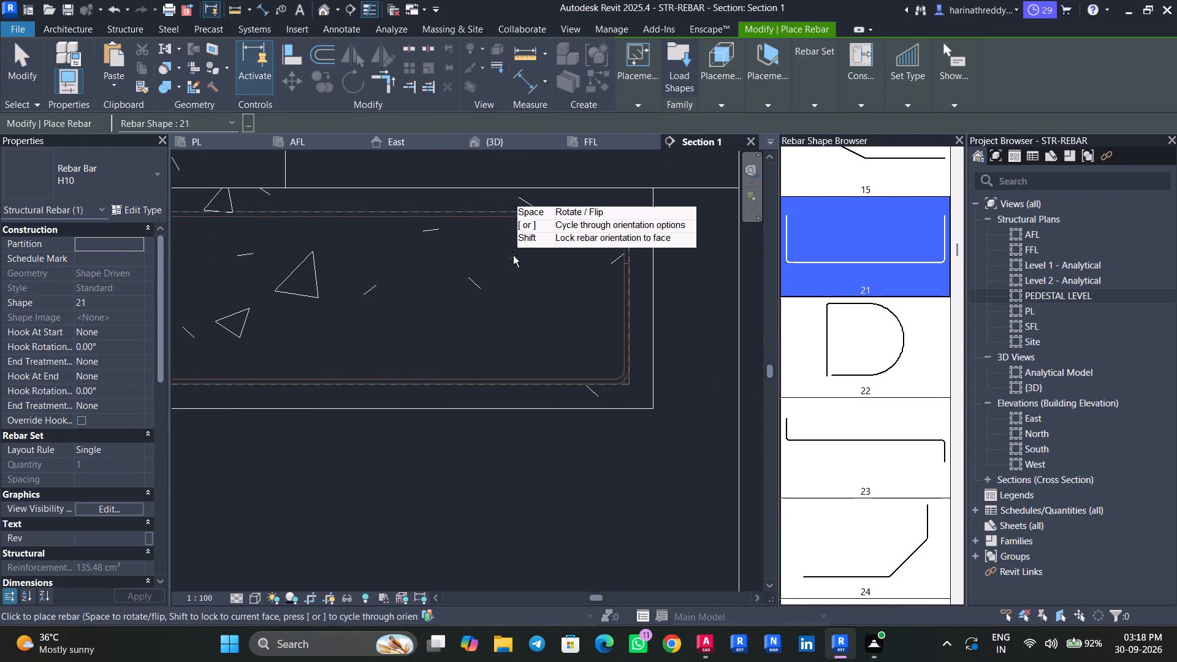
pyautogui.click(858, 265)
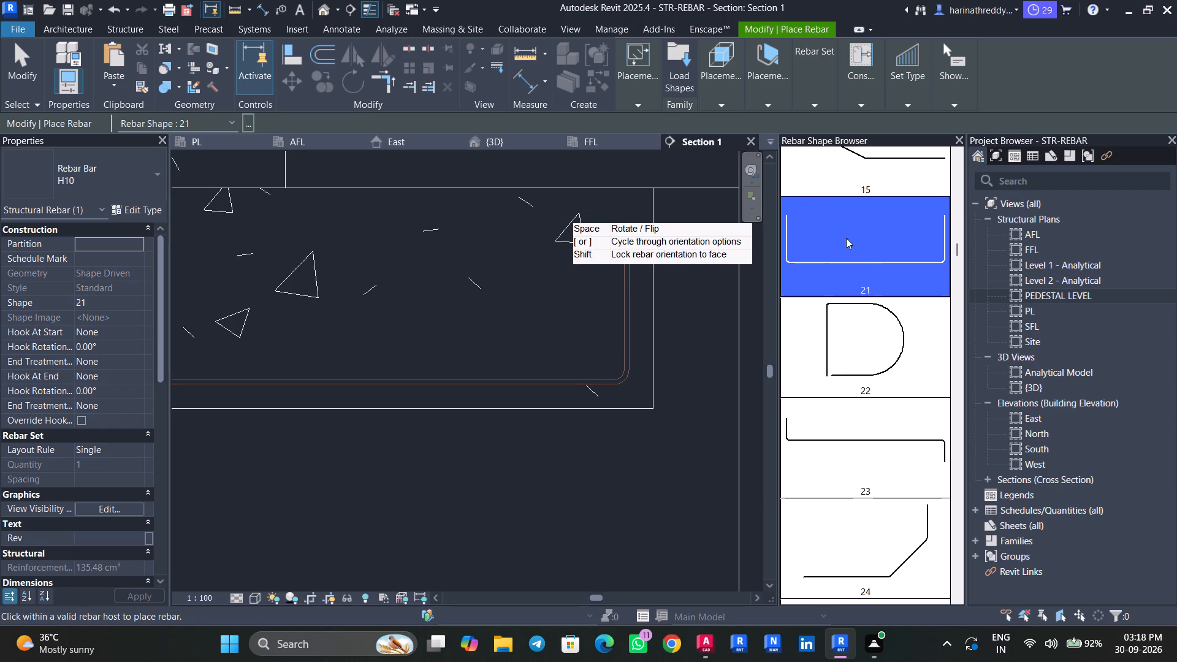
pyautogui.click(738, 104)
pyautogui.click(809, 146)
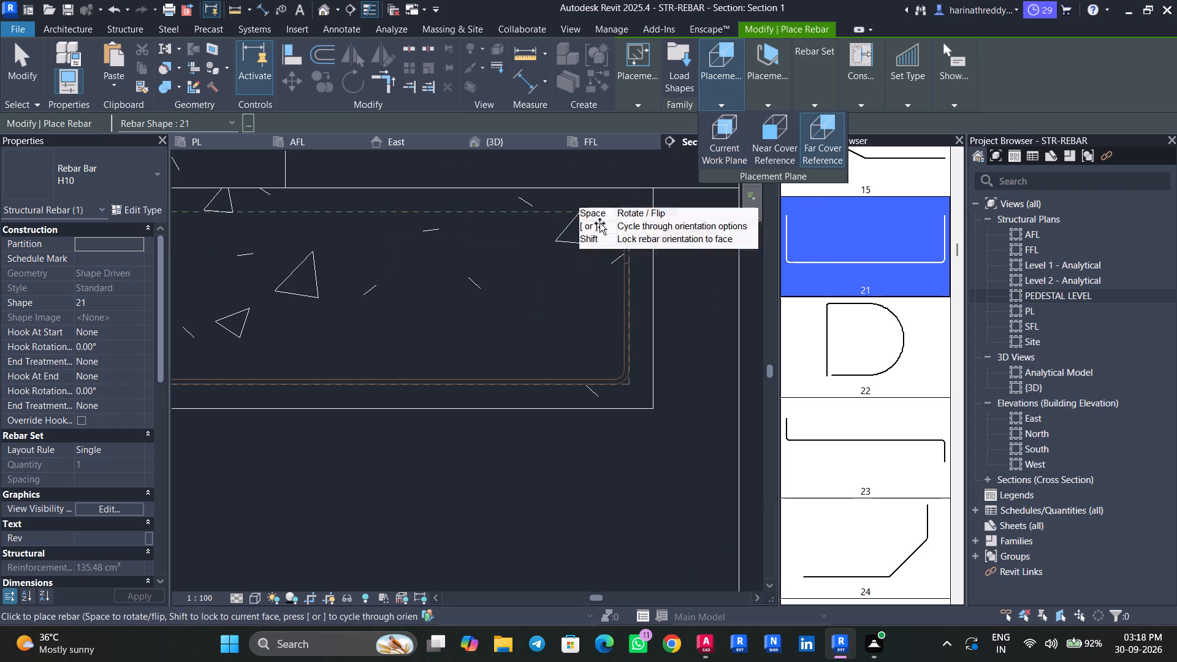
pyautogui.click(733, 89)
pyautogui.click(721, 149)
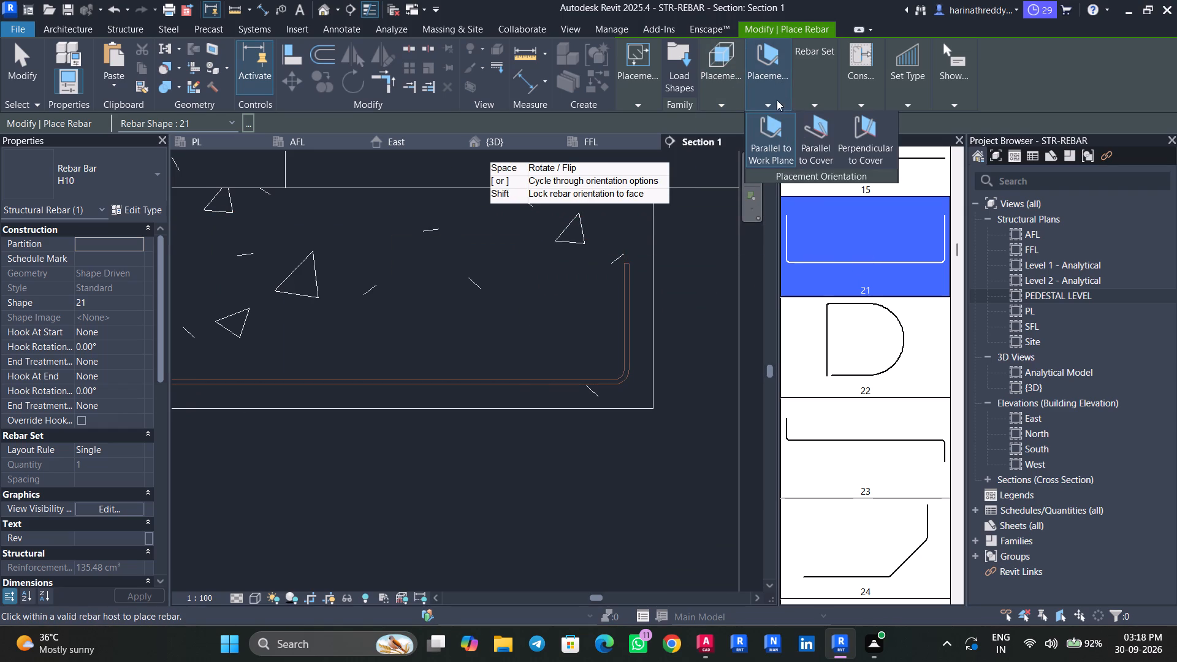
pyautogui.click(856, 124)
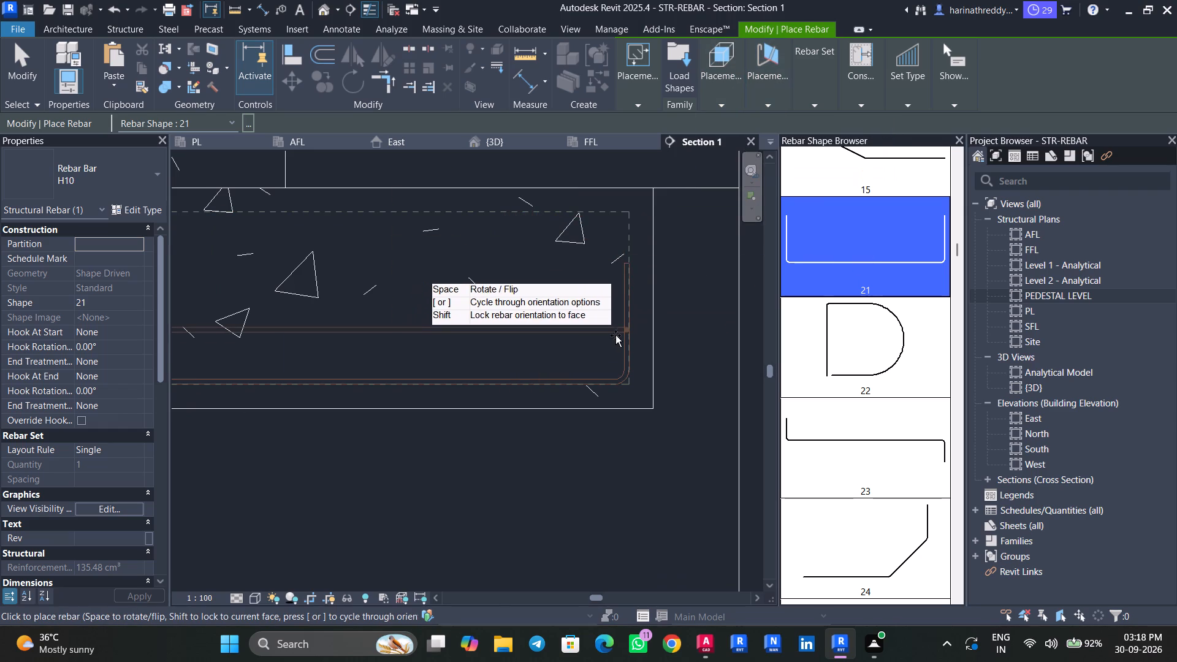
pyautogui.click(617, 375)
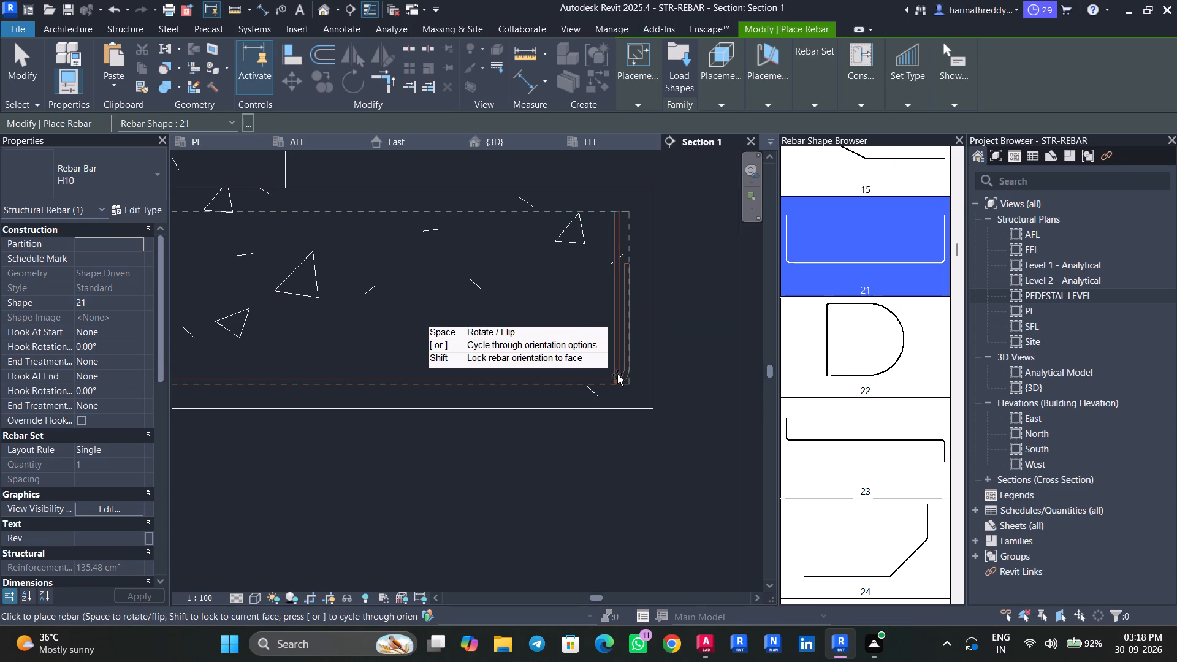
pyautogui.press('Escape')
pyautogui.press('Escape')
pyautogui.press('Escape')
# Set the perpendicular bar's leg lengths A and C to 250 mm each.
pyautogui.click(615, 243)
pyautogui.scroll(4, 620, 289)
pyautogui.moveTo(566, 299); pyautogui.dragTo(588, 397, button='middle')
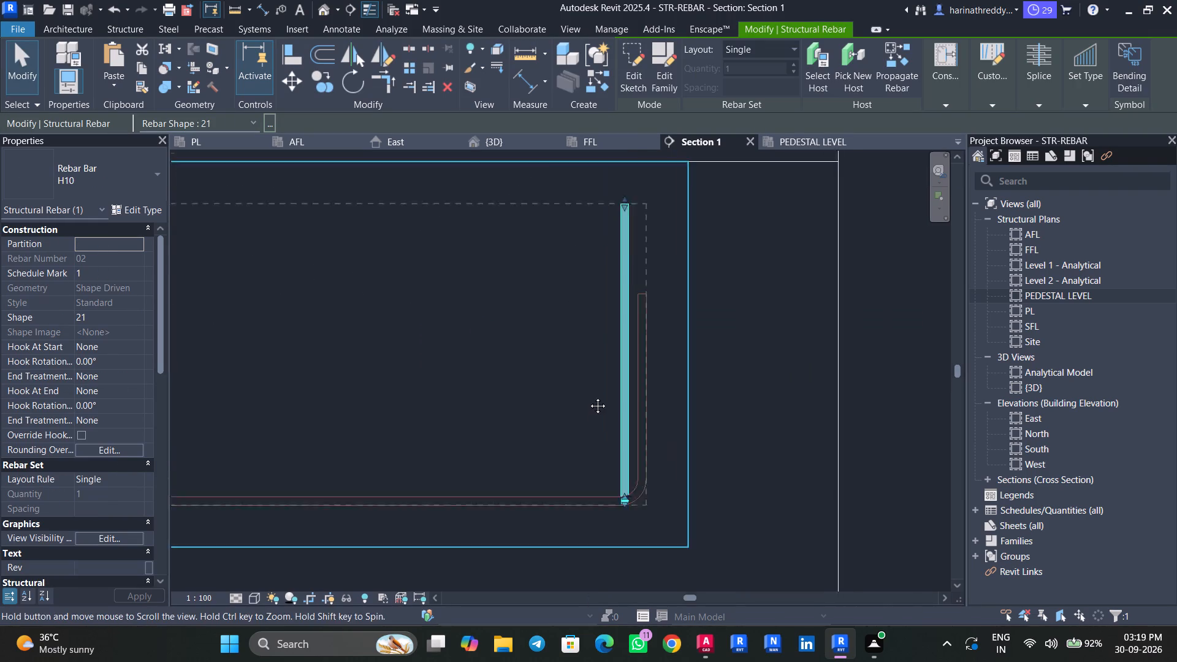
pyautogui.moveTo(588, 397); pyautogui.dragTo(592, 404, button='middle')
pyautogui.scroll(1, 590, 366)
pyautogui.scroll(-5, 590, 366)
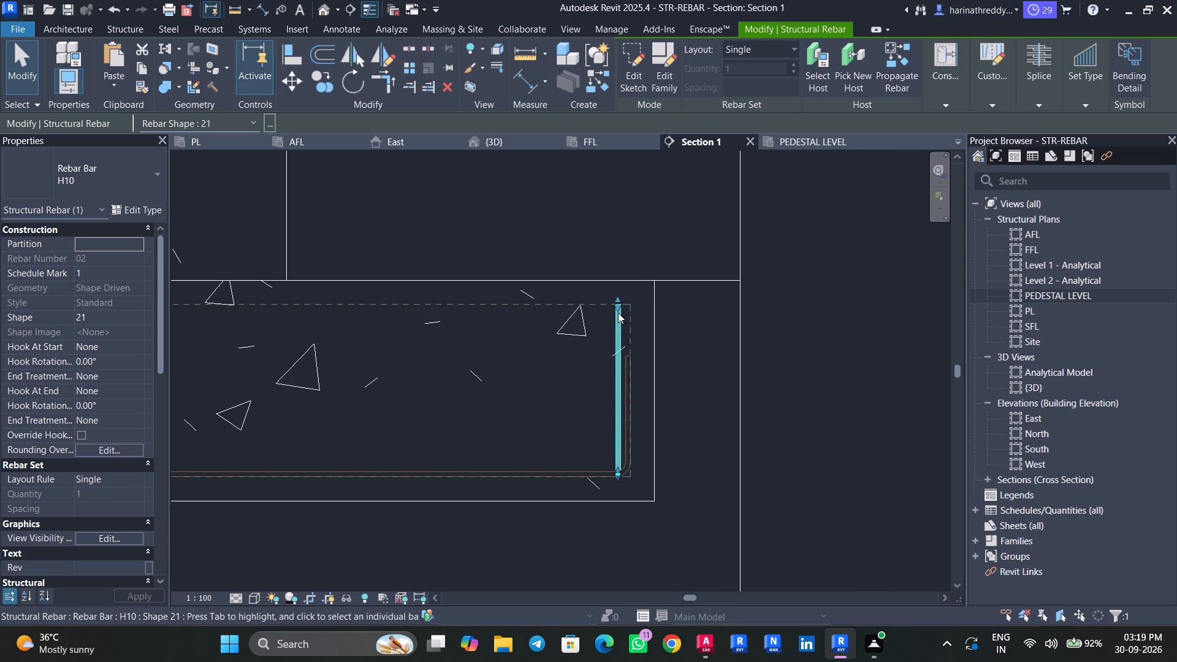
pyautogui.scroll(-4, 98, 481)
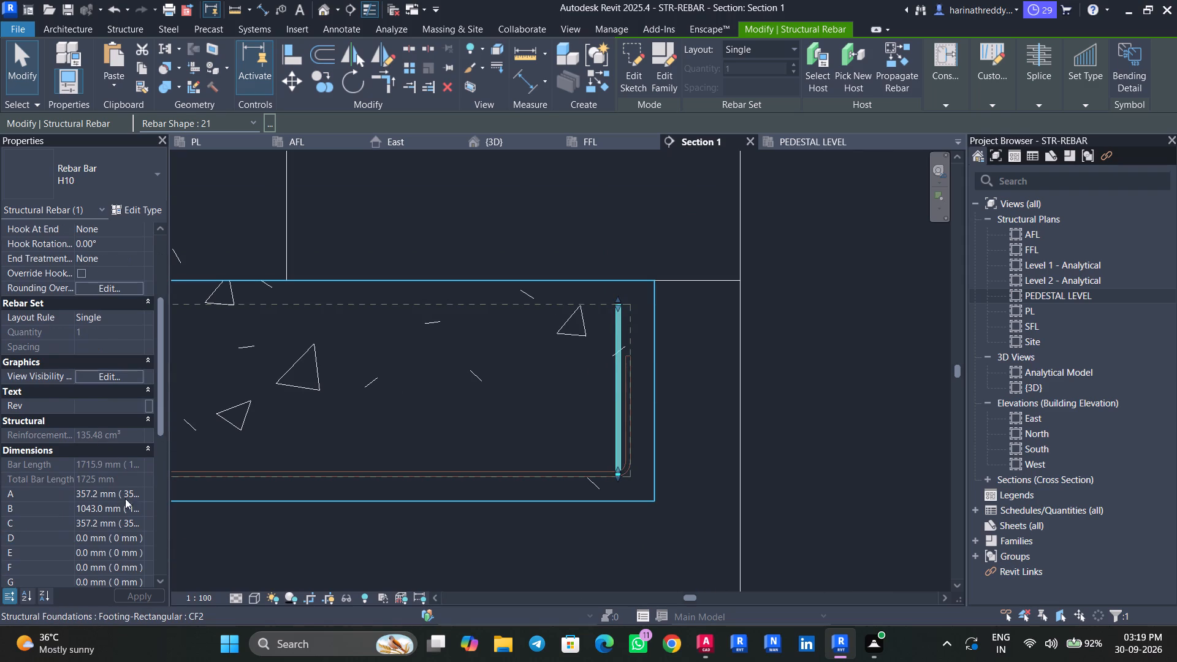
pyautogui.click(130, 493)
pyautogui.moveTo(132, 492); pyautogui.dragTo(43, 493)
pyautogui.write('250')
pyautogui.click(115, 523)
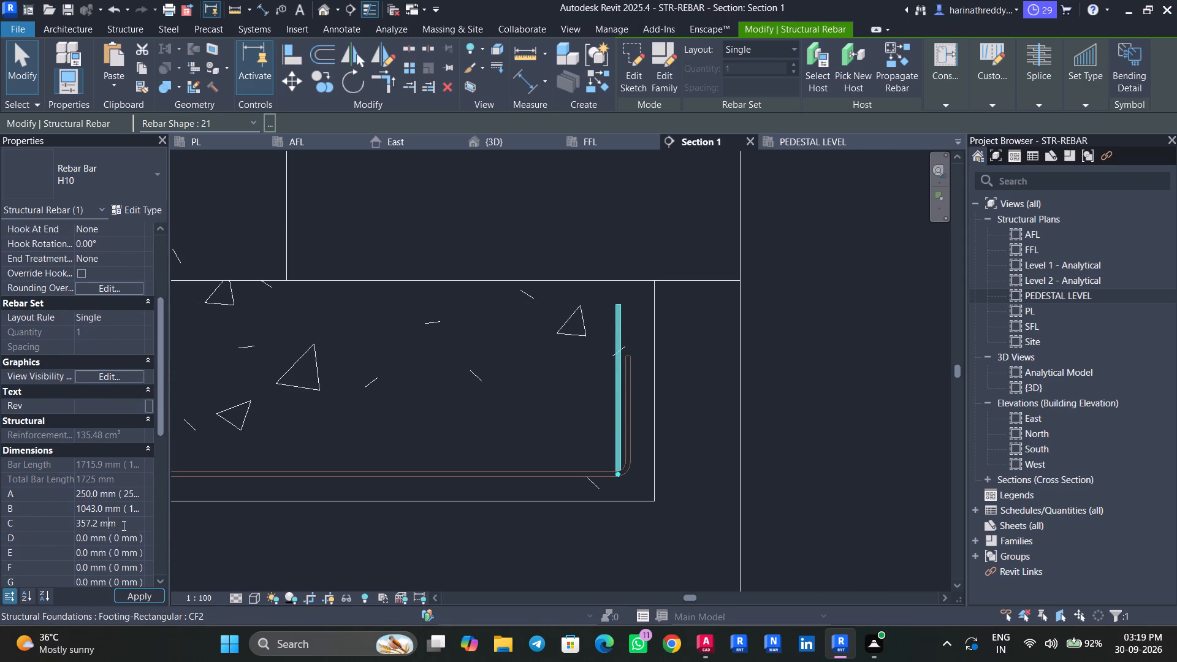
pyautogui.moveTo(126, 525); pyautogui.dragTo(64, 527)
pyautogui.write('250')
pyautogui.press('Return')
# Nudge the perpendicular bar right to line up with the upright leg of the first U-bar near the footing's right cover.
pyautogui.scroll(4, 618, 352)
pyautogui.scroll(4, 636, 450)
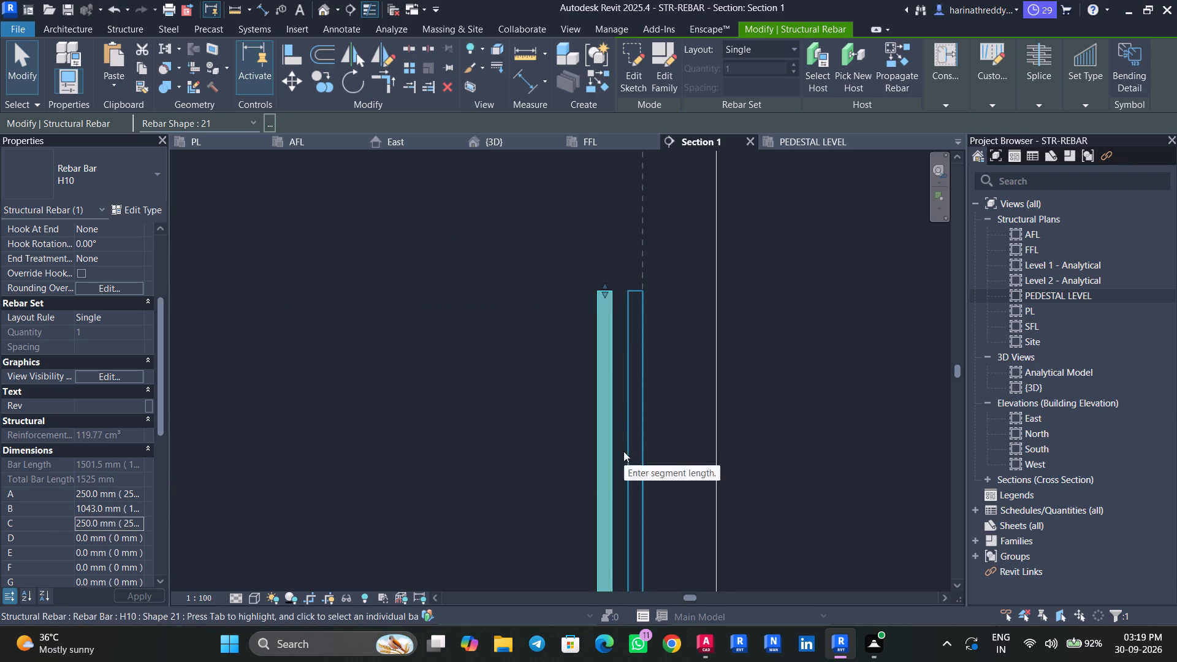
pyautogui.moveTo(622, 442); pyautogui.dragTo(608, 382, button='middle')
pyautogui.moveTo(612, 405); pyautogui.dragTo(605, 371, button='middle')
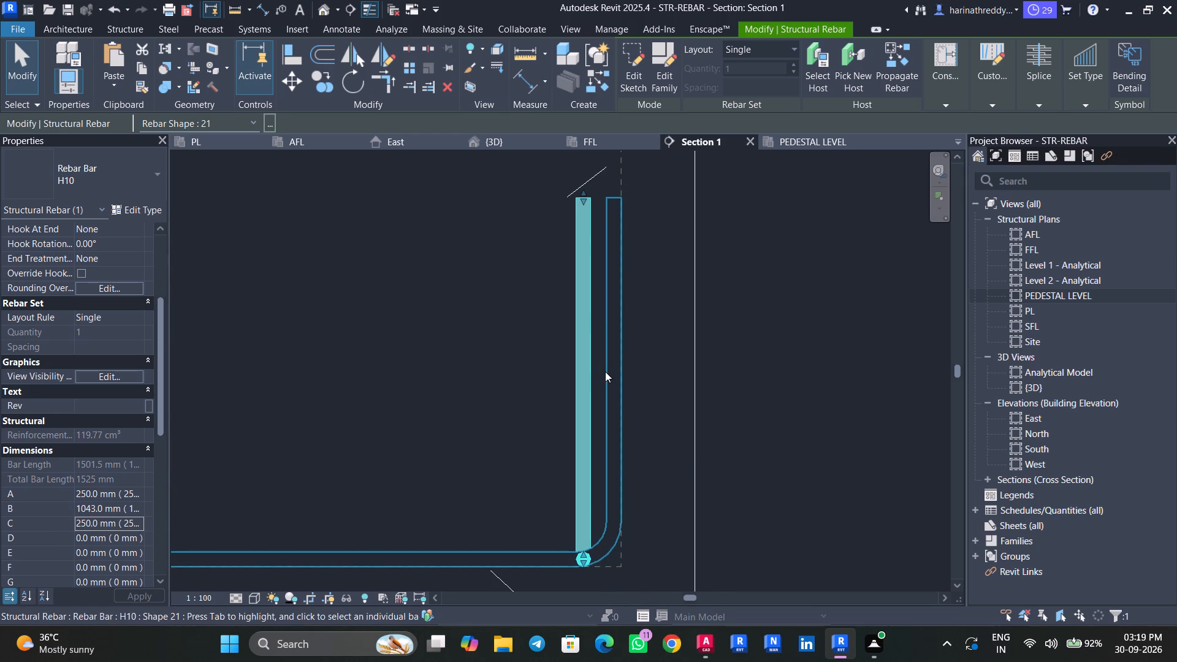
pyautogui.press('Right')
pyautogui.press('Right')
pyautogui.press('Right')
pyautogui.press('Right')
pyautogui.press('Right')
pyautogui.press('Right')
pyautogui.press('Right')
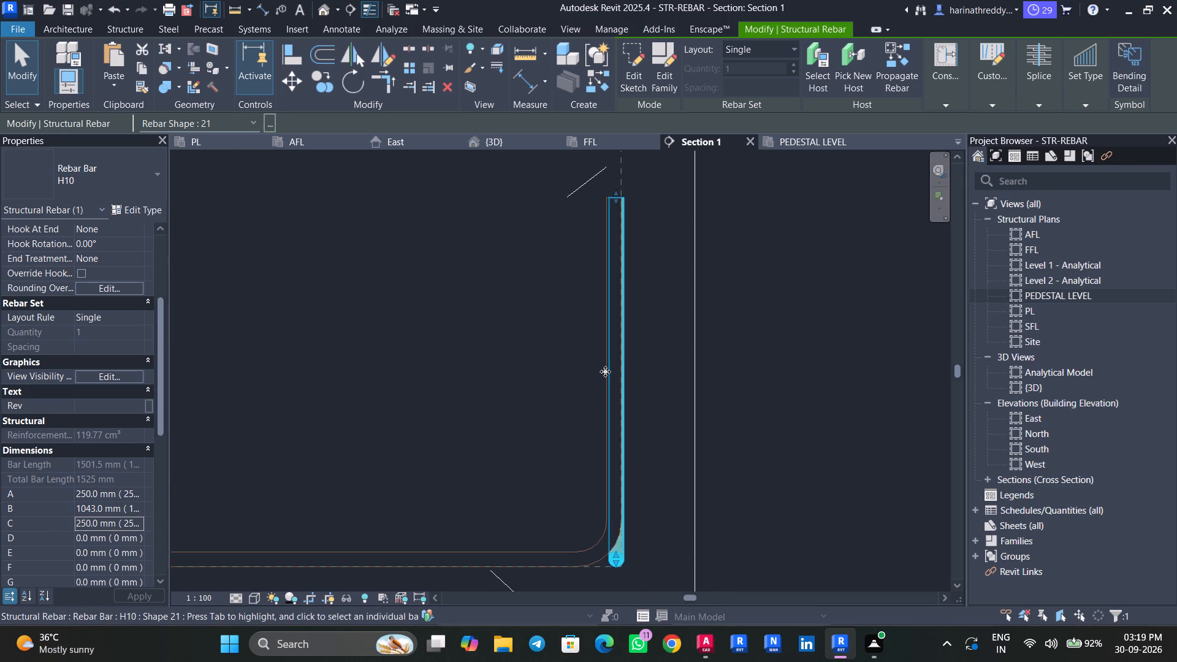
pyautogui.press('Left')
pyautogui.scroll(7, 586, 191)
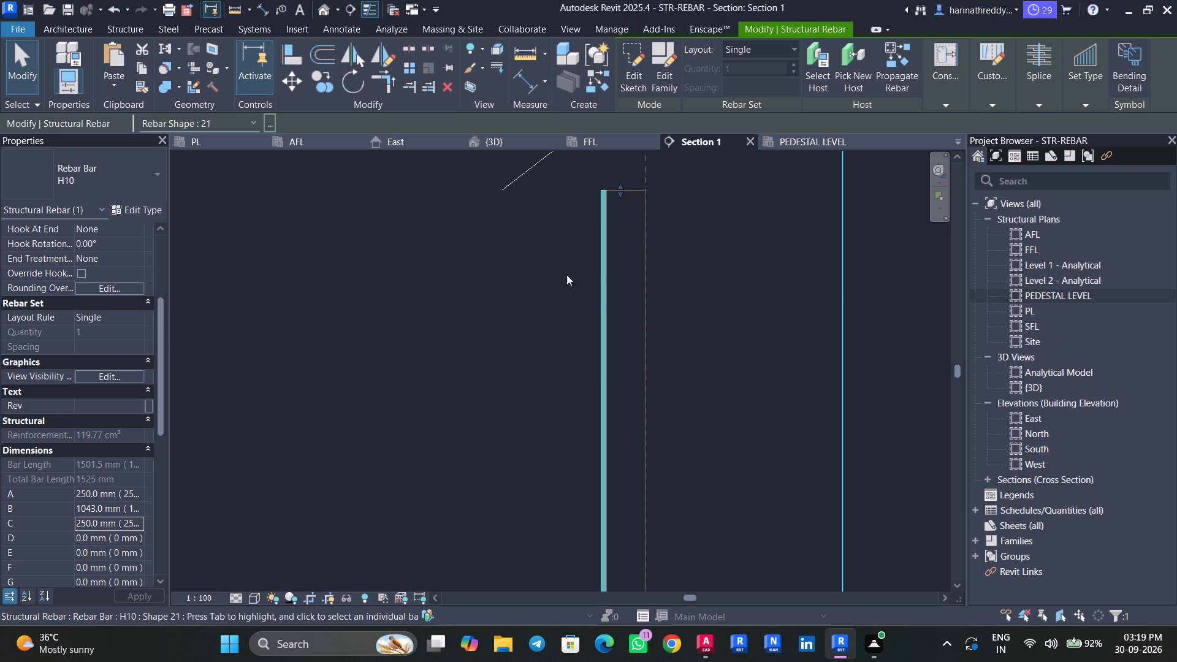
pyautogui.scroll(4, 101, 386)
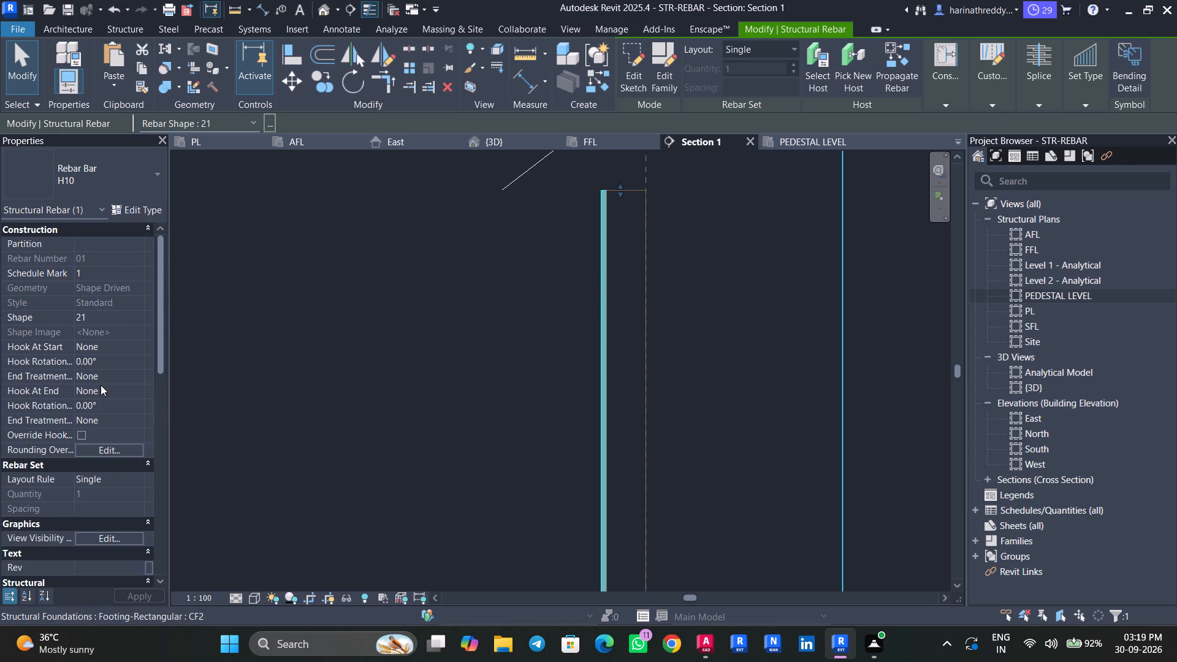
# Set the perpendicular bar's layout rule to Maximum Spacing with 4" spacing.
pyautogui.scroll(2, 101, 385)
pyautogui.click(750, 50)
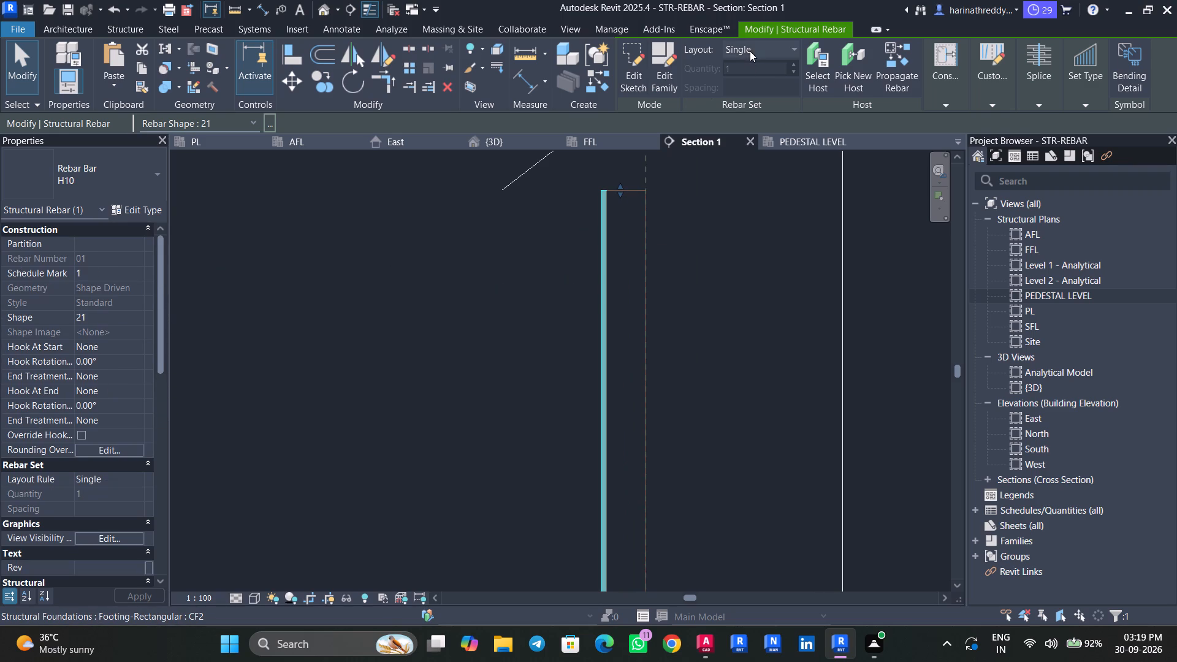
pyautogui.click(753, 101)
pyautogui.click(771, 89)
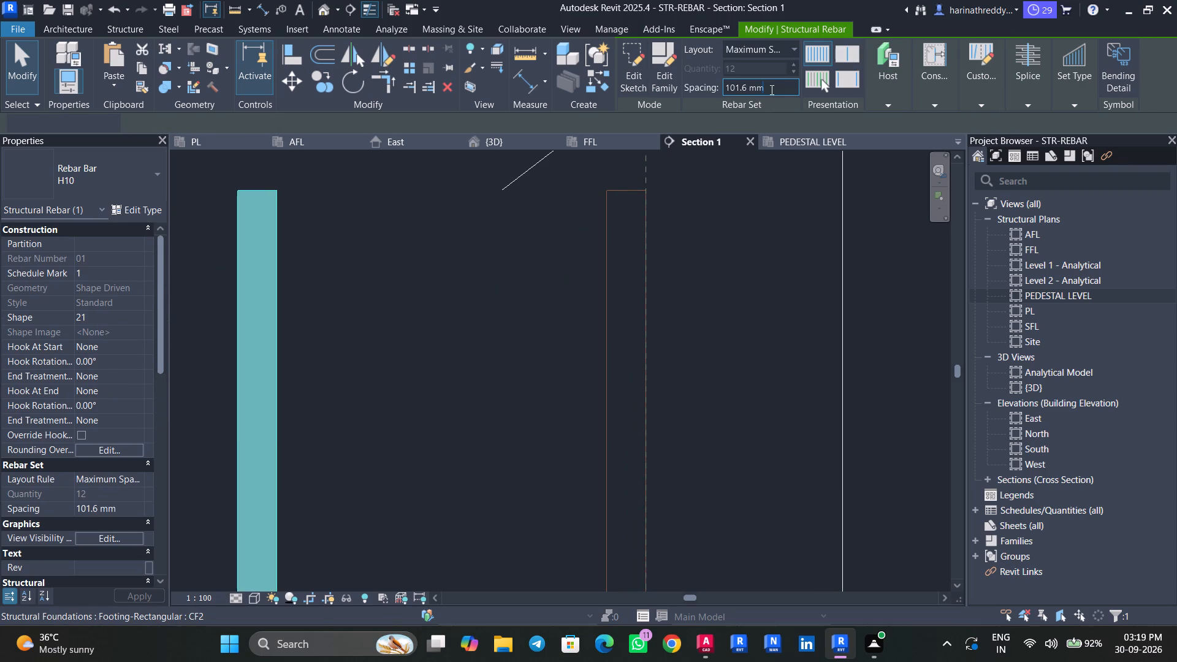
pyautogui.press('4')
pyautogui.hotkey('shift', '"')
pyautogui.press('Return')
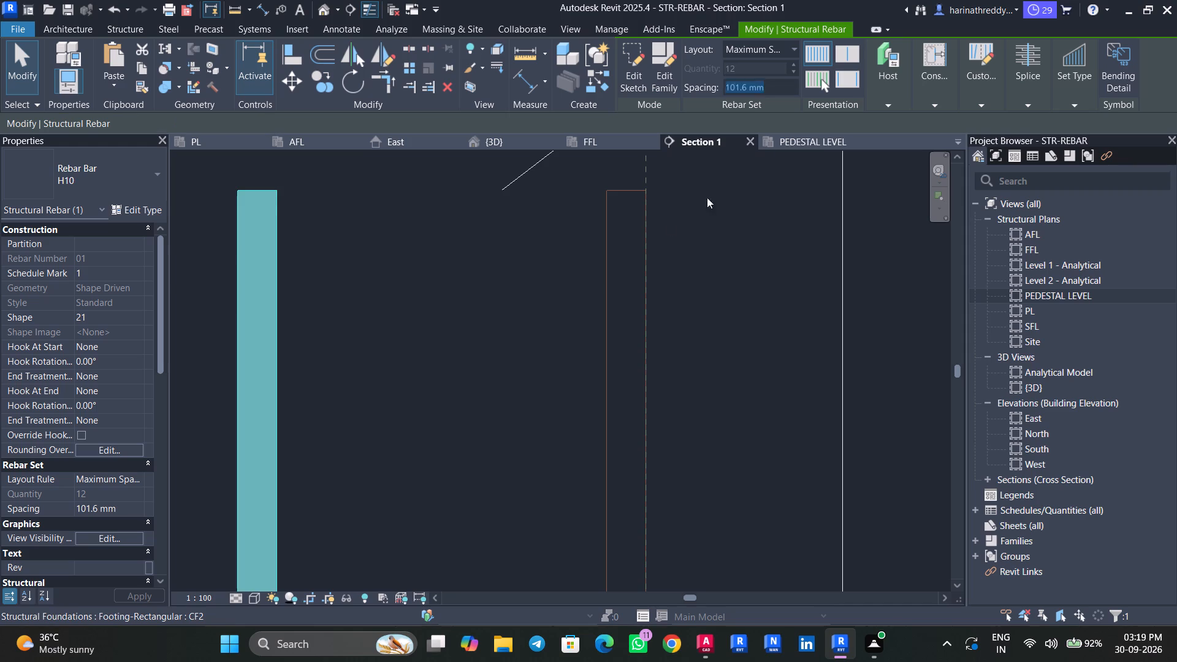
pyautogui.scroll(-20, 564, 298)
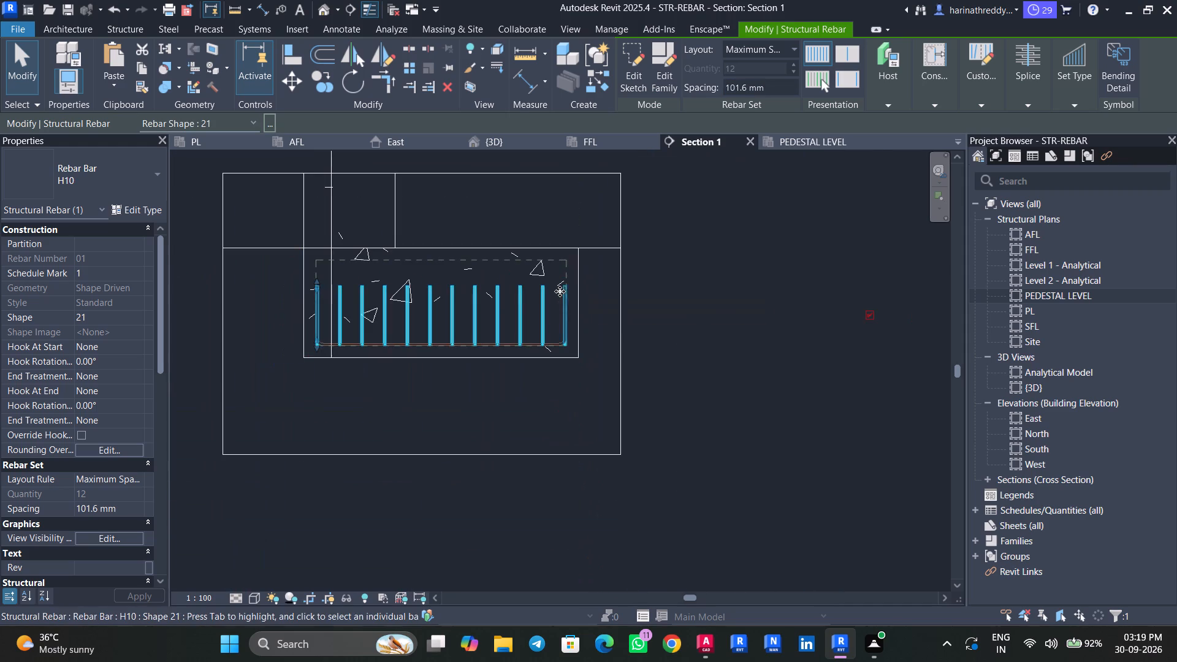
pyautogui.press('Escape')
pyautogui.press('Escape')
pyautogui.press('Escape')
# Select both H10 rebar sets in CF2 and show them unobscured in the {3D} view.
pyautogui.scroll(1, 321, 348)
pyautogui.scroll(-1, 321, 349)
pyautogui.scroll(10, 321, 350)
pyautogui.scroll(-1, 303, 342)
pyautogui.scroll(2, 303, 342)
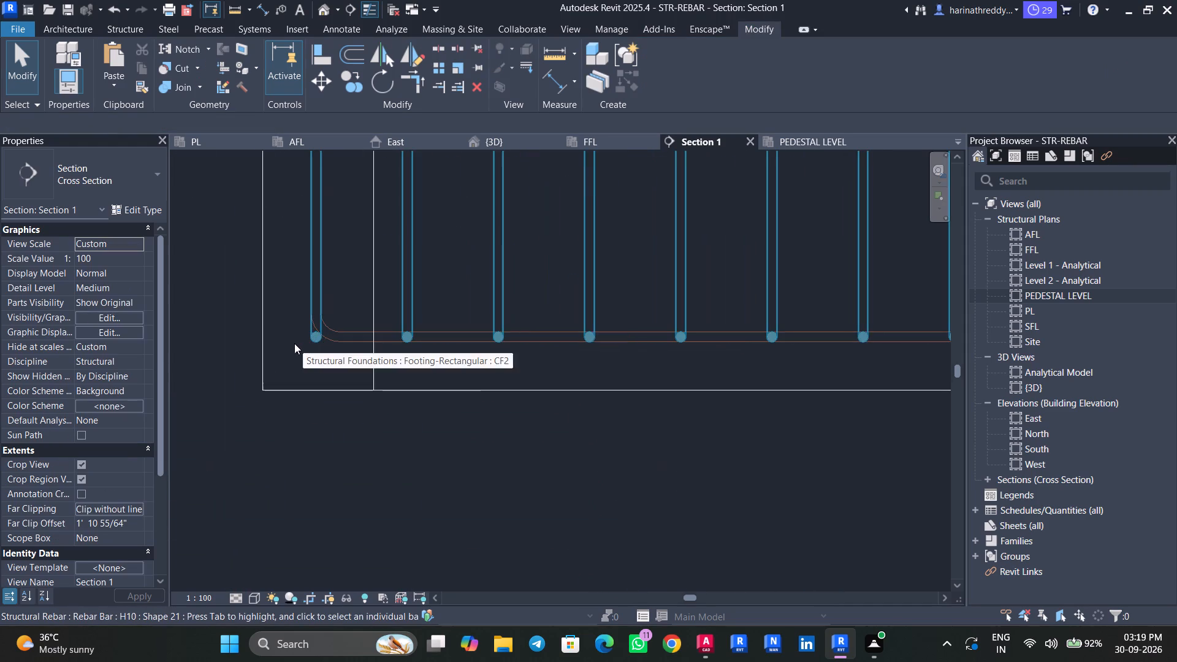
pyautogui.scroll(-8, 337, 253)
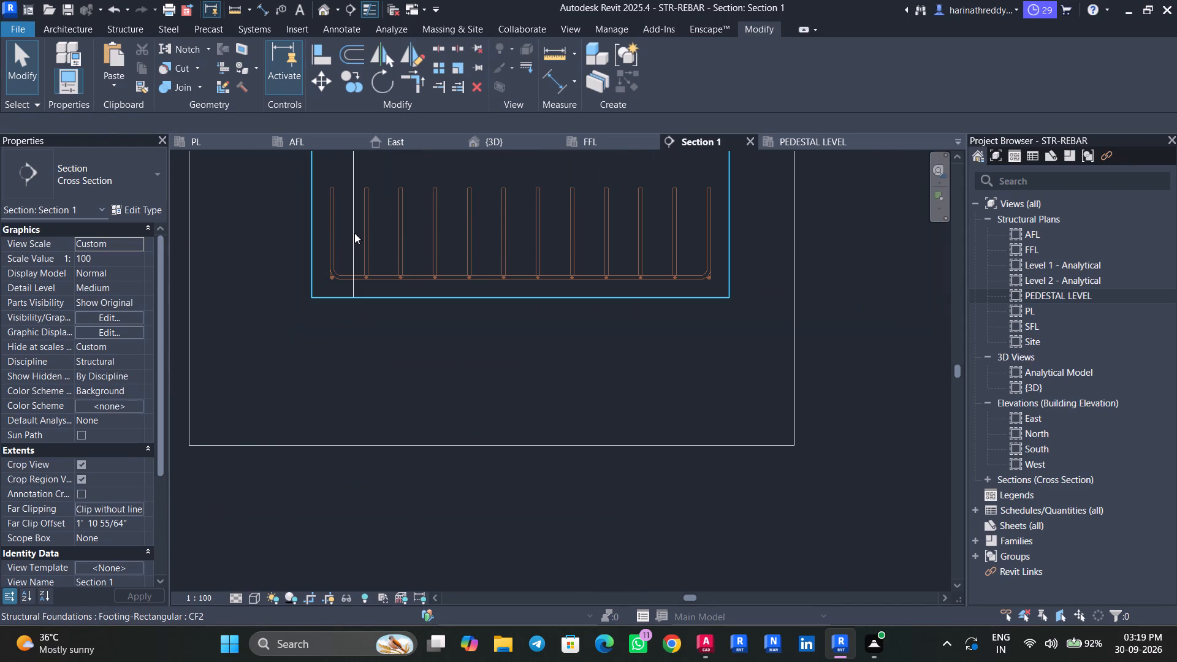
pyautogui.click(364, 232)
pyautogui.write('SA')
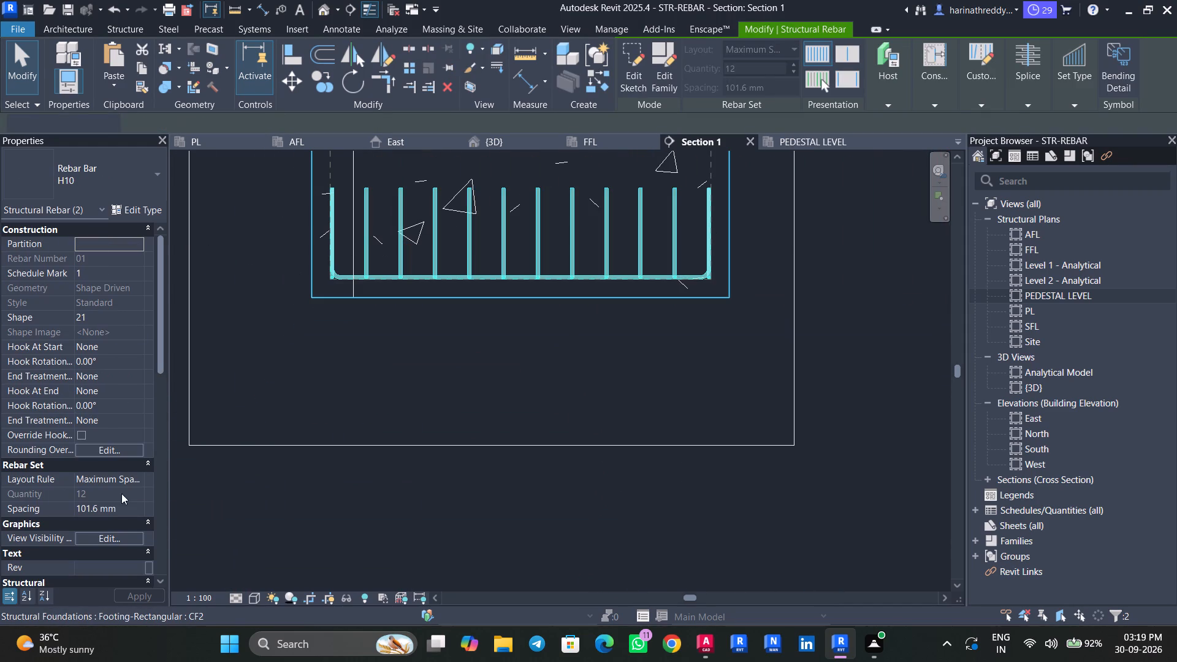
pyautogui.click(124, 541)
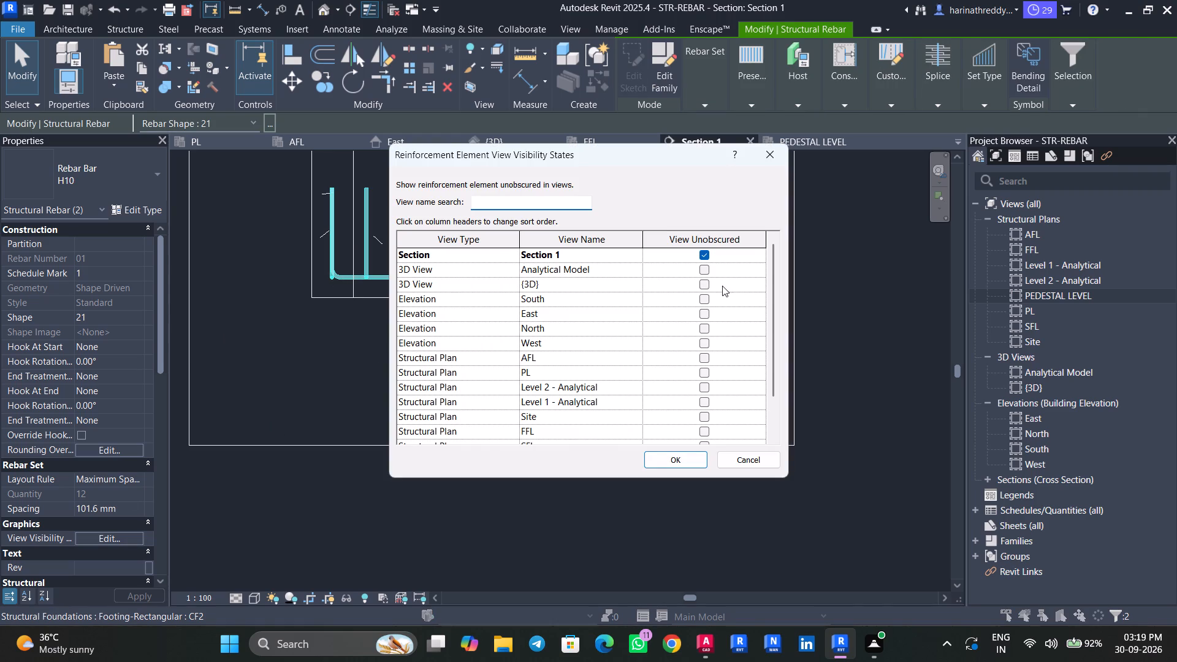
pyautogui.click(705, 289)
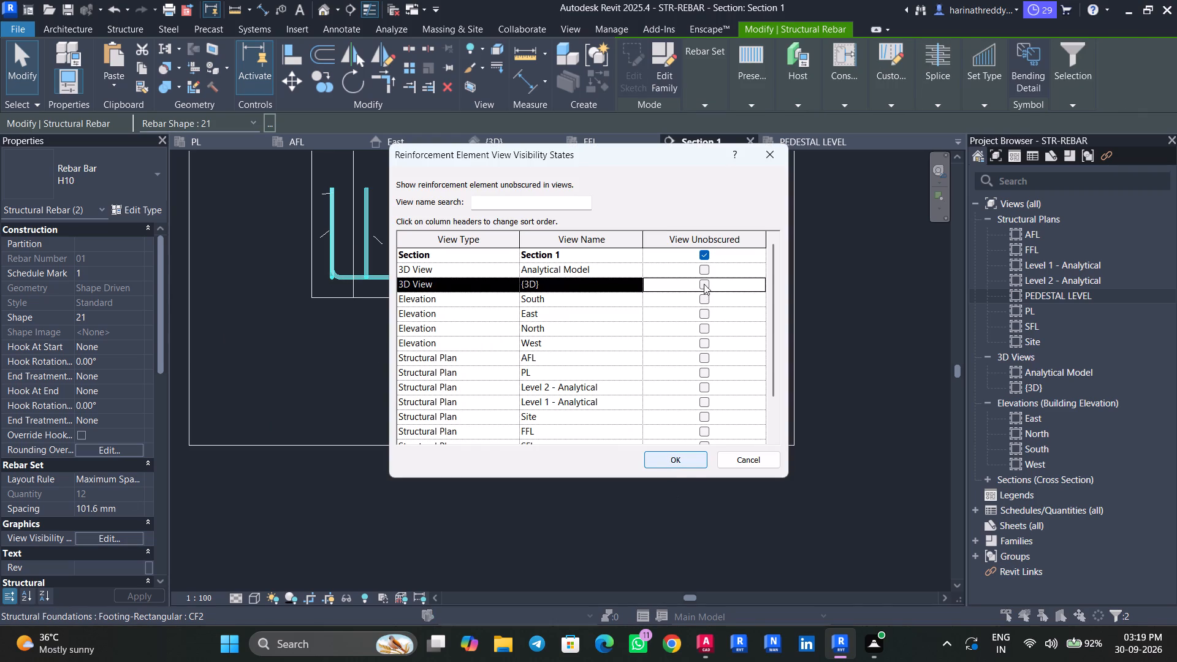
pyautogui.click(703, 283)
pyautogui.click(695, 455)
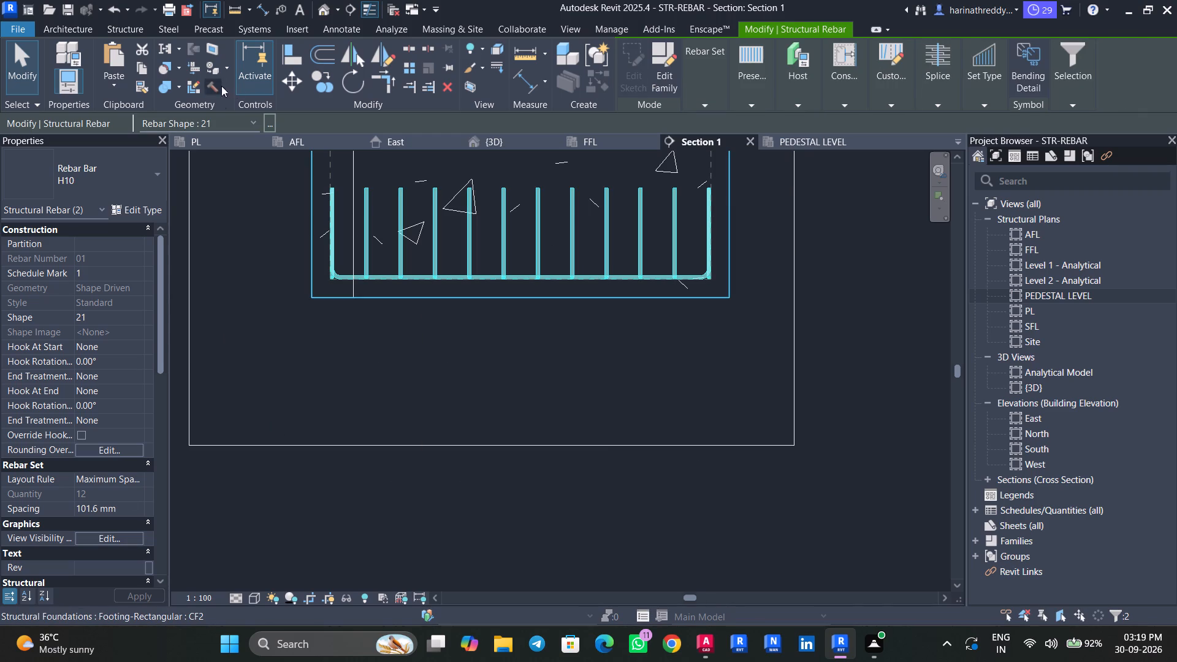
pyautogui.press('Escape')
pyautogui.press('Escape')
# Examine CF2's reinforcement cage in the {3D} view, checking where the two bar sets meet at the footing's corner.
pyautogui.click(489, 143)
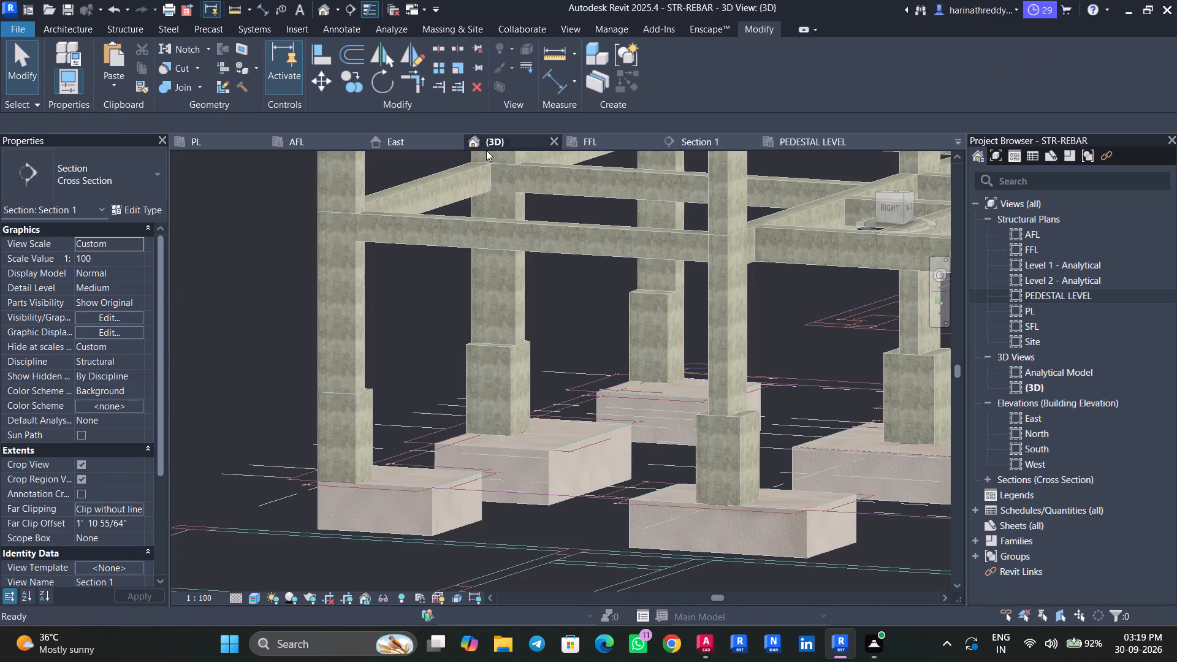
pyautogui.scroll(-7, 446, 379)
pyautogui.moveTo(653, 452); pyautogui.dragTo(302, 441, button='middle')
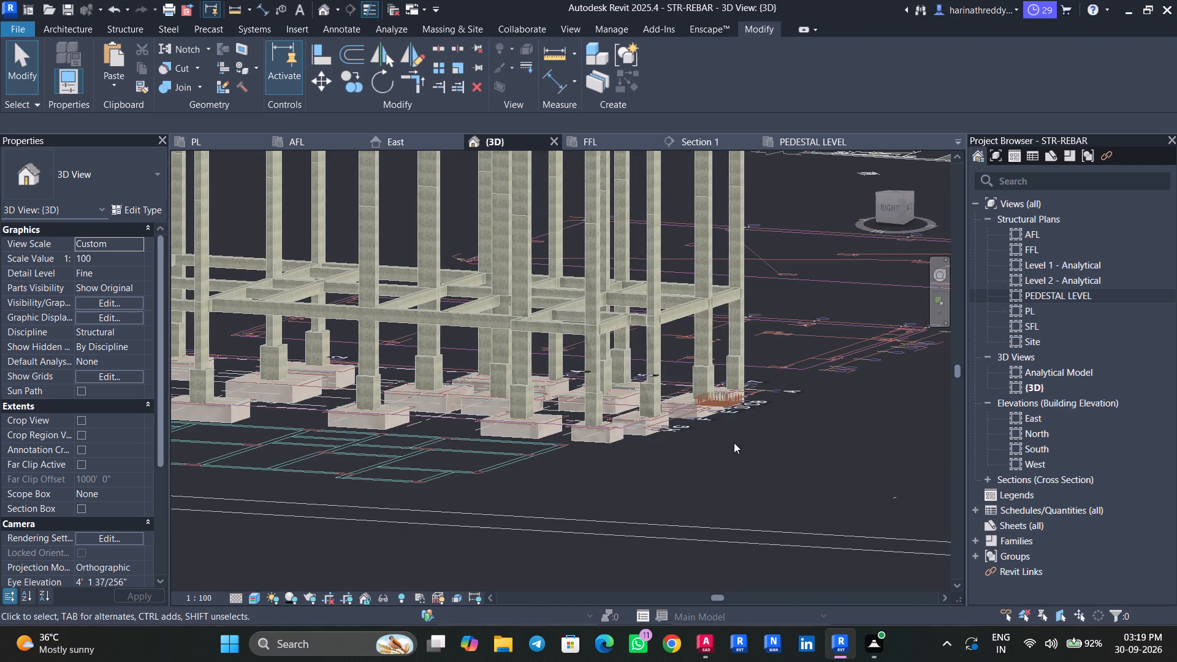
pyautogui.scroll(20, 709, 427)
pyautogui.press('Escape')
pyautogui.press('Escape')
pyautogui.moveTo(844, 417); pyautogui.dragTo(824, 452, button='middle')
pyautogui.keyDown('shift'); pyautogui.moveTo(828, 451); pyautogui.dragTo(823, 464, button='middle'); pyautogui.keyUp('shift')
pyautogui.moveTo(822, 443); pyautogui.dragTo(655, 623, button='middle')
pyautogui.scroll(1, 752, 524)
pyautogui.moveTo(819, 435); pyautogui.dragTo(799, 476, button='middle')
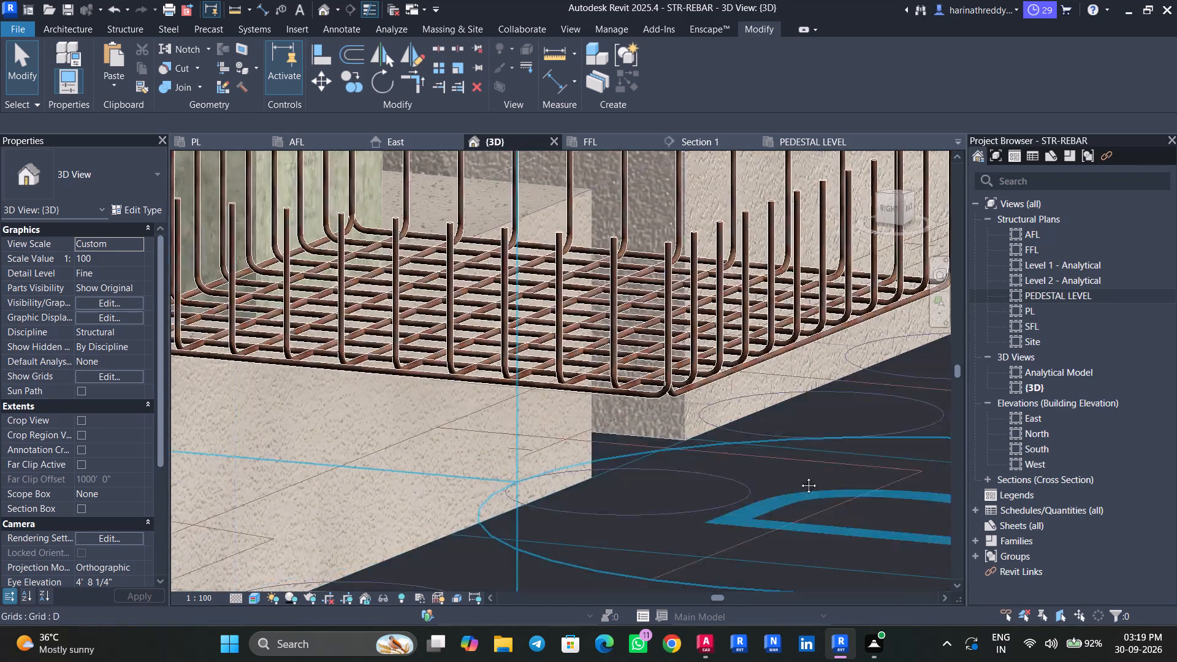
pyautogui.moveTo(799, 476); pyautogui.dragTo(770, 520, button='middle')
pyautogui.keyDown('shift'); pyautogui.moveTo(848, 466); pyautogui.dragTo(844, 487, button='middle'); pyautogui.keyUp('shift')
pyautogui.moveTo(840, 401); pyautogui.dragTo(769, 610, button='middle')
pyautogui.scroll(6, 667, 415)
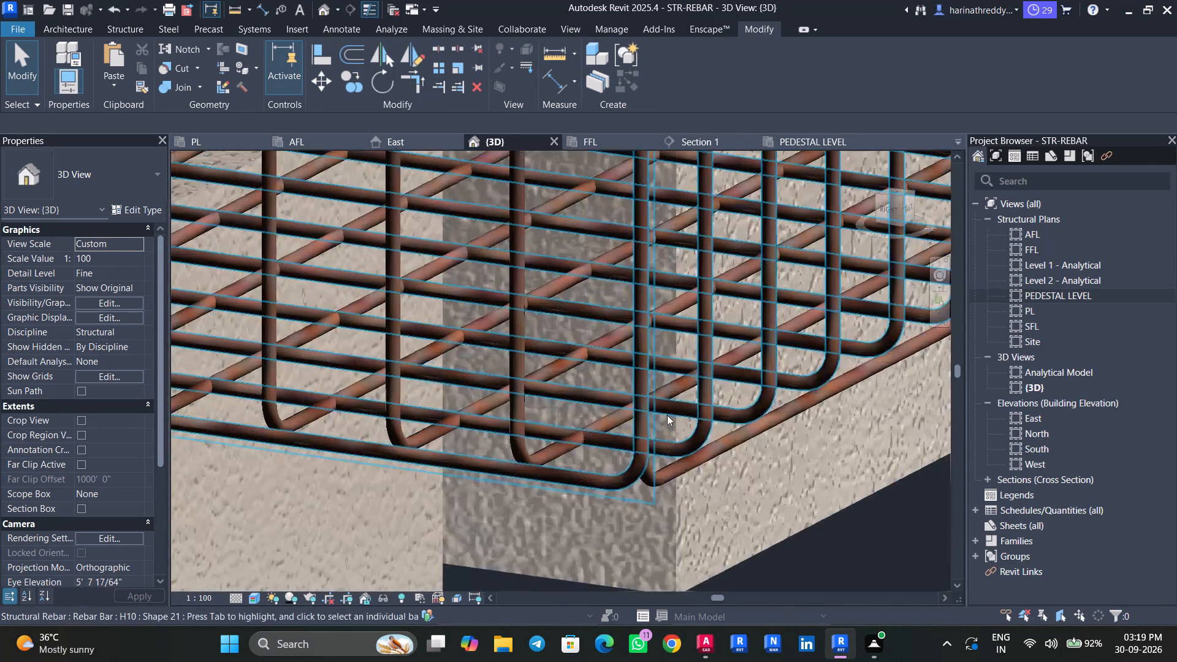
pyautogui.click(641, 413)
pyautogui.keyDown('shift'); pyautogui.moveTo(685, 417); pyautogui.dragTo(669, 476, button='middle'); pyautogui.keyUp('shift')
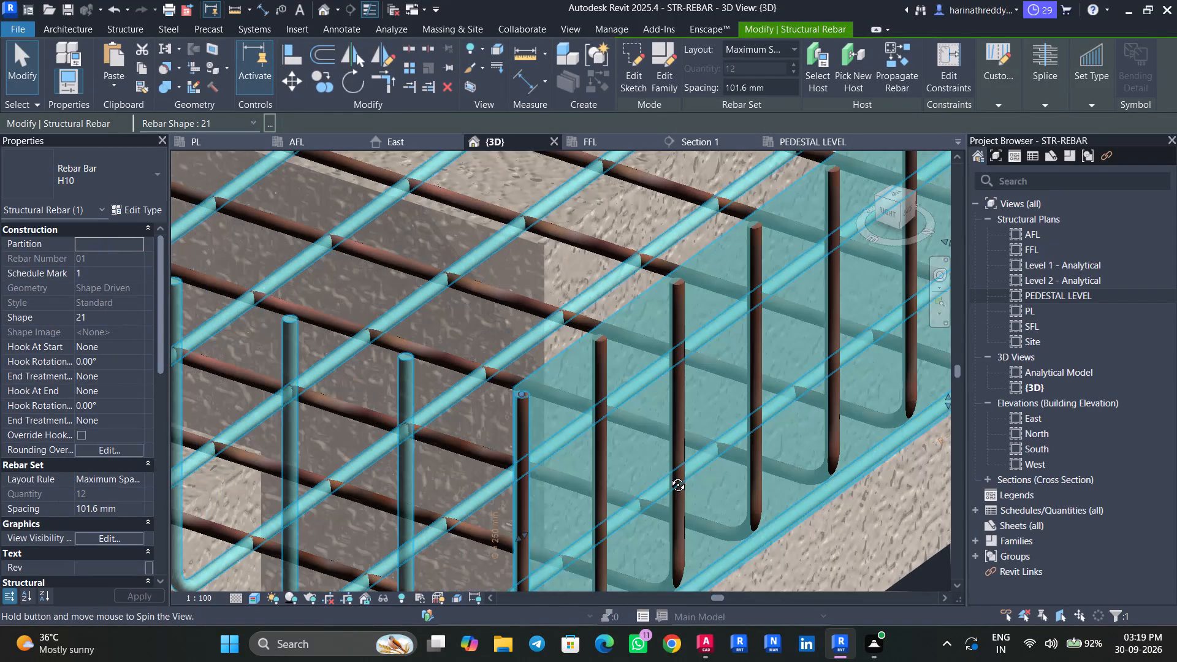
pyautogui.keyDown('shift'); pyautogui.moveTo(669, 476); pyautogui.dragTo(669, 476, button='middle'); pyautogui.keyUp('shift')
pyautogui.press('Escape')
pyautogui.click(514, 447)
pyautogui.press('Escape')
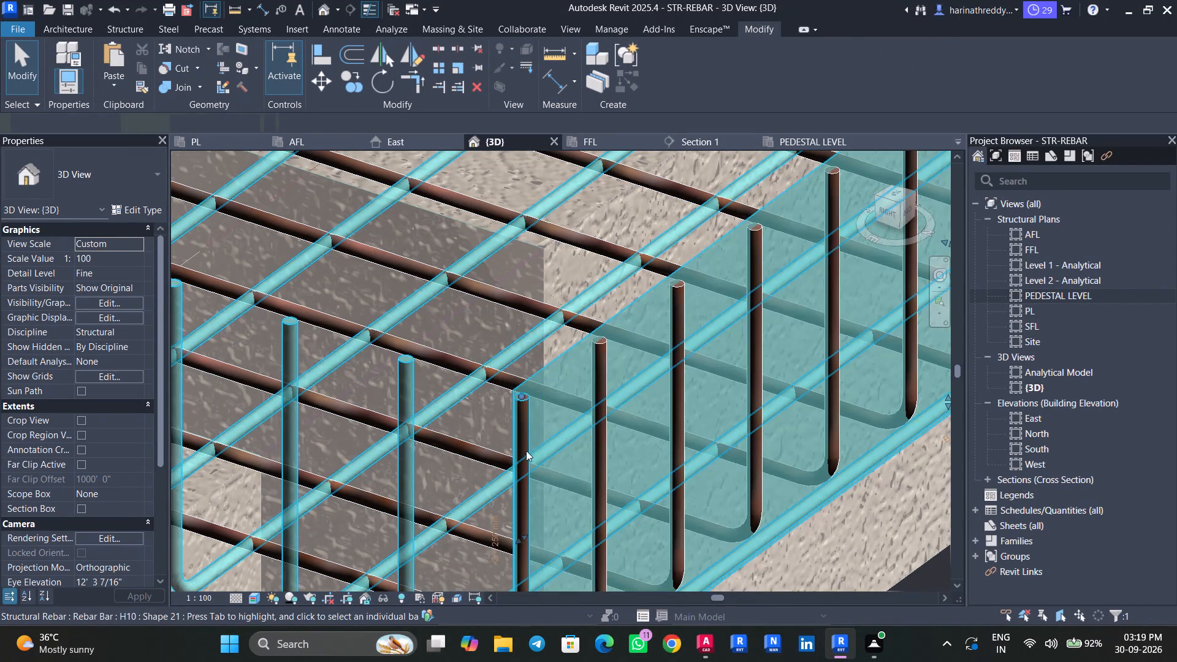
pyautogui.press('Escape')
pyautogui.keyDown('shift'); pyautogui.moveTo(640, 446); pyautogui.dragTo(653, 435, button='middle'); pyautogui.keyUp('shift')
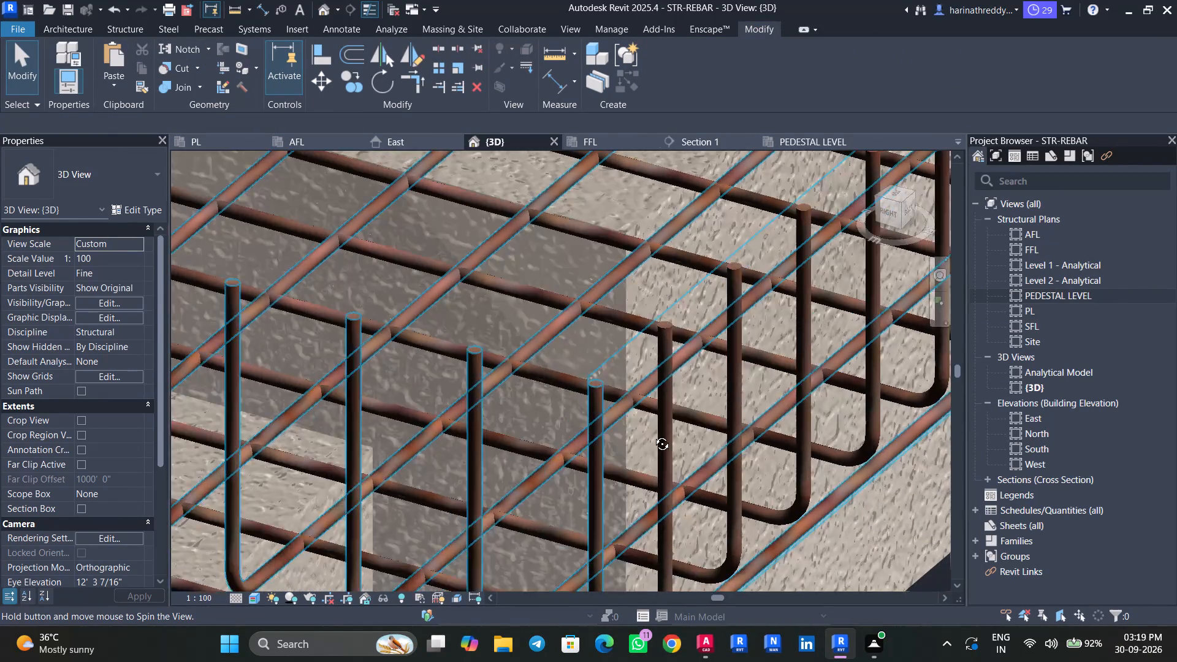
pyautogui.keyDown('shift'); pyautogui.moveTo(653, 435); pyautogui.dragTo(657, 408, button='middle'); pyautogui.keyUp('shift')
pyautogui.click(630, 523)
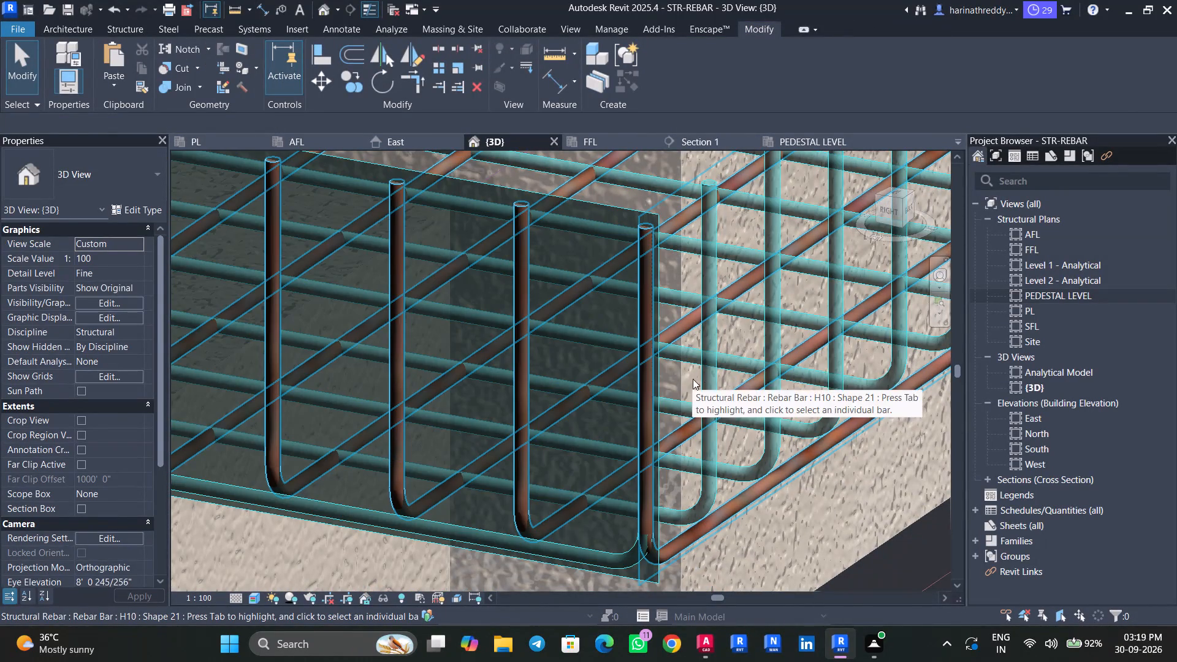
pyautogui.press('Escape')
pyautogui.press('Escape')
pyautogui.press('Escape')
pyautogui.press('Escape')
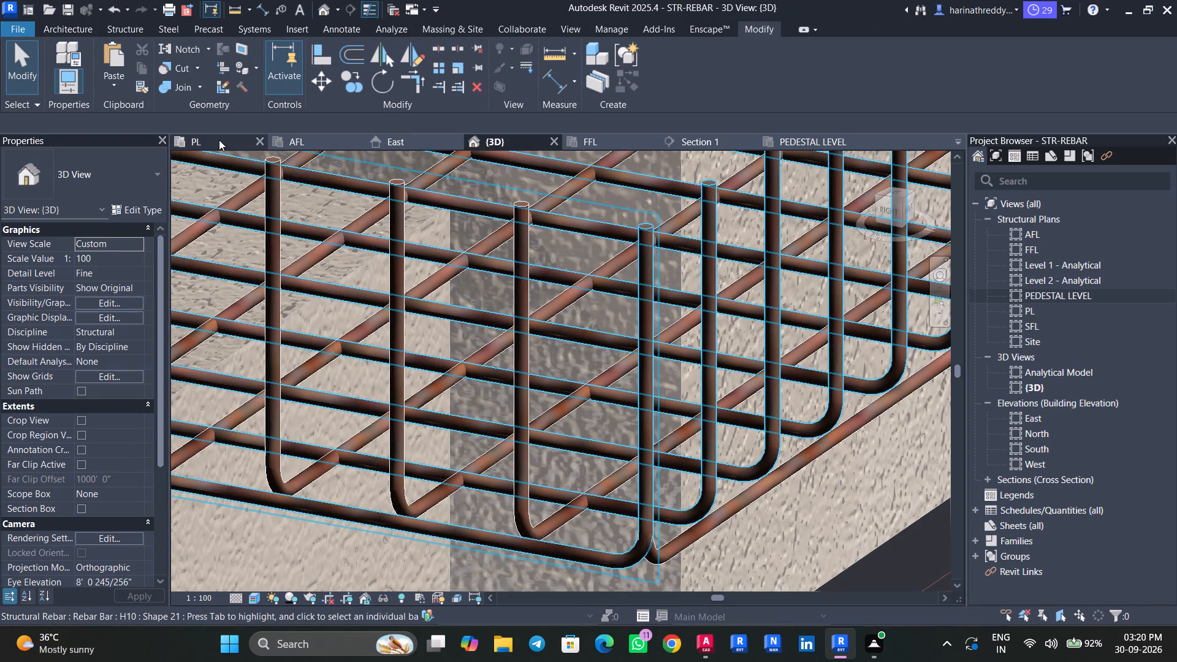
# In Section 1, pull both end bars of the perpendicular set inward, just inside the upright legs of the crossing U-bar.
pyautogui.click(706, 149)
pyautogui.scroll(-2, 556, 292)
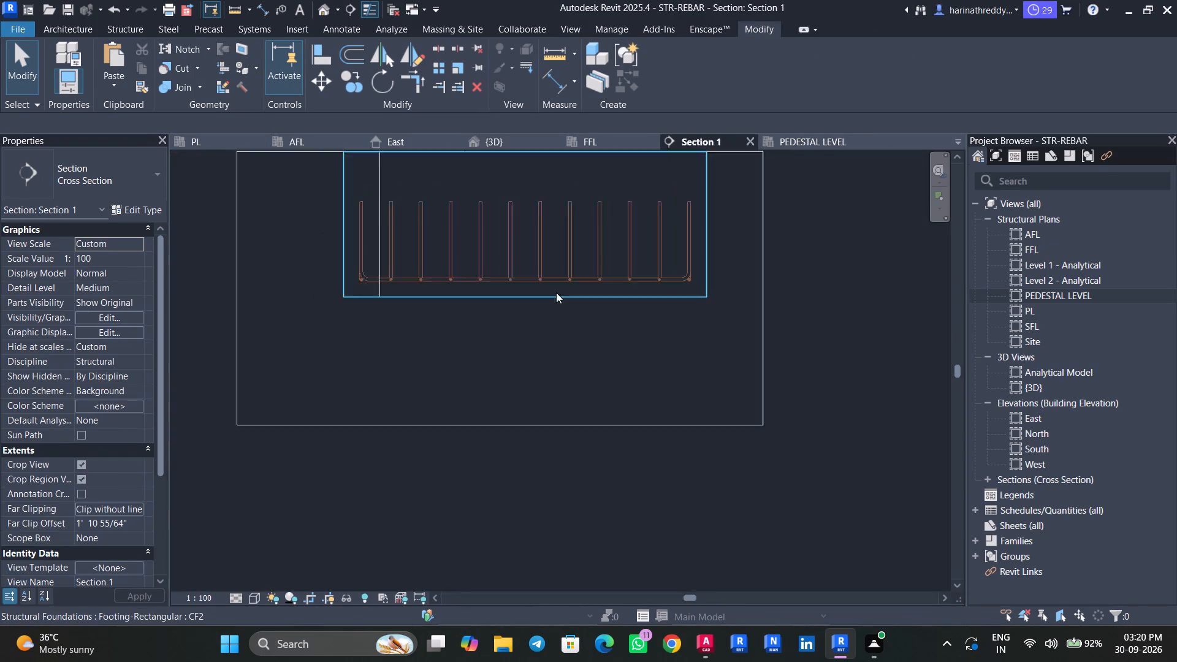
pyautogui.scroll(-1, 556, 292)
pyautogui.click(541, 271)
pyautogui.scroll(20, 417, 261)
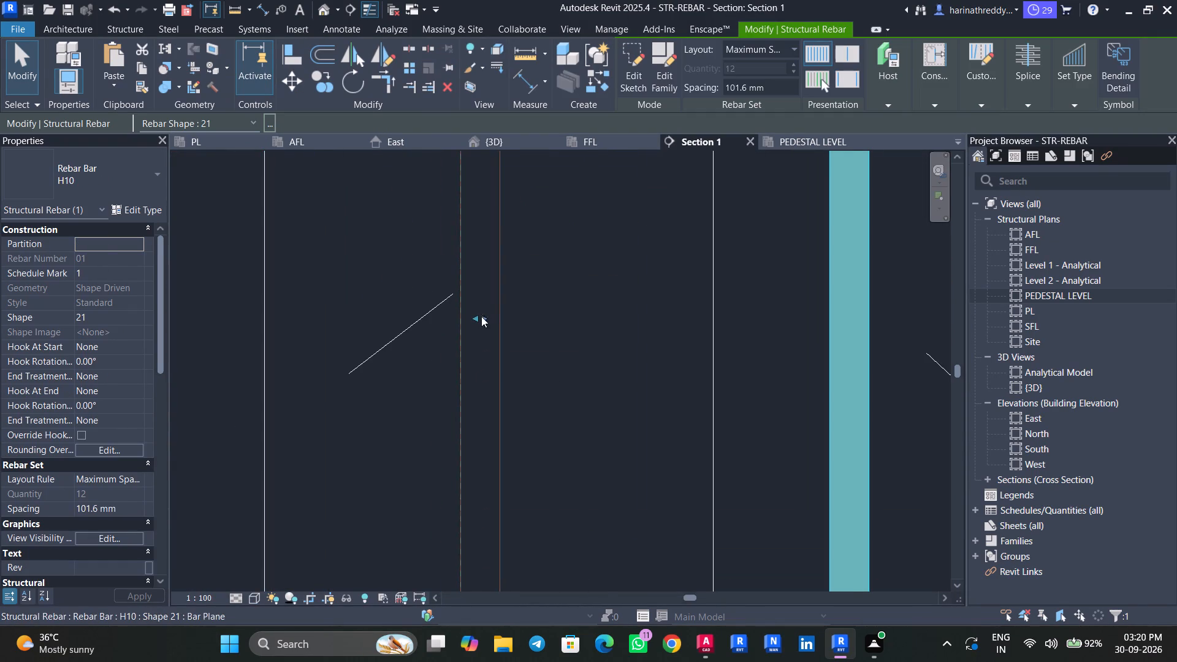
pyautogui.moveTo(484, 316); pyautogui.dragTo(528, 321)
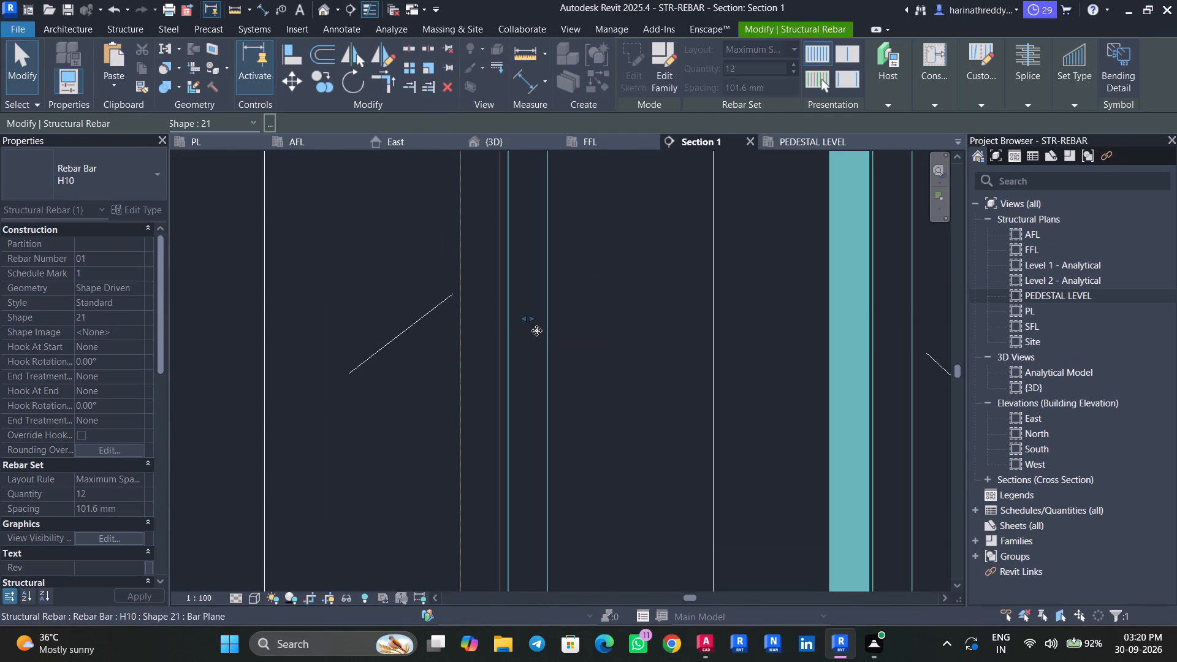
pyautogui.scroll(-7, 578, 341)
pyautogui.moveTo(603, 339); pyautogui.dragTo(405, 340, button='middle')
pyautogui.scroll(-7, 406, 340)
pyautogui.moveTo(605, 360); pyautogui.dragTo(329, 368, button='middle')
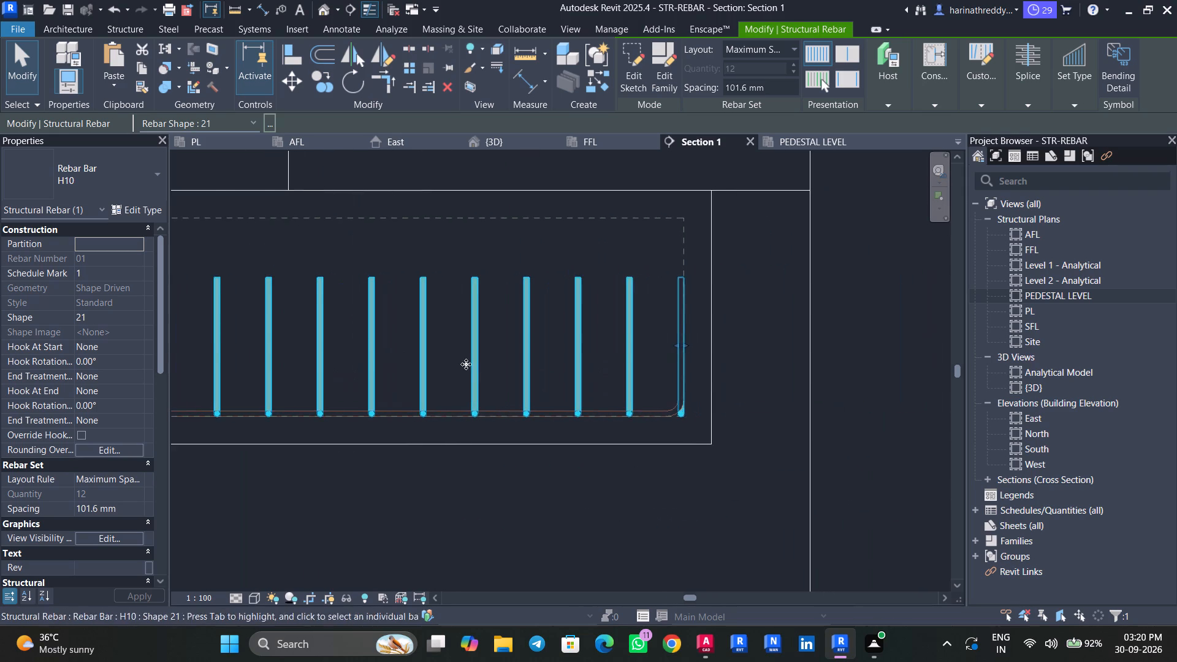
pyautogui.scroll(5, 688, 351)
pyautogui.moveTo(664, 337); pyautogui.dragTo(655, 339)
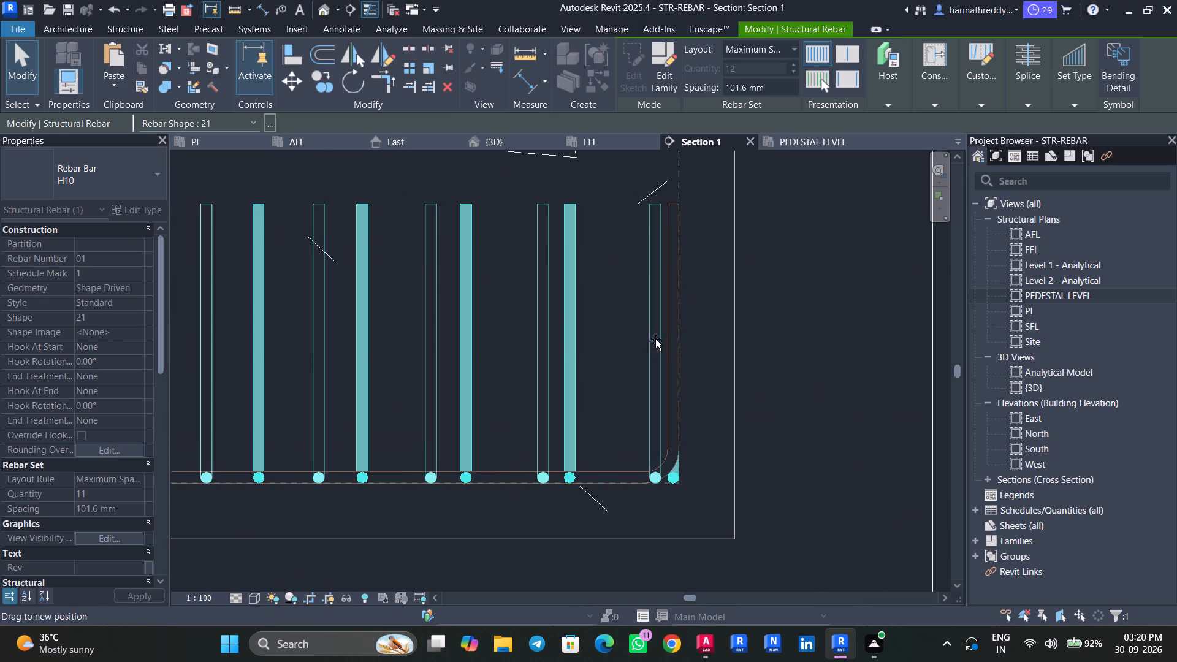
pyautogui.moveTo(655, 339); pyautogui.dragTo(657, 339)
pyautogui.press('Escape')
pyautogui.press('Escape')
pyautogui.press('Escape')
pyautogui.press('Escape')
pyautogui.scroll(-6, 774, 353)
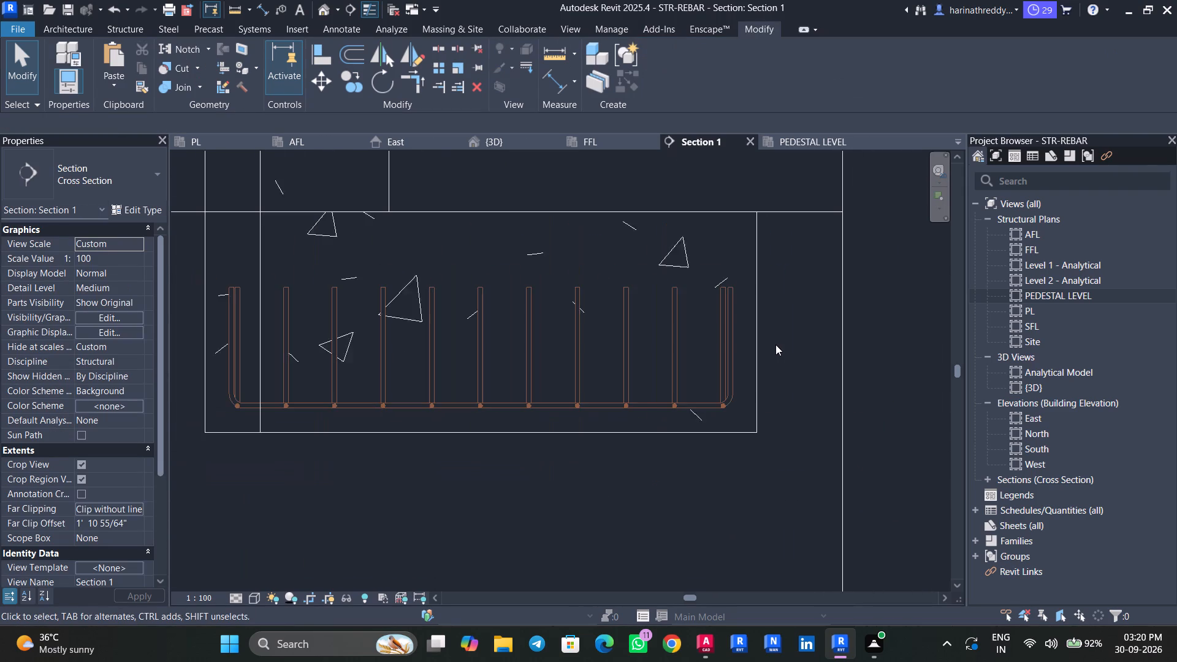
# Set leg lengths A and C of the perpendicular bar set to 150 mm each.
pyautogui.scroll(-3, 775, 344)
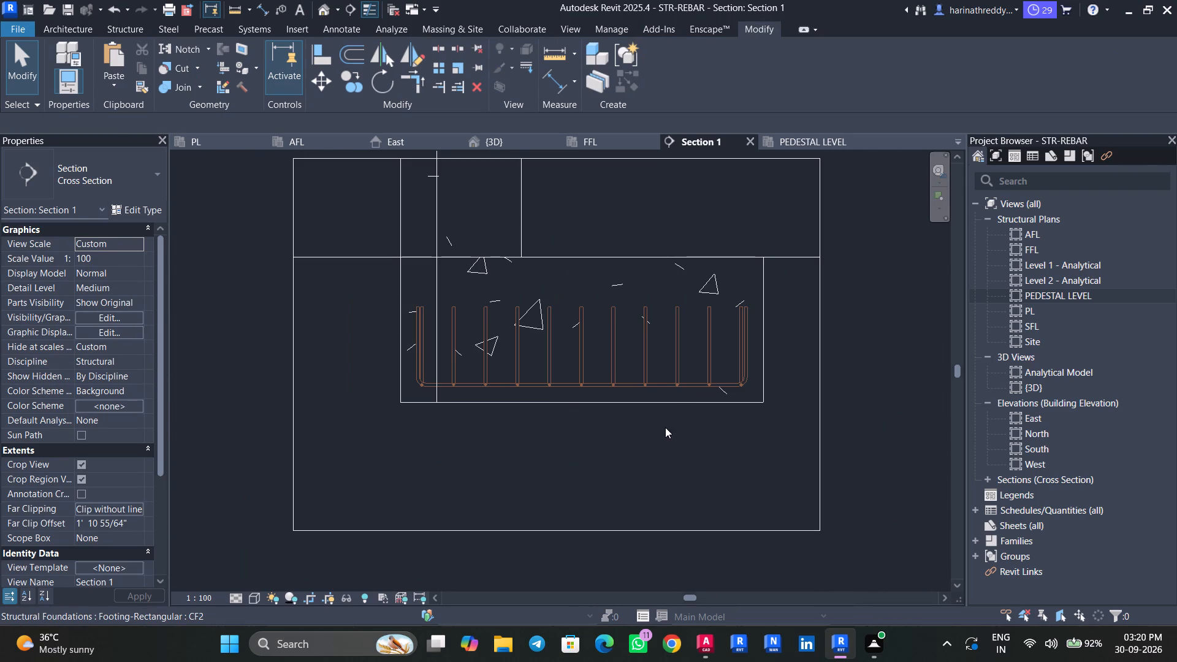
pyautogui.click(450, 357)
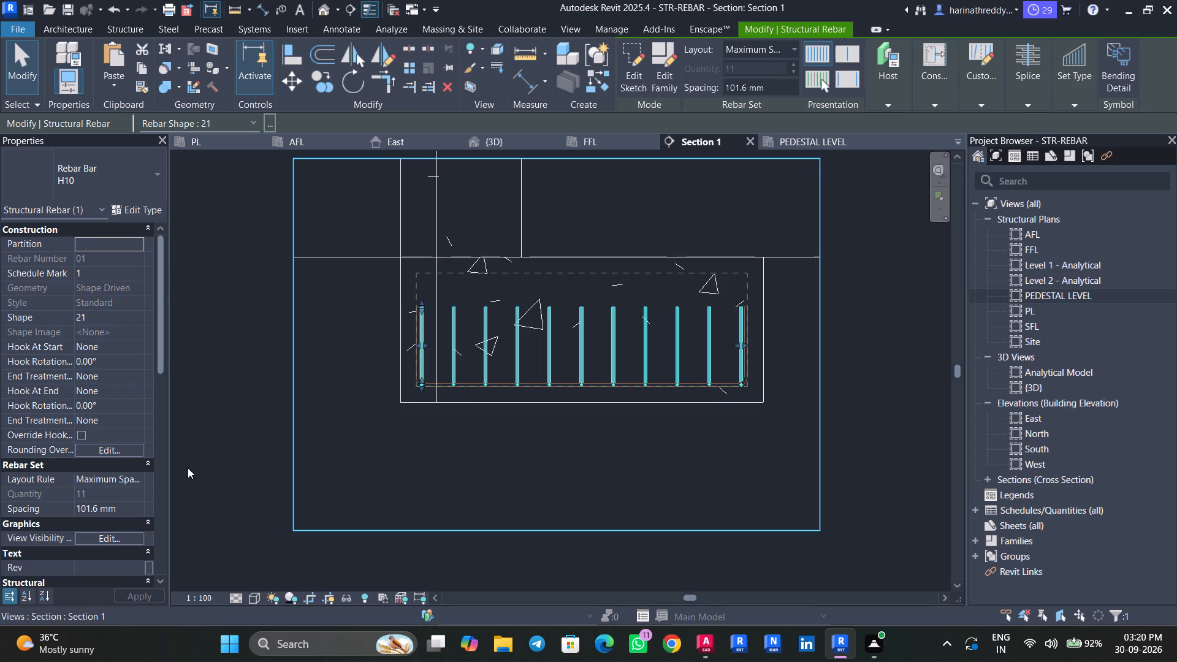
pyautogui.scroll(-5, 119, 478)
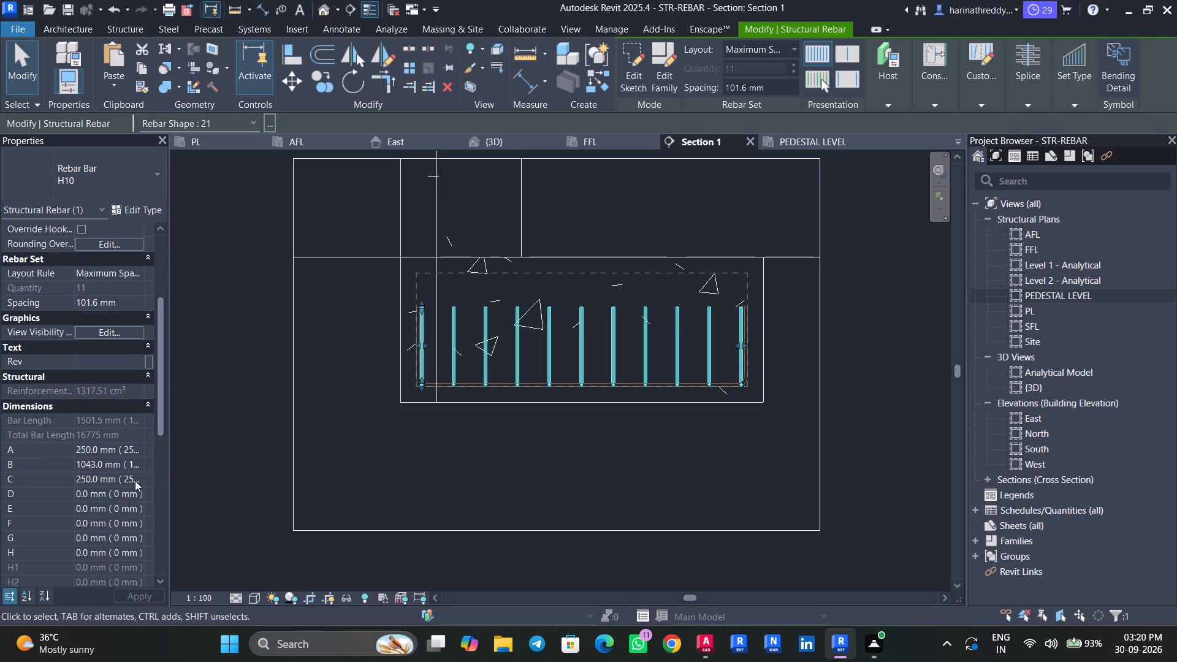
pyautogui.click(135, 475)
pyautogui.moveTo(135, 477); pyautogui.dragTo(64, 477)
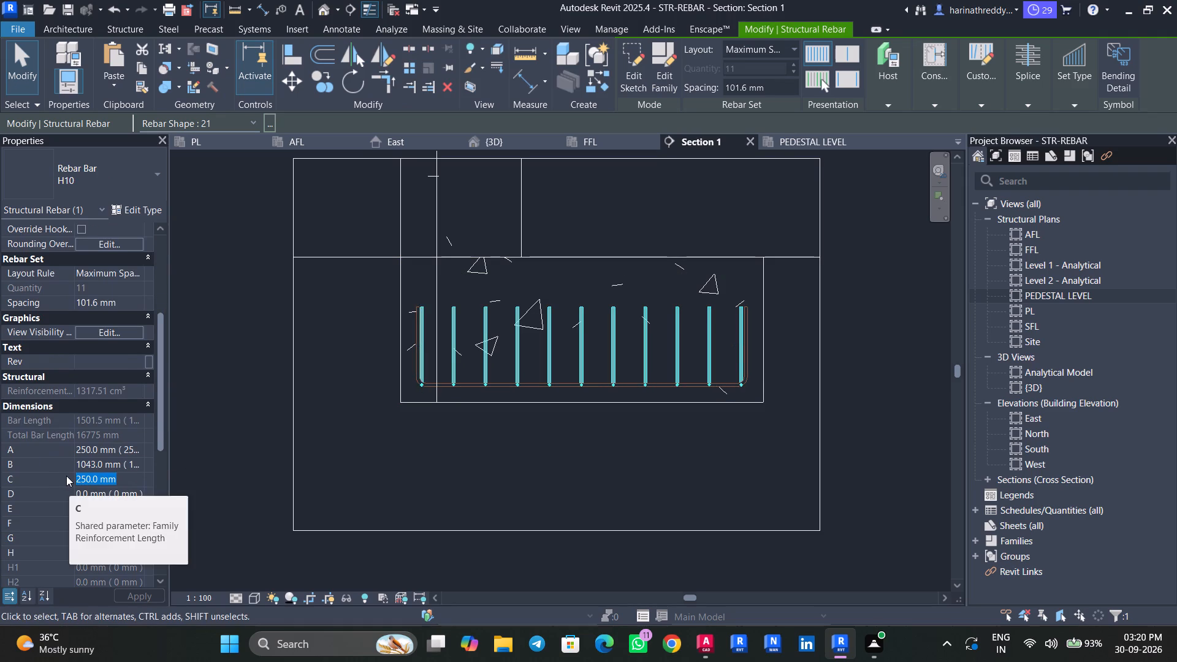
pyautogui.write('150')
pyautogui.click(124, 447)
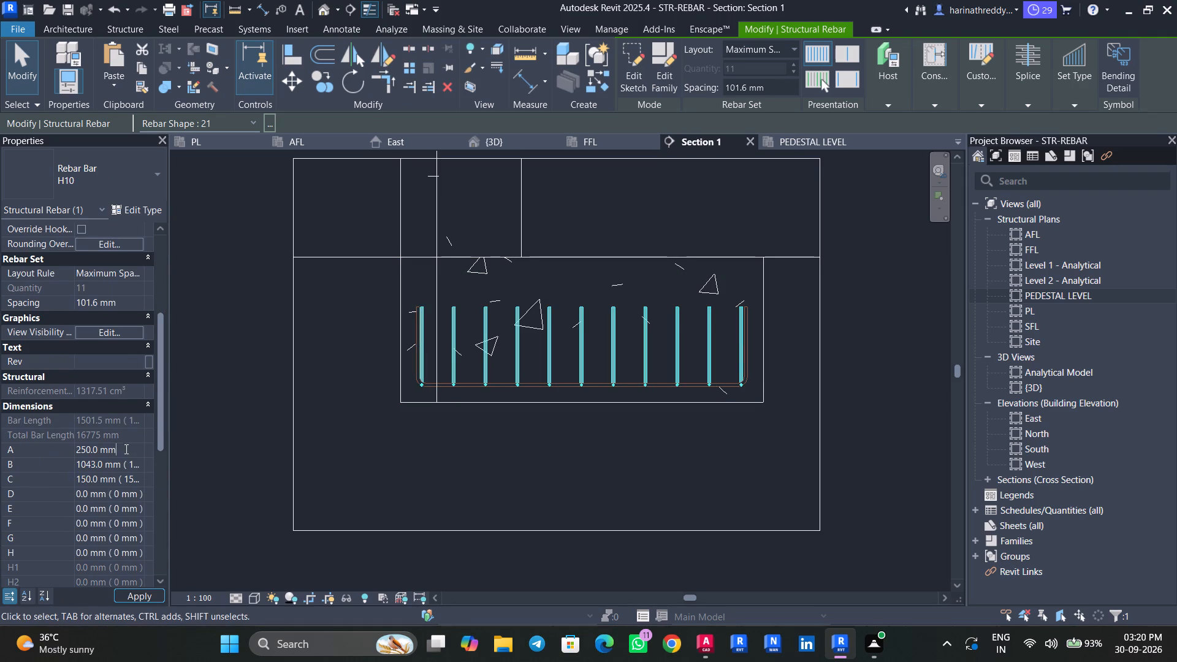
pyautogui.moveTo(128, 450); pyautogui.dragTo(58, 451)
pyautogui.press('1')
pyautogui.write('50')
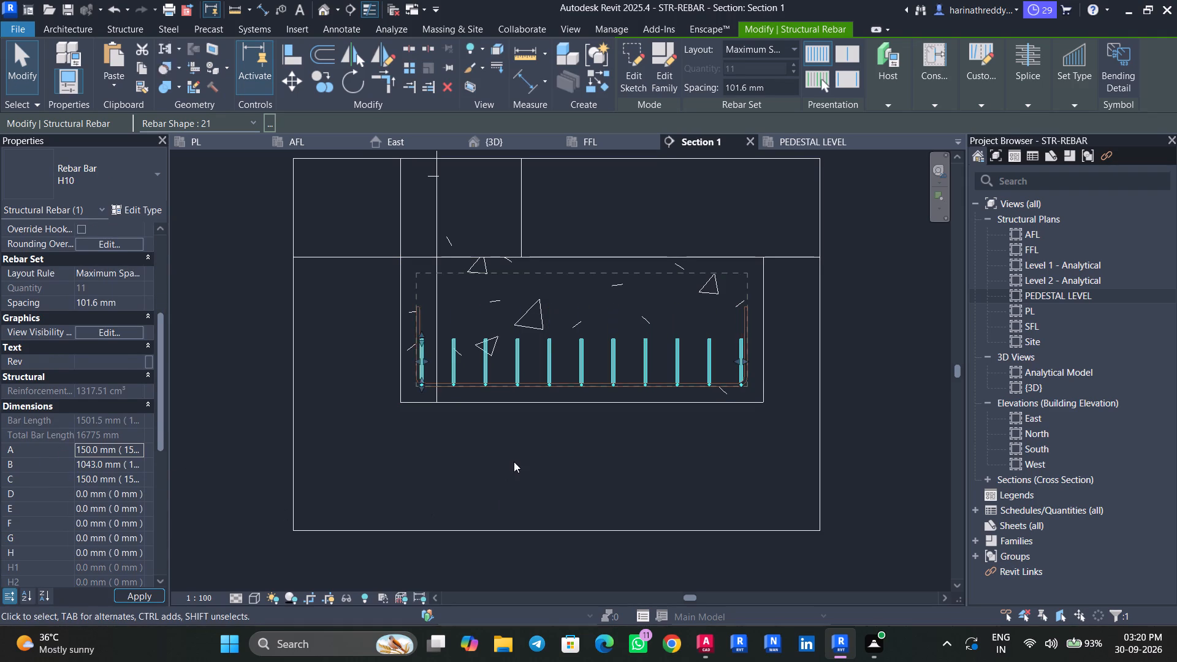
pyautogui.click(514, 462)
pyautogui.press('Escape')
pyautogui.press('Escape')
# Set leg lengths A and C of the first U-bar set, seen full length in the section, to 150 mm each.
pyautogui.click(420, 325)
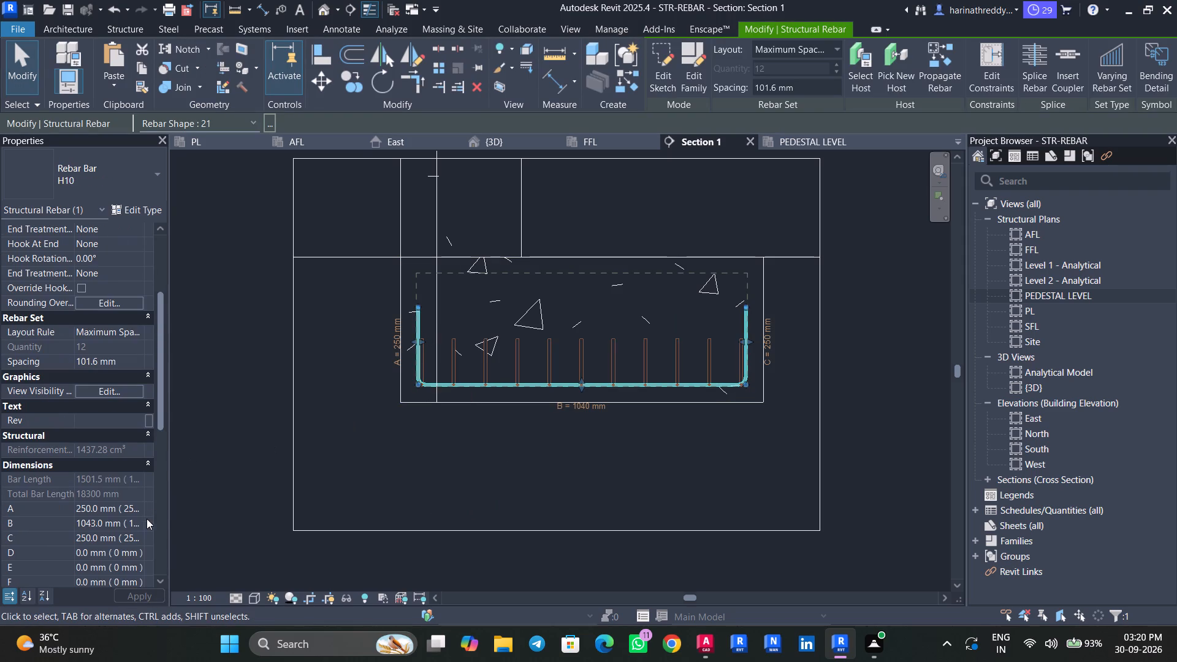
pyautogui.click(134, 508)
pyautogui.moveTo(129, 506); pyautogui.dragTo(46, 519)
pyautogui.write('15')
pyautogui.press('0')
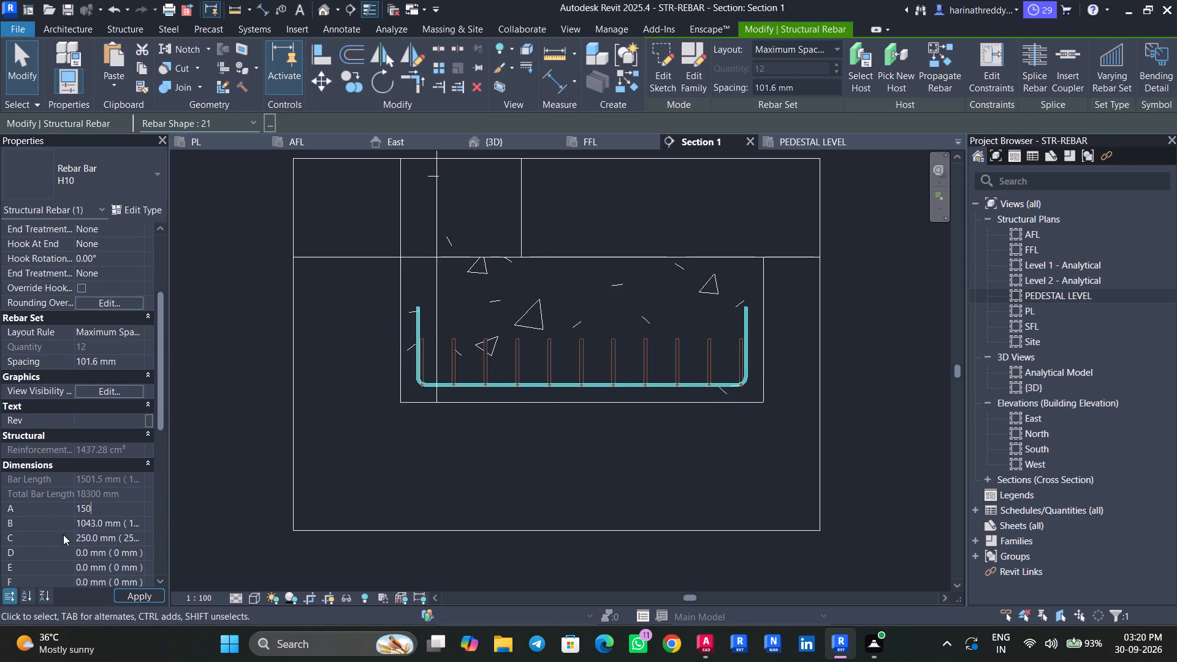
pyautogui.click(121, 544)
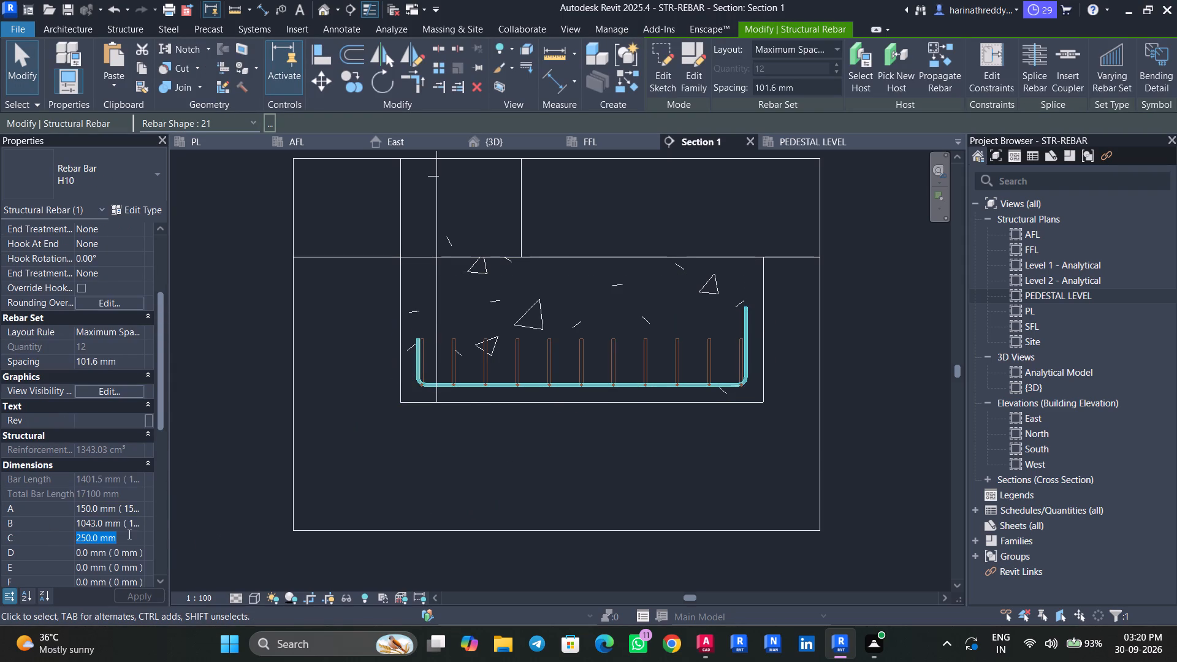
pyautogui.write('150')
pyautogui.press('Escape')
pyautogui.press('Escape')
pyautogui.press('Escape')
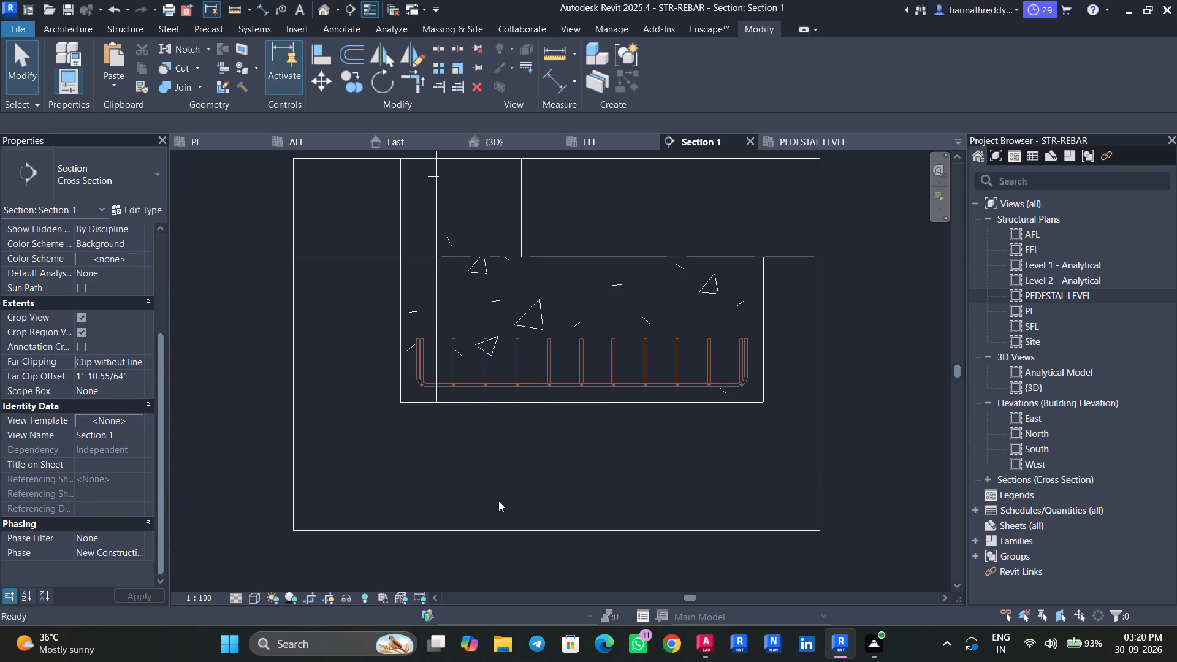
# Examine CF2's bottom reinforcement cage from several sides in the {3D} view.
pyautogui.click(505, 143)
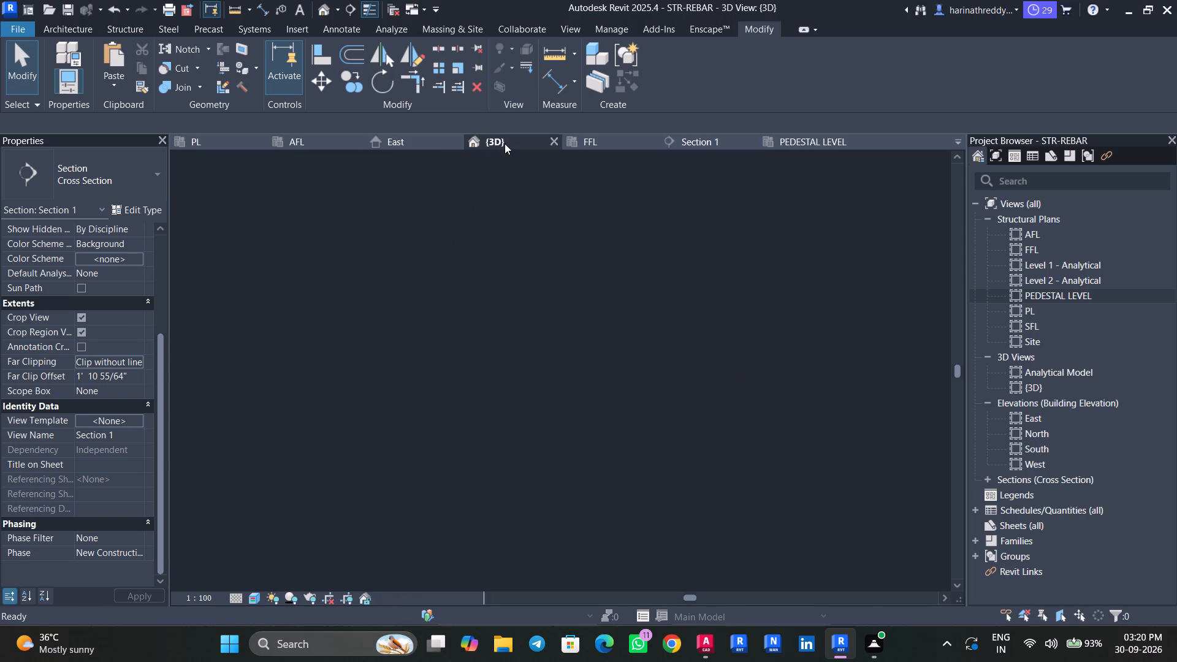
pyautogui.scroll(-13, 448, 383)
pyautogui.keyDown('shift'); pyautogui.moveTo(662, 393); pyautogui.dragTo(625, 400, button='middle'); pyautogui.keyUp('shift')
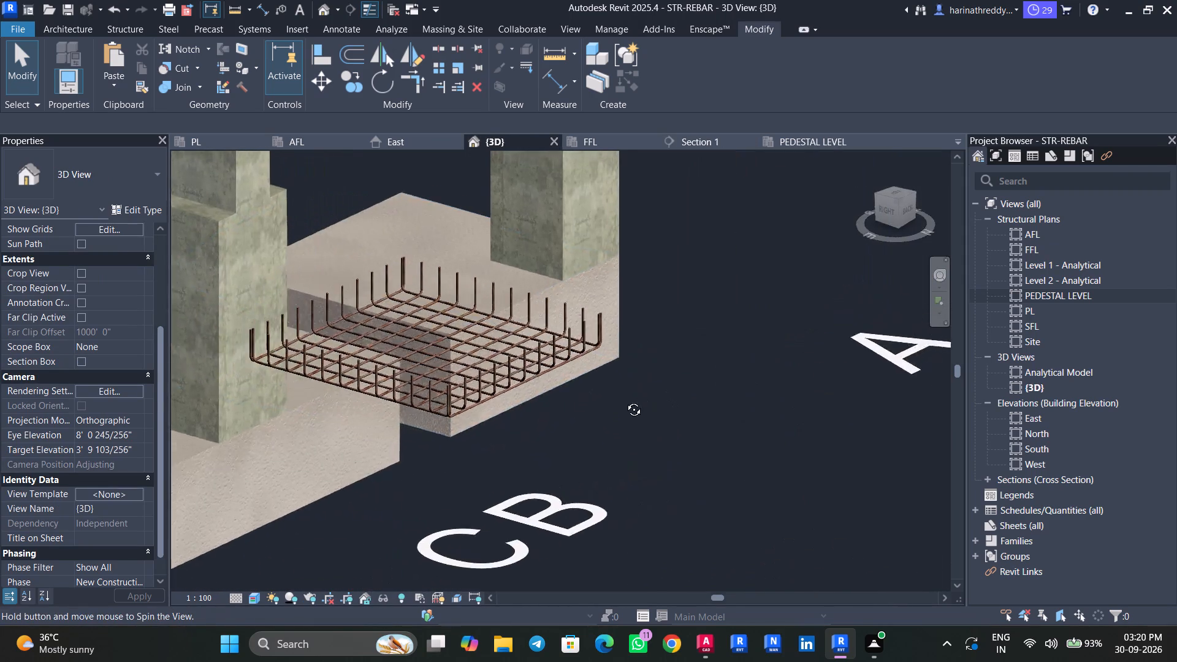
pyautogui.keyDown('shift'); pyautogui.moveTo(625, 400); pyautogui.dragTo(232, 435, button='middle'); pyautogui.keyUp('shift')
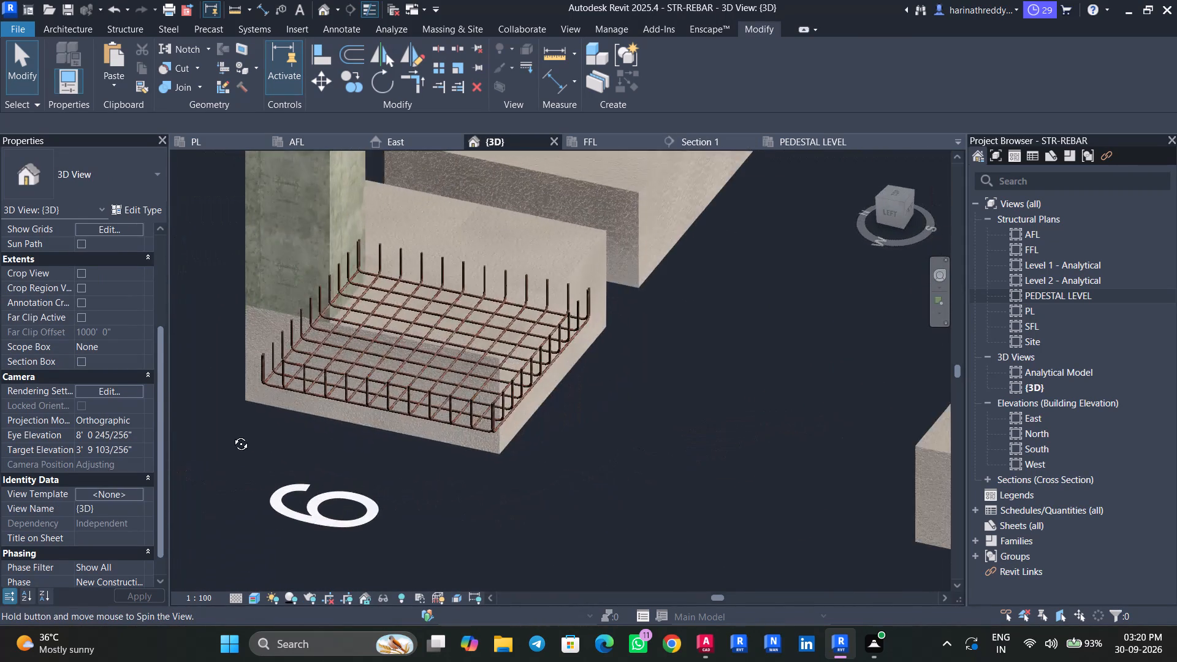
pyautogui.keyDown('shift'); pyautogui.moveTo(232, 435); pyautogui.dragTo(421, 426, button='middle'); pyautogui.keyUp('shift')
pyautogui.scroll(-3, 446, 500)
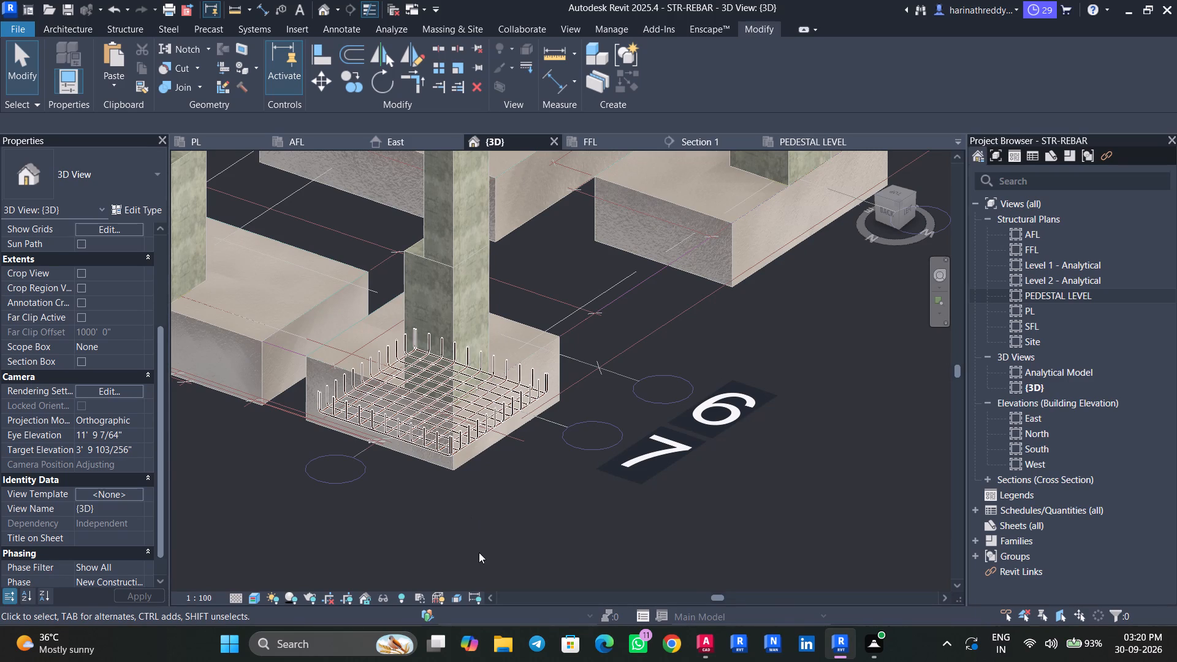
# In AutoCAD, review the typical isolated footing section and CF2's bottom and top reinforcement entries in the footing schedule.
pyautogui.click(703, 649)
pyautogui.scroll(-1, 327, 343)
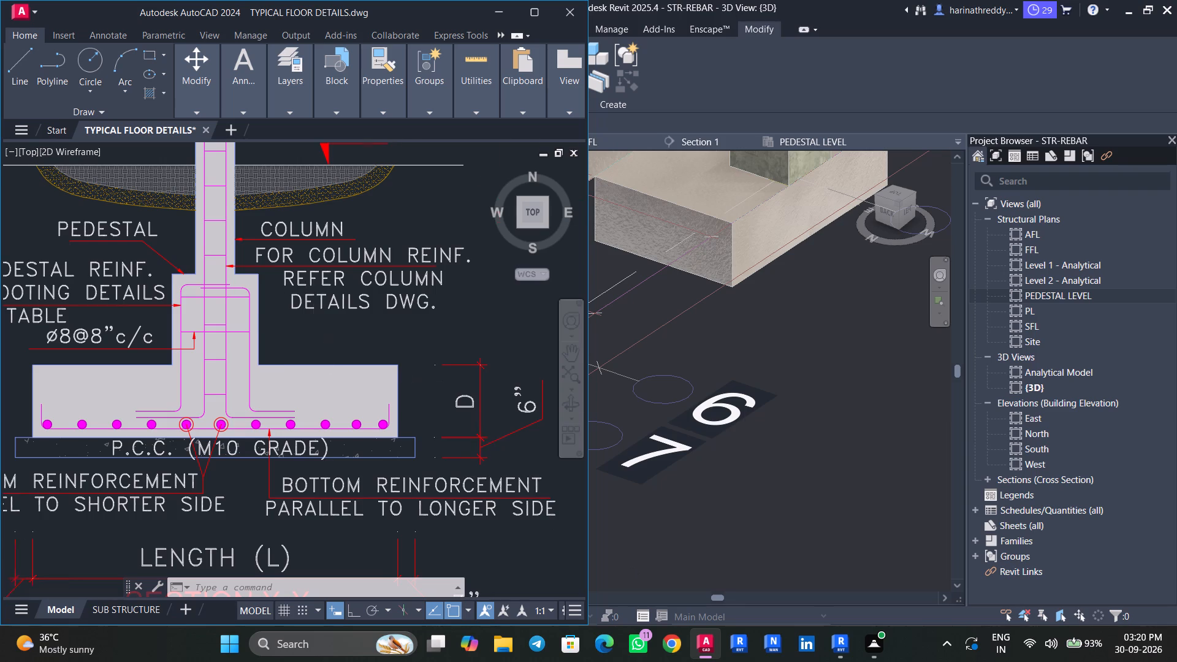
pyautogui.scroll(-2, 327, 343)
pyautogui.scroll(2, 332, 332)
pyautogui.moveTo(330, 327); pyautogui.dragTo(349, 316, button='middle')
pyautogui.scroll(-2, 349, 316)
pyautogui.moveTo(356, 304); pyautogui.dragTo(344, 373, button='middle')
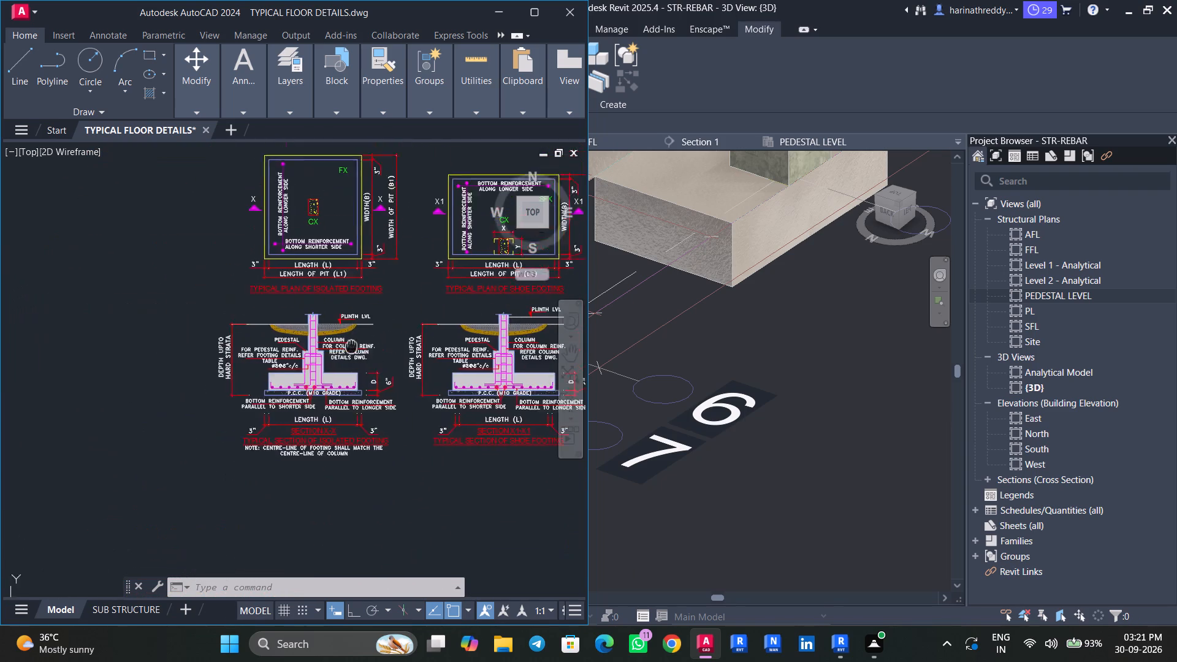
pyautogui.moveTo(344, 373); pyautogui.dragTo(326, 443, button='middle')
pyautogui.scroll(-4, 330, 377)
pyautogui.scroll(4, 352, 305)
pyautogui.moveTo(353, 308); pyautogui.dragTo(552, 443, button='middle')
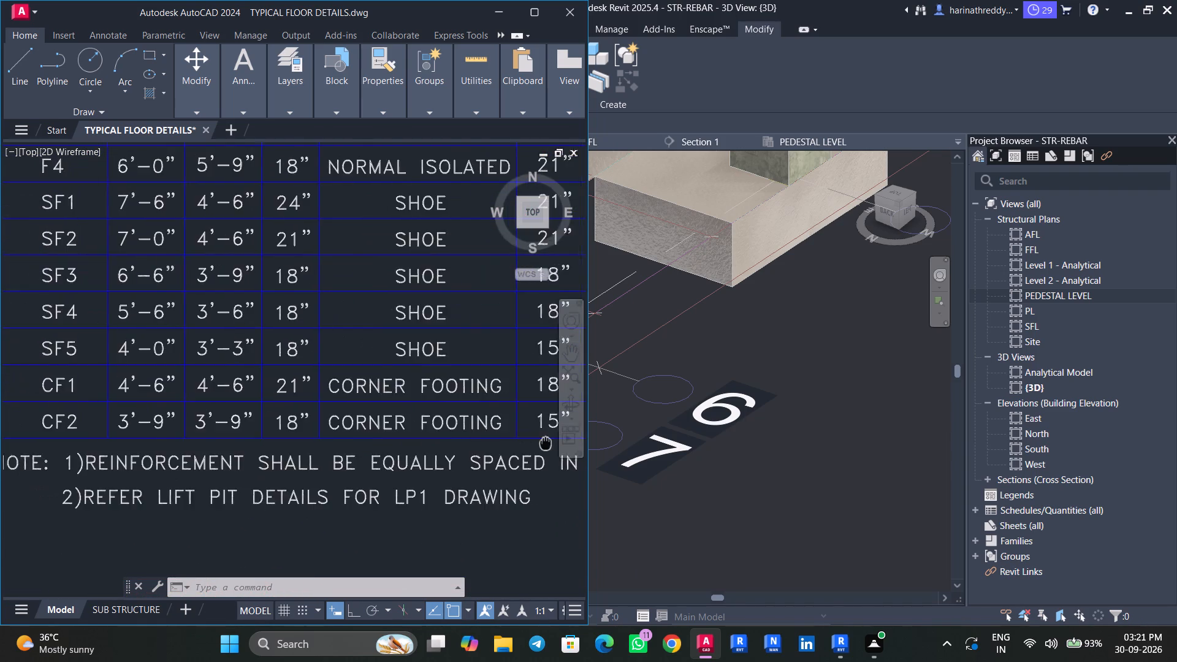
pyautogui.moveTo(552, 443); pyautogui.dragTo(238, 458, button='middle')
pyautogui.moveTo(382, 469); pyautogui.dragTo(219, 467, button='middle')
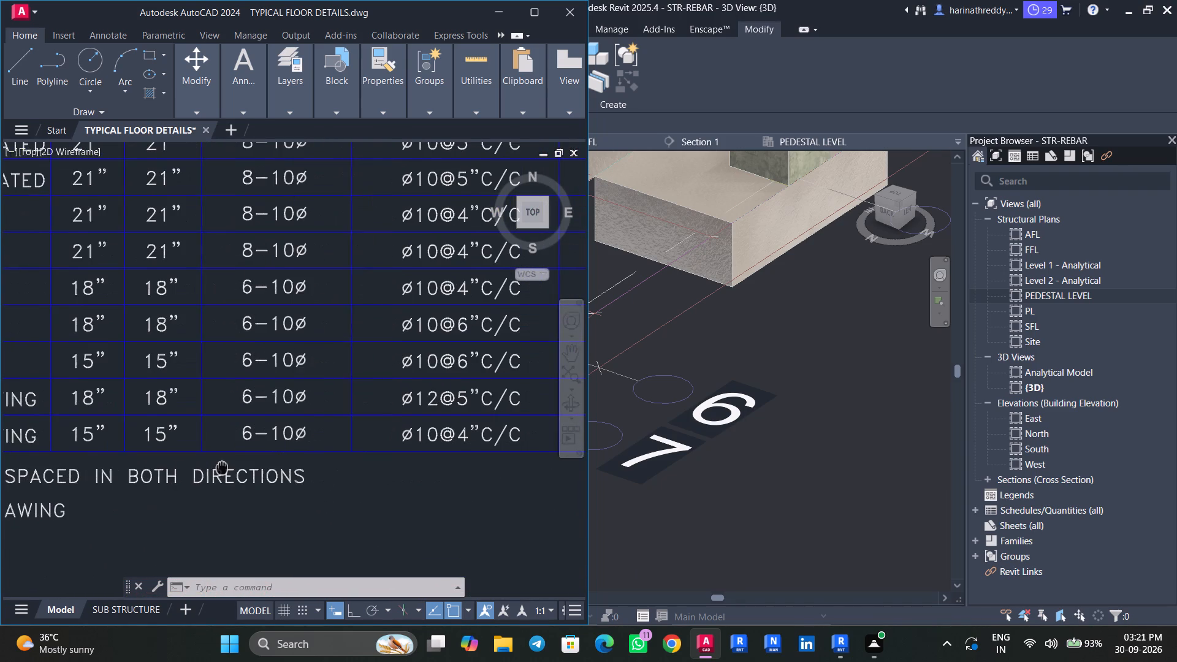
pyautogui.moveTo(219, 467); pyautogui.dragTo(219, 467, button='middle')
pyautogui.scroll(-2, 384, 471)
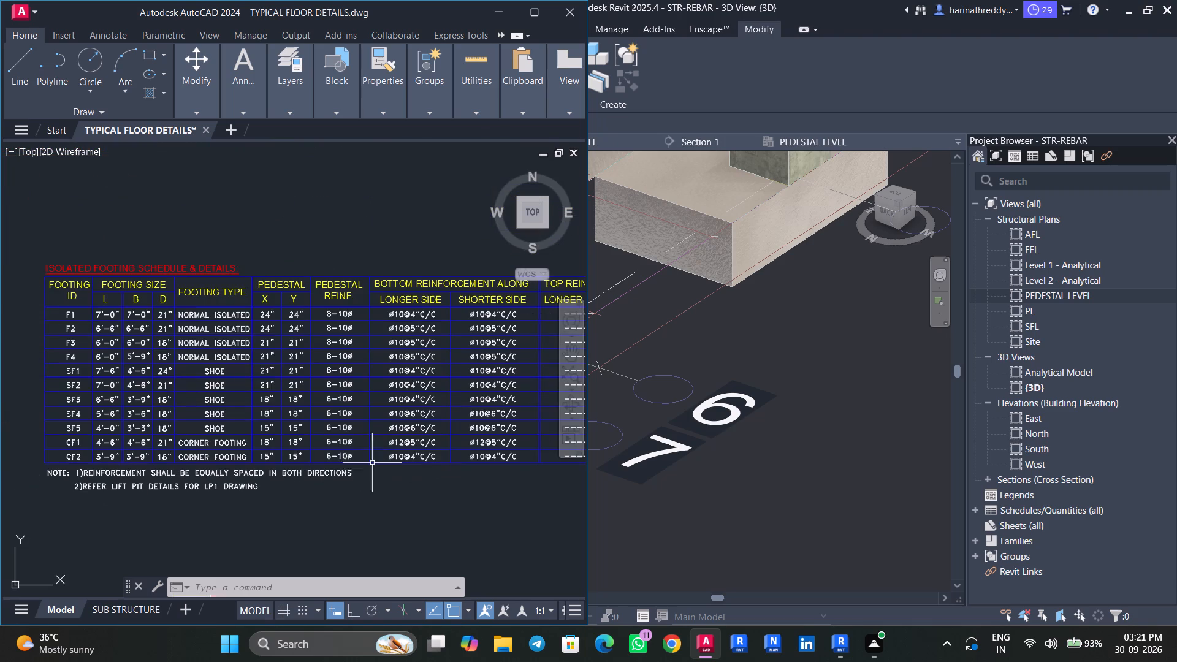
pyautogui.moveTo(406, 476); pyautogui.dragTo(311, 476, button='middle')
pyautogui.scroll(2, 326, 458)
pyautogui.moveTo(386, 478); pyautogui.dragTo(360, 478, button='middle')
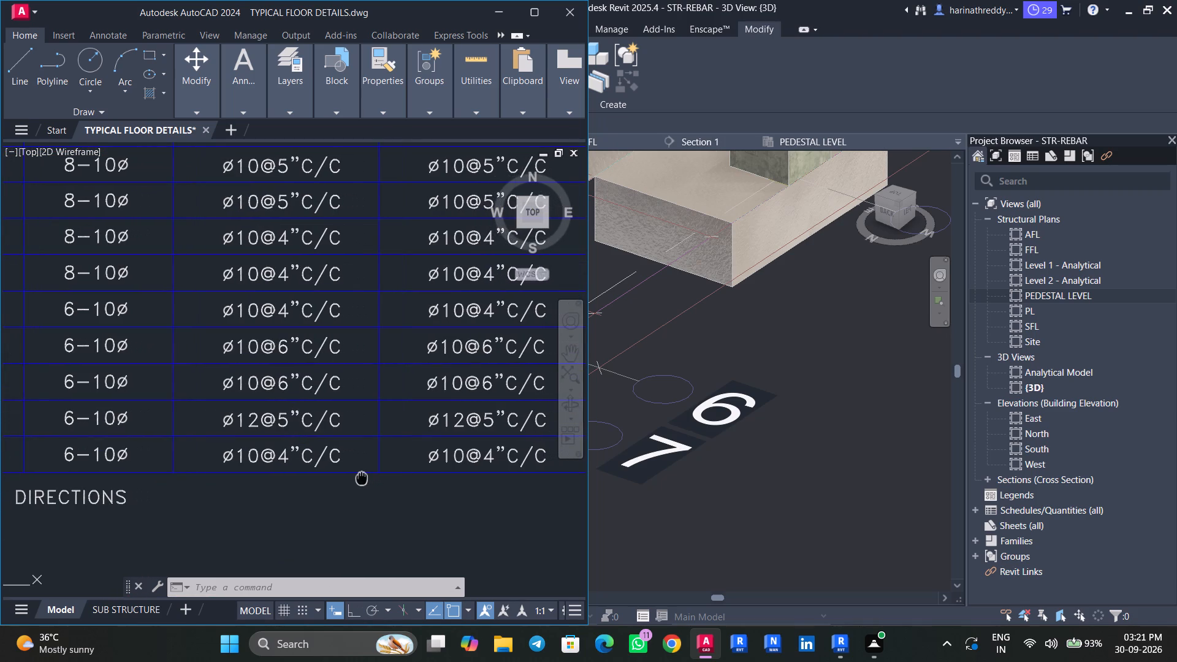
pyautogui.moveTo(360, 478); pyautogui.dragTo(194, 478, button='middle')
pyautogui.scroll(-1, 192, 478)
pyautogui.moveTo(192, 478); pyautogui.dragTo(222, 479, button='middle')
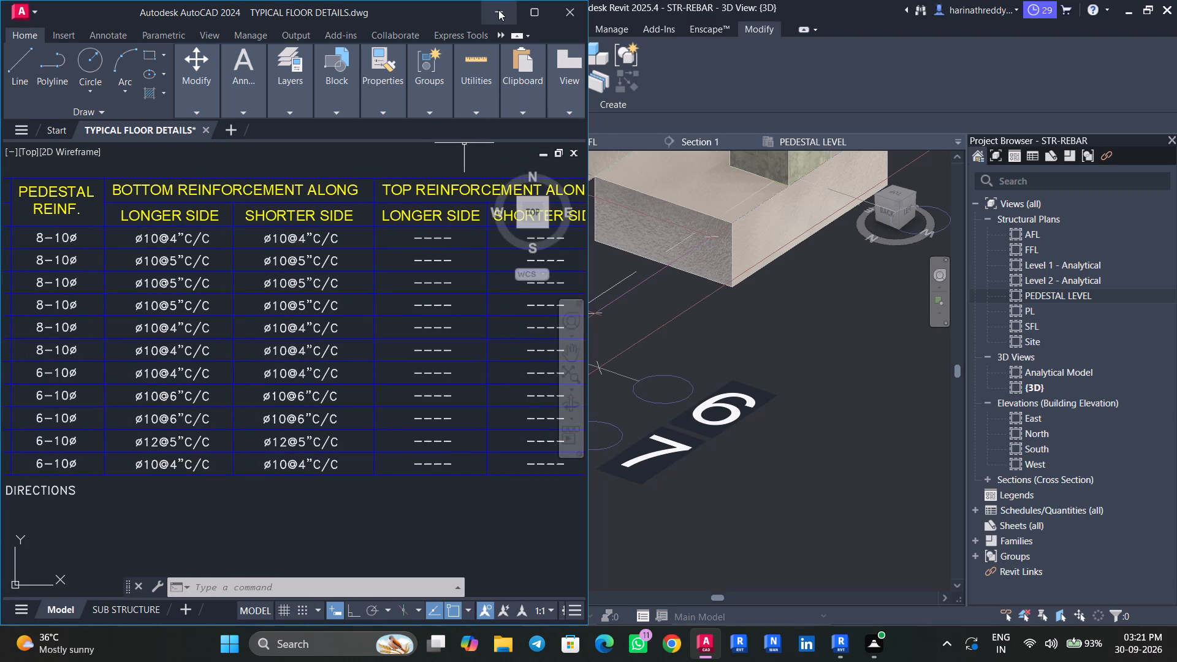
pyautogui.click(498, 10)
# In Revit's AFL plan, look over the remaining footings, from CF2 at grids A/7 down to the corner footings on grid 1.
pyautogui.click(289, 143)
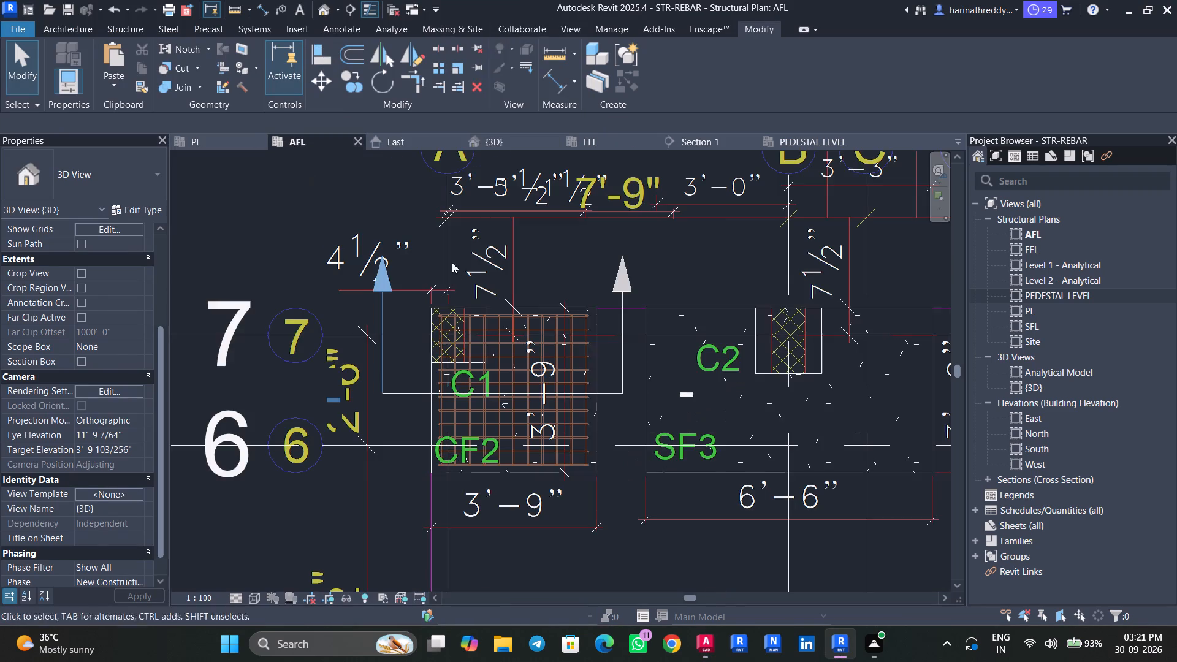
pyautogui.scroll(-5, 439, 279)
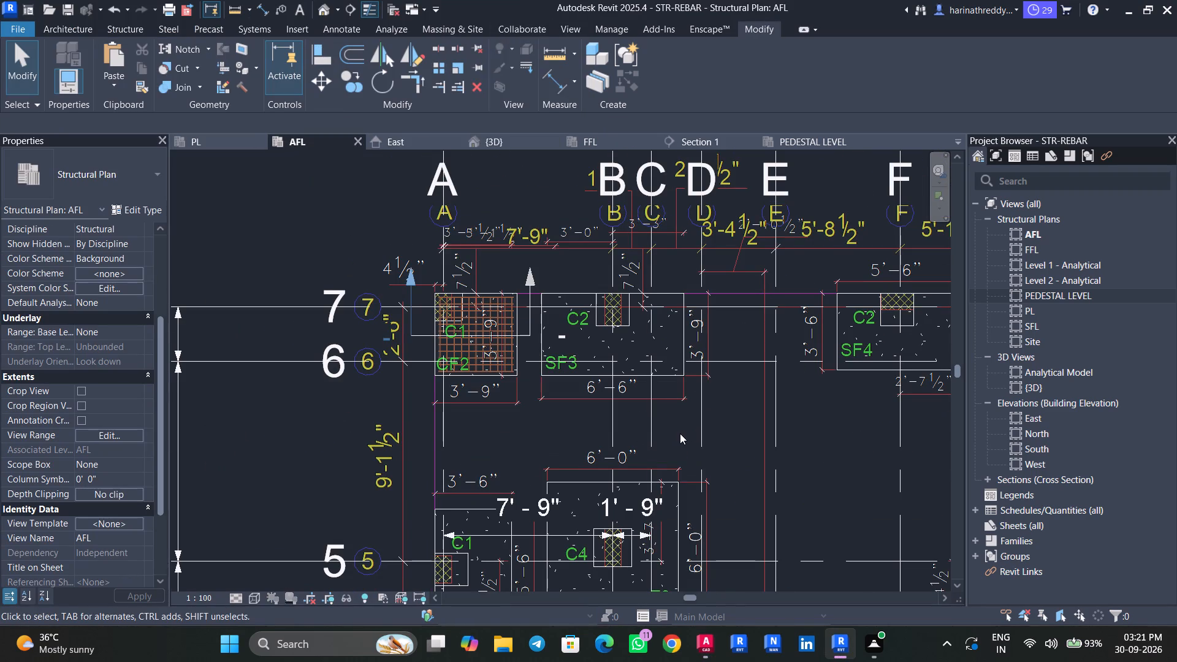
pyautogui.moveTo(826, 451); pyautogui.dragTo(443, 441, button='middle')
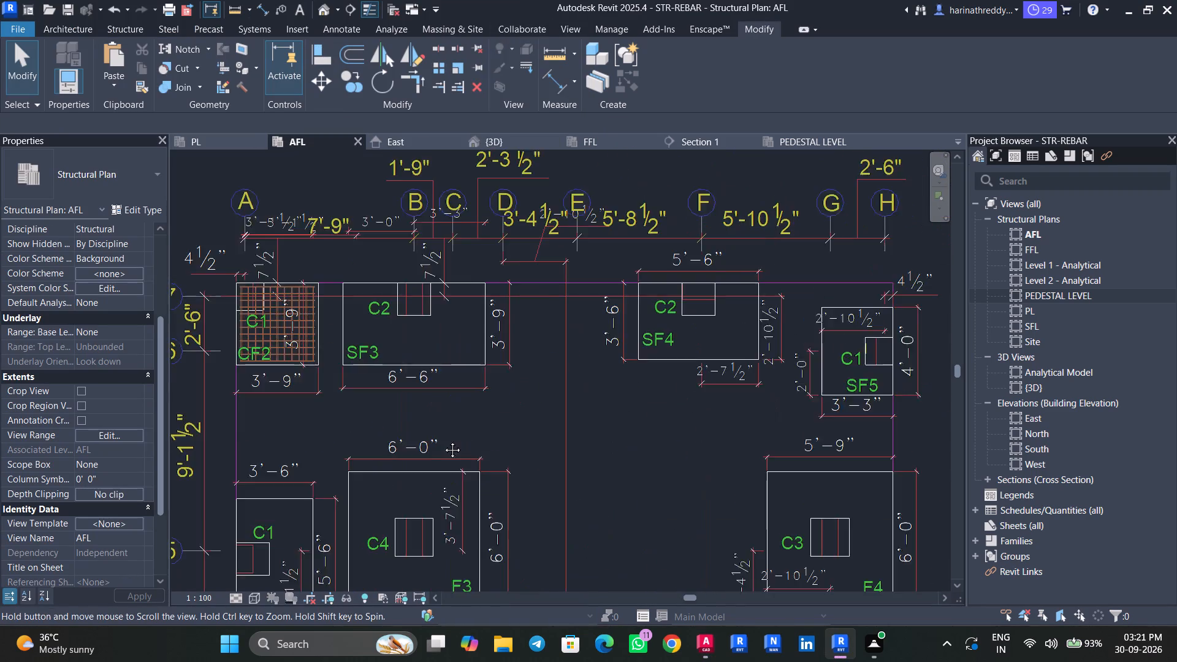
pyautogui.moveTo(443, 441); pyautogui.dragTo(438, 441, button='middle')
pyautogui.moveTo(527, 440); pyautogui.dragTo(550, 398, button='middle')
pyautogui.moveTo(547, 401); pyautogui.dragTo(668, 238, button='middle')
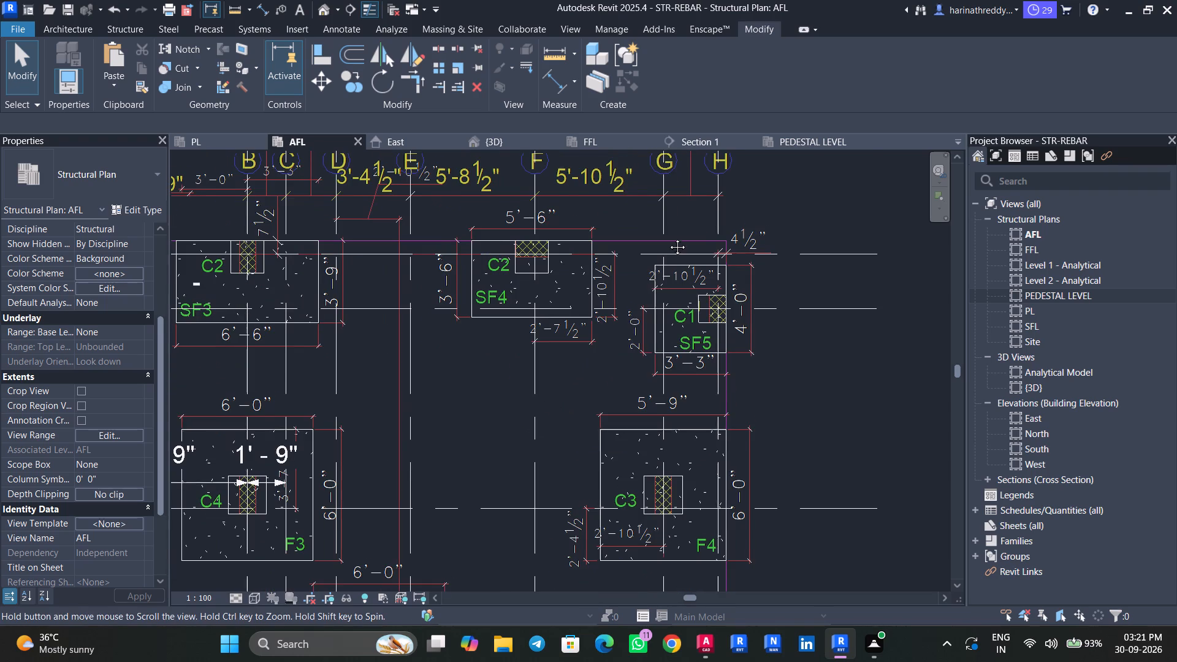
pyautogui.moveTo(668, 238); pyautogui.dragTo(668, 235, button='middle')
pyautogui.moveTo(621, 406); pyautogui.dragTo(710, 329, button='middle')
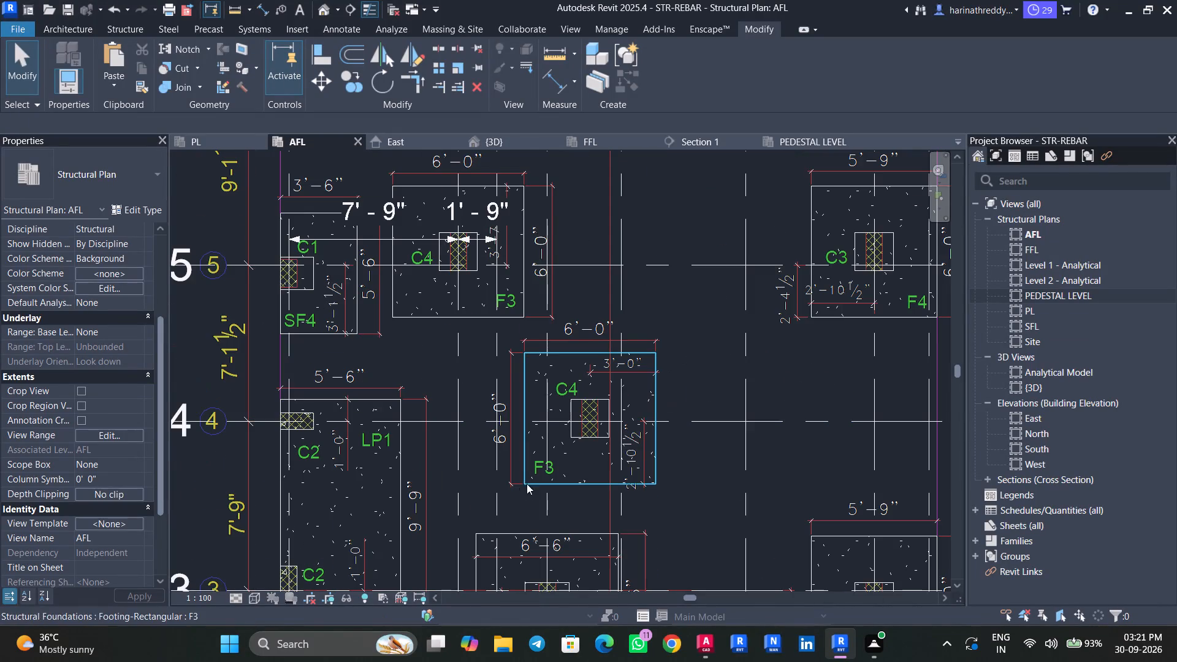
pyautogui.moveTo(471, 482); pyautogui.dragTo(489, 262, button='middle')
pyautogui.moveTo(679, 487); pyautogui.dragTo(487, 434, button='middle')
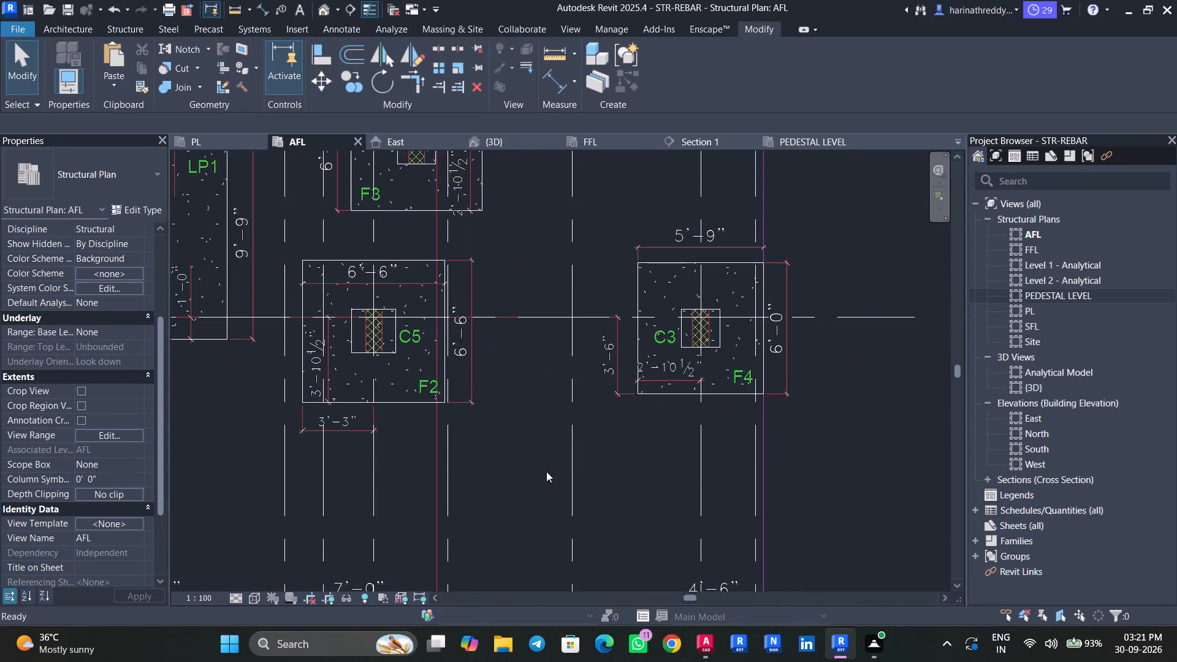
pyautogui.moveTo(554, 461); pyautogui.dragTo(568, 226, button='middle')
pyautogui.moveTo(567, 342); pyautogui.dragTo(618, 264, button='middle')
pyautogui.moveTo(592, 357); pyautogui.dragTo(630, 314, button='middle')
pyautogui.moveTo(631, 359); pyautogui.dragTo(671, 207, button='middle')
pyautogui.moveTo(680, 317); pyautogui.dragTo(687, 264, button='middle')
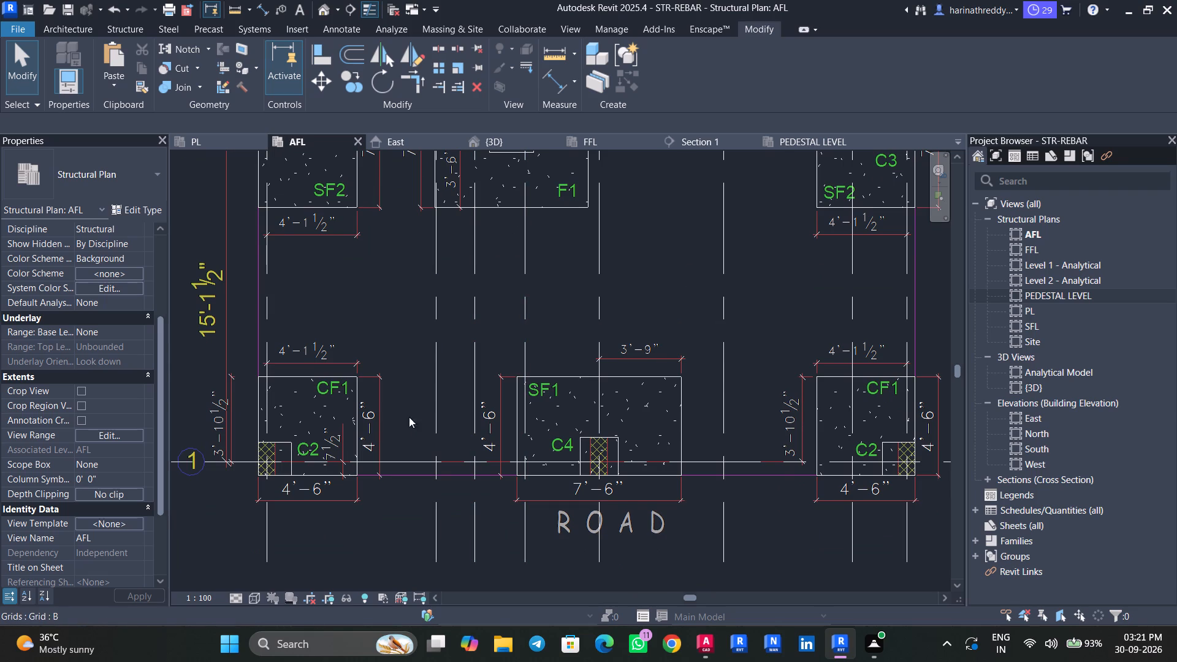
# In AutoCAD, check the corner footing rows of the isolated footing schedule across to the quantity column.
pyautogui.click(712, 653)
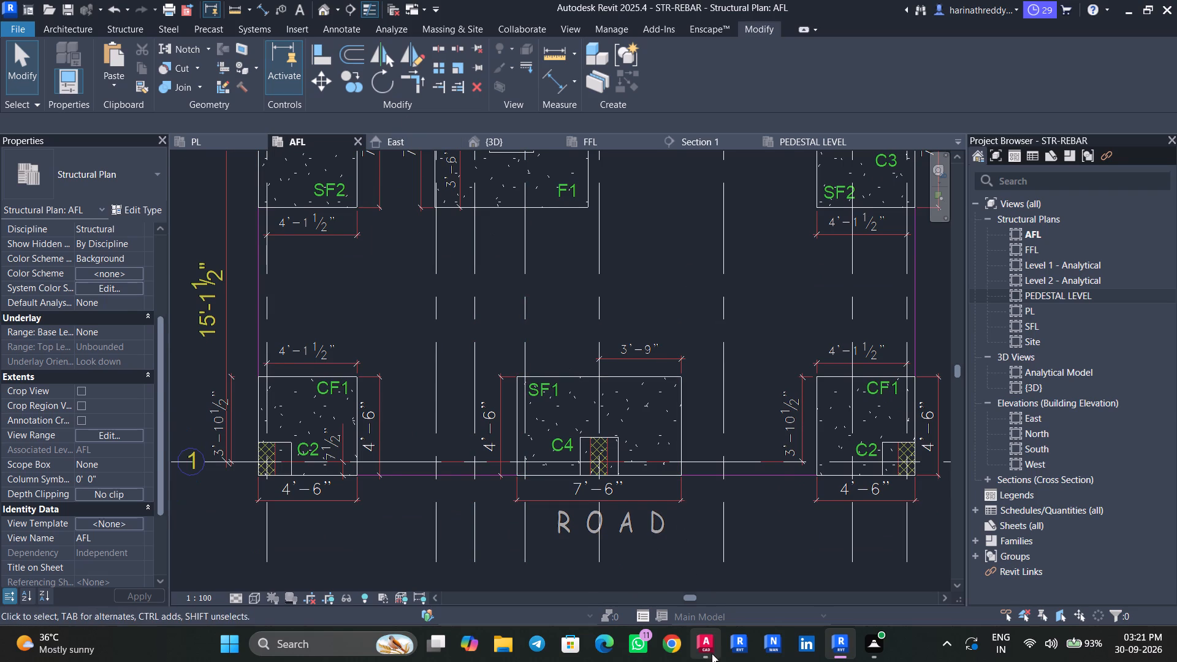
pyautogui.scroll(-2, 405, 506)
pyautogui.moveTo(406, 506); pyautogui.dragTo(433, 494, button='middle')
pyautogui.scroll(2, 200, 487)
pyautogui.scroll(-1, 200, 487)
pyautogui.scroll(1, 200, 487)
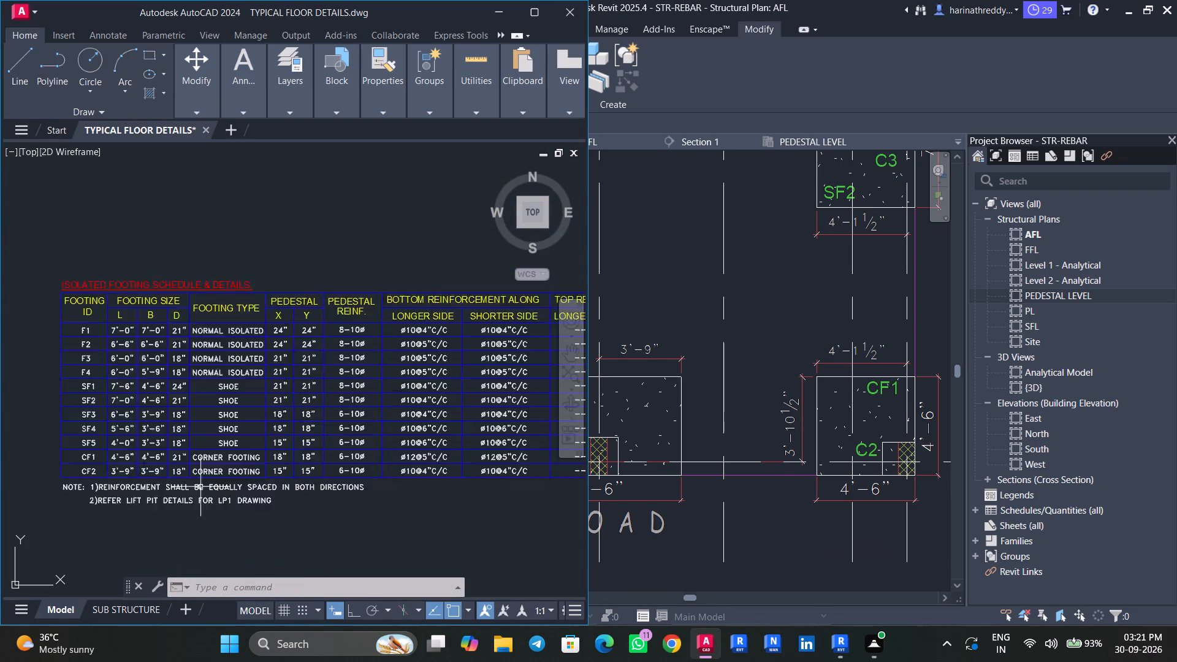
pyautogui.moveTo(449, 527); pyautogui.dragTo(120, 520, button='middle')
pyautogui.scroll(1, 376, 497)
pyautogui.moveTo(374, 497); pyautogui.dragTo(142, 506, button='middle')
pyautogui.moveTo(327, 493); pyautogui.dragTo(85, 504, button='middle')
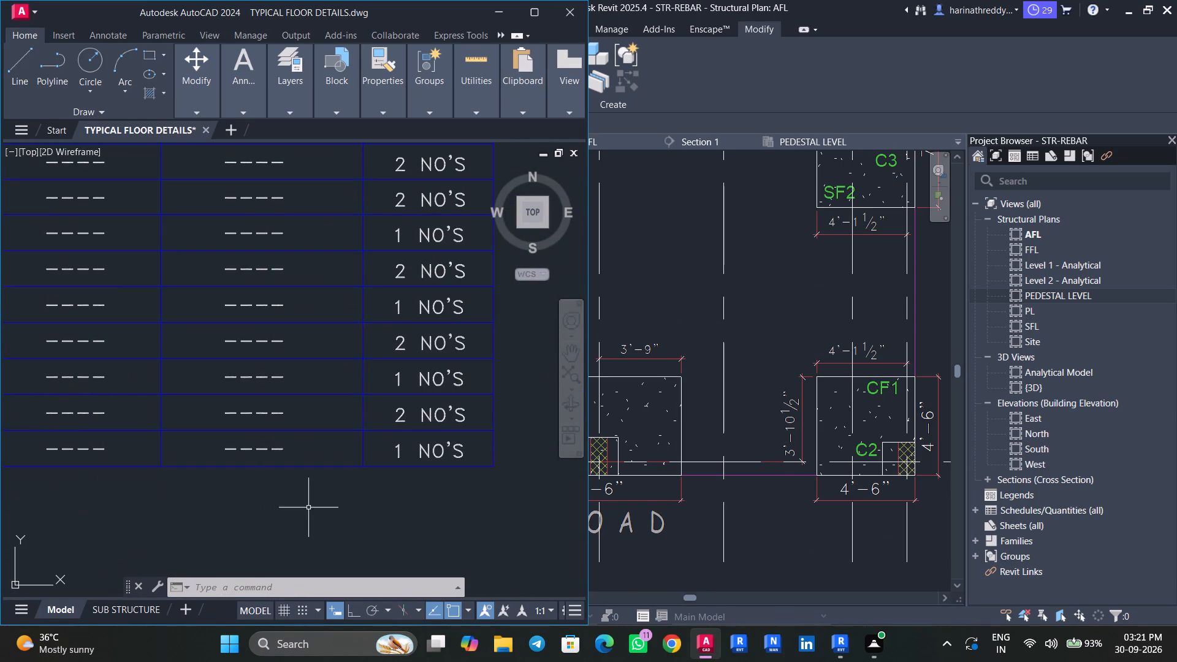
pyautogui.click(490, 4)
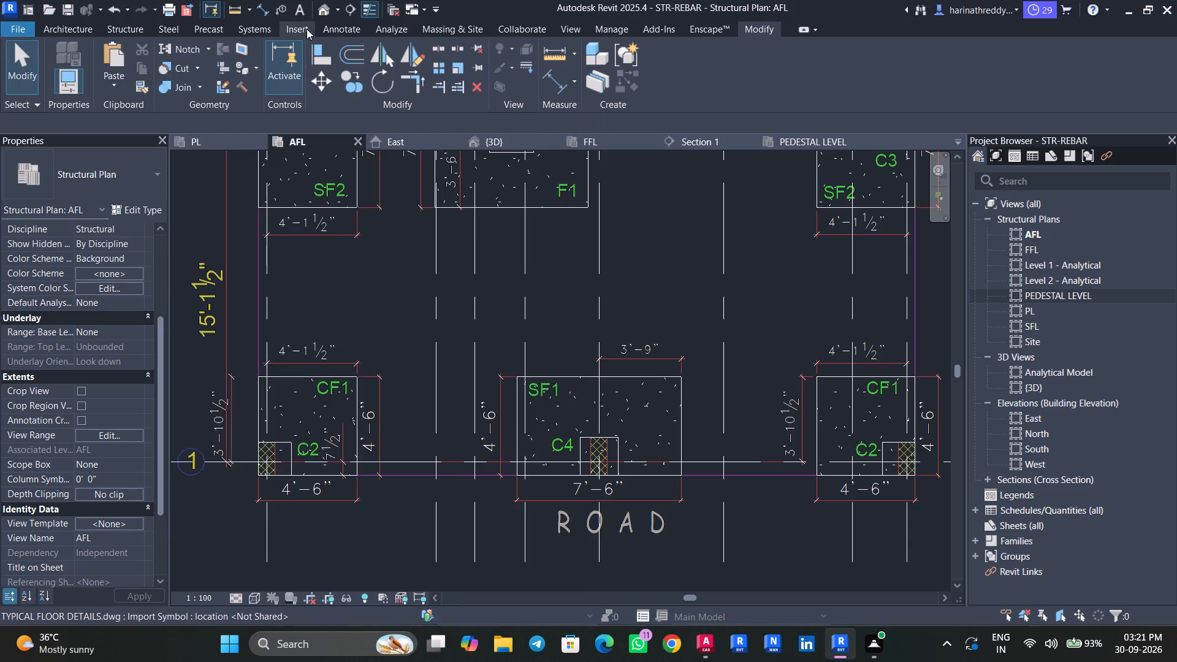
# In Revit's AFL plan, draw a horizontal section line across corner footing CF1 at grids A/1, looking toward grid 2.
pyautogui.click(347, 12)
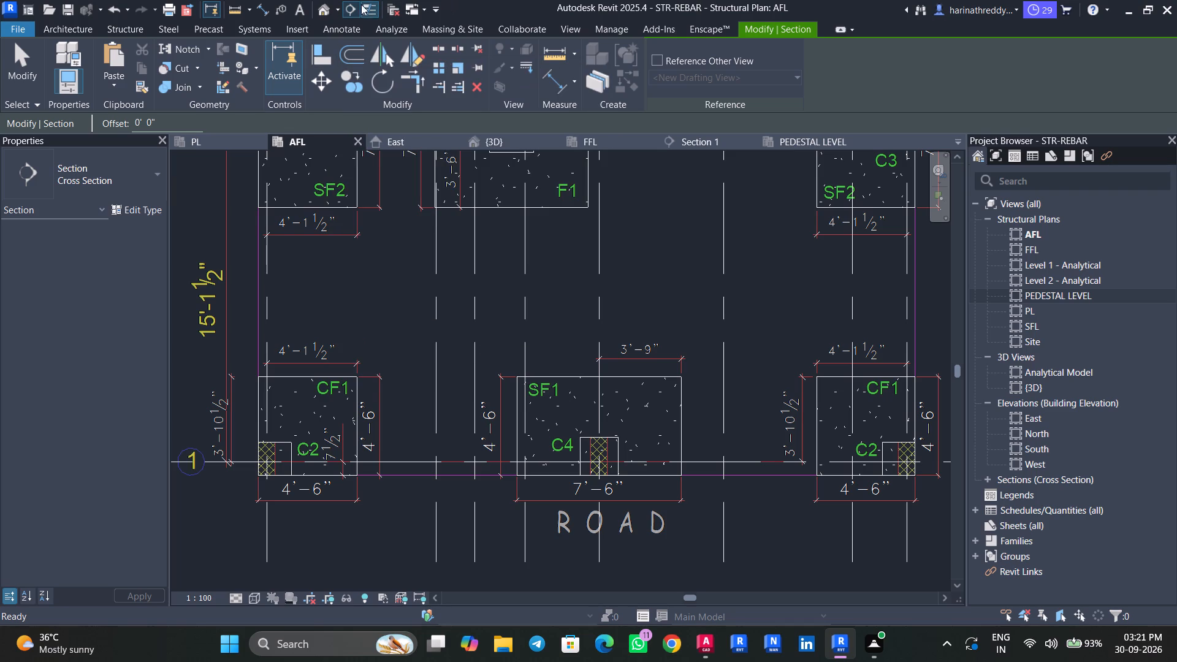
pyautogui.scroll(4, 218, 432)
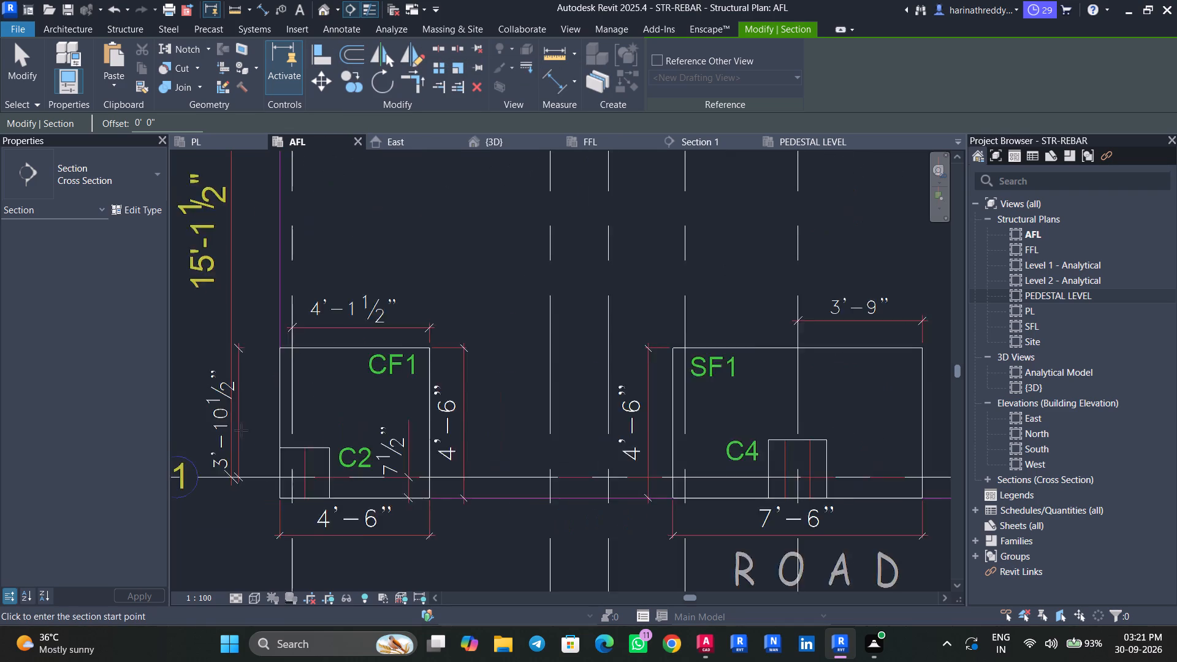
pyautogui.click(257, 395)
pyautogui.click(527, 401)
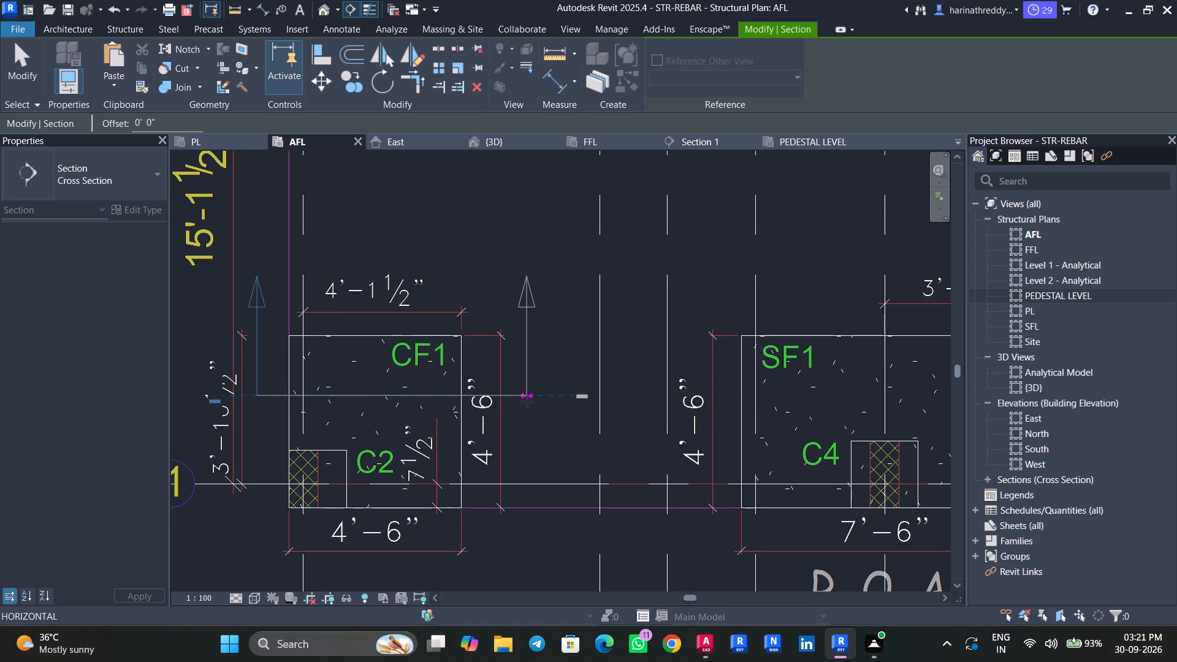
pyautogui.press('Escape')
pyautogui.press('Escape')
pyautogui.press('Escape')
# Pull the new CF1 section's far clip line in to the footing's upper edge, about 1' 7" offset.
pyautogui.click(509, 398)
pyautogui.scroll(-2, 502, 392)
pyautogui.moveTo(485, 292); pyautogui.dragTo(497, 422, button='middle')
pyautogui.moveTo(433, 240); pyautogui.dragTo(434, 469)
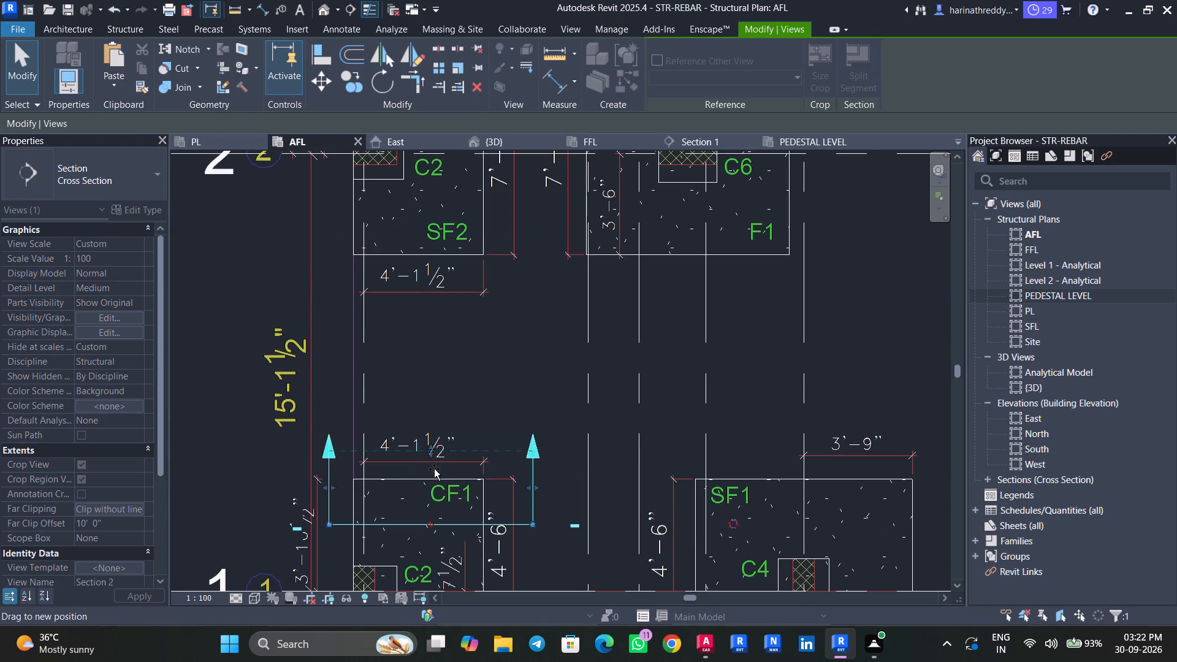
pyautogui.moveTo(434, 469); pyautogui.dragTo(436, 484)
# Open the new CF1 section's view and raise the crop region's bottom edge to a short distance below the footing.
pyautogui.rightClick(533, 474)
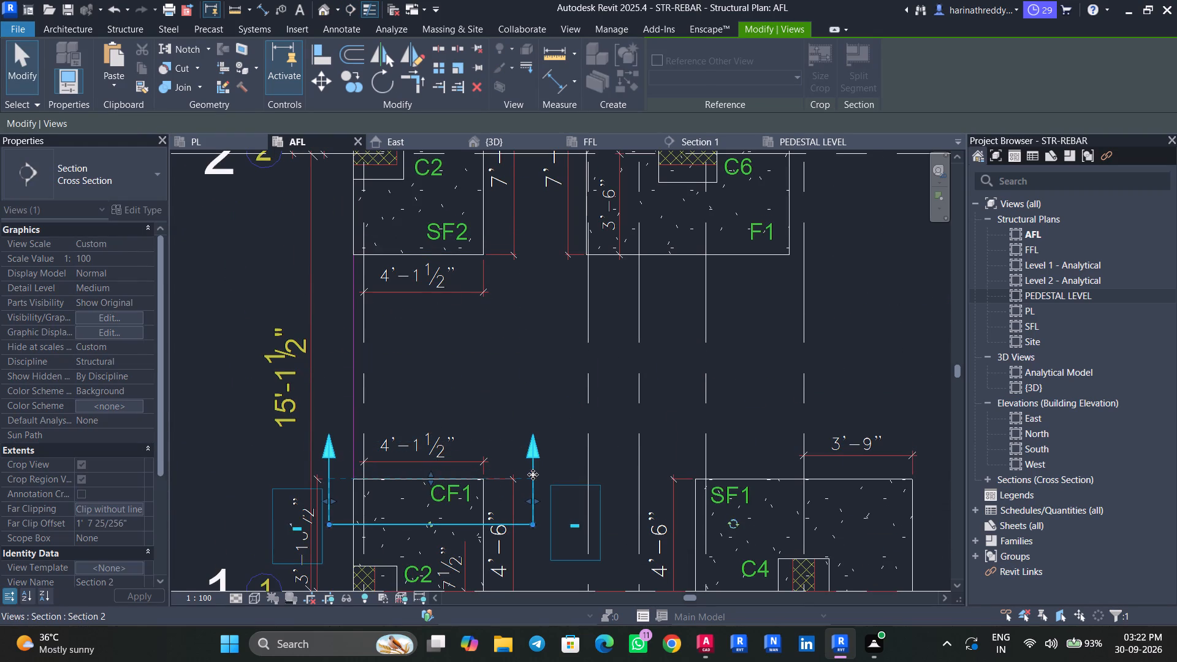
pyautogui.click(587, 128)
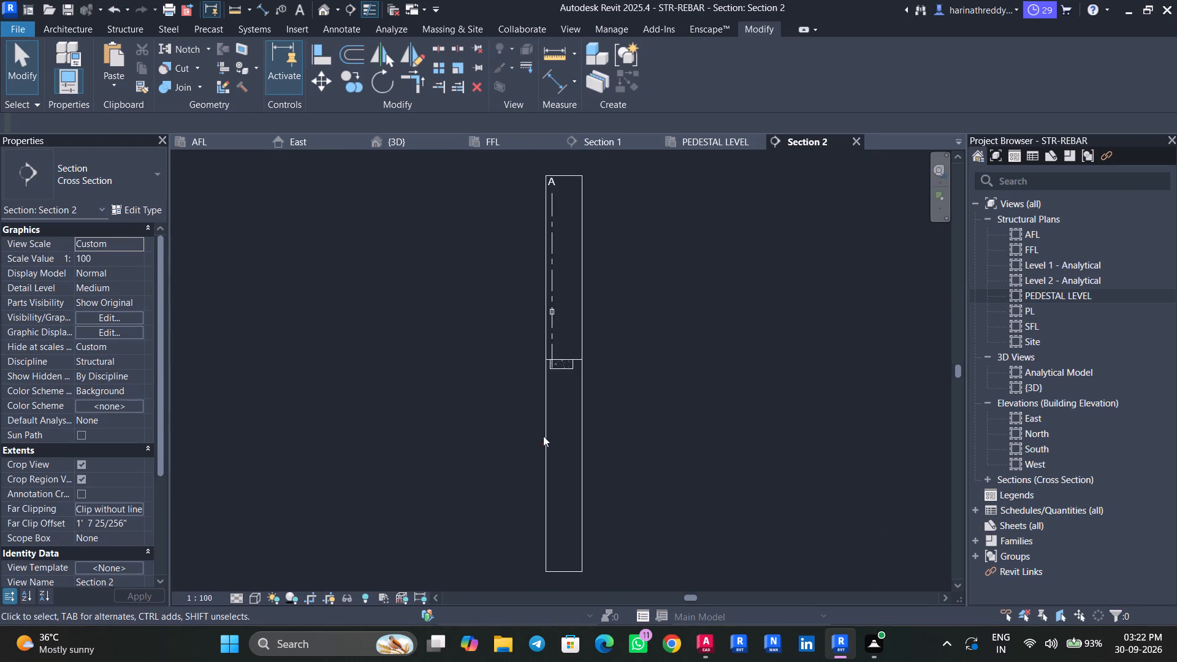
pyautogui.scroll(2, 565, 371)
pyautogui.scroll(-4, 570, 482)
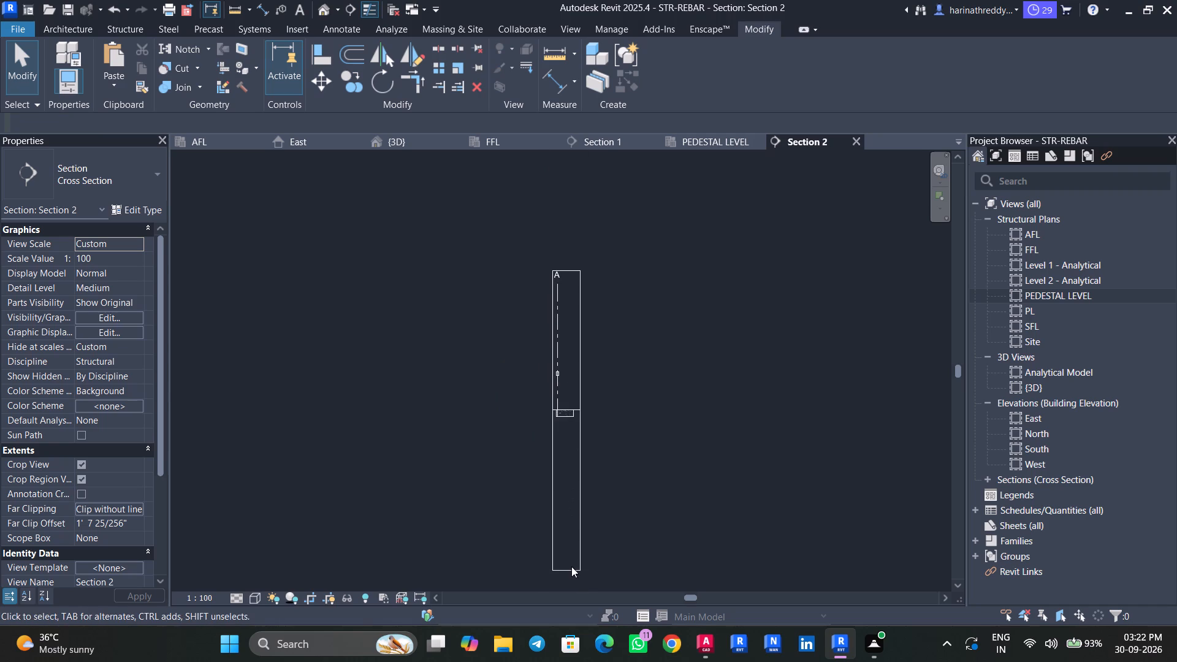
pyautogui.click(571, 566)
pyautogui.moveTo(566, 571); pyautogui.dragTo(575, 441)
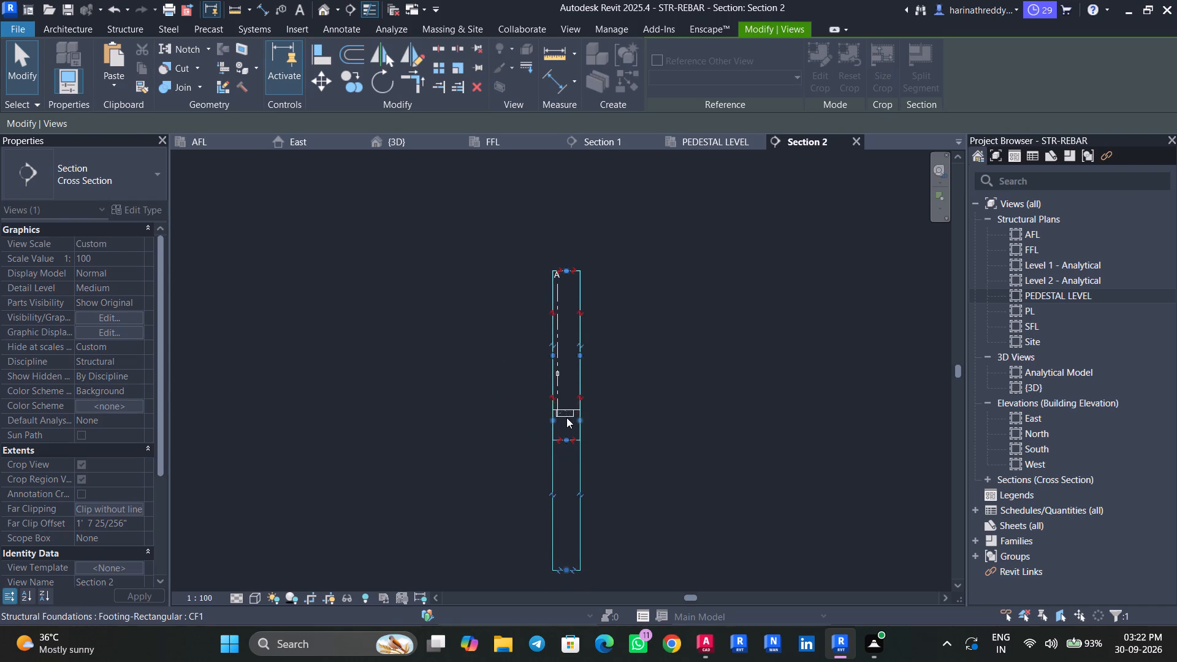
pyautogui.scroll(5, 566, 416)
pyautogui.scroll(-1, 566, 416)
pyautogui.scroll(7, 566, 416)
pyautogui.moveTo(553, 454); pyautogui.dragTo(525, 535, button='middle')
pyautogui.scroll(-3, 523, 522)
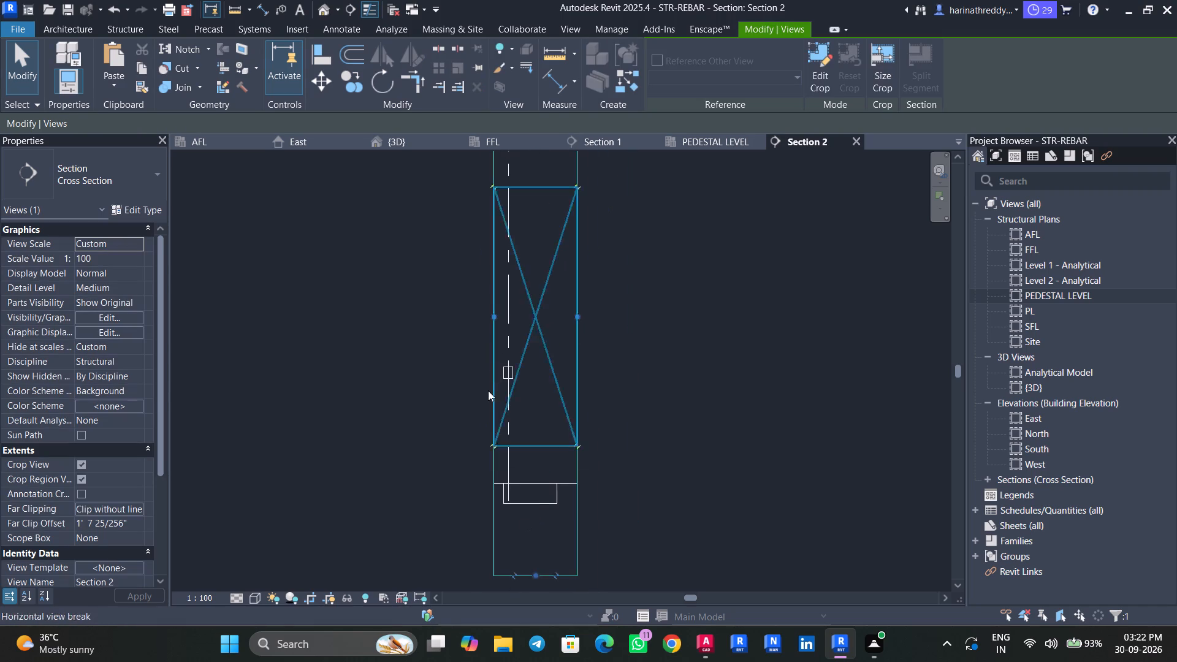
# Tighten the CF1 section's crop region, lowering its top edge to just above the footing and raising its bottom edge to just below.
pyautogui.moveTo(525, 313); pyautogui.dragTo(510, 470, button='middle')
pyautogui.moveTo(522, 216); pyautogui.dragTo(528, 424)
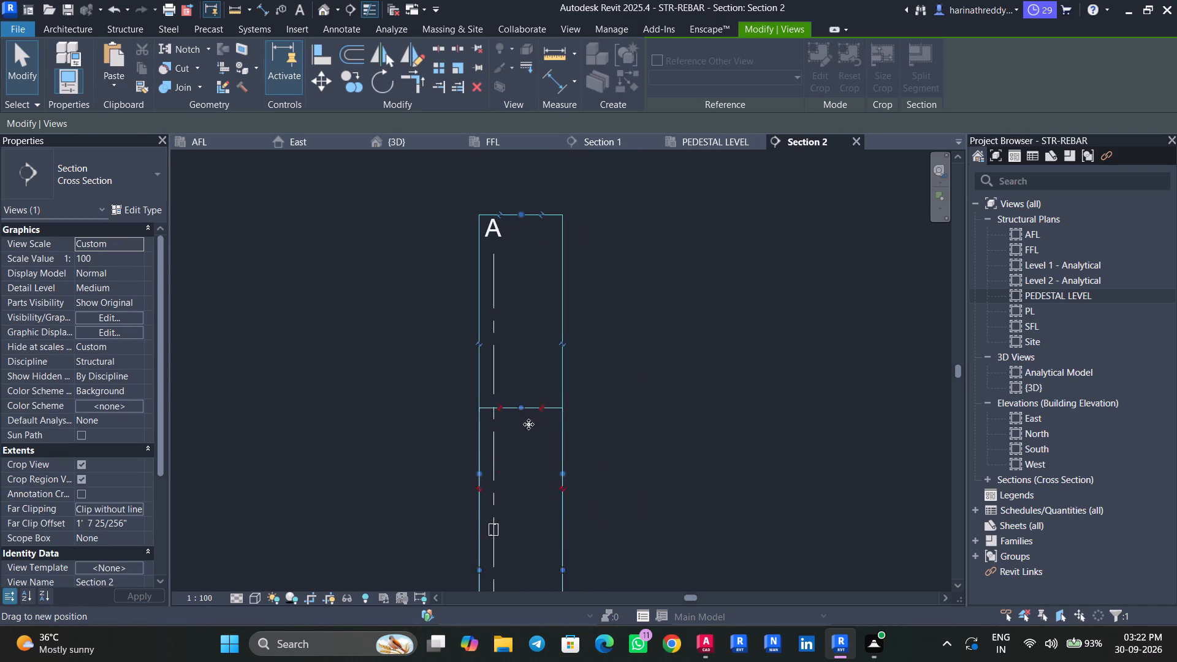
pyautogui.moveTo(528, 424); pyautogui.dragTo(522, 571)
pyautogui.moveTo(522, 504); pyautogui.dragTo(513, 229, button='middle')
pyautogui.scroll(3, 517, 297)
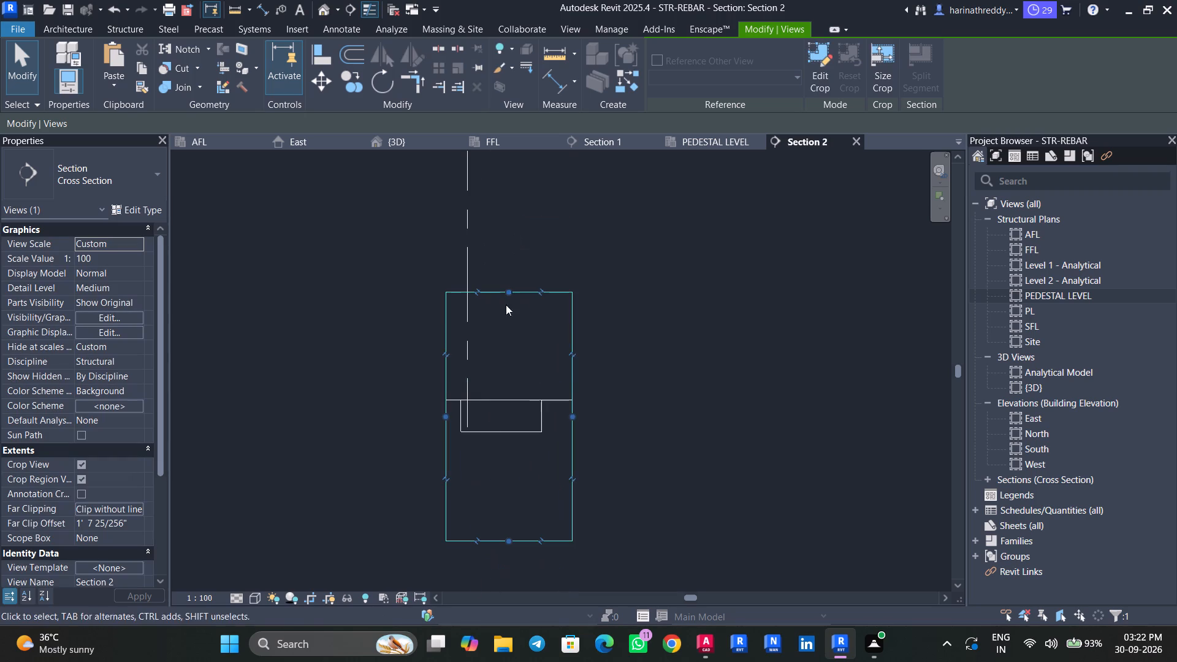
pyautogui.moveTo(506, 289); pyautogui.dragTo(503, 358)
pyautogui.press('Escape')
pyautogui.click(508, 546)
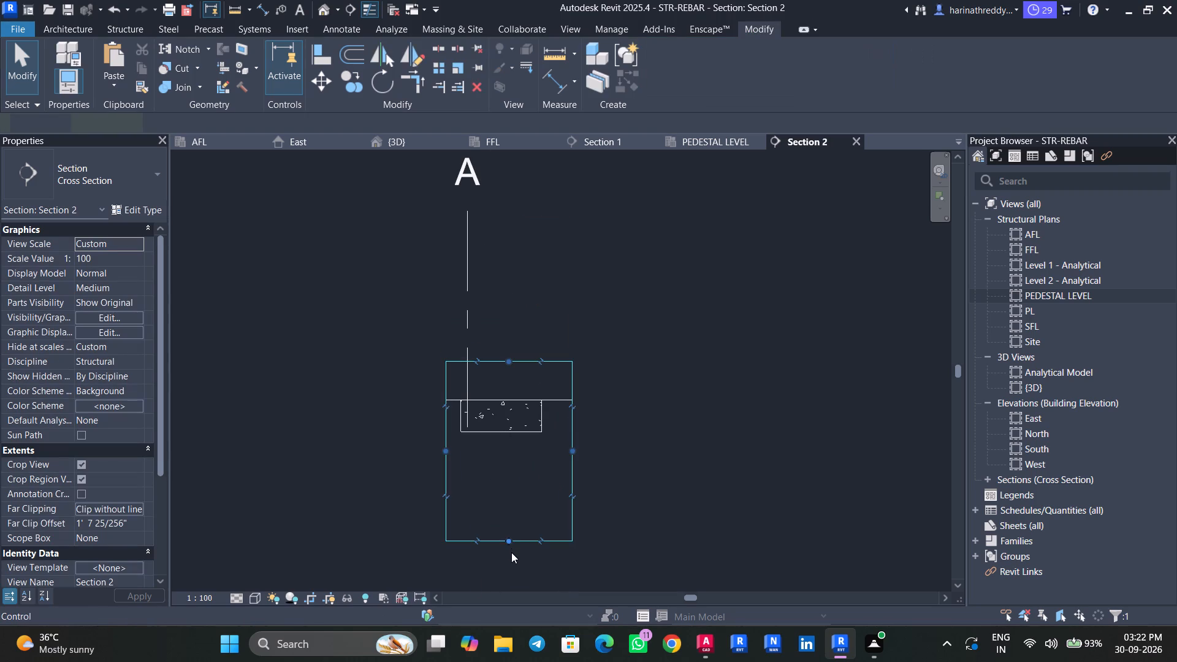
pyautogui.moveTo(508, 543); pyautogui.dragTo(515, 457)
pyautogui.press('Escape')
pyautogui.press('Escape')
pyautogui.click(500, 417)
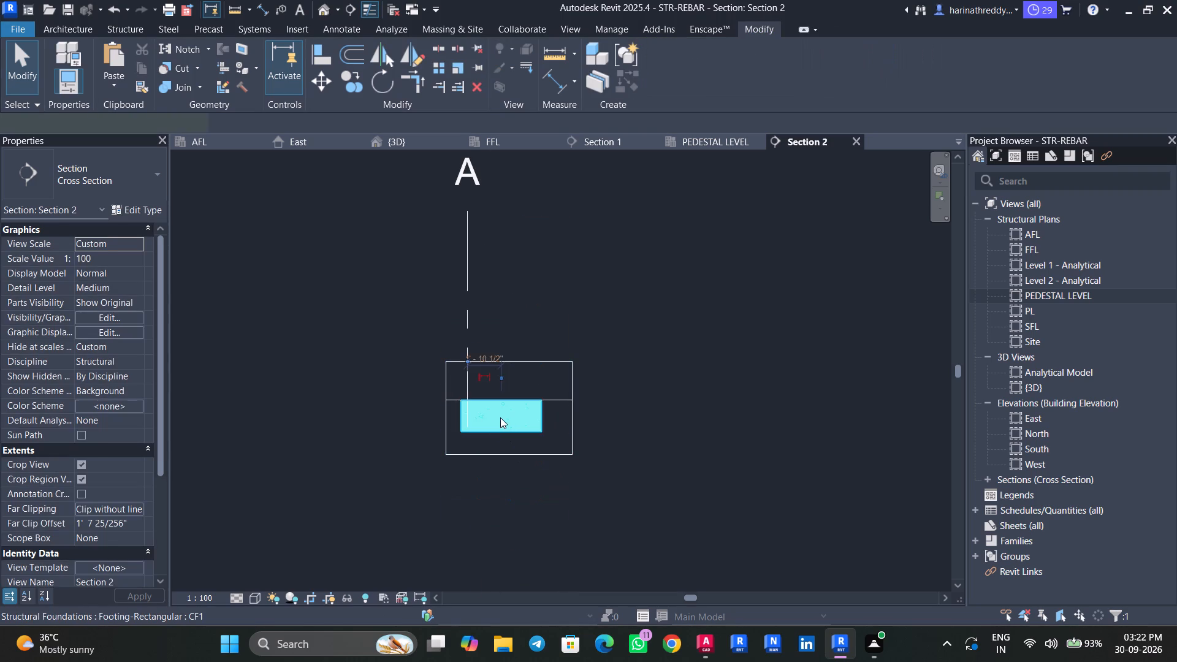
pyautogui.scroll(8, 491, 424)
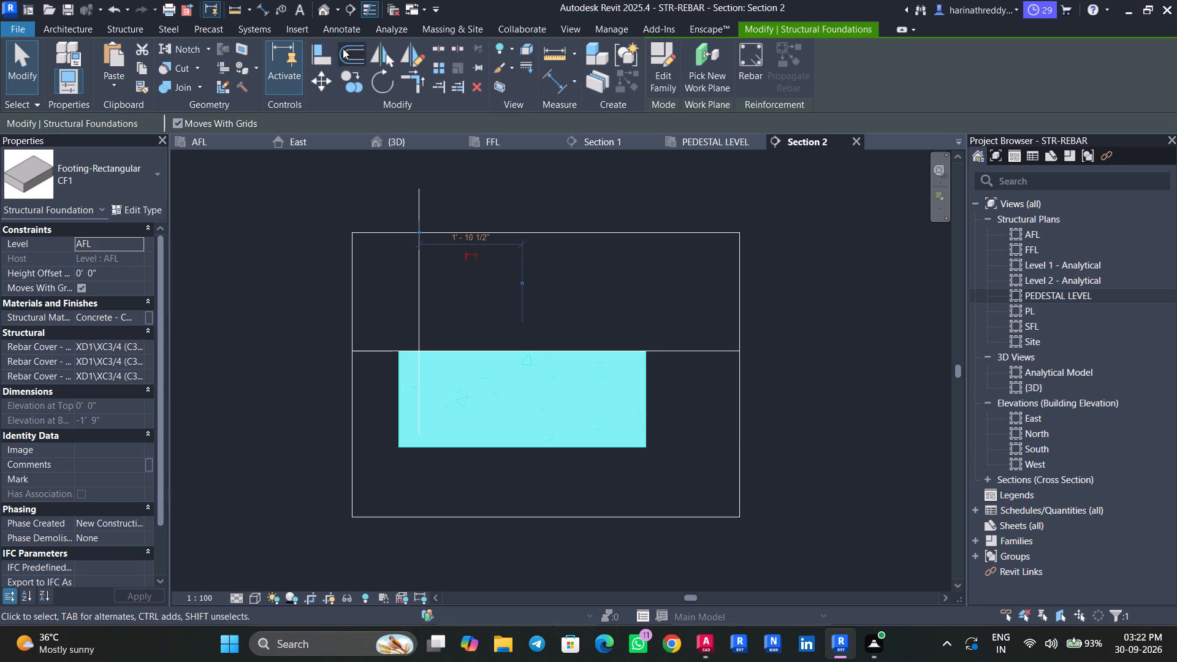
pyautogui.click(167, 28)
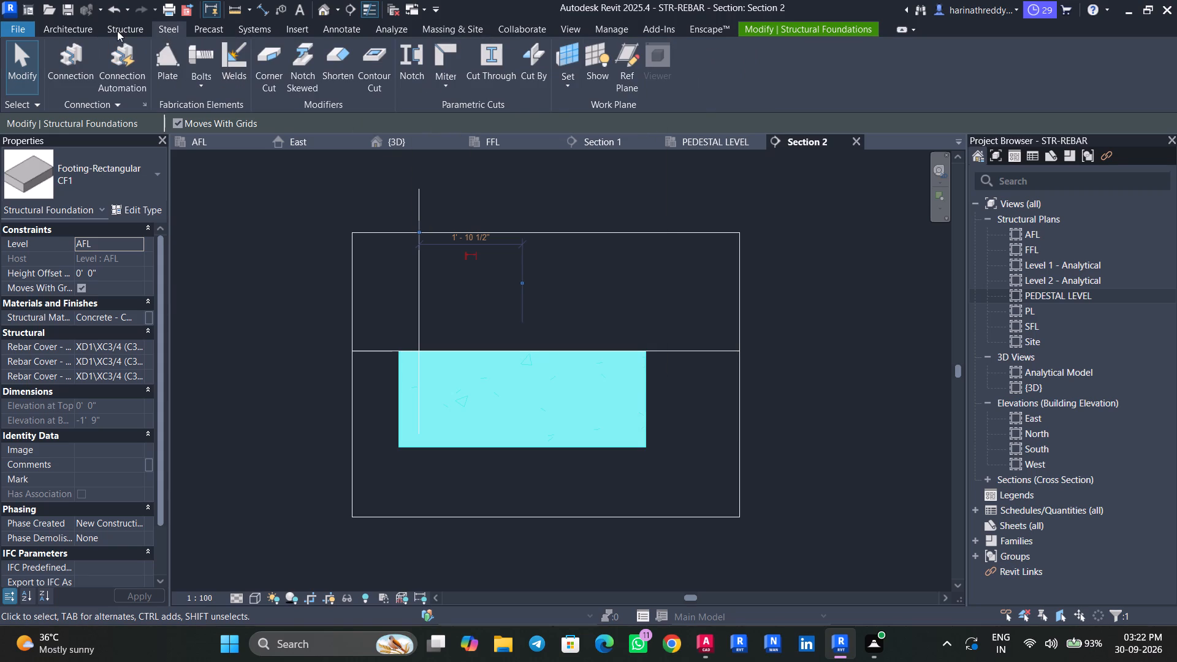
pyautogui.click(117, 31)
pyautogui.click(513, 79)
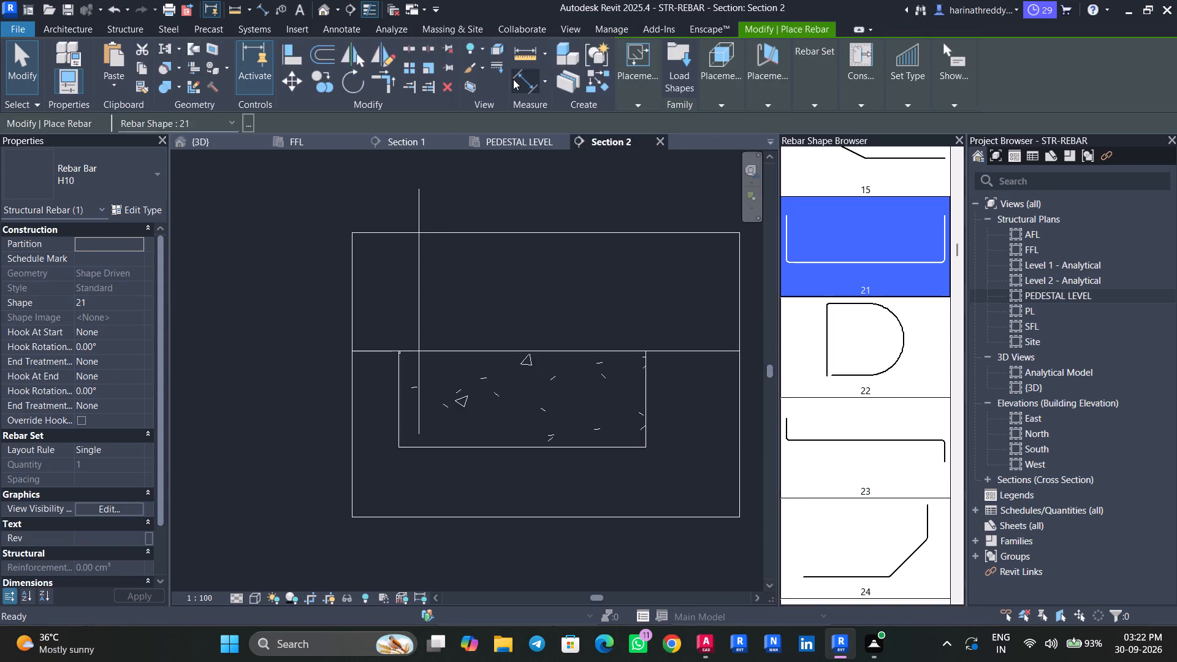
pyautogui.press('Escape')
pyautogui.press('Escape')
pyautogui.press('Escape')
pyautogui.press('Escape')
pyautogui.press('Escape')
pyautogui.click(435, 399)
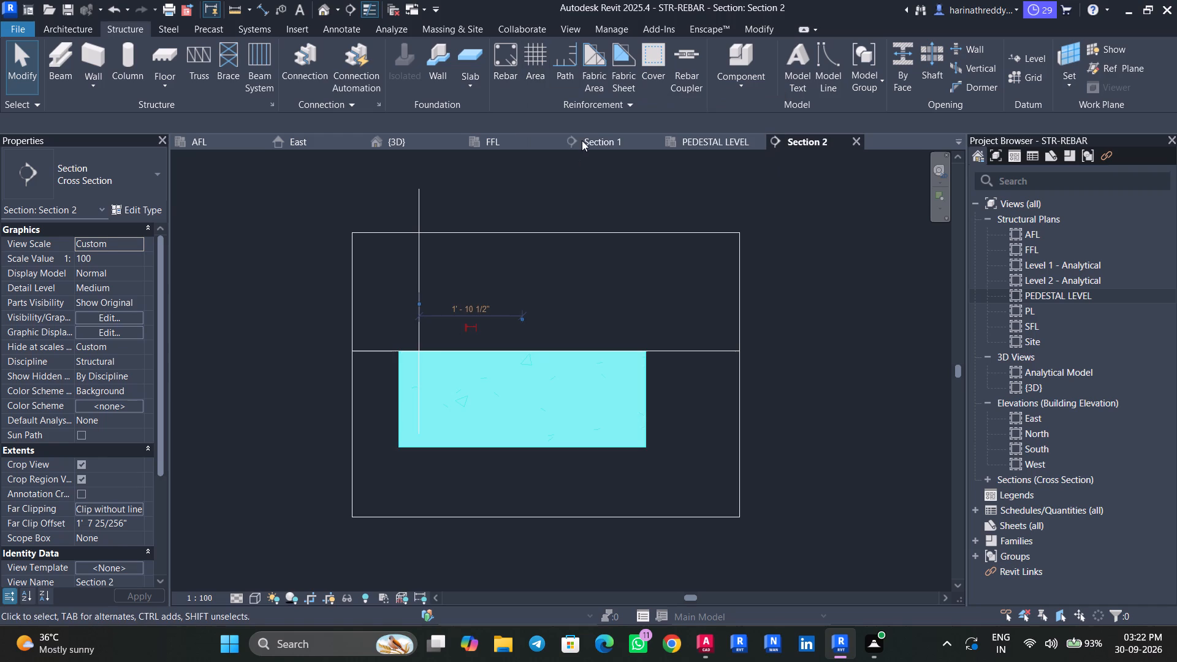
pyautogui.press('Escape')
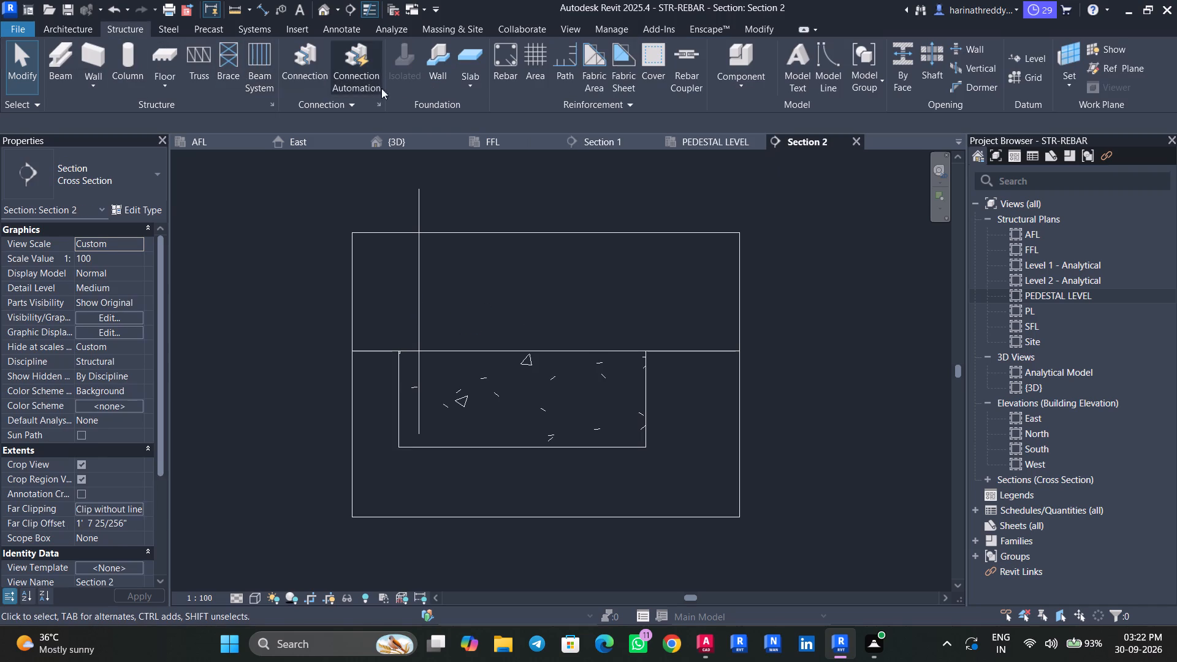
# Assign the FOOTING <50 mm> rebar cover to the whole CF1 footing.
pyautogui.click(662, 82)
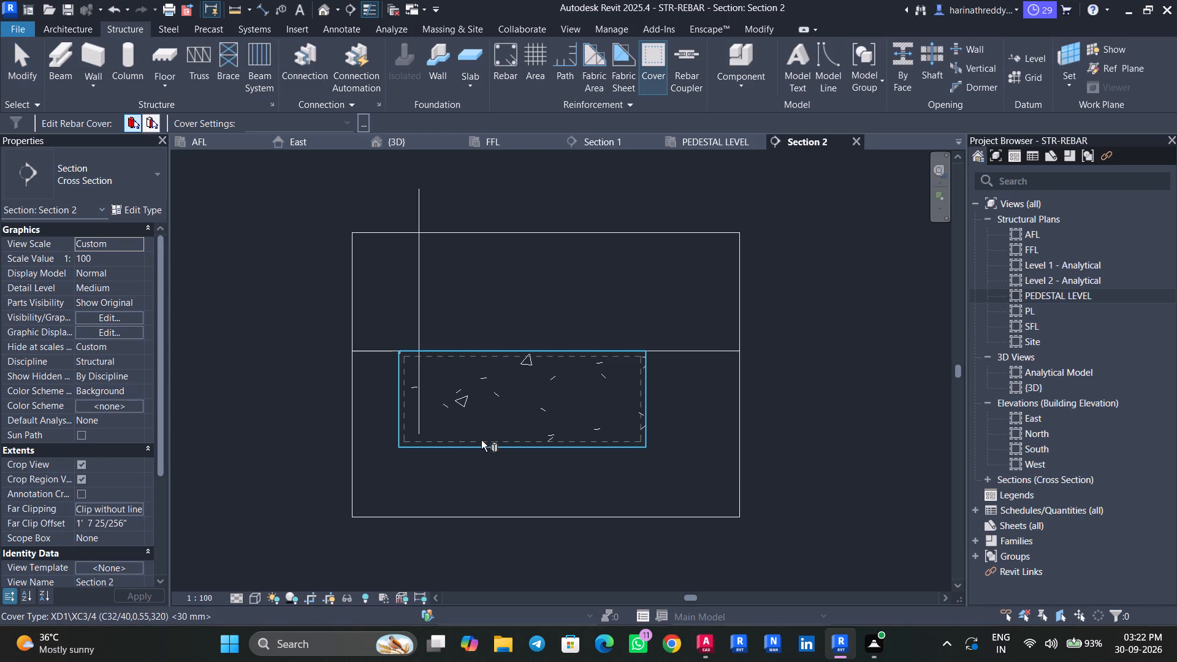
pyautogui.click(486, 432)
pyautogui.click(294, 128)
pyautogui.scroll(9, 284, 214)
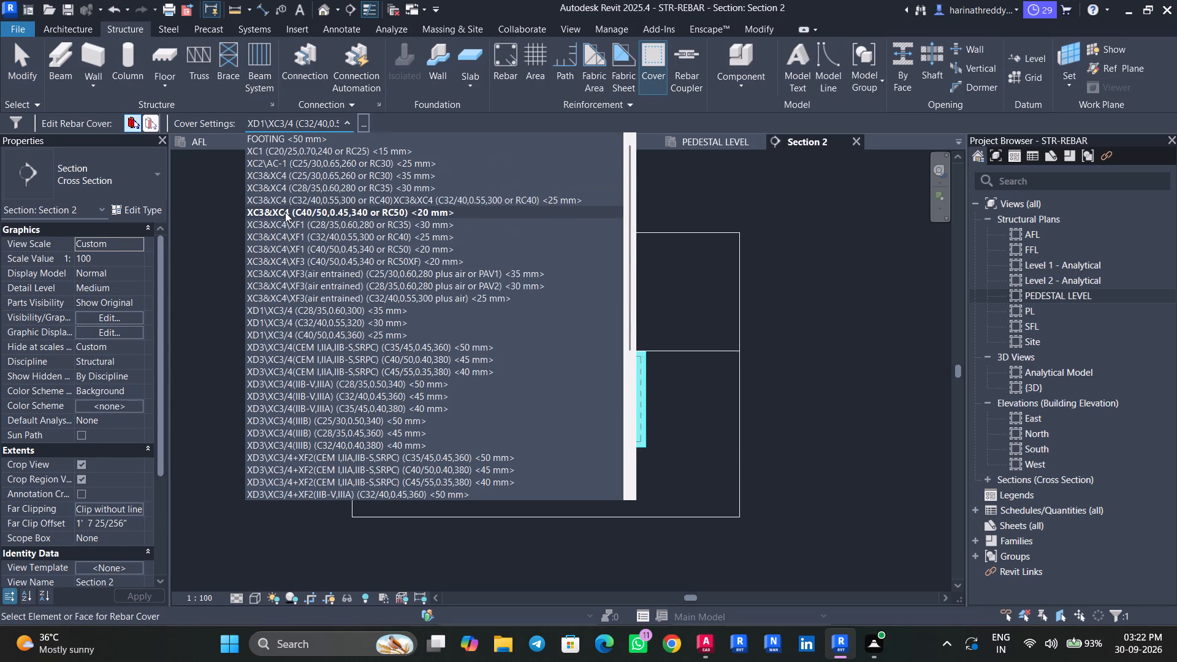
pyautogui.scroll(5, 285, 212)
pyautogui.click(291, 141)
pyautogui.scroll(4, 539, 415)
pyautogui.press('Escape')
pyautogui.press('Escape')
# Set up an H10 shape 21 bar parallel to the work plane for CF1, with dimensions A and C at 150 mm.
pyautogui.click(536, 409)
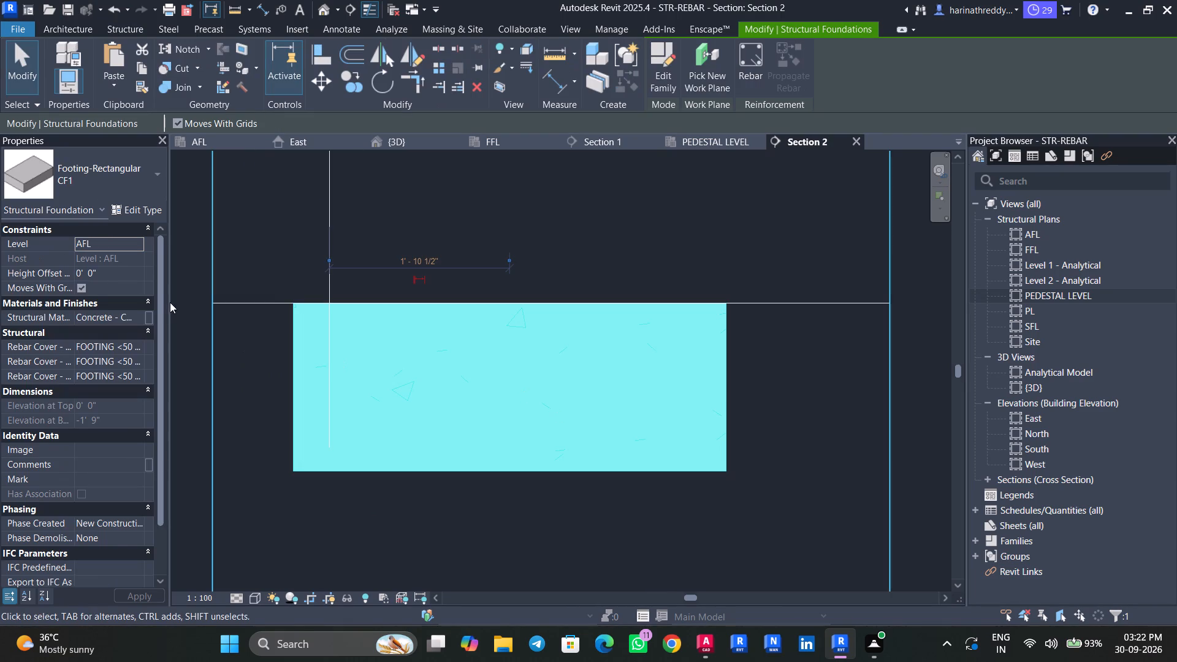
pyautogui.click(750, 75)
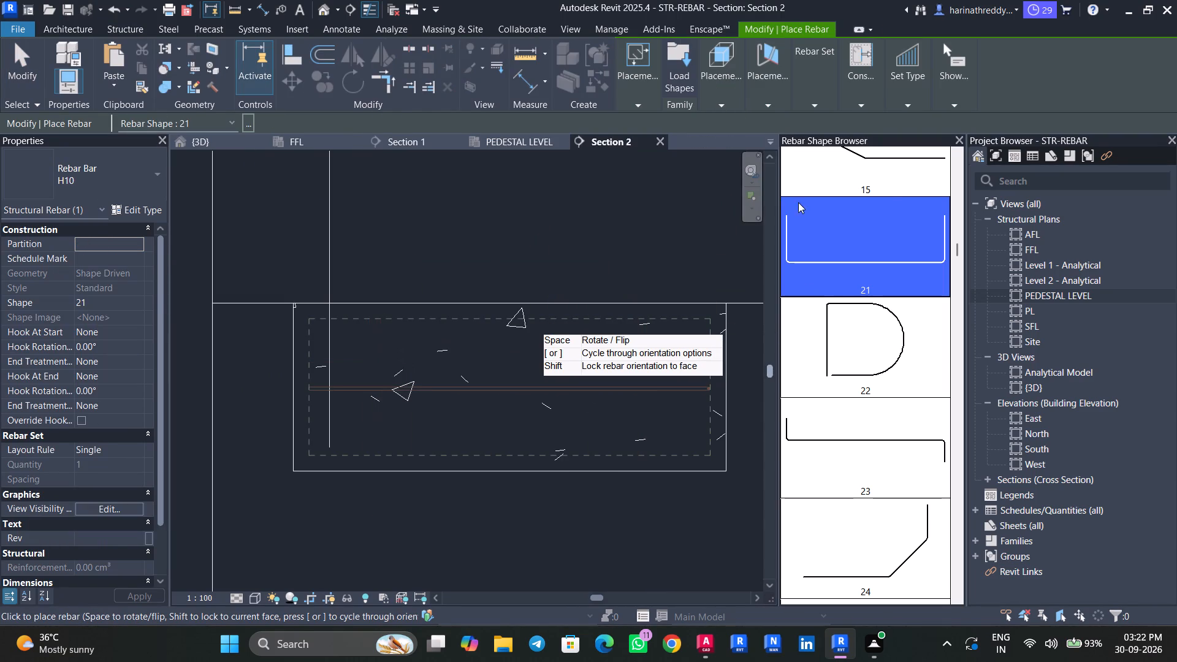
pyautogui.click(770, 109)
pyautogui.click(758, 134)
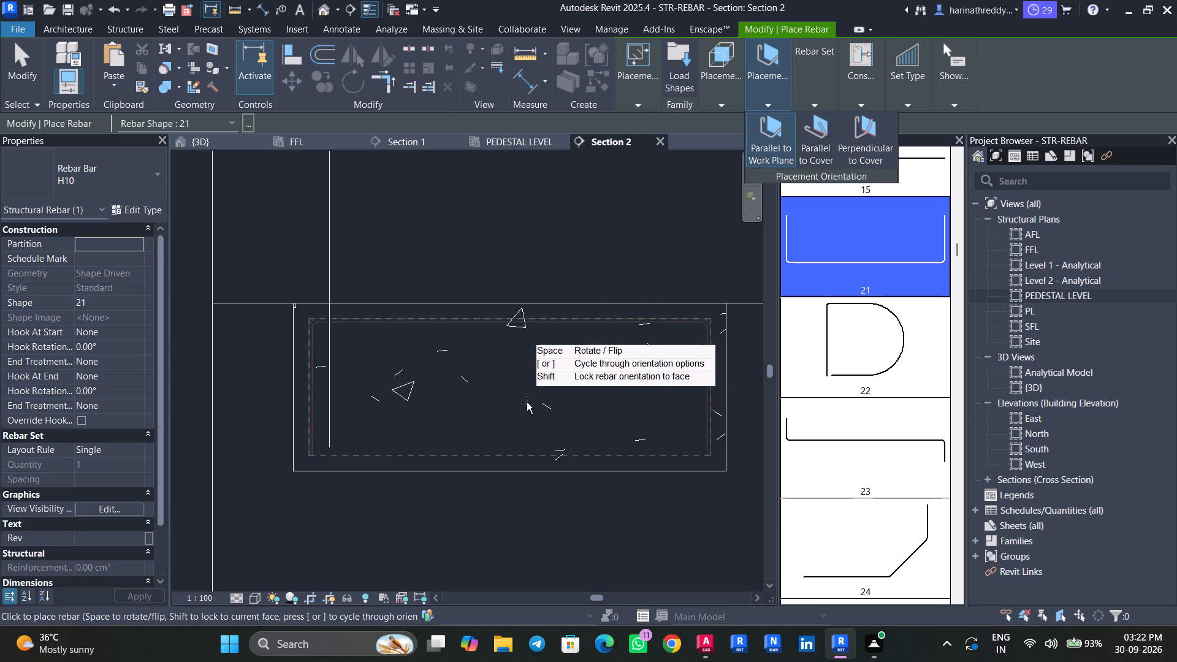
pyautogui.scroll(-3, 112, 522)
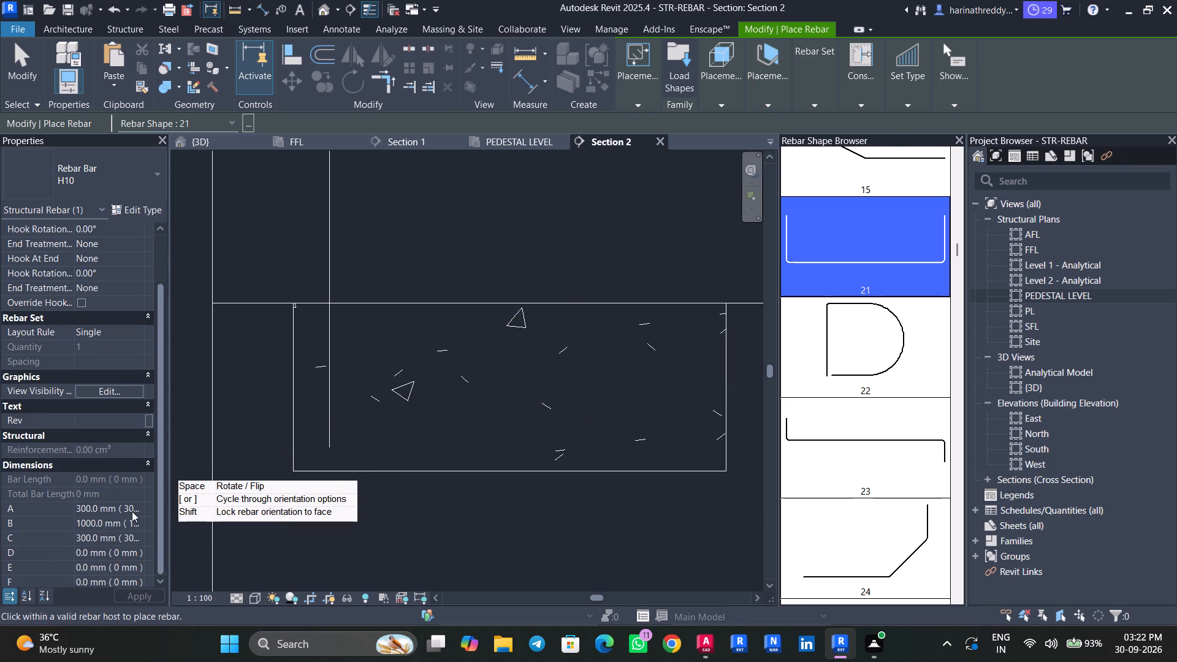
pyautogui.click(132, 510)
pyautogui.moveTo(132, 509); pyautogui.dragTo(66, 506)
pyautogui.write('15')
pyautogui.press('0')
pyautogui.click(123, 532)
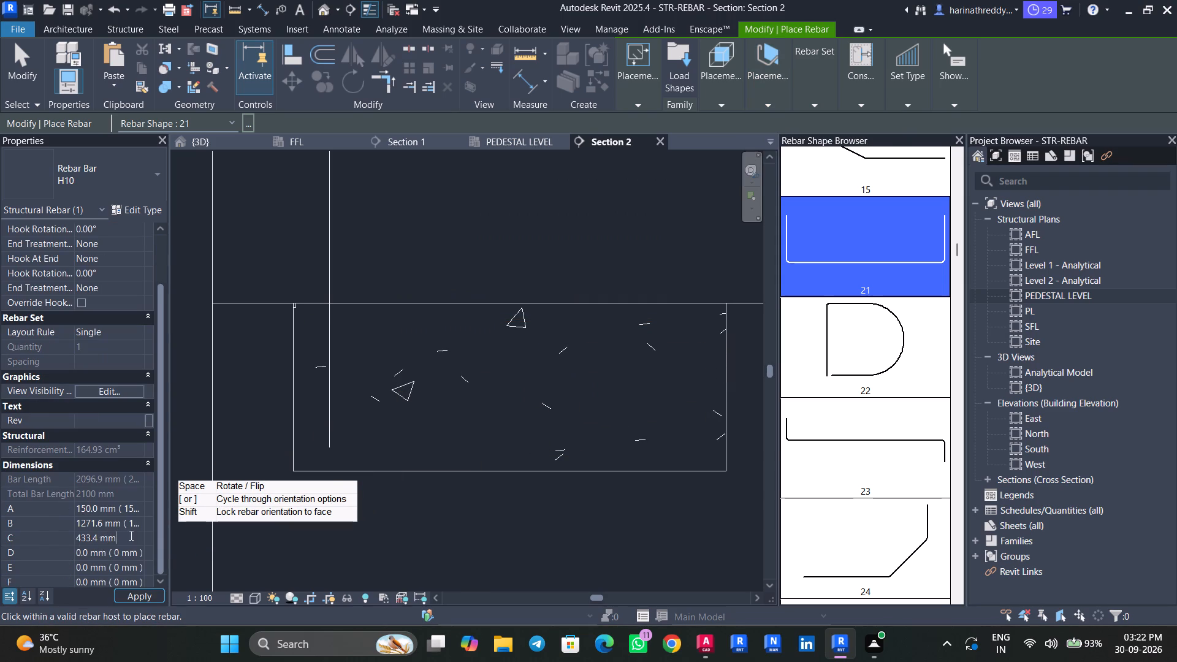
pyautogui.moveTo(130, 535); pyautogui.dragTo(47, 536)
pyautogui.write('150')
# In AutoCAD, locate the typical isolated footing section and examine the bent-up end of its bottom reinforcement.
pyautogui.click(696, 649)
pyautogui.scroll(-6, 348, 407)
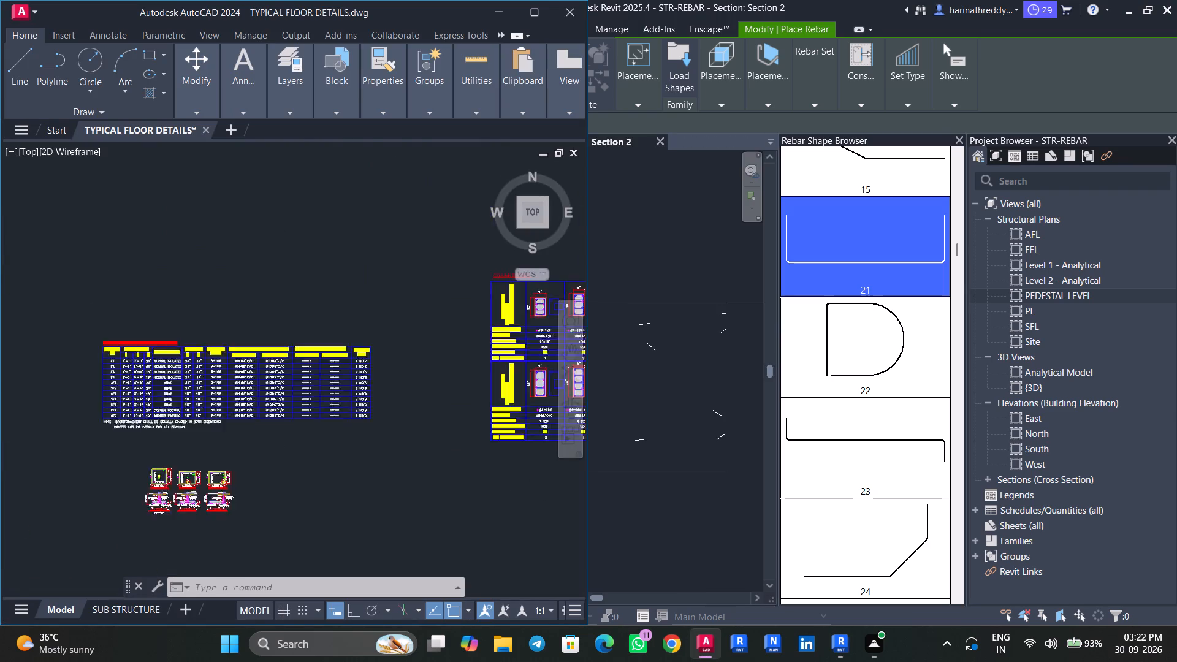
pyautogui.scroll(-2, 350, 410)
pyautogui.scroll(5, 323, 361)
pyautogui.moveTo(338, 382); pyautogui.dragTo(376, 286, button='middle')
pyautogui.scroll(-3, 369, 298)
pyautogui.moveTo(451, 417); pyautogui.dragTo(403, 428, button='middle')
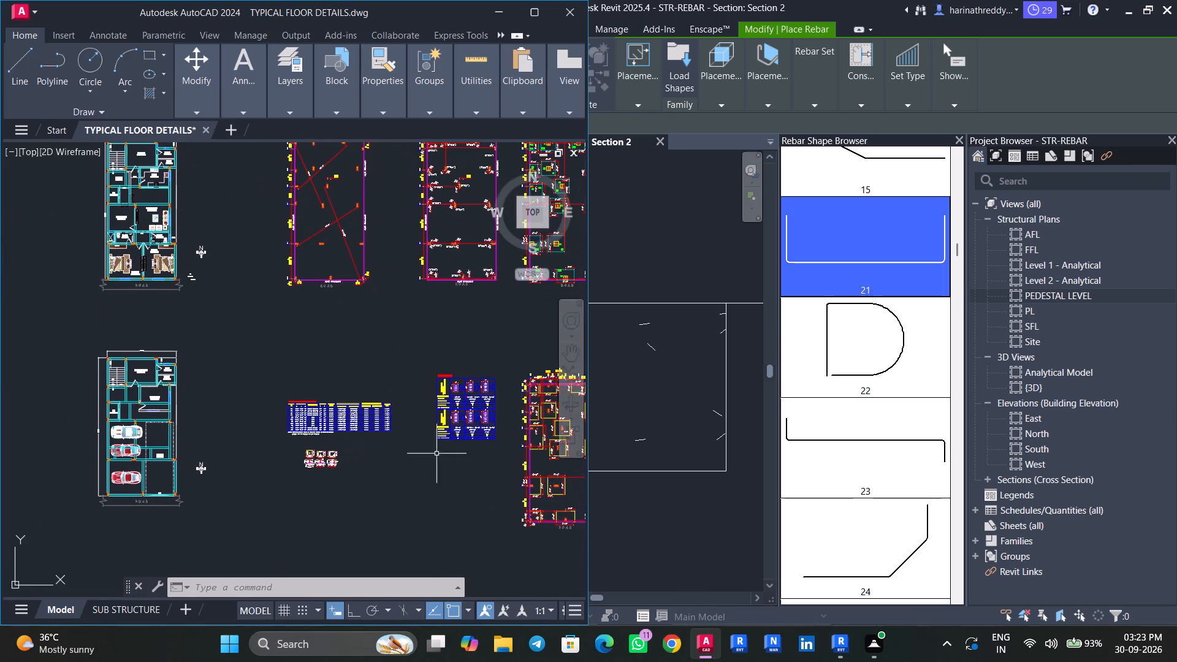
pyautogui.moveTo(437, 455); pyautogui.dragTo(351, 433, button='middle')
pyautogui.scroll(5, 205, 443)
pyautogui.moveTo(379, 454); pyautogui.dragTo(337, 485, button='middle')
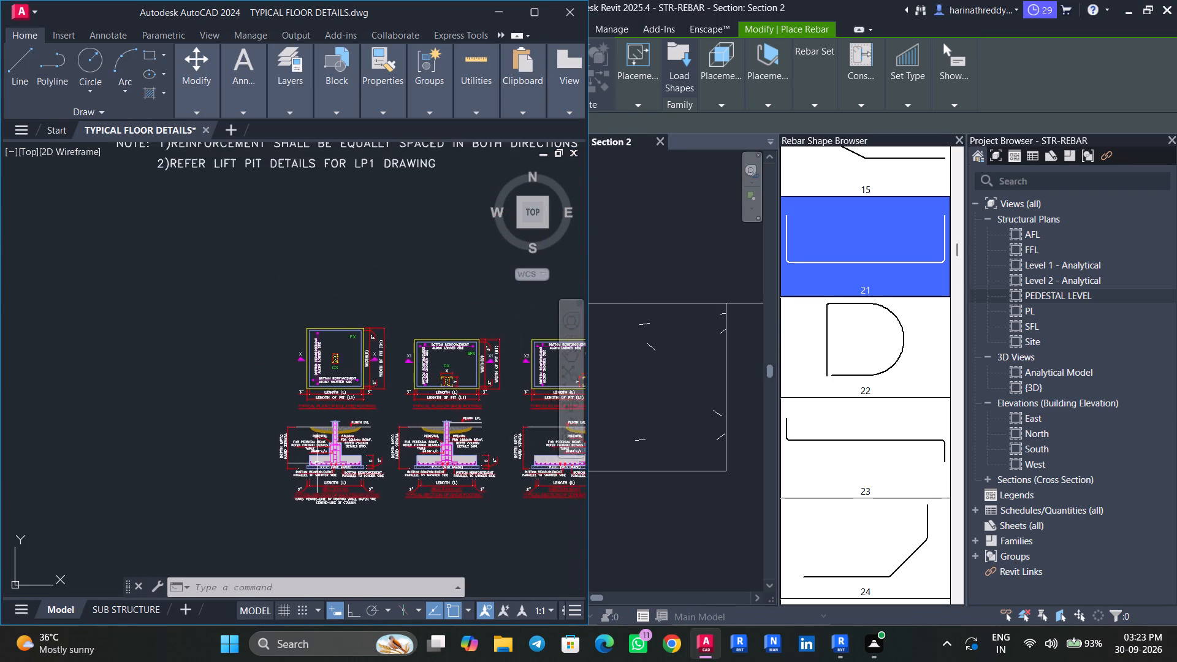
pyautogui.scroll(5, 317, 463)
pyautogui.scroll(-1, 248, 466)
pyautogui.scroll(3, 248, 466)
# Measure the height of the bottom bar's bent-up end in the footing section with a temporary DIM dimension.
pyautogui.click(243, 463)
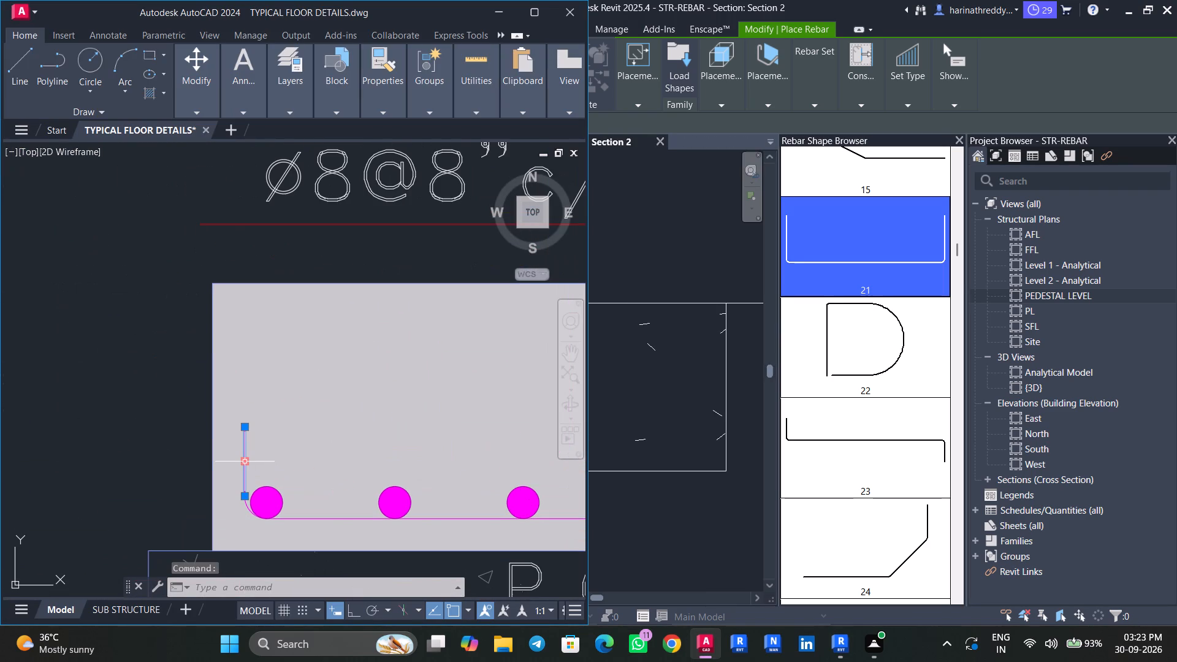
pyautogui.scroll(3, 243, 463)
pyautogui.press('Escape')
pyautogui.press('Escape')
pyautogui.write('DIM')
pyautogui.press('Return')
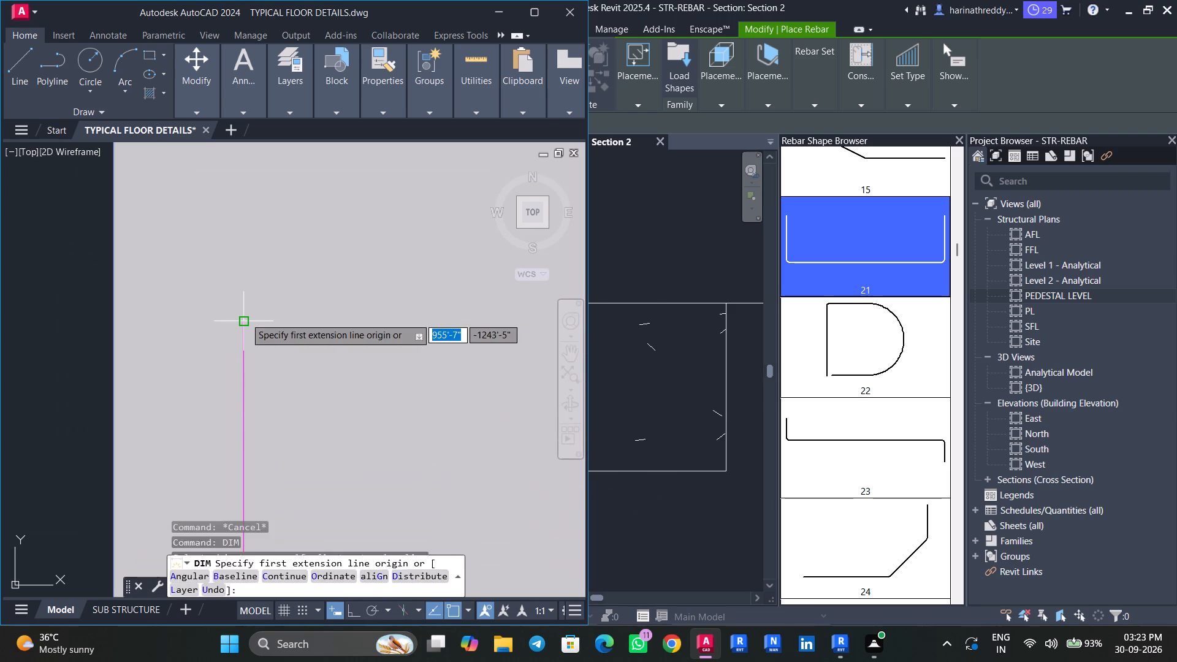
pyautogui.click(245, 318)
pyautogui.moveTo(270, 442); pyautogui.dragTo(290, 242, button='middle')
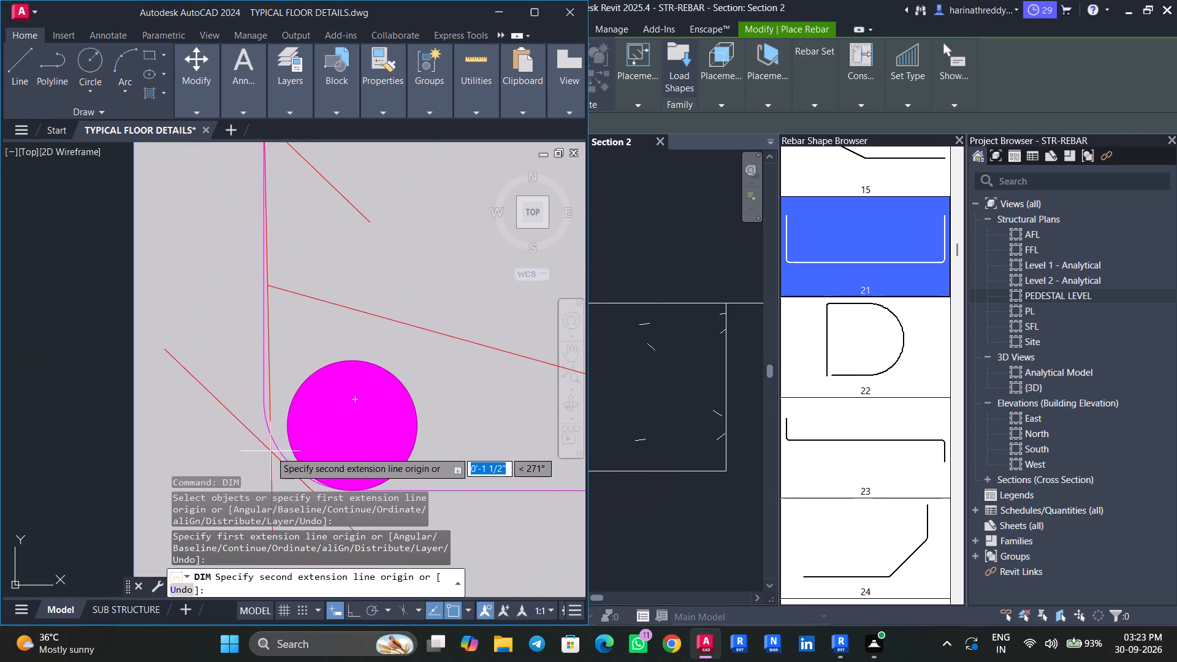
pyautogui.moveTo(294, 484); pyautogui.dragTo(314, 455, button='middle')
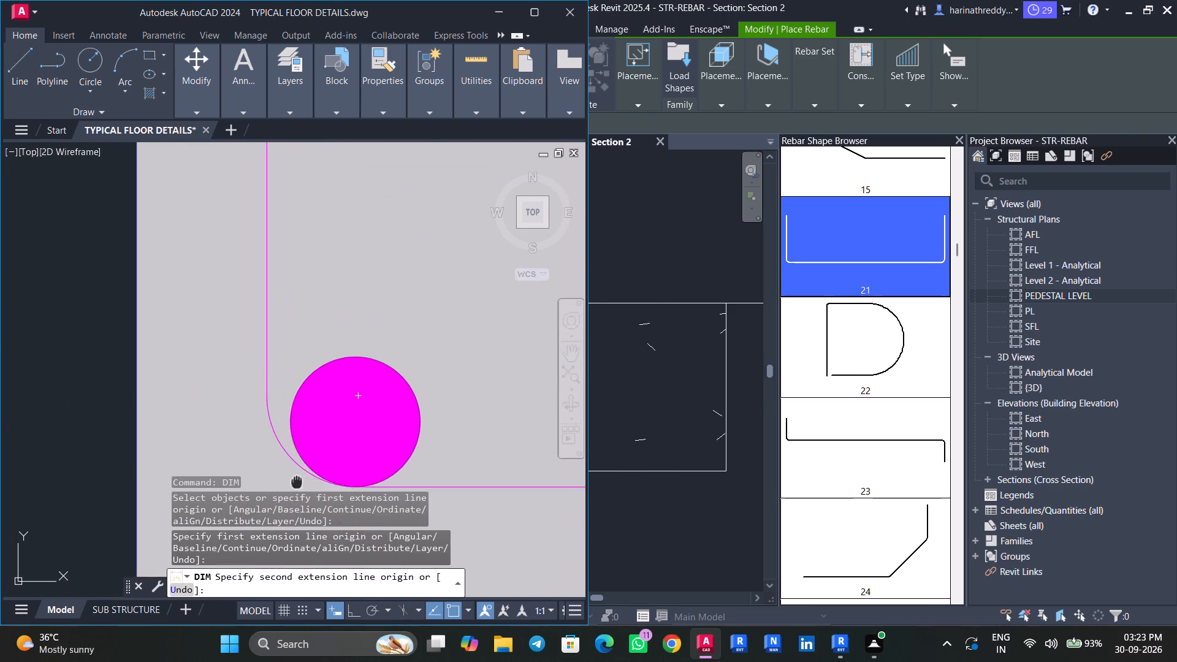
pyautogui.moveTo(314, 455); pyautogui.dragTo(340, 425, button='middle')
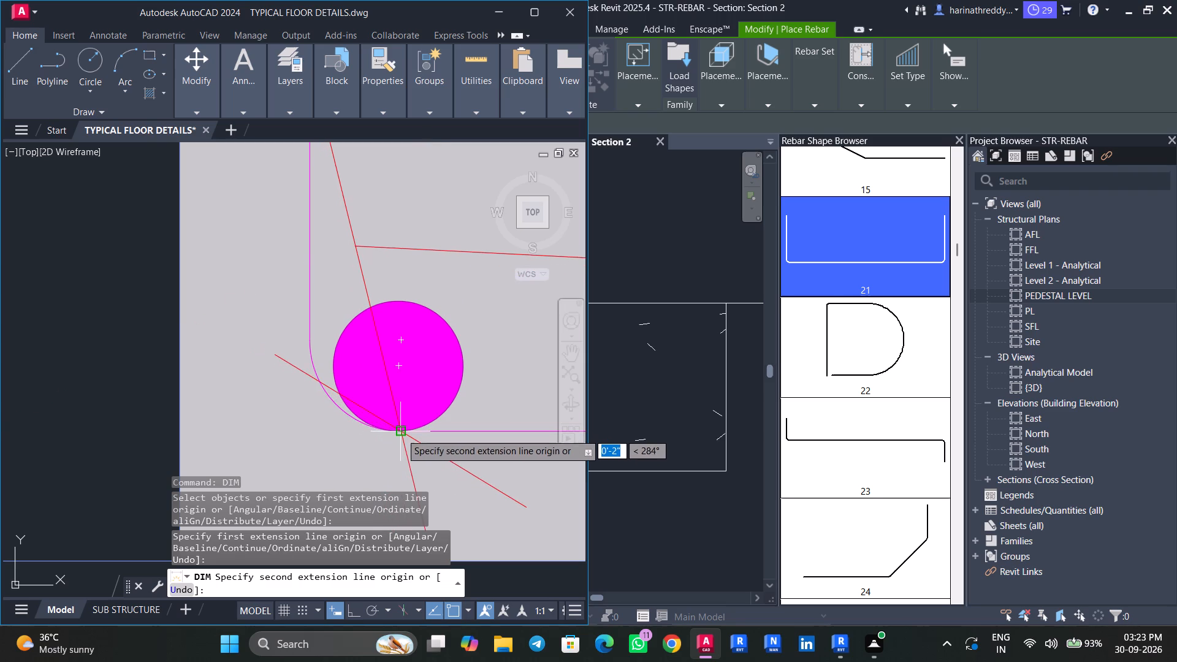
pyautogui.click(401, 433)
pyautogui.scroll(-5, 297, 443)
pyautogui.moveTo(278, 425); pyautogui.dragTo(279, 299, button='middle')
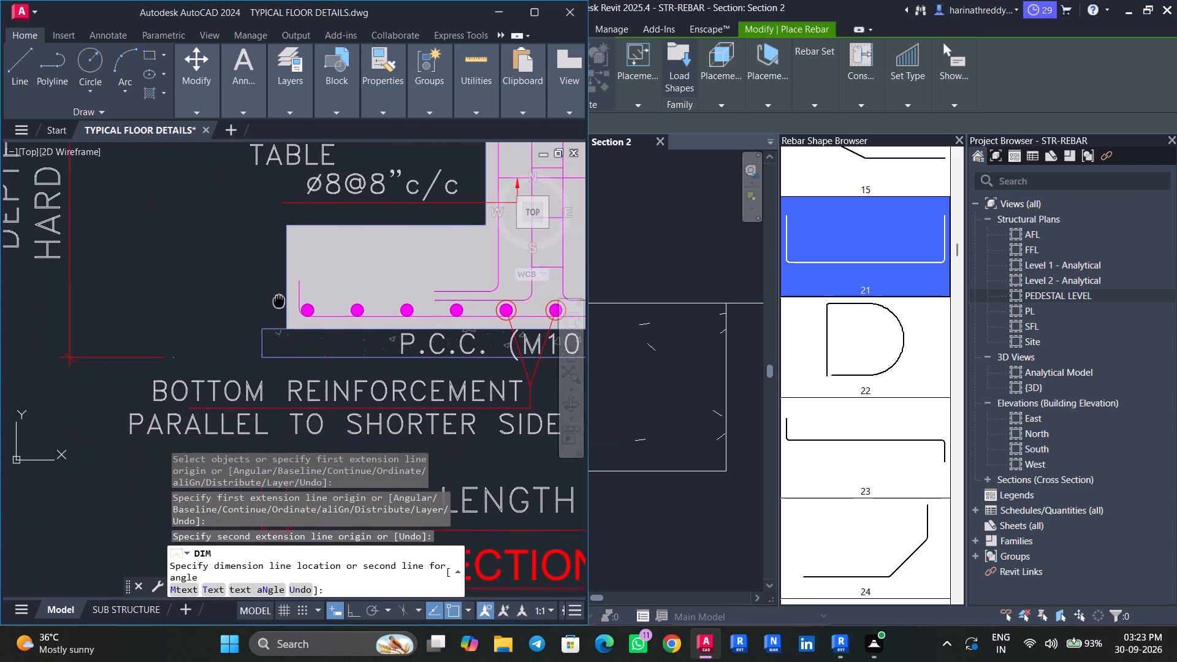
pyautogui.moveTo(279, 299); pyautogui.dragTo(278, 242, button='middle')
pyautogui.scroll(-3, 269, 248)
pyautogui.scroll(2, 269, 248)
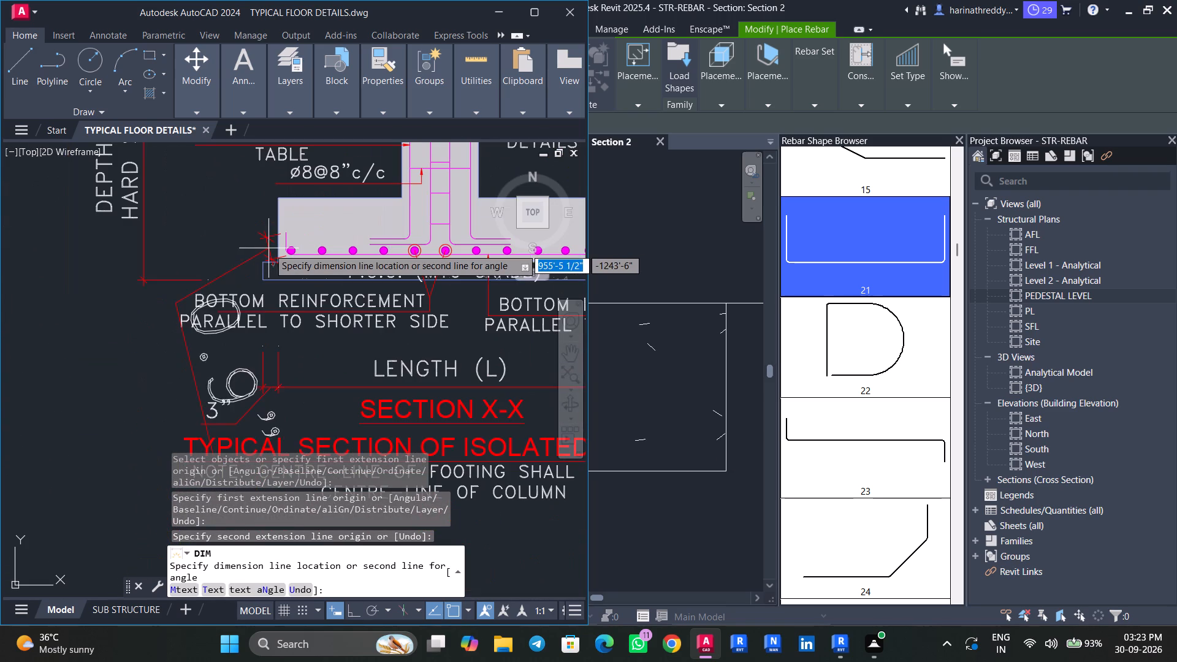
pyautogui.press('Escape')
pyautogui.press('Escape')
pyautogui.press('Escape')
pyautogui.press('Escape')
pyautogui.press('Escape')
pyautogui.press('Escape')
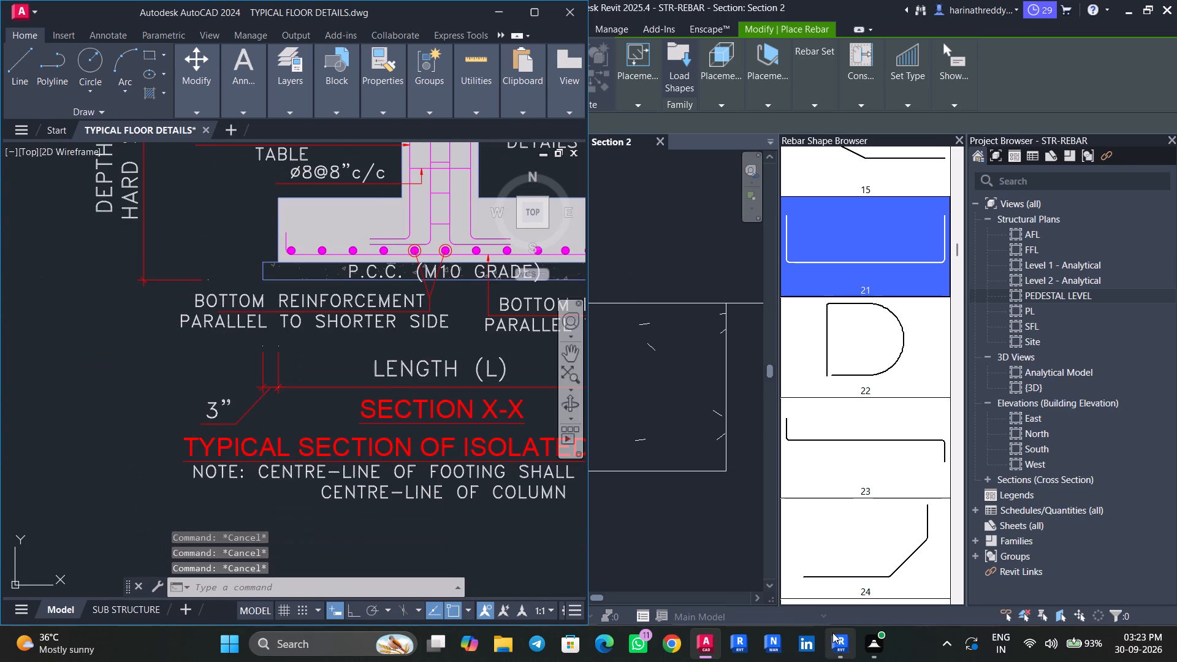
# Switch back to Revit, cancel the pending rebar placement and open the Section 1 view through footing CF2.
pyautogui.click(832, 633)
pyautogui.press('Escape')
pyautogui.press('Escape')
pyautogui.press('Escape')
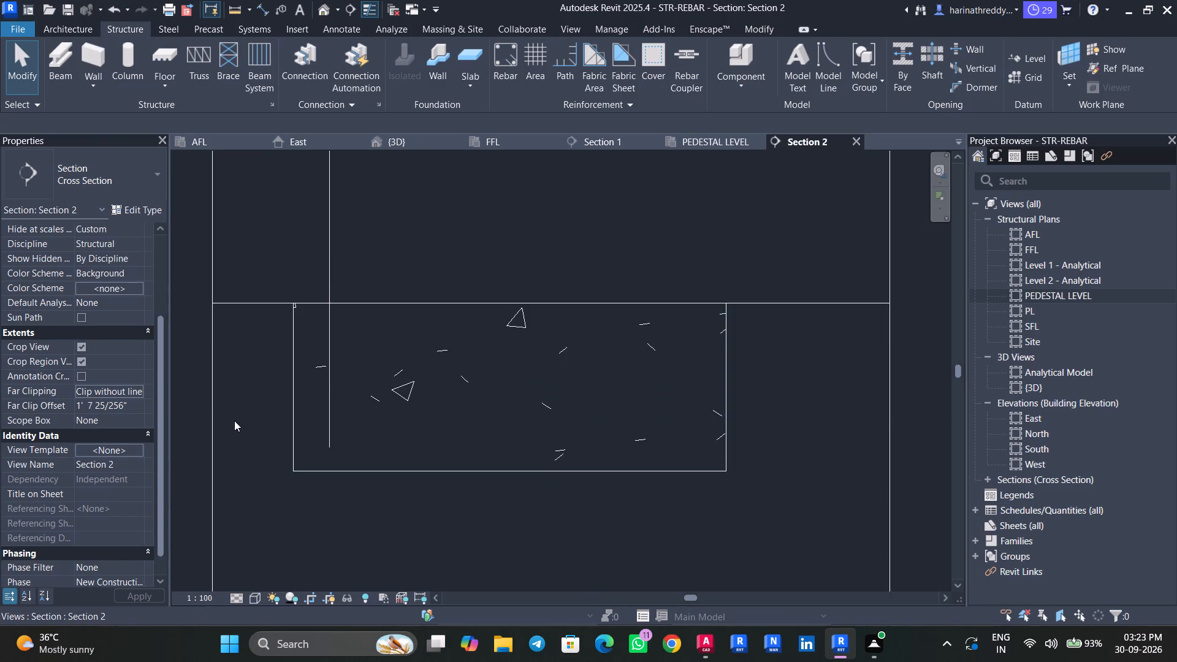
pyautogui.scroll(-13, 320, 373)
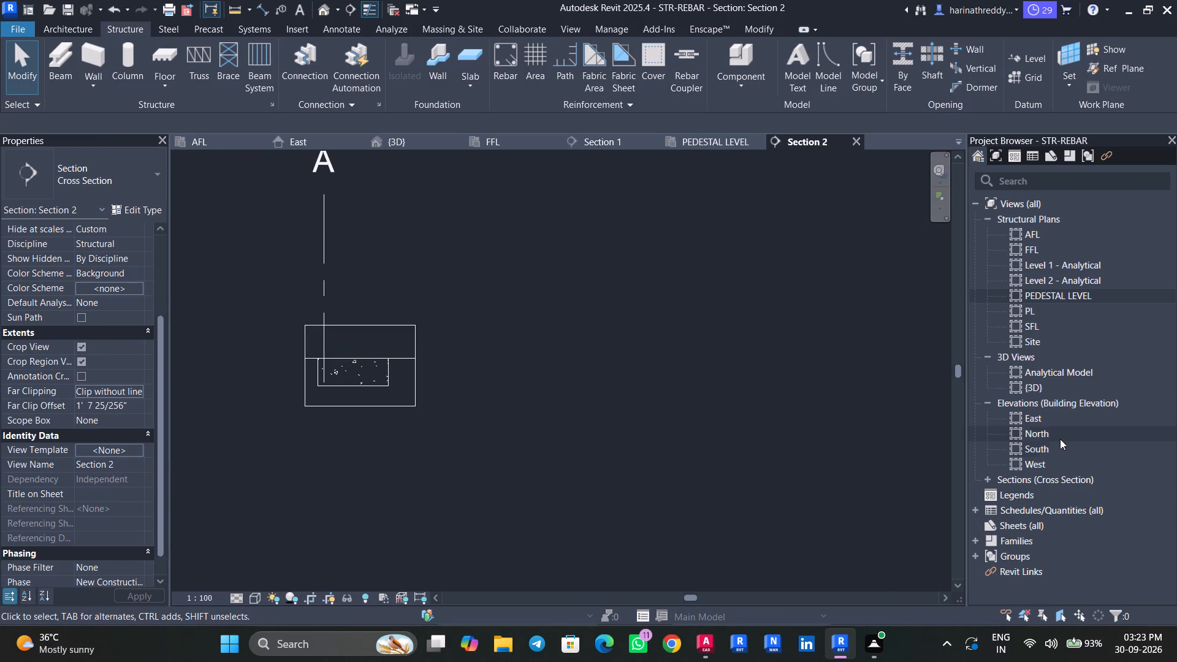
pyautogui.click(988, 481)
pyautogui.doubleClick(1043, 499)
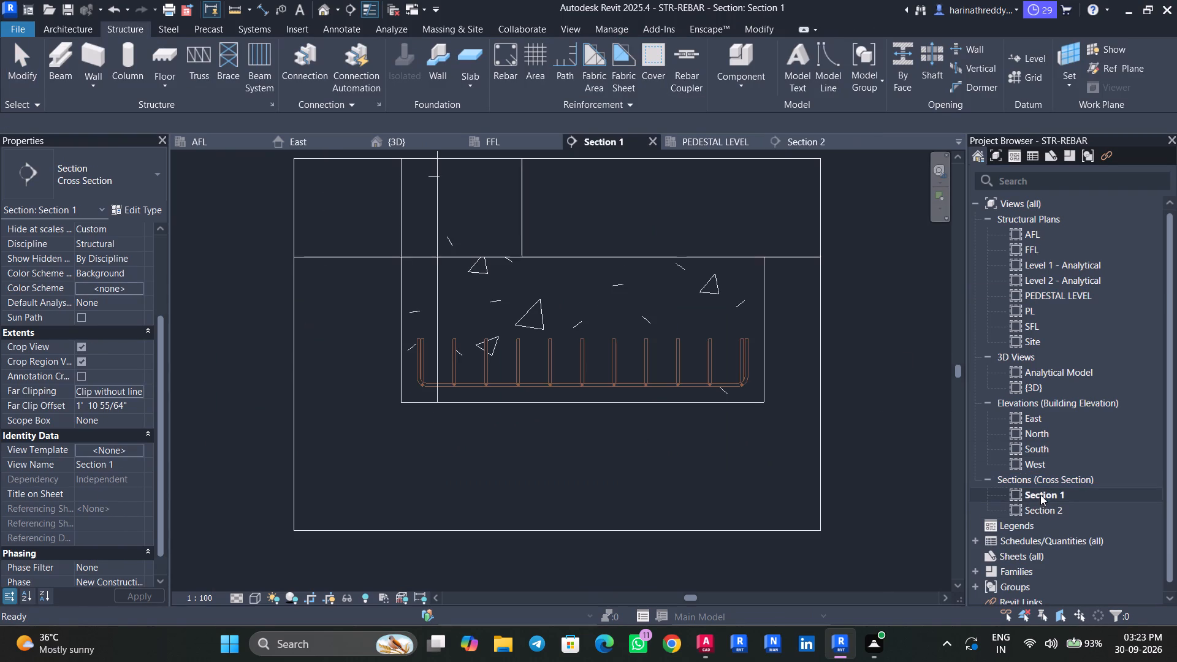
# Set dimension A to 6" for CF2's H10 bar set running perpendicular to the section.
pyautogui.click(446, 351)
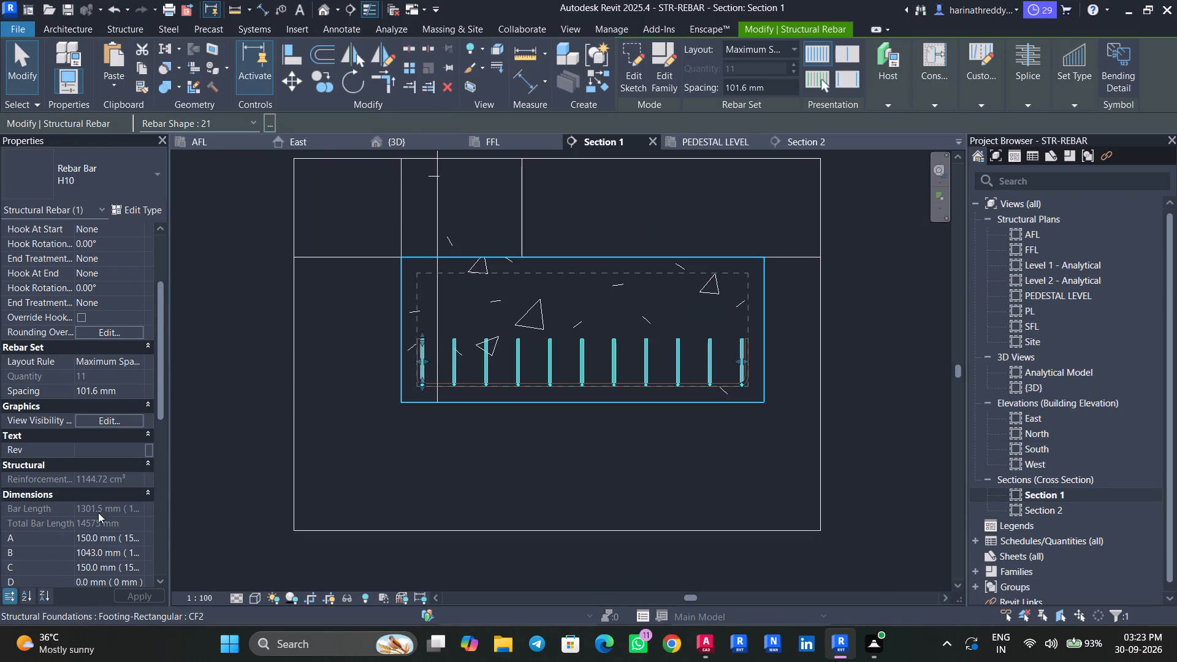
pyautogui.click(123, 531)
pyautogui.moveTo(131, 531); pyautogui.dragTo(56, 532)
pyautogui.write('6"')
pyautogui.press('Return')
# Set dimension C to 6" for CF2's H10 bar set running perpendicular to the section.
pyautogui.click(148, 571)
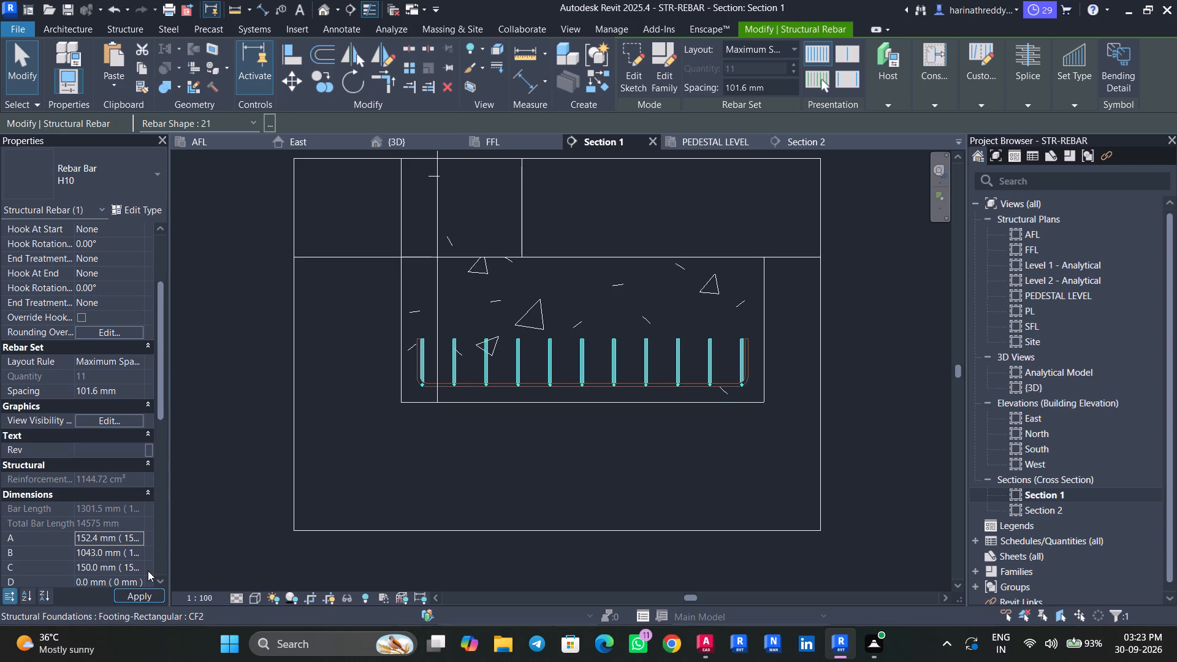
pyautogui.click(145, 568)
pyautogui.click(140, 565)
pyautogui.moveTo(138, 565); pyautogui.dragTo(37, 569)
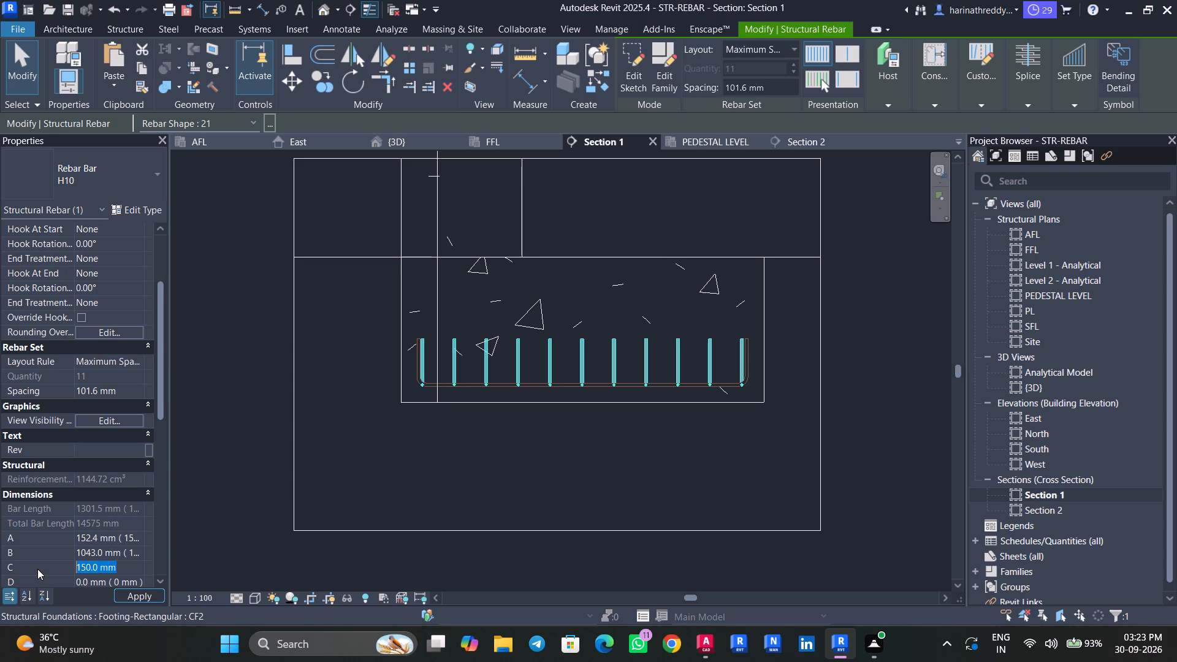
pyautogui.press('6')
pyautogui.hotkey('shift', '"')
pyautogui.press('Return')
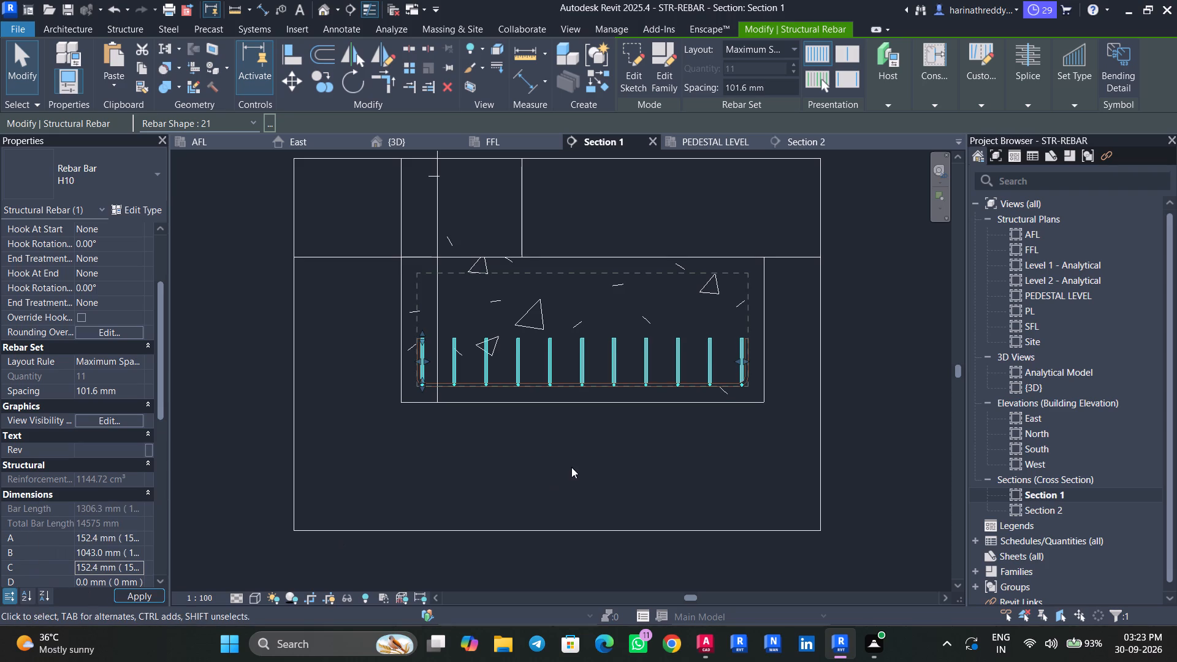
pyautogui.scroll(5, 436, 371)
pyautogui.scroll(-1, 412, 357)
pyautogui.scroll(3, 412, 357)
pyautogui.press('Escape')
pyautogui.press('Escape')
# Shift both end bars of CF2's perpendicular H10 set slightly inward, away from the other set's bent-up legs.
pyautogui.click(401, 344)
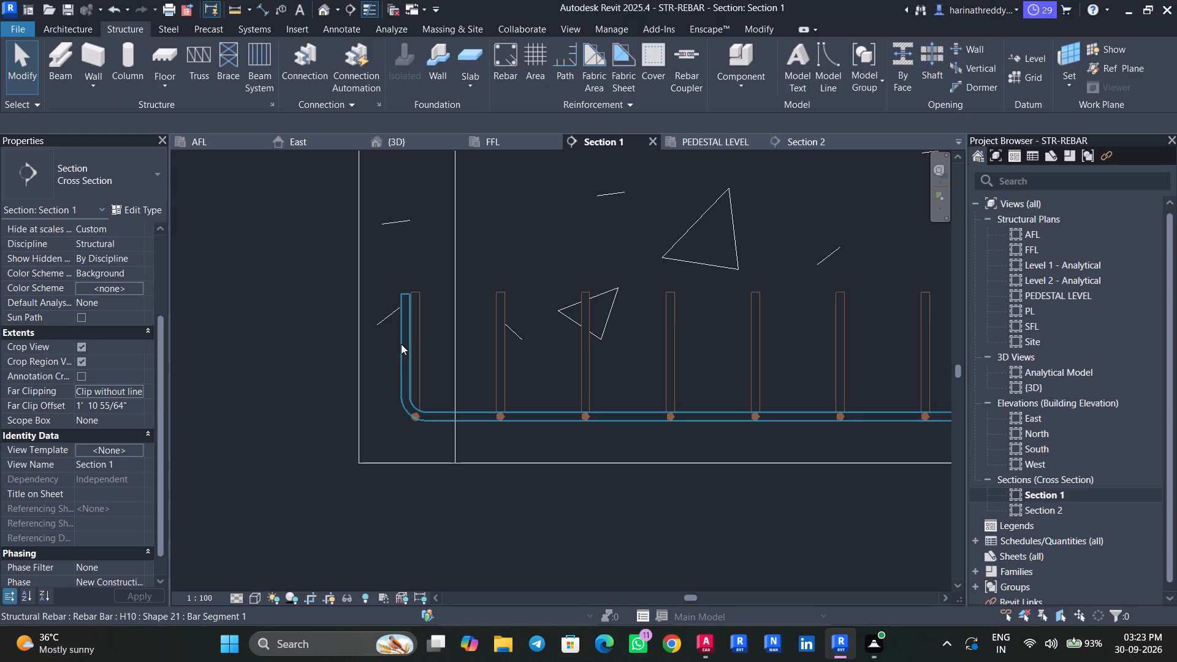
pyautogui.press('Escape')
pyautogui.click(416, 345)
pyautogui.scroll(5, 417, 346)
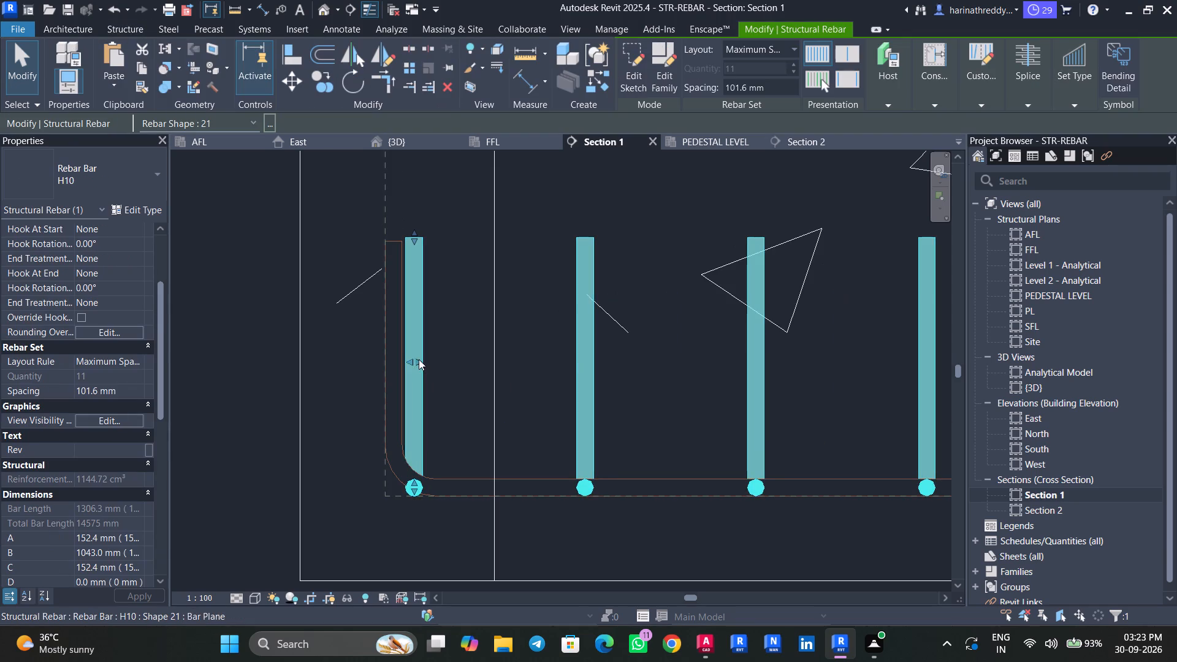
pyautogui.moveTo(419, 359); pyautogui.dragTo(425, 362)
pyautogui.press('Escape')
pyautogui.scroll(-7, 446, 382)
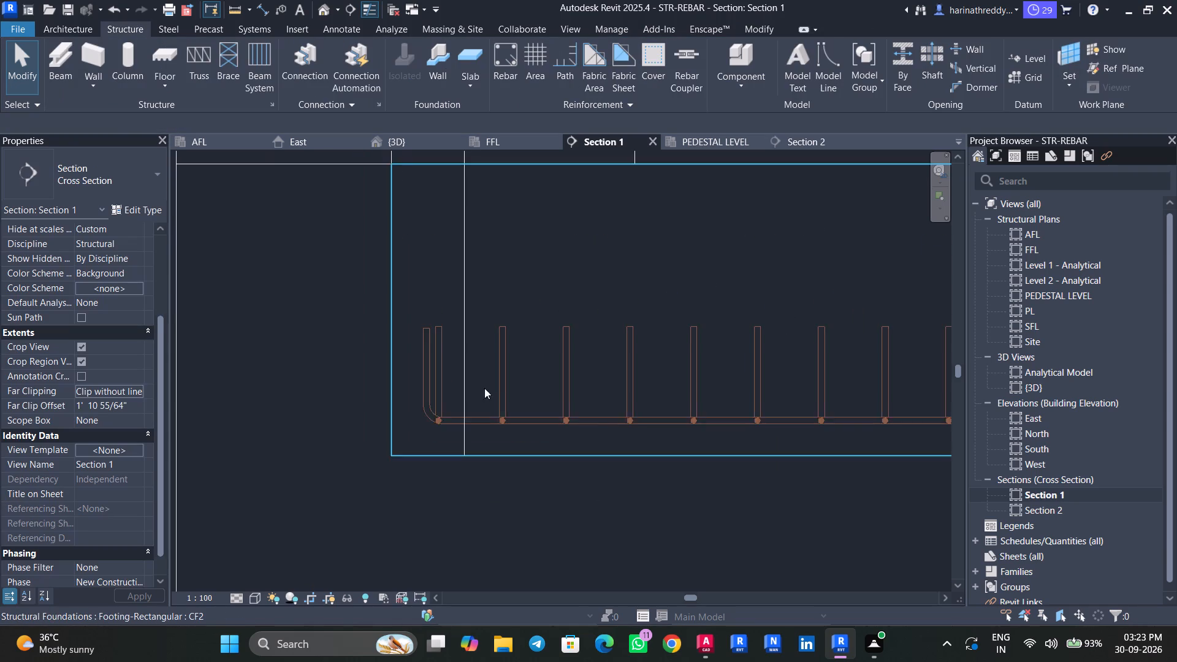
pyautogui.moveTo(508, 392); pyautogui.dragTo(274, 406, button='middle')
pyautogui.moveTo(641, 382); pyautogui.dragTo(544, 389, button='middle')
pyautogui.press('Escape')
pyautogui.click(741, 387)
pyautogui.scroll(5, 741, 387)
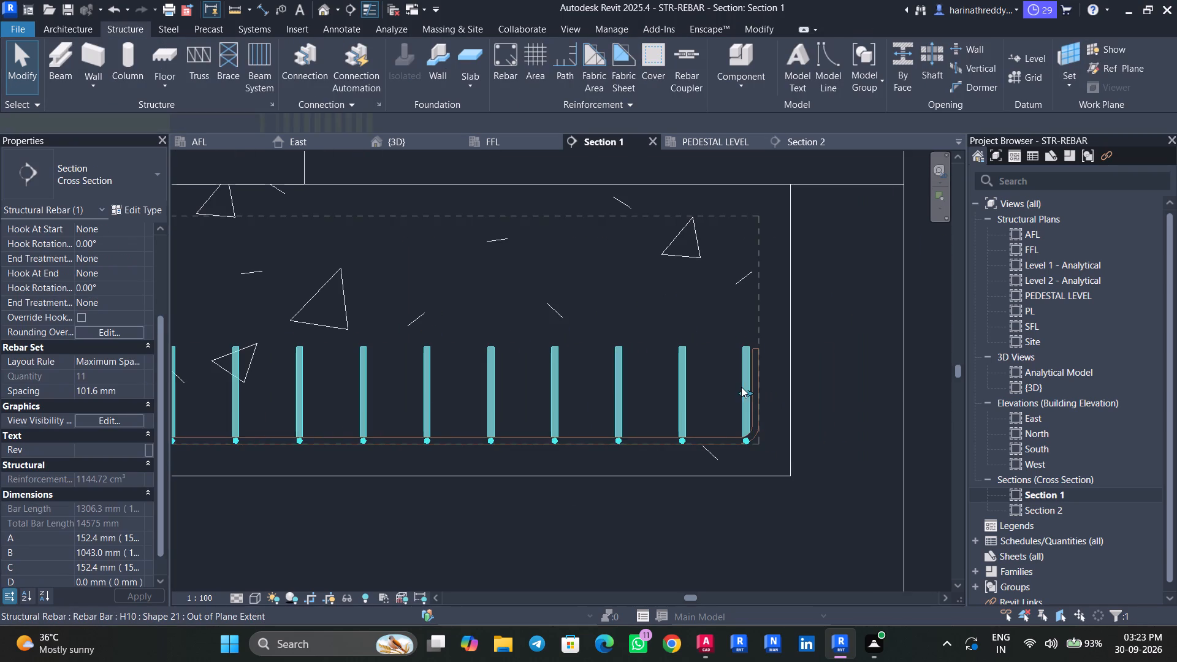
pyautogui.moveTo(747, 397); pyautogui.dragTo(739, 397)
pyautogui.press('Escape')
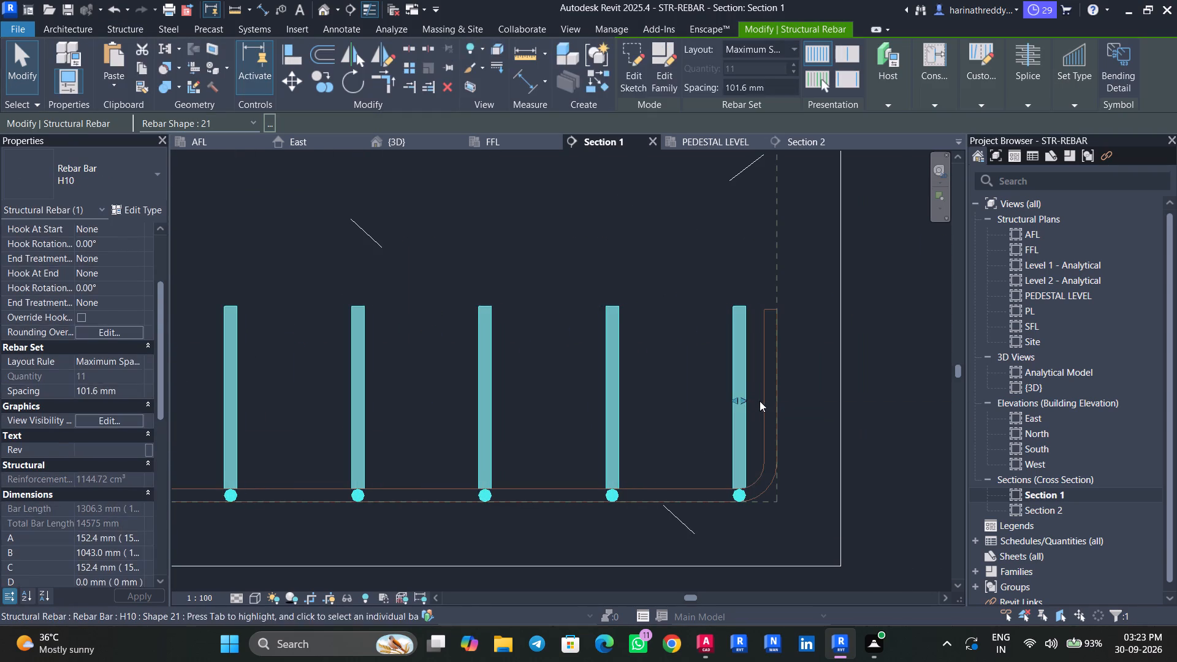
pyautogui.press('Escape')
# Set dimensions A and C to 6" for CF2's H10 bar set running parallel to the section.
pyautogui.click(762, 397)
pyautogui.click(119, 531)
pyautogui.moveTo(126, 538); pyautogui.dragTo(99, 536)
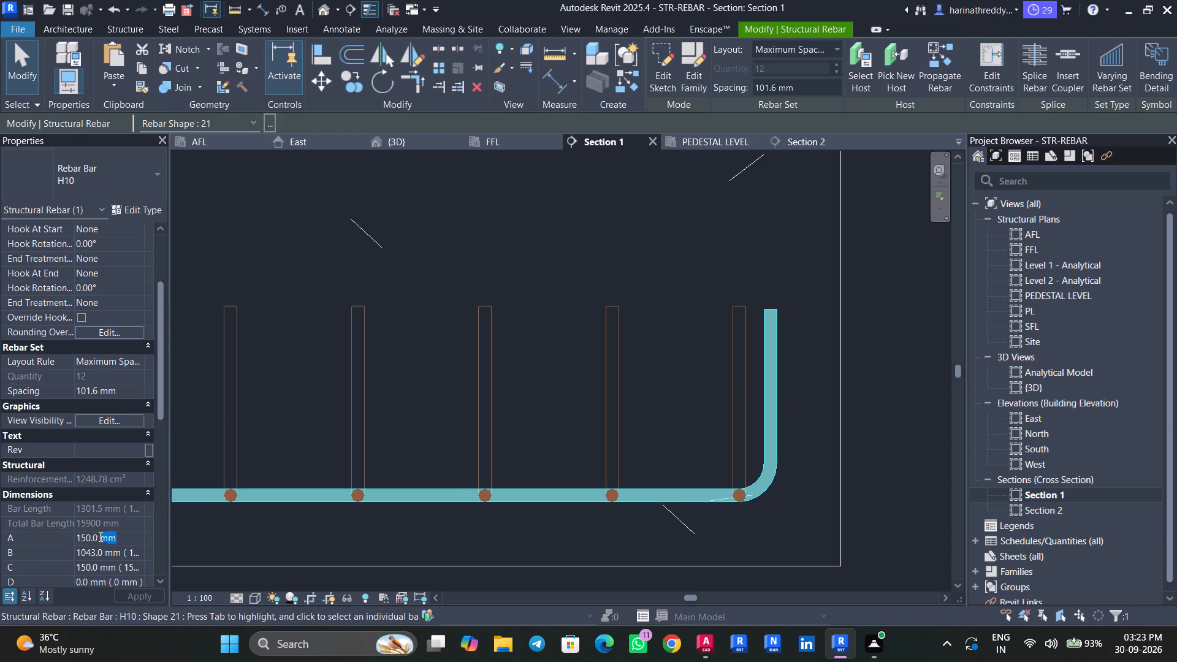
pyautogui.moveTo(99, 536); pyautogui.dragTo(52, 539)
pyautogui.write('6"')
pyautogui.press('Return')
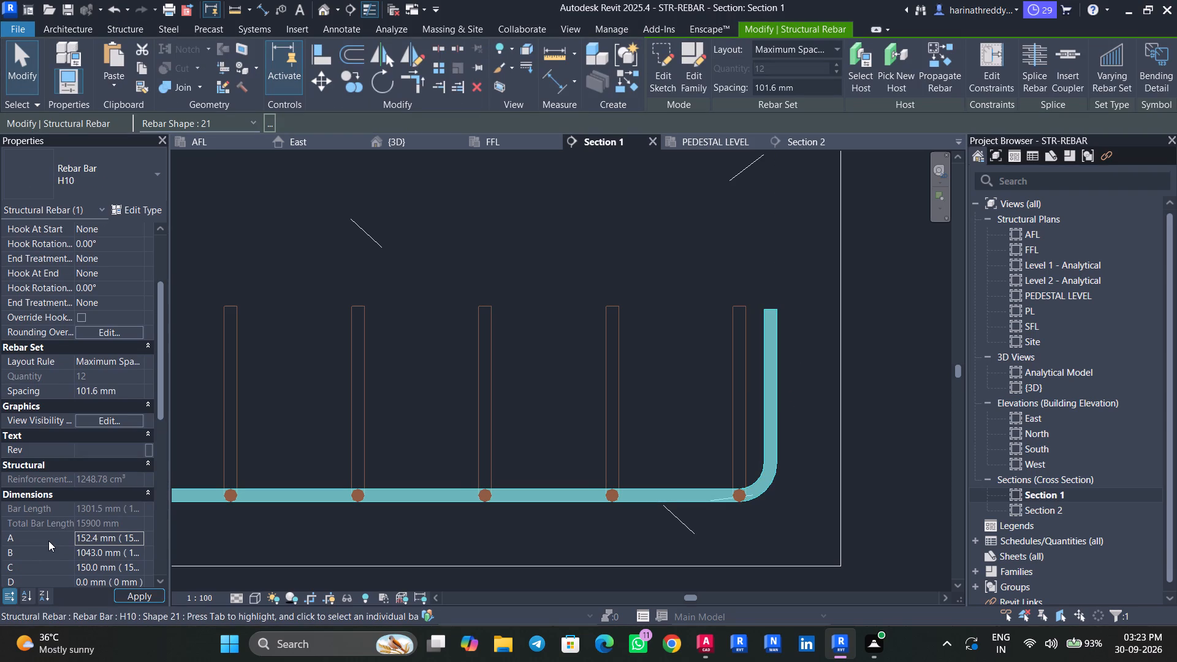
pyautogui.click(121, 569)
pyautogui.moveTo(126, 567); pyautogui.dragTo(40, 567)
pyautogui.write('6"')
pyautogui.press('Return')
pyautogui.press('Escape')
pyautogui.press('Escape')
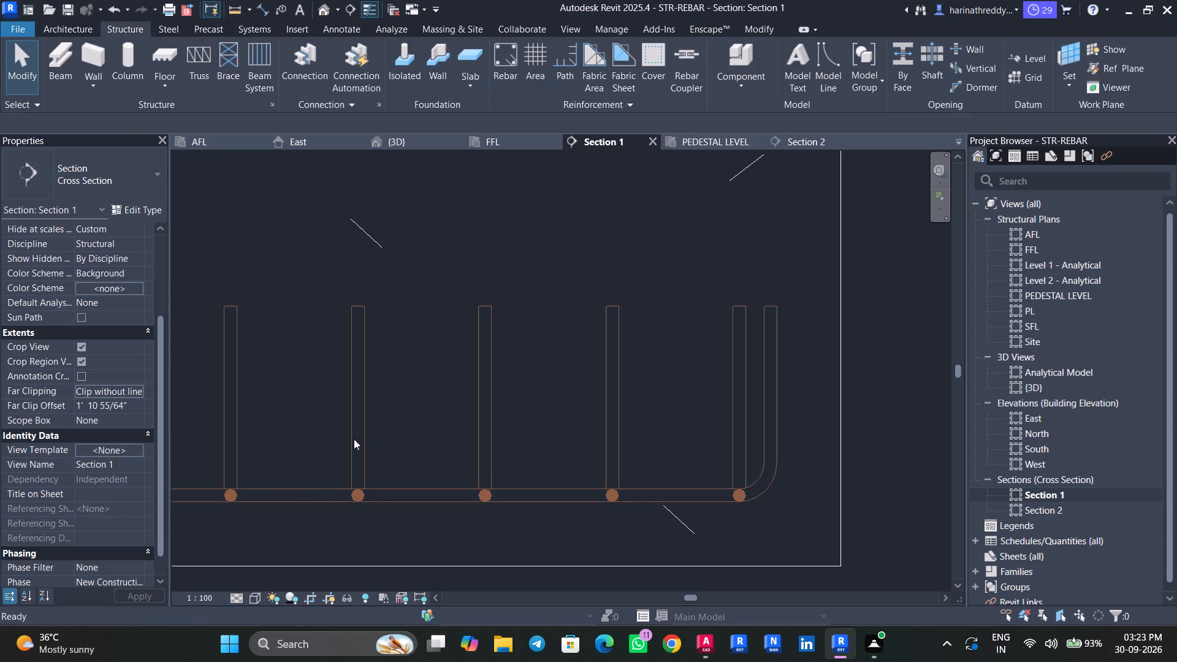
pyautogui.press('Escape')
# Open the Section 2 view through footing CF1 and start Rebar placement with CF1 as host.
pyautogui.click(795, 144)
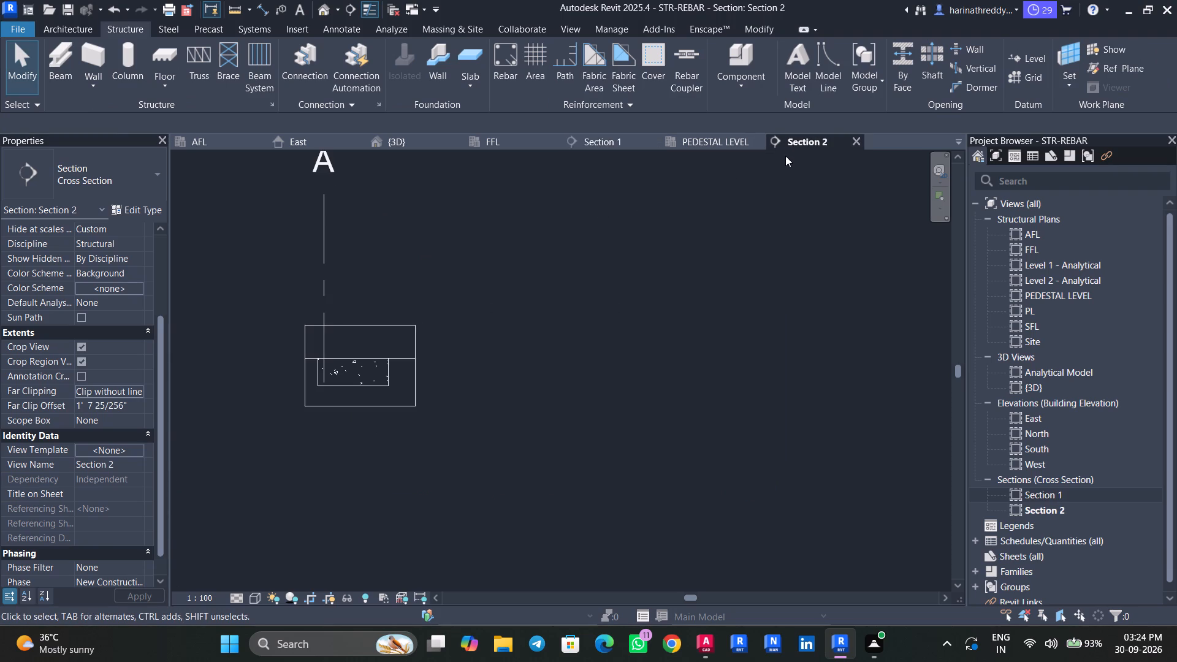
pyautogui.scroll(6, 360, 382)
pyautogui.moveTo(346, 373); pyautogui.dragTo(413, 399, button='middle')
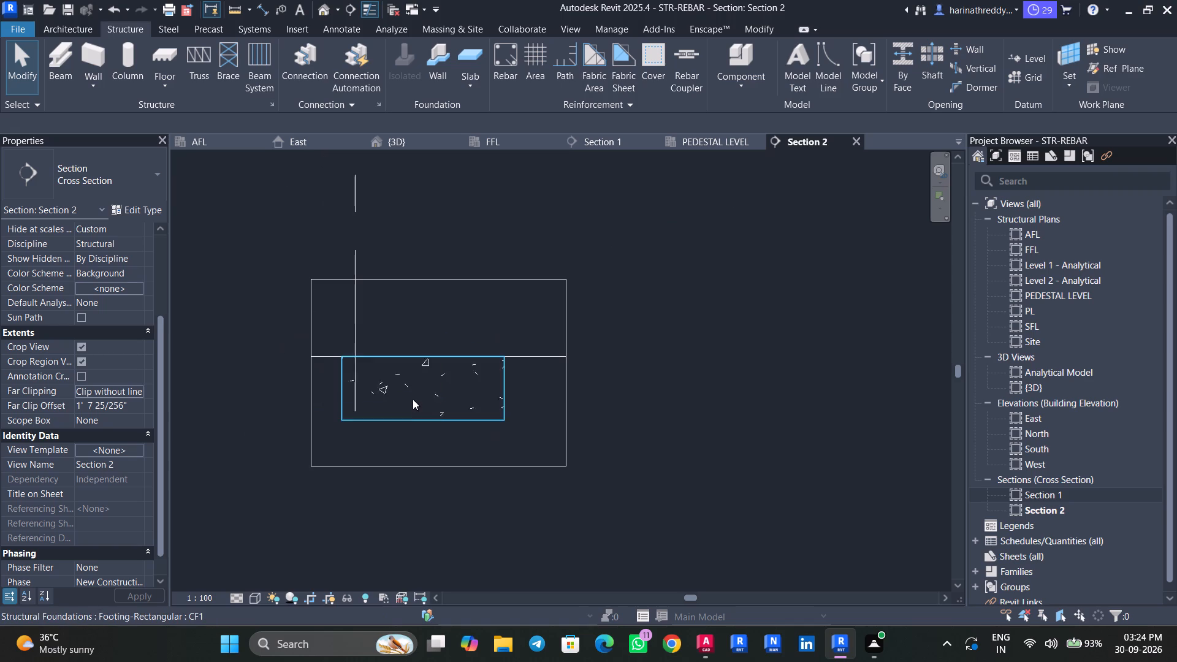
pyautogui.click(413, 399)
pyautogui.click(763, 74)
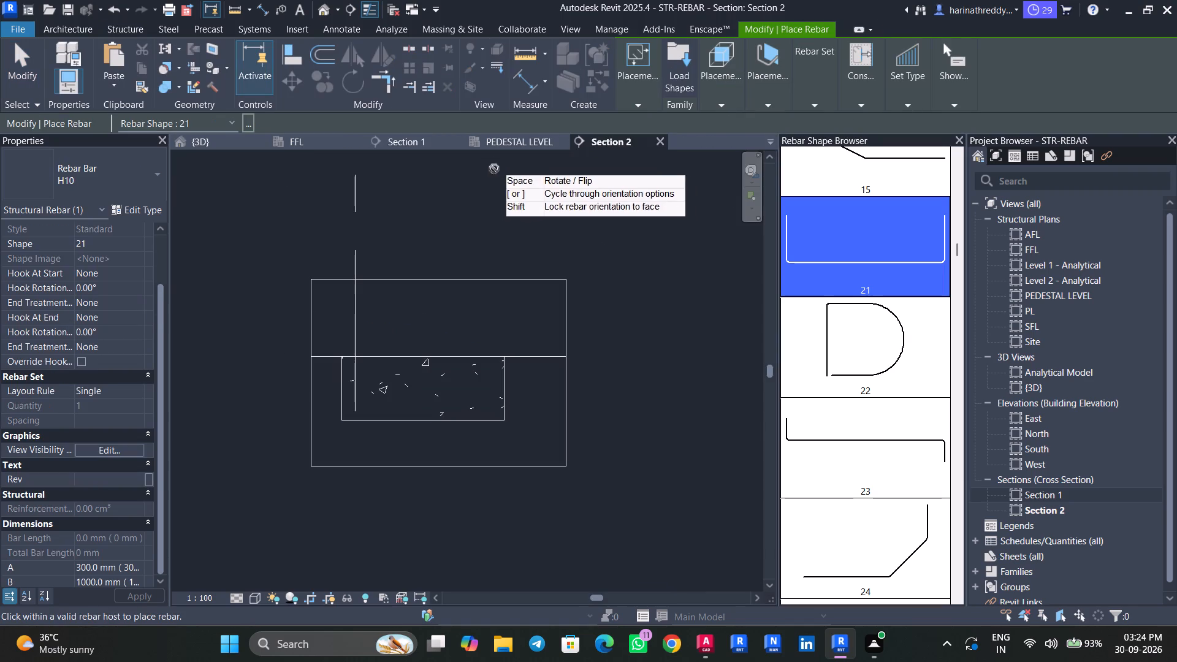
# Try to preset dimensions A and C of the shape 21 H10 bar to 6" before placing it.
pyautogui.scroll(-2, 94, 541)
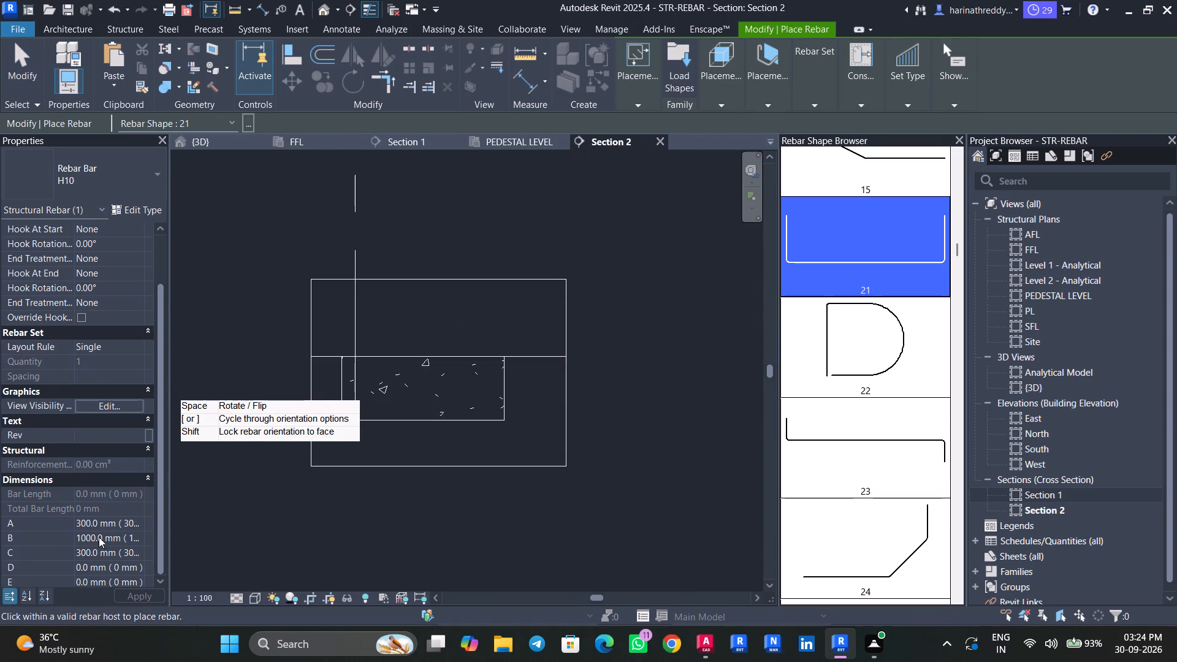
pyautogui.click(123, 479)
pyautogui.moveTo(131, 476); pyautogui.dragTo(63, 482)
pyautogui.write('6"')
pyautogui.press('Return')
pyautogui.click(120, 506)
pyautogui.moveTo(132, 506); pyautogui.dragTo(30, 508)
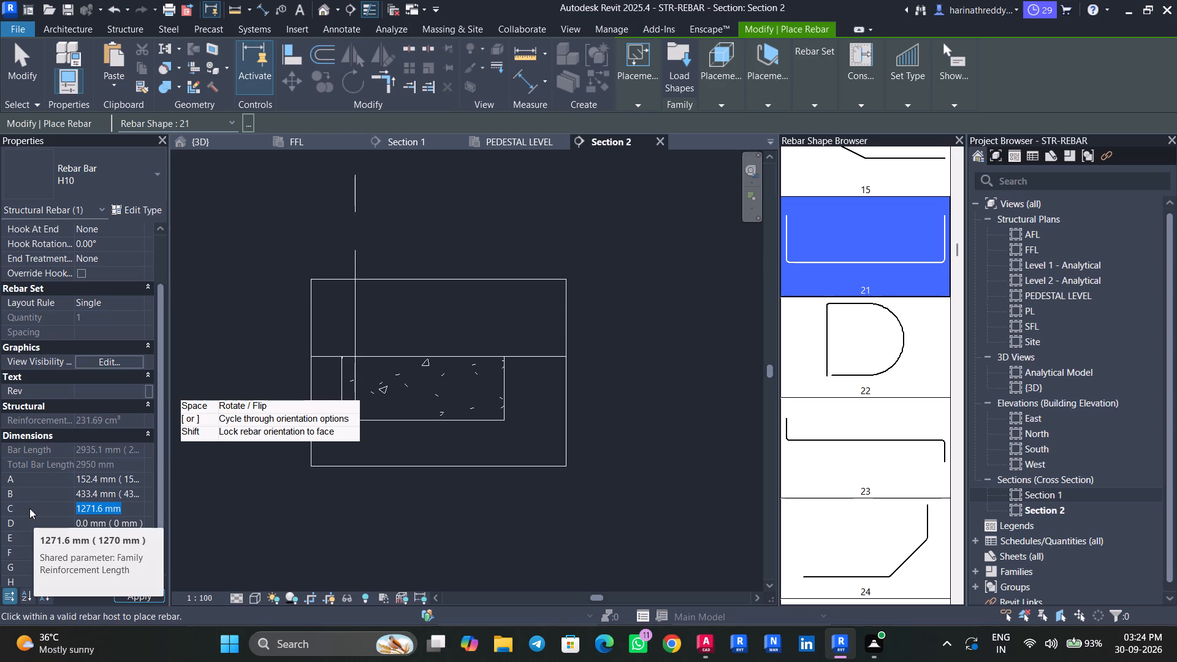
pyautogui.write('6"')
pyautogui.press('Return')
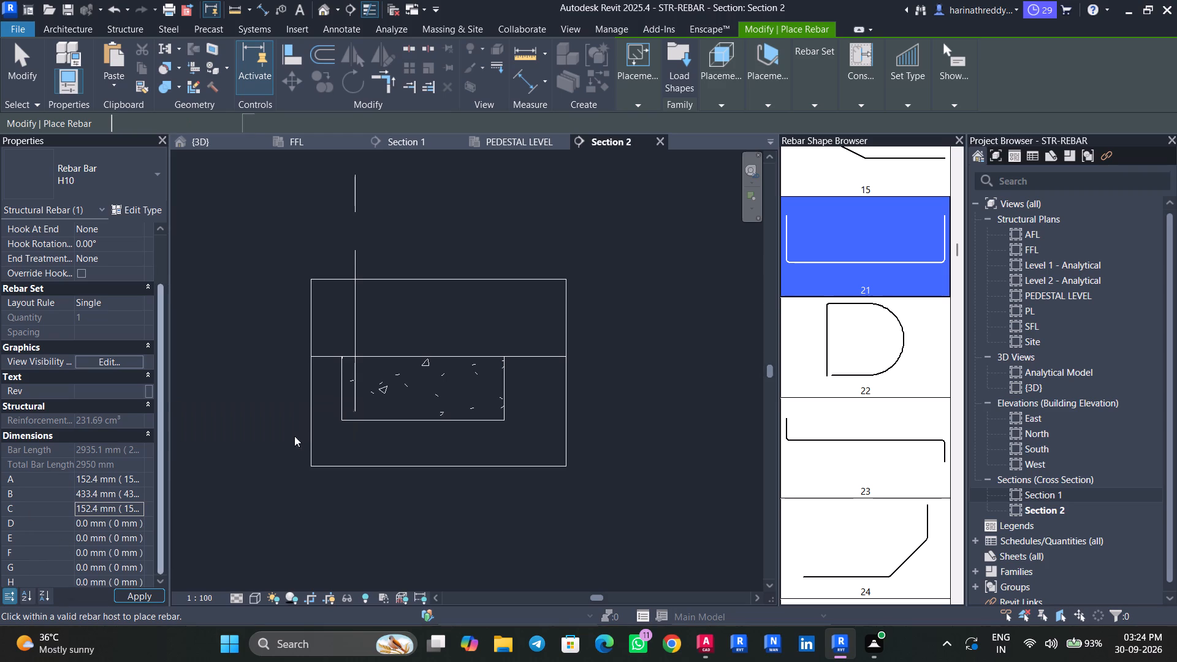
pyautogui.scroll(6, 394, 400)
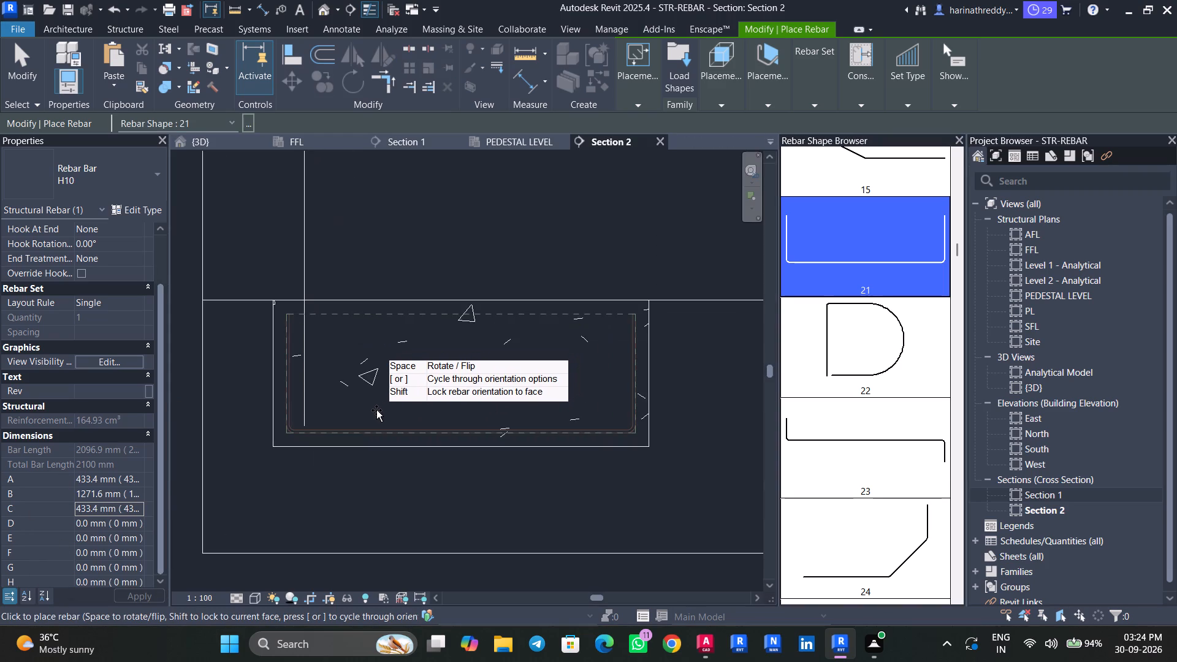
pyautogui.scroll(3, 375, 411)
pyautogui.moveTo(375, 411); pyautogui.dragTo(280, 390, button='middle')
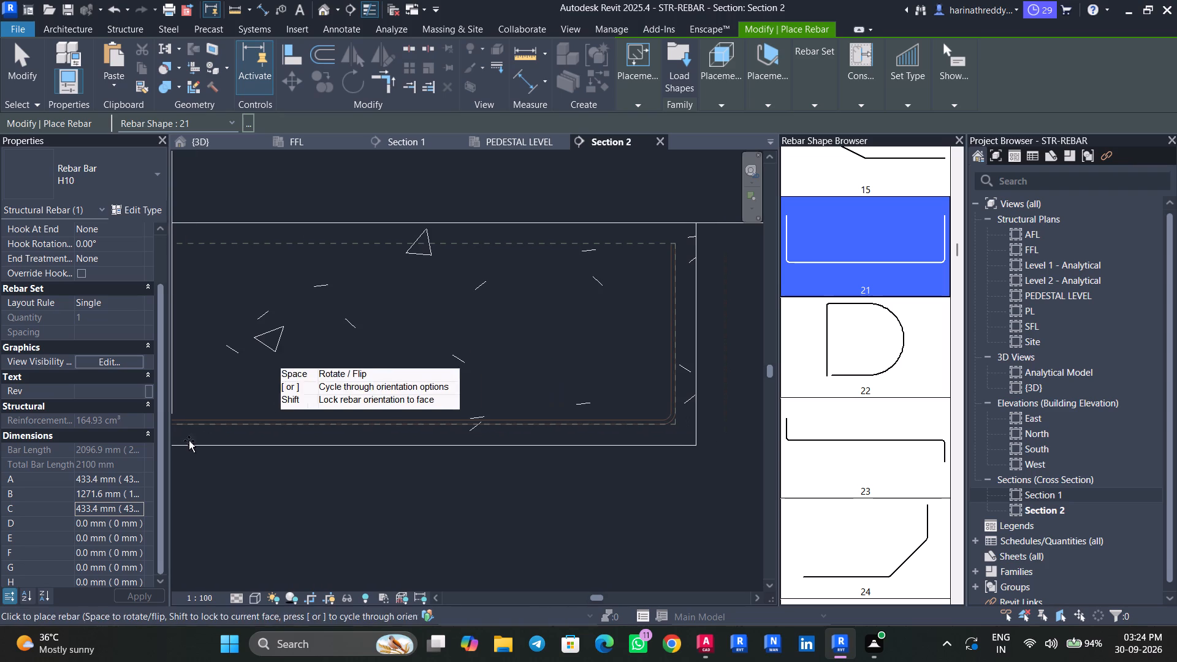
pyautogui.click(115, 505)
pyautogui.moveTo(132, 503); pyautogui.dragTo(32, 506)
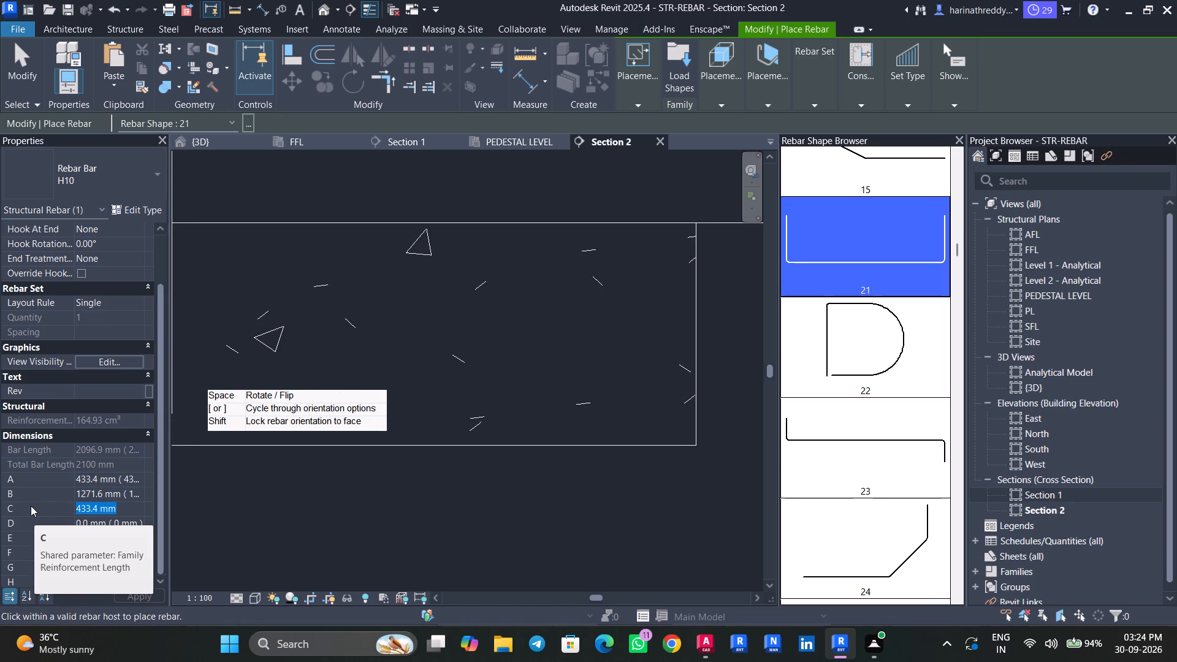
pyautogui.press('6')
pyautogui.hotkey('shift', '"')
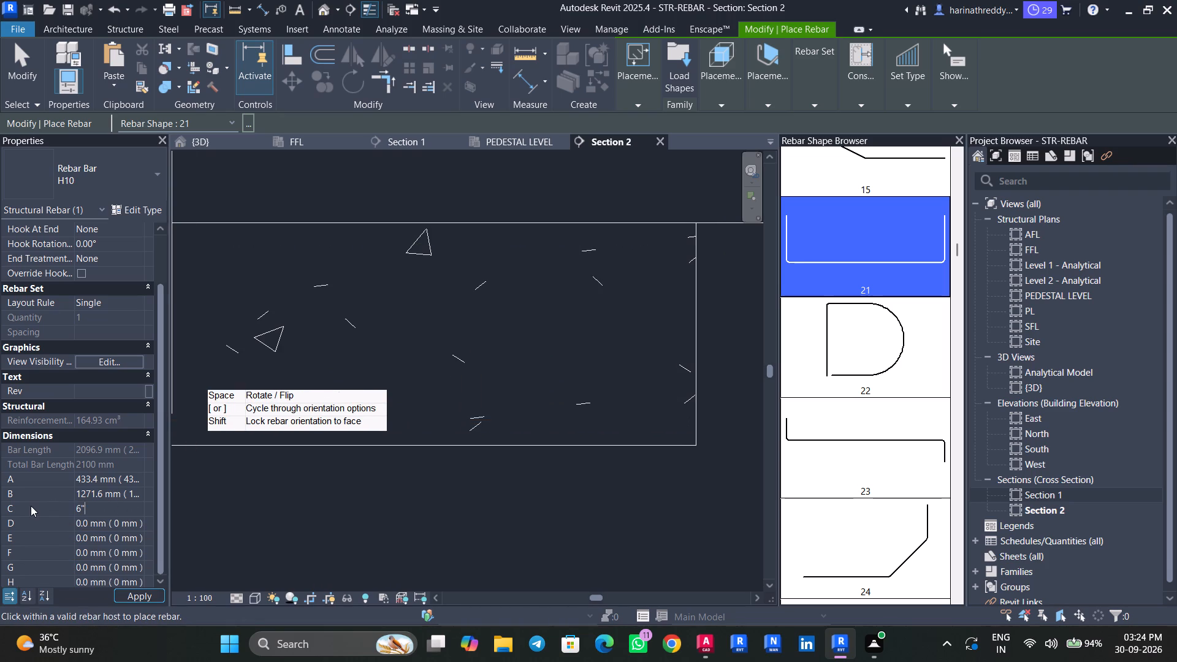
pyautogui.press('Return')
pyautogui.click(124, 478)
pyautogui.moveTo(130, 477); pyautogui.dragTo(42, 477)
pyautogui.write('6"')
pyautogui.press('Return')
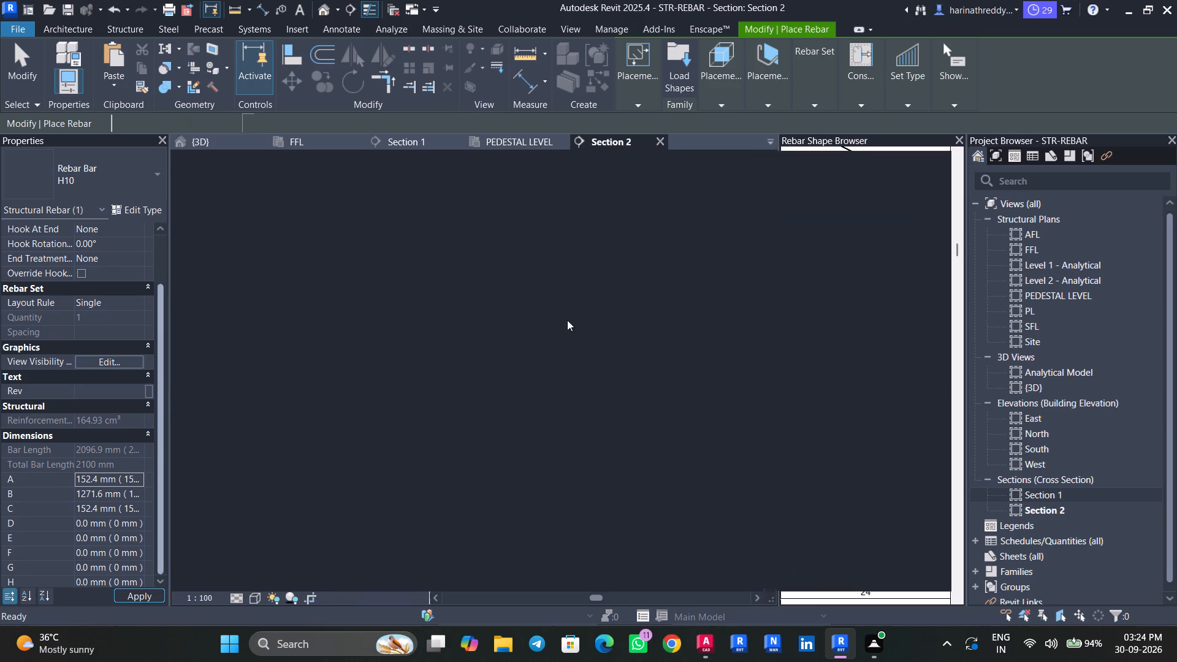
# Place a single H10 shape 21 bar along the bottom of footing CF1, parallel to the section.
pyautogui.scroll(-2, 508, 375)
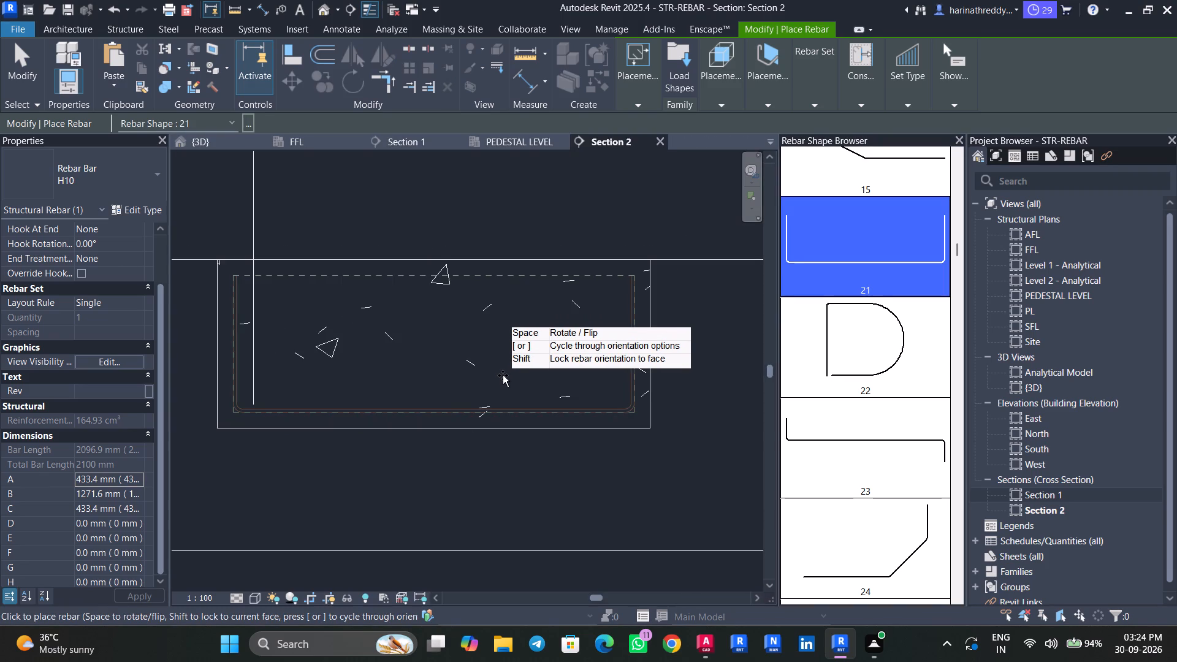
pyautogui.click(503, 375)
pyautogui.press('Escape')
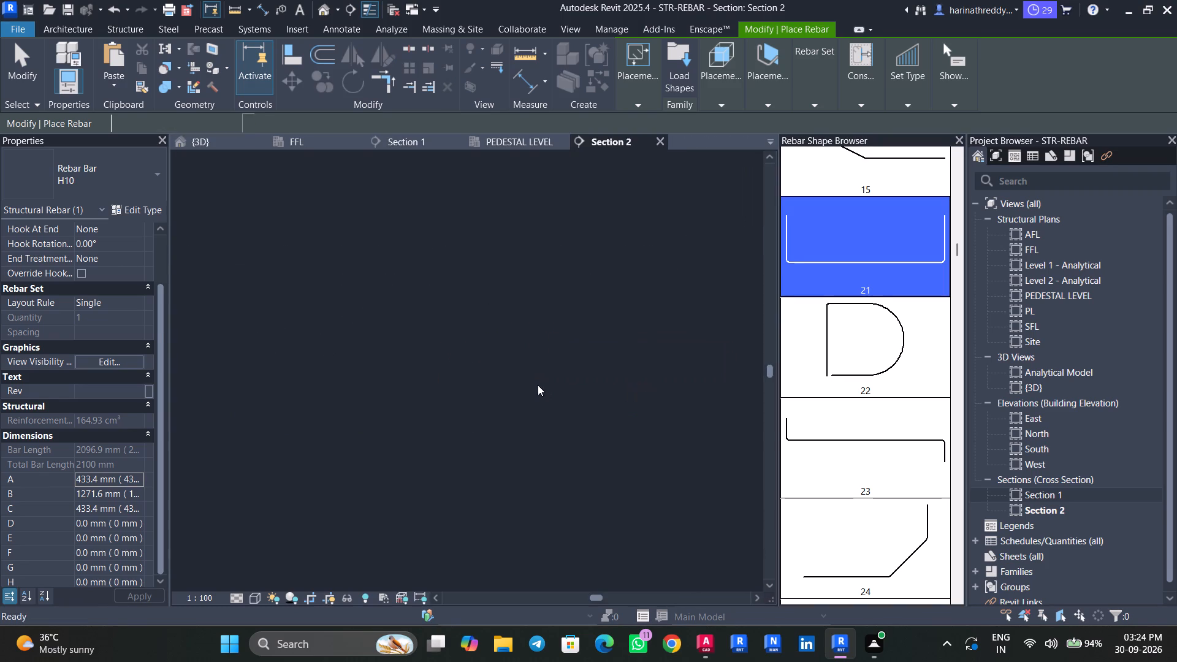
pyautogui.press('Escape')
pyautogui.press('Escape')
pyautogui.click(473, 398)
pyautogui.press('Escape')
# Set dimensions A and C of CF1's placed shape 21 bar to 6".
pyautogui.click(318, 415)
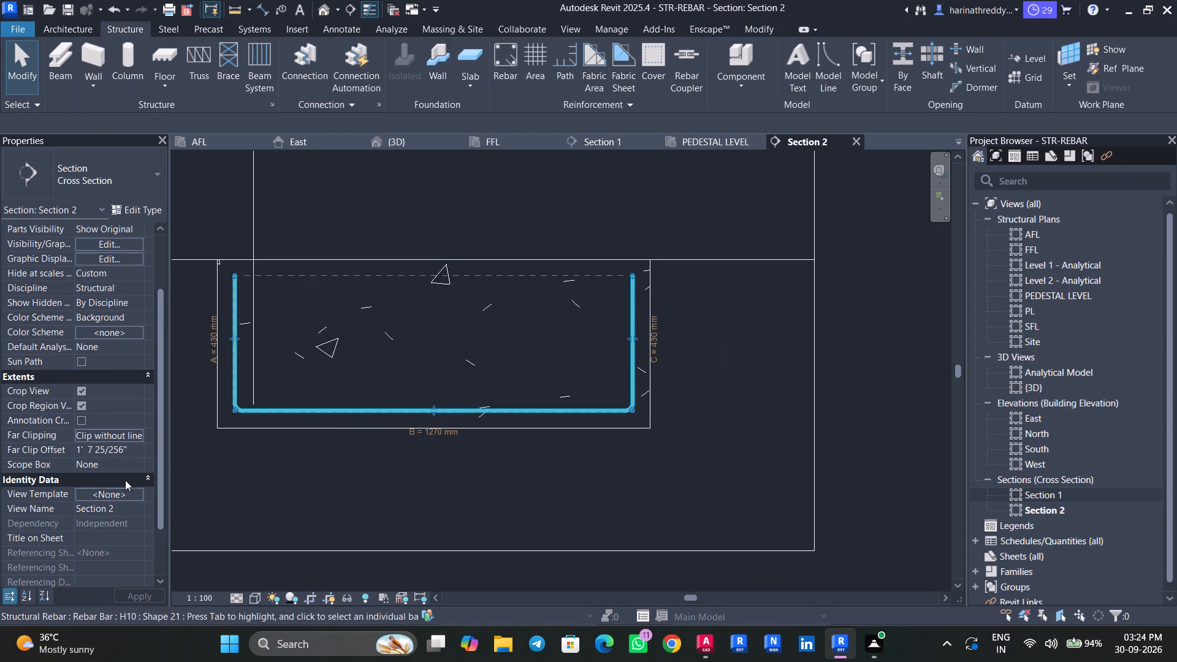
pyautogui.scroll(-3, 110, 533)
pyautogui.click(132, 451)
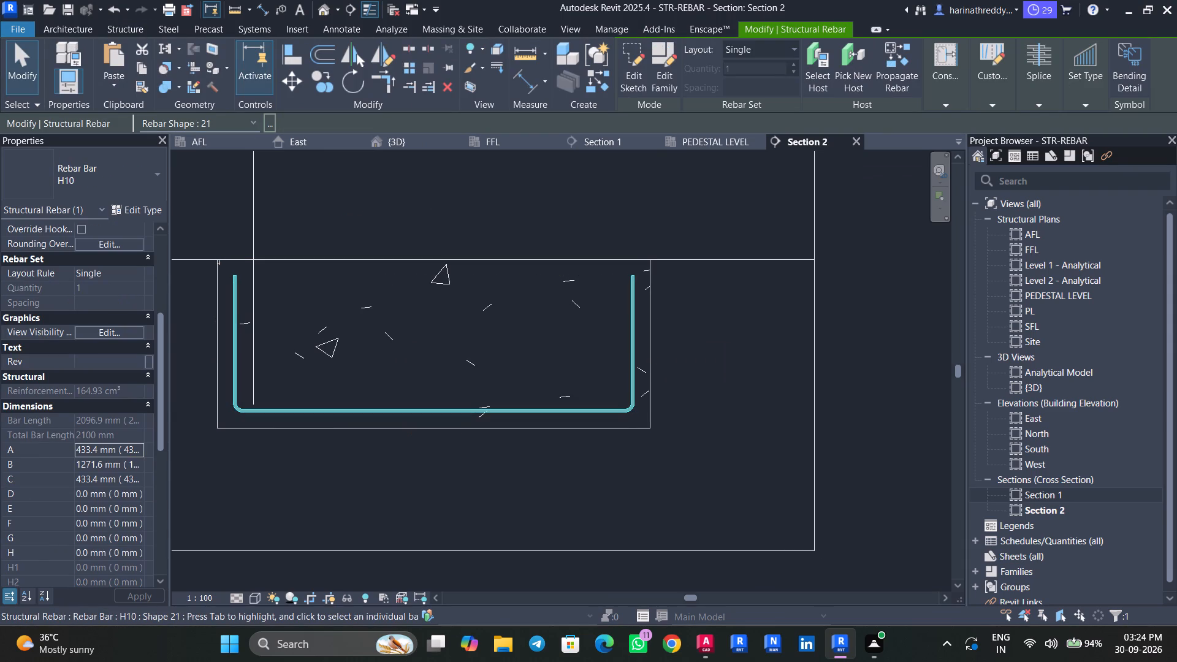
pyautogui.moveTo(132, 450); pyautogui.dragTo(49, 450)
pyautogui.write('6"\\')
pyautogui.press('Return')
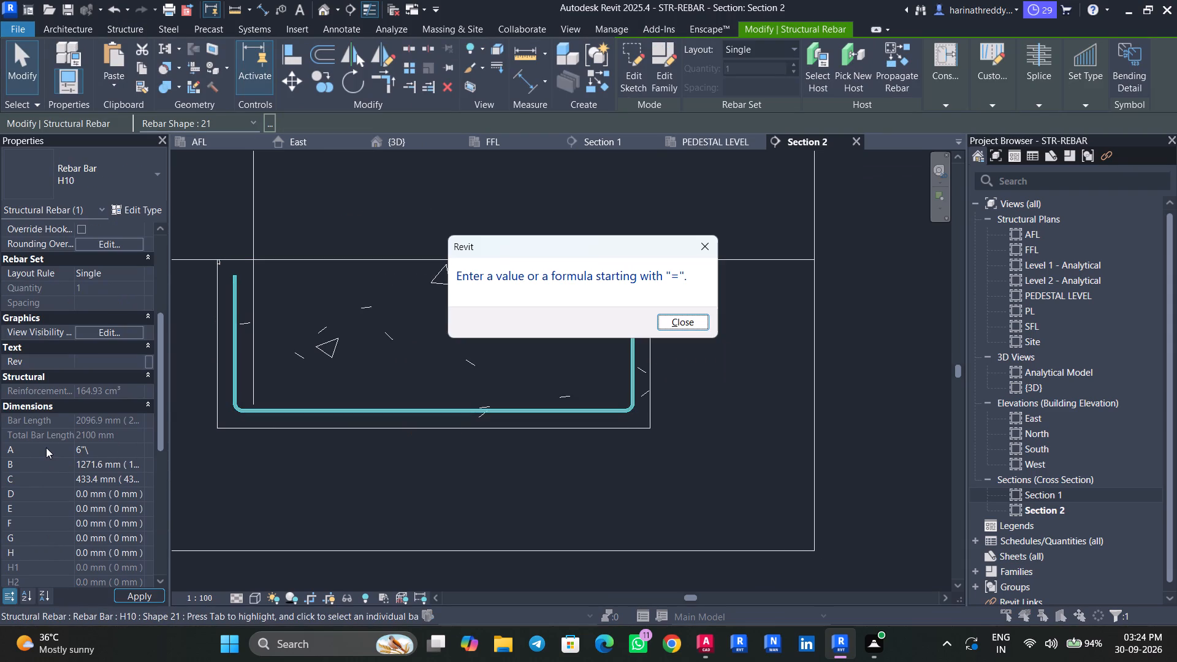
pyautogui.click(681, 319)
pyautogui.click(130, 446)
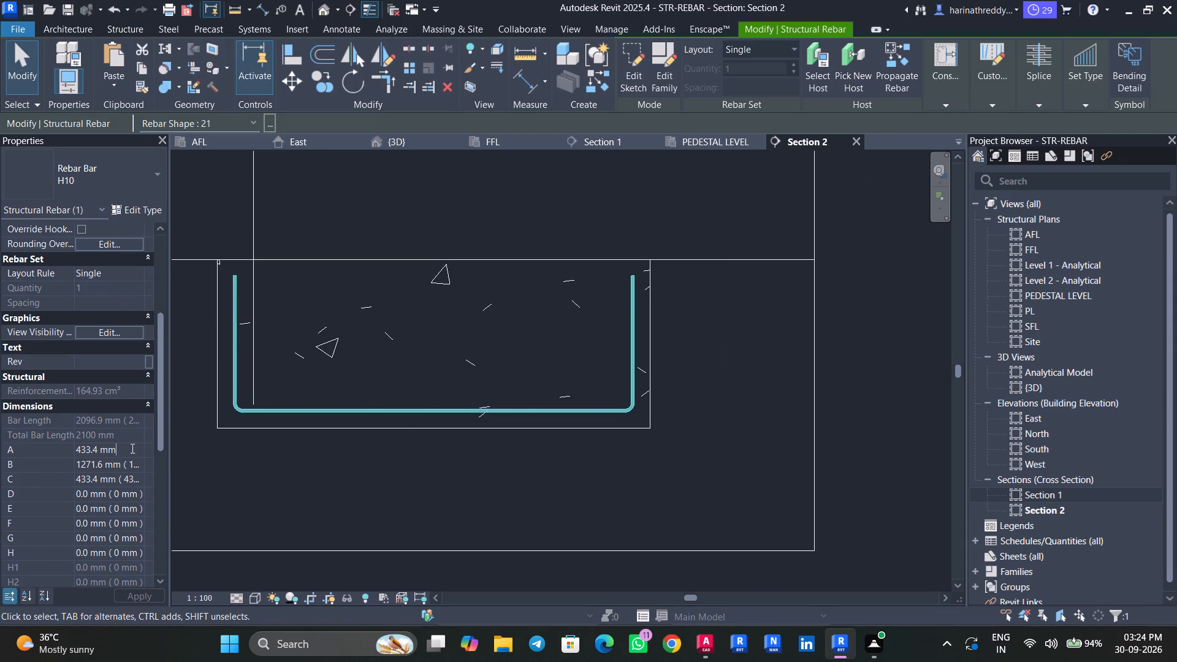
pyautogui.moveTo(131, 449); pyautogui.dragTo(10, 449)
pyautogui.write('6"')
pyautogui.press('Return')
pyautogui.scroll(-1, 10, 449)
pyautogui.click(128, 436)
pyautogui.moveTo(129, 435); pyautogui.dragTo(37, 435)
pyautogui.press('6')
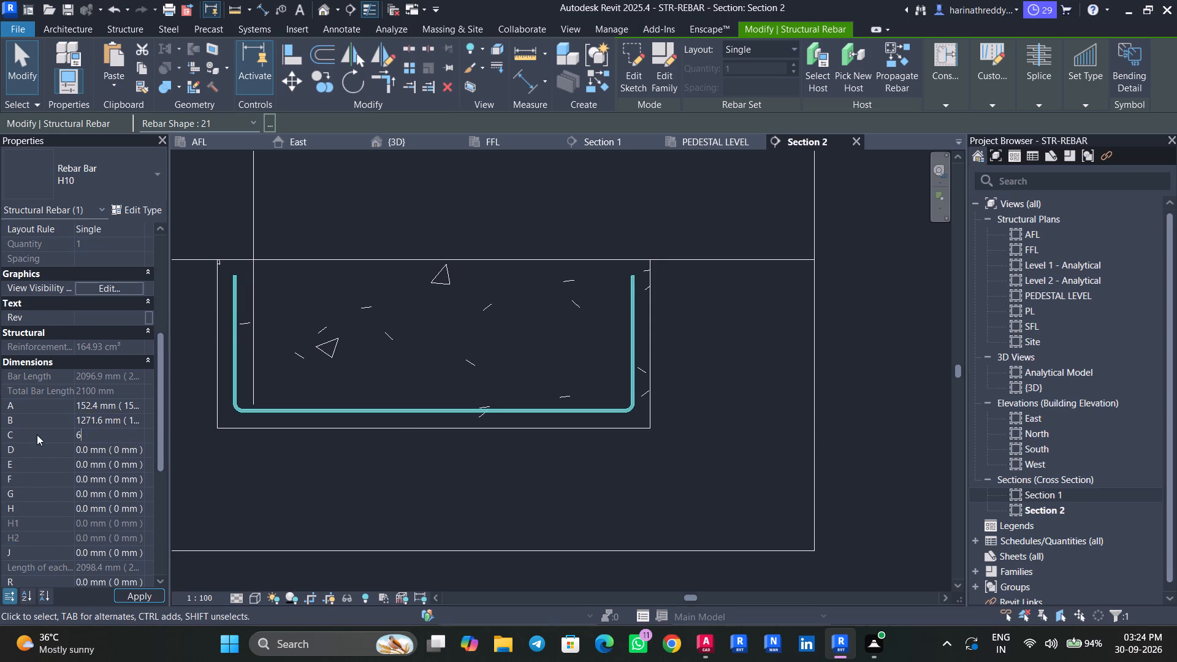
pyautogui.hotkey('shift', '"')
pyautogui.press('Return')
pyautogui.press('Escape')
pyautogui.press('Escape')
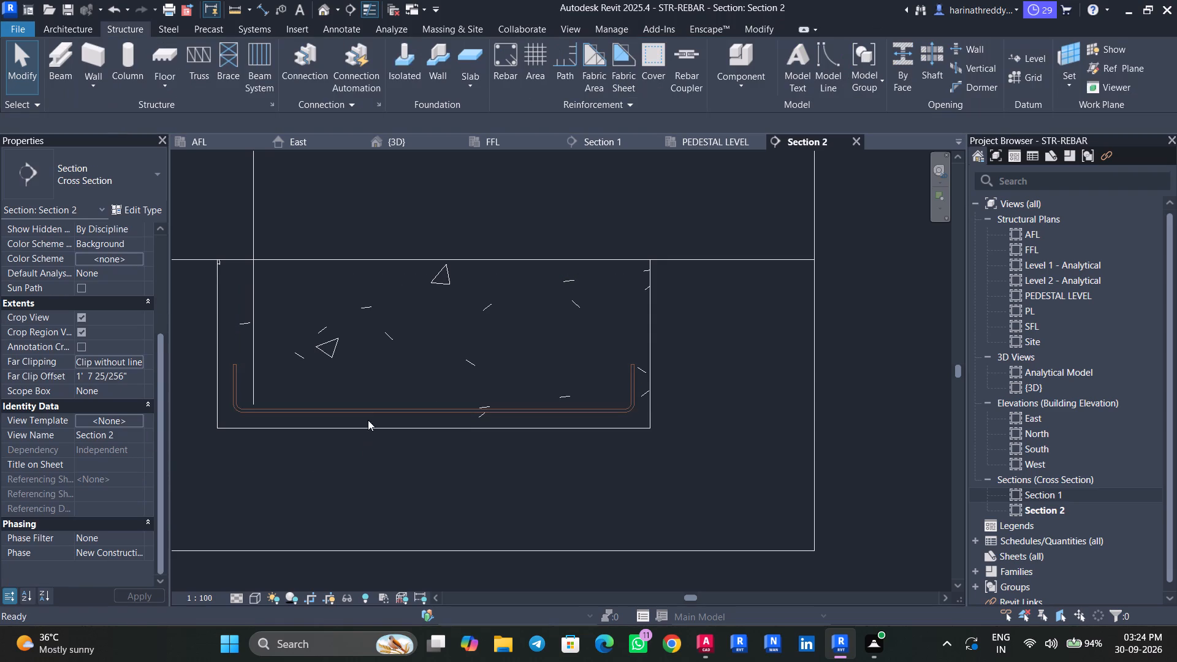
# Change the type of CF1's bottom bar to Rebar Bar H12.
pyautogui.click(351, 406)
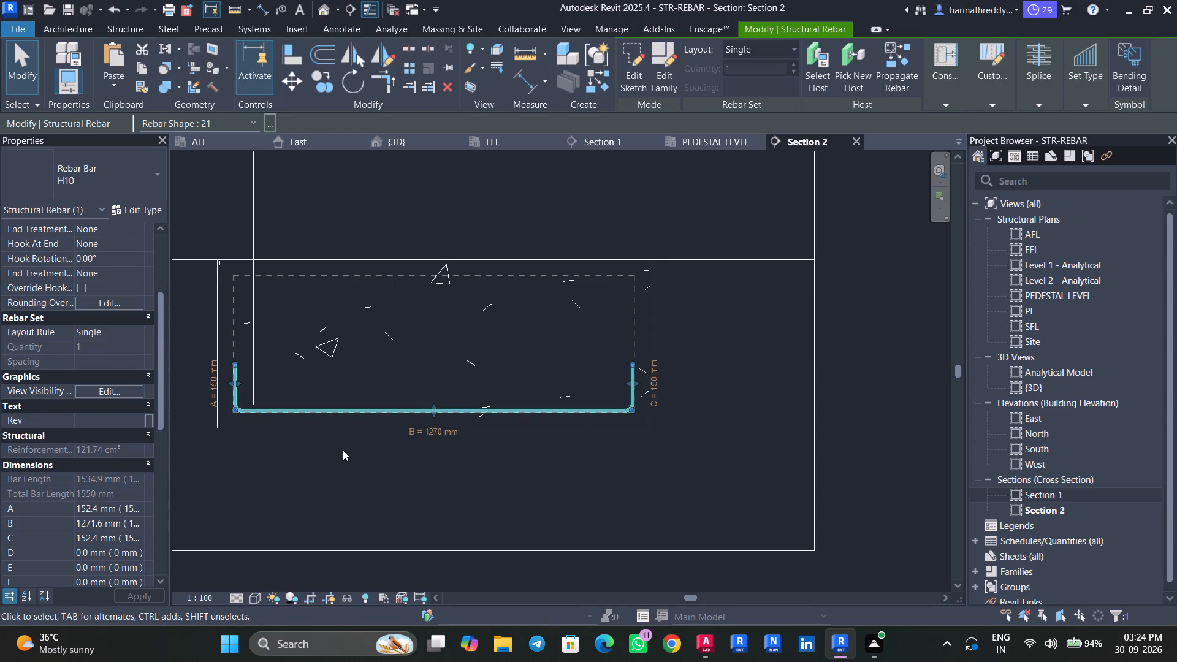
pyautogui.click(760, 51)
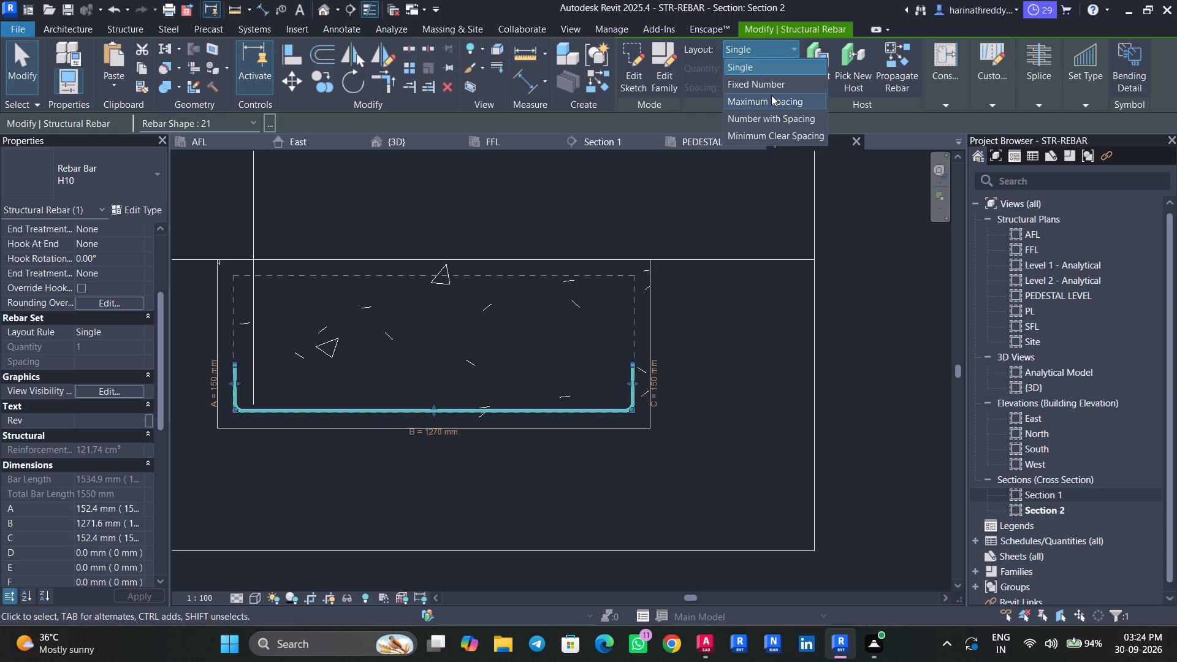
pyautogui.click(20, 180)
pyautogui.click(69, 185)
pyautogui.click(49, 302)
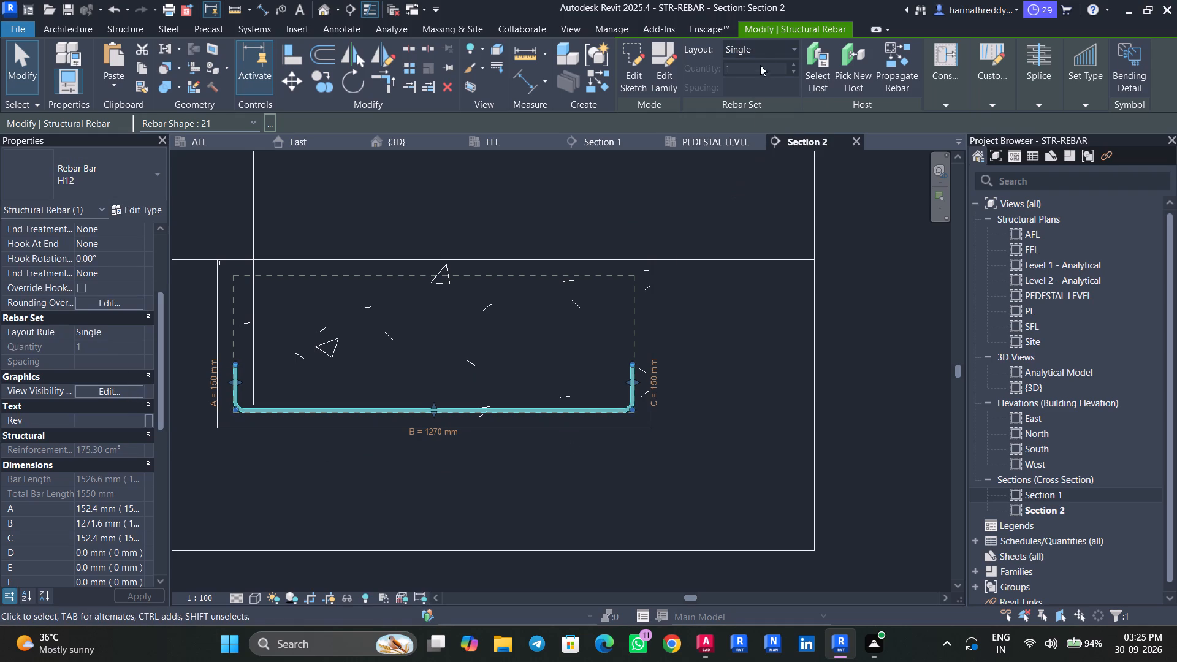
# Set the rebar set layout of CF1's H12 bar to Maximum Spacing.
pyautogui.click(762, 49)
pyautogui.click(765, 100)
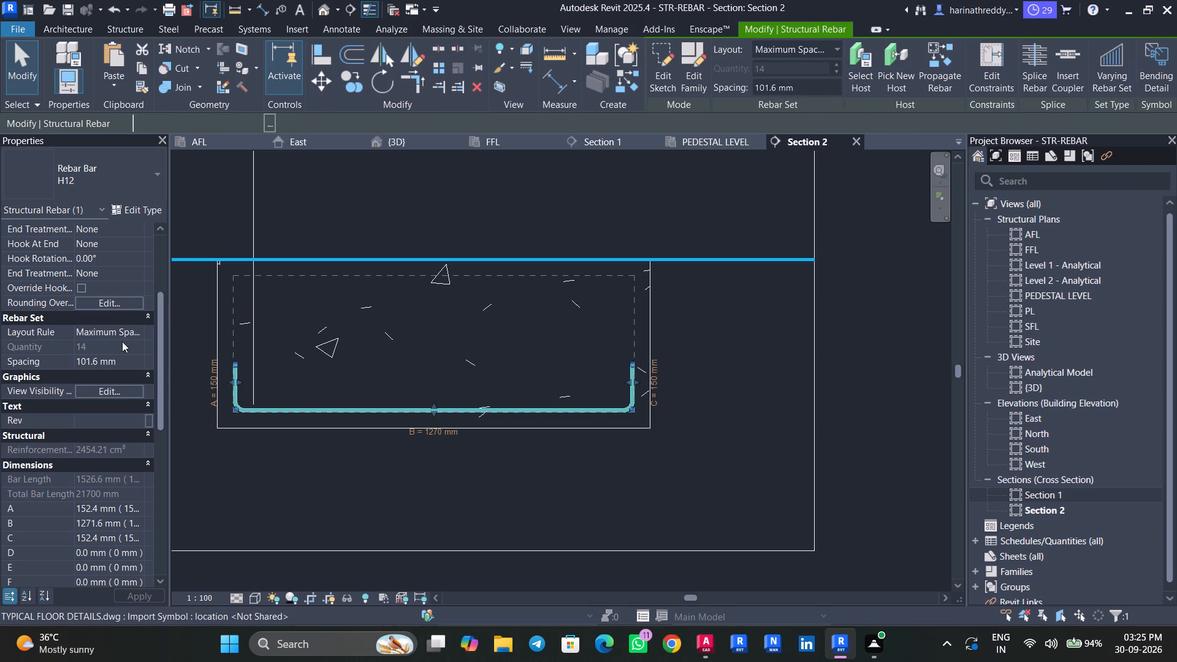
# Set the maximum spacing of CF1's H12 bottom bar set to 5".
pyautogui.click(825, 89)
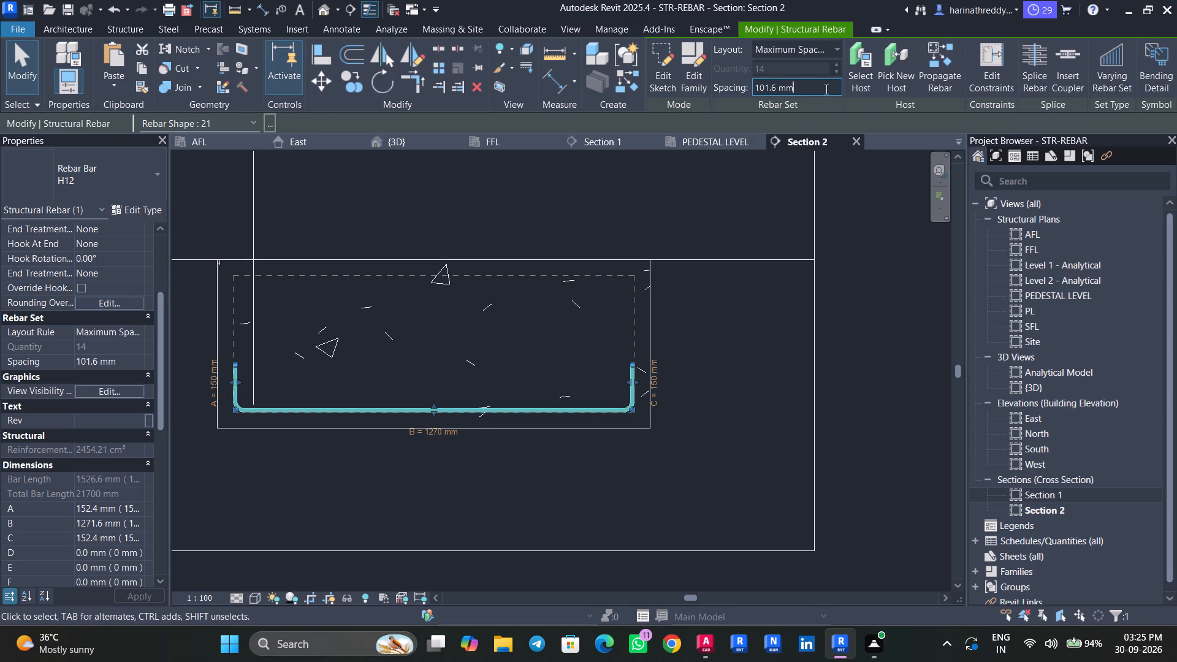
pyautogui.write('5"')
pyautogui.press('Return')
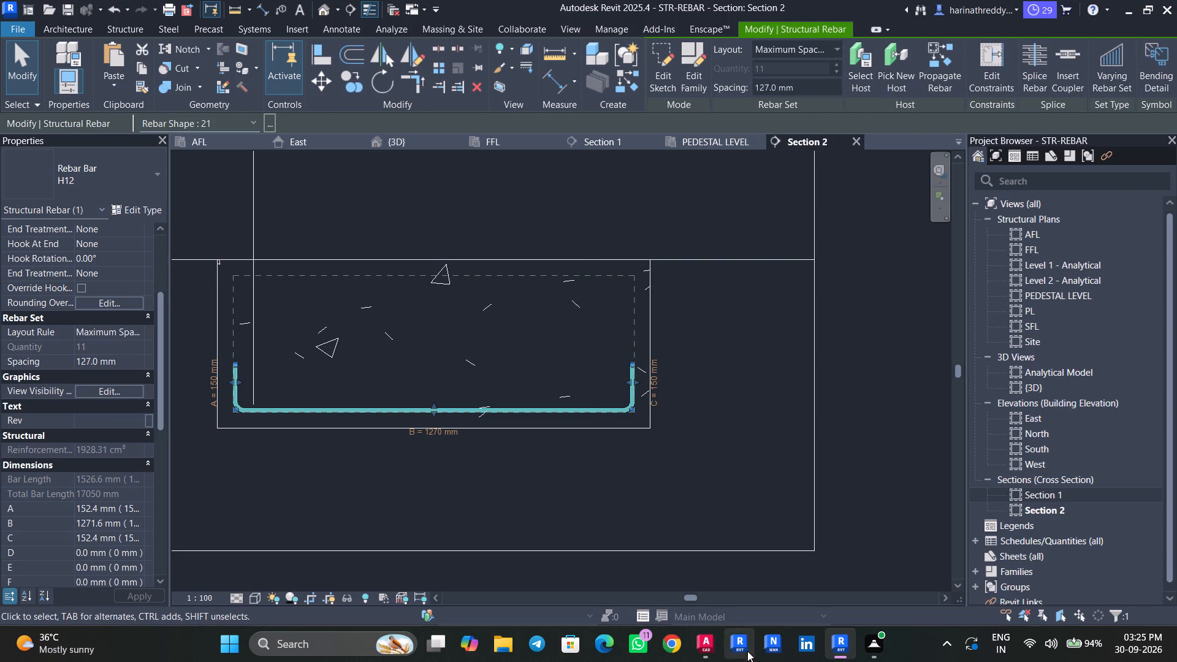
# Switch to AutoCAD and check the footing schedule's bottom reinforcement for the corner footings, then return to Revit.
pyautogui.click(711, 646)
pyautogui.scroll(-1, 275, 357)
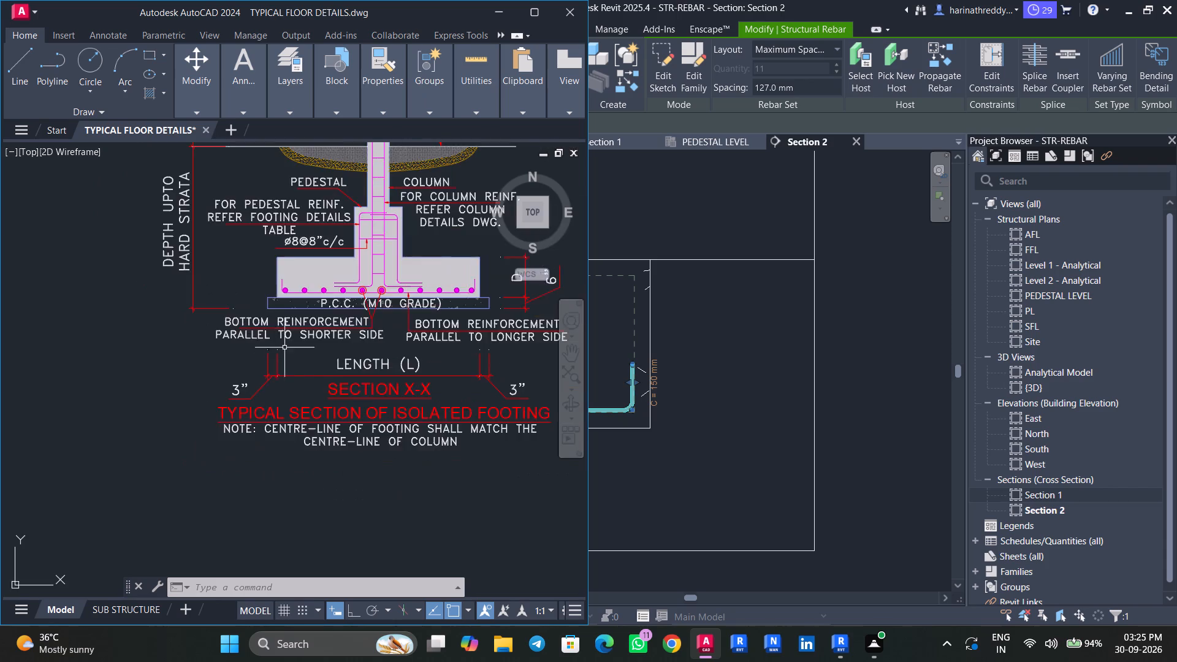
pyautogui.moveTo(284, 375); pyautogui.dragTo(328, 521, button='middle')
pyautogui.scroll(-5, 310, 436)
pyautogui.moveTo(307, 440); pyautogui.dragTo(321, 513, button='middle')
pyautogui.scroll(4, 394, 365)
pyautogui.moveTo(424, 434); pyautogui.dragTo(337, 463, button='middle')
pyautogui.scroll(-2, 331, 463)
pyautogui.moveTo(416, 481); pyautogui.dragTo(392, 481, button='middle')
pyautogui.scroll(1, 428, 463)
pyautogui.moveTo(429, 464); pyautogui.dragTo(392, 465, button='middle')
pyautogui.moveTo(343, 479); pyautogui.dragTo(348, 481, button='middle')
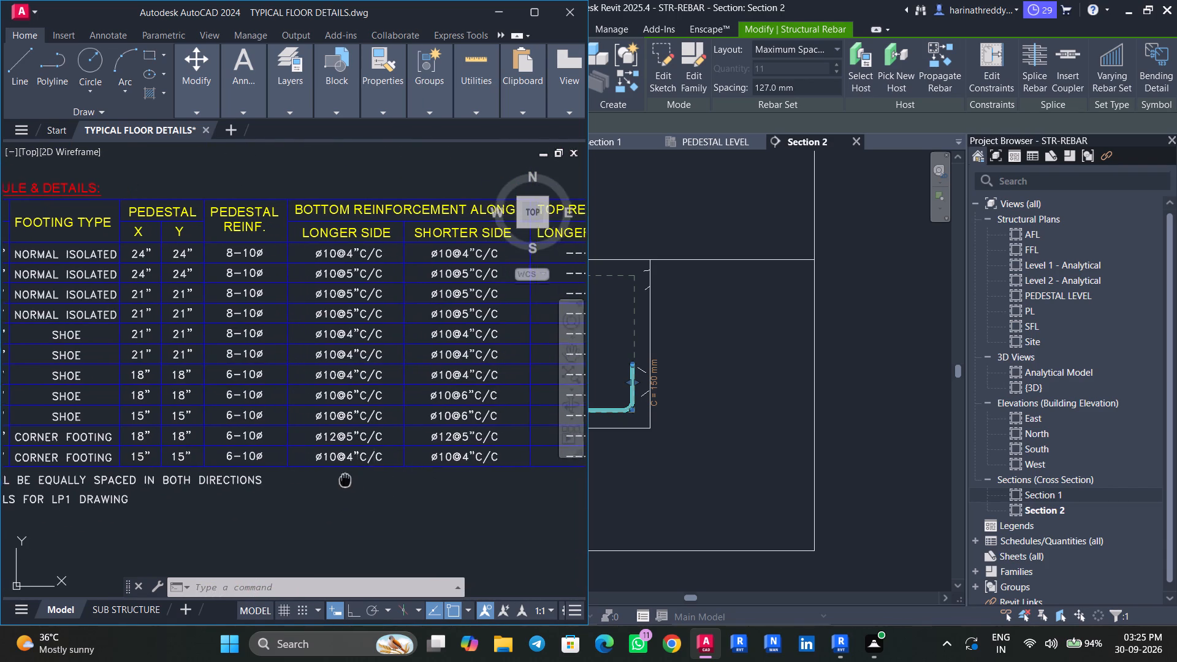
pyautogui.moveTo(348, 481); pyautogui.dragTo(365, 481, button='middle')
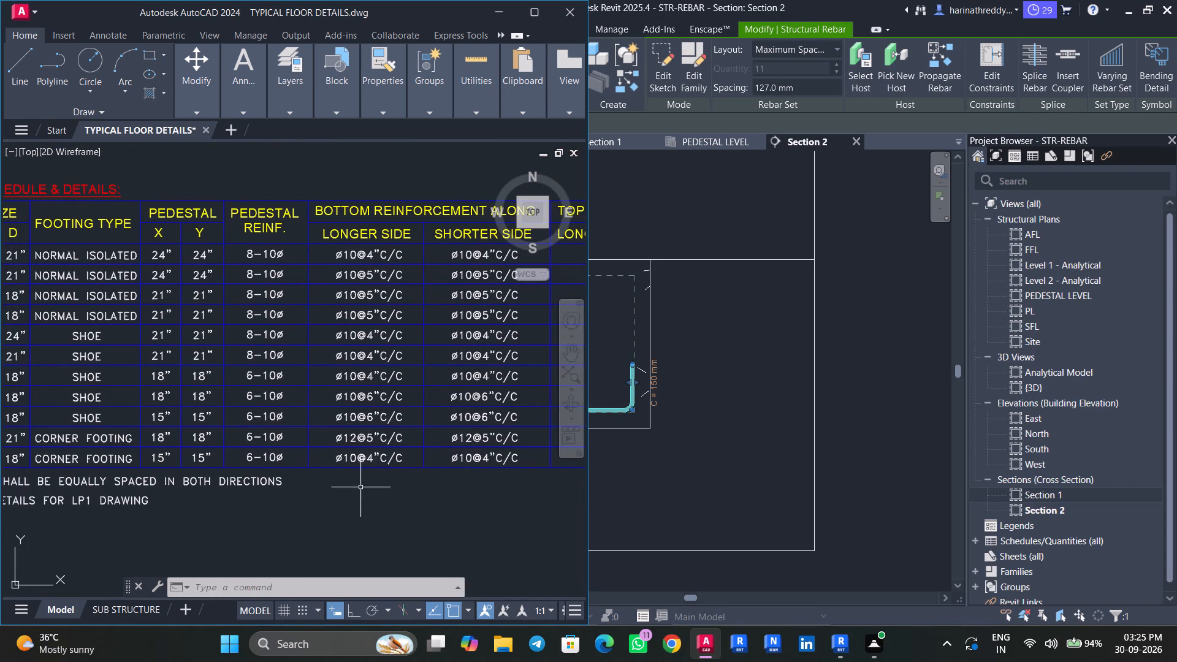
pyautogui.moveTo(362, 490); pyautogui.dragTo(435, 496, button='middle')
pyautogui.moveTo(185, 469); pyautogui.dragTo(288, 474, button='middle')
pyautogui.click(494, 7)
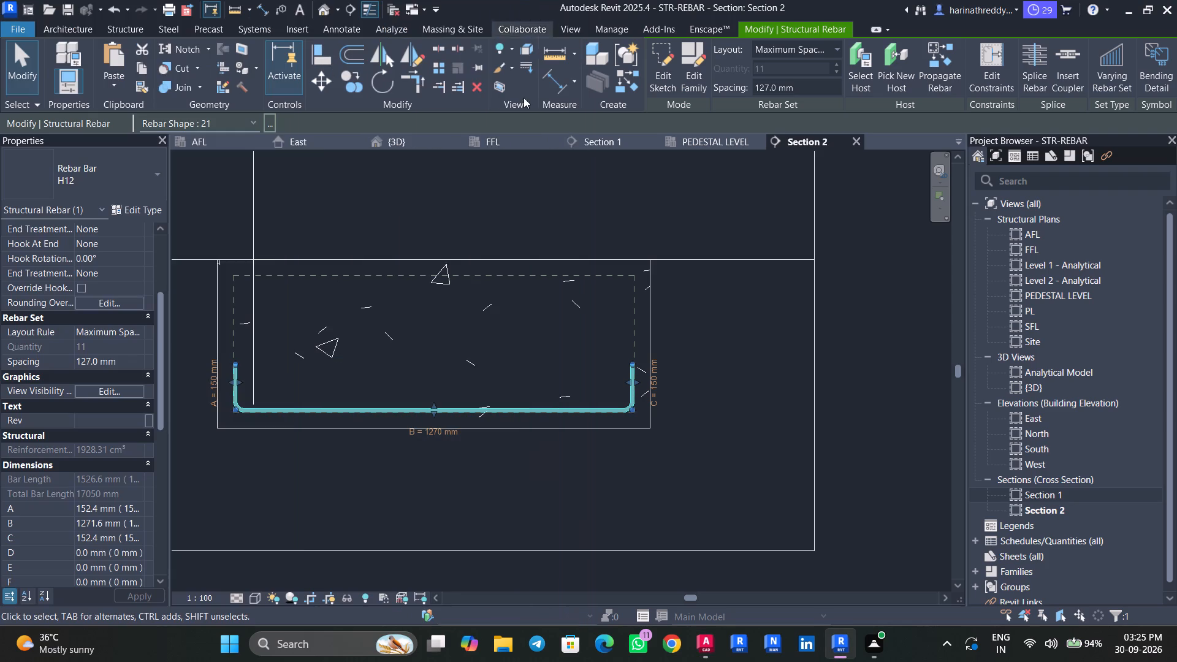
# Place a single H12 shape 21 bar perpendicular to cover at CF1's bottom corner, beside the bent leg of the existing bar.
pyautogui.press('Escape')
pyautogui.press('Escape')
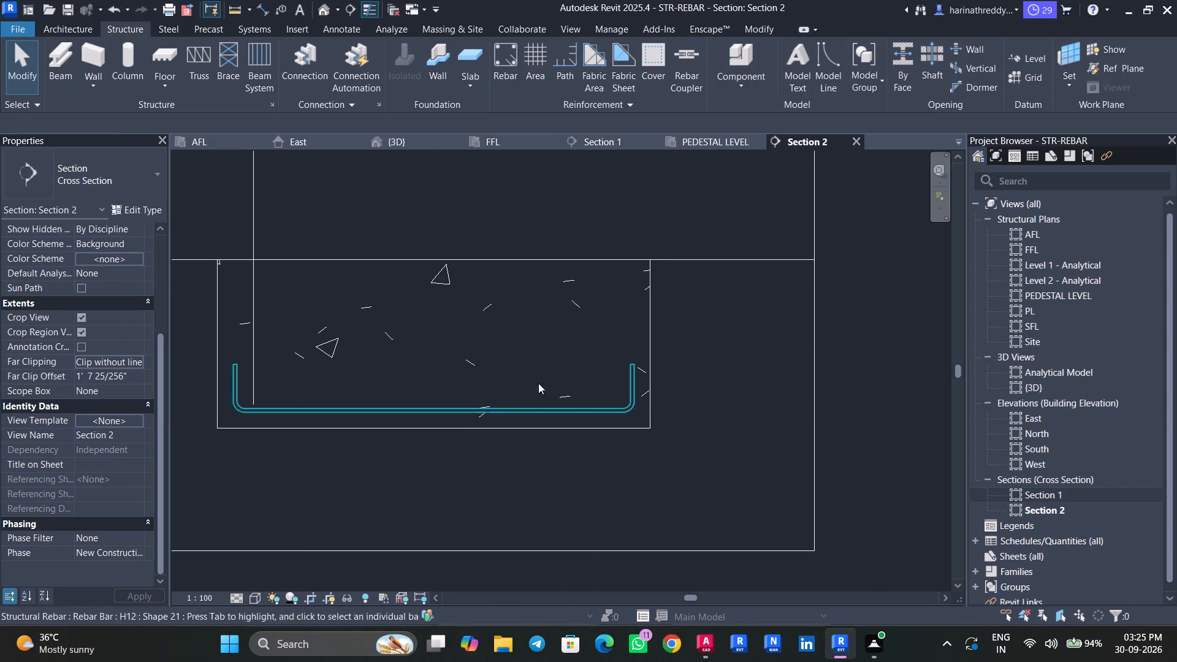
pyautogui.press('Escape')
pyautogui.click(644, 319)
pyautogui.click(741, 70)
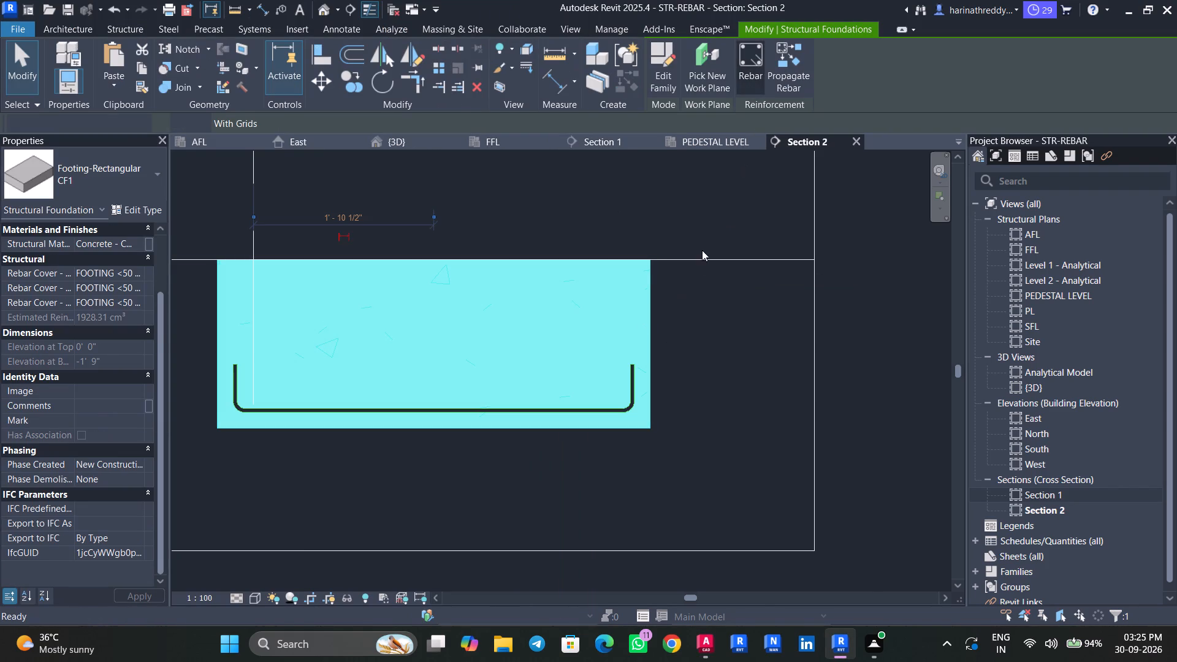
pyautogui.click(766, 104)
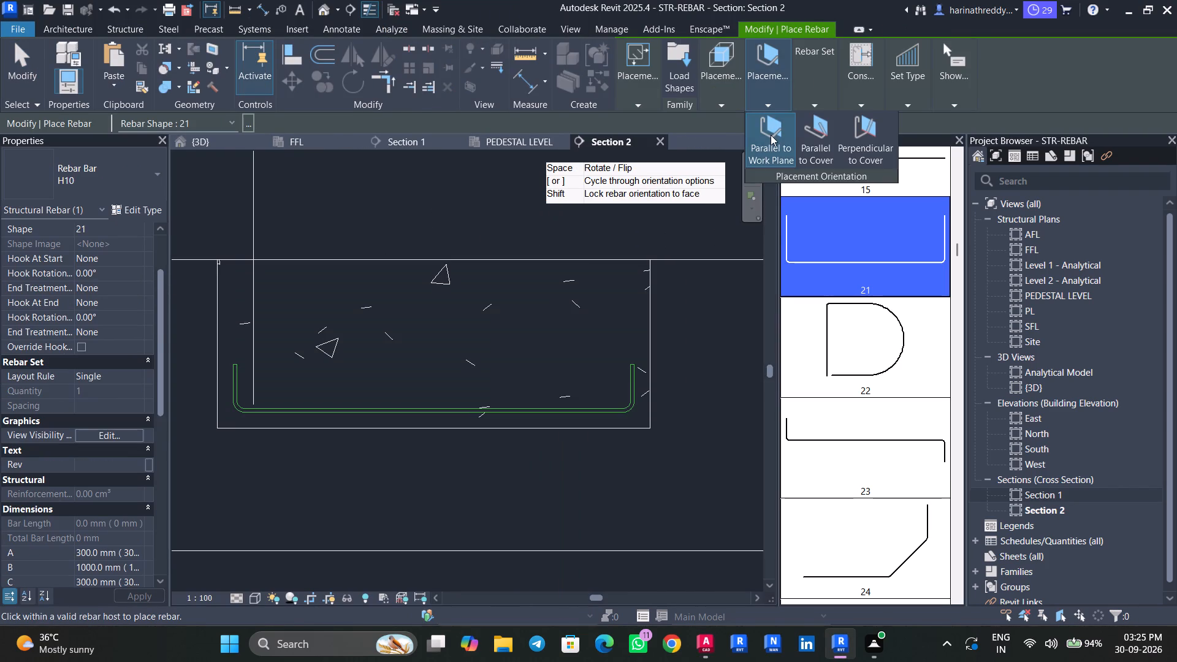
pyautogui.click(853, 145)
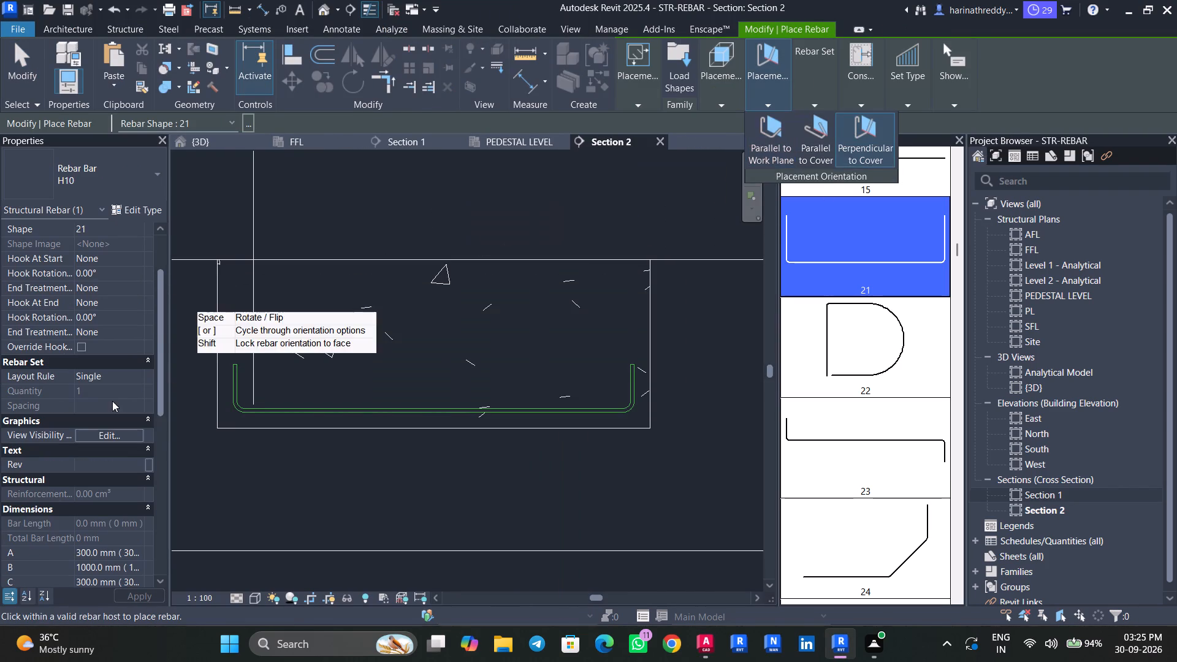
pyautogui.click(126, 161)
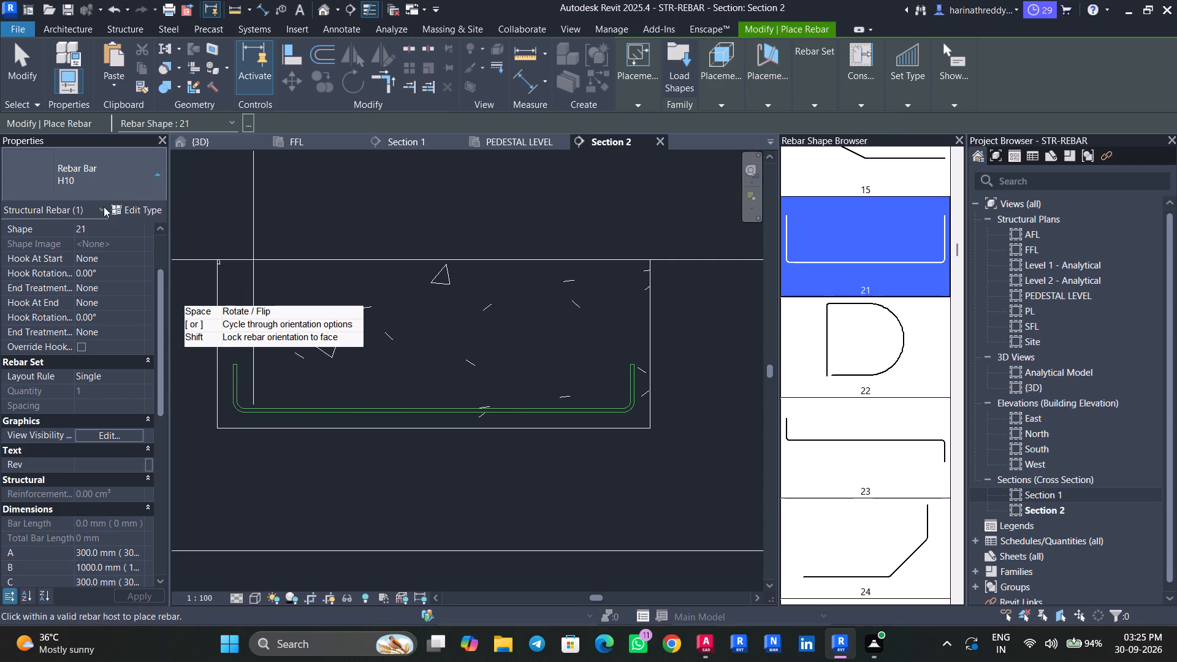
pyautogui.click(53, 308)
pyautogui.scroll(3, 246, 387)
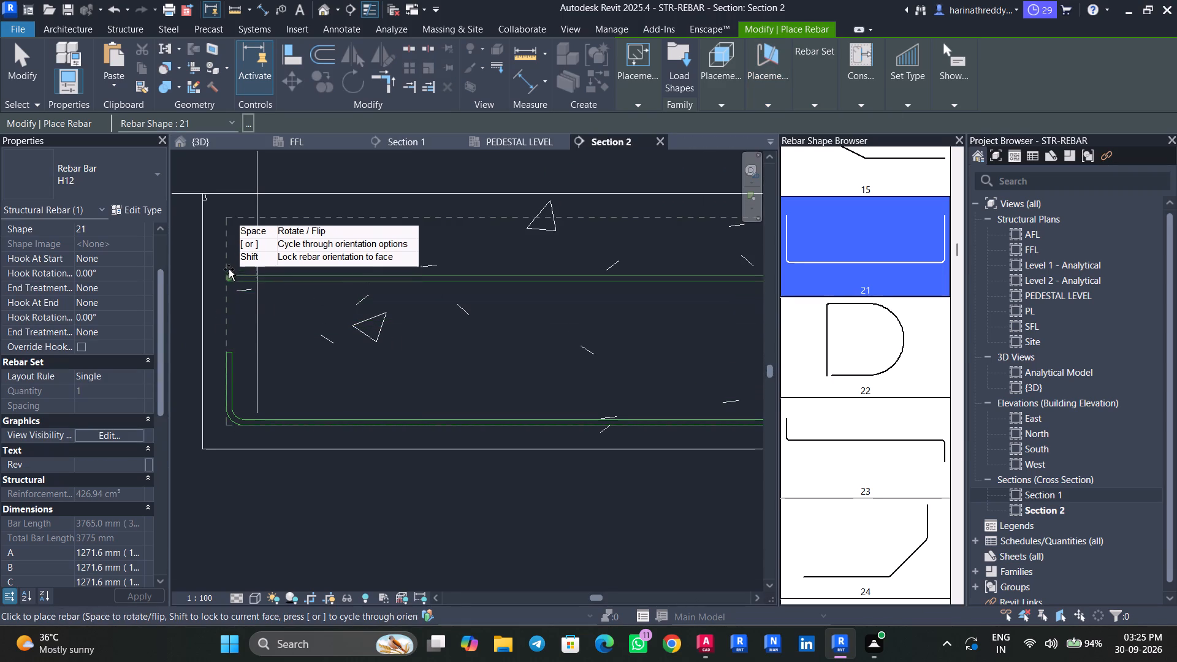
pyautogui.doubleClick(766, 99)
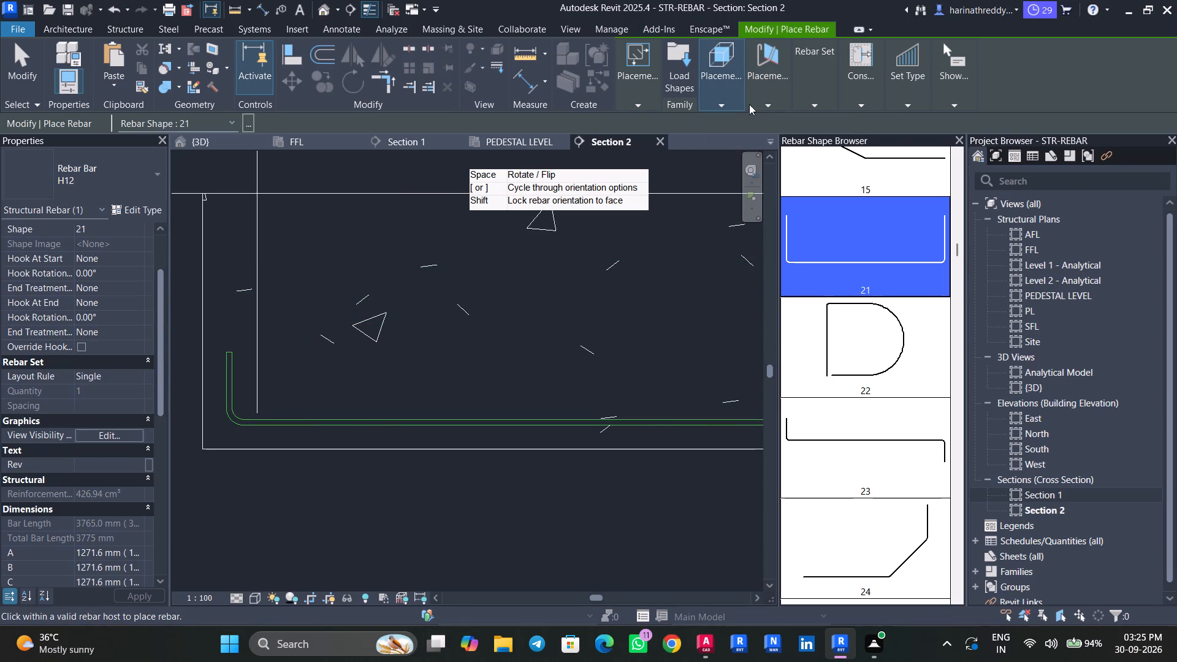
pyautogui.click(736, 99)
pyautogui.click(726, 137)
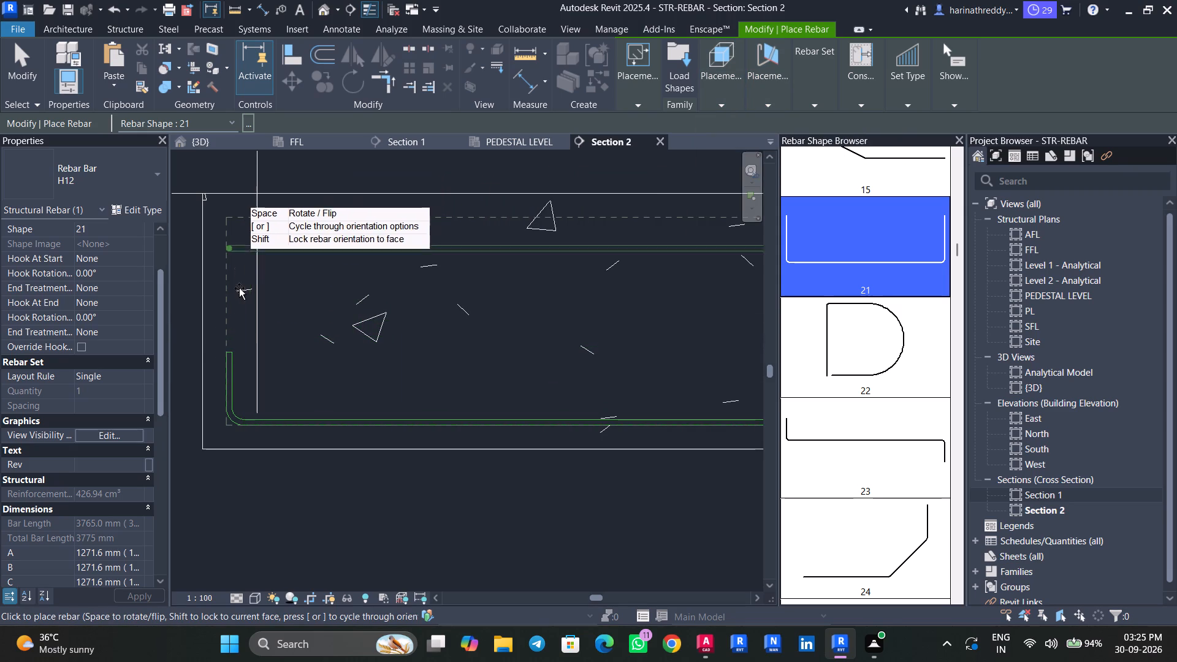
pyautogui.click(243, 421)
pyautogui.press('Escape')
pyautogui.press('Escape')
pyautogui.press('Escape')
# Set dimensions A and C of CF1's perpendicular H12 bar to 6".
pyautogui.click(246, 369)
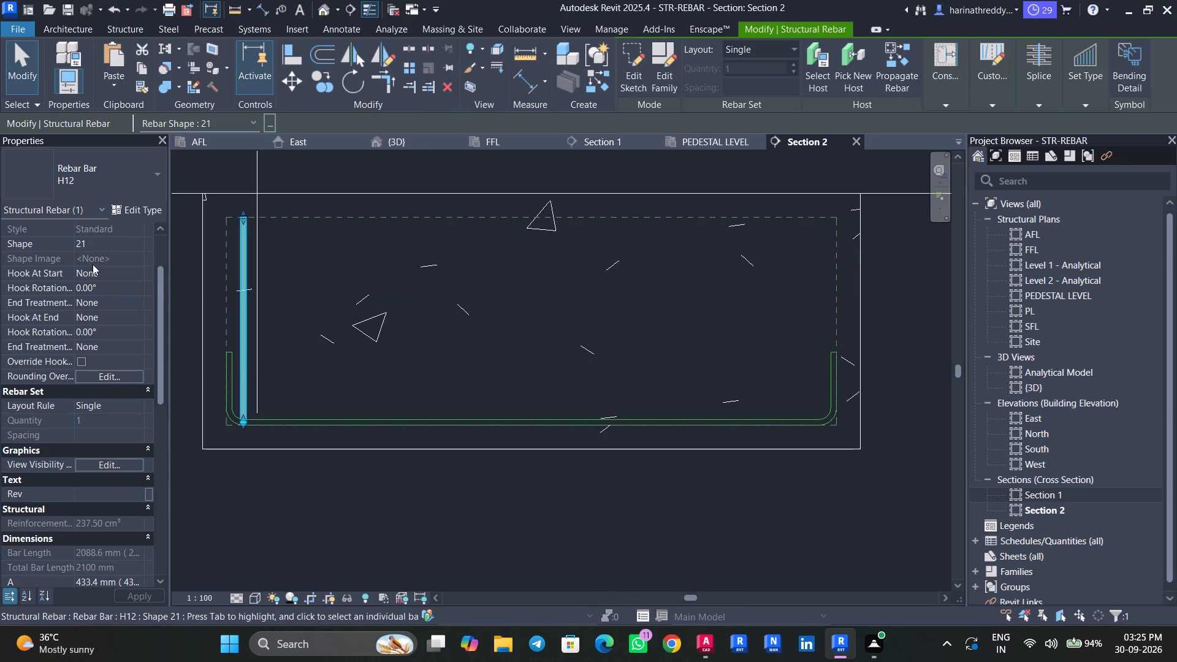
pyautogui.scroll(-2, 107, 477)
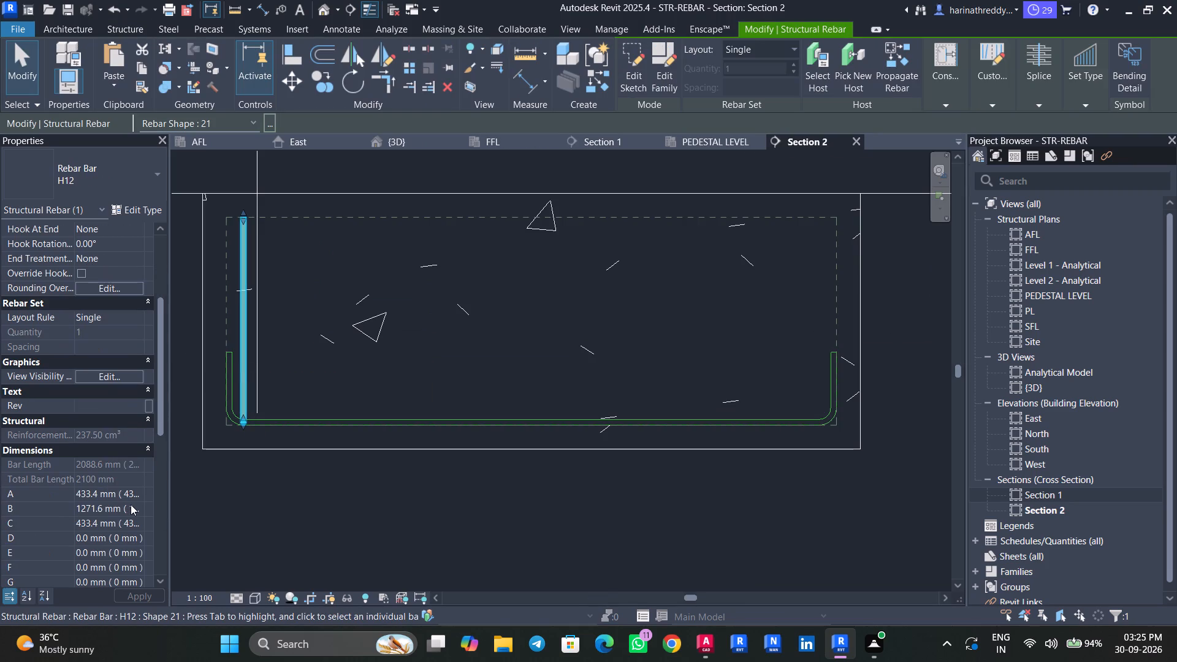
pyautogui.click(136, 496)
pyautogui.moveTo(134, 492); pyautogui.dragTo(53, 489)
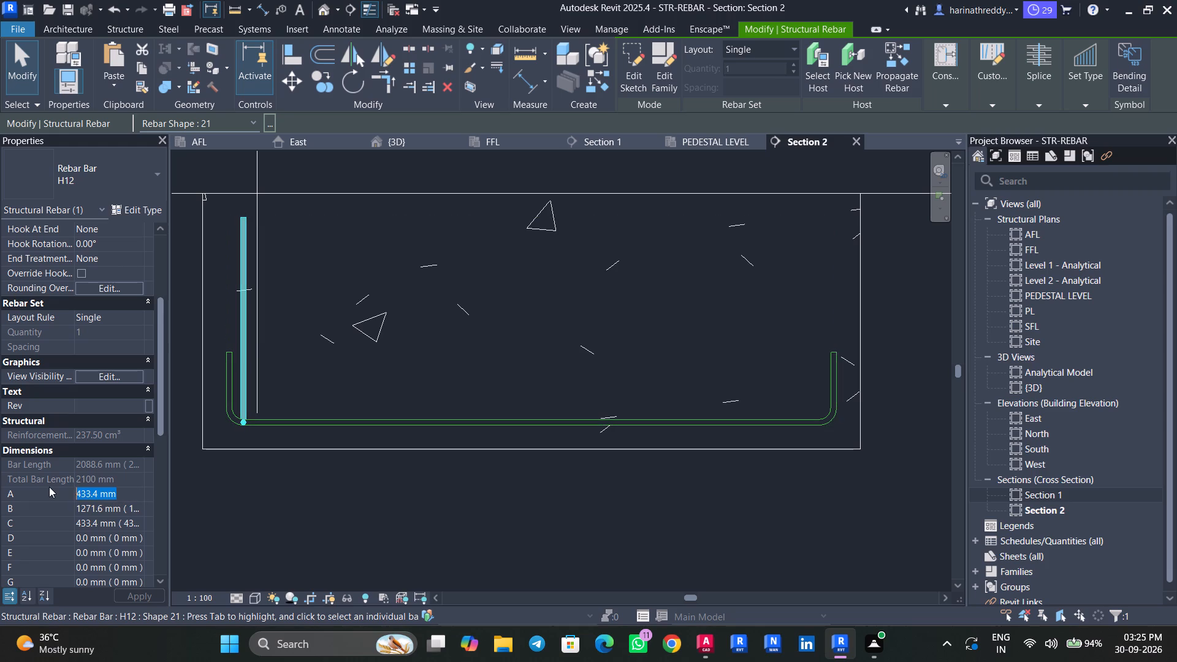
pyautogui.press('6')
pyautogui.hotkey('shift', '"')
pyautogui.press('Return')
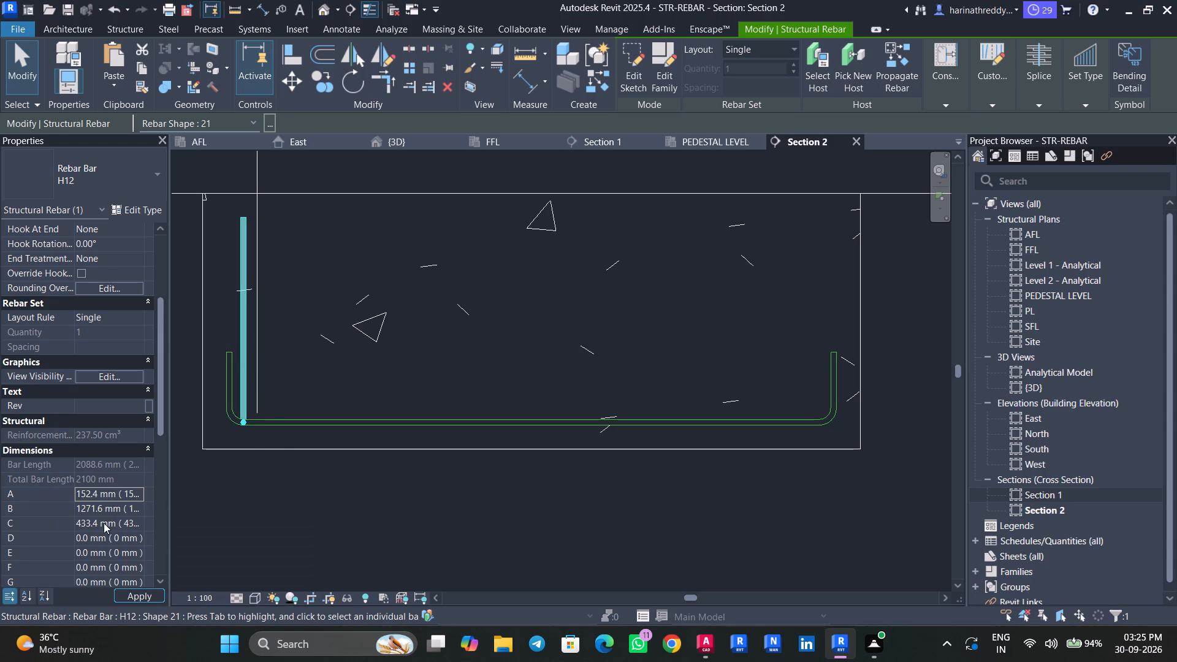
pyautogui.click(123, 522)
pyautogui.moveTo(137, 522); pyautogui.dragTo(34, 526)
pyautogui.write('6"')
pyautogui.press('Return')
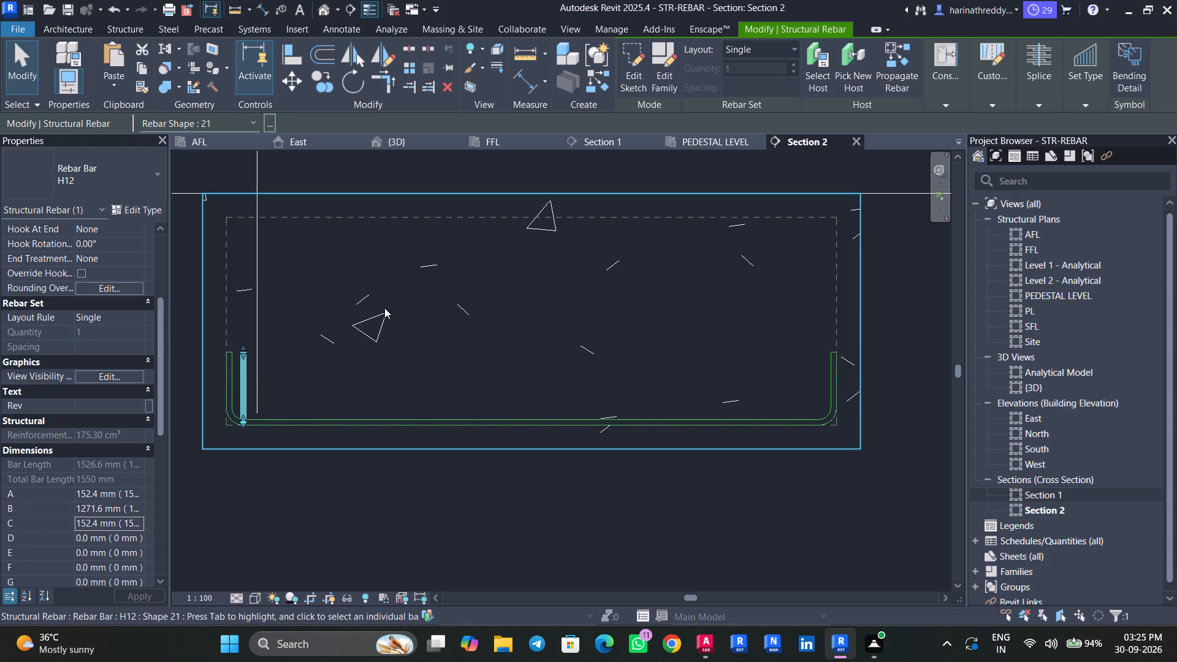
# Set the perpendicular H12 bar's layout to Maximum Spacing with a spacing of 6".
pyautogui.click(733, 55)
pyautogui.click(747, 98)
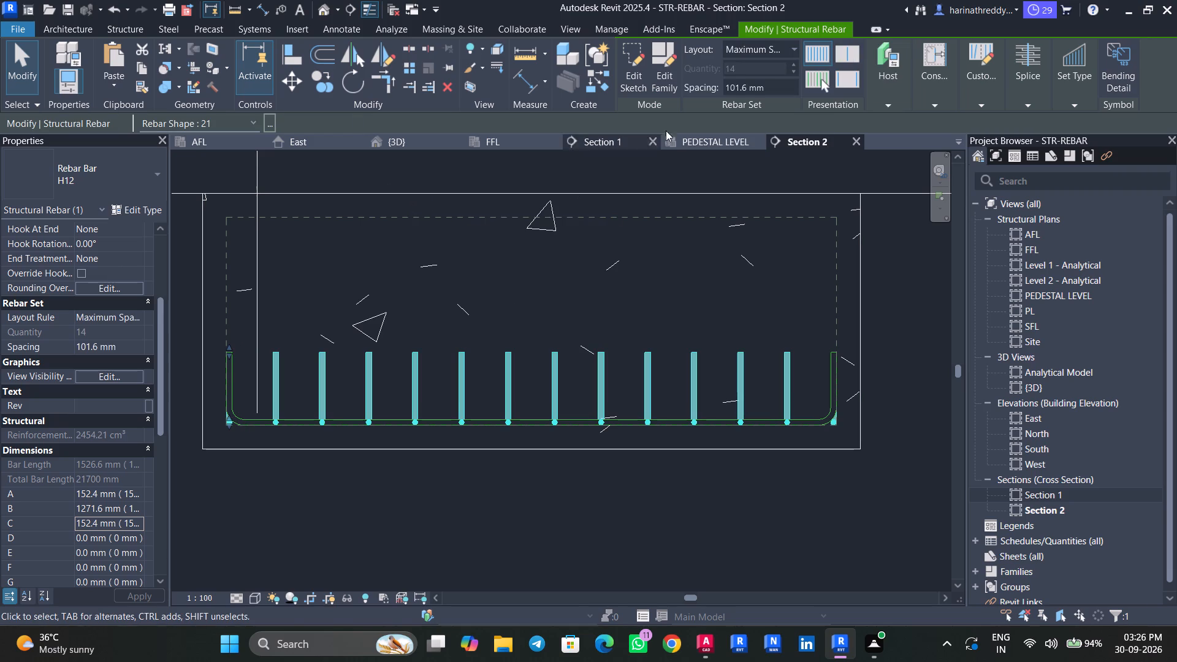
pyautogui.click(773, 93)
pyautogui.moveTo(773, 93); pyautogui.dragTo(757, 94)
pyautogui.moveTo(780, 89); pyautogui.dragTo(668, 102)
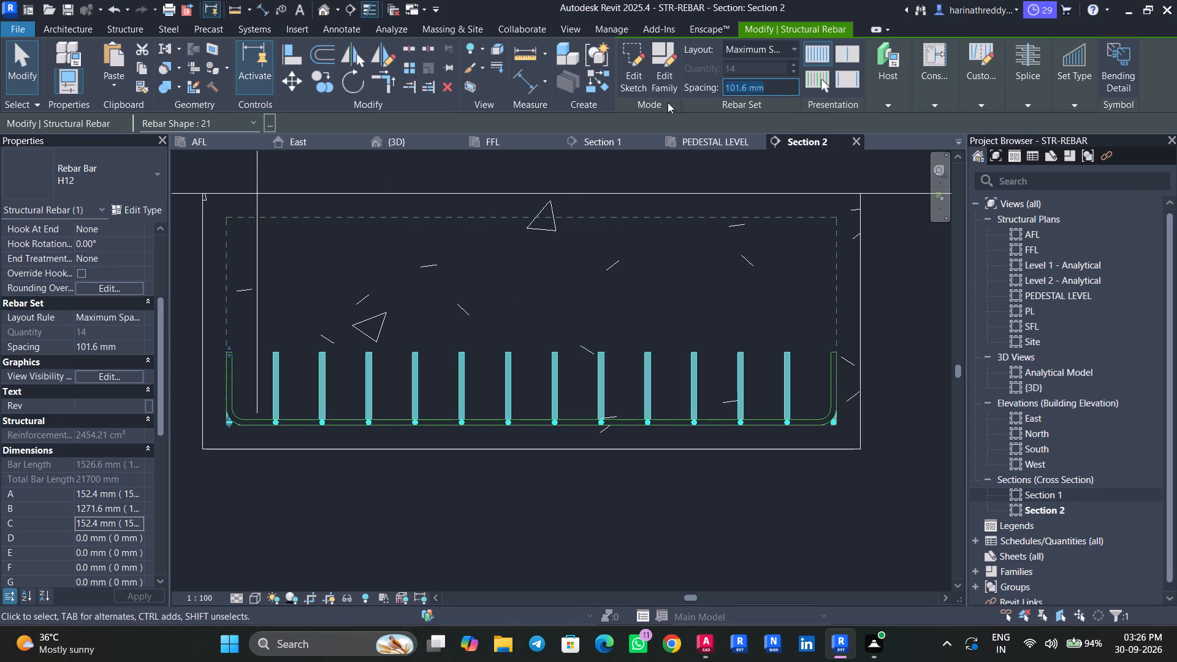
pyautogui.moveTo(668, 102); pyautogui.dragTo(665, 103)
pyautogui.write('6"')
pyautogui.press('Return')
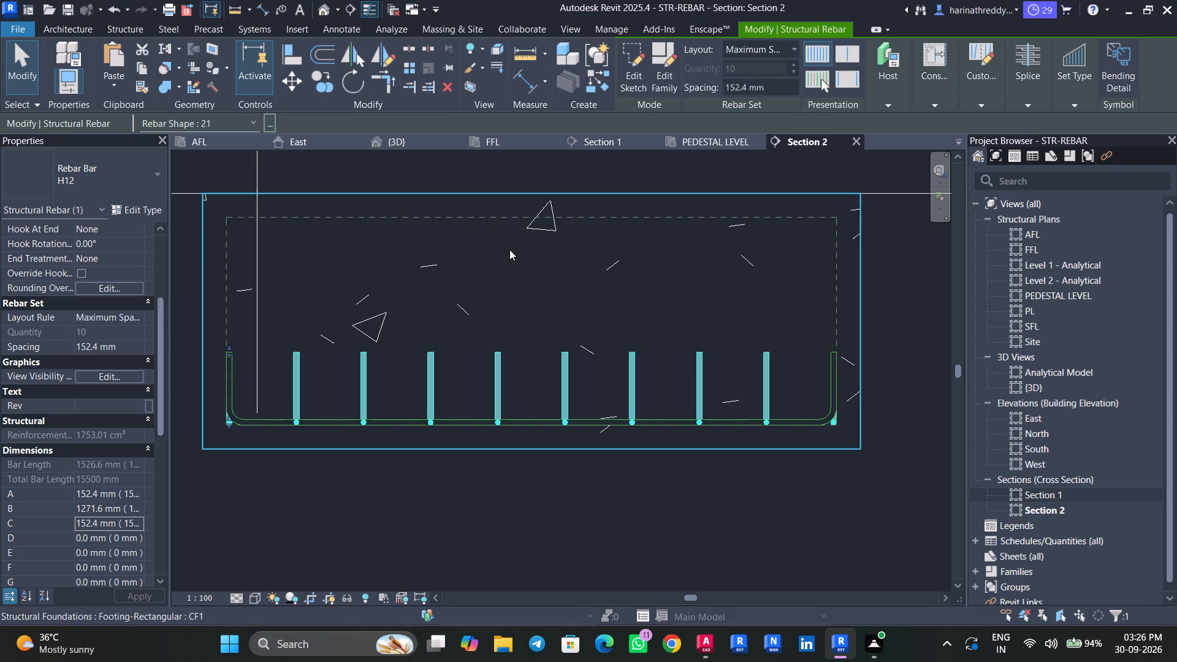
# Shift the first bar of CF1's perpendicular set inward, clear of the lengthwise bar's bent leg.
pyautogui.press('Escape')
pyautogui.press('Escape')
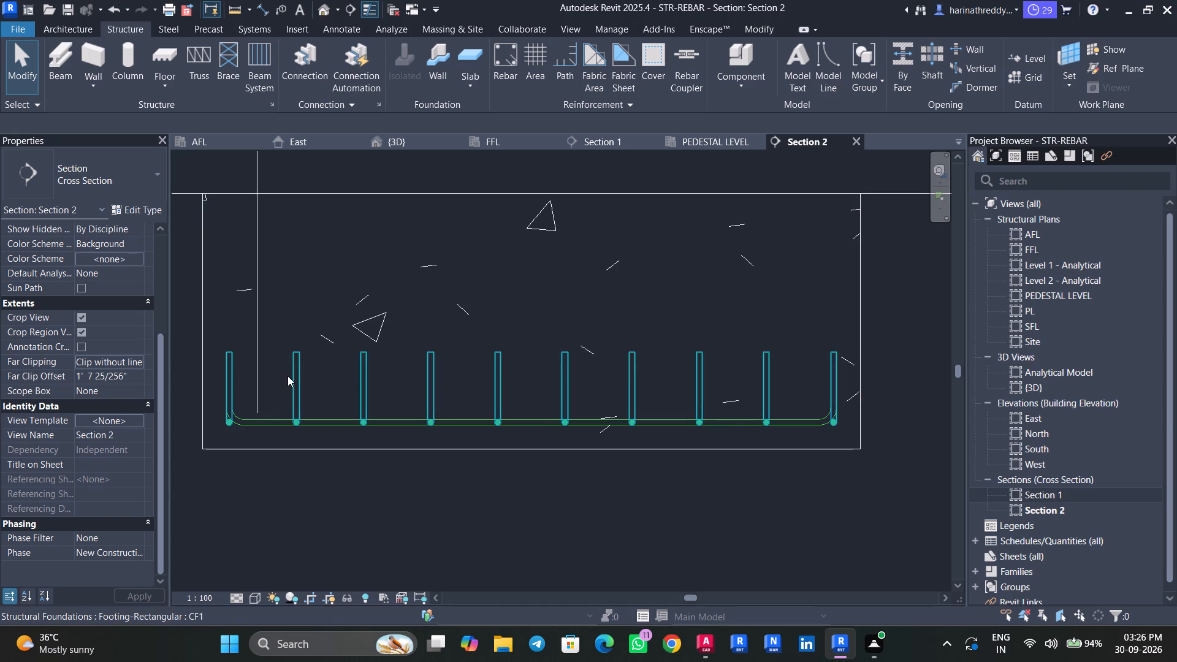
pyautogui.click(288, 376)
pyautogui.scroll(7, 227, 387)
pyautogui.moveTo(232, 382); pyautogui.dragTo(261, 384)
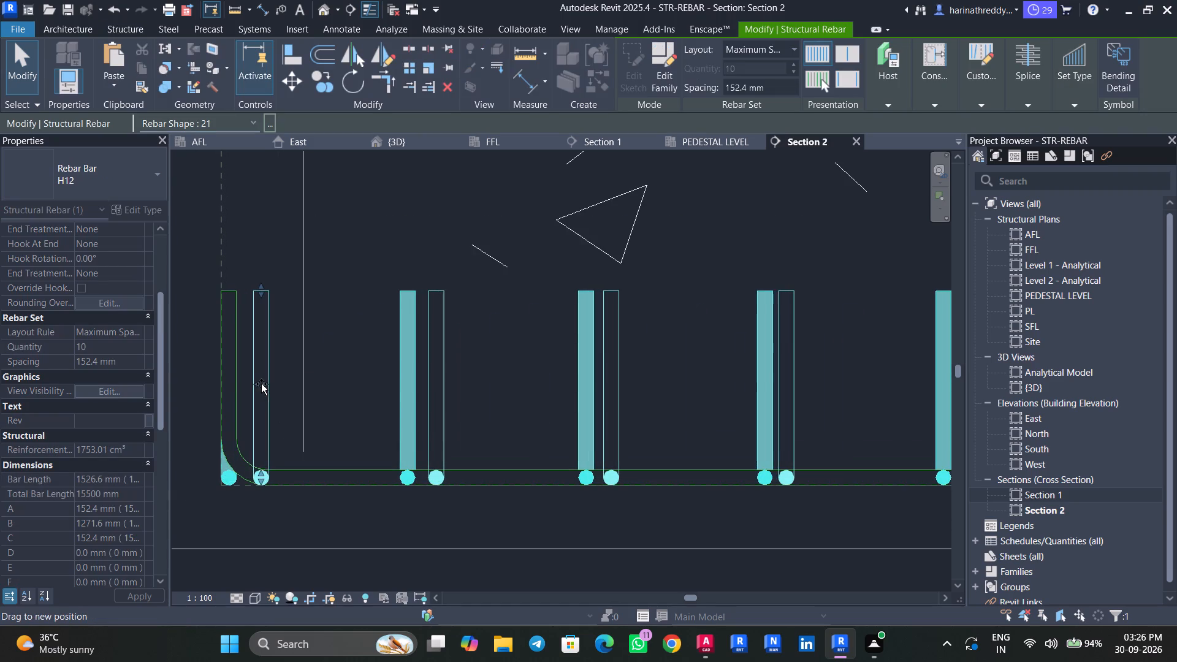
pyautogui.moveTo(261, 384); pyautogui.dragTo(257, 384)
pyautogui.press('Escape')
# Shift the last bar of CF1's perpendicular set inward, clear of the lengthwise bar's opposite bent leg.
pyautogui.scroll(-2, 334, 381)
pyautogui.moveTo(334, 381); pyautogui.dragTo(236, 402, button='middle')
pyautogui.scroll(-1, 285, 384)
pyautogui.scroll(1, 285, 384)
pyautogui.scroll(-3, 285, 384)
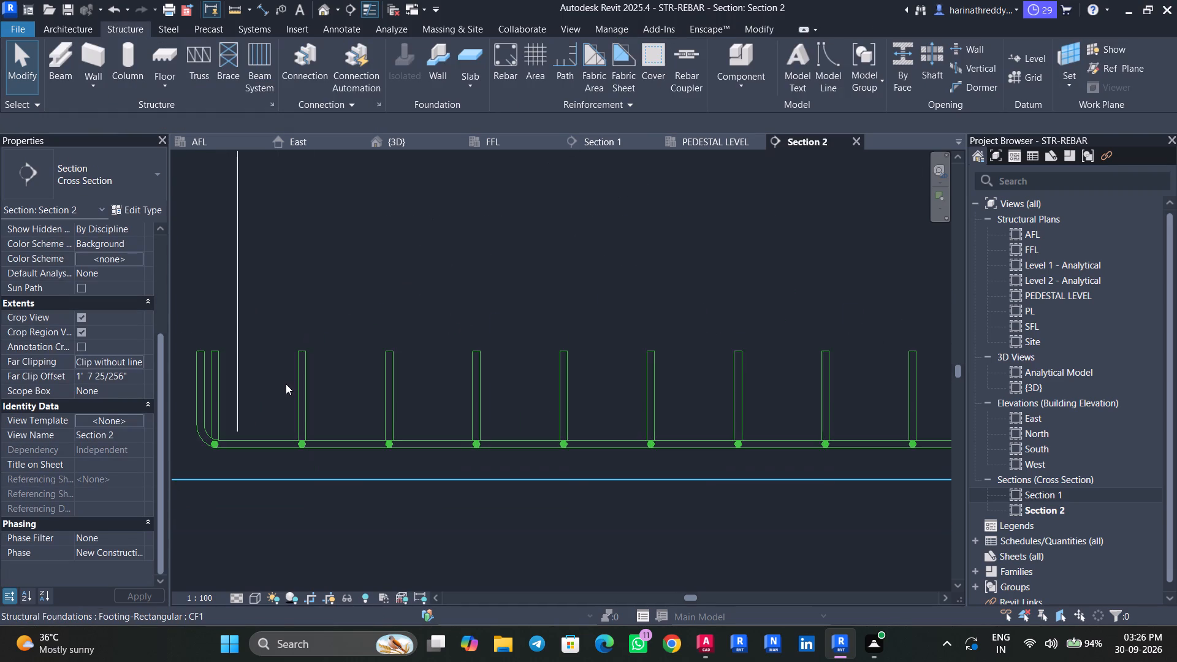
pyautogui.moveTo(621, 381); pyautogui.dragTo(317, 380, button='middle')
pyautogui.moveTo(557, 347); pyautogui.dragTo(505, 348, button='middle')
pyautogui.press('Escape')
pyautogui.click(650, 383)
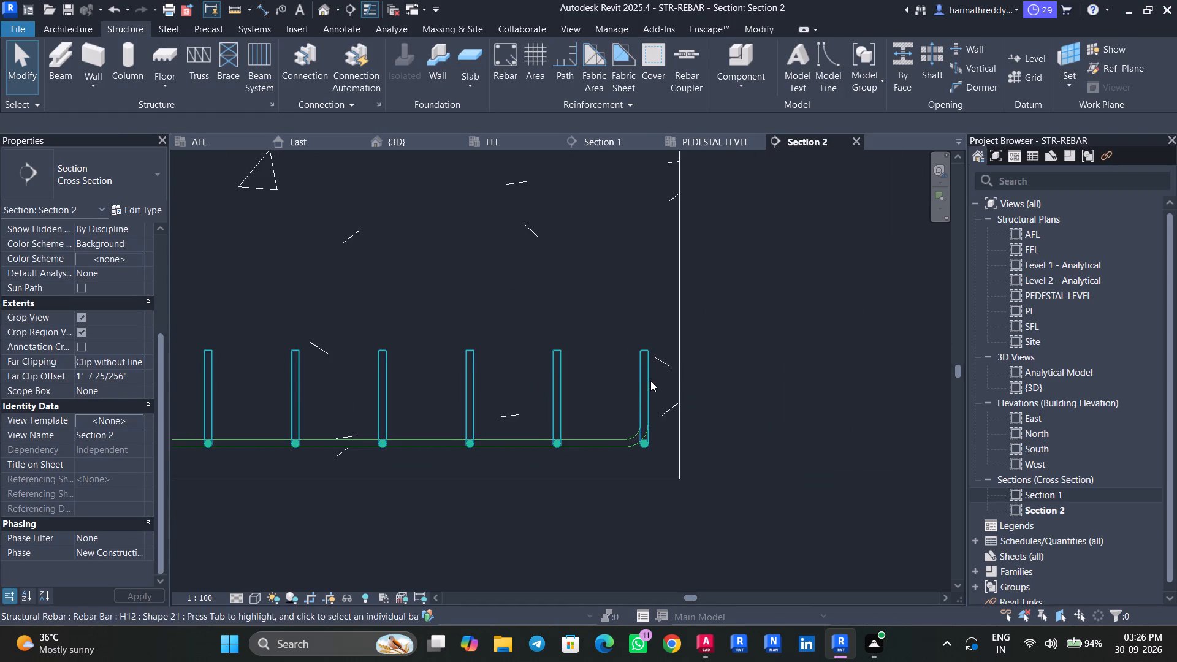
pyautogui.scroll(5, 627, 398)
pyautogui.moveTo(658, 398); pyautogui.dragTo(625, 401)
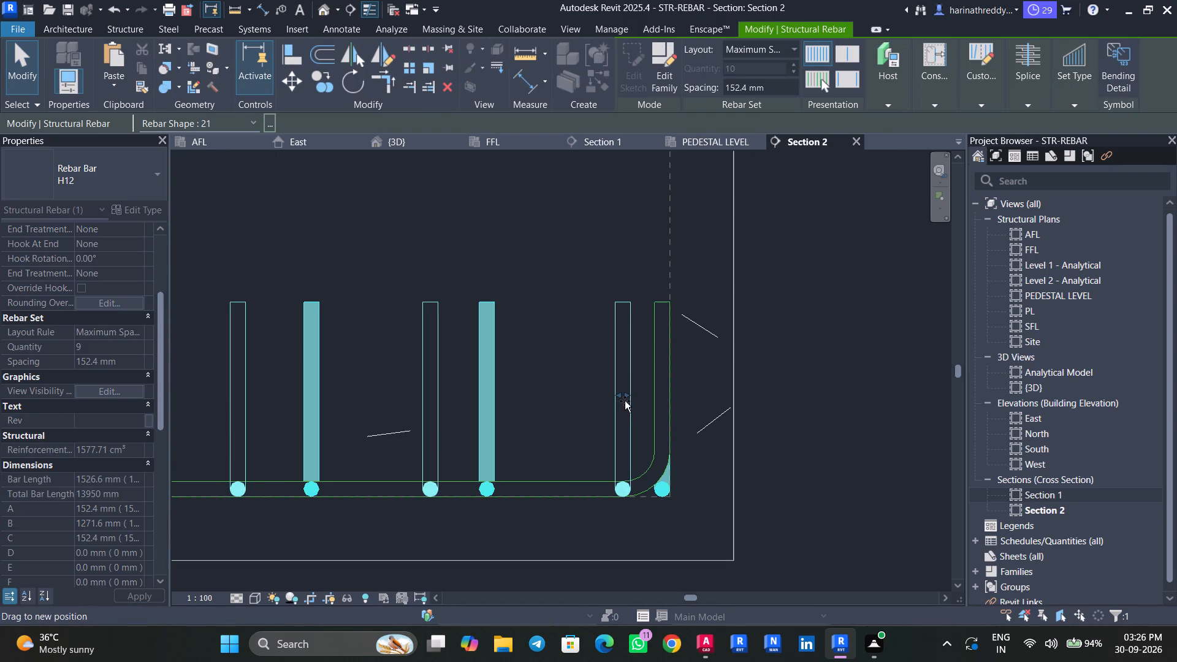
pyautogui.moveTo(625, 401); pyautogui.dragTo(629, 401)
pyautogui.press('Escape')
pyautogui.press('Escape')
pyautogui.press('Escape')
# Examine the bar arrangement in CF1's section, then the H10 reinforcement cage at the CF2 footing's corners in 3D.
pyautogui.scroll(-8, 598, 396)
pyautogui.moveTo(492, 392); pyautogui.dragTo(672, 386, button='middle')
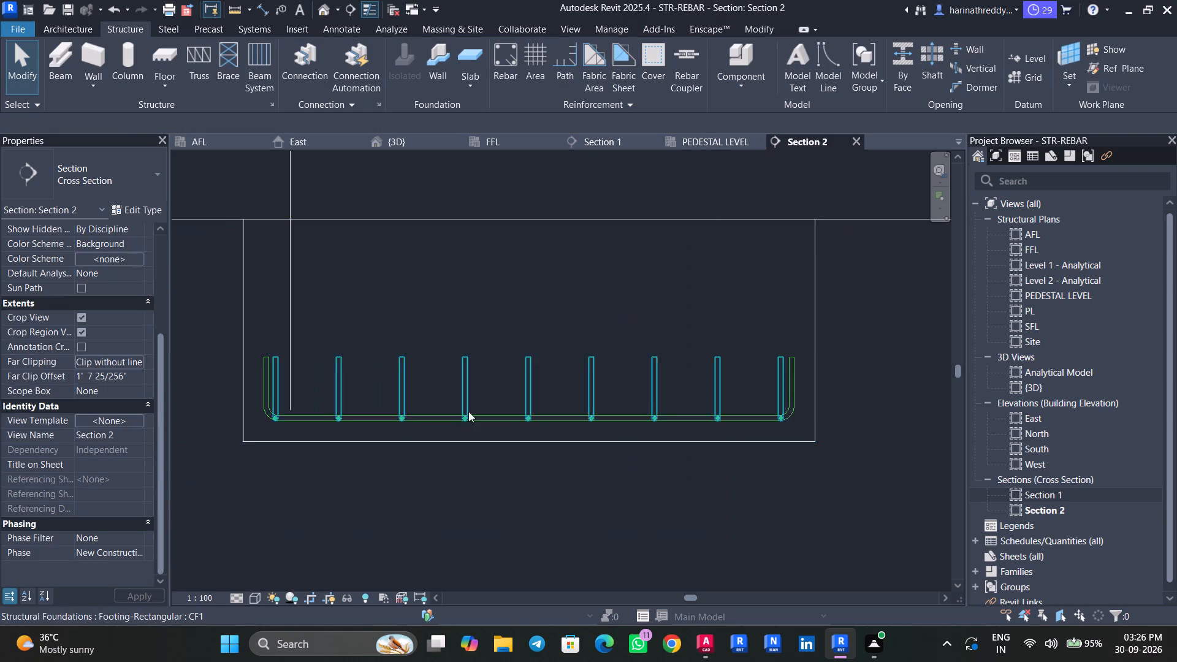
pyautogui.moveTo(406, 418); pyautogui.dragTo(530, 412, button='middle')
pyautogui.scroll(14, 335, 376)
pyautogui.moveTo(441, 387); pyautogui.dragTo(278, 432, button='middle')
pyautogui.scroll(-4, 275, 423)
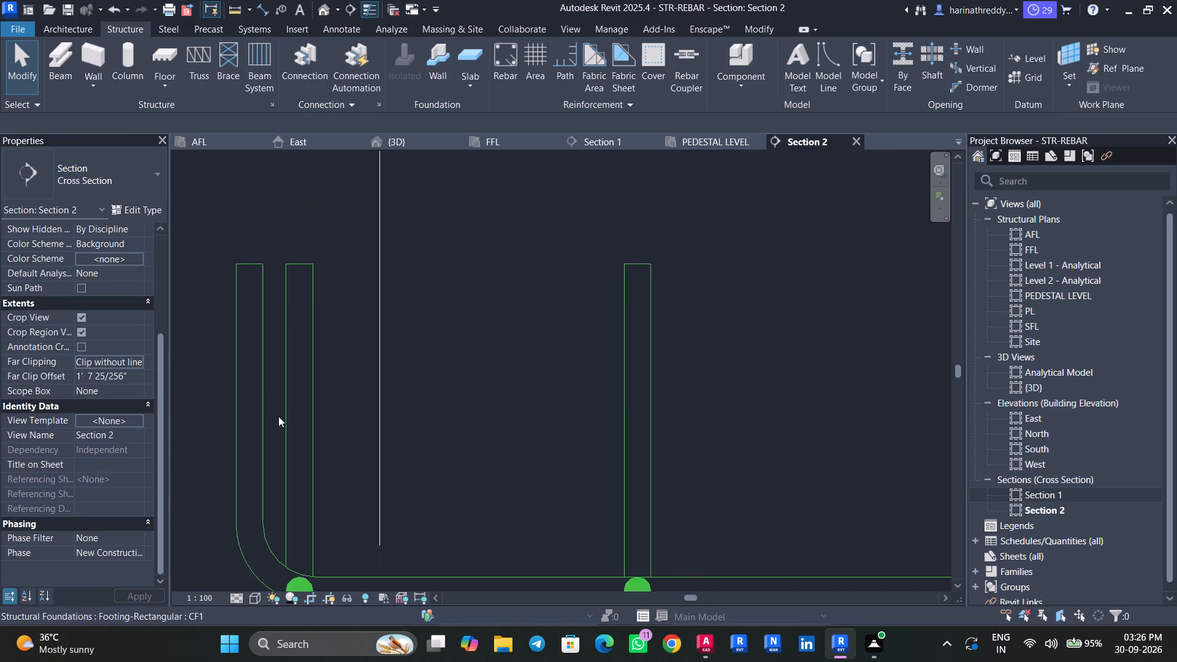
pyautogui.scroll(-8, 278, 416)
pyautogui.click(388, 142)
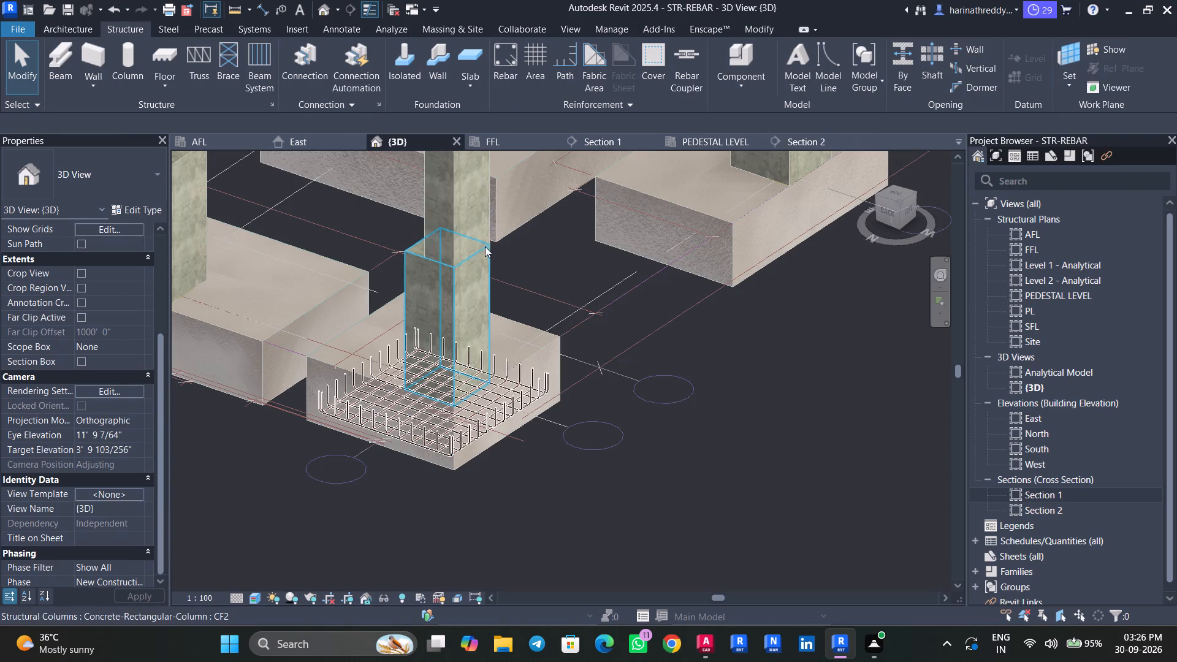
pyautogui.press('Escape')
pyautogui.press('Escape')
pyautogui.press('Escape')
pyautogui.scroll(8, 432, 433)
pyautogui.moveTo(285, 443); pyautogui.dragTo(434, 448, button='middle')
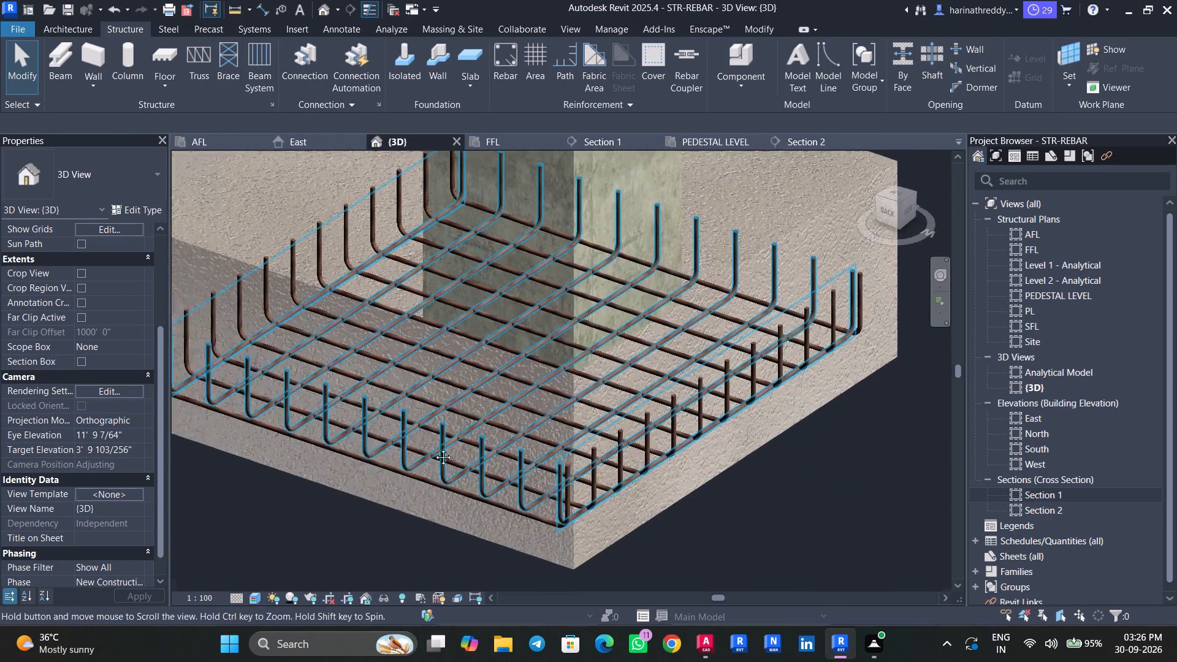
pyautogui.moveTo(434, 448); pyautogui.dragTo(543, 453, button='middle')
pyautogui.scroll(3, 543, 453)
pyautogui.scroll(-1, 409, 427)
pyautogui.scroll(1, 409, 427)
pyautogui.moveTo(397, 393); pyautogui.dragTo(413, 466, button='middle')
pyautogui.scroll(10, 349, 392)
pyautogui.scroll(-2, 330, 425)
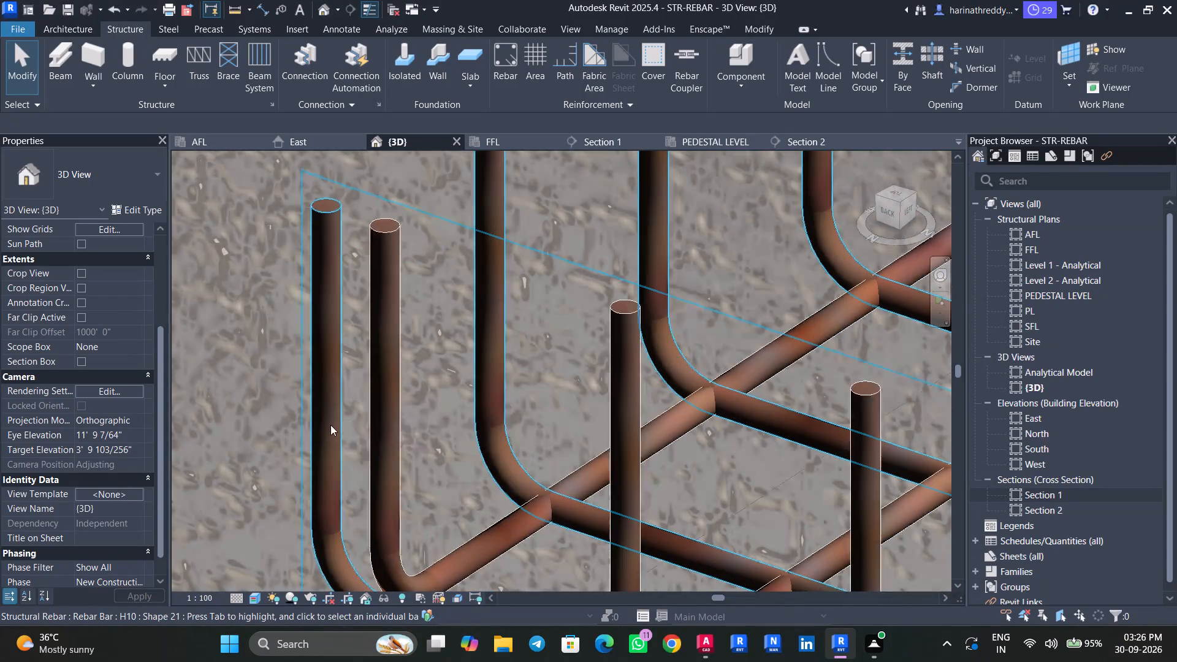
pyautogui.scroll(-6, 330, 425)
pyautogui.moveTo(357, 455); pyautogui.dragTo(296, 381, button='middle')
pyautogui.scroll(3, 298, 417)
pyautogui.scroll(-1, 298, 418)
pyautogui.scroll(1, 298, 418)
pyautogui.scroll(-4, 298, 418)
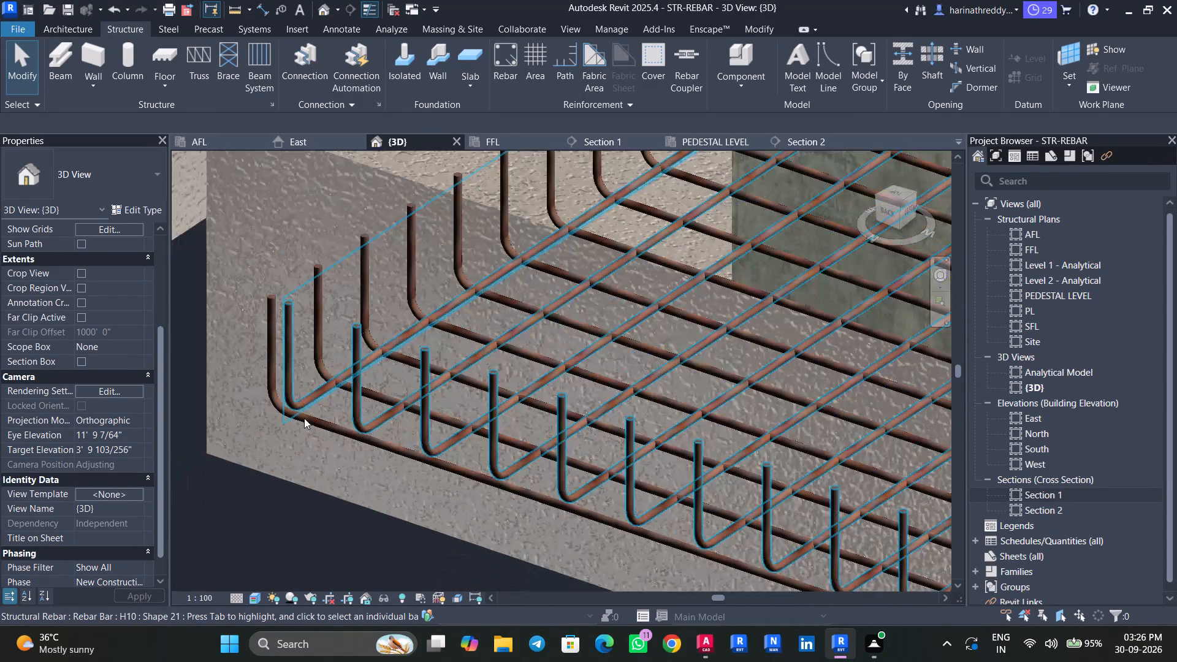
pyautogui.keyDown('shift'); pyautogui.moveTo(334, 473); pyautogui.dragTo(368, 400, button='middle'); pyautogui.keyUp('shift')
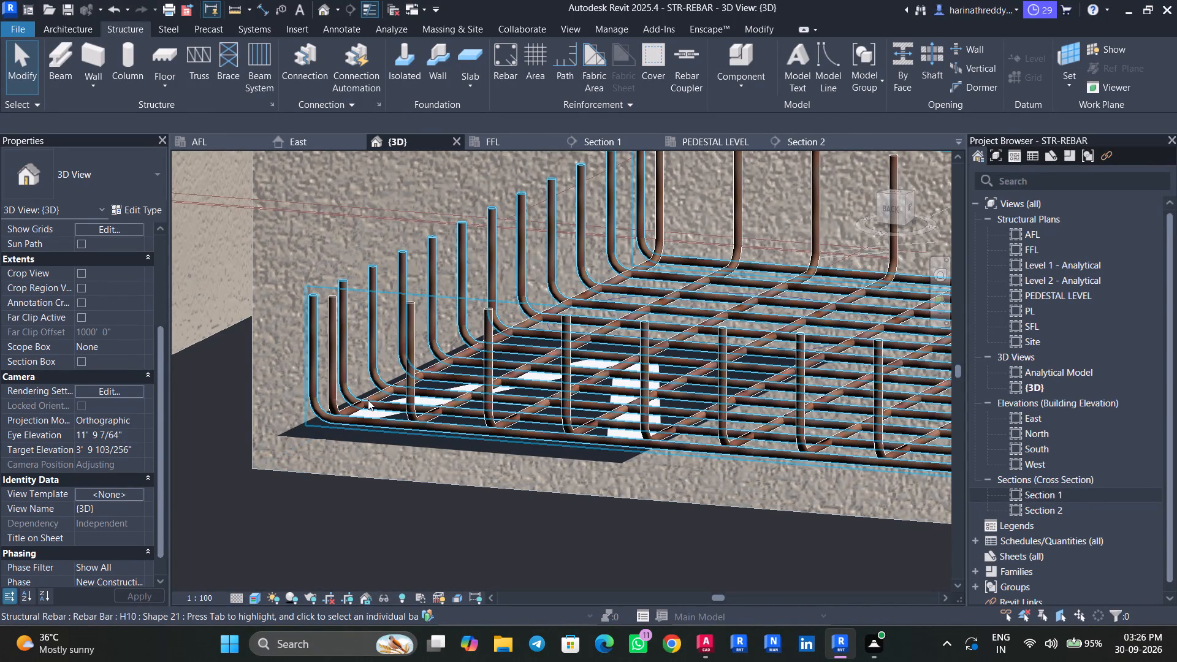
pyautogui.scroll(-8, 368, 400)
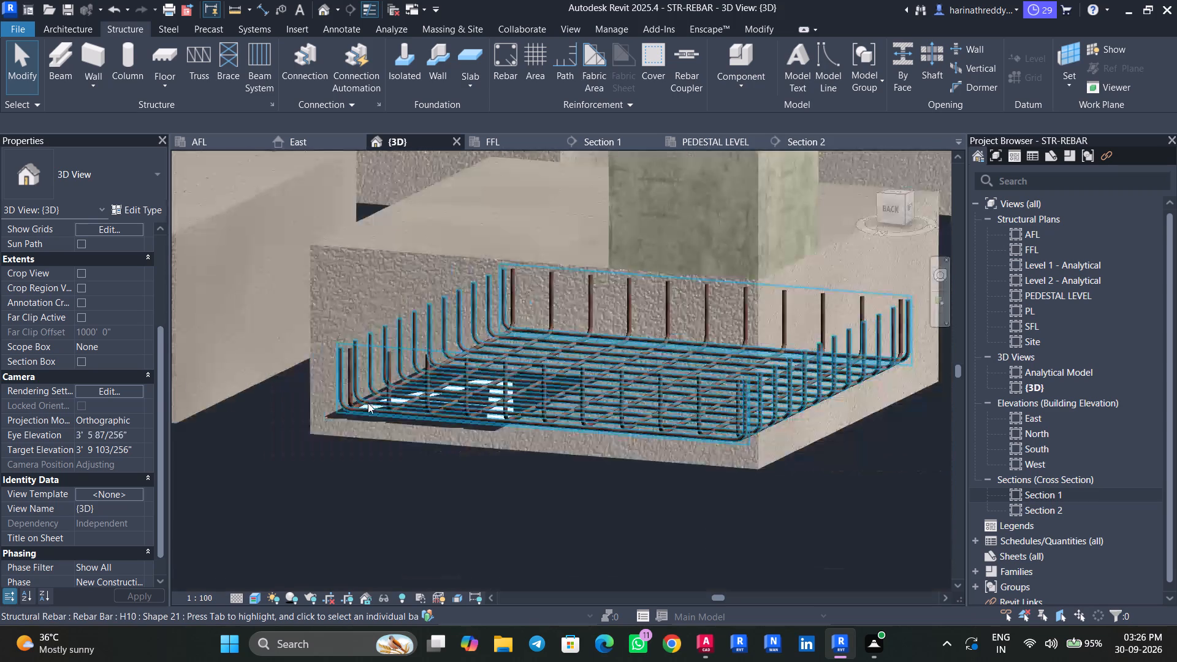
# Examine the footings across the whole structure in 3D, from the CF2 cage round to corner footing CF1.
pyautogui.scroll(-9, 368, 403)
pyautogui.scroll(-4, 598, 423)
pyautogui.keyDown('shift'); pyautogui.moveTo(392, 460); pyautogui.dragTo(414, 459, button='middle'); pyautogui.keyUp('shift')
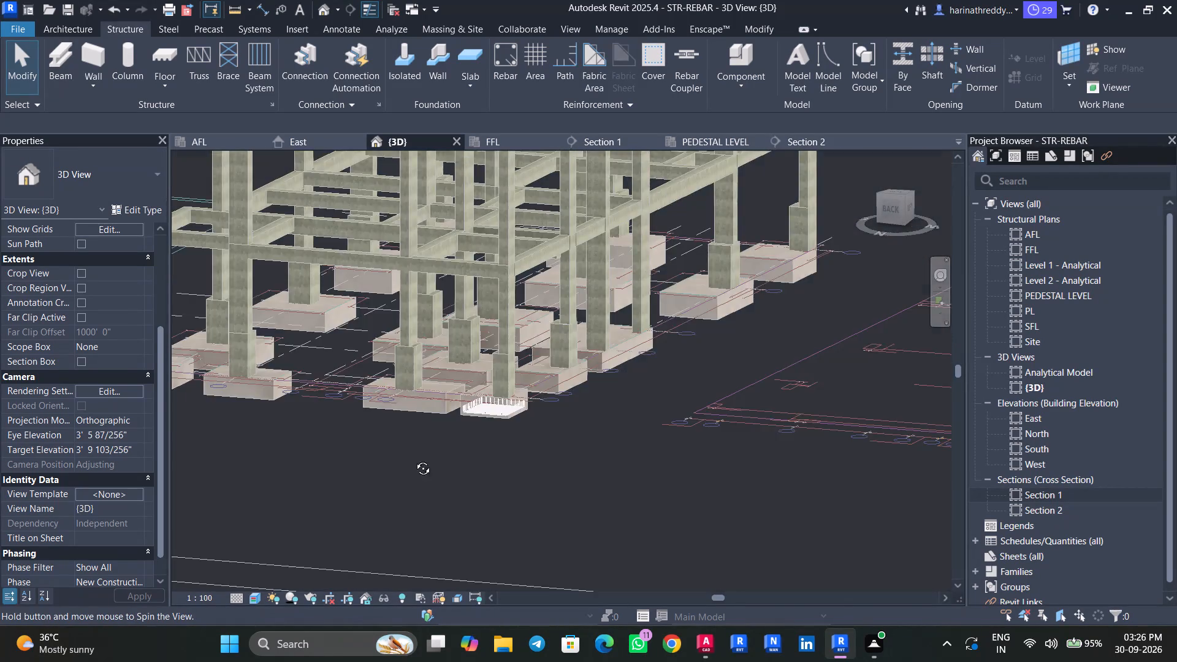
pyautogui.keyDown('shift'); pyautogui.moveTo(414, 459); pyautogui.dragTo(632, 427, button='middle'); pyautogui.keyUp('shift')
pyautogui.moveTo(505, 458); pyautogui.dragTo(793, 457, button='middle')
pyautogui.scroll(-3, 399, 471)
pyautogui.keyDown('shift'); pyautogui.moveTo(330, 463); pyautogui.dragTo(415, 542, button='middle'); pyautogui.keyUp('shift')
pyautogui.moveTo(363, 525); pyautogui.dragTo(519, 473, button='middle')
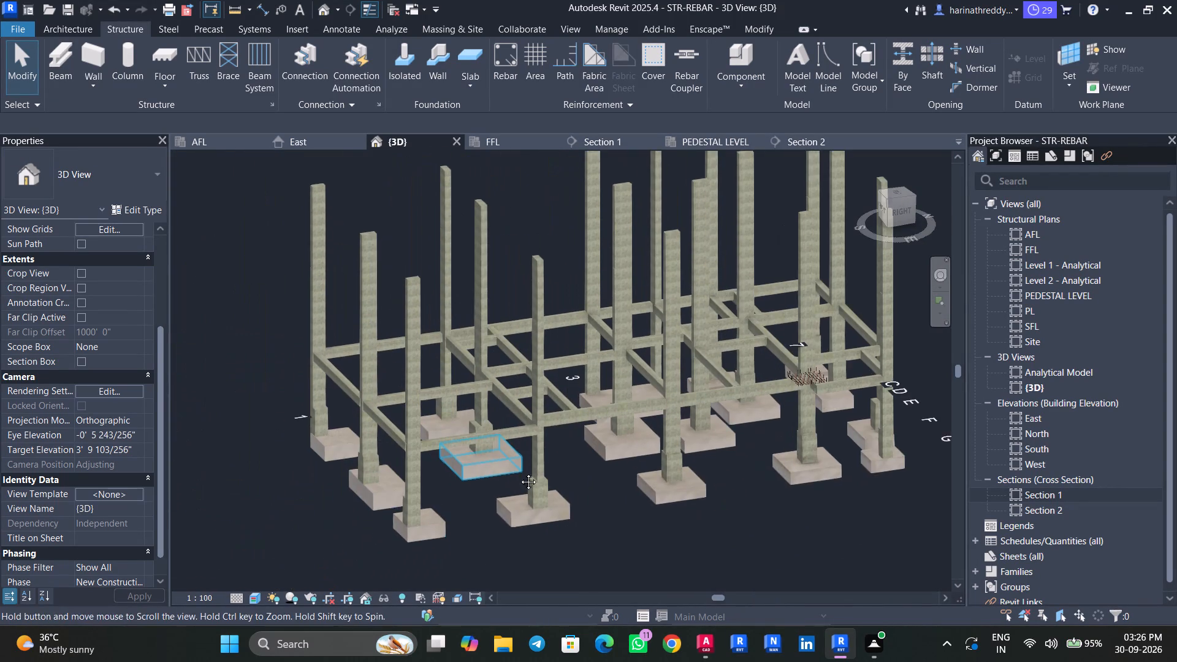
pyautogui.moveTo(519, 473); pyautogui.dragTo(519, 471, button='middle')
# From Section 2, select all H12 rebar sets and make them unobscured in the {3D} view.
pyautogui.click(783, 139)
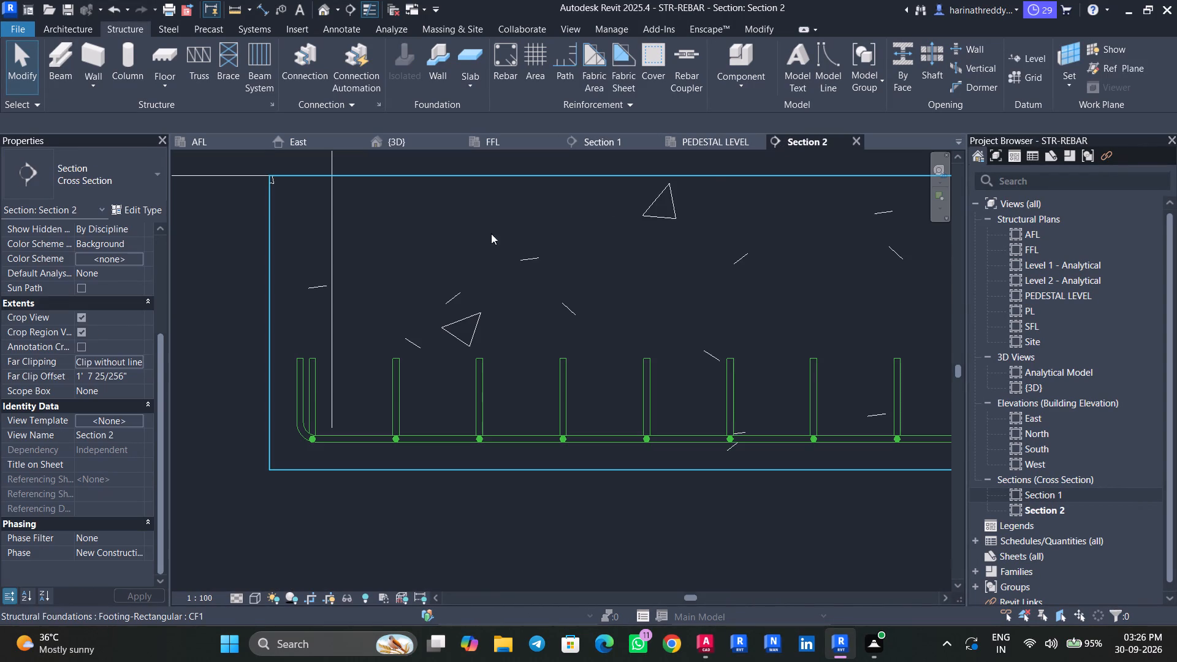
pyautogui.click(318, 391)
pyautogui.write('SA')
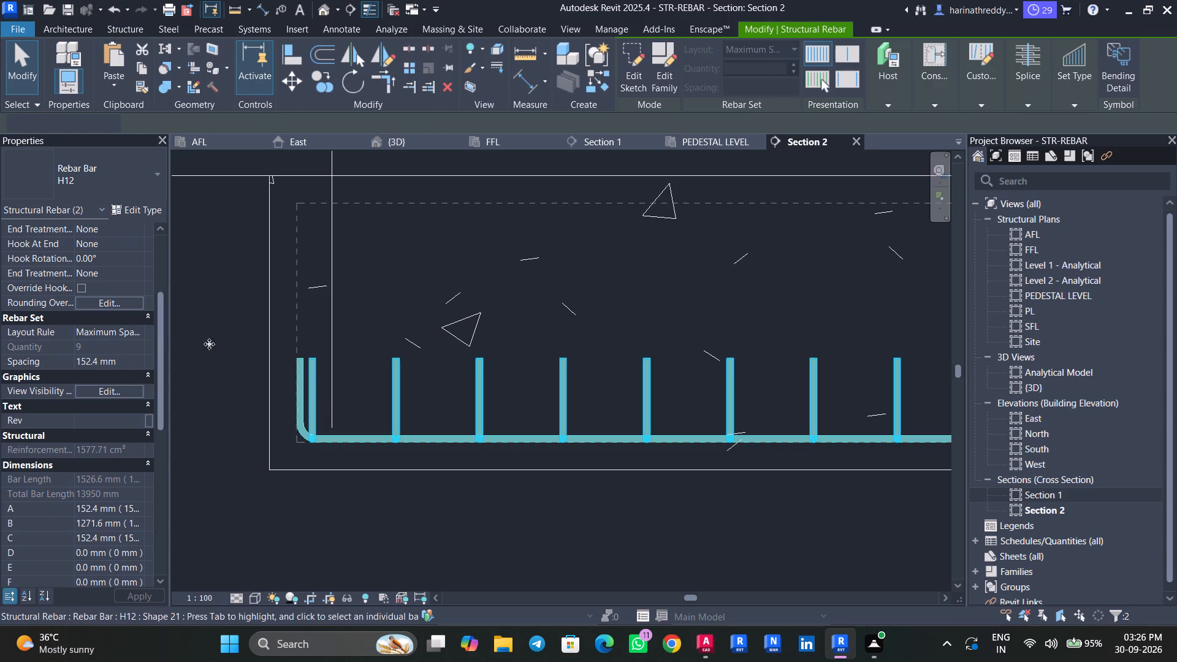
pyautogui.click(136, 390)
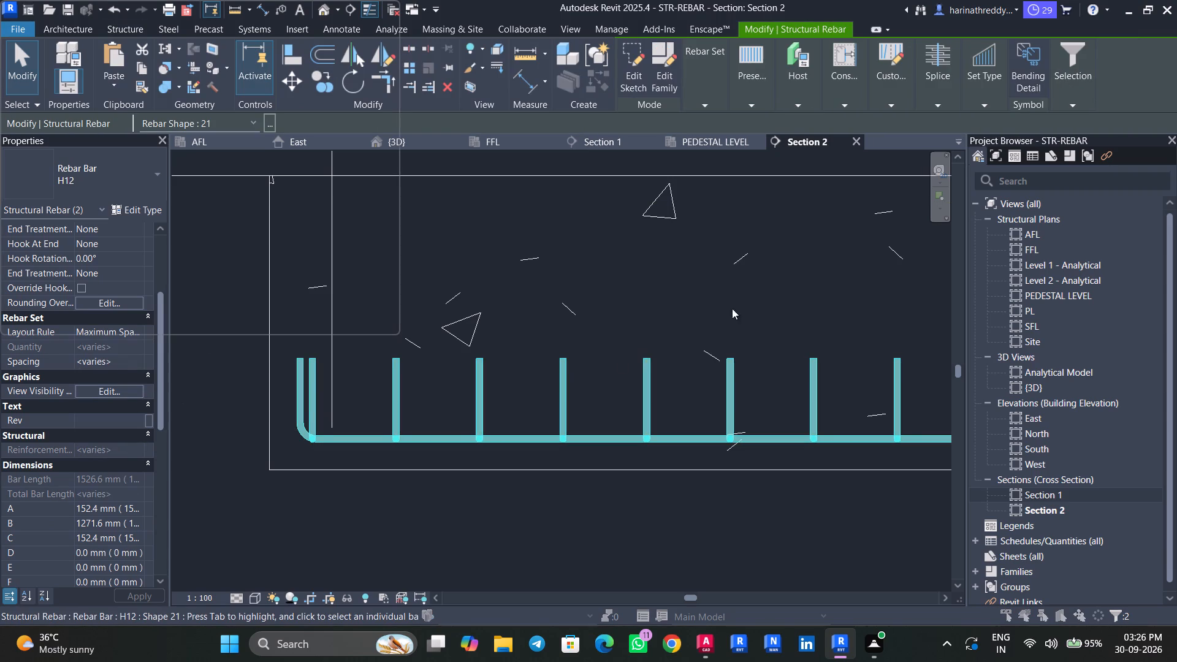
pyautogui.click(704, 281)
pyautogui.click(668, 457)
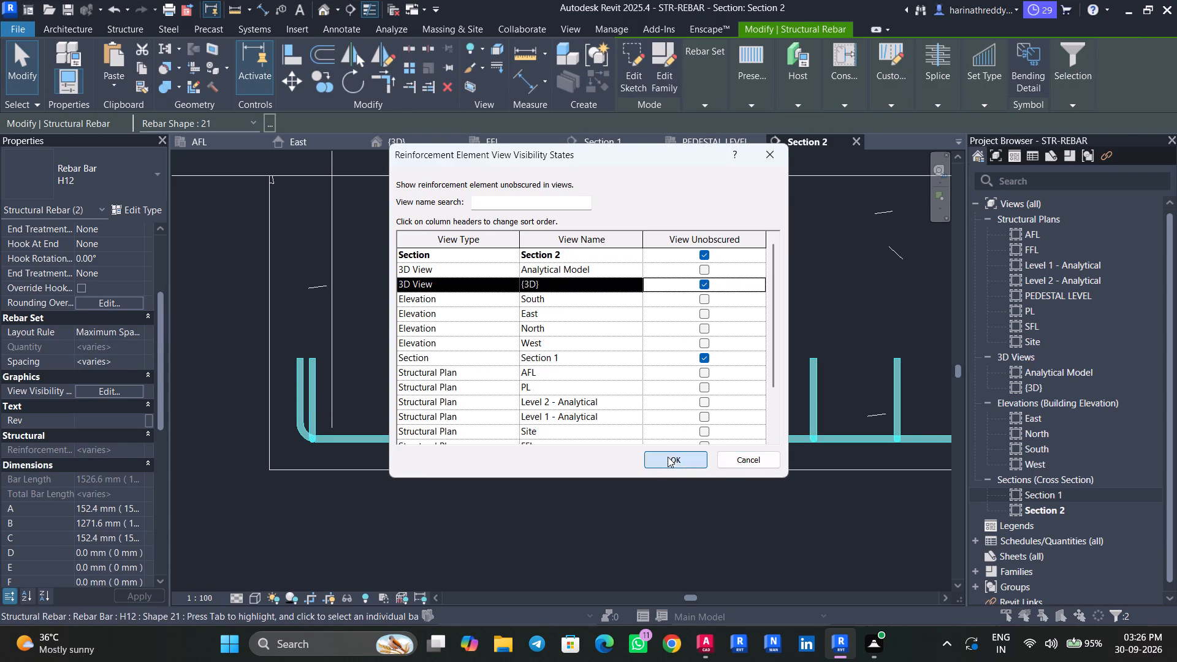
pyautogui.press('Escape')
pyautogui.press('Escape')
pyautogui.press('Escape')
# Examine the H12 reinforcement mesh of corner footing CF1 and its neighbouring footings in 3D.
pyautogui.click(388, 143)
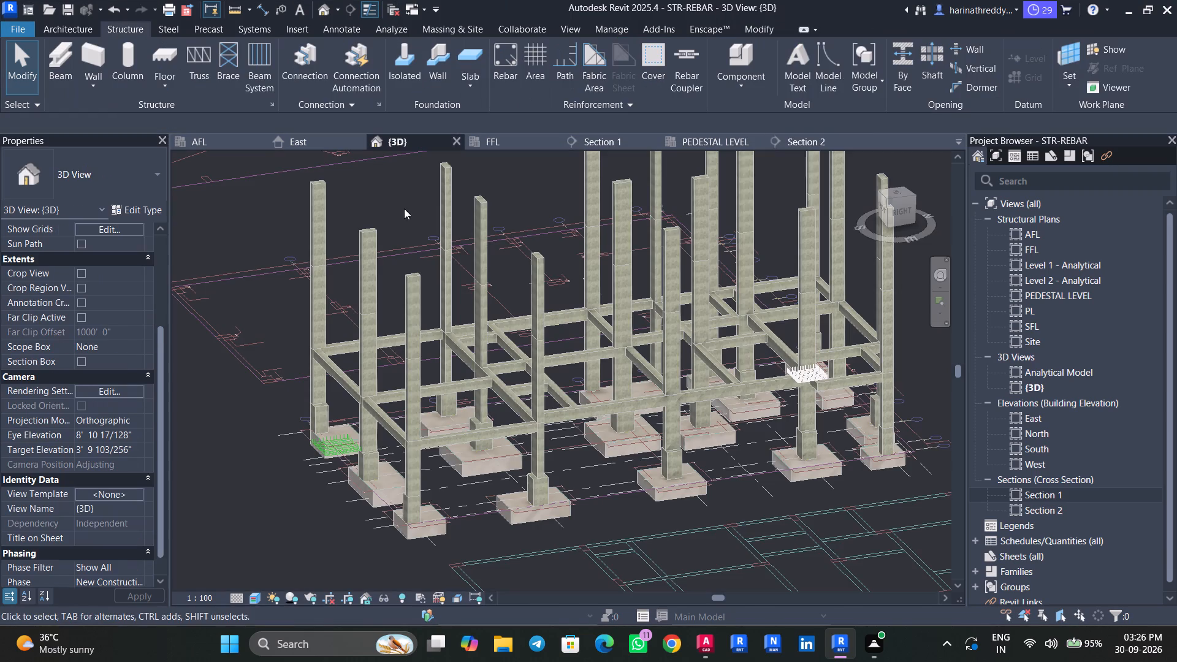
pyautogui.scroll(8, 339, 460)
pyautogui.scroll(-1, 330, 447)
pyautogui.scroll(7, 330, 447)
pyautogui.scroll(-1, 280, 454)
pyautogui.scroll(2, 280, 454)
pyautogui.scroll(-4, 230, 465)
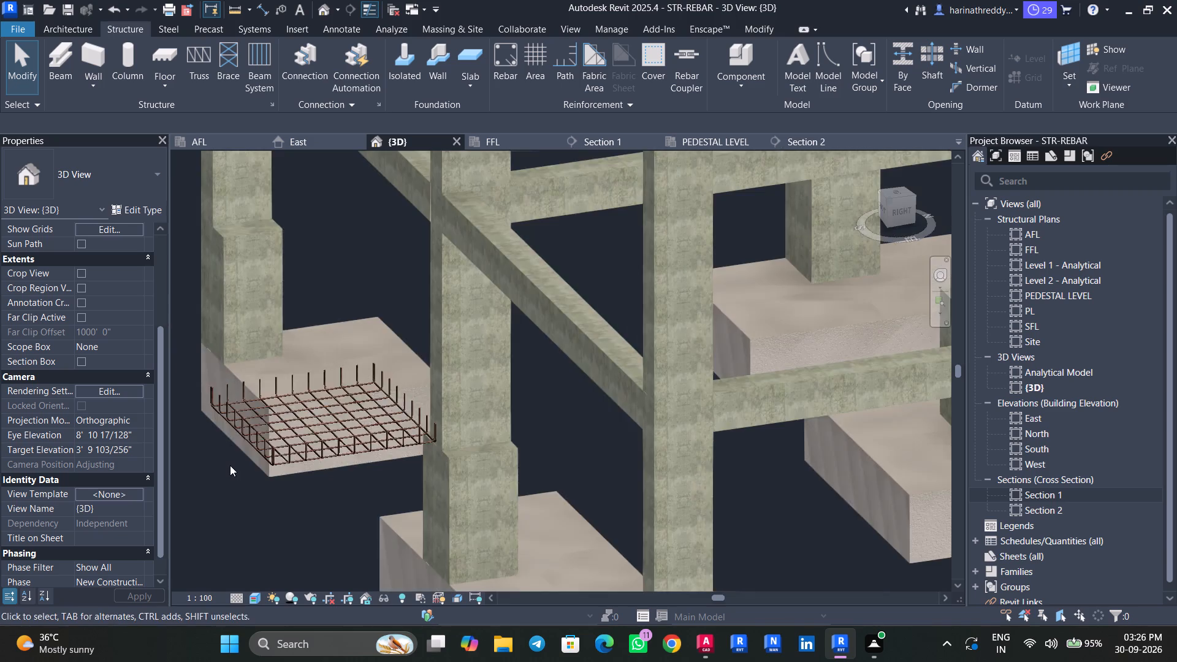
pyautogui.moveTo(230, 465); pyautogui.dragTo(204, 335, button='middle')
pyautogui.scroll(-1, 199, 341)
pyautogui.moveTo(199, 341); pyautogui.dragTo(263, 341, button='middle')
pyautogui.moveTo(263, 340); pyautogui.dragTo(270, 274, button='middle')
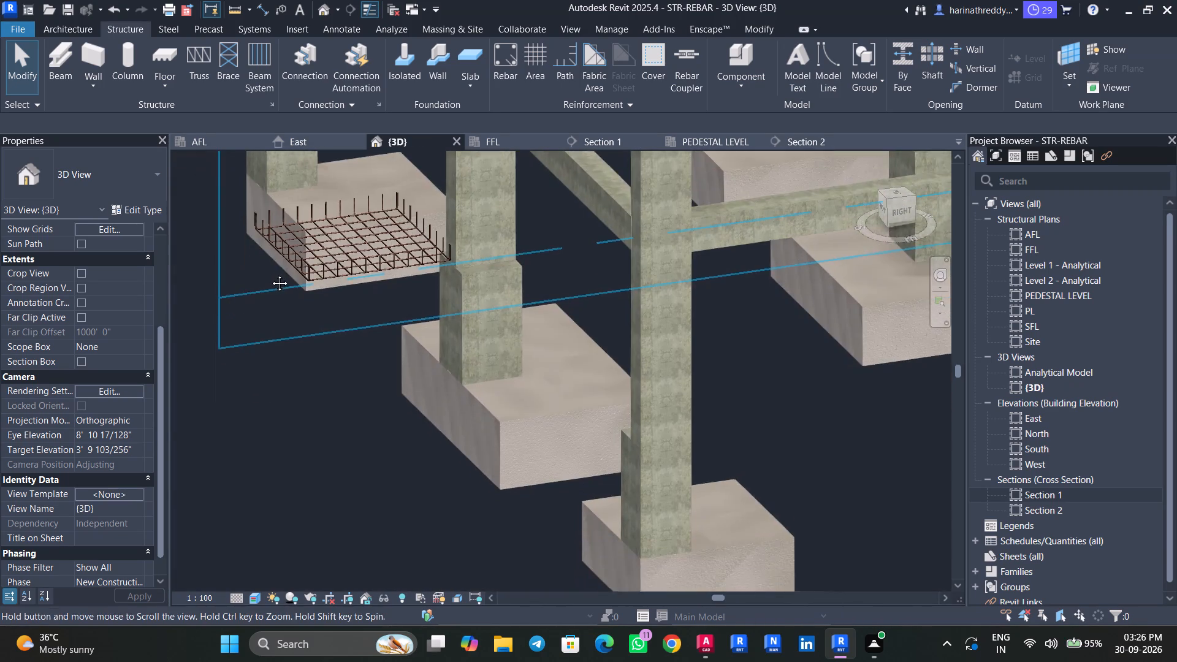
# Examine the rebar mesh already placed in the corner footing and the surrounding footings in the 3D view.
pyautogui.moveTo(270, 274); pyautogui.dragTo(272, 274, button='middle')
pyautogui.moveTo(272, 274); pyautogui.dragTo(315, 380, button='middle')
pyautogui.scroll(5, 452, 311)
pyautogui.scroll(-1, 346, 287)
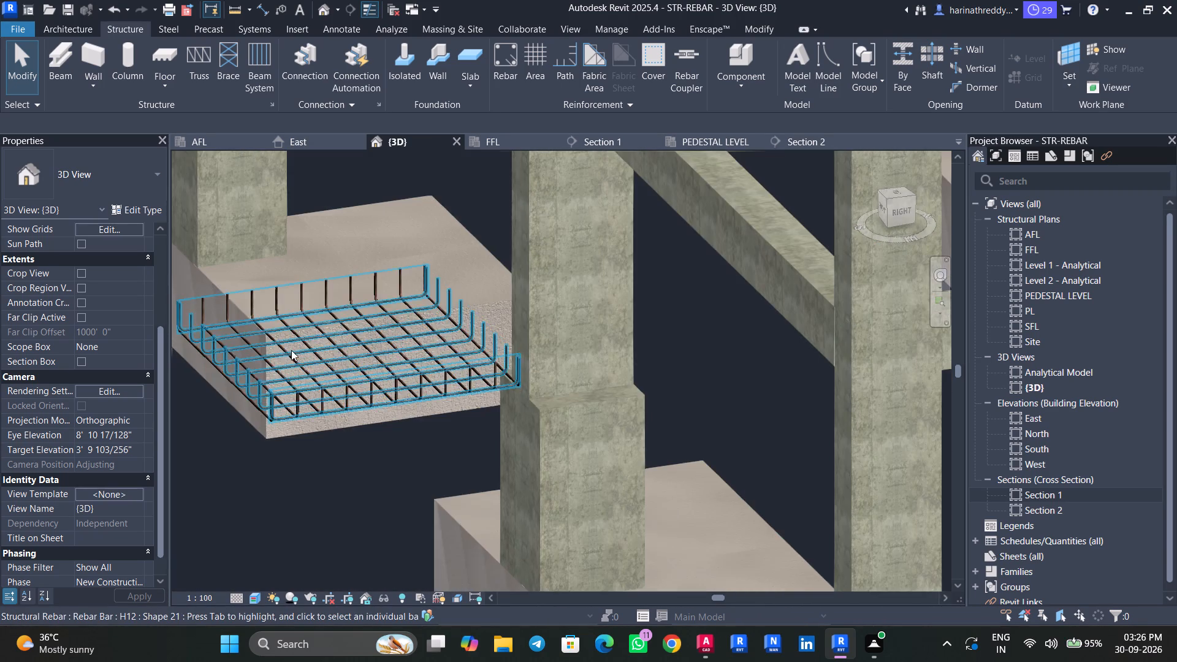
pyautogui.keyDown('shift'); pyautogui.moveTo(292, 358); pyautogui.dragTo(413, 344, button='middle'); pyautogui.keyUp('shift')
pyautogui.scroll(-19, 396, 344)
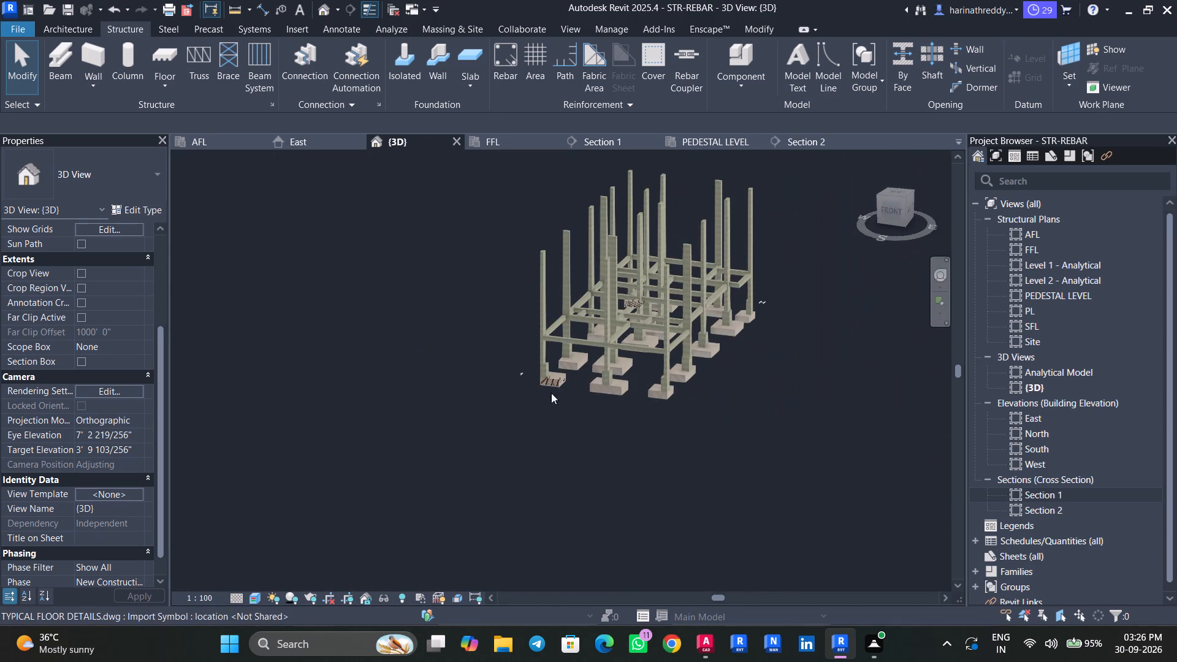
pyautogui.scroll(-1, 545, 378)
pyautogui.scroll(10, 547, 378)
pyautogui.moveTo(554, 395); pyautogui.dragTo(508, 444, button='middle')
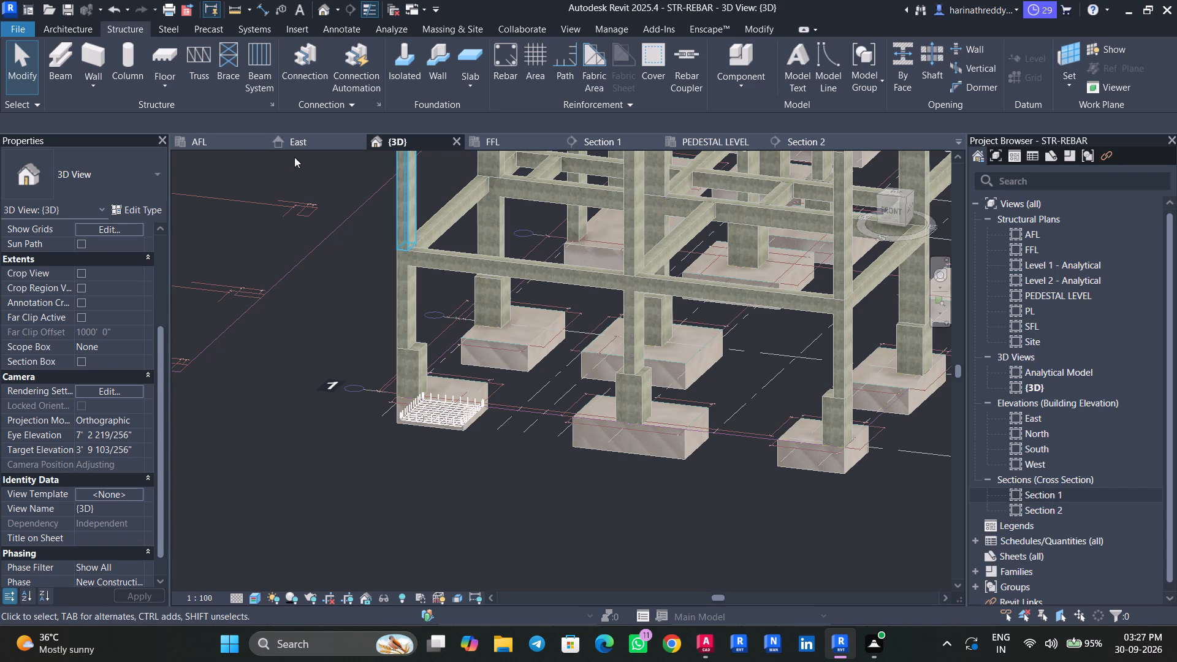
# Open the AFL structural plan, then check the isolated footing schedule in the AutoCAD drawing TYPICAL FLOOR DETAILS.
pyautogui.click(220, 144)
pyautogui.scroll(-2, 373, 364)
pyautogui.scroll(1, 373, 364)
pyautogui.scroll(-2, 373, 364)
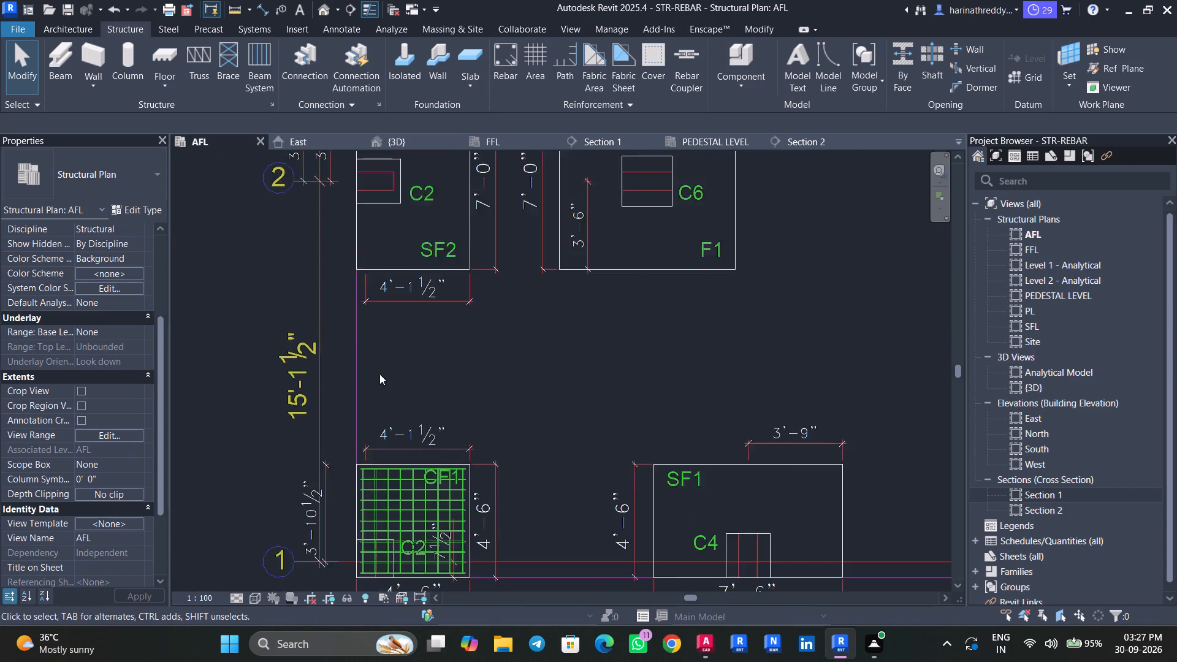
pyautogui.moveTo(379, 374); pyautogui.dragTo(346, 327, button='middle')
pyautogui.click(707, 652)
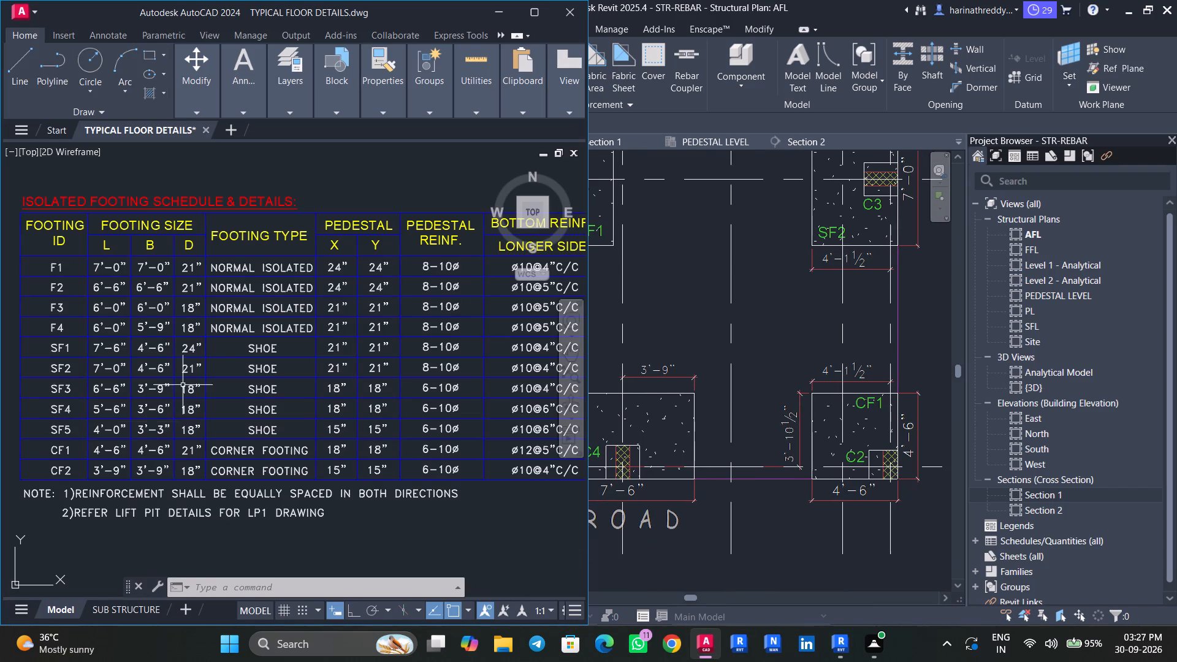
pyautogui.moveTo(345, 435); pyautogui.dragTo(170, 442, button='middle')
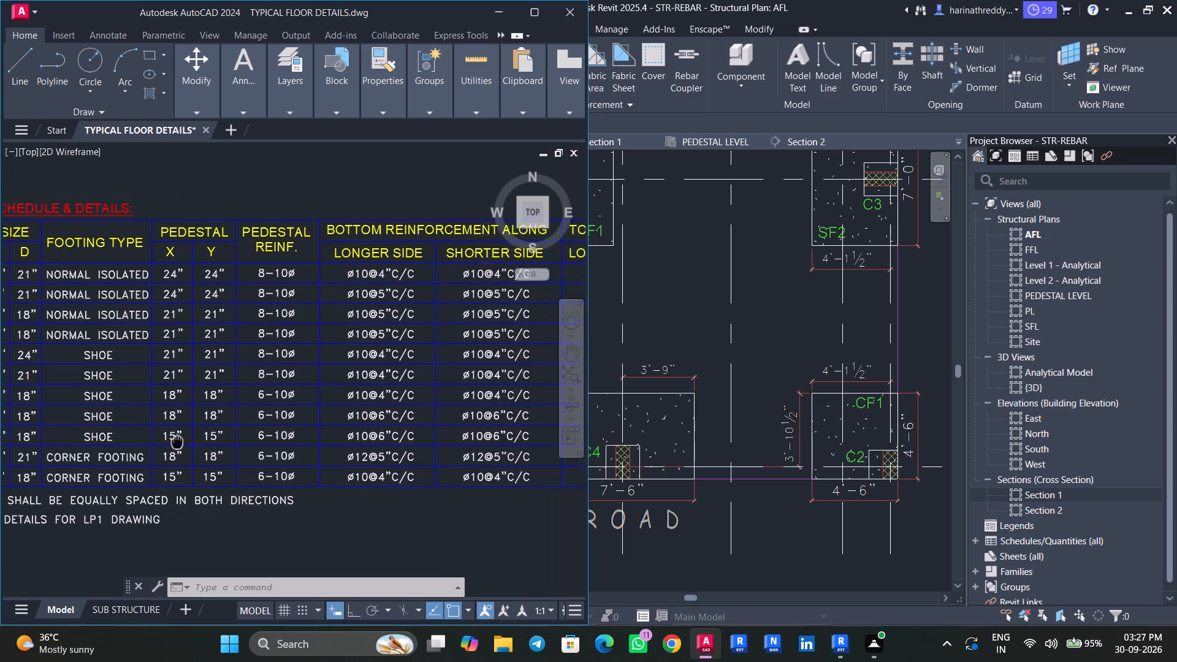
pyautogui.moveTo(170, 442); pyautogui.dragTo(417, 440, button='middle')
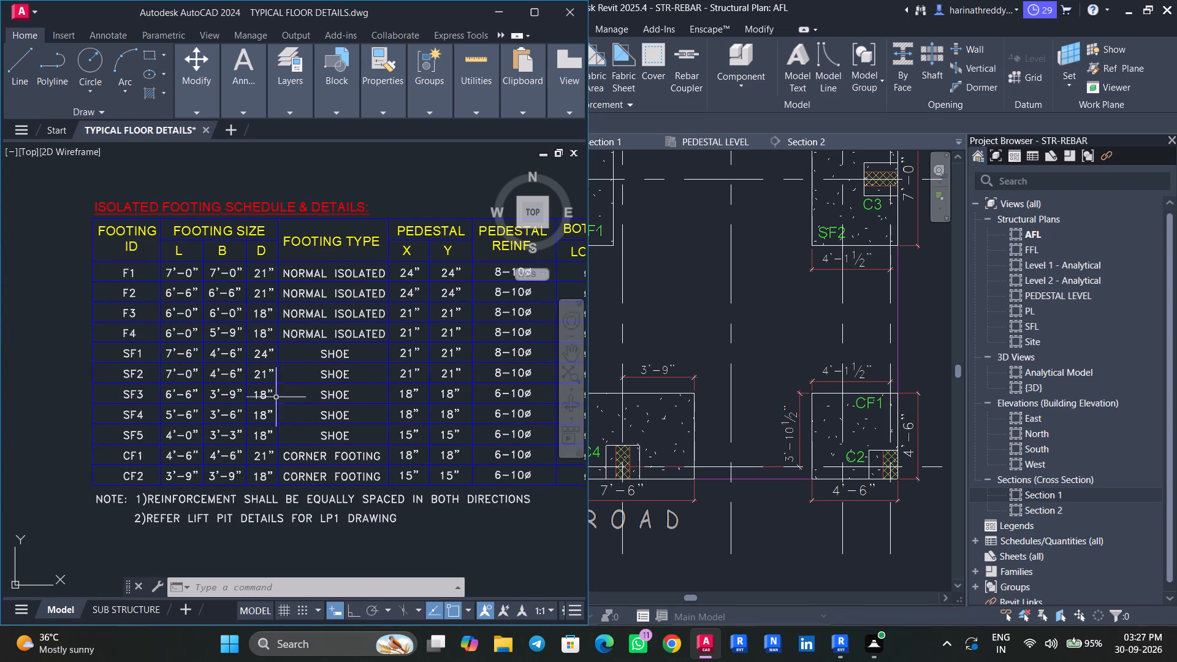
pyautogui.click(501, 17)
# Look through the footings on the AFL plan from grid 1 up to footing SF5 near grids G and H.
pyautogui.scroll(-2, 491, 298)
pyautogui.moveTo(478, 283); pyautogui.dragTo(430, 378, button='middle')
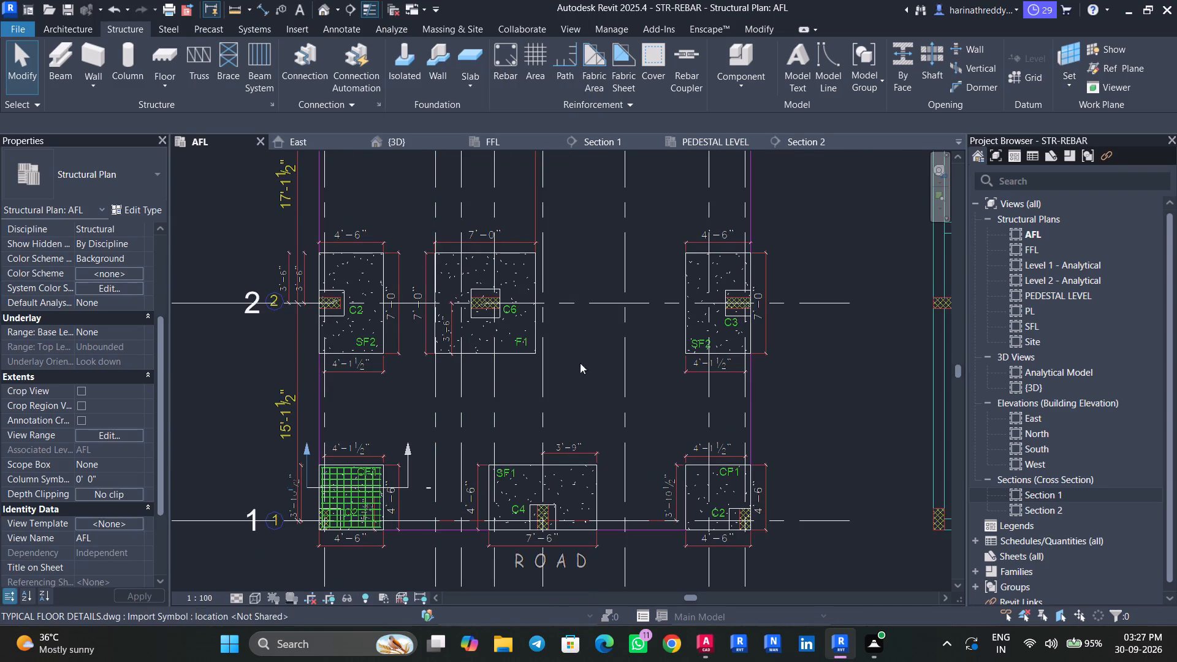
pyautogui.moveTo(576, 353); pyautogui.dragTo(578, 515, button='middle')
pyautogui.scroll(1, 578, 515)
pyautogui.moveTo(598, 365); pyautogui.dragTo(606, 484, button='middle')
pyautogui.moveTo(592, 390); pyautogui.dragTo(634, 564, button='middle')
pyautogui.moveTo(650, 406); pyautogui.dragTo(674, 535, button='middle')
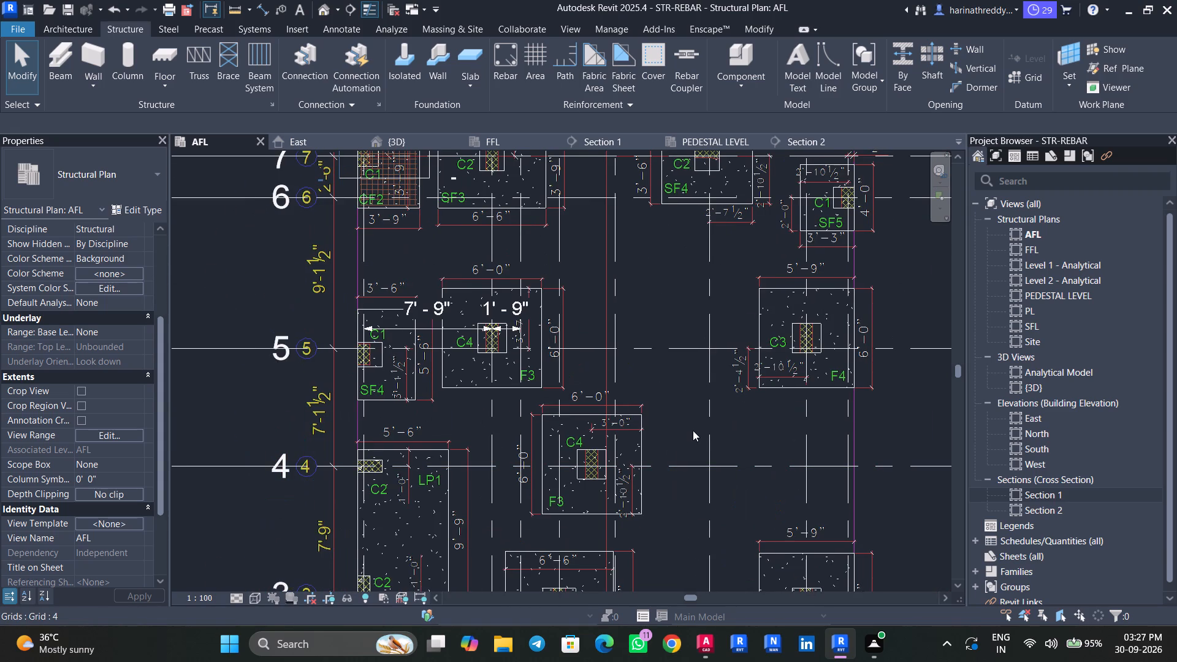
pyautogui.moveTo(693, 430); pyautogui.dragTo(701, 532, button='middle')
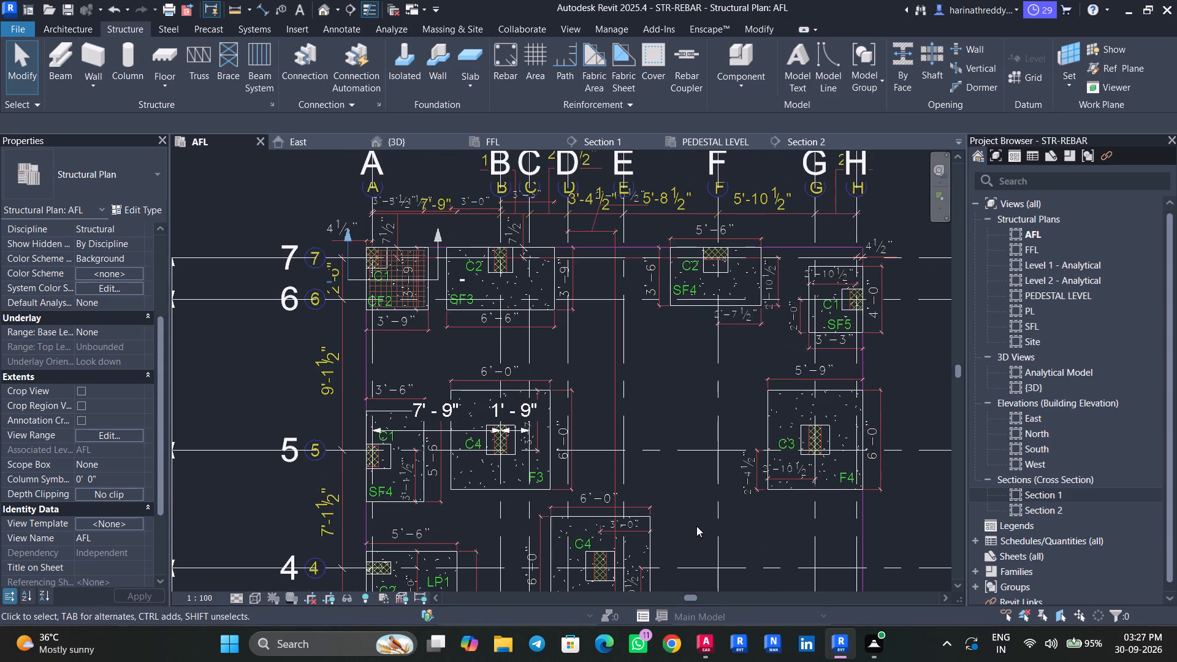
pyautogui.scroll(2, 823, 365)
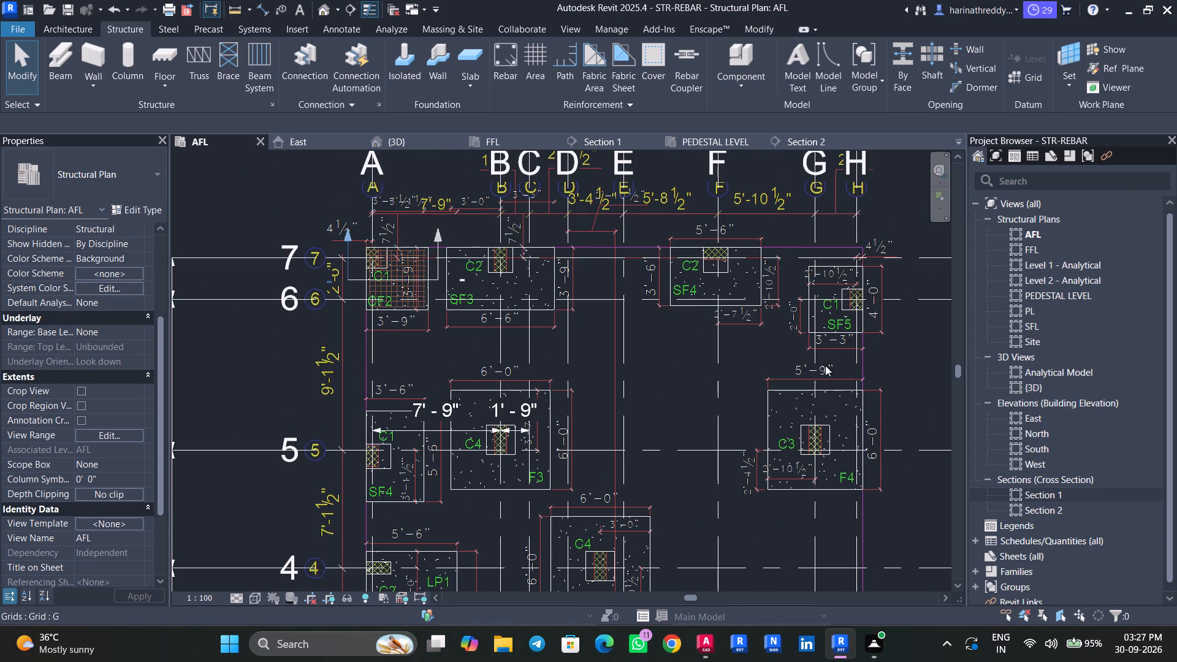
pyautogui.scroll(4, 825, 365)
pyautogui.moveTo(861, 376); pyautogui.dragTo(771, 441, button='middle')
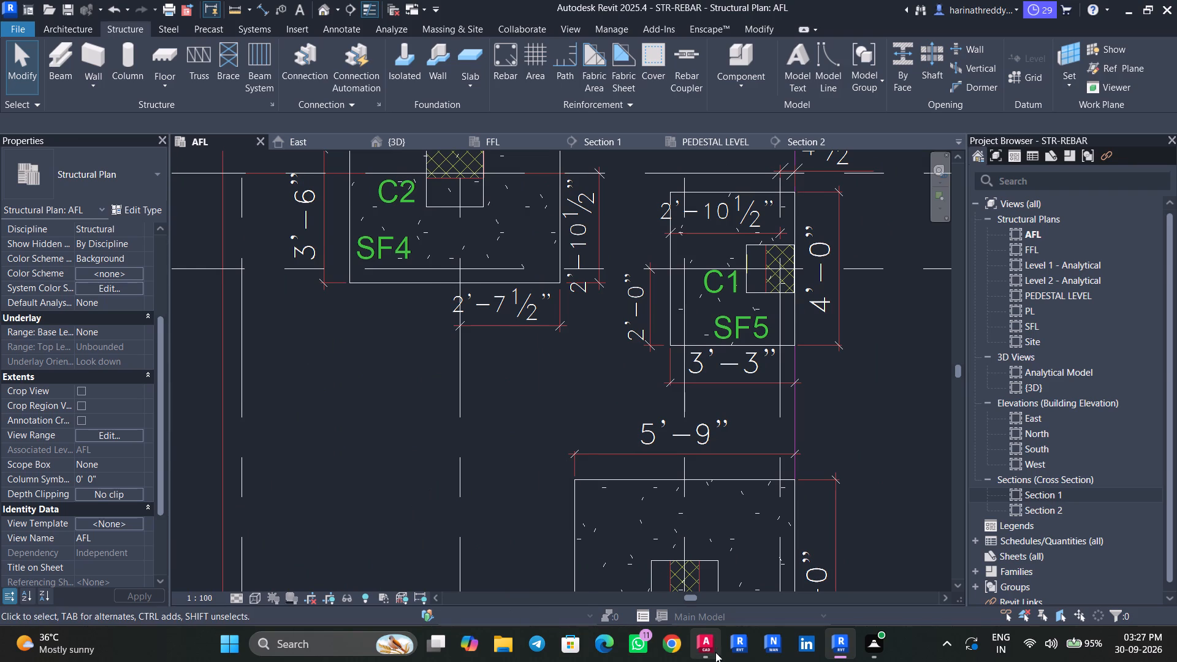
# Check the bottom and top reinforcement columns of the footing schedule in AutoCAD.
pyautogui.click(710, 654)
pyautogui.moveTo(501, 536); pyautogui.dragTo(242, 550, button='middle')
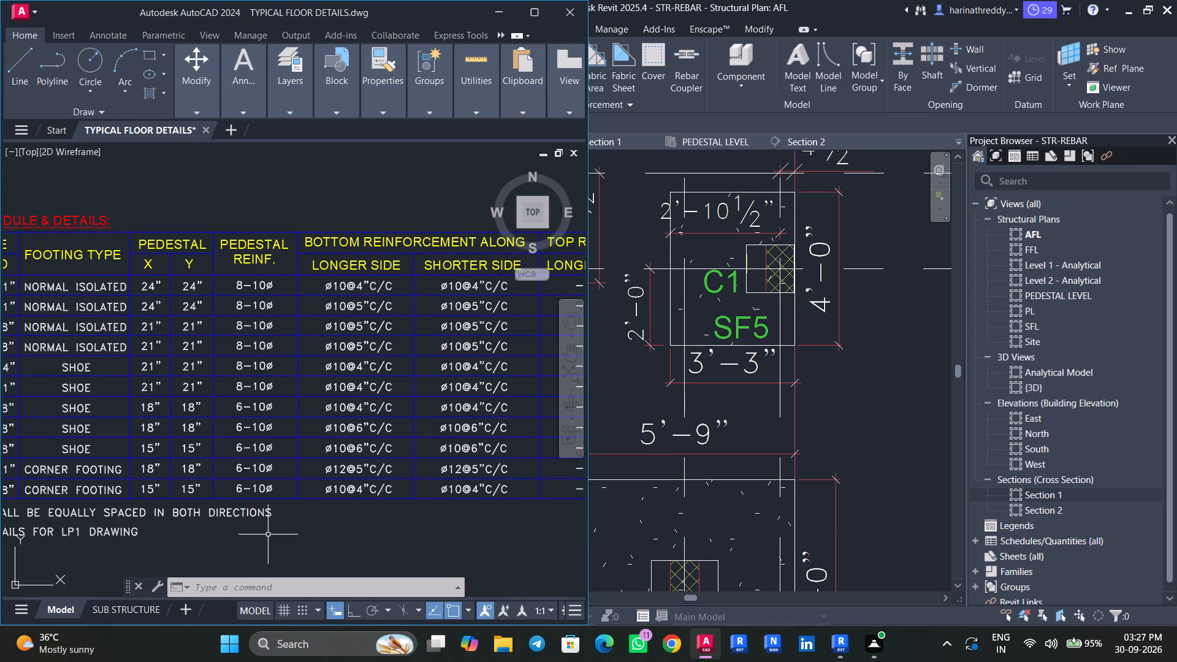
pyautogui.moveTo(265, 533); pyautogui.dragTo(0, 504, button='middle')
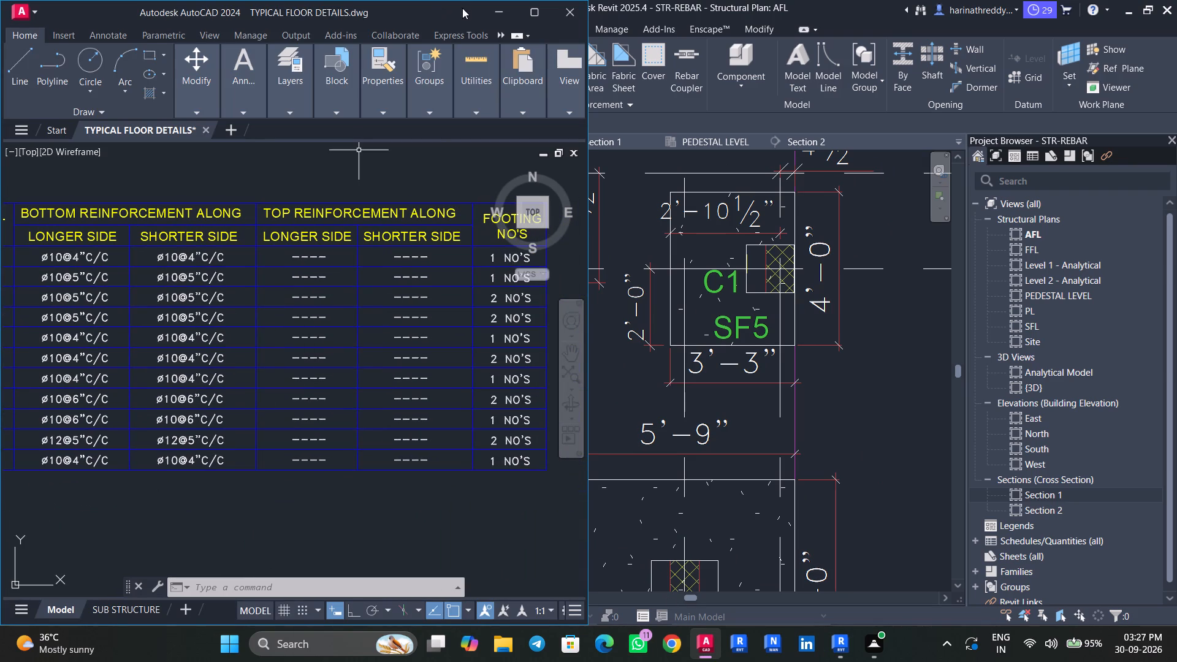
pyautogui.click(488, 14)
# Draw a horizontal section line across footing SF5, just above grid 6 and extending past both footing edges.
pyautogui.click(349, 15)
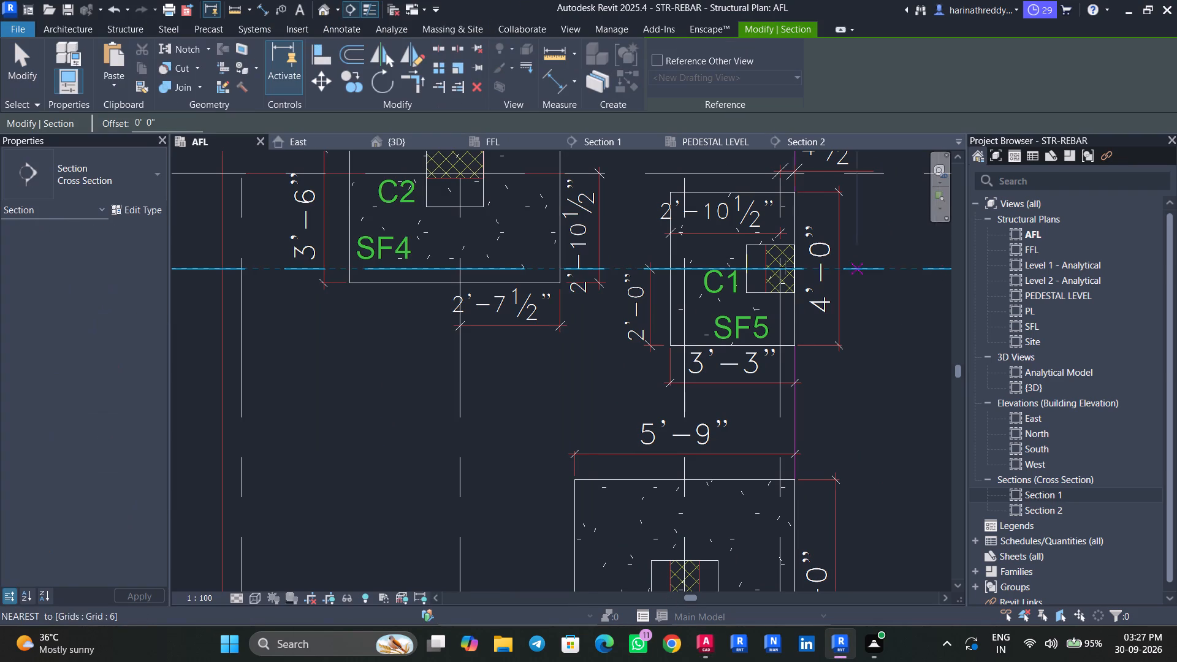
pyautogui.click(640, 256)
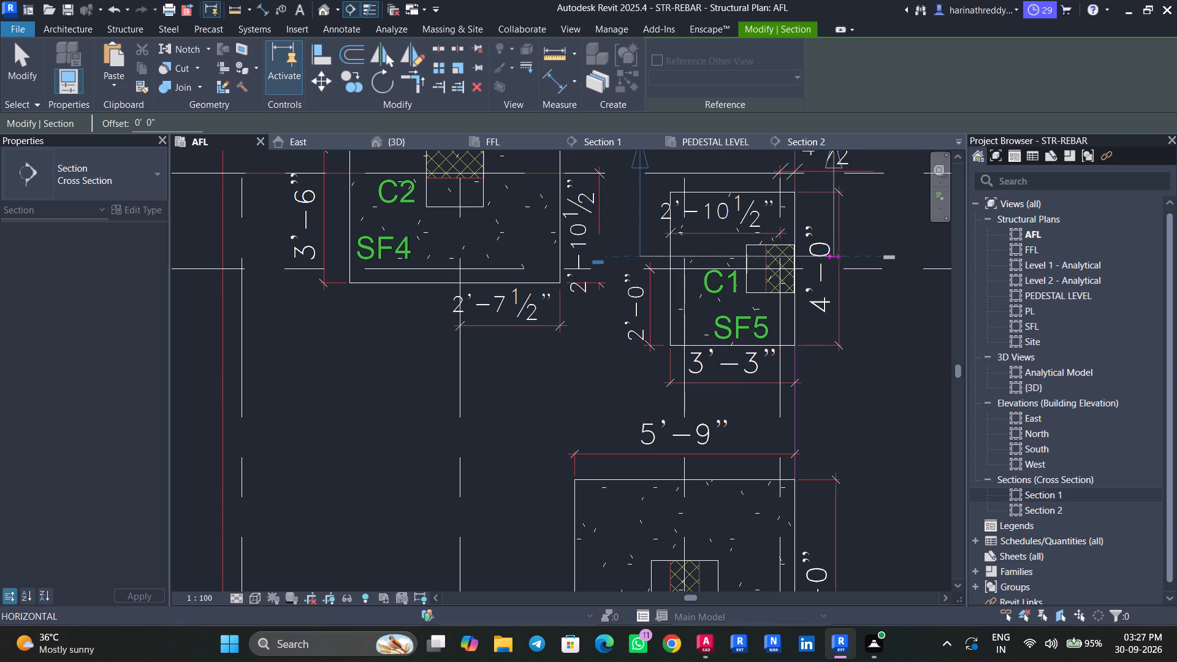
pyautogui.click(857, 256)
pyautogui.press('Escape')
pyautogui.press('Escape')
# Shorten the new section's view depth to about 1' 7 1/2", near the upper edge of footing SF5.
pyautogui.click(839, 256)
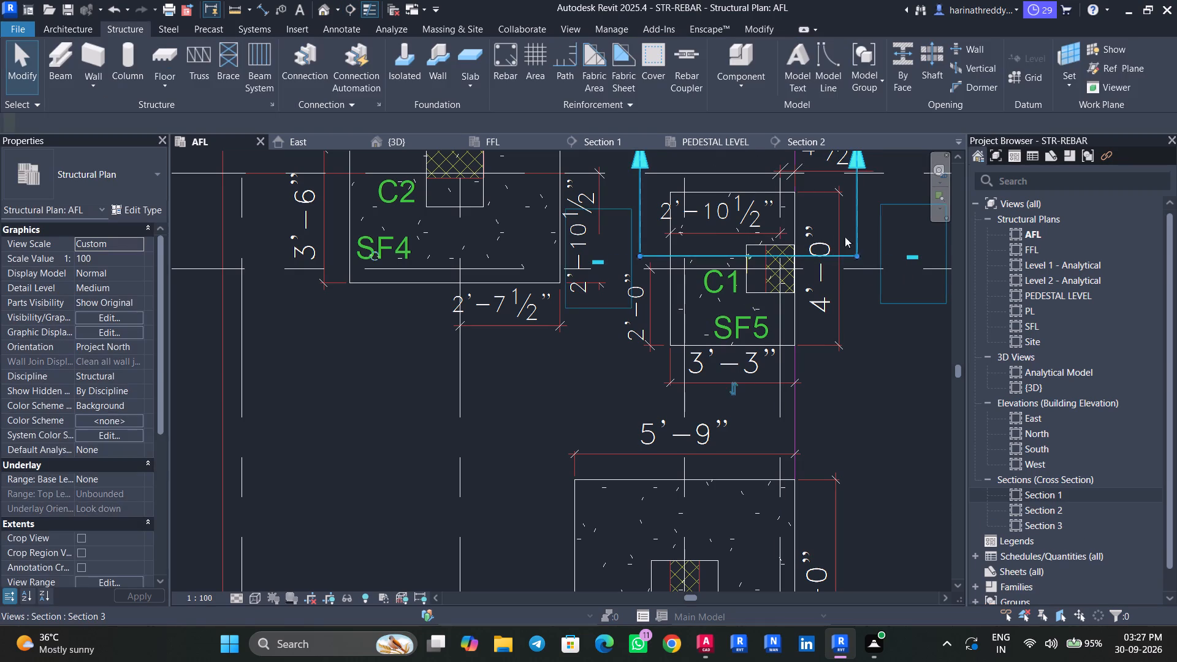
pyautogui.moveTo(836, 224); pyautogui.dragTo(839, 373, button='middle')
pyautogui.scroll(-4, 835, 350)
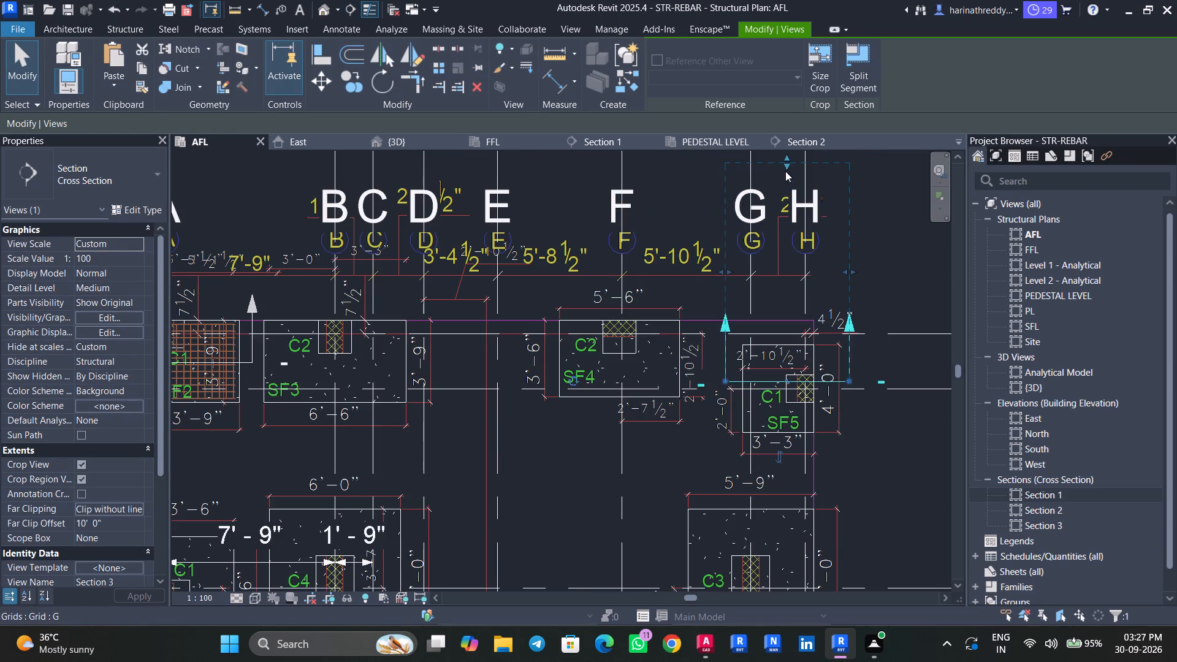
pyautogui.moveTo(785, 170); pyautogui.dragTo(784, 353)
pyautogui.scroll(4, 784, 353)
# Open the Section 3 view and crop its bottom and top closely around the SF5 footing and lower pedestal.
pyautogui.rightClick(900, 356)
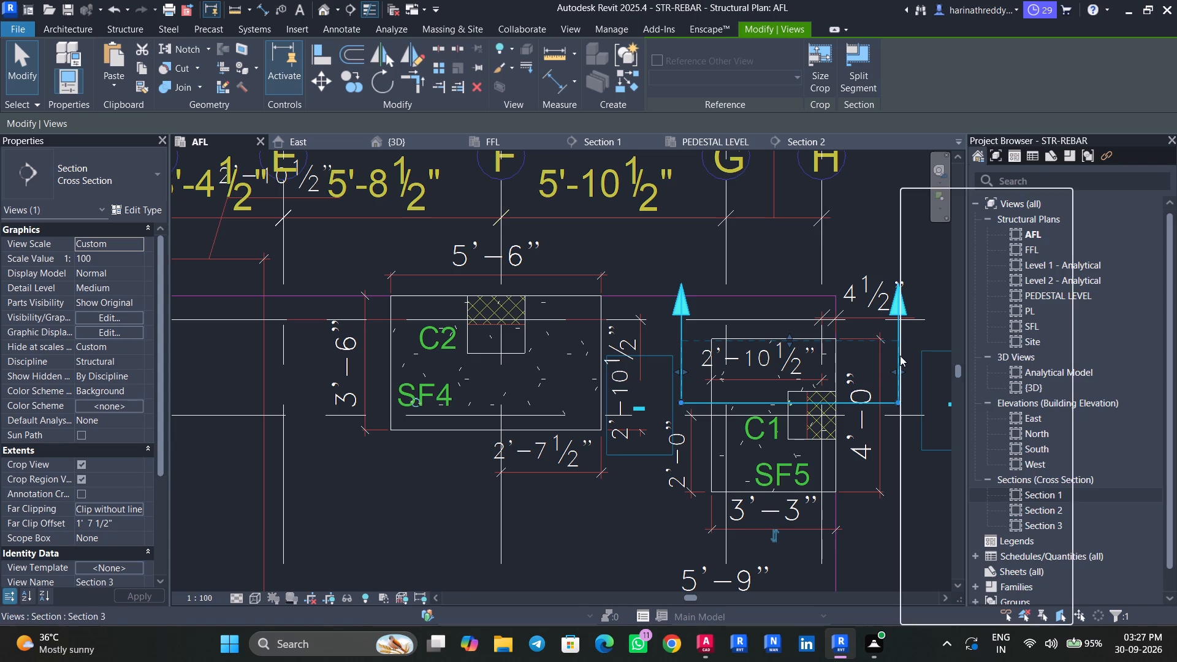
pyautogui.click(950, 280)
pyautogui.scroll(4, 579, 324)
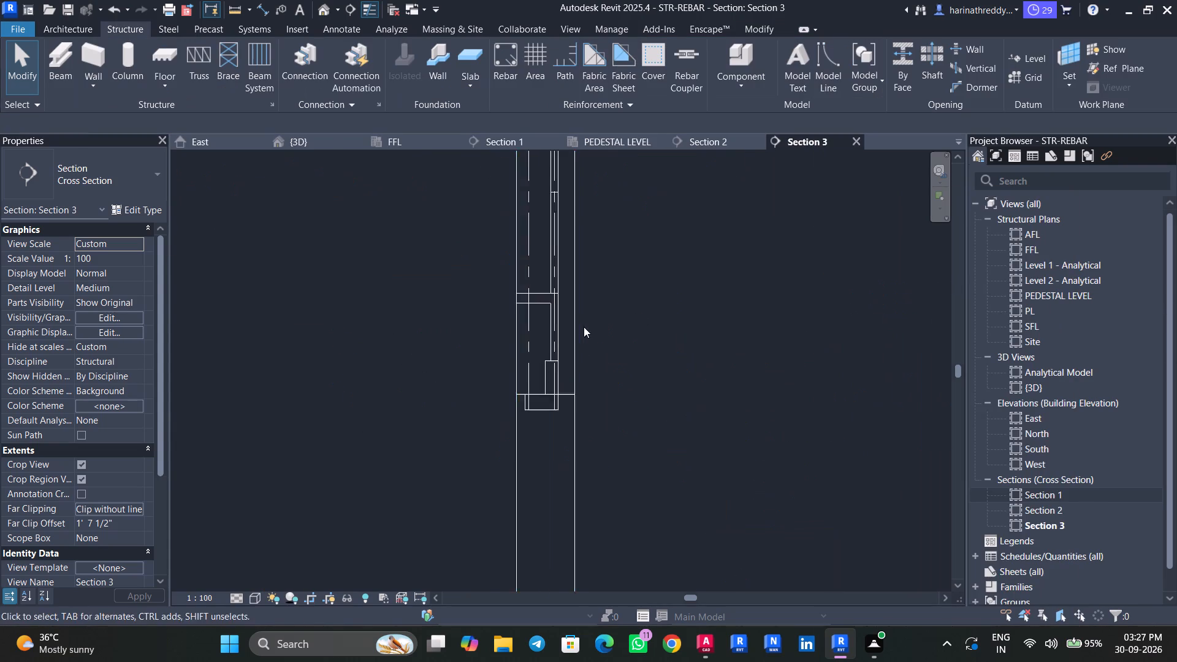
pyautogui.scroll(4, 584, 327)
pyautogui.moveTo(546, 493); pyautogui.dragTo(576, 511, button='middle')
pyautogui.scroll(-5, 580, 497)
pyautogui.moveTo(577, 500); pyautogui.dragTo(573, 363, button='middle')
pyautogui.click(592, 479)
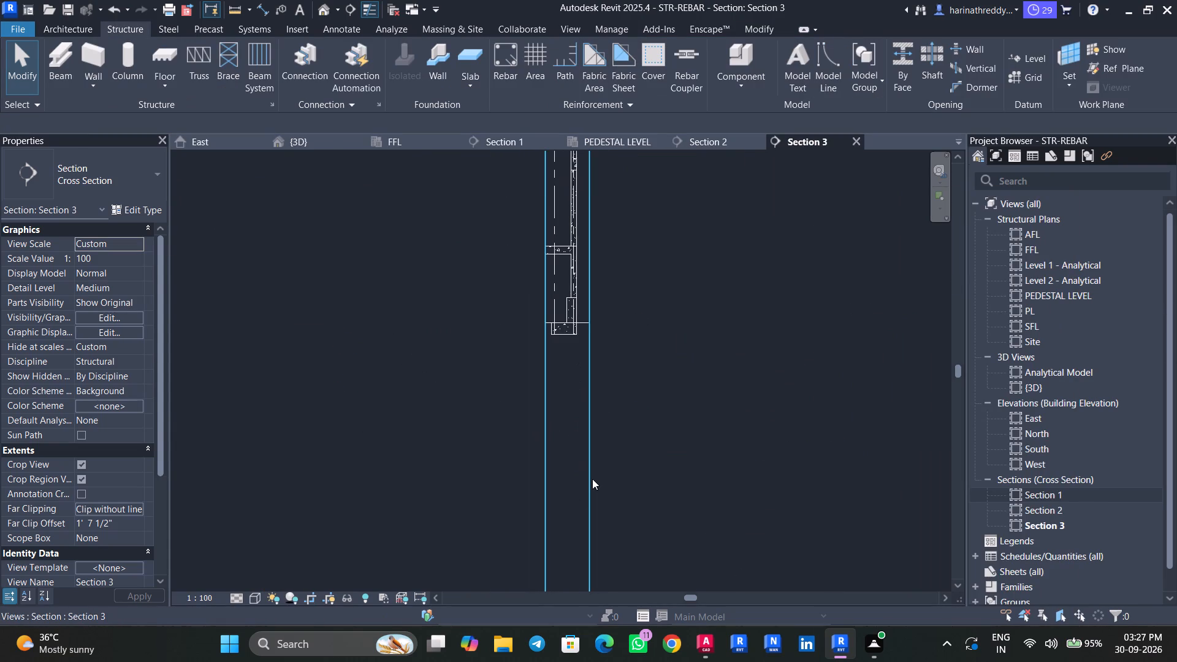
pyautogui.scroll(1, 592, 479)
pyautogui.scroll(-5, 592, 479)
pyautogui.scroll(1, 595, 484)
pyautogui.moveTo(597, 476); pyautogui.dragTo(601, 381, button='middle')
pyautogui.moveTo(576, 492); pyautogui.dragTo(582, 311)
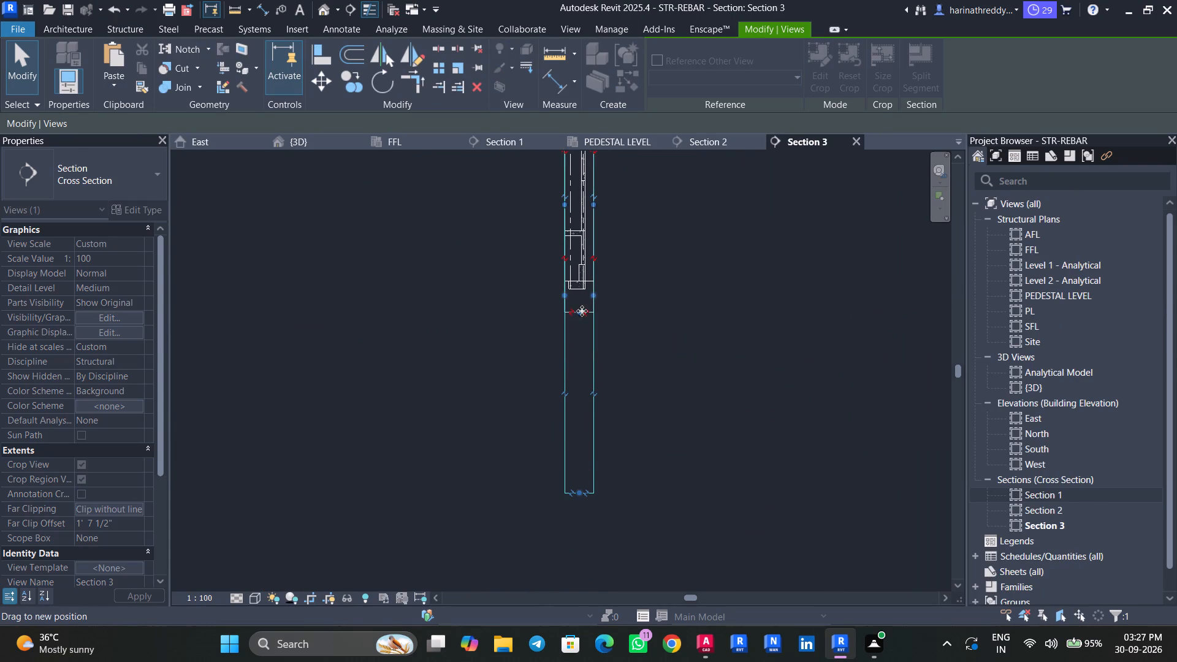
pyautogui.moveTo(582, 311); pyautogui.dragTo(581, 299)
pyautogui.scroll(6, 581, 299)
pyautogui.moveTo(583, 301); pyautogui.dragTo(630, 482, button='middle')
pyautogui.scroll(-3, 630, 447)
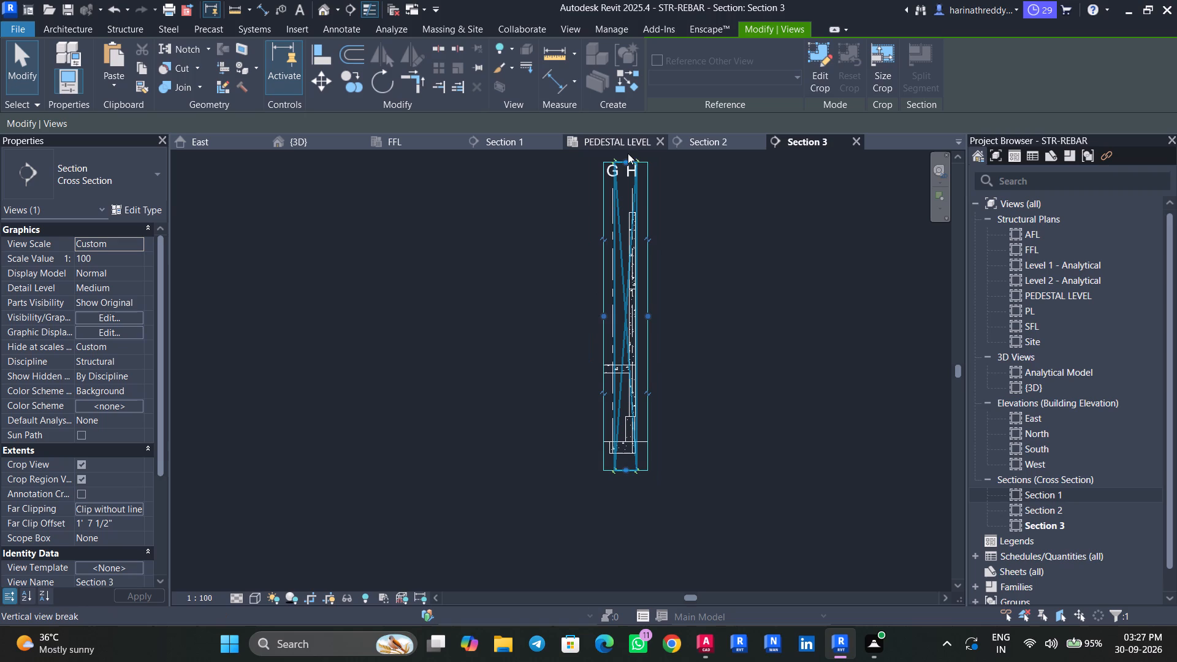
pyautogui.moveTo(628, 158); pyautogui.dragTo(640, 424)
pyautogui.scroll(3, 630, 435)
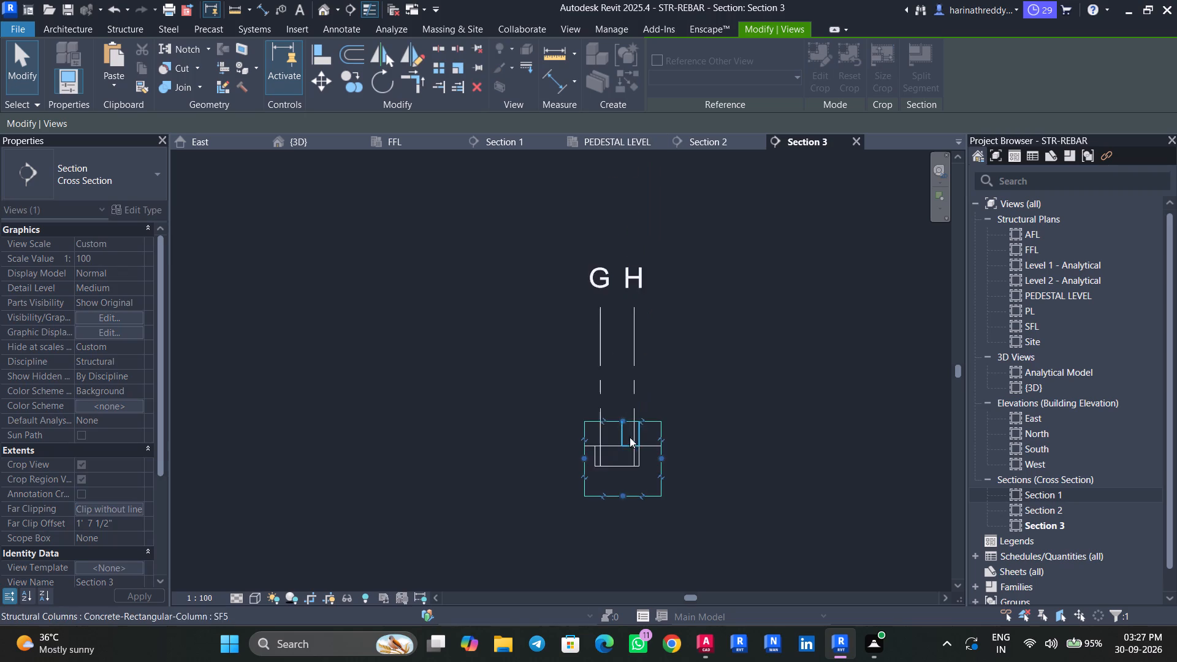
pyautogui.scroll(9, 630, 437)
pyautogui.press('Escape')
pyautogui.press('Escape')
# Set the rebar cover of the whole SF5 footing to the FOOTING <50 mm> cover setting.
pyautogui.click(613, 455)
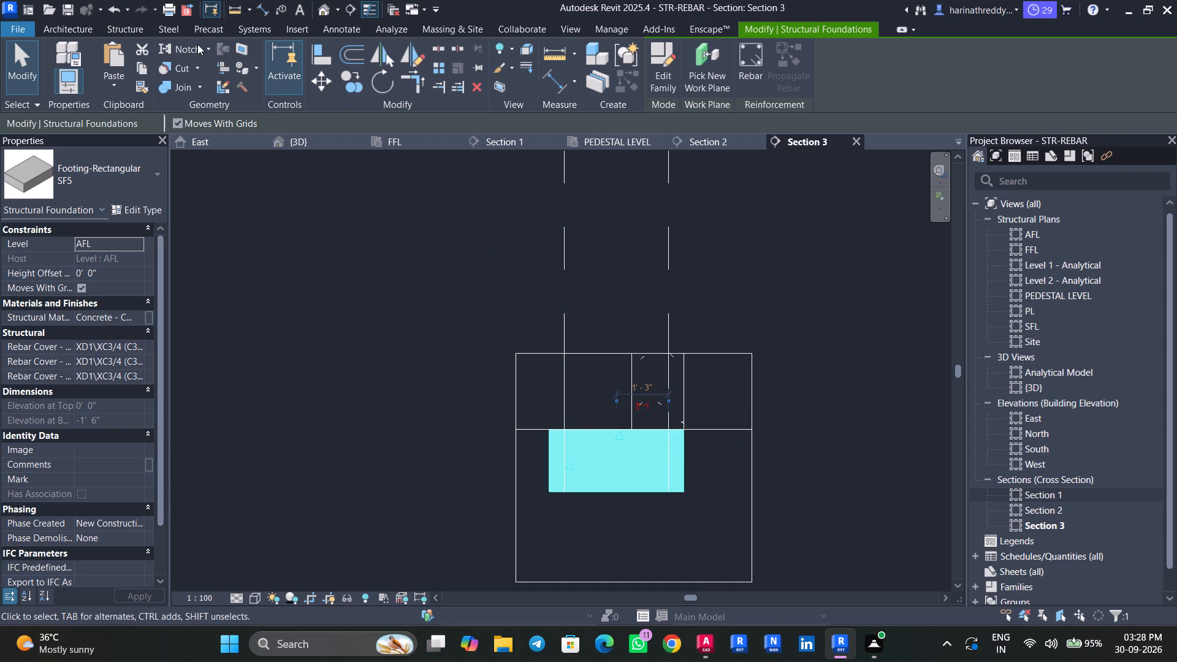
pyautogui.click(113, 32)
pyautogui.click(661, 88)
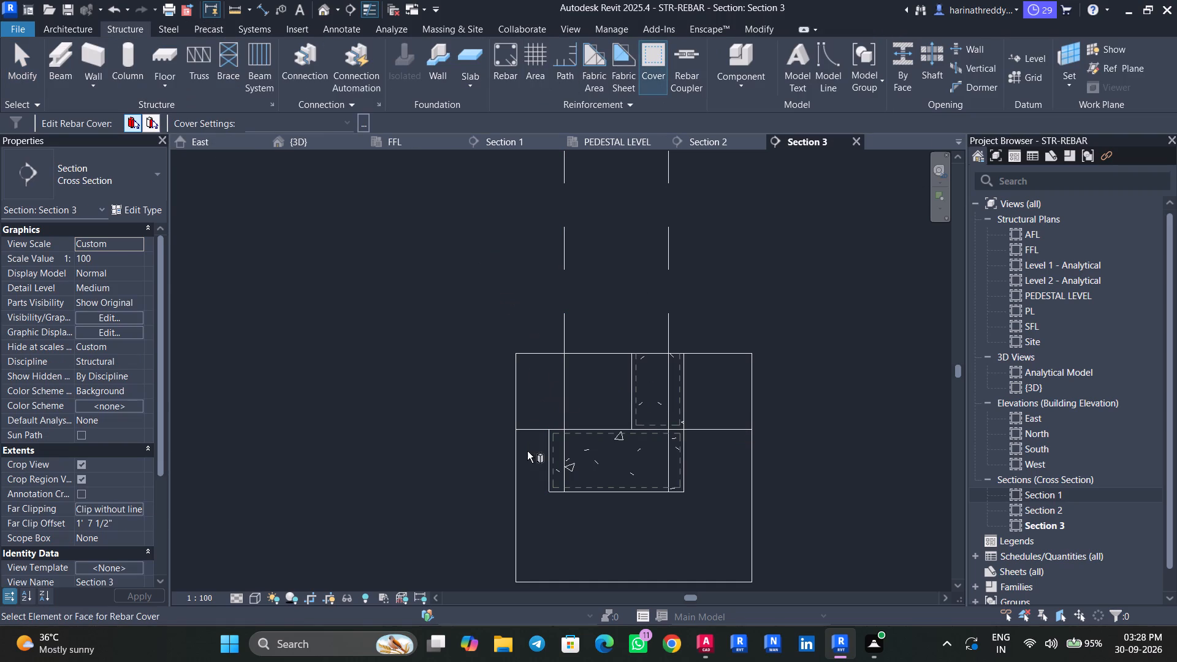
pyautogui.click(555, 456)
pyautogui.click(340, 120)
pyautogui.scroll(14, 273, 213)
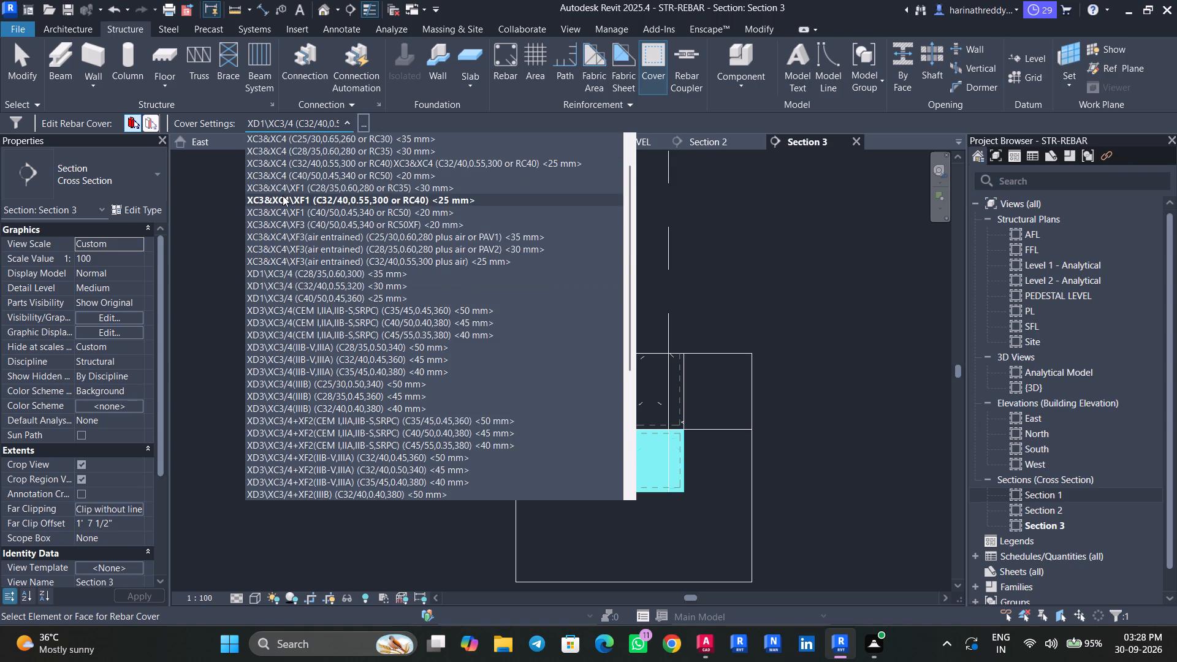
pyautogui.click(300, 136)
pyautogui.click(316, 300)
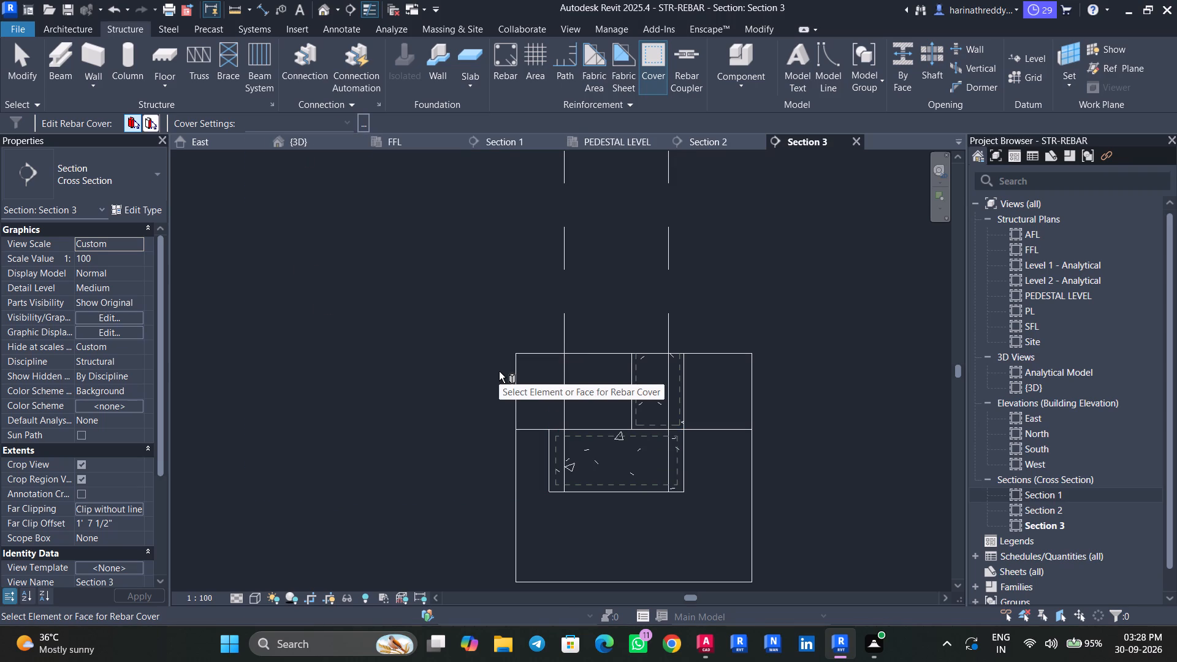
pyautogui.press('Escape')
pyautogui.press('Escape')
pyautogui.press('Escape')
# Place a single H12 rebar of shape 21 inside the SF5 footing in the section.
pyautogui.click(629, 477)
pyautogui.scroll(3, 606, 482)
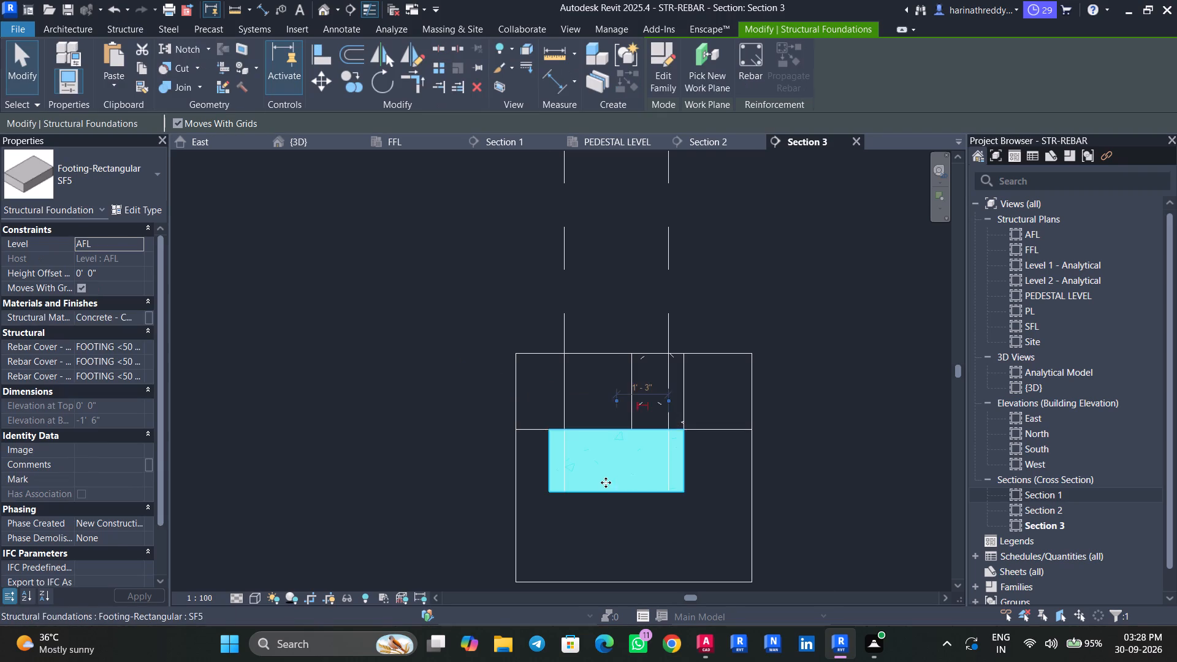
pyautogui.scroll(2, 606, 482)
pyautogui.moveTo(651, 531); pyautogui.dragTo(525, 435, button='middle')
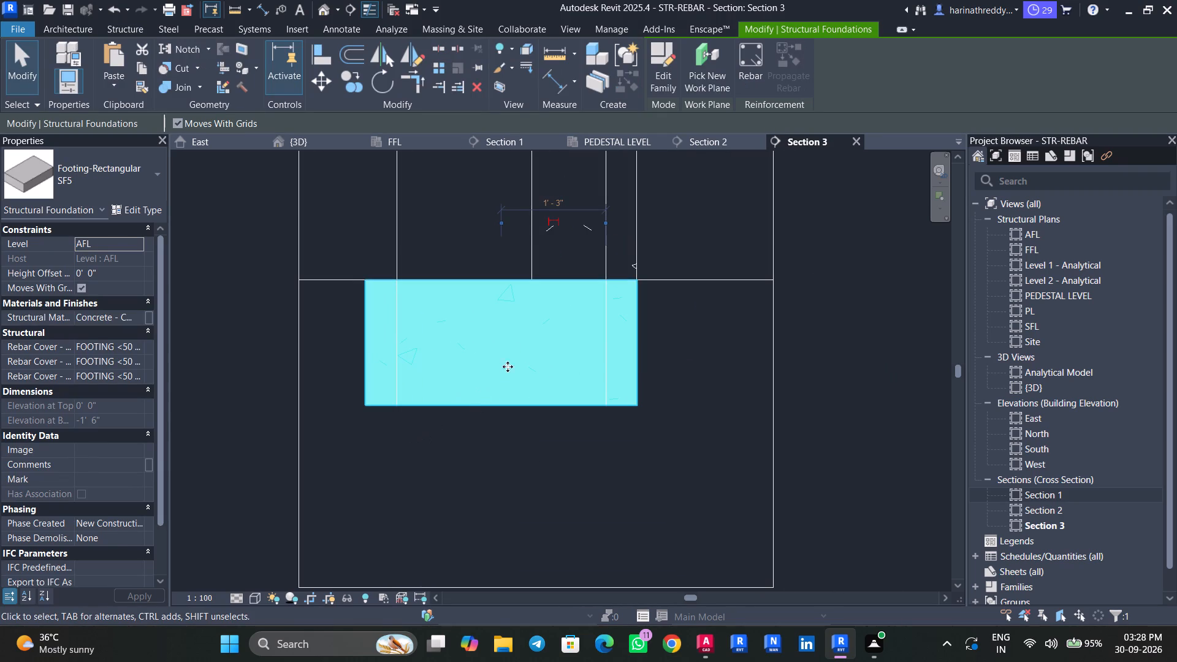
pyautogui.click(741, 80)
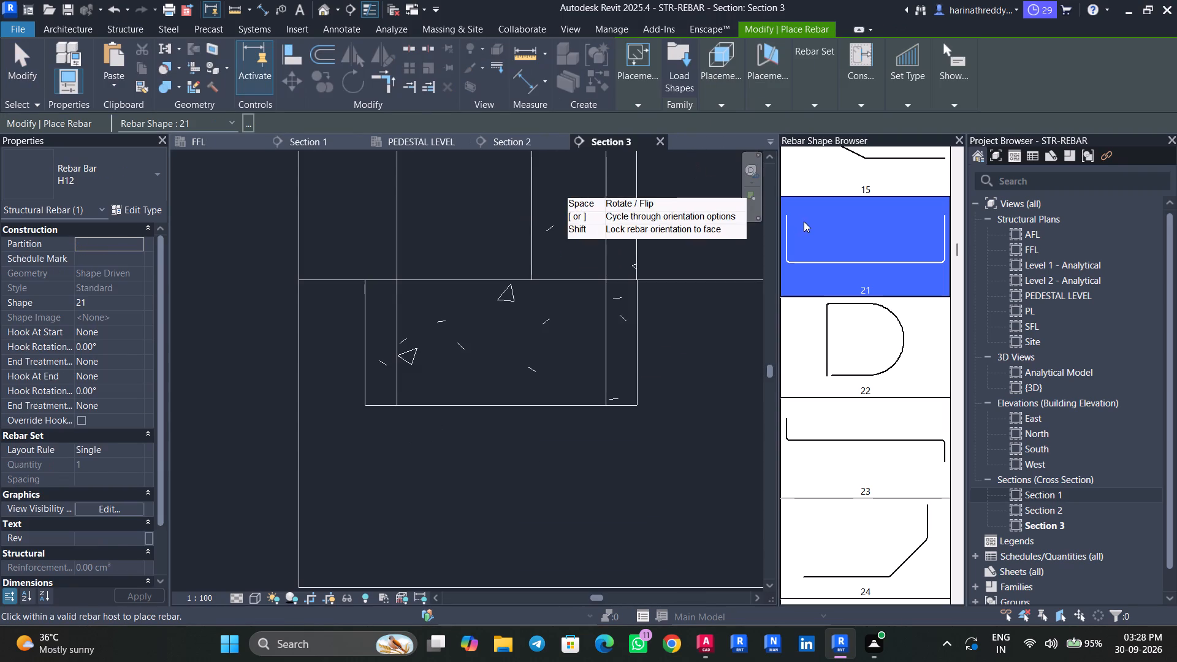
pyautogui.click(775, 100)
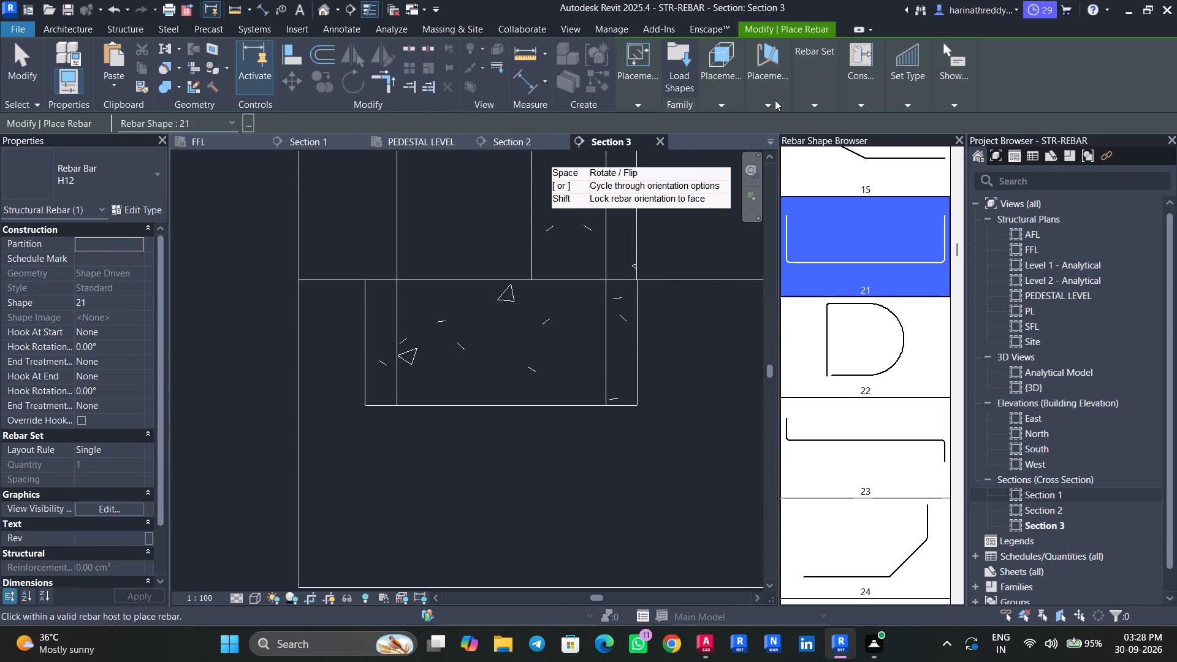
pyautogui.click(771, 149)
pyautogui.click(508, 357)
pyautogui.press('Escape')
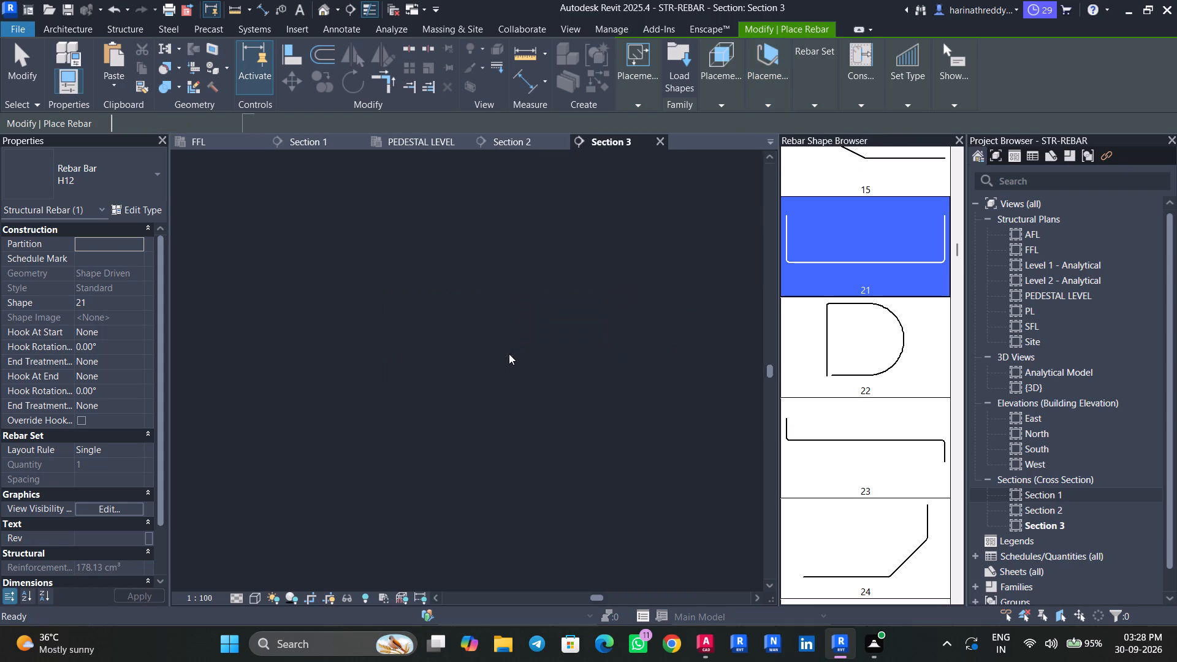
pyautogui.press('Escape')
pyautogui.press('Escape')
pyautogui.press('Escape')
# Set leg lengths A and C of the shape 21 rebar in footing SF5 to 6".
pyautogui.click(505, 390)
pyautogui.scroll(-1, 124, 510)
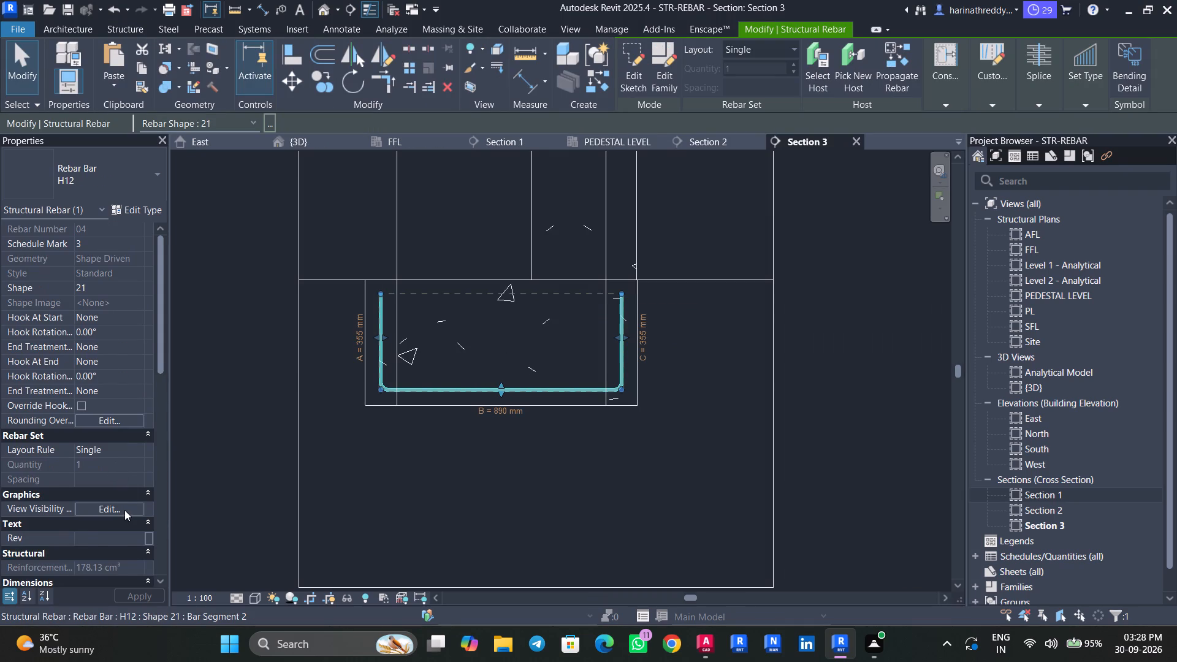
pyautogui.scroll(-4, 123, 539)
pyautogui.click(140, 447)
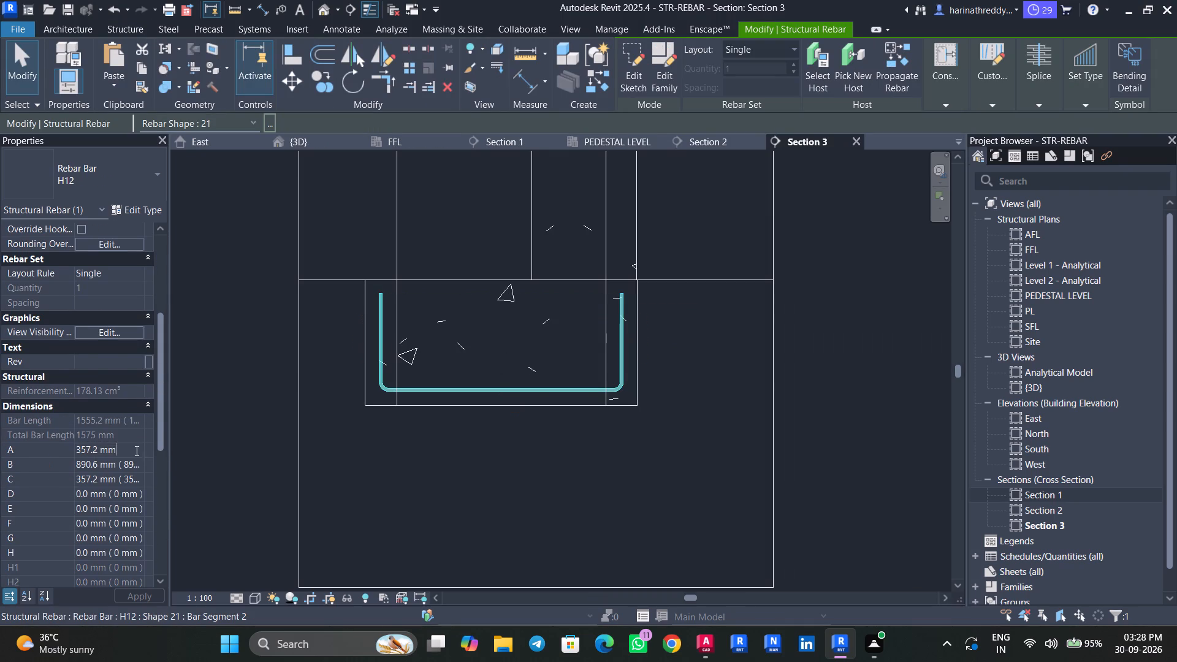
pyautogui.moveTo(135, 451); pyautogui.dragTo(6, 451)
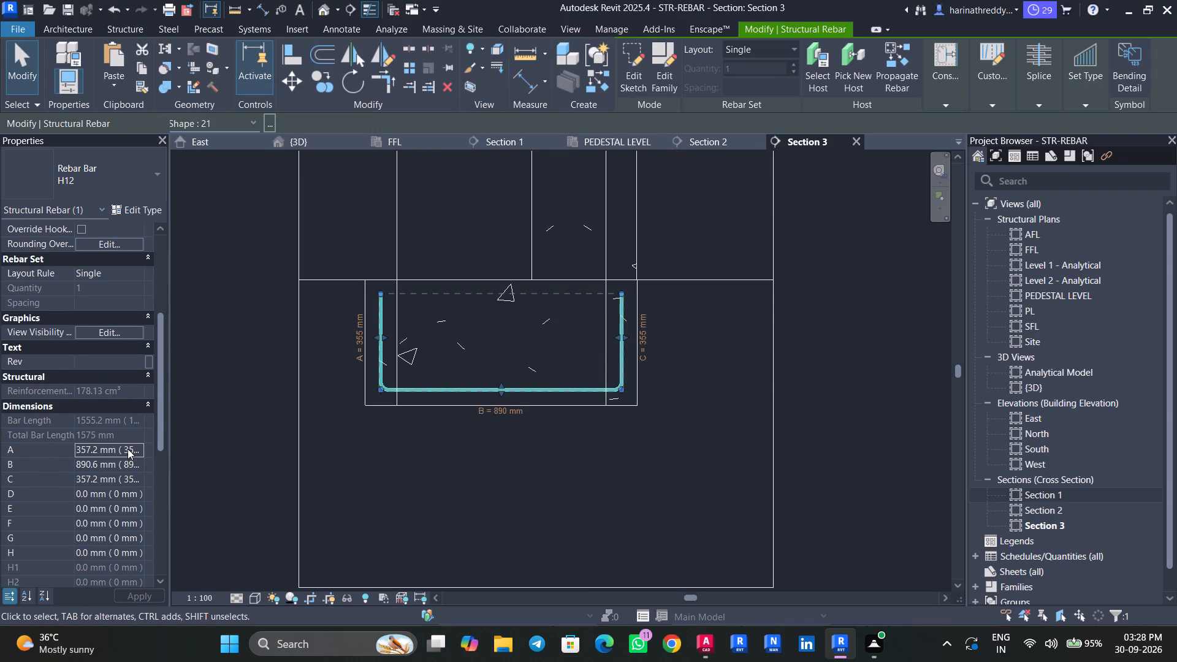
pyautogui.click(128, 449)
pyautogui.moveTo(132, 452); pyautogui.dragTo(5, 452)
pyautogui.press('6')
pyautogui.hotkey('shift', '"')
pyautogui.press('Return')
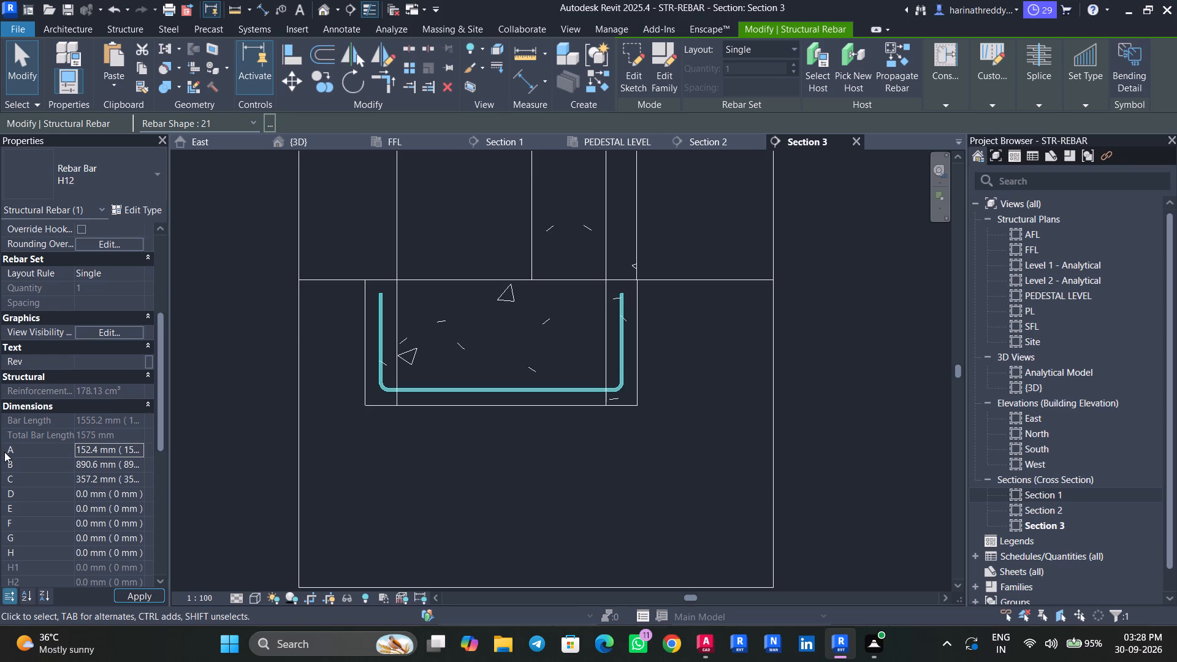
pyautogui.click(137, 473)
pyautogui.moveTo(140, 476); pyautogui.dragTo(58, 476)
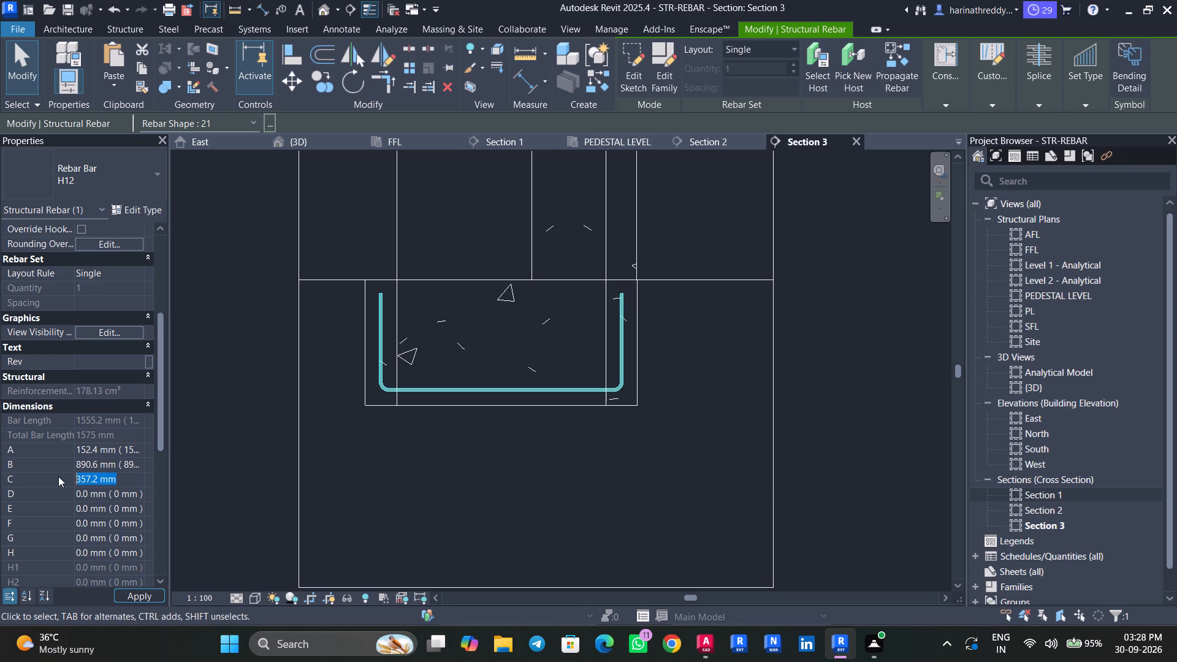
pyautogui.write('6"')
pyautogui.press('Return')
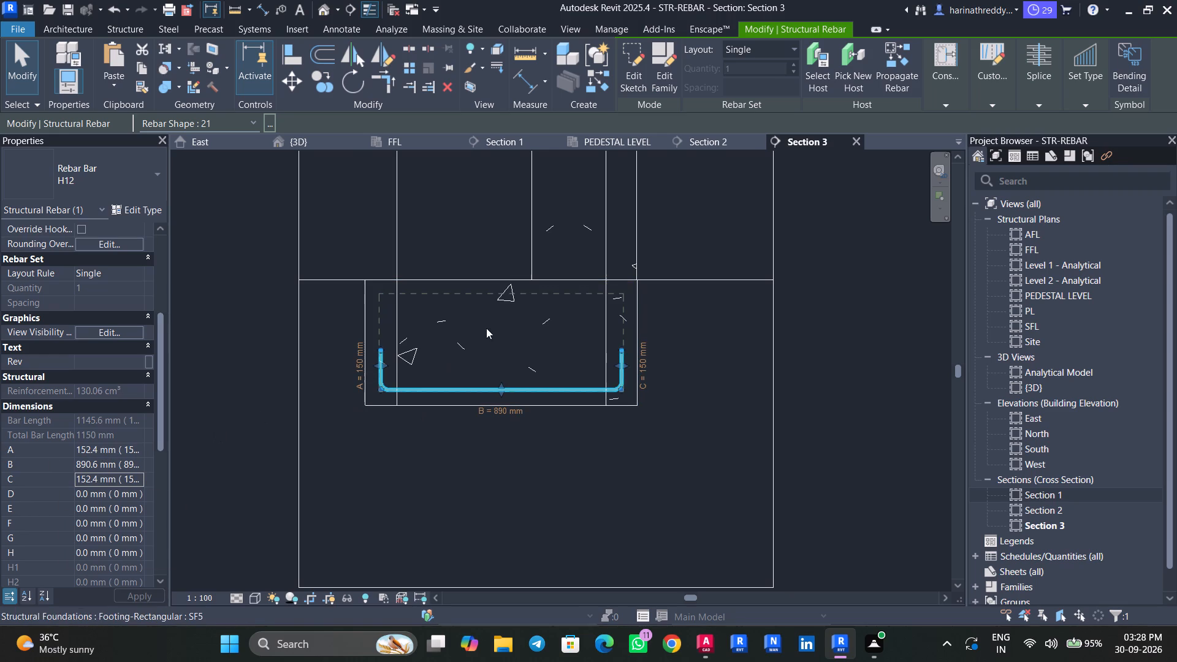
# Check the bottom reinforcement in the AutoCAD footing schedule and change the SF5 rebar's type to H10 in Revit.
pyautogui.click(740, 58)
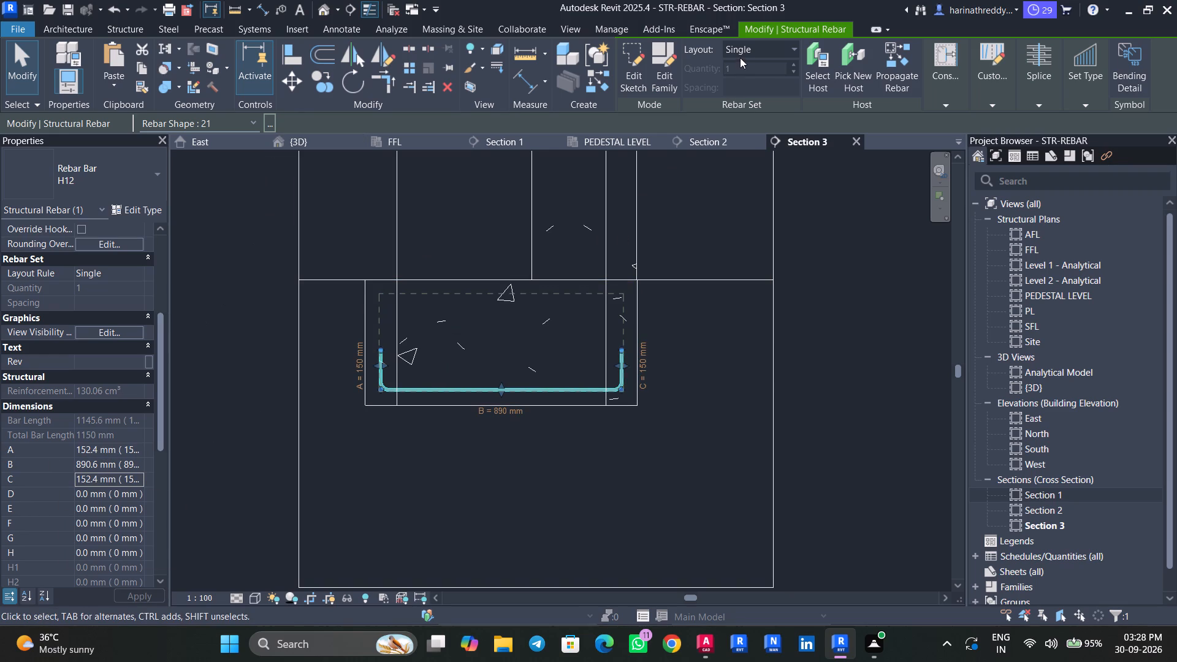
pyautogui.click(743, 51)
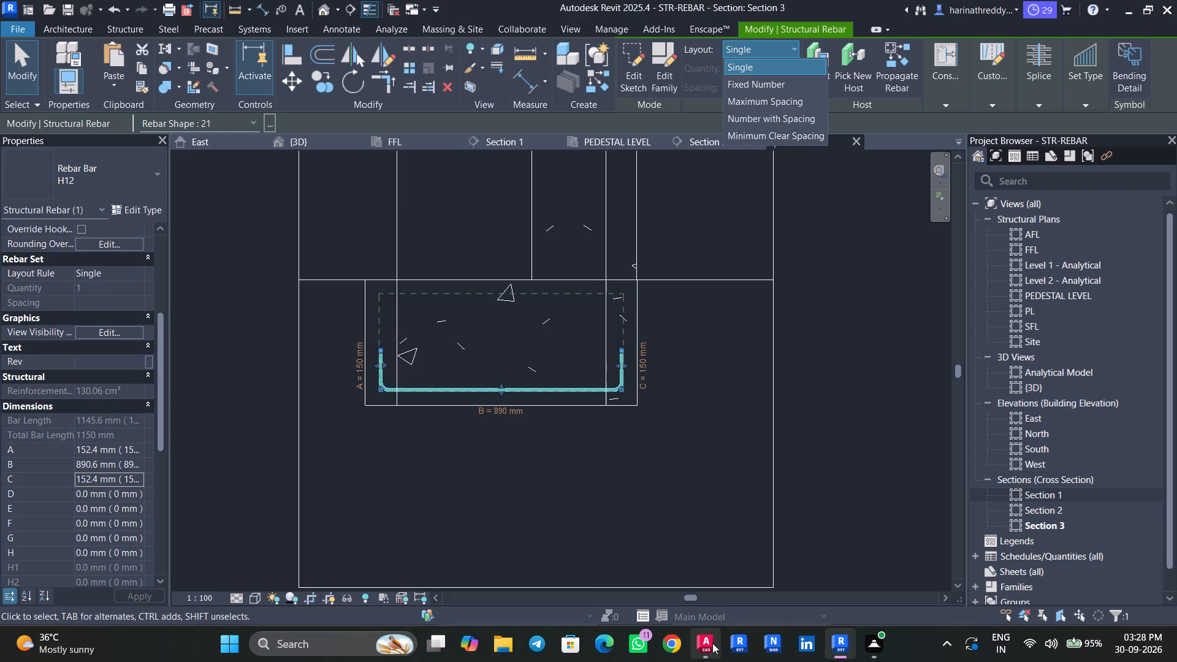
pyautogui.click(711, 641)
pyautogui.moveTo(240, 462); pyautogui.dragTo(535, 464, button='middle')
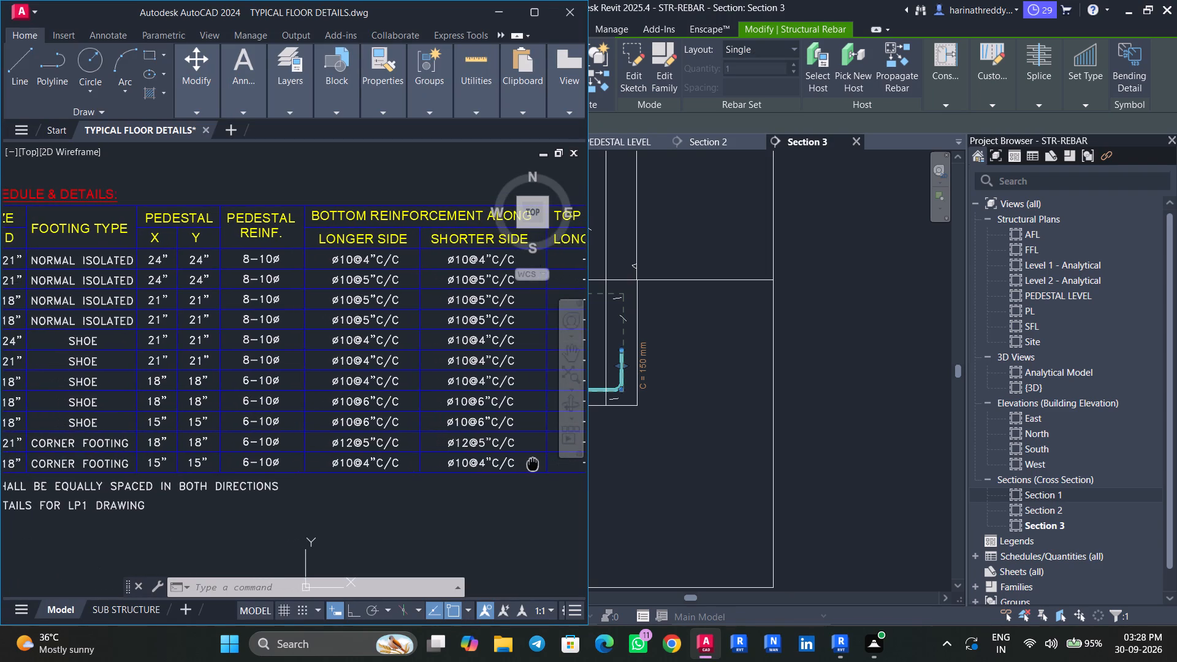
pyautogui.moveTo(535, 464); pyautogui.dragTo(485, 455, button='middle')
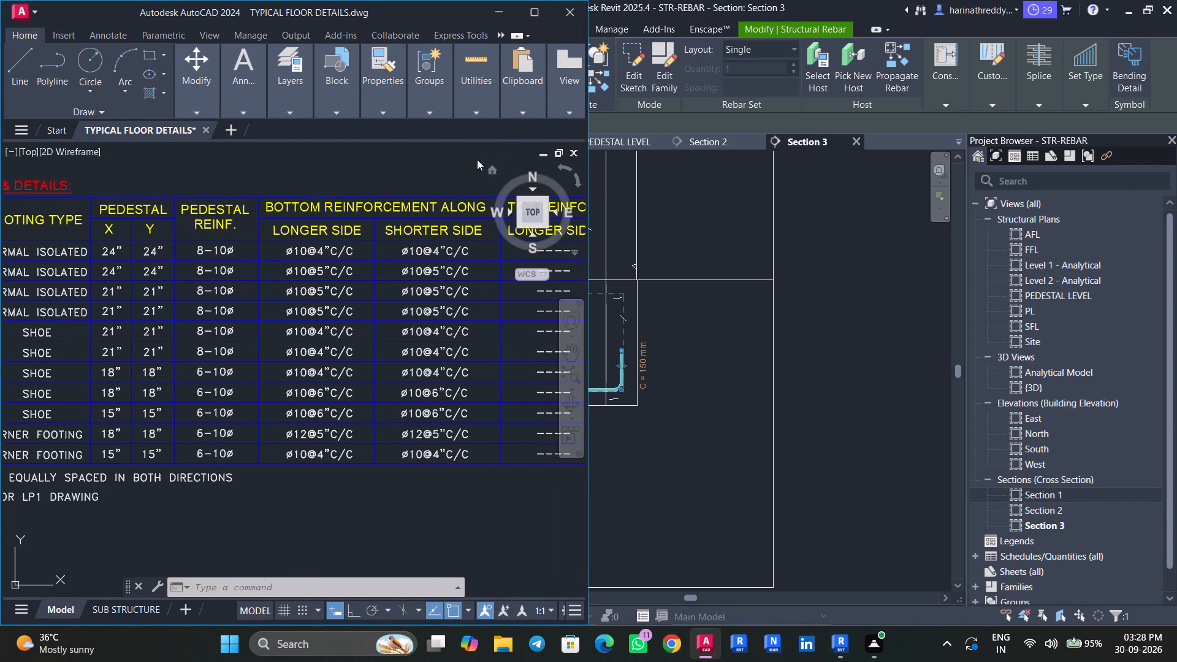
pyautogui.click(490, 20)
pyautogui.click(69, 173)
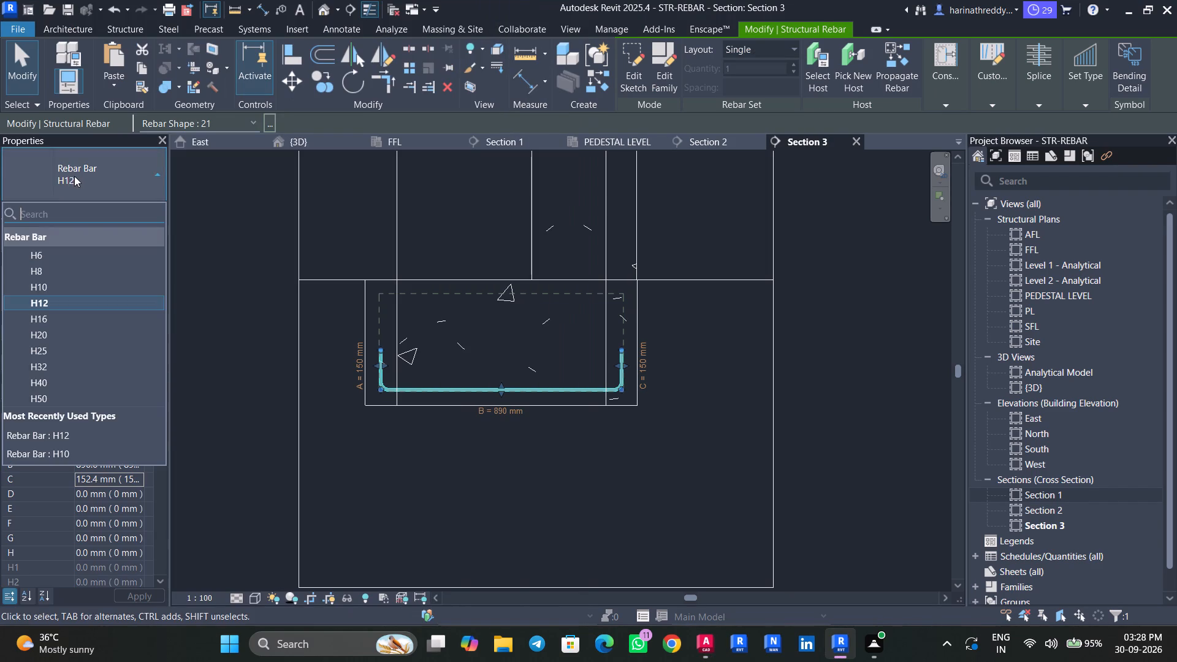
pyautogui.click(48, 287)
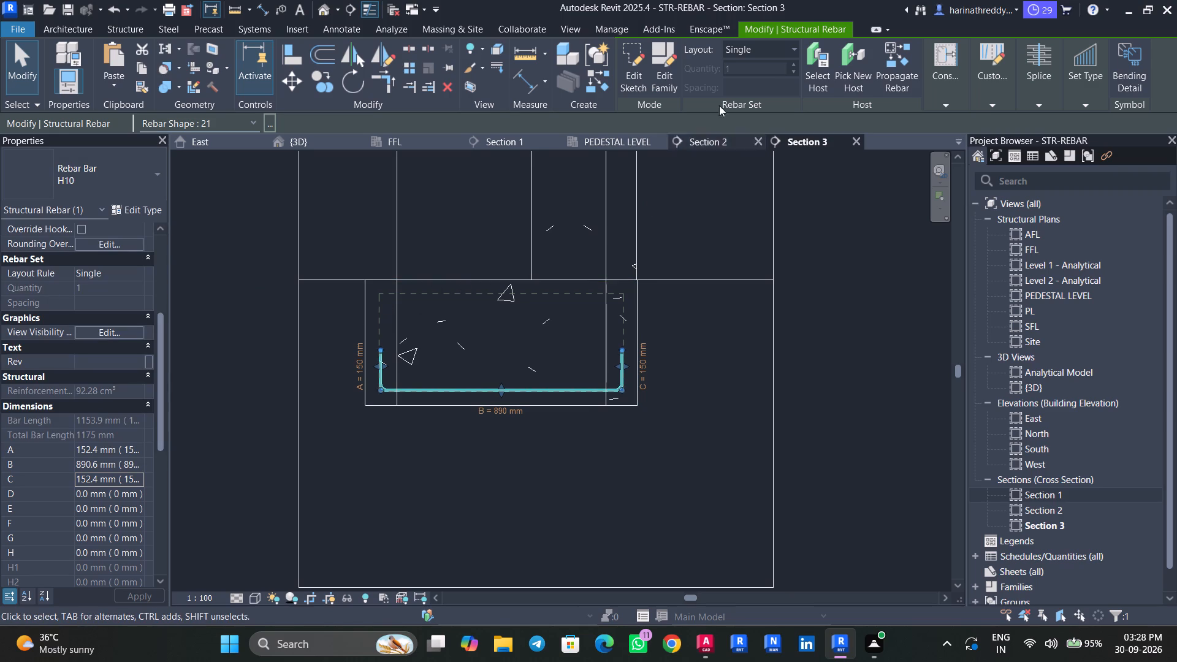
# Lay out the H10 rebar as a Maximum Spacing set at 6", rechecking the spacing in the AutoCAD footing schedule.
pyautogui.click(752, 47)
pyautogui.click(766, 97)
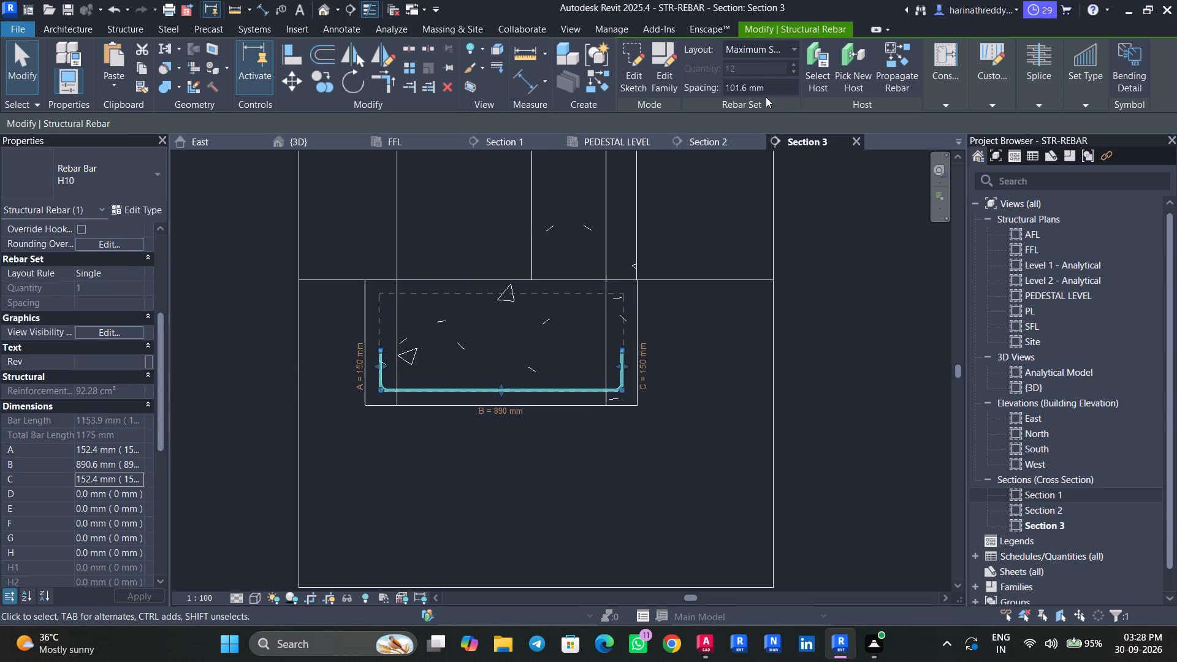
pyautogui.click(712, 652)
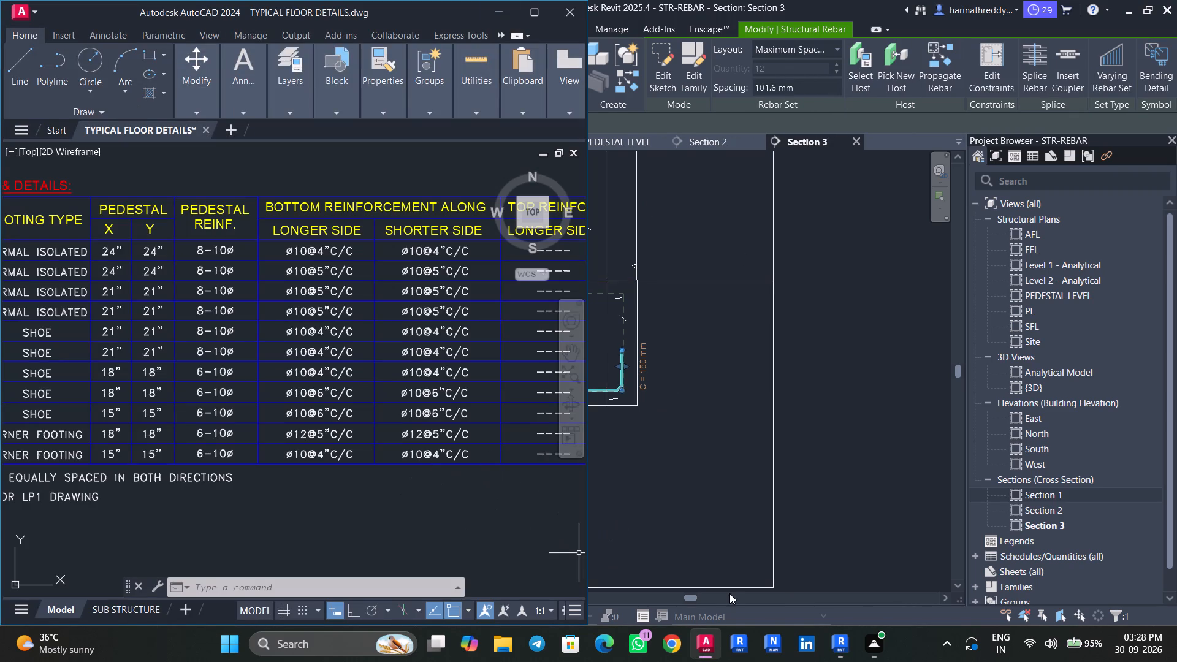
pyautogui.click(832, 643)
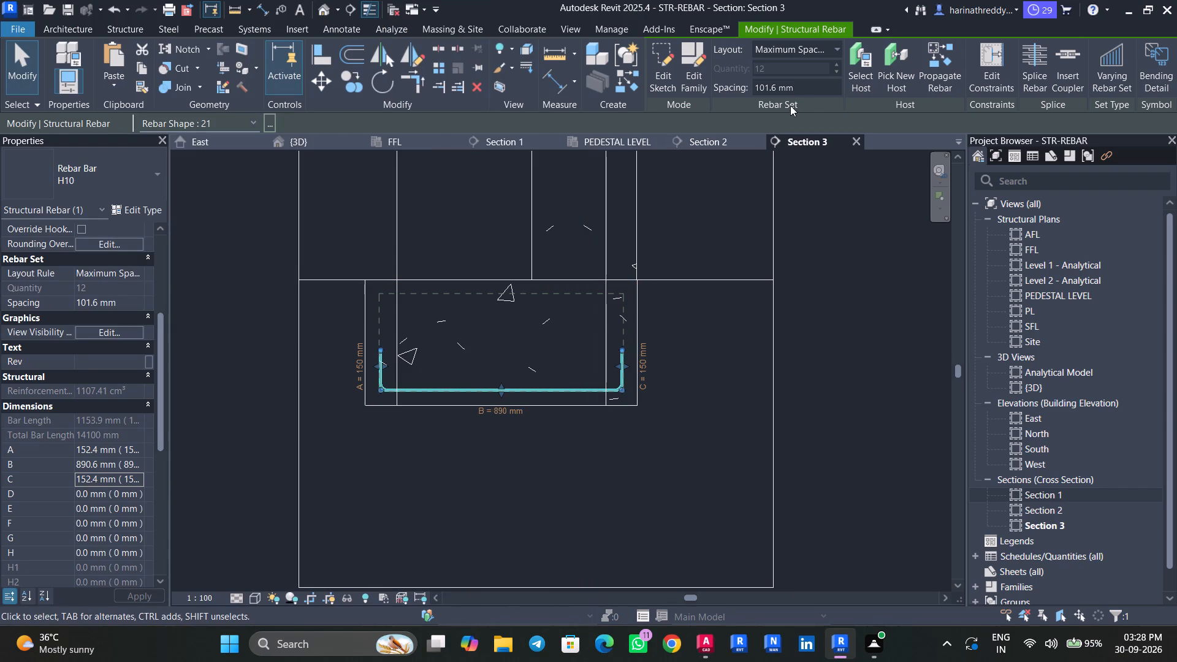
pyautogui.click(811, 93)
pyautogui.write('6"')
pyautogui.press('Return')
pyautogui.scroll(4, 346, 375)
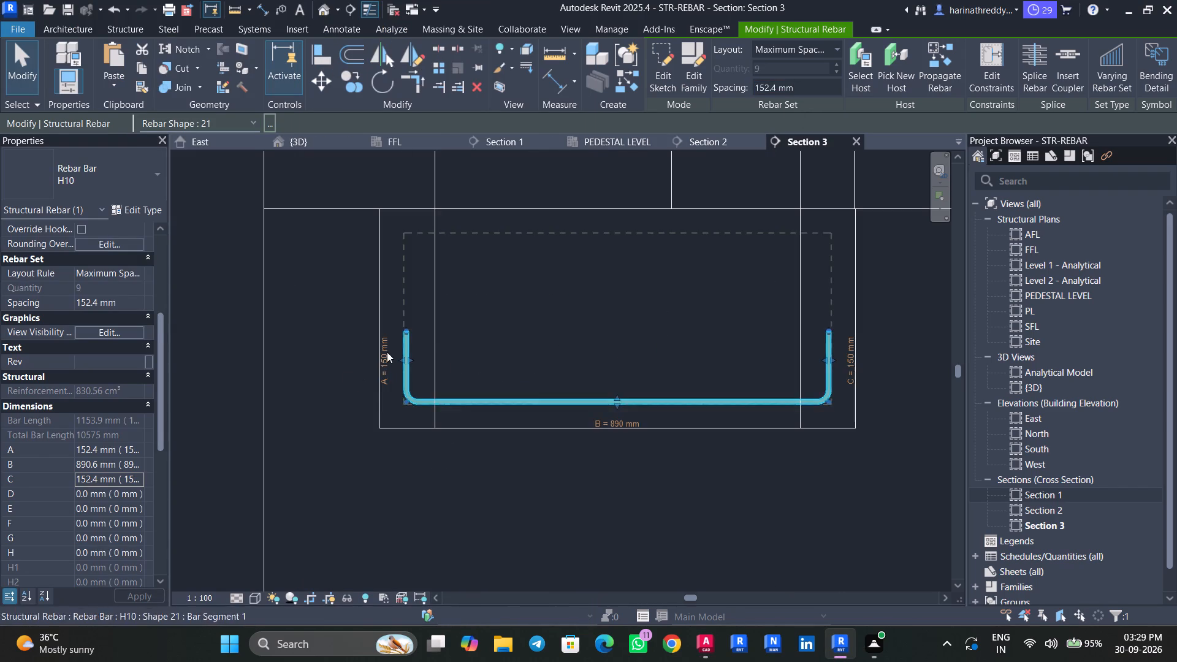
pyautogui.press('Escape')
pyautogui.press('Escape')
pyautogui.press('Escape')
# Create a similar H10 shape 21 rebar set in footing SF5, oriented perpendicular to cover, along the bottom cover.
pyautogui.click(462, 395)
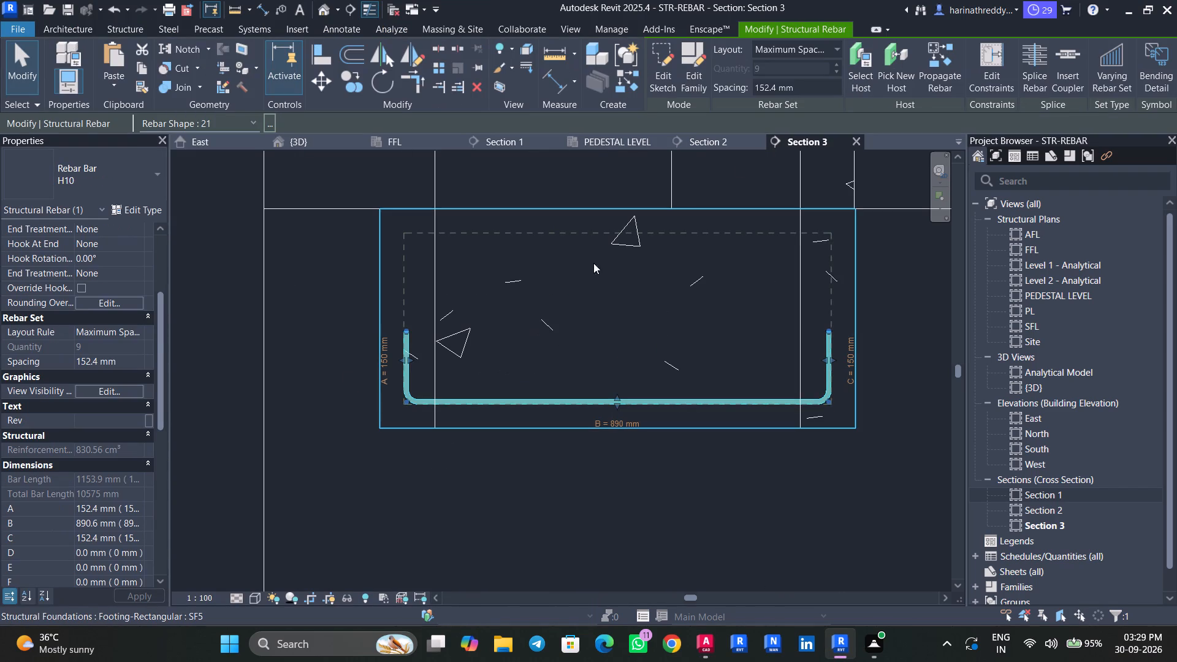
pyautogui.press('c')
pyautogui.press('s')
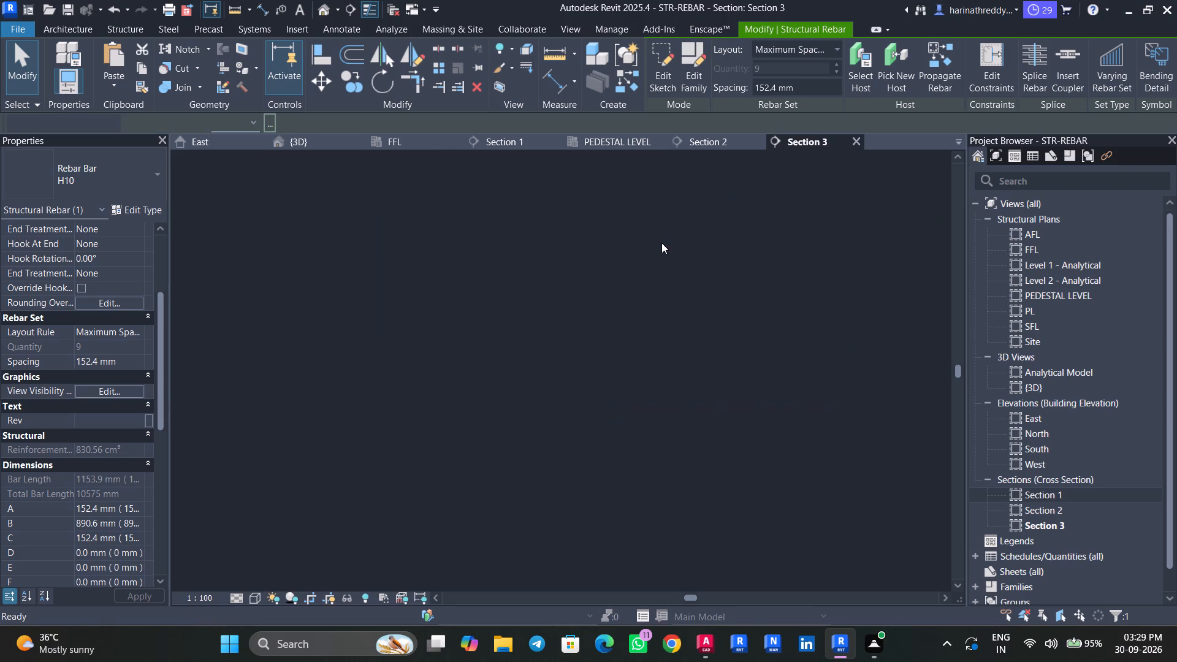
pyautogui.click(821, 97)
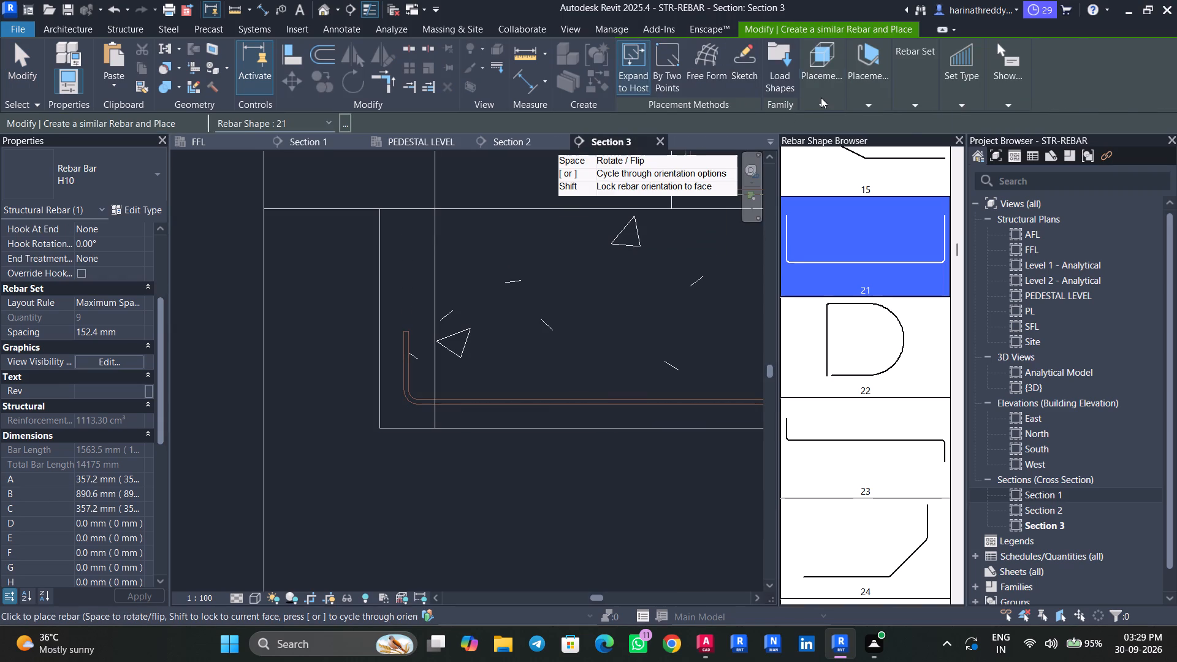
pyautogui.click(861, 101)
pyautogui.click(966, 132)
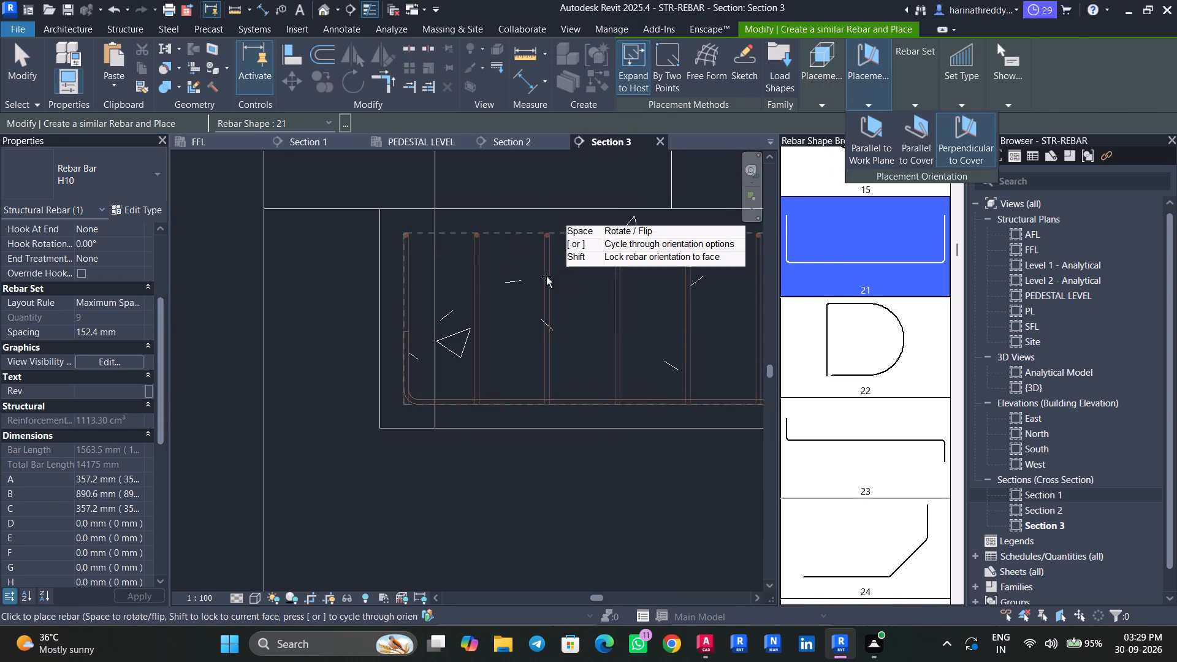
pyautogui.moveTo(454, 389); pyautogui.dragTo(174, 365, button='middle')
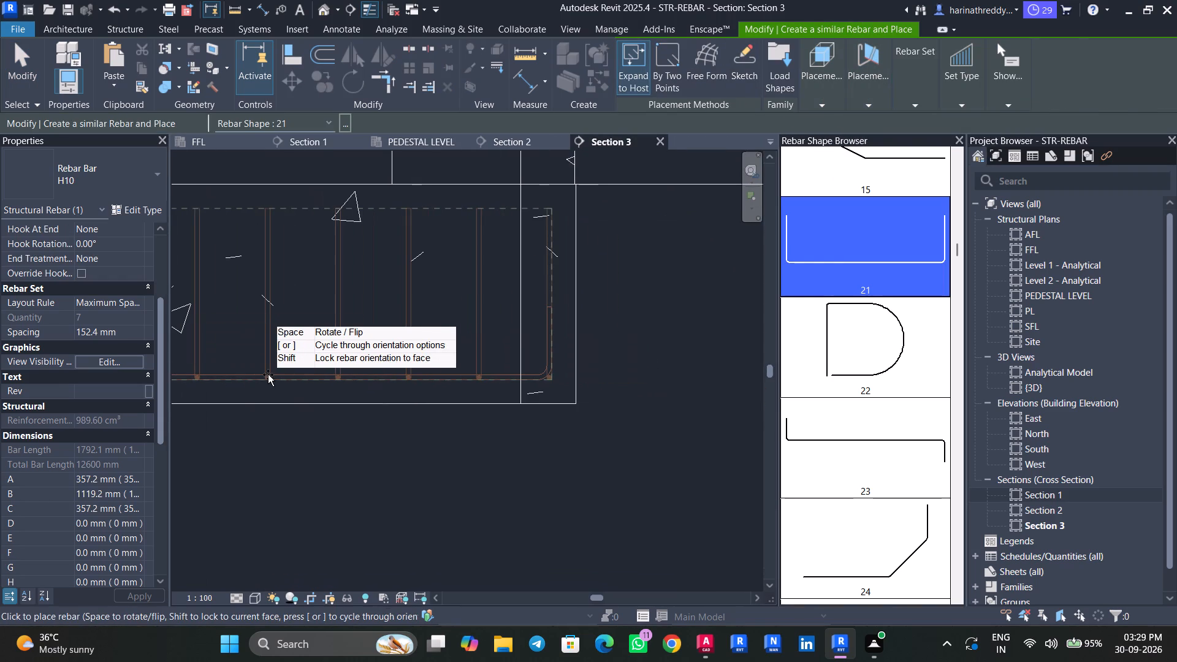
pyautogui.click(280, 374)
pyautogui.press('Escape')
pyautogui.press('Escape')
pyautogui.press('Escape')
pyautogui.press('Escape')
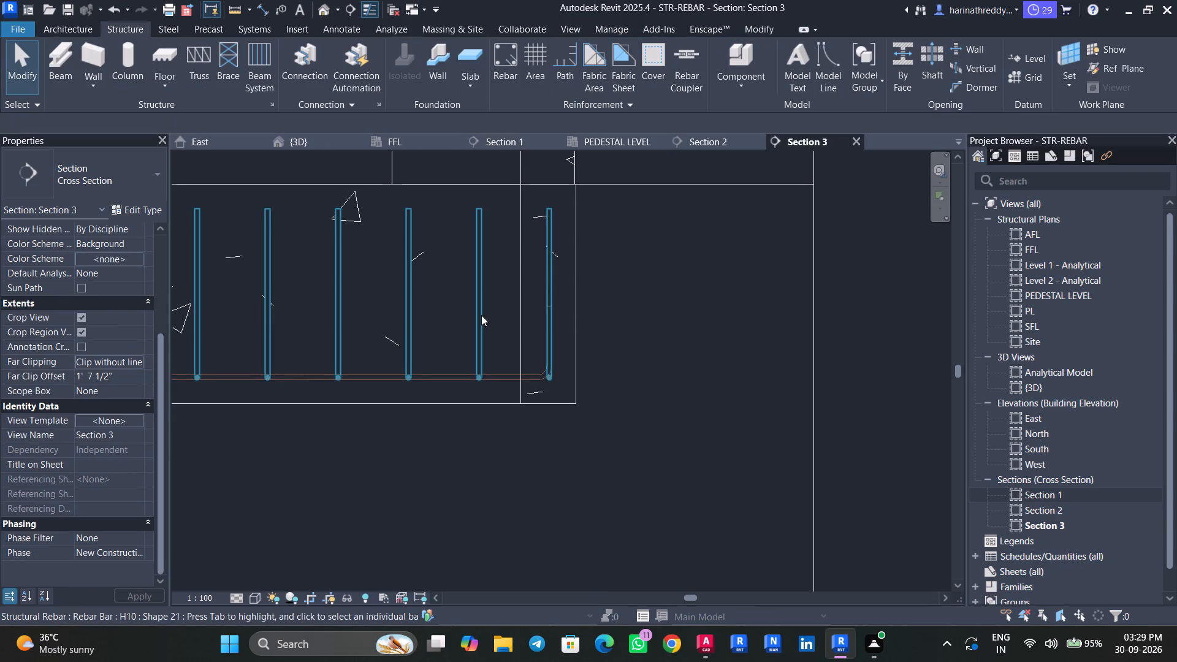
# Set leg lengths A and C of the perpendicular H10 rebar set to 6".
pyautogui.click(481, 315)
pyautogui.scroll(5, 558, 302)
pyautogui.click(138, 506)
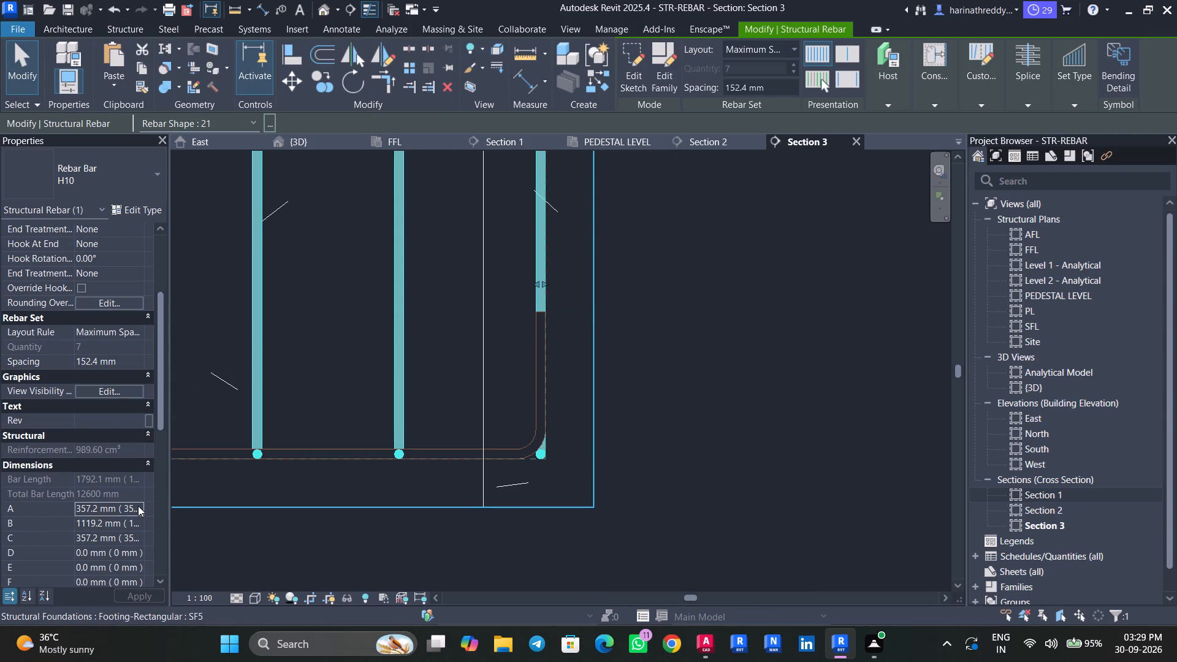
pyautogui.moveTo(137, 506); pyautogui.dragTo(27, 506)
pyautogui.write('6"')
pyautogui.press('Return')
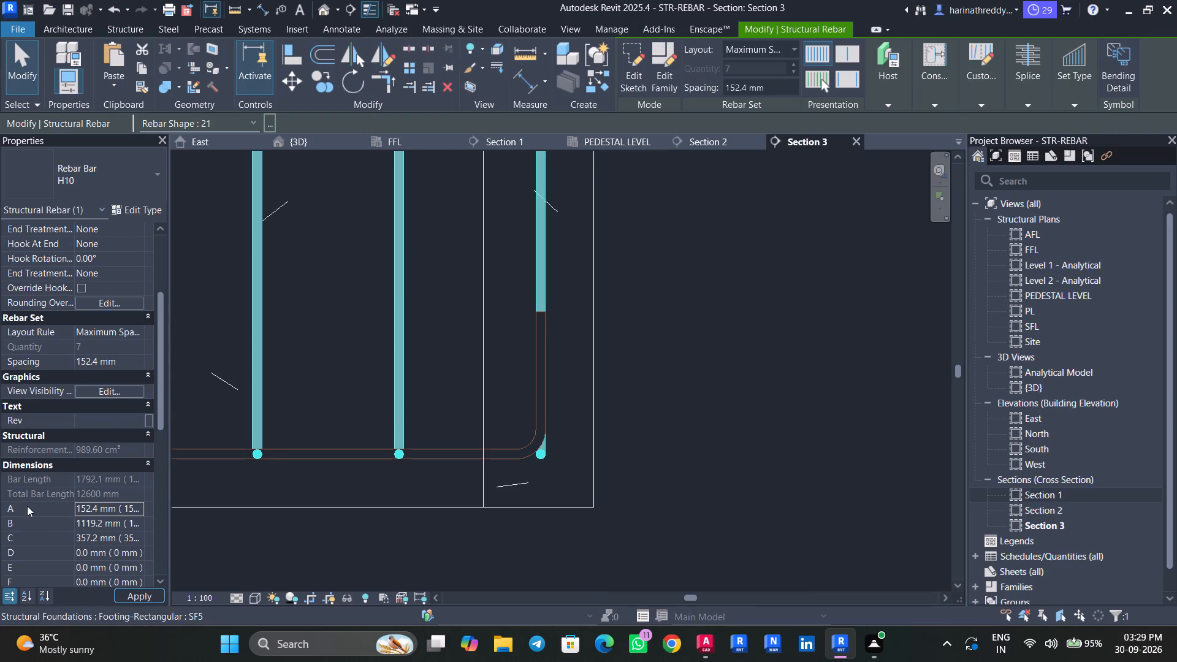
pyautogui.click(132, 534)
pyautogui.moveTo(133, 534); pyautogui.dragTo(17, 534)
pyautogui.write('6"')
pyautogui.press('Return')
pyautogui.scroll(-4, 386, 370)
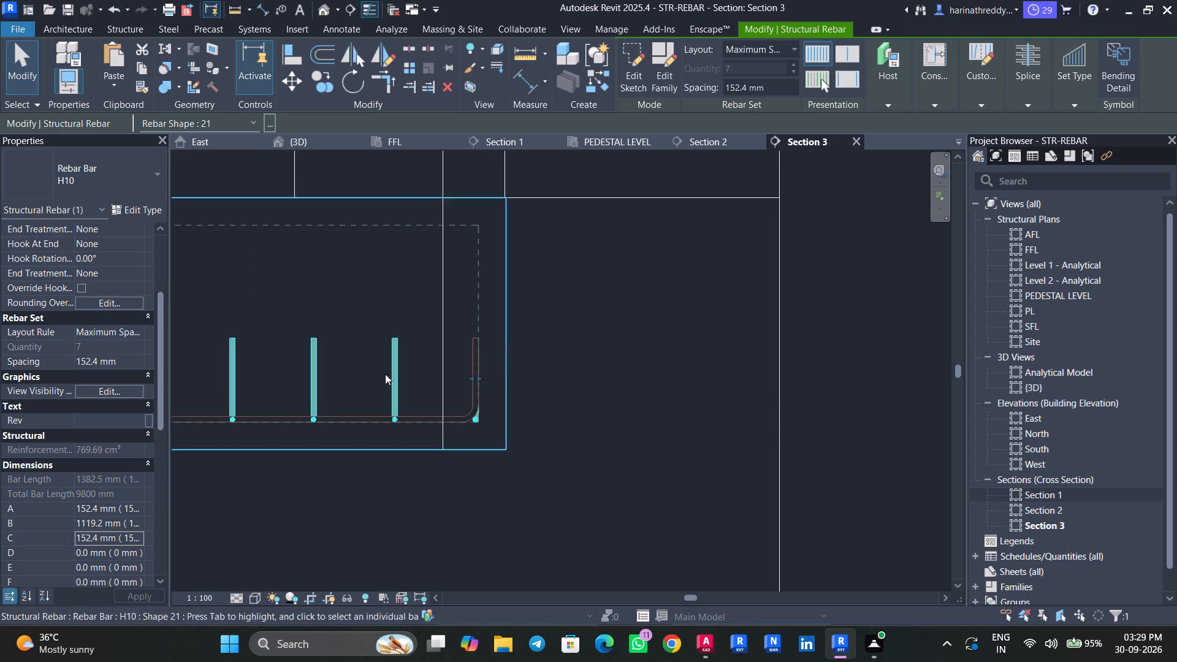
# Pull the end bars of the perpendicular set slightly inward at both sides of the footing, clear of the crossing bars' legs.
pyautogui.moveTo(424, 380); pyautogui.dragTo(589, 381, button='middle')
pyautogui.scroll(1, 589, 381)
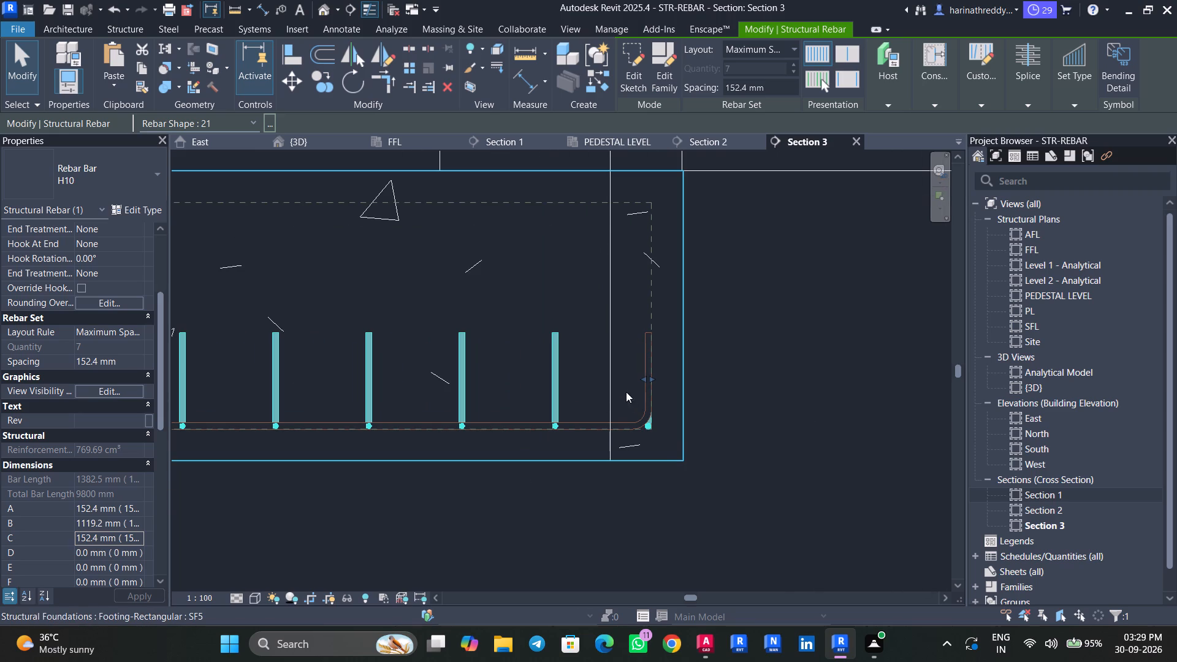
pyautogui.moveTo(642, 379); pyautogui.dragTo(635, 379)
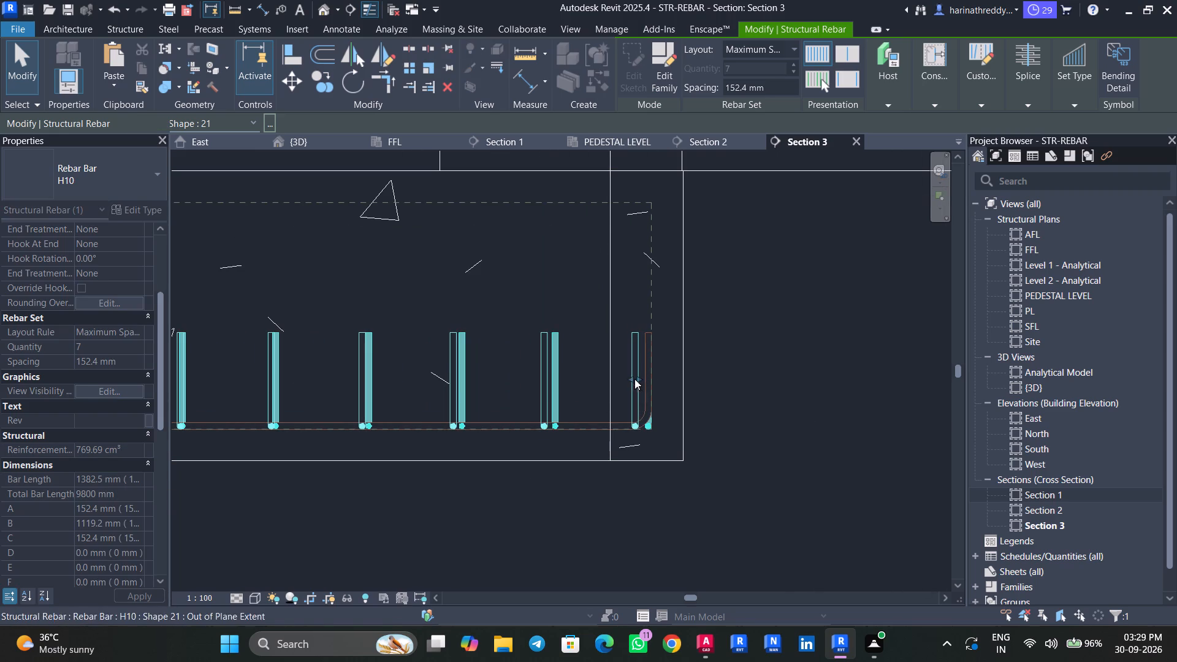
pyautogui.press('Escape')
pyautogui.moveTo(596, 370); pyautogui.dragTo(845, 331, button='middle')
pyautogui.scroll(-4, 350, 362)
pyautogui.click(343, 350)
pyautogui.scroll(5, 343, 349)
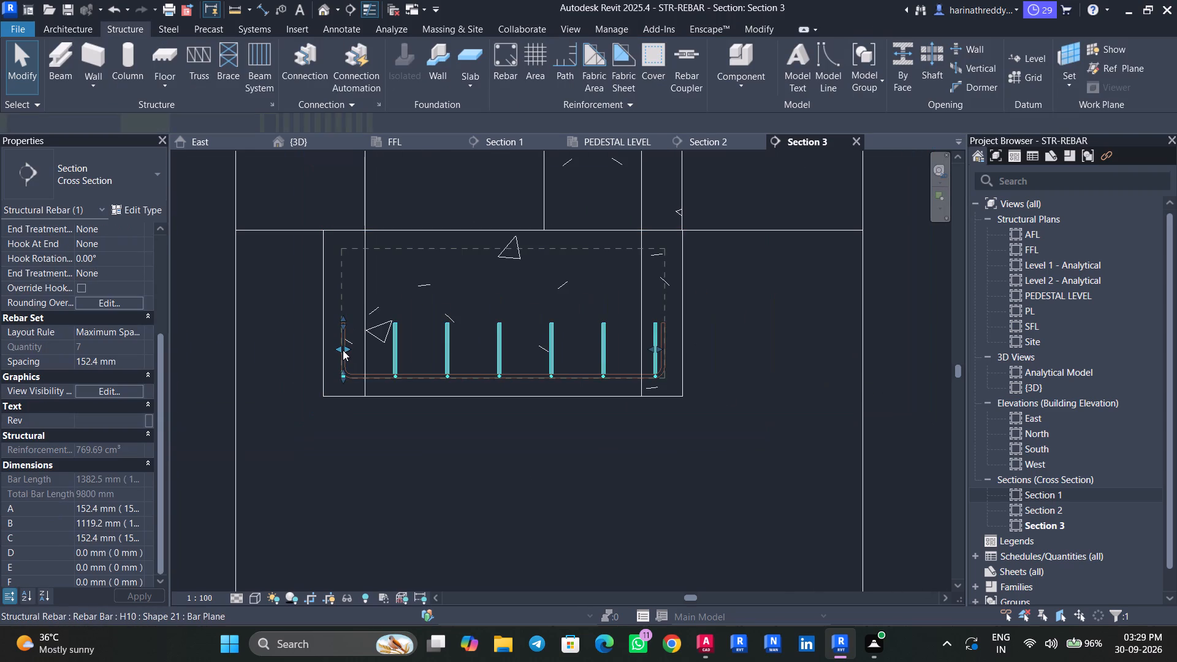
pyautogui.scroll(8, 343, 350)
pyautogui.moveTo(348, 347); pyautogui.dragTo(384, 354)
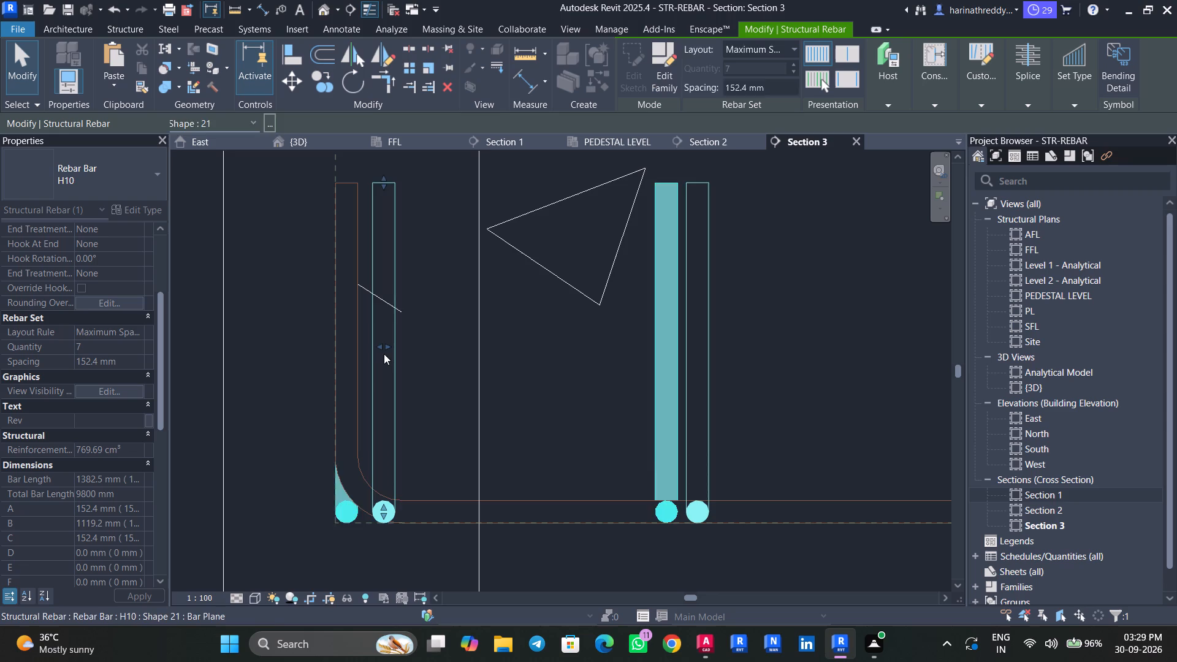
# Enter 6" as the maximum spacing of the perpendicular rebar set and deselect it.
pyautogui.click(772, 93)
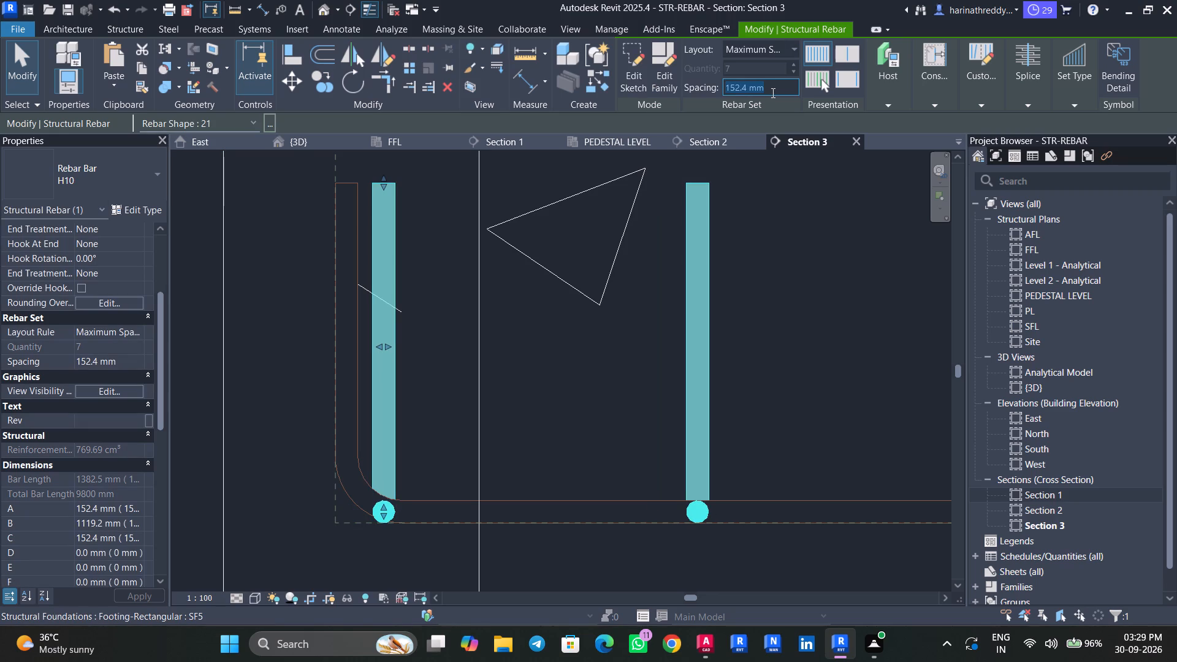
pyautogui.write('6"')
pyautogui.press('Return')
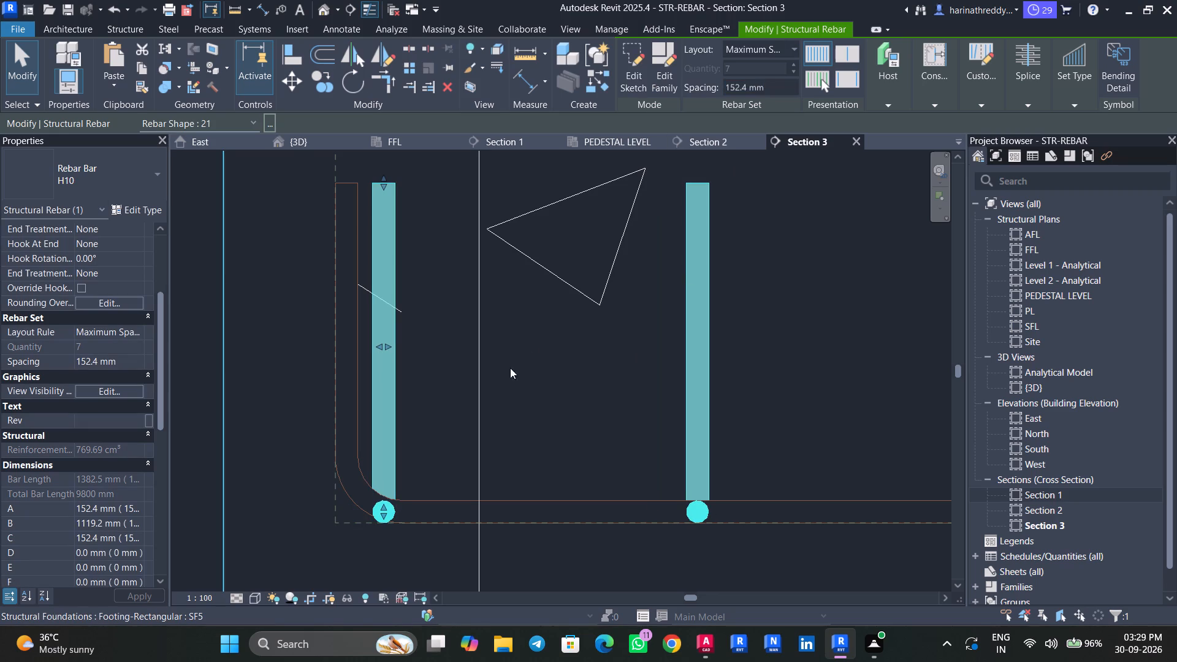
pyautogui.scroll(-10, 544, 338)
pyautogui.press('Escape')
pyautogui.press('Escape')
pyautogui.press('Escape')
pyautogui.press('Escape')
pyautogui.press('Escape')
pyautogui.press('Escape')
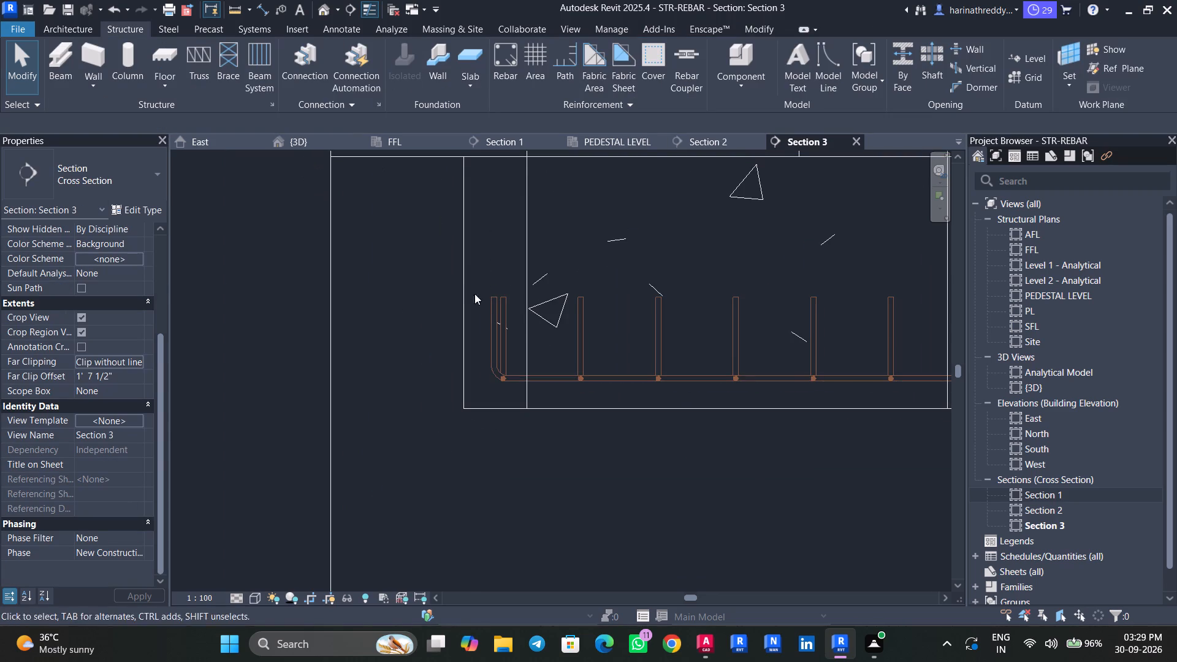
# Select all H10 rebar sets in the model and make them view unobscured in the {3D} view.
pyautogui.click(500, 316)
pyautogui.write('SA')
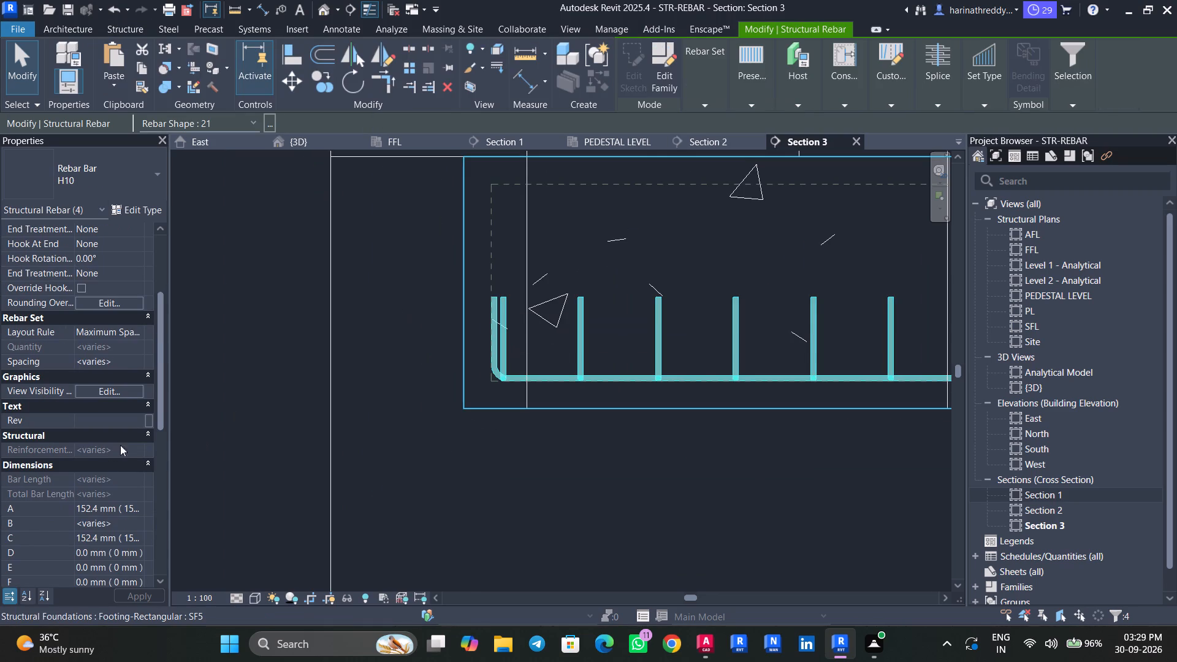
pyautogui.click(125, 391)
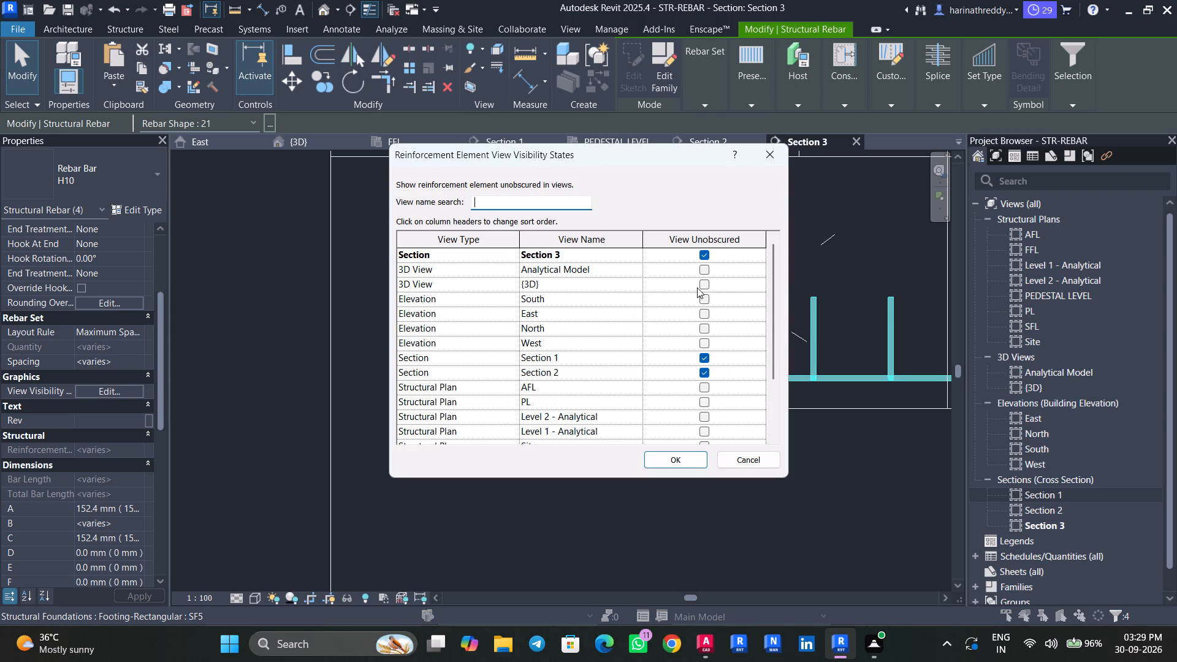
pyautogui.click(701, 288)
pyautogui.click(696, 457)
pyautogui.press('Escape')
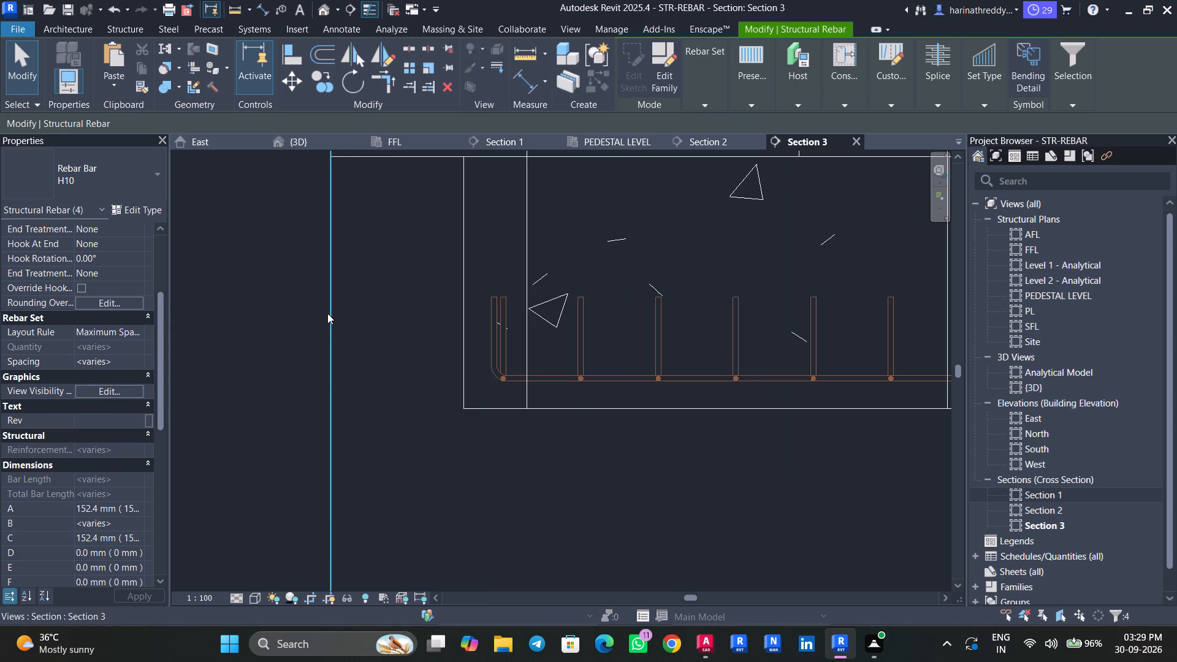
pyautogui.press('Escape')
pyautogui.press('Escape')
# Examine the H10 bottom reinforcement in the corner footings in the {3D} view, close up and across the whole foundation.
pyautogui.click(291, 140)
pyautogui.scroll(-3, 272, 332)
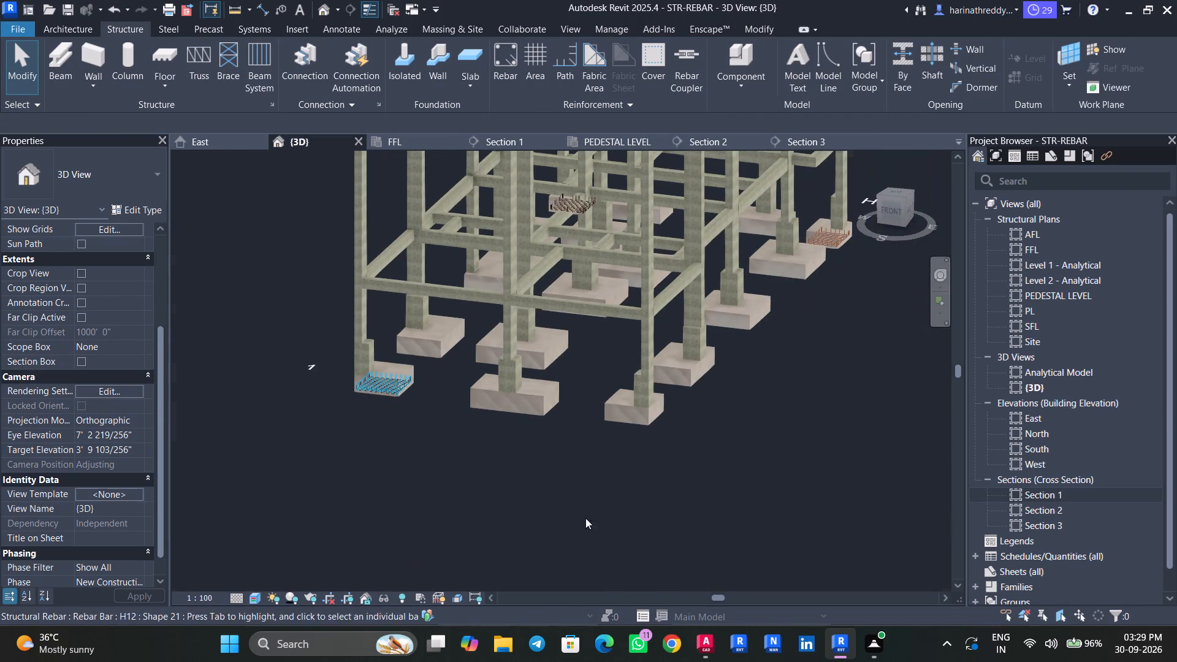
pyautogui.keyDown('shift'); pyautogui.moveTo(620, 515); pyautogui.dragTo(275, 509, button='middle'); pyautogui.keyUp('shift')
pyautogui.scroll(5, 549, 188)
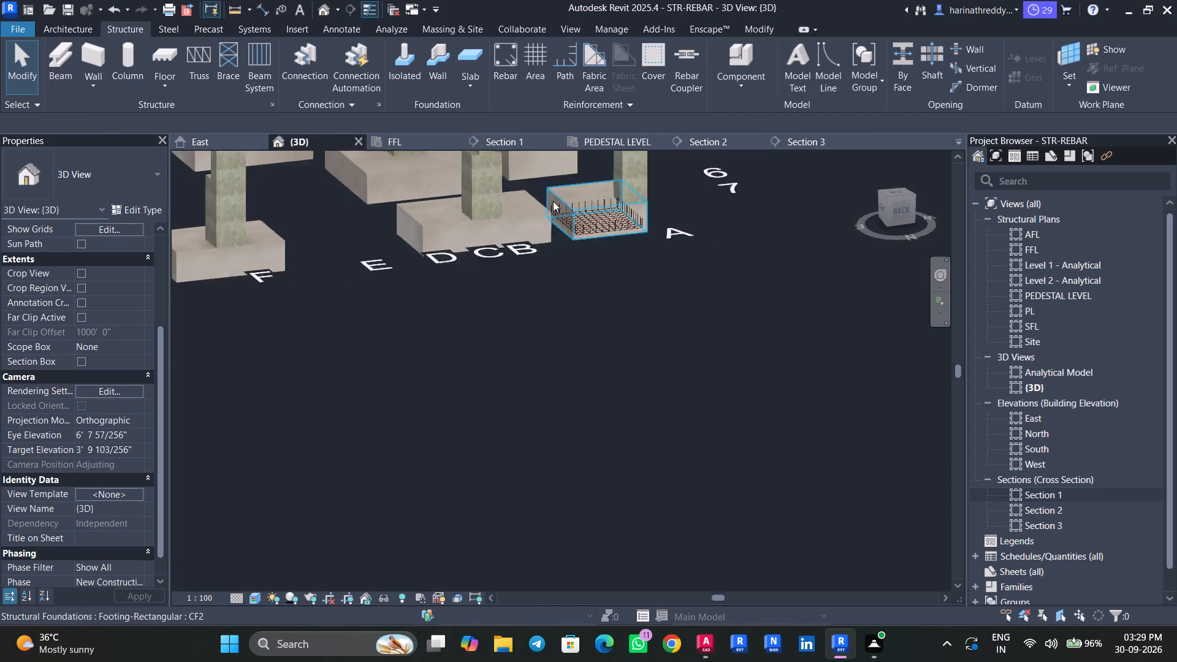
pyautogui.scroll(12, 553, 201)
pyautogui.moveTo(614, 382); pyautogui.dragTo(537, 511, button='middle')
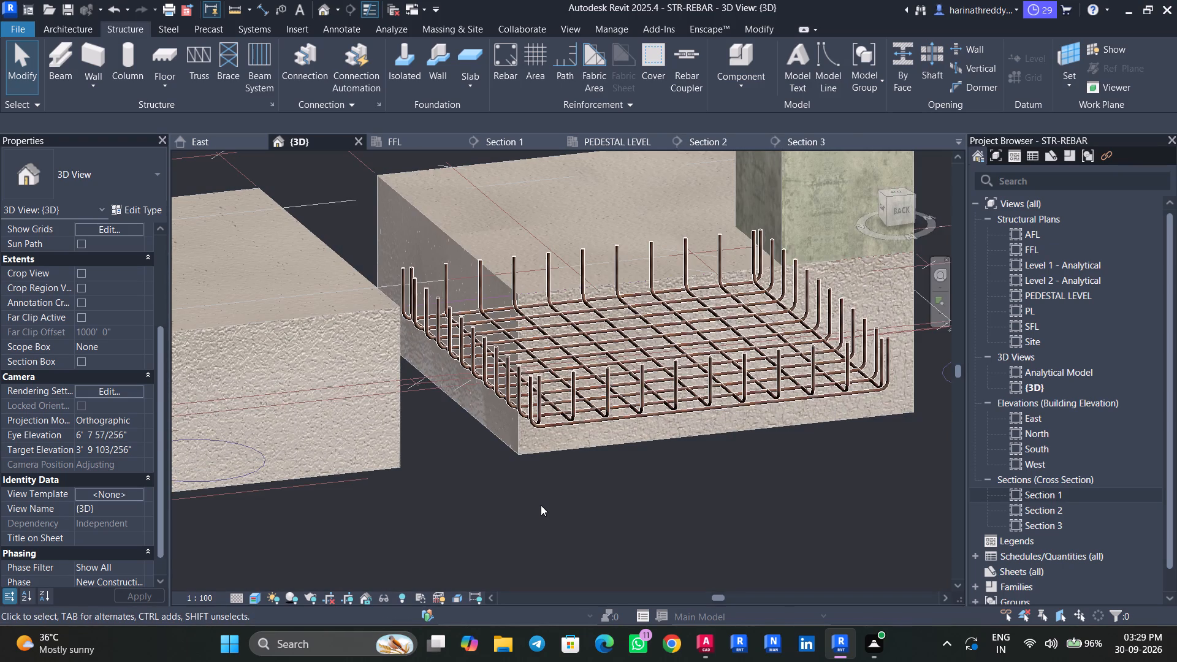
pyautogui.scroll(-6, 541, 504)
pyautogui.moveTo(541, 504); pyautogui.dragTo(630, 454, button='middle')
pyautogui.scroll(-7, 626, 457)
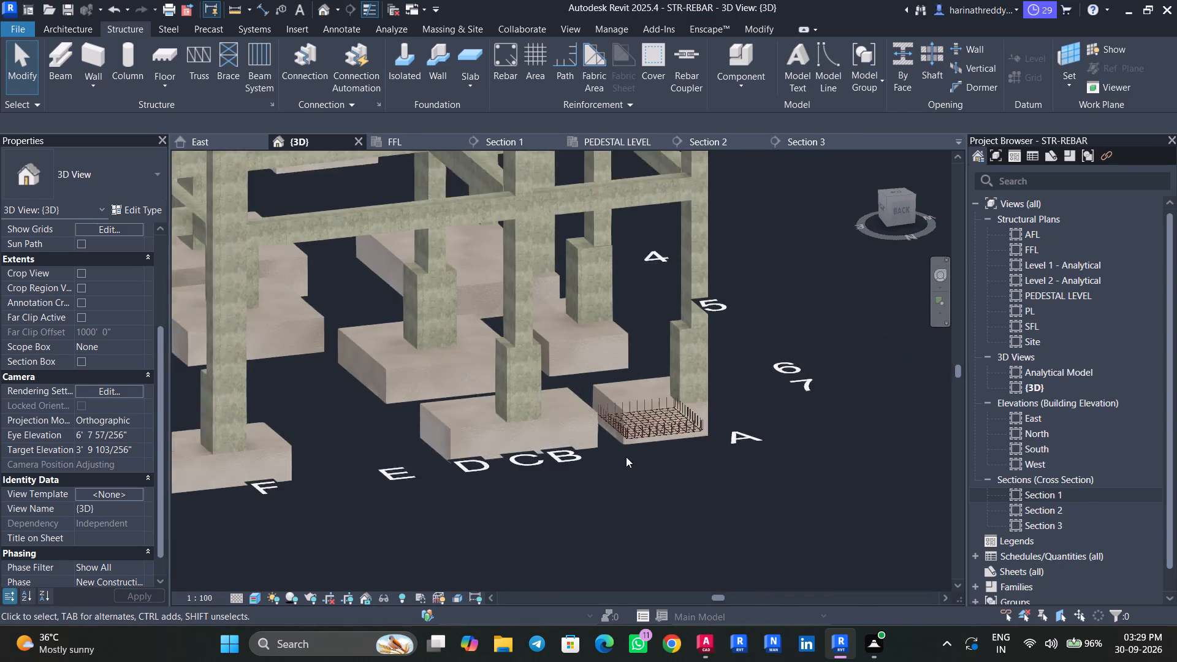
pyautogui.scroll(-6, 626, 457)
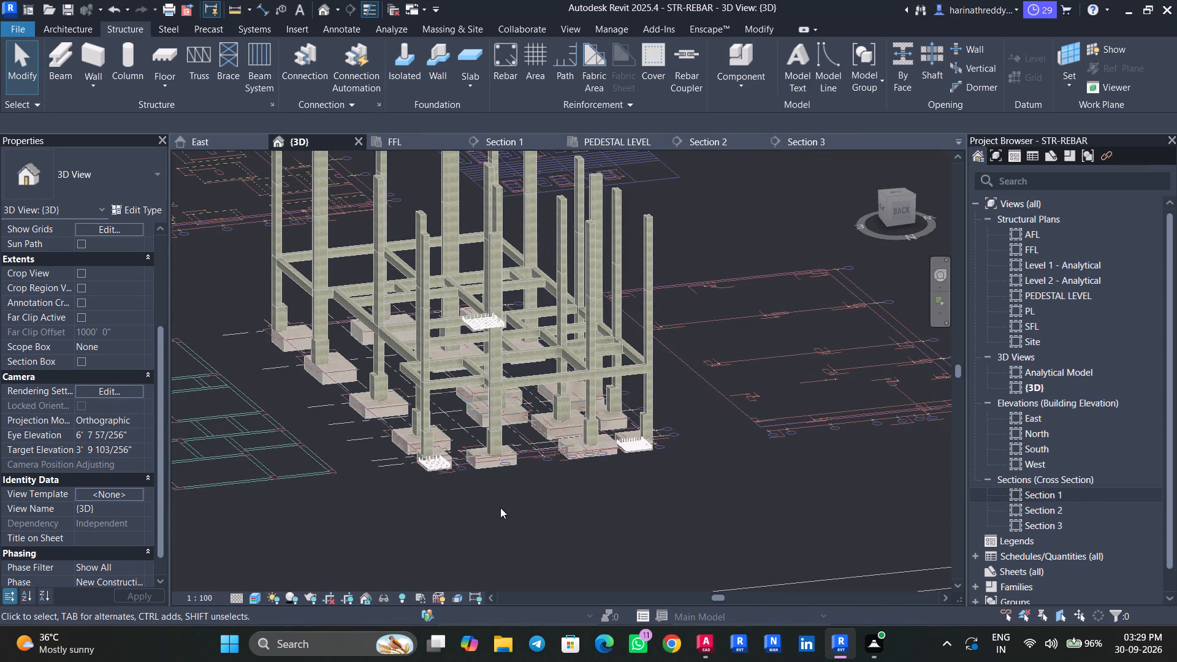
# Read the footing types, bottom reinforcement and footing numbers in the isolated footing schedule in AutoCAD.
pyautogui.click(700, 644)
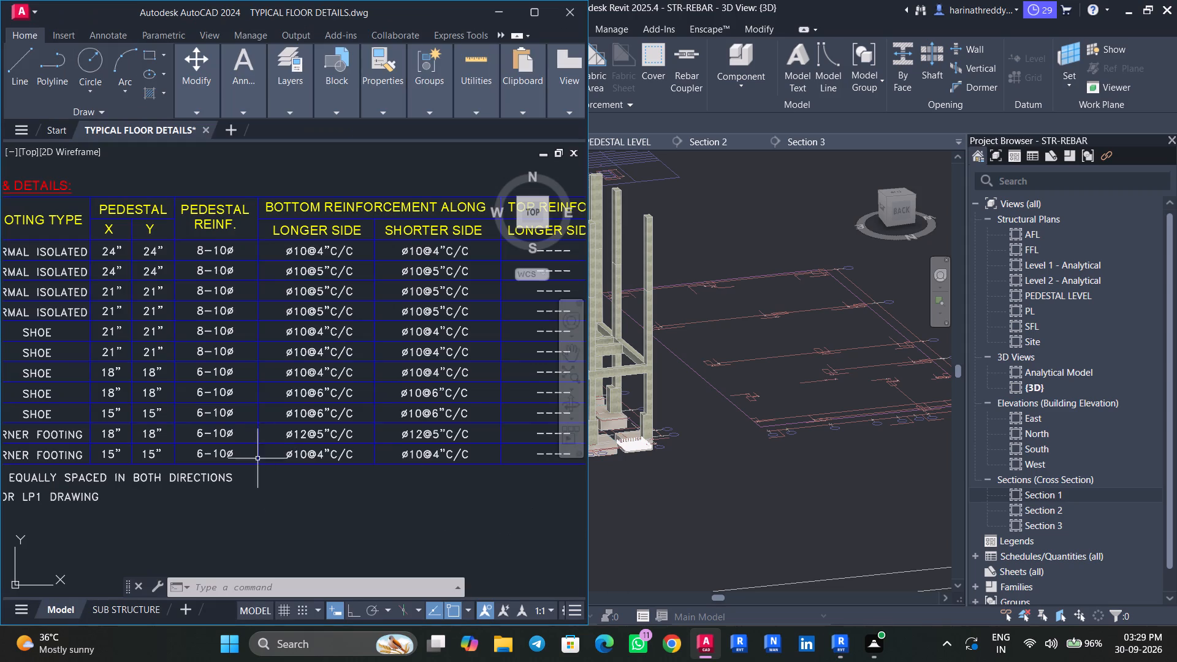
pyautogui.moveTo(305, 504); pyautogui.dragTo(549, 522, button='middle')
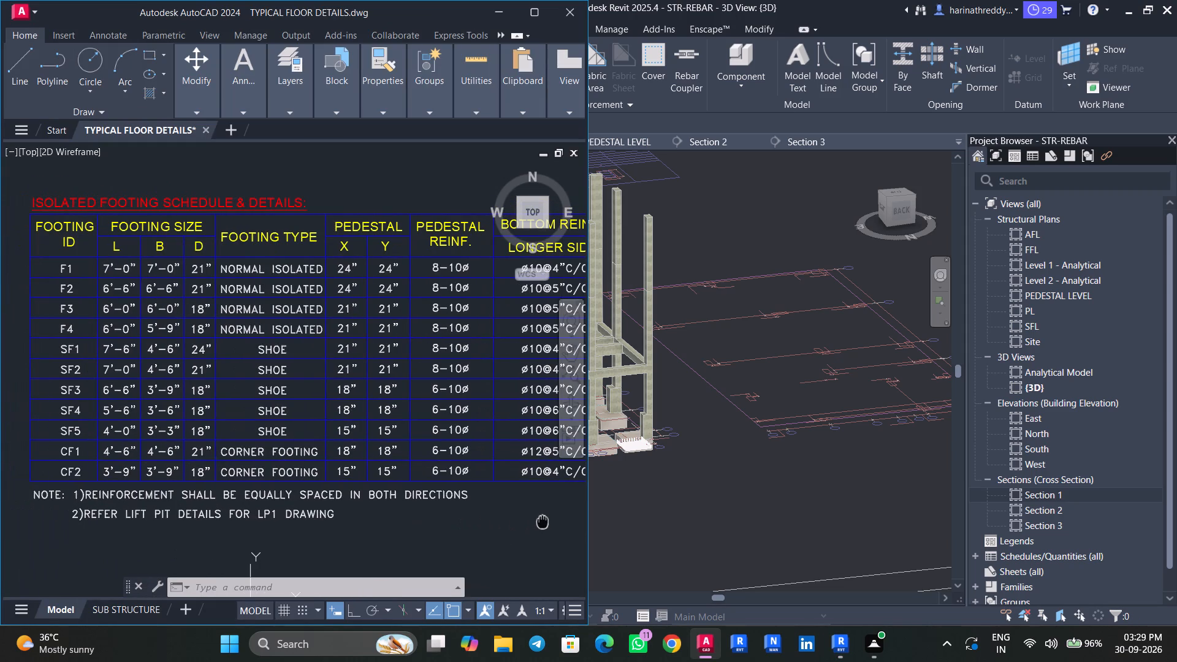
pyautogui.moveTo(549, 522); pyautogui.dragTo(0, 522, button='middle')
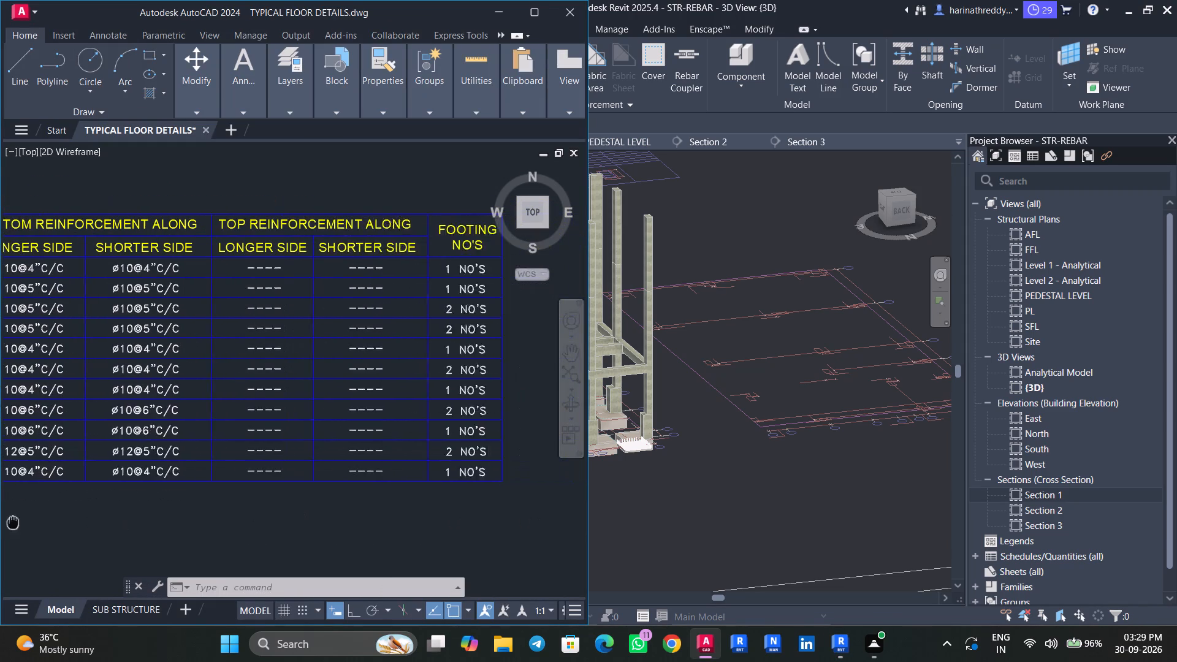
pyautogui.moveTo(0, 522); pyautogui.dragTo(0, 521, button='middle')
pyautogui.moveTo(170, 518); pyautogui.dragTo(182, 517, button='middle')
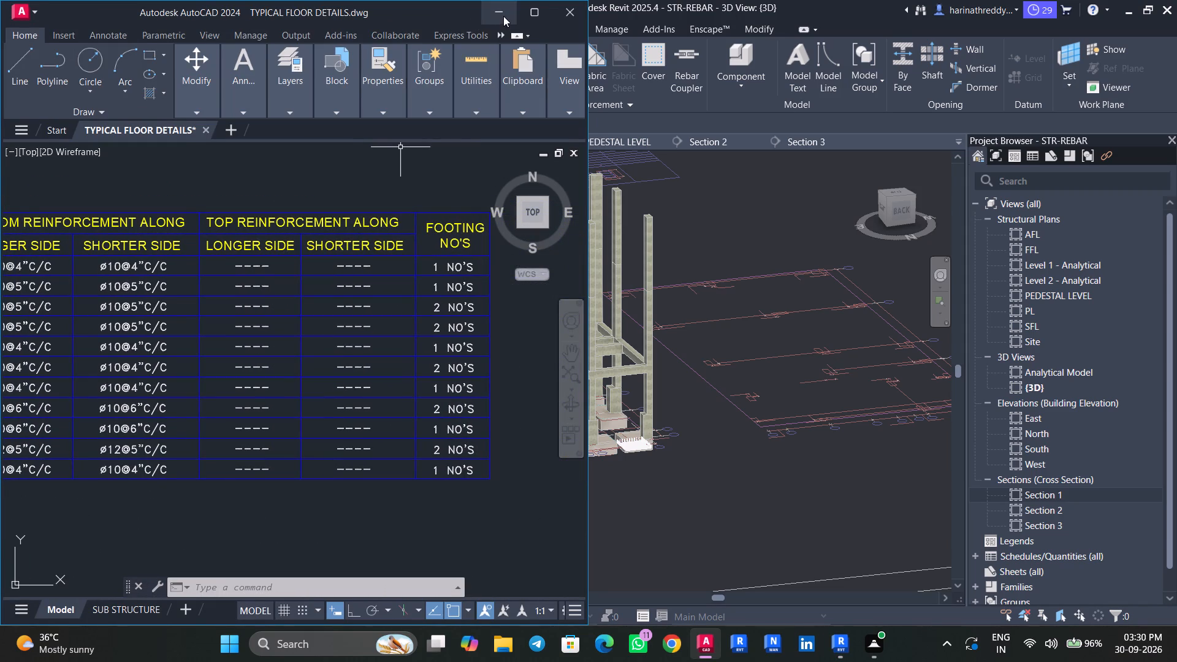
pyautogui.click(503, 16)
# In the AFL structural plan, propagate the reinforced CF1 footing's rebar to the other CF1 footing on grid 1, aligned by host.
pyautogui.press('Escape')
pyautogui.press('Escape')
pyautogui.scroll(9, 457, 322)
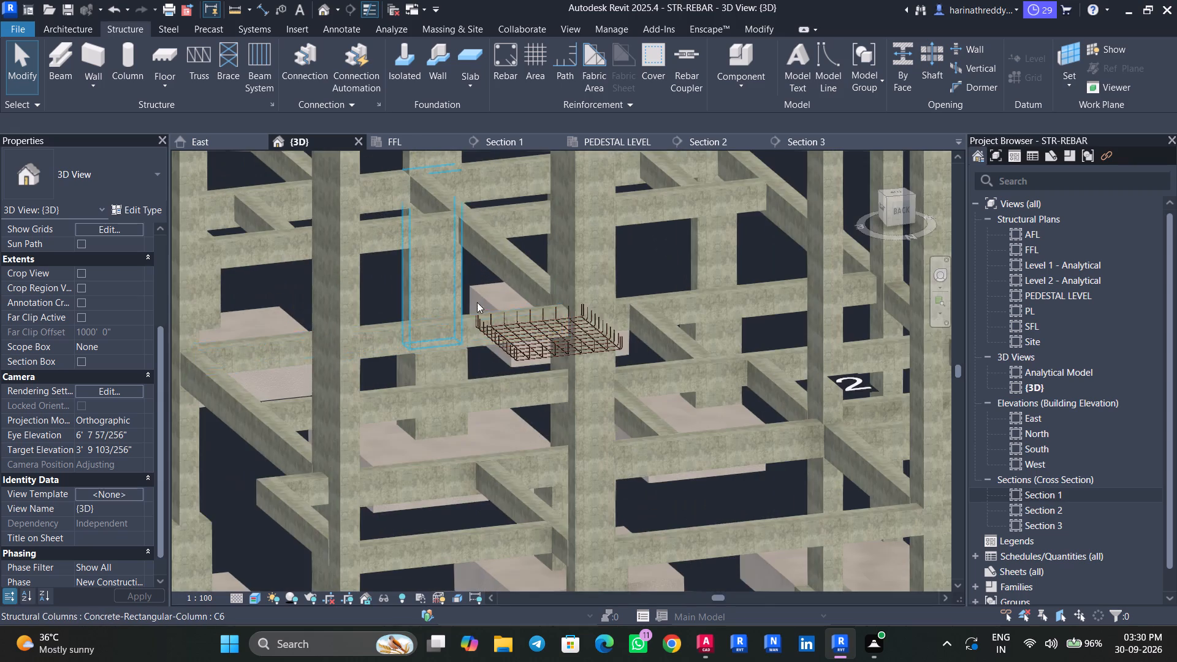
pyautogui.click(486, 290)
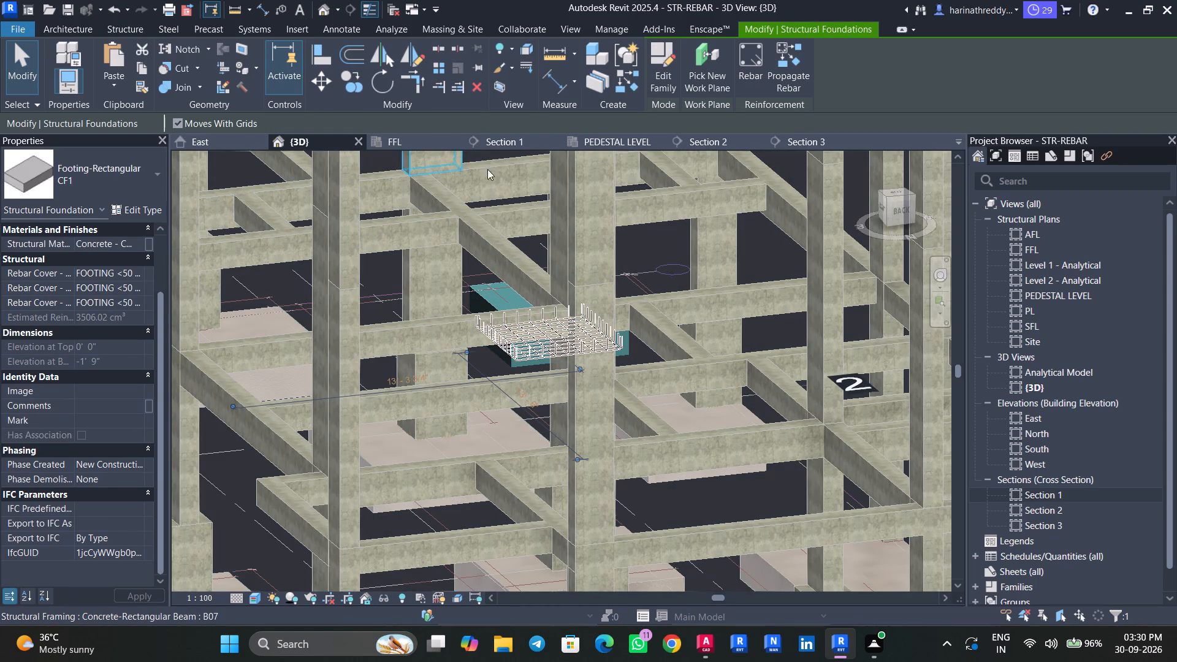
pyautogui.tripleClick(1027, 238)
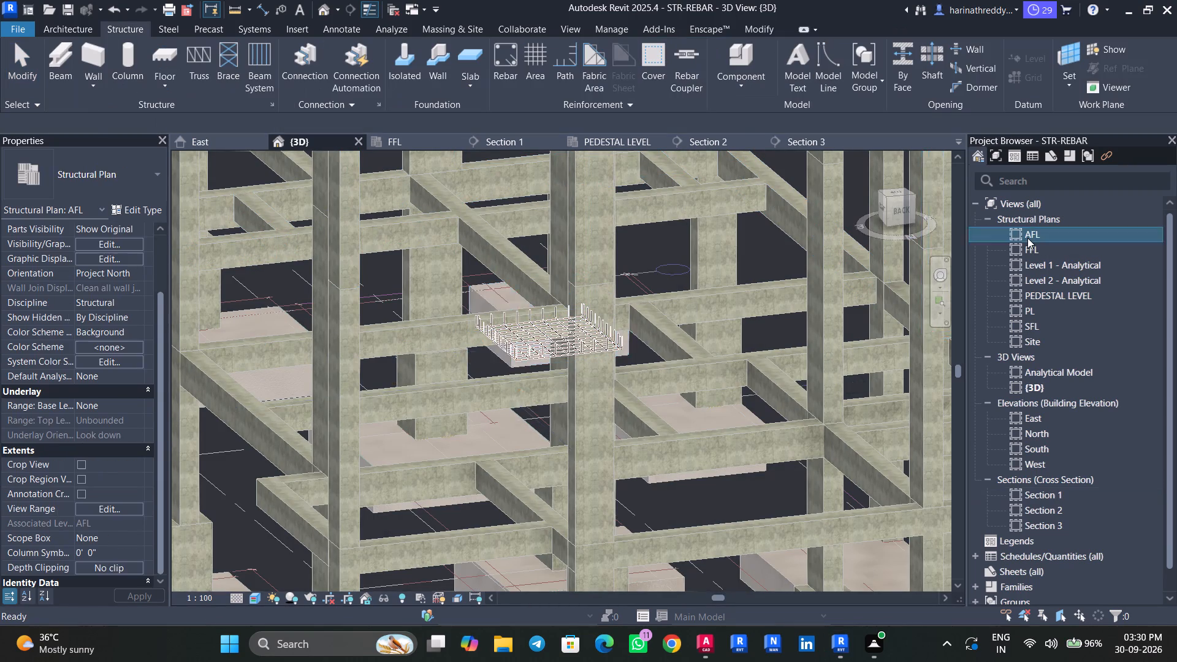
pyautogui.press('Escape')
pyautogui.press('Escape')
pyautogui.scroll(-3, 397, 458)
pyautogui.moveTo(392, 458); pyautogui.dragTo(528, 378, button='middle')
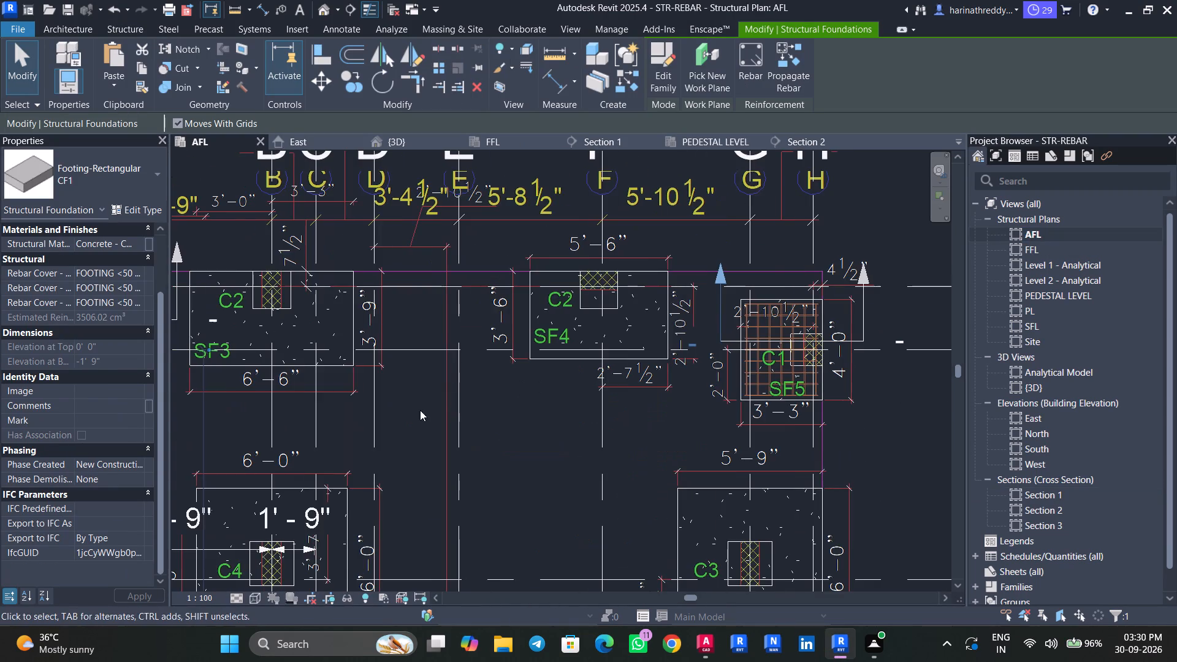
pyautogui.moveTo(420, 410); pyautogui.dragTo(500, 363, button='middle')
pyautogui.moveTo(382, 359); pyautogui.dragTo(506, 335, button='middle')
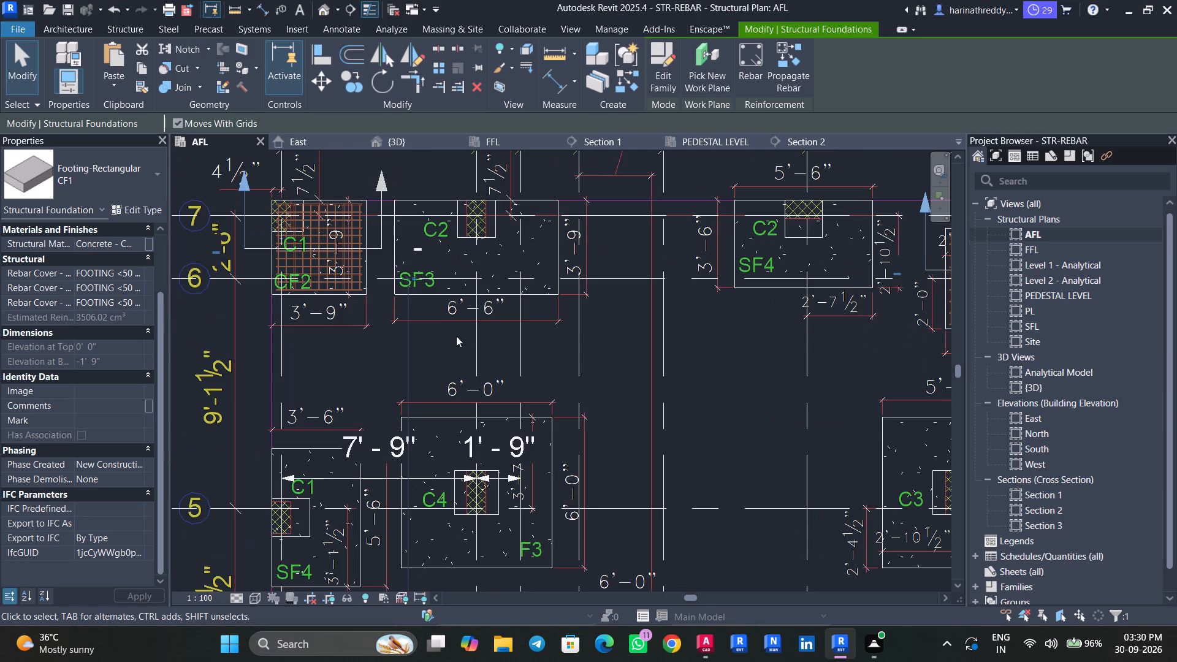
pyautogui.scroll(-3, 443, 336)
pyautogui.scroll(1, 443, 336)
pyautogui.scroll(-1, 443, 336)
pyautogui.moveTo(613, 377); pyautogui.dragTo(408, 142, button='middle')
pyautogui.moveTo(508, 370); pyautogui.dragTo(562, 134, button='middle')
pyautogui.moveTo(498, 383); pyautogui.dragTo(590, 179, button='middle')
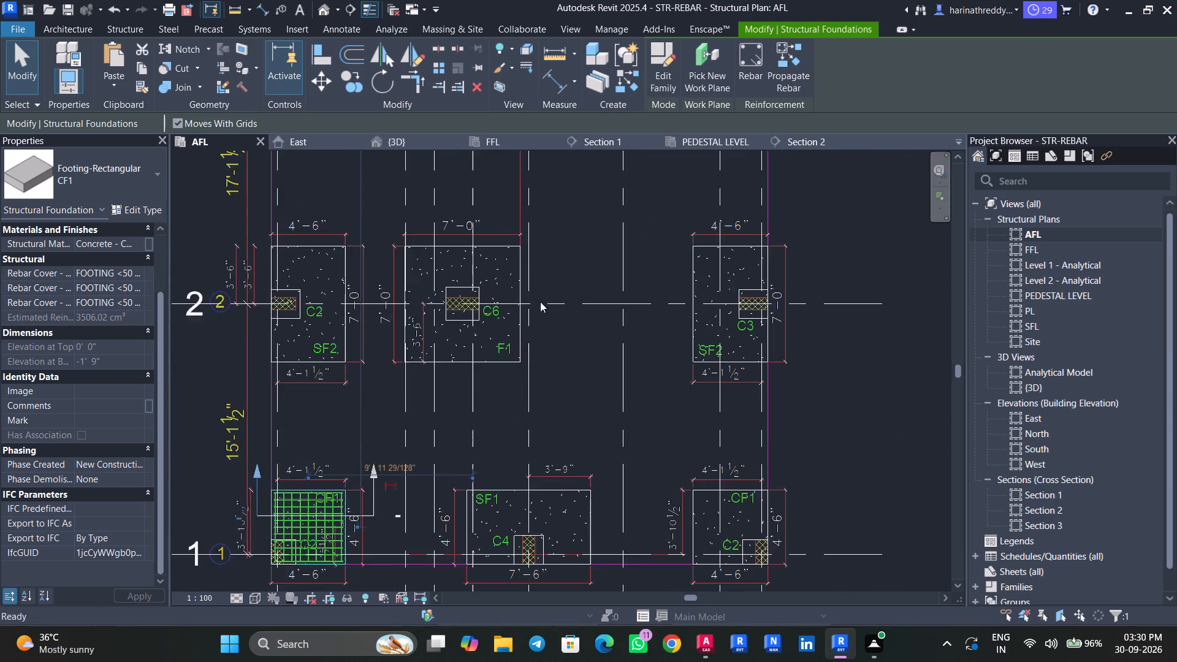
pyautogui.moveTo(524, 337); pyautogui.dragTo(573, 235, button='middle')
pyautogui.scroll(2, 372, 391)
pyautogui.scroll(-2, 372, 391)
pyautogui.scroll(6, 372, 391)
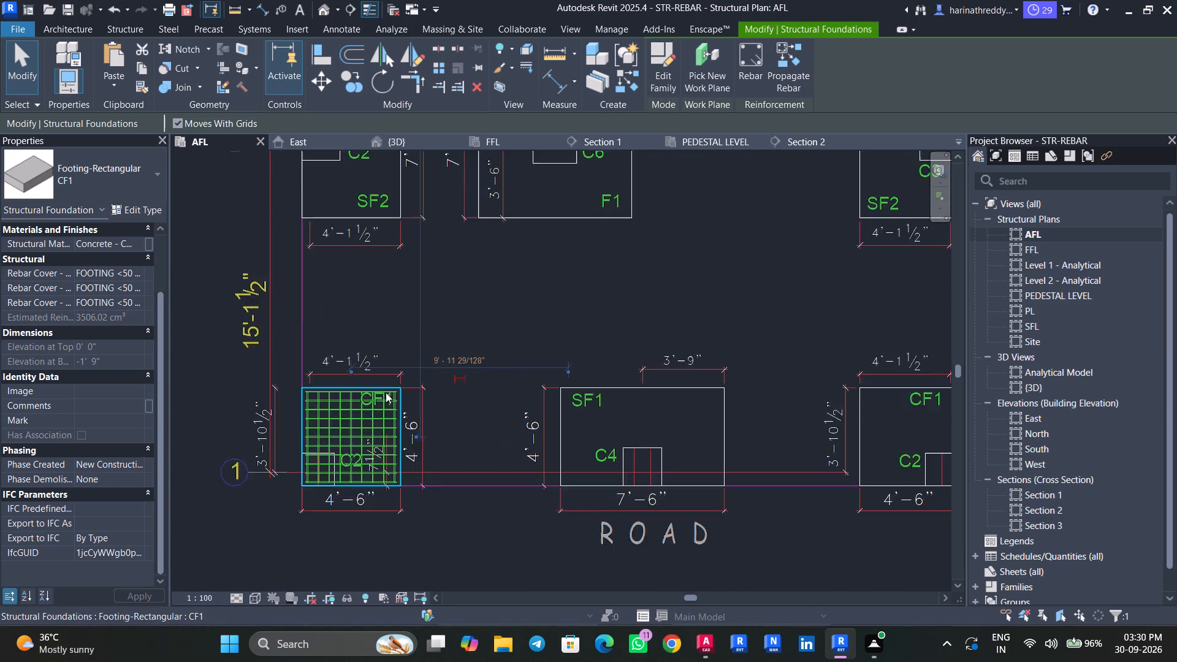
pyautogui.scroll(4, 267, 492)
pyautogui.moveTo(602, 446); pyautogui.dragTo(646, 359, button='middle')
pyautogui.press('Escape')
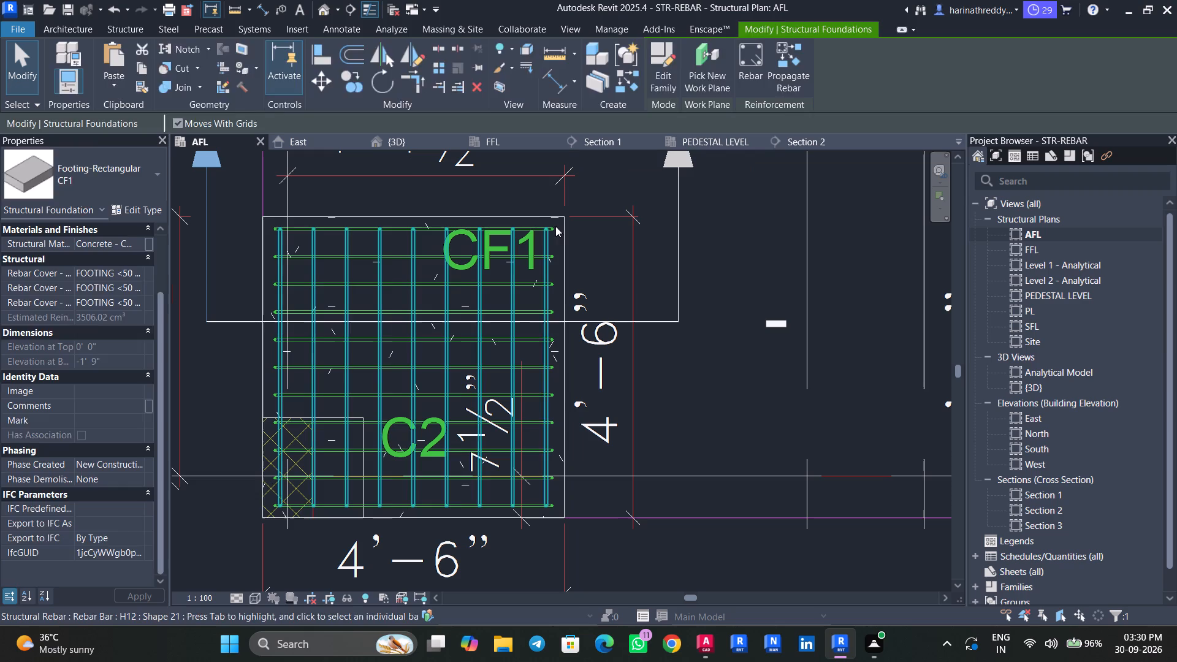
pyautogui.click(560, 222)
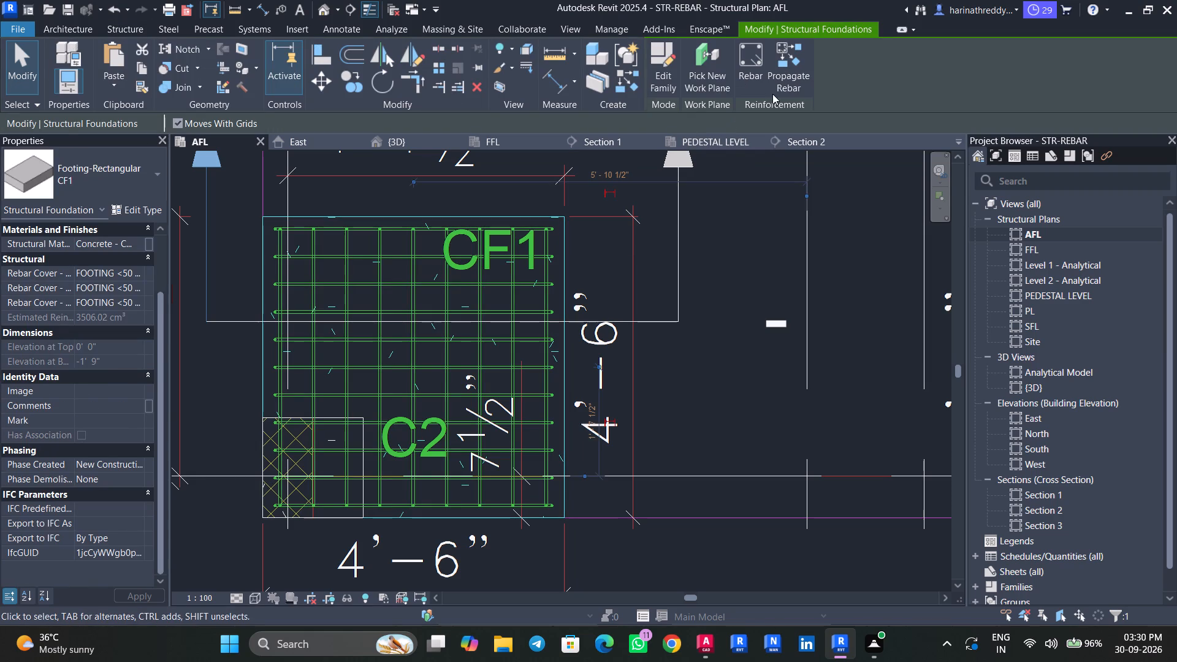
pyautogui.click(774, 93)
pyautogui.scroll(-9, 618, 358)
pyautogui.moveTo(650, 365); pyautogui.dragTo(361, 422, button='middle')
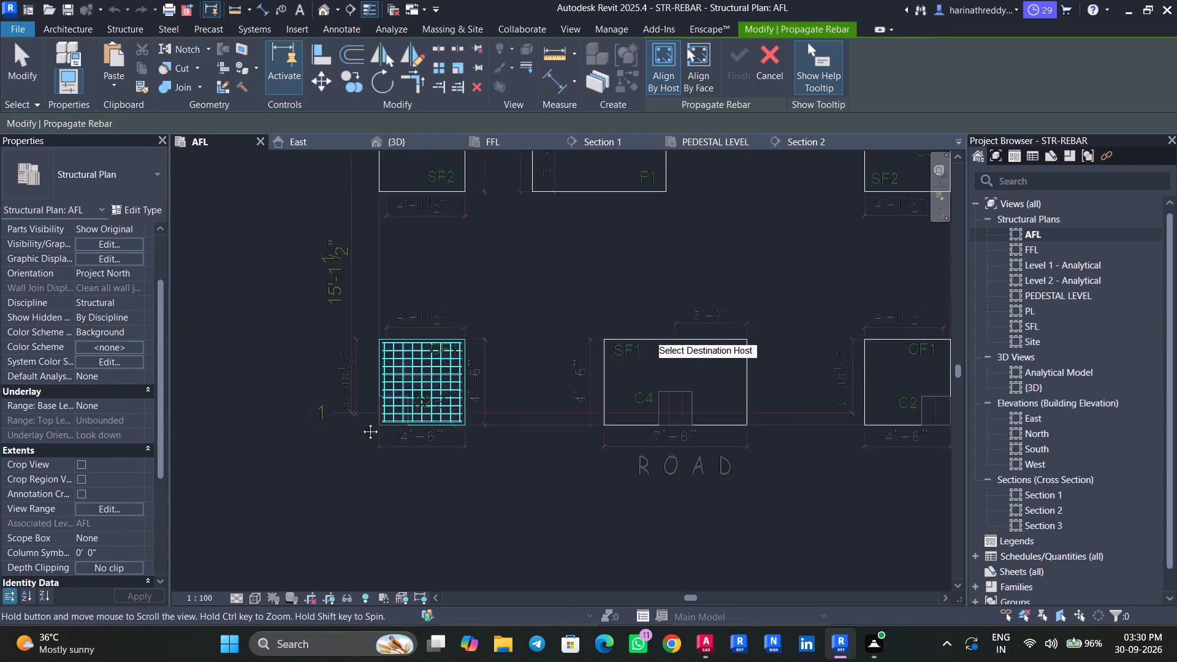
pyautogui.moveTo(361, 422); pyautogui.dragTo(324, 431, button='middle')
pyautogui.click(677, 418)
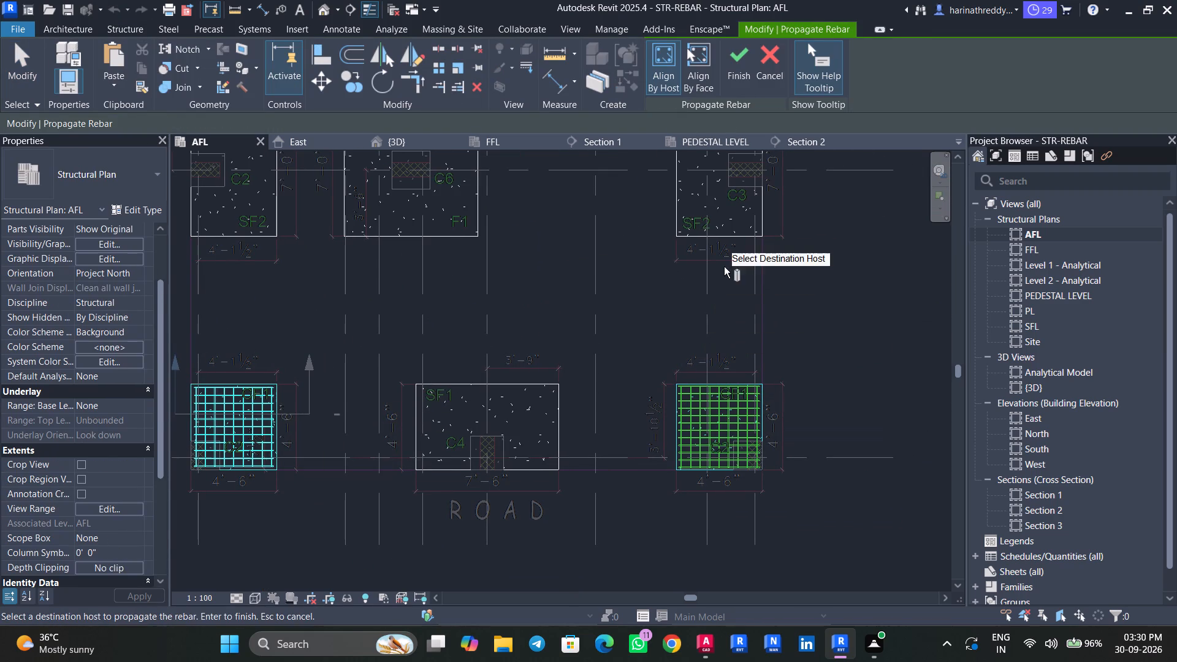
pyautogui.click(733, 74)
pyautogui.press('Escape')
pyautogui.press('Escape')
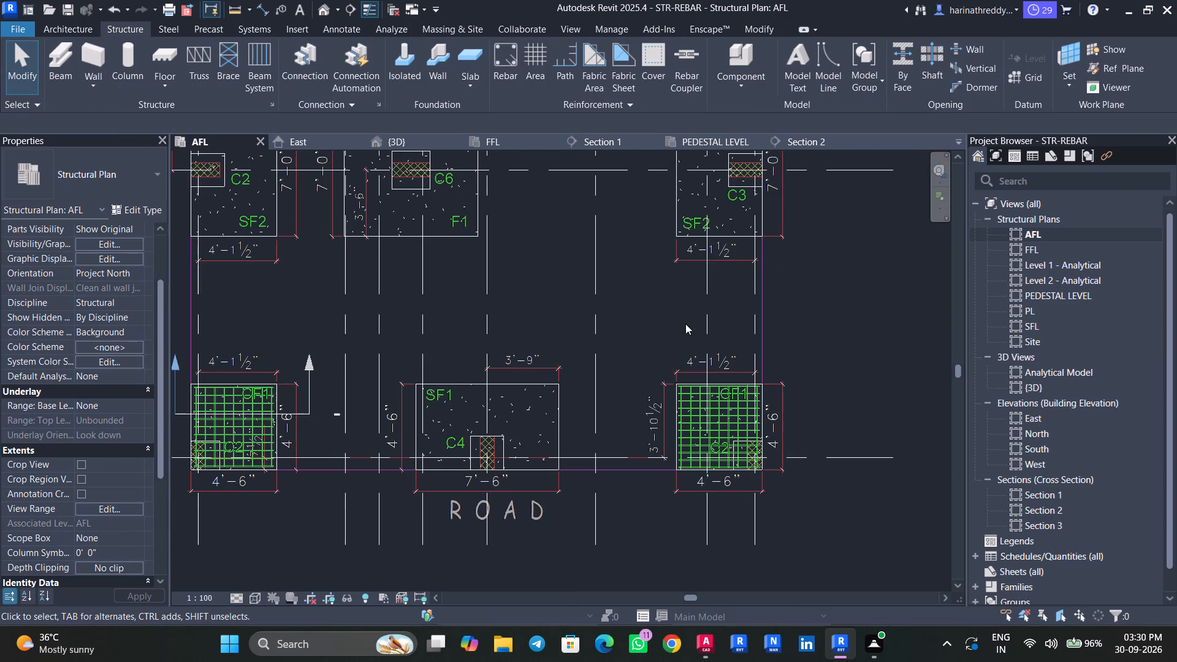
pyautogui.press('Escape')
# Examine the reinforced footings in the {3D} view, including the propagated CF1 rebar, from several angles.
pyautogui.click(429, 146)
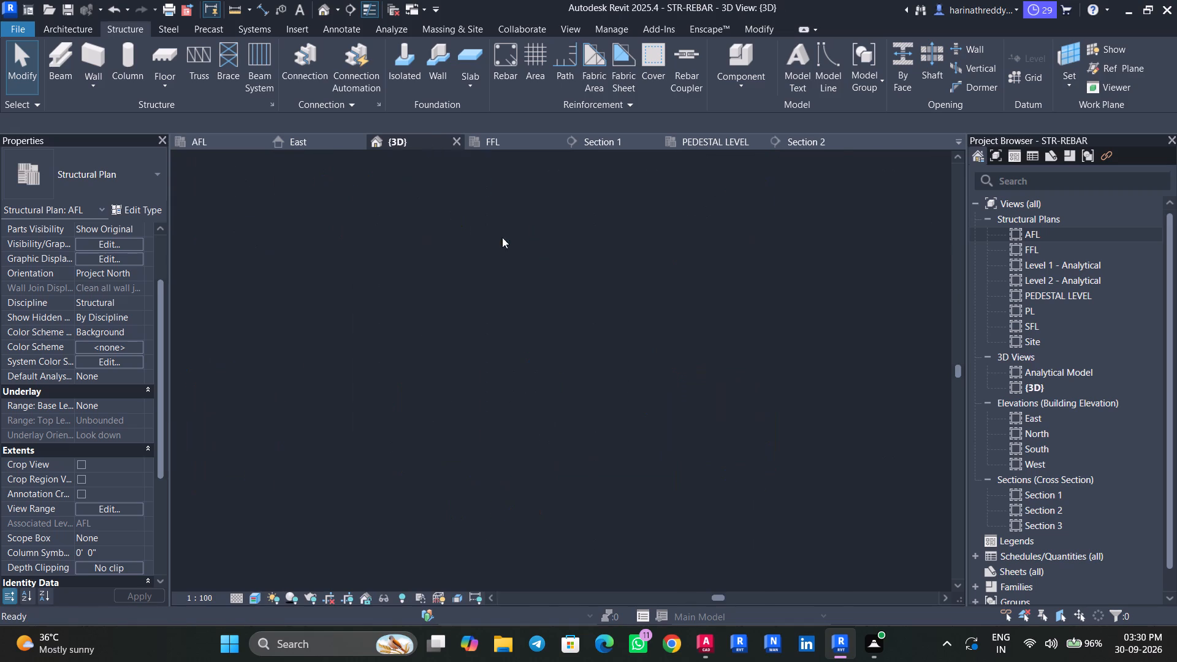
pyautogui.press('Escape')
pyautogui.press('Escape')
pyautogui.scroll(-7, 455, 346)
pyautogui.keyDown('shift'); pyautogui.moveTo(313, 517); pyautogui.dragTo(357, 511, button='middle'); pyautogui.keyUp('shift')
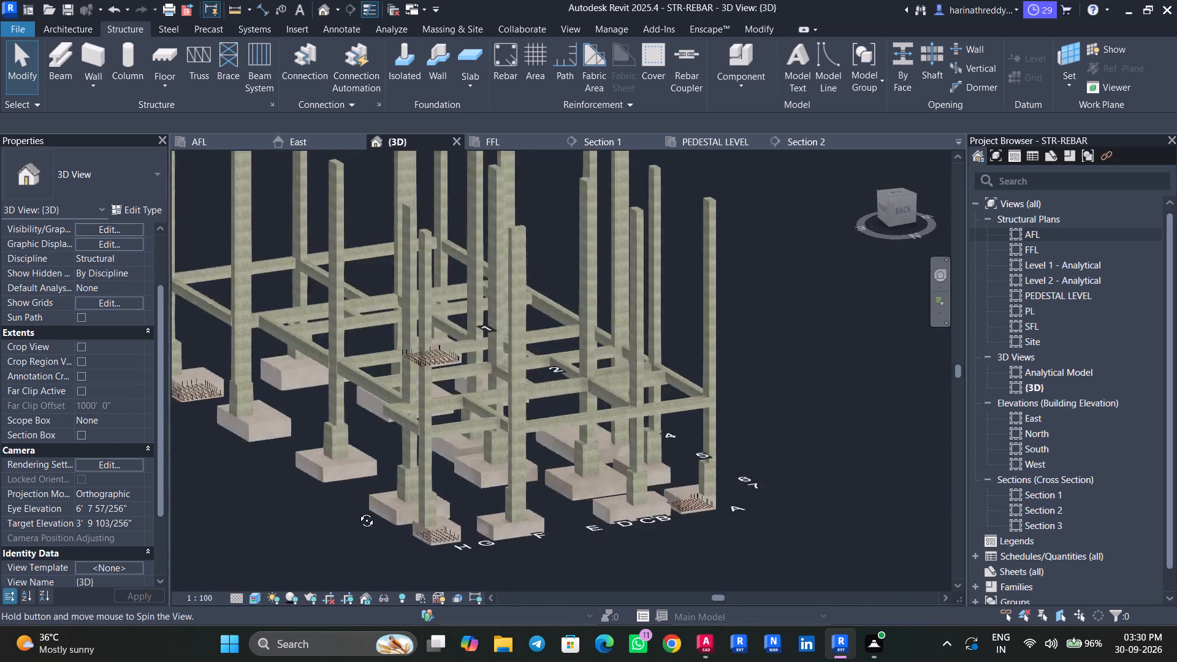
pyautogui.keyDown('shift'); pyautogui.moveTo(357, 511); pyautogui.dragTo(660, 543, button='middle'); pyautogui.keyUp('shift')
pyautogui.moveTo(470, 411); pyautogui.dragTo(335, 123, button='middle')
pyautogui.scroll(1, 335, 124)
pyautogui.scroll(3, 720, 488)
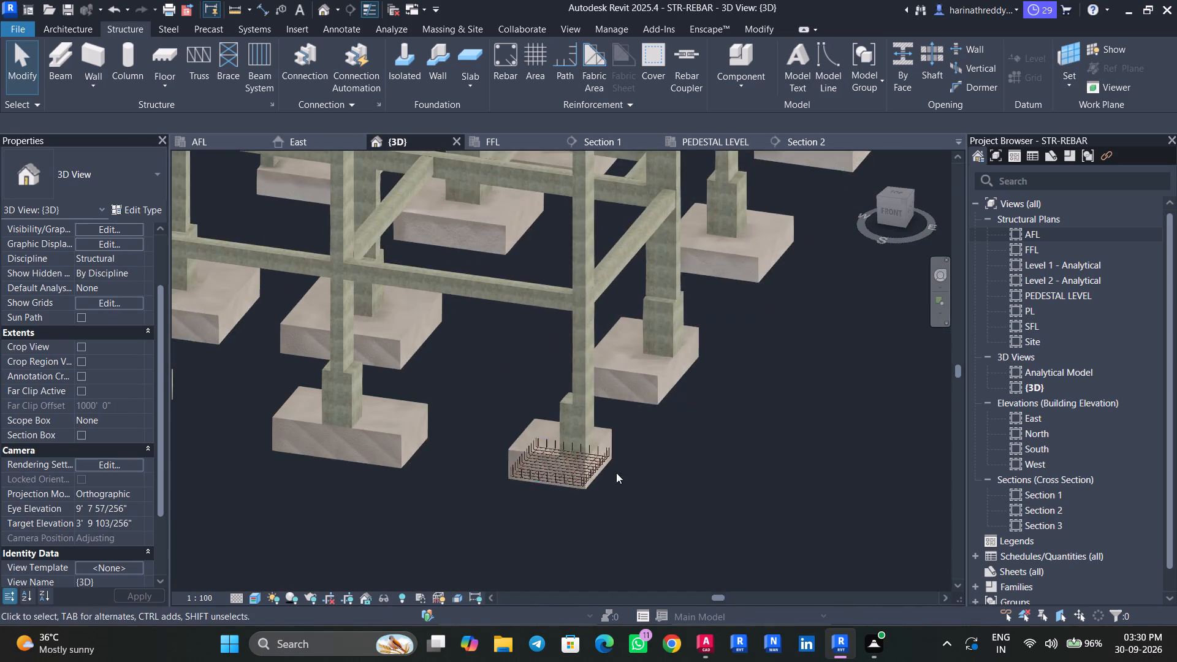
pyautogui.scroll(5, 616, 473)
pyautogui.moveTo(546, 494); pyautogui.dragTo(745, 479, button='middle')
pyautogui.scroll(5, 550, 392)
pyautogui.click(515, 387)
pyautogui.press('Escape')
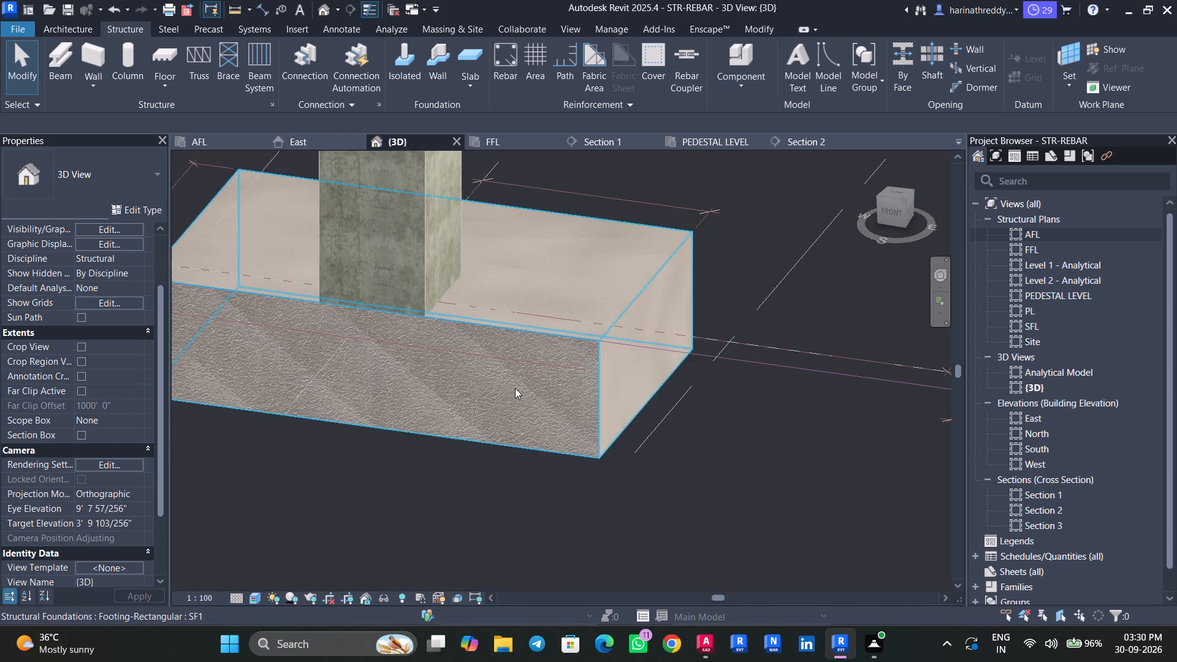
pyautogui.press('Escape')
pyautogui.press('Escape')
pyautogui.press('Escape')
pyautogui.scroll(-3, 378, 454)
pyautogui.keyDown('shift'); pyautogui.moveTo(380, 454); pyautogui.dragTo(421, 426, button='middle'); pyautogui.keyUp('shift')
pyautogui.moveTo(493, 413); pyautogui.dragTo(360, 524, button='middle')
pyautogui.scroll(-4, 376, 488)
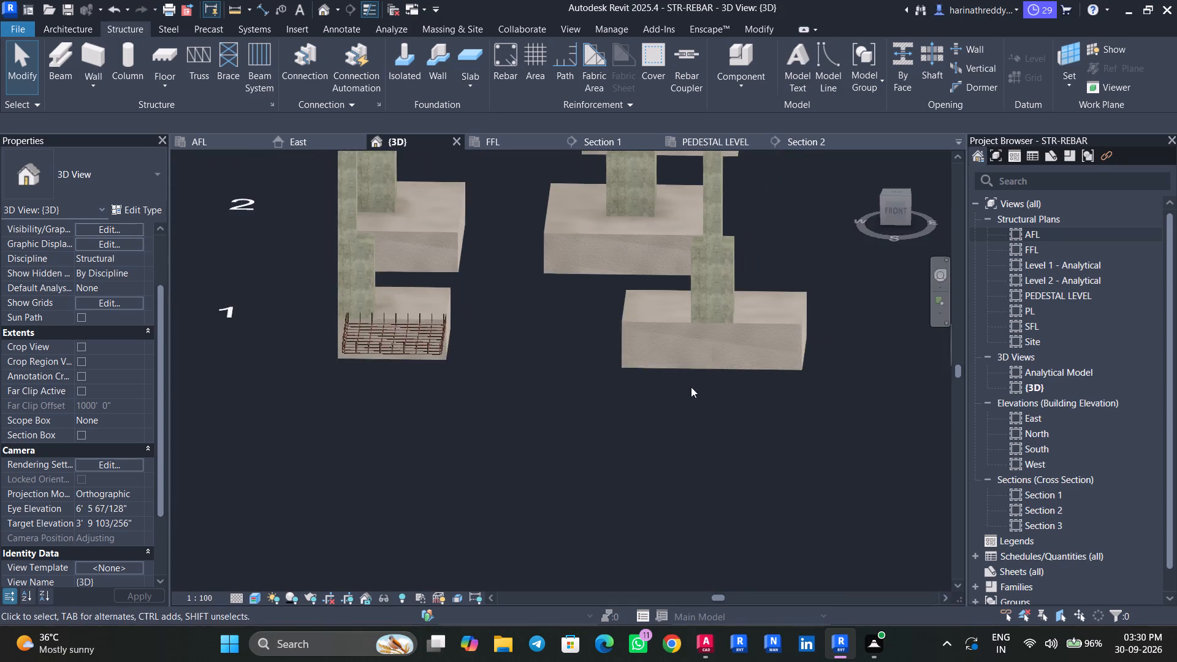
pyautogui.moveTo(677, 402); pyautogui.dragTo(576, 478, button='middle')
pyautogui.moveTo(483, 433); pyautogui.dragTo(721, 439, button='middle')
pyautogui.scroll(2, 374, 432)
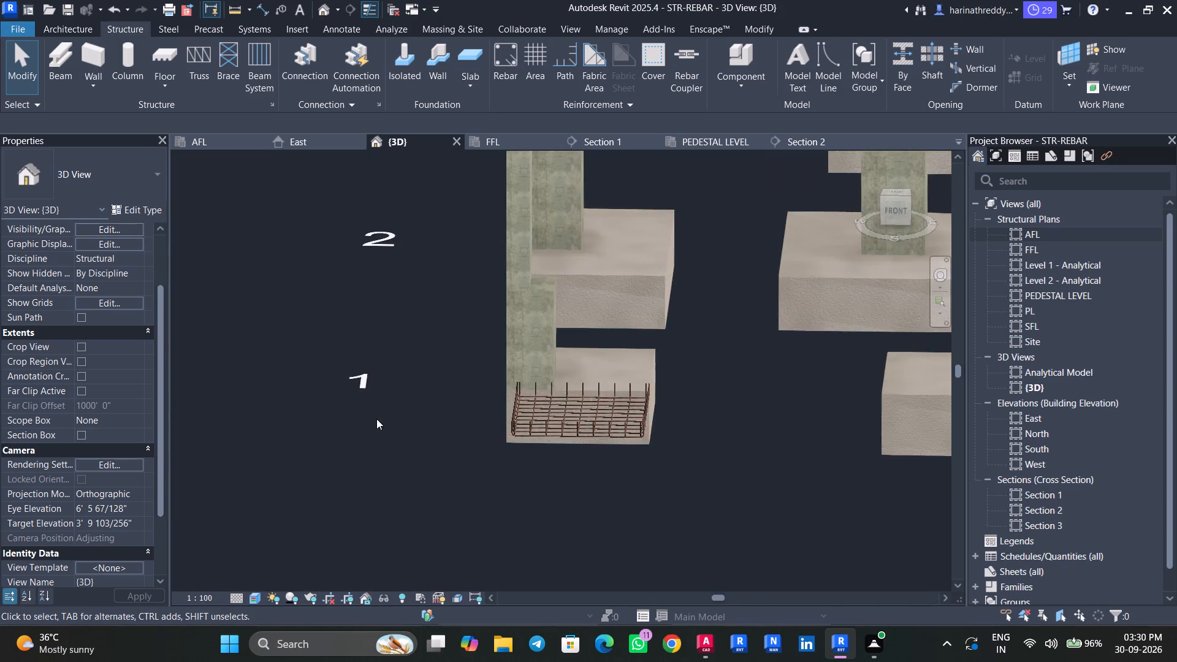
pyautogui.scroll(-6, 376, 419)
pyautogui.moveTo(378, 408); pyautogui.dragTo(446, 544, button='middle')
pyautogui.scroll(1, 446, 547)
pyautogui.moveTo(371, 335); pyautogui.dragTo(330, 338, button='middle')
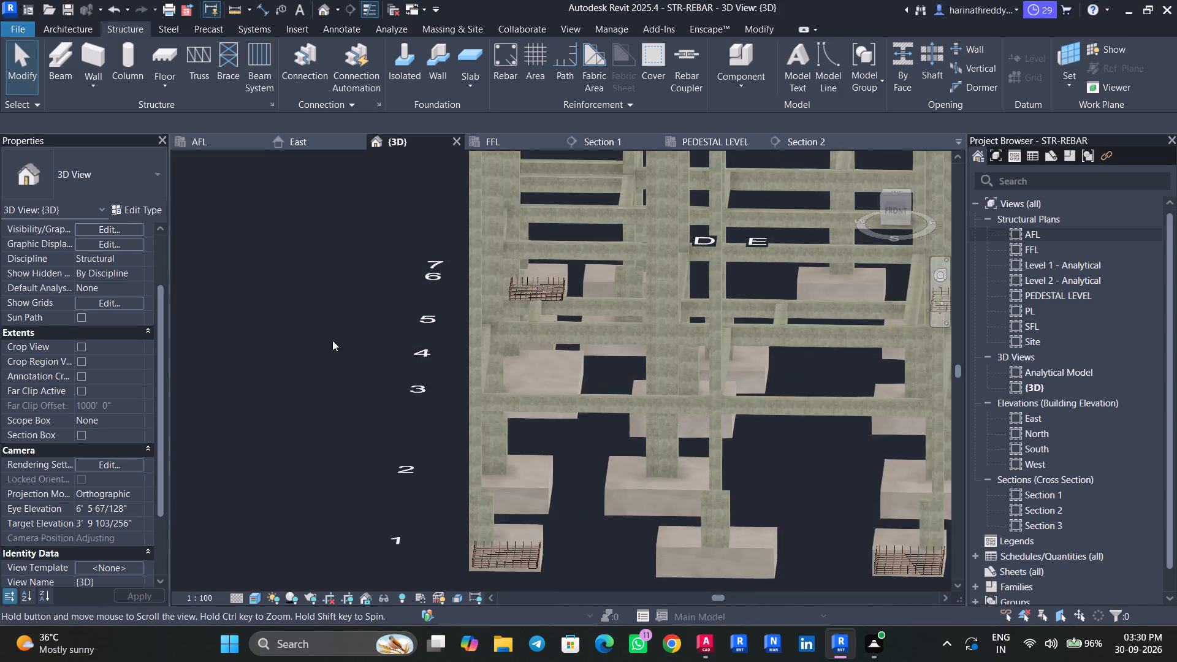
pyautogui.moveTo(343, 392); pyautogui.dragTo(261, 379, button='middle')
pyautogui.moveTo(561, 429); pyautogui.dragTo(438, 409, button='middle')
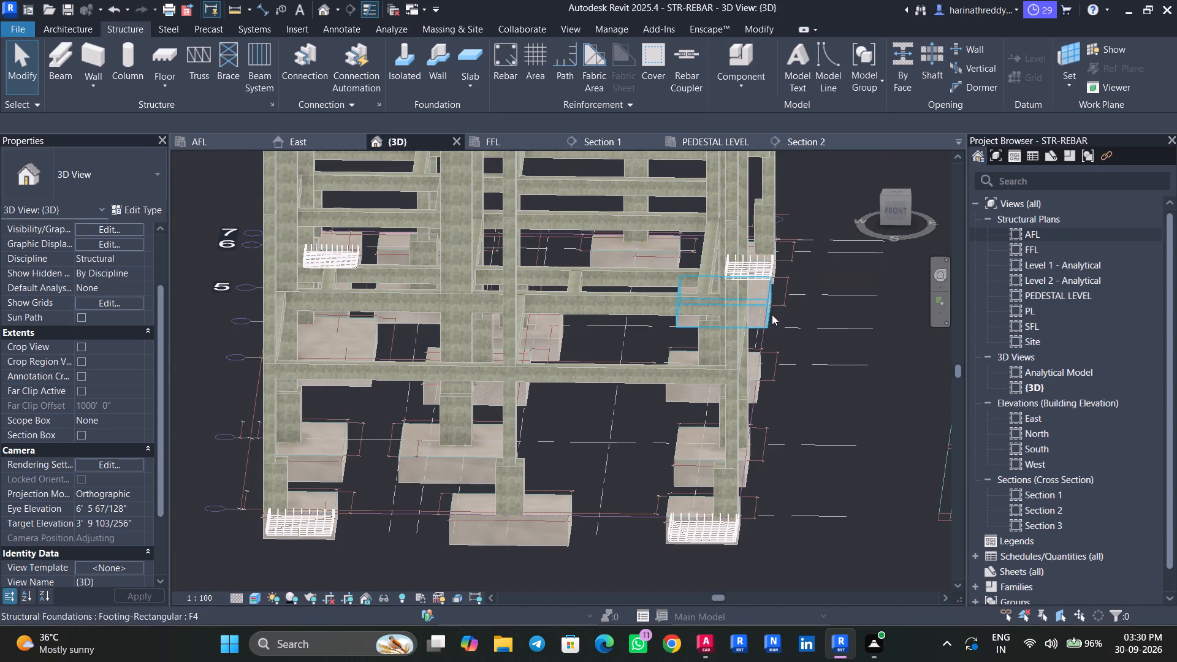
# Select each of the two crossing H12 rebar sets in the original CF1 footing in turn to check their spacing.
pyautogui.scroll(6, 348, 511)
pyautogui.scroll(-1, 270, 537)
pyautogui.scroll(2, 270, 537)
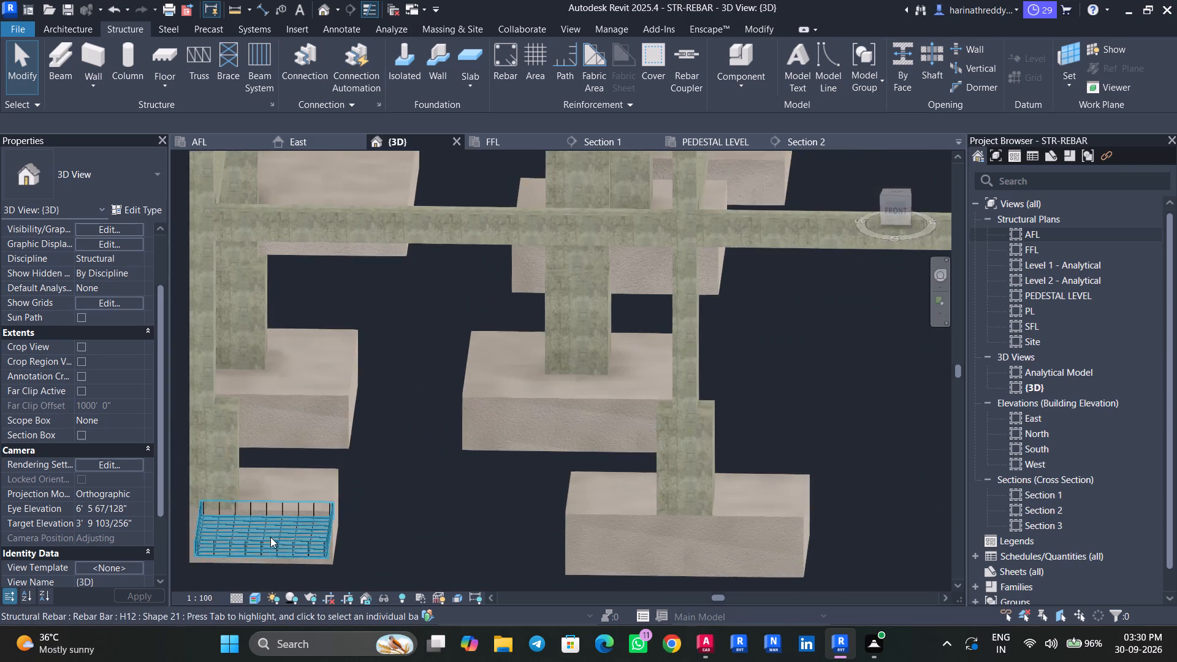
pyautogui.scroll(7, 270, 537)
pyautogui.scroll(-1, 285, 519)
pyautogui.scroll(1, 285, 519)
pyautogui.moveTo(285, 503); pyautogui.dragTo(351, 394, button='middle')
pyautogui.click(346, 389)
pyautogui.press('Escape')
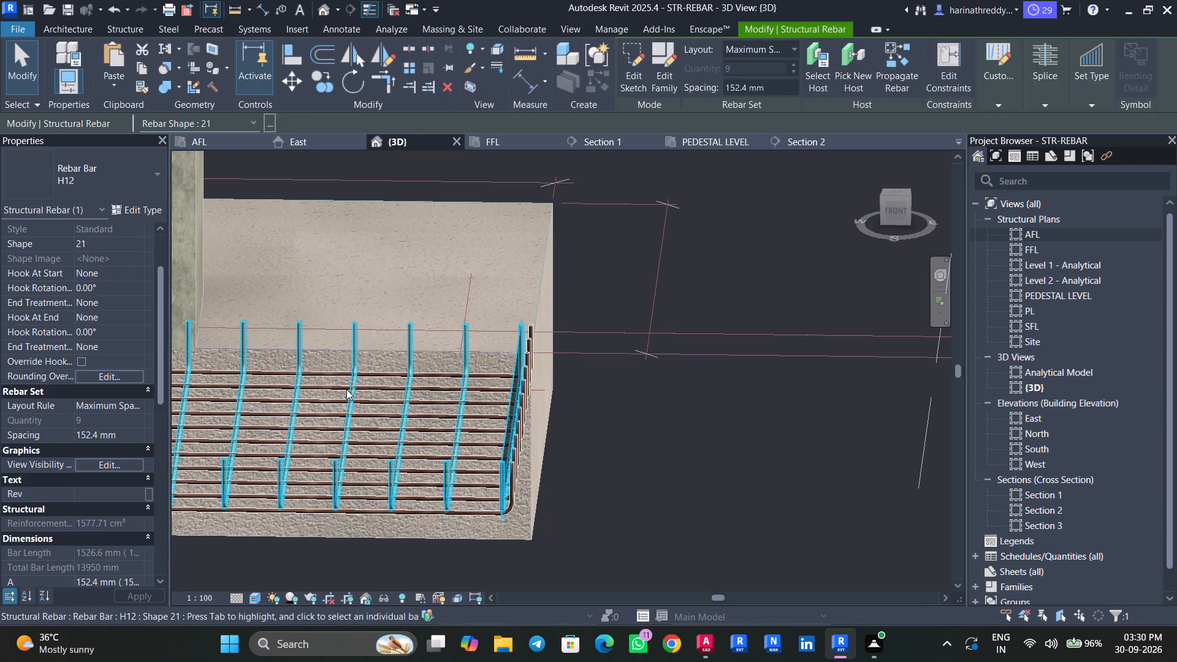
pyautogui.press('Escape')
pyautogui.press('Escape')
pyautogui.click(382, 360)
pyautogui.scroll(5, 382, 360)
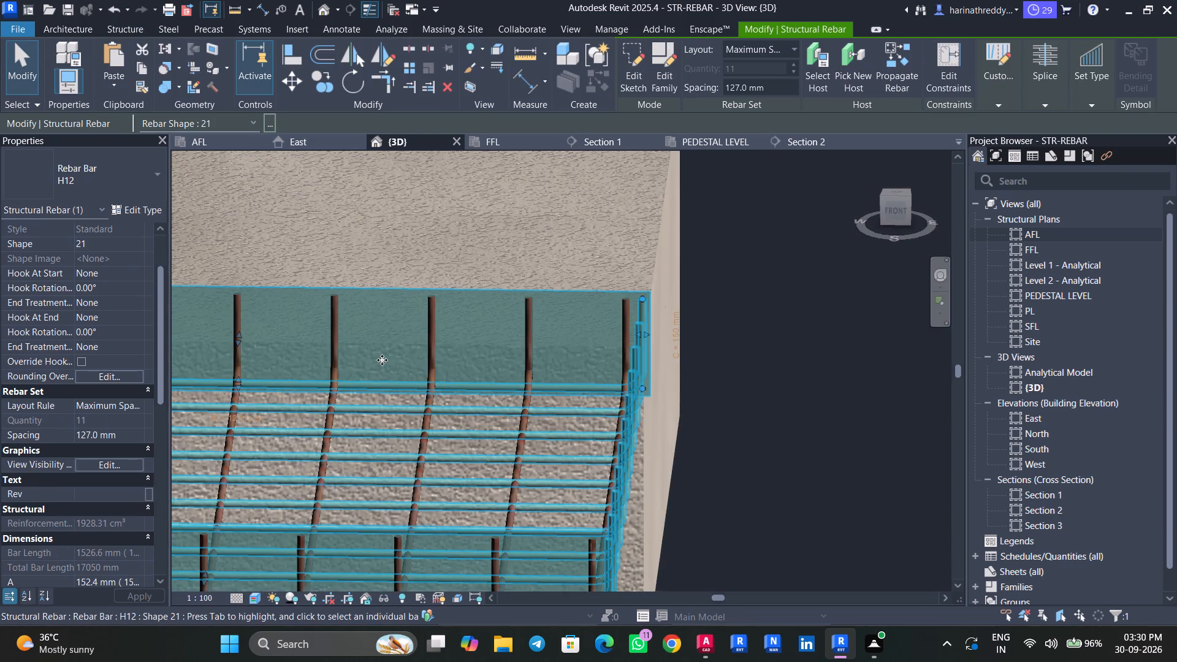
# Check the bar dimensions of the selected H12 set and the properties of its CF1 host footing in the 3D view.
pyautogui.press('Escape')
pyautogui.click(382, 360)
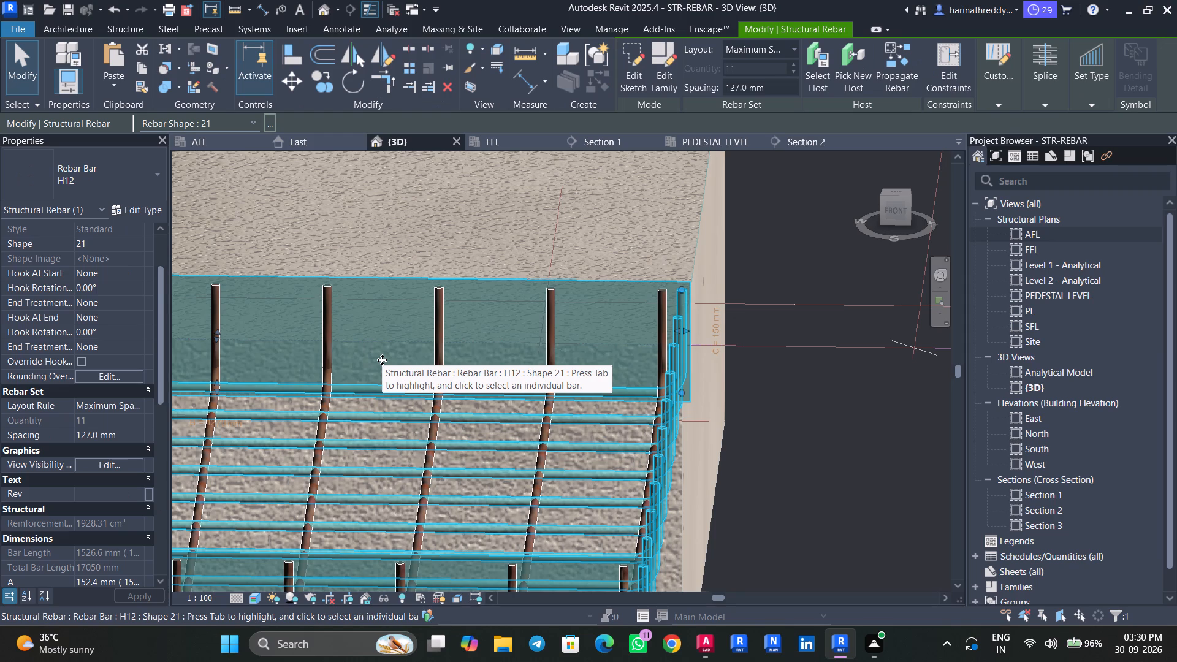
pyautogui.scroll(-4, 74, 501)
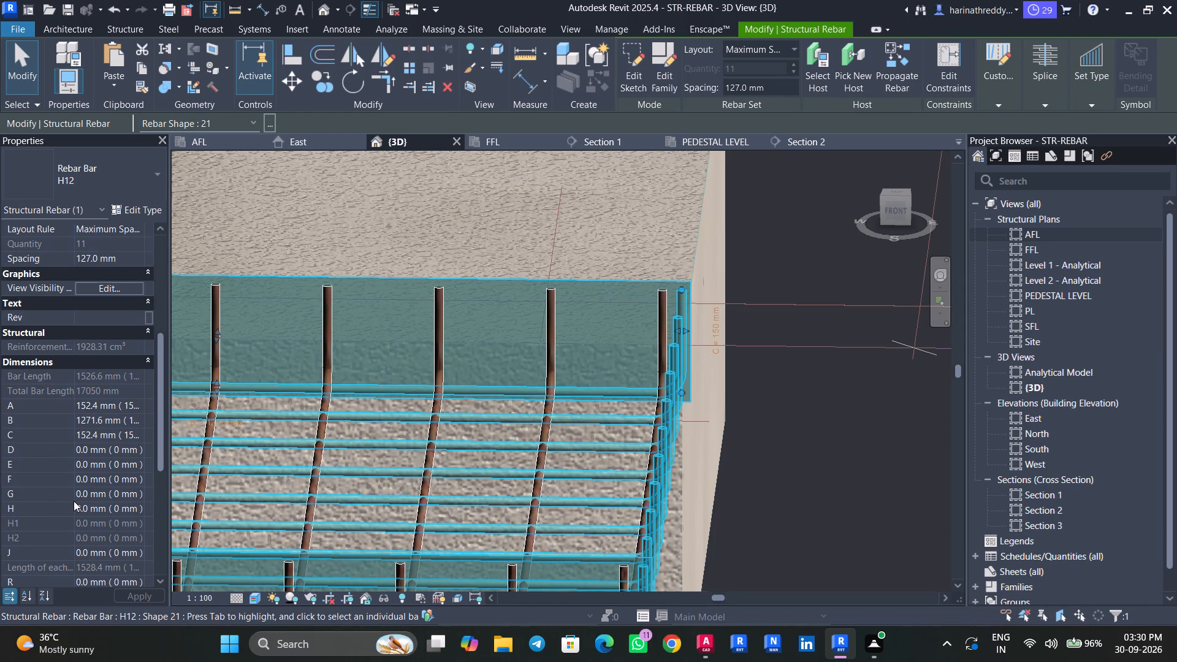
pyautogui.press('Escape')
pyautogui.press('Escape')
pyautogui.press('Escape')
pyautogui.press('Escape')
pyautogui.press('Escape')
pyautogui.click(479, 433)
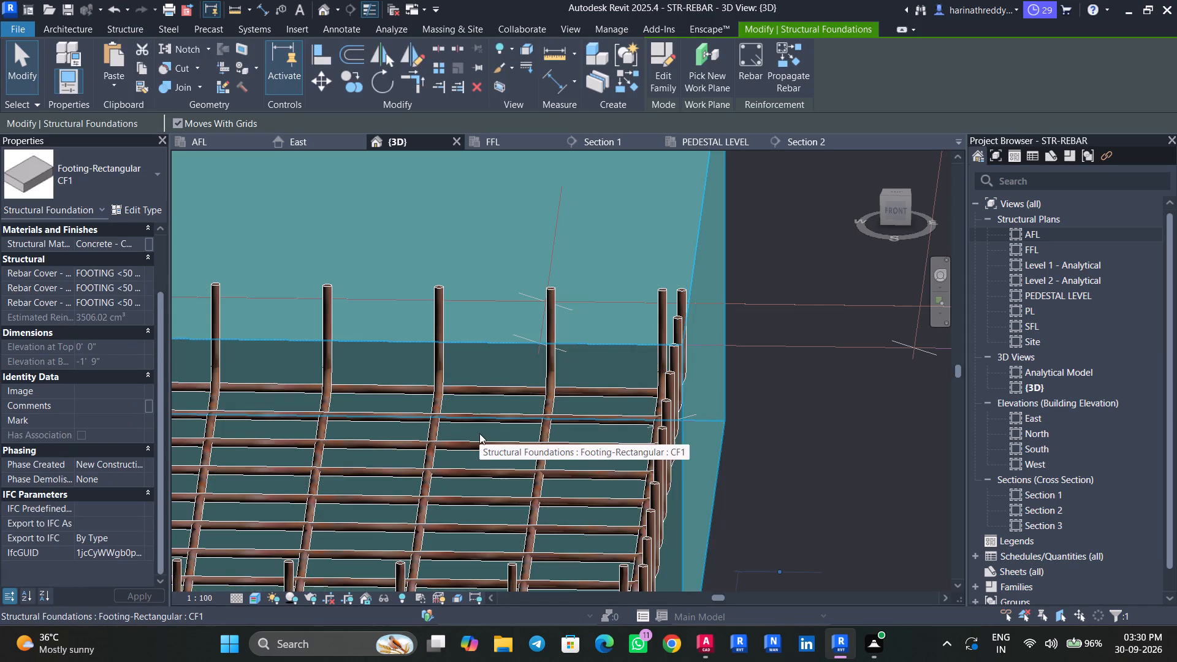
pyautogui.press('Escape')
pyautogui.press('Escape')
pyautogui.click(480, 433)
pyautogui.scroll(-10, 480, 433)
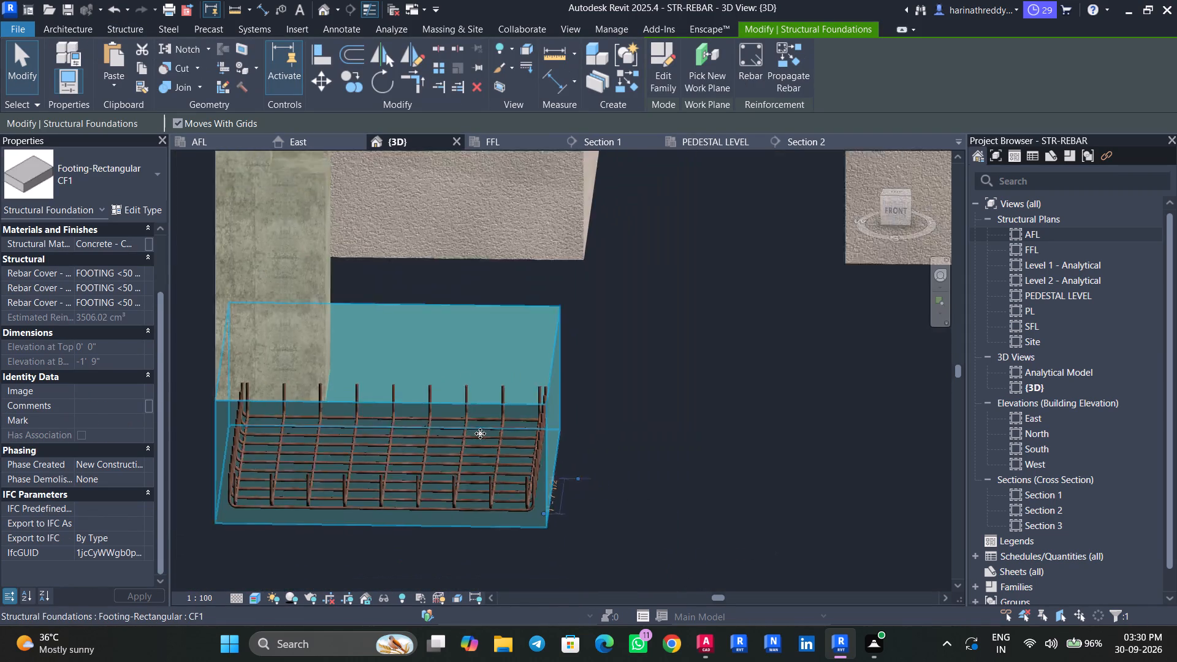
pyautogui.scroll(-7, 480, 433)
pyautogui.press('Escape')
pyautogui.press('Escape')
pyautogui.press('Escape')
pyautogui.press('Escape')
pyautogui.press('Escape')
# Review the footing layout in the AFL plan against the footing IDs, sizes and types in the AutoCAD isolated footing schedule.
pyautogui.click(196, 143)
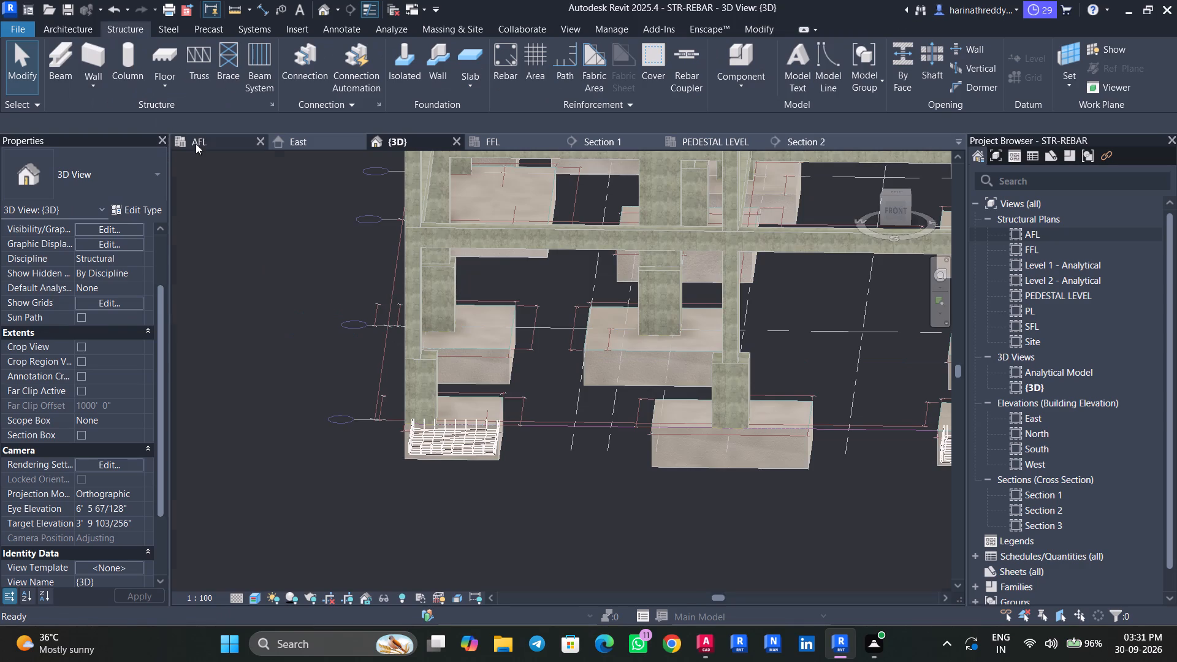
pyautogui.scroll(-4, 596, 377)
pyautogui.moveTo(565, 297); pyautogui.dragTo(604, 452, button='middle')
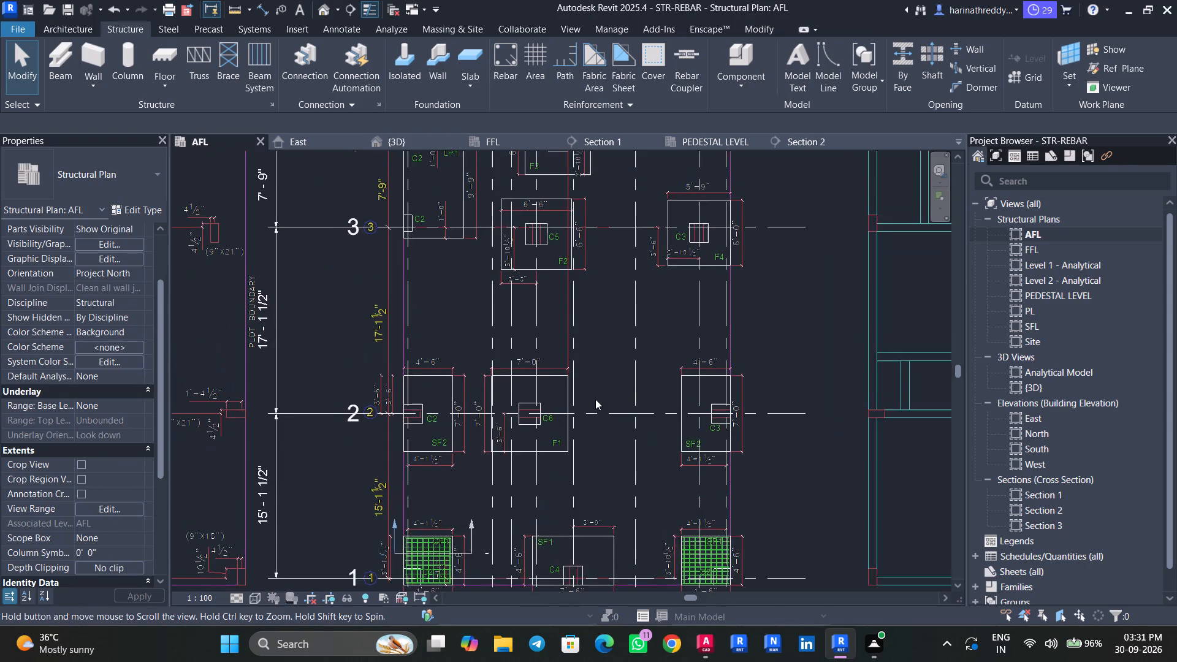
pyautogui.moveTo(585, 359); pyautogui.dragTo(610, 478, button='middle')
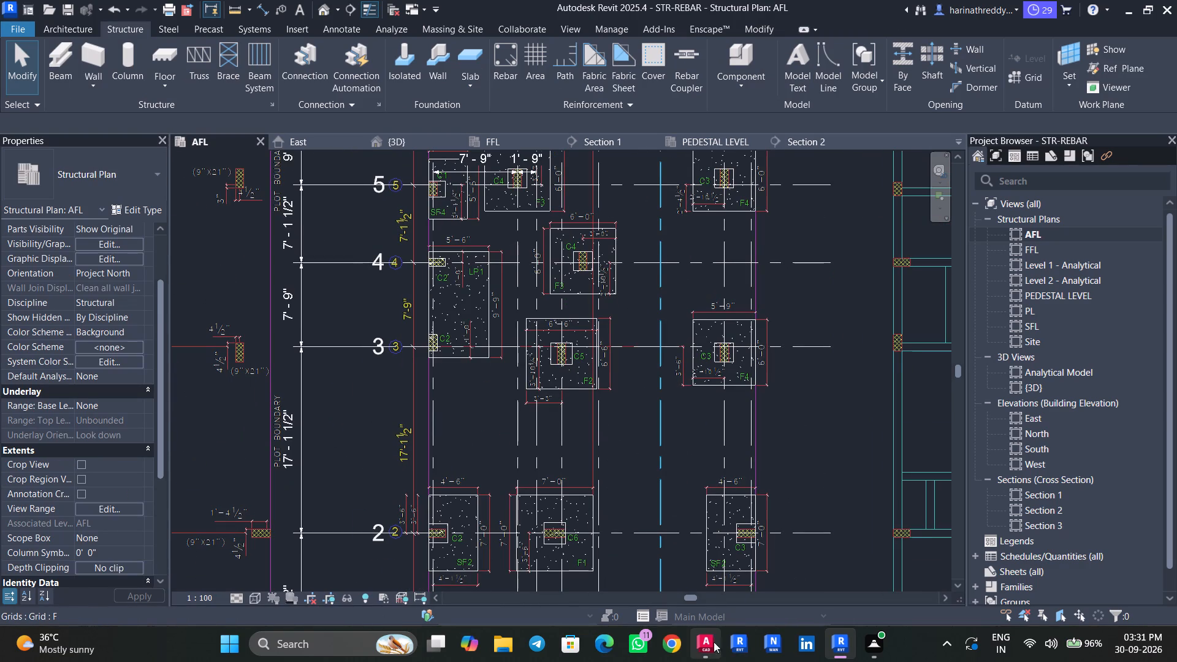
pyautogui.click(701, 606)
pyautogui.moveTo(300, 535); pyautogui.dragTo(519, 536, button='middle')
pyautogui.moveTo(300, 516); pyautogui.dragTo(552, 521, button='middle')
pyautogui.scroll(1, 551, 520)
pyautogui.moveTo(335, 528); pyautogui.dragTo(563, 536, button='middle')
pyautogui.moveTo(379, 538); pyautogui.dragTo(568, 539, button='middle')
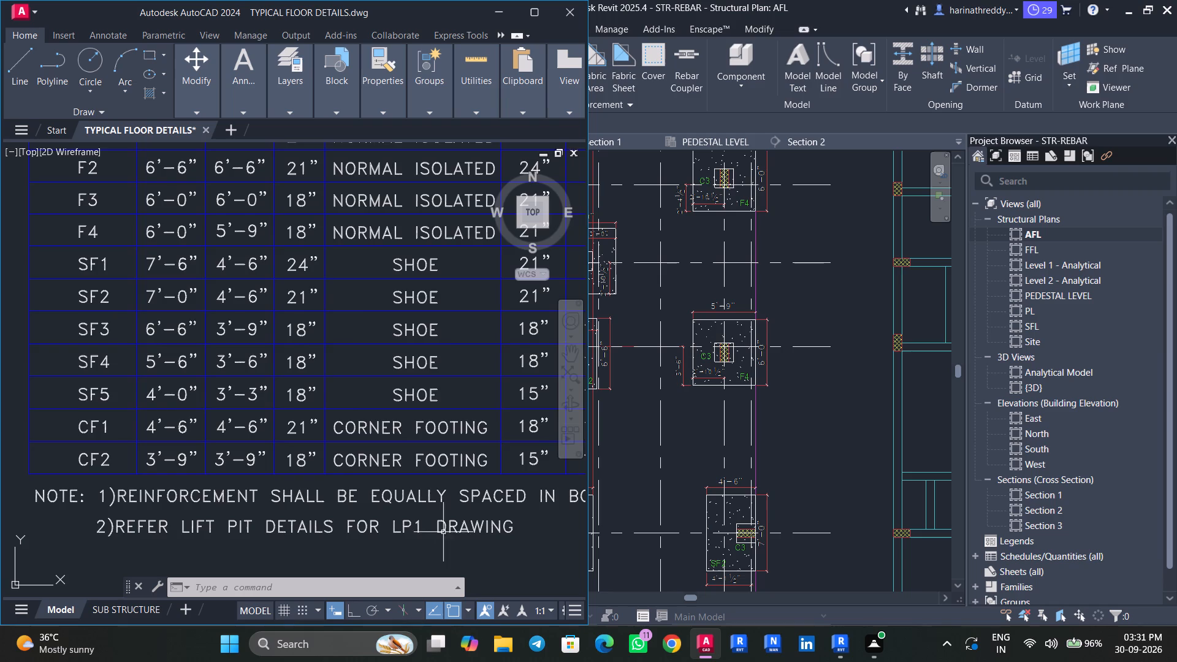
pyautogui.scroll(-1, 433, 536)
pyautogui.moveTo(436, 536); pyautogui.dragTo(392, 548, button='middle')
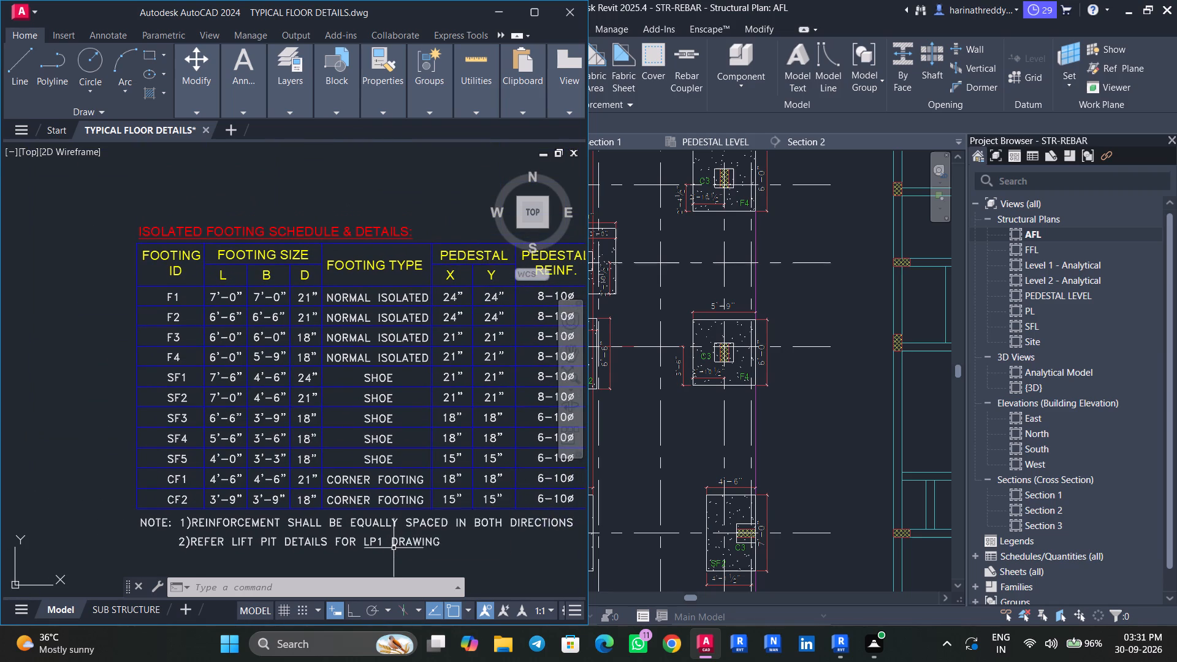
pyautogui.moveTo(414, 548); pyautogui.dragTo(237, 538, button='middle')
# In Revit, survey the footings across the AFL structural plan from grid 7 to grid 1 for those still without rebar.
pyautogui.click(488, 21)
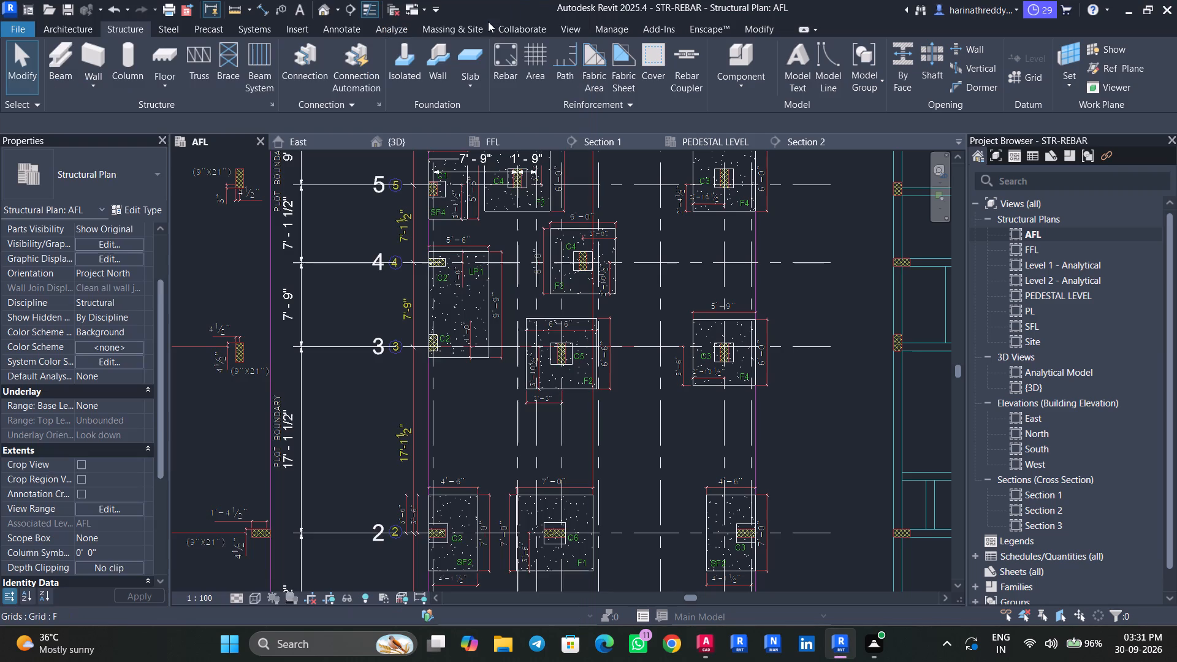
pyautogui.scroll(-5, 692, 398)
pyautogui.moveTo(614, 311); pyautogui.dragTo(582, 471, button='middle')
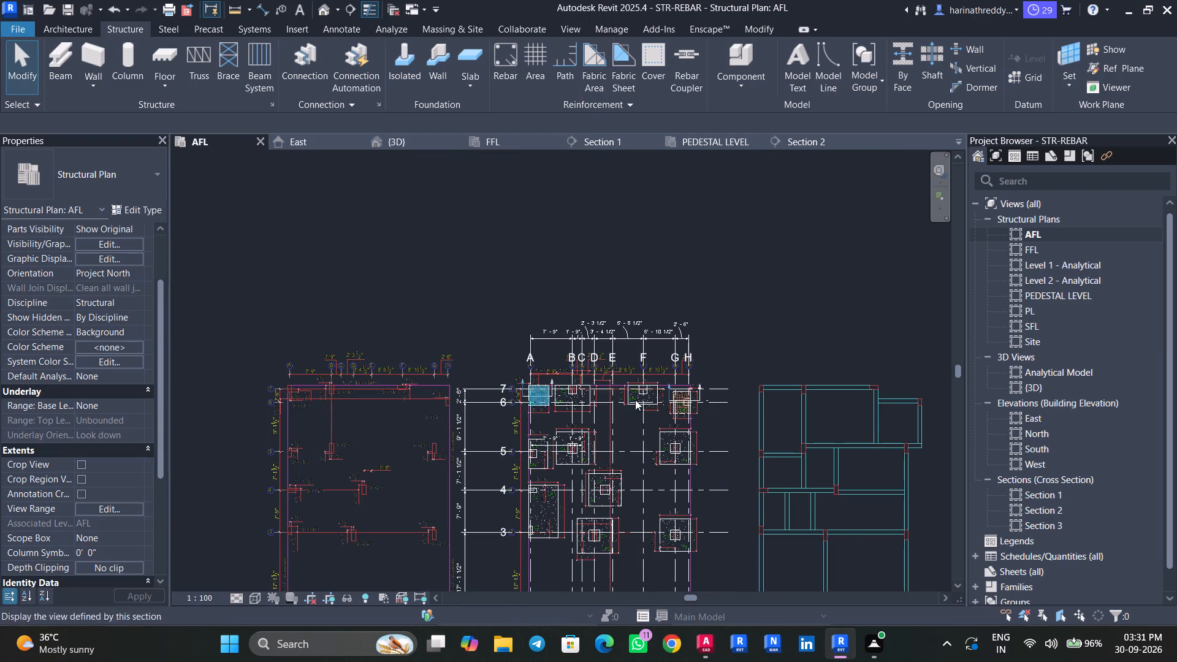
pyautogui.scroll(8, 703, 401)
pyautogui.scroll(1, 619, 453)
pyautogui.moveTo(520, 474); pyautogui.dragTo(732, 417, button='middle')
pyautogui.moveTo(677, 474); pyautogui.dragTo(631, 298, button='middle')
pyautogui.moveTo(658, 458); pyautogui.dragTo(617, 261, button='middle')
pyautogui.scroll(1, 654, 449)
pyautogui.moveTo(655, 470); pyautogui.dragTo(619, 249, button='middle')
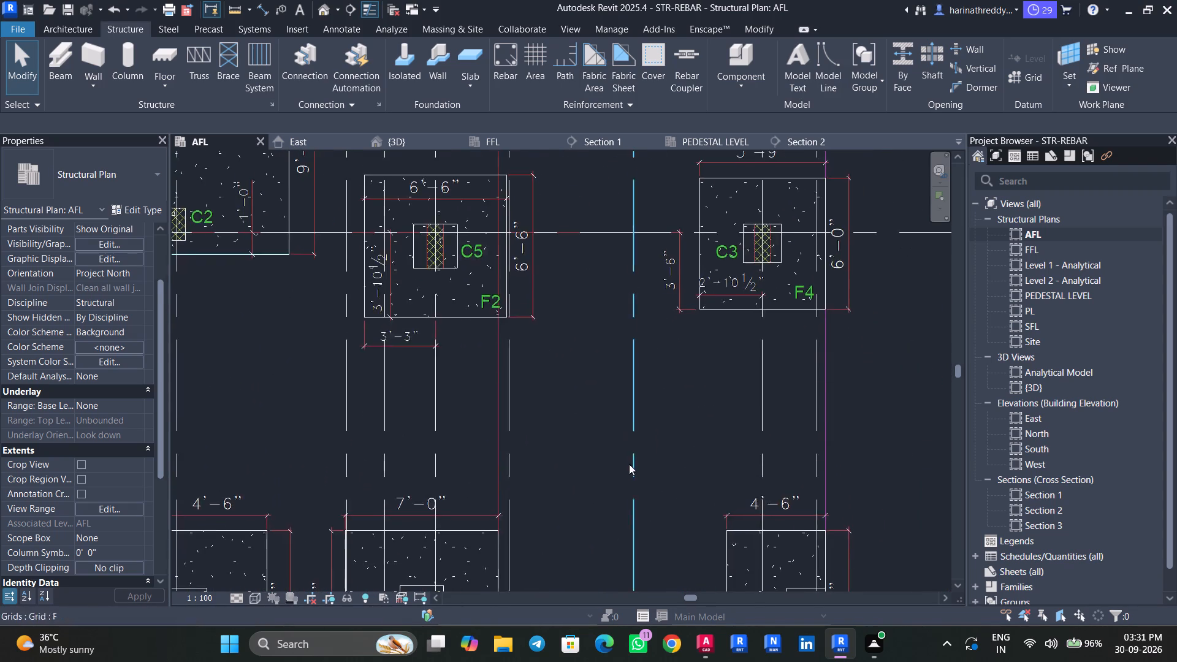
pyautogui.moveTo(629, 466); pyautogui.dragTo(623, 259, button='middle')
pyautogui.moveTo(642, 498); pyautogui.dragTo(630, 348, button='middle')
pyautogui.scroll(1, 636, 453)
pyautogui.moveTo(613, 496); pyautogui.dragTo(627, 336, button='middle')
pyautogui.scroll(-3, 620, 483)
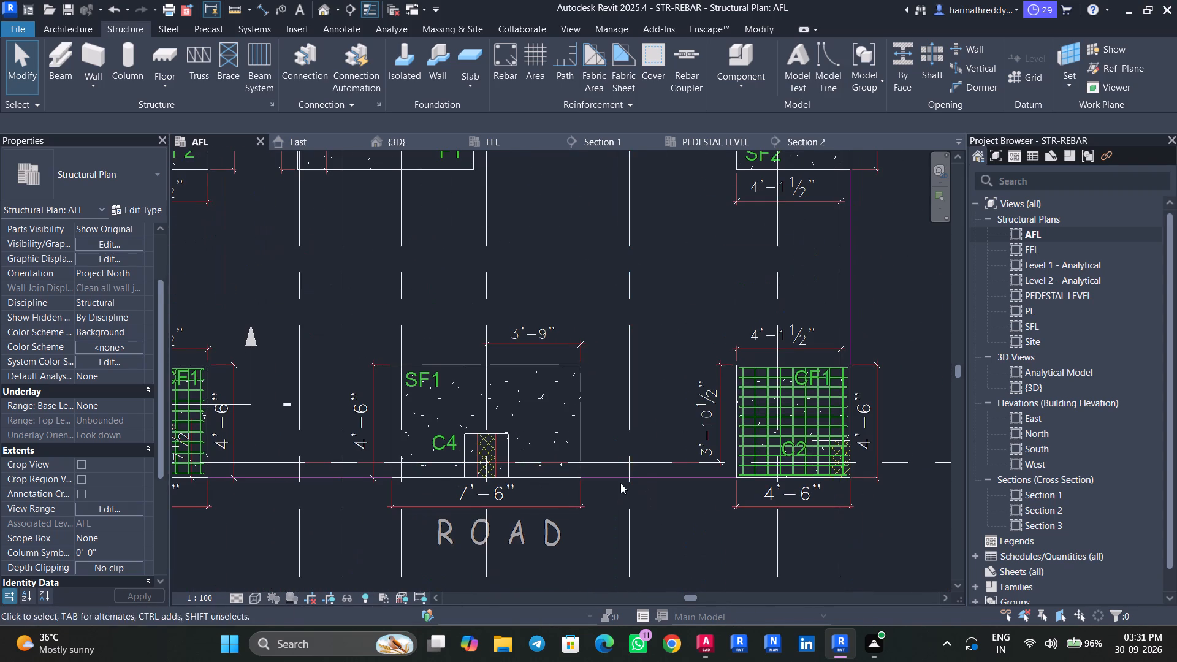
pyautogui.moveTo(608, 387); pyautogui.dragTo(656, 574, button='middle')
pyautogui.moveTo(636, 408); pyautogui.dragTo(657, 567, button='middle')
pyautogui.moveTo(641, 378); pyautogui.dragTo(680, 582, button='middle')
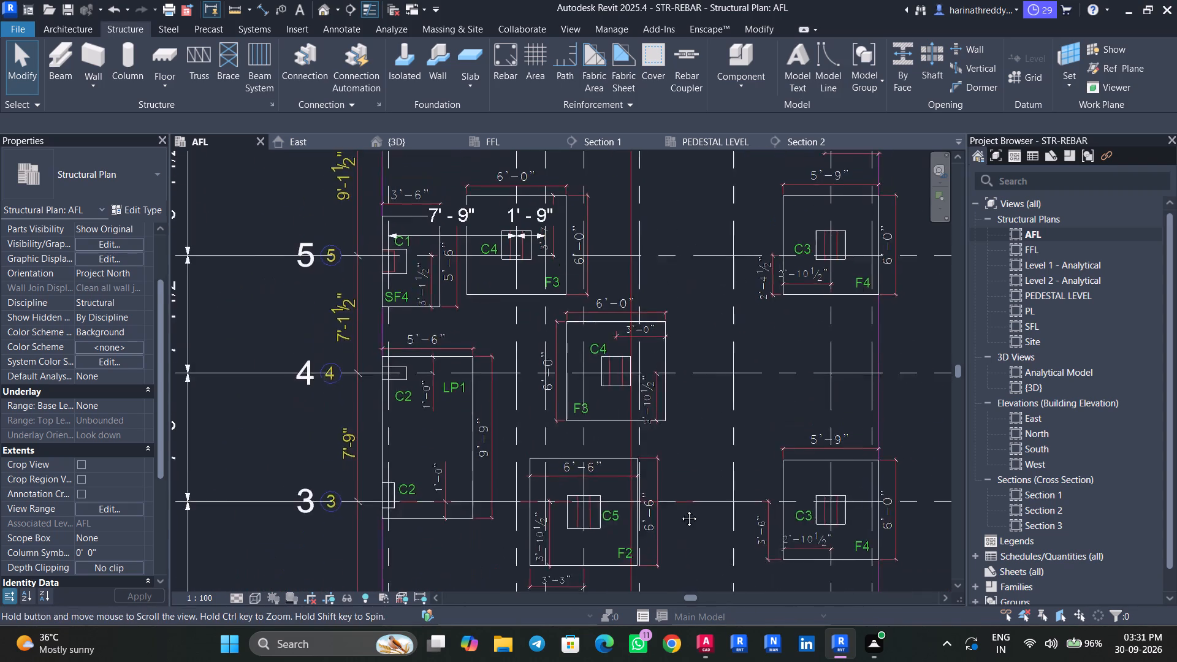
pyautogui.moveTo(679, 390); pyautogui.dragTo(713, 613, button='middle')
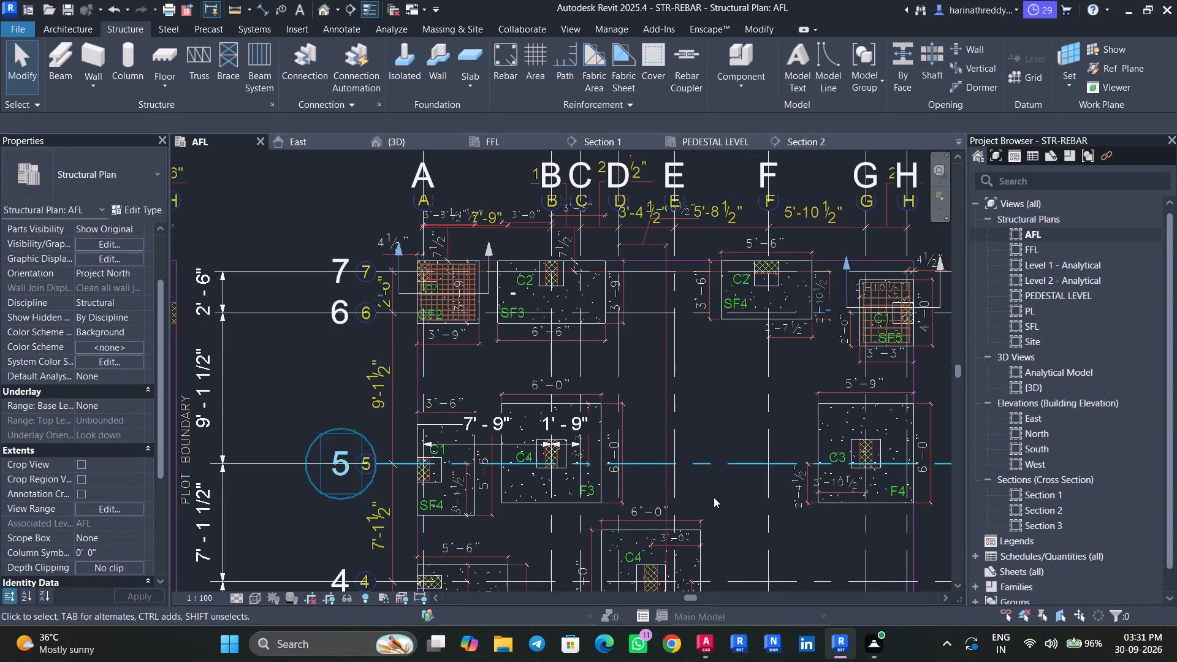
pyautogui.scroll(4, 875, 364)
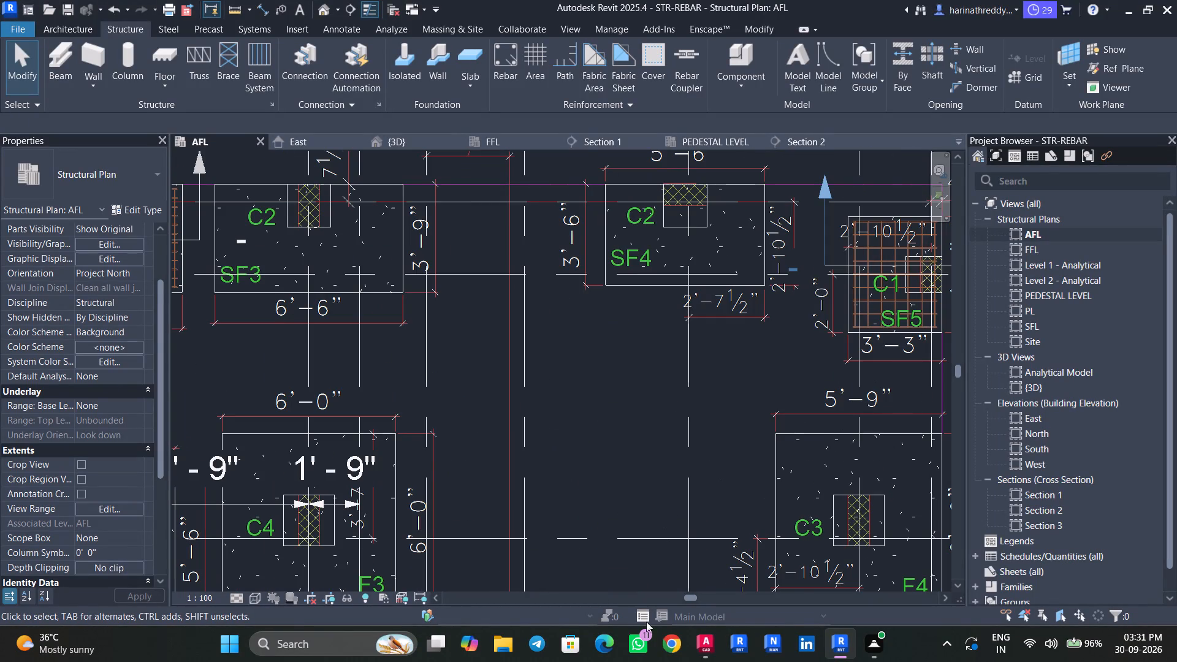
# Read the SF4 row of the AutoCAD footing schedule, covering its size, bottom reinforcement along both sides and number of footings.
pyautogui.click(710, 639)
pyautogui.moveTo(404, 515); pyautogui.dragTo(561, 511, button='middle')
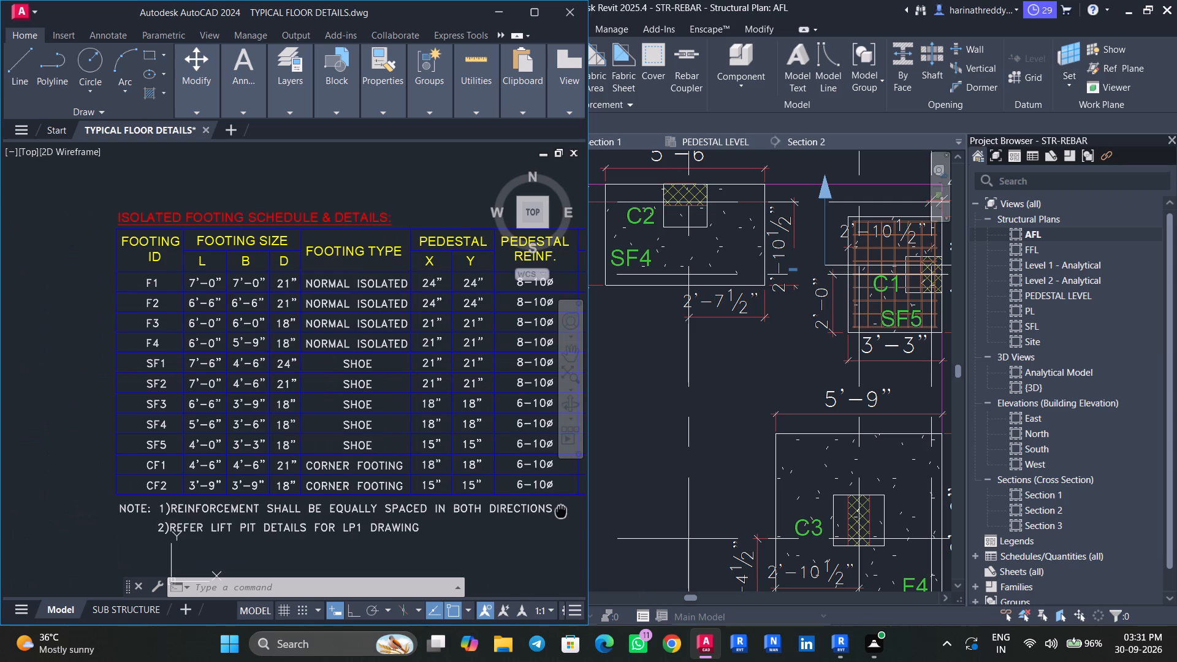
pyautogui.moveTo(561, 511); pyautogui.dragTo(330, 512, button='middle')
pyautogui.moveTo(360, 527); pyautogui.dragTo(263, 501, button='middle')
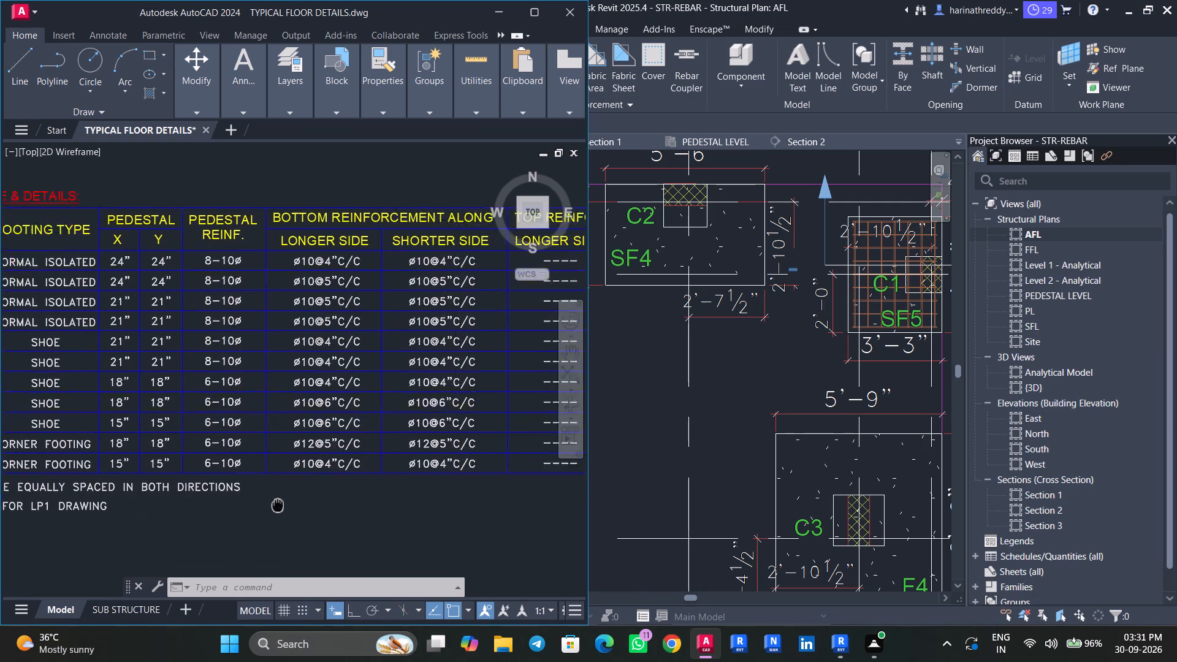
pyautogui.moveTo(263, 501); pyautogui.dragTo(107, 503, button='middle')
pyautogui.moveTo(200, 495); pyautogui.dragTo(568, 526, button='middle')
pyautogui.moveTo(398, 523); pyautogui.dragTo(148, 503, button='middle')
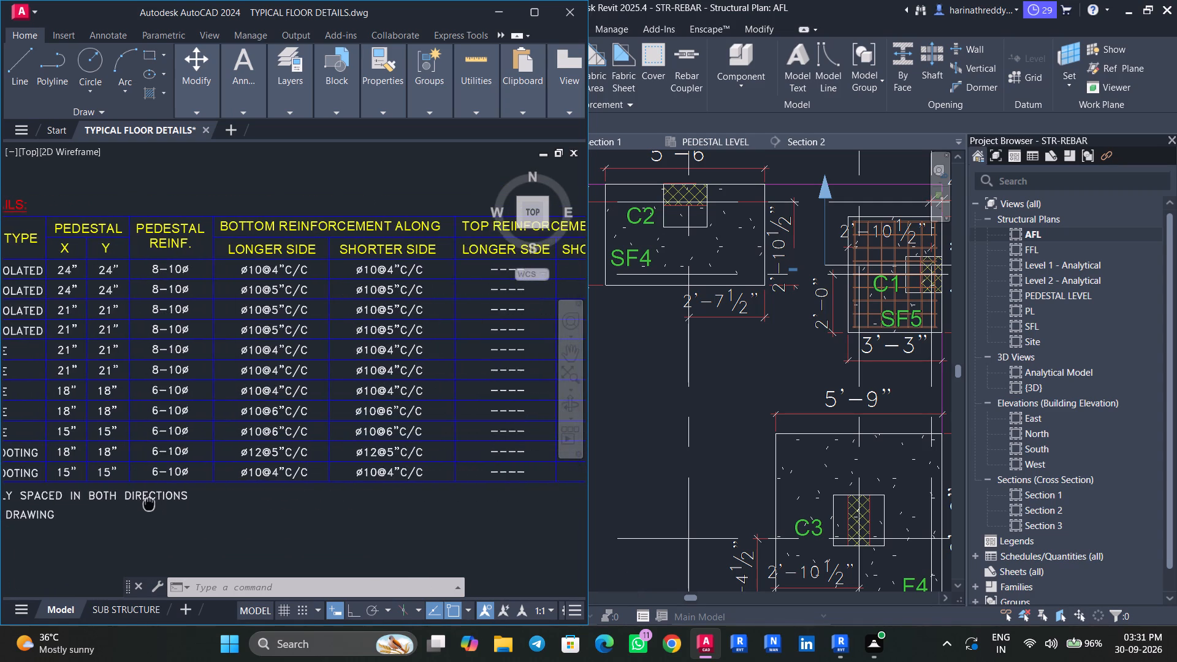
pyautogui.moveTo(148, 503); pyautogui.dragTo(364, 525, button='middle')
pyautogui.scroll(1, 364, 524)
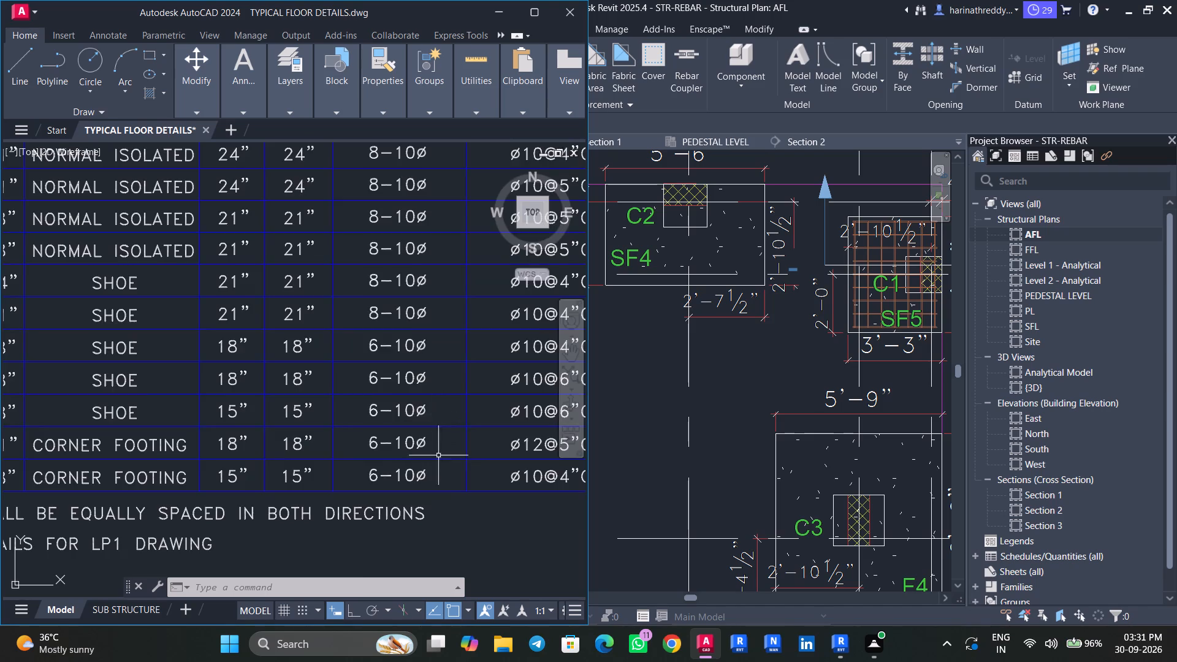
pyautogui.scroll(-3, 447, 470)
pyautogui.scroll(2, 346, 451)
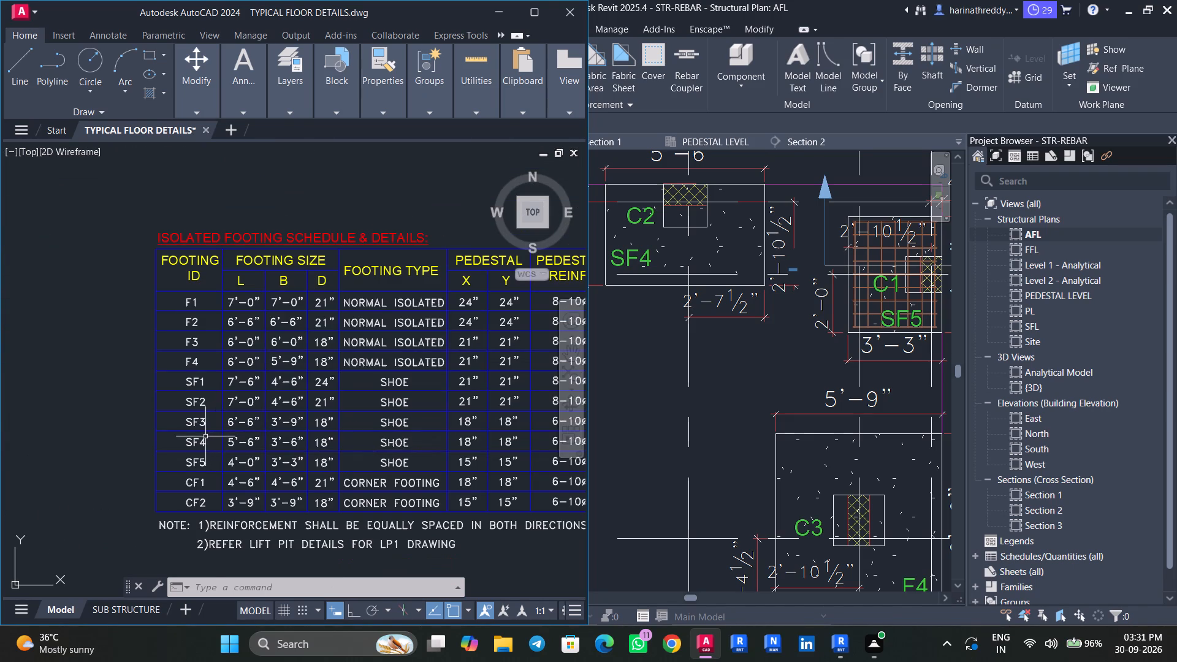
pyautogui.click(205, 436)
pyautogui.click(376, 440)
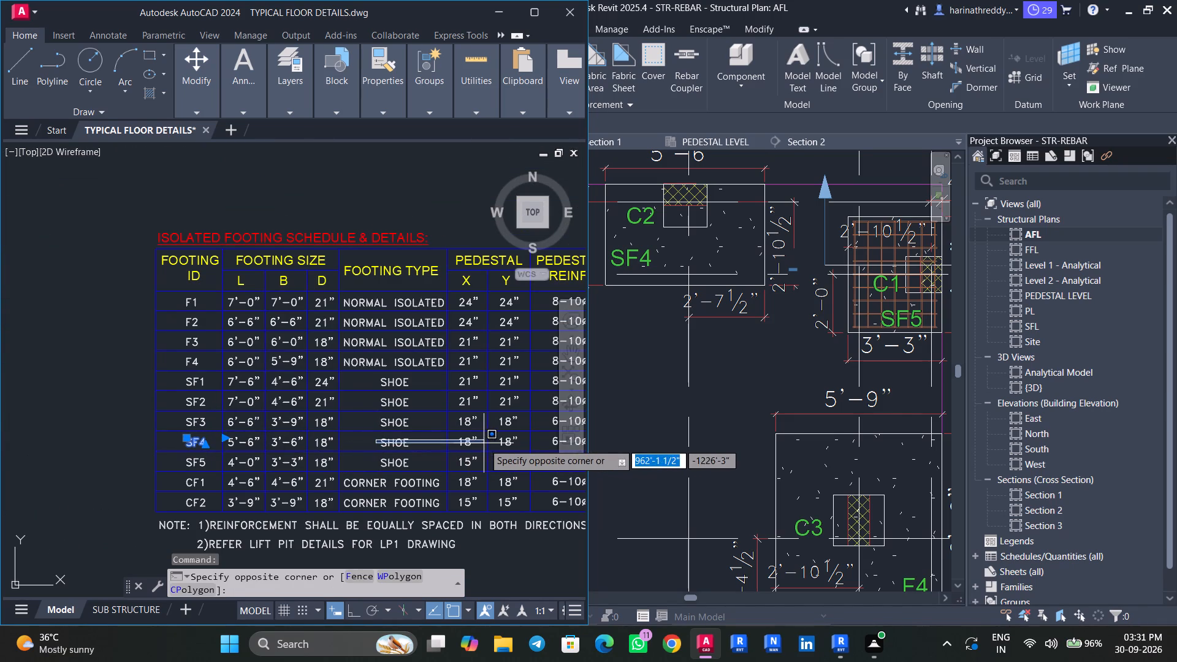
pyautogui.click(484, 443)
pyautogui.moveTo(485, 443); pyautogui.dragTo(226, 443, button='middle')
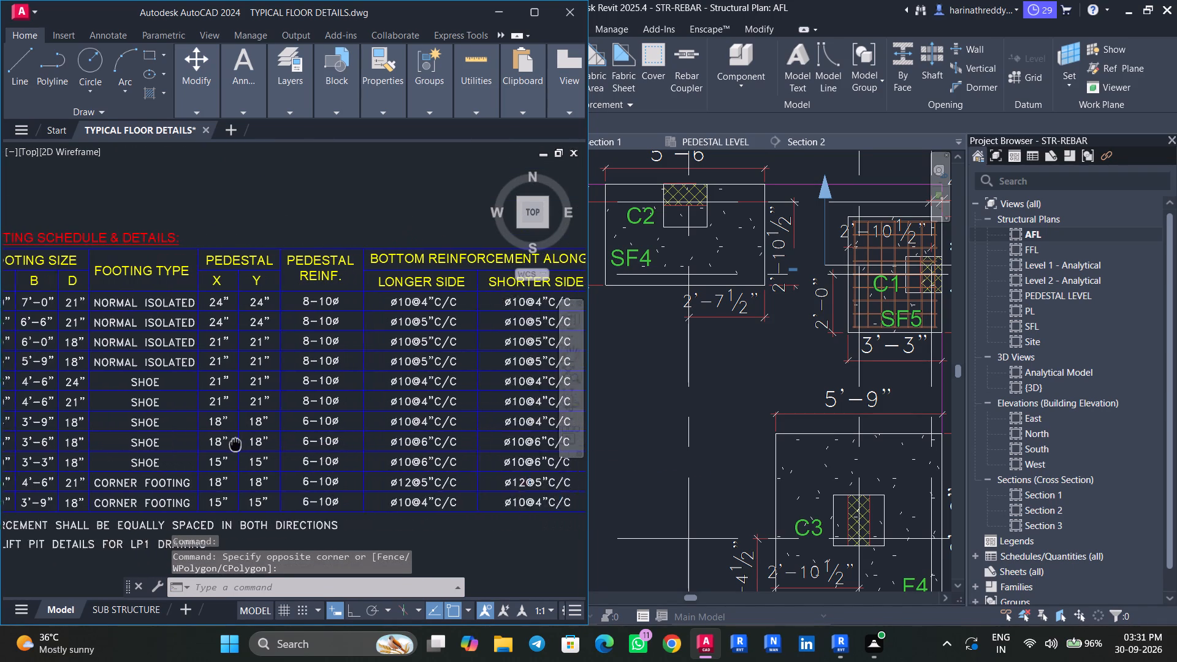
pyautogui.moveTo(226, 443); pyautogui.dragTo(202, 443, button='middle')
pyautogui.click(400, 439)
pyautogui.moveTo(432, 441); pyautogui.dragTo(362, 443, button='middle')
pyautogui.moveTo(471, 447); pyautogui.dragTo(220, 455, button='middle')
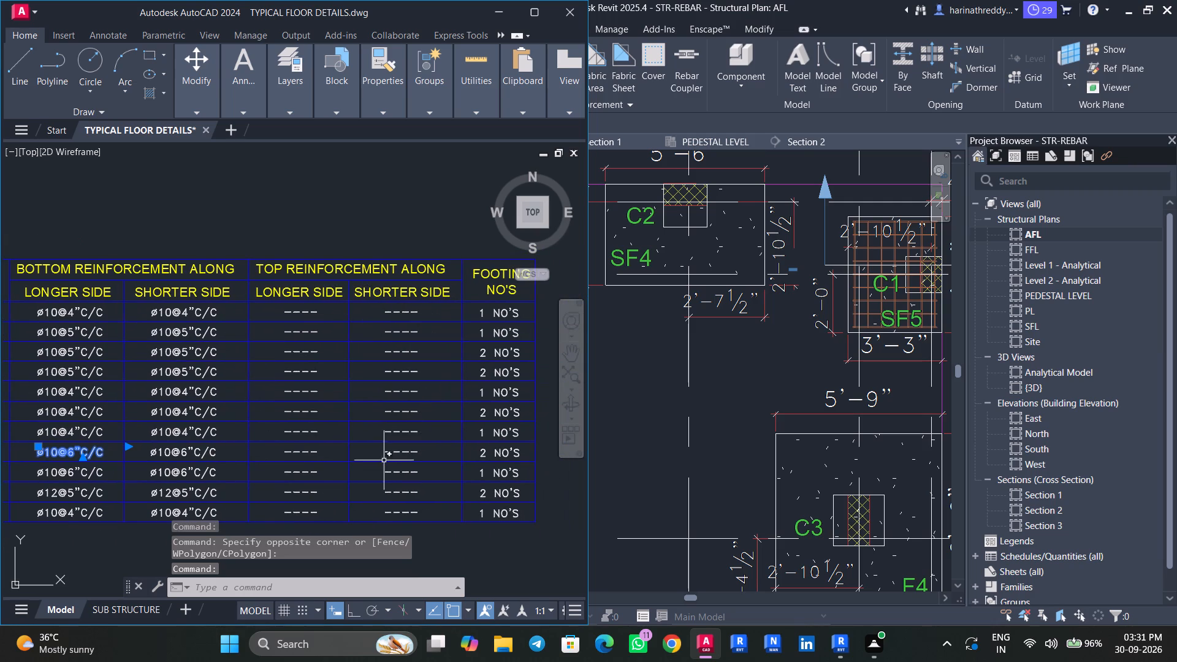
# In the Revit AFL plan, draw a section lengthwise through the SF4 footing on grid F, looking toward grid 7.
pyautogui.click(487, 13)
pyautogui.scroll(-4, 502, 271)
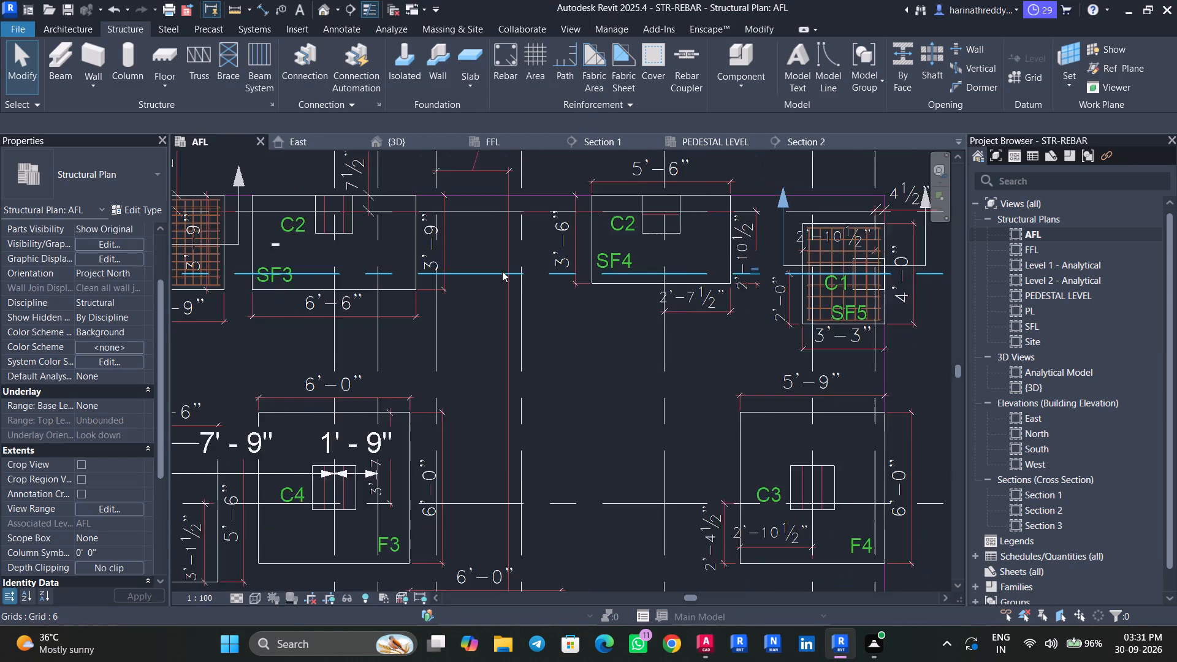
pyautogui.press('Escape')
pyautogui.press('Escape')
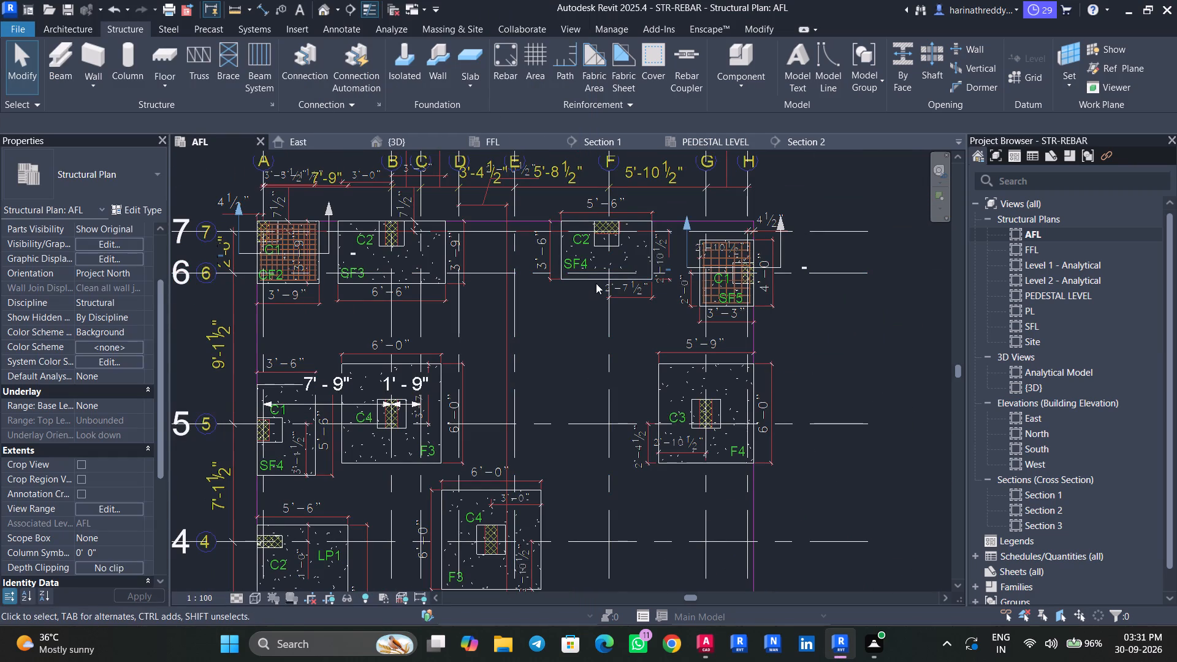
pyautogui.scroll(4, 596, 283)
pyautogui.moveTo(585, 290); pyautogui.dragTo(461, 386, button='middle')
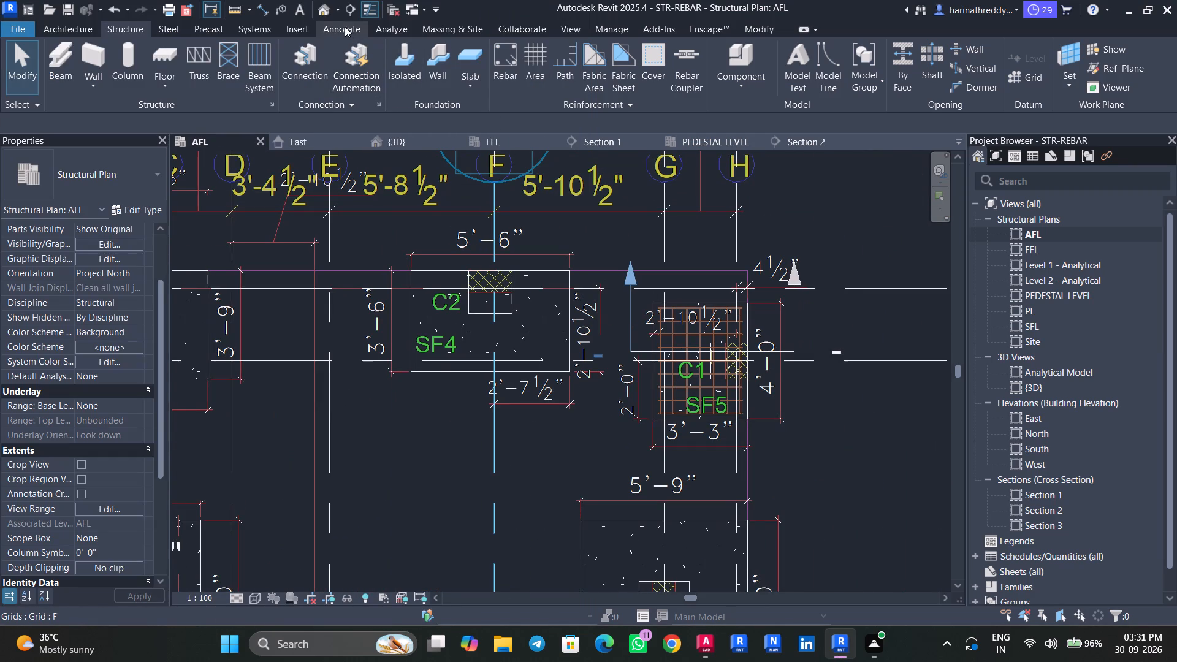
pyautogui.click(352, 15)
pyautogui.click(360, 315)
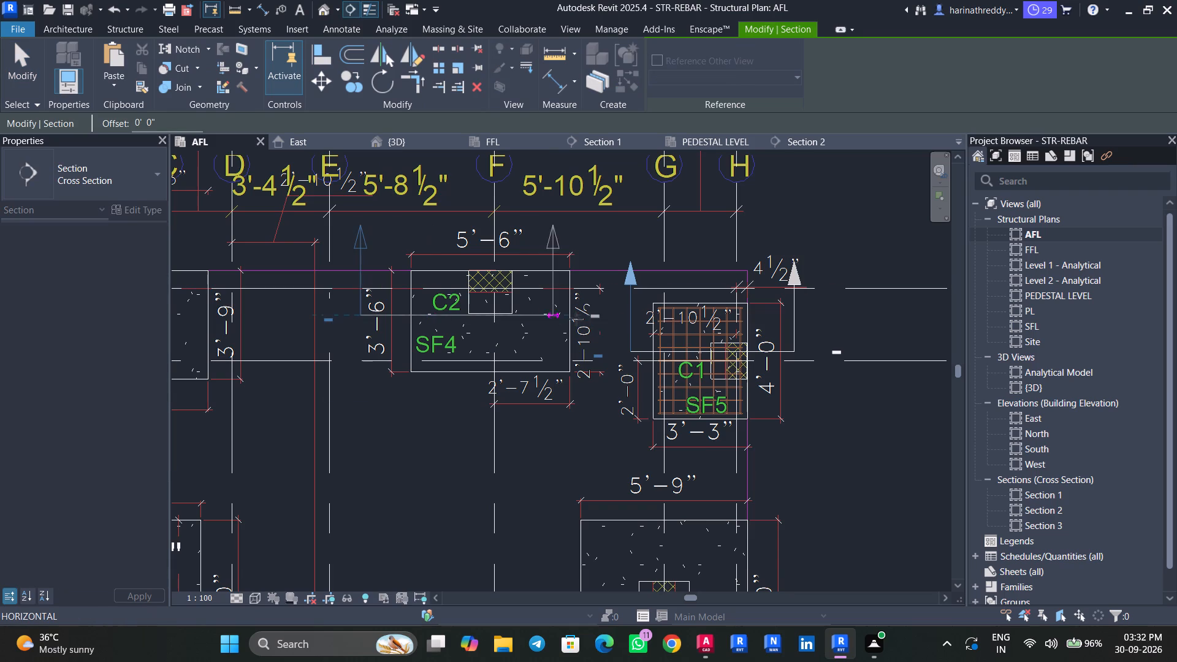
pyautogui.click(616, 321)
pyautogui.press('Escape')
pyautogui.press('Escape')
pyautogui.press('Escape')
# Shorten the new SF4 section's view depth to the footing's outer edge, a far clip offset of about 1' 7".
pyautogui.moveTo(527, 256); pyautogui.dragTo(529, 413, button='middle')
pyautogui.click(617, 411)
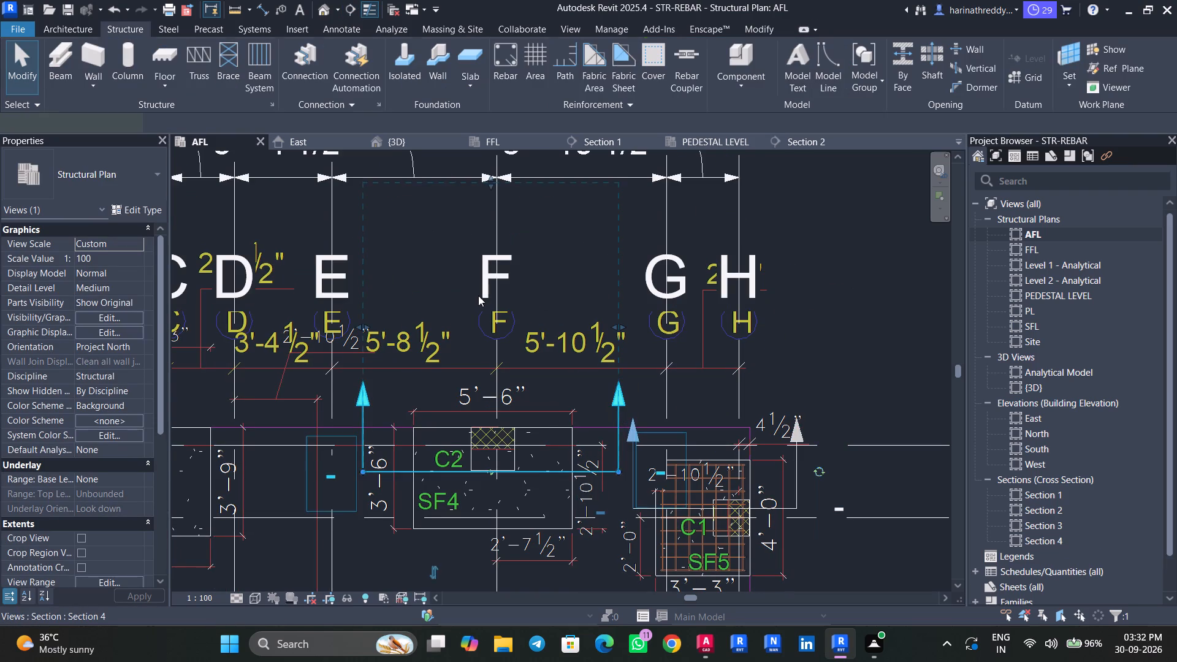
pyautogui.scroll(-3, 479, 292)
pyautogui.moveTo(486, 222); pyautogui.dragTo(498, 375)
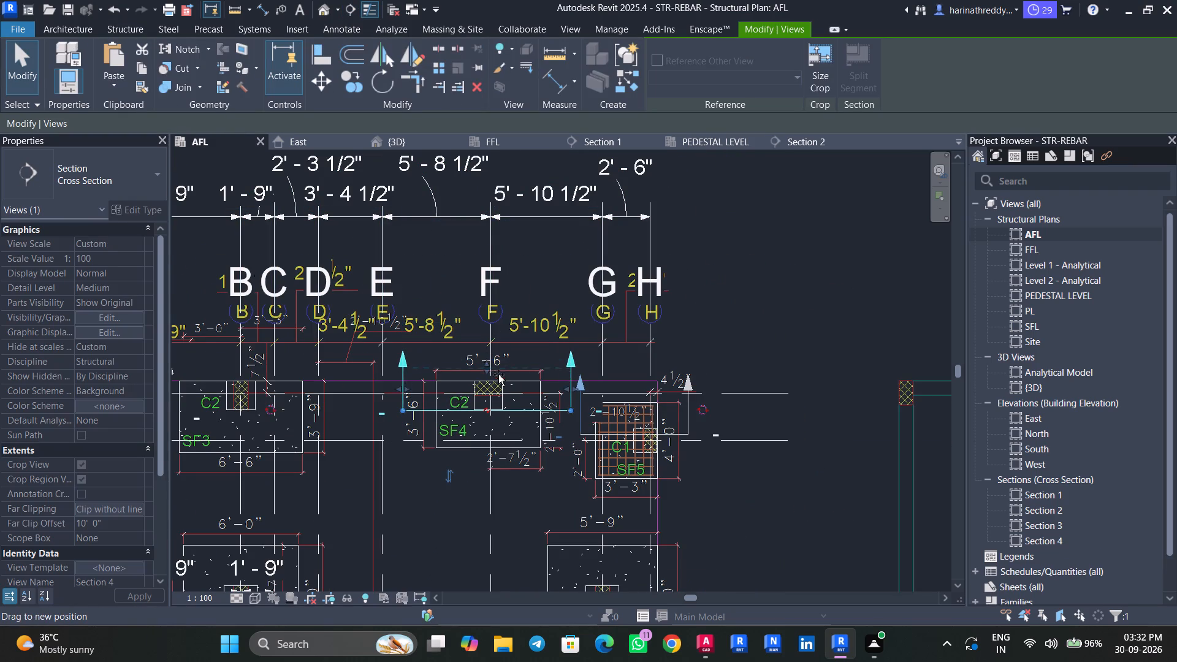
pyautogui.moveTo(498, 375); pyautogui.dragTo(499, 382)
# Open the new SF4 section's view and crop it to a short band just above and below the footing.
pyautogui.scroll(4, 449, 398)
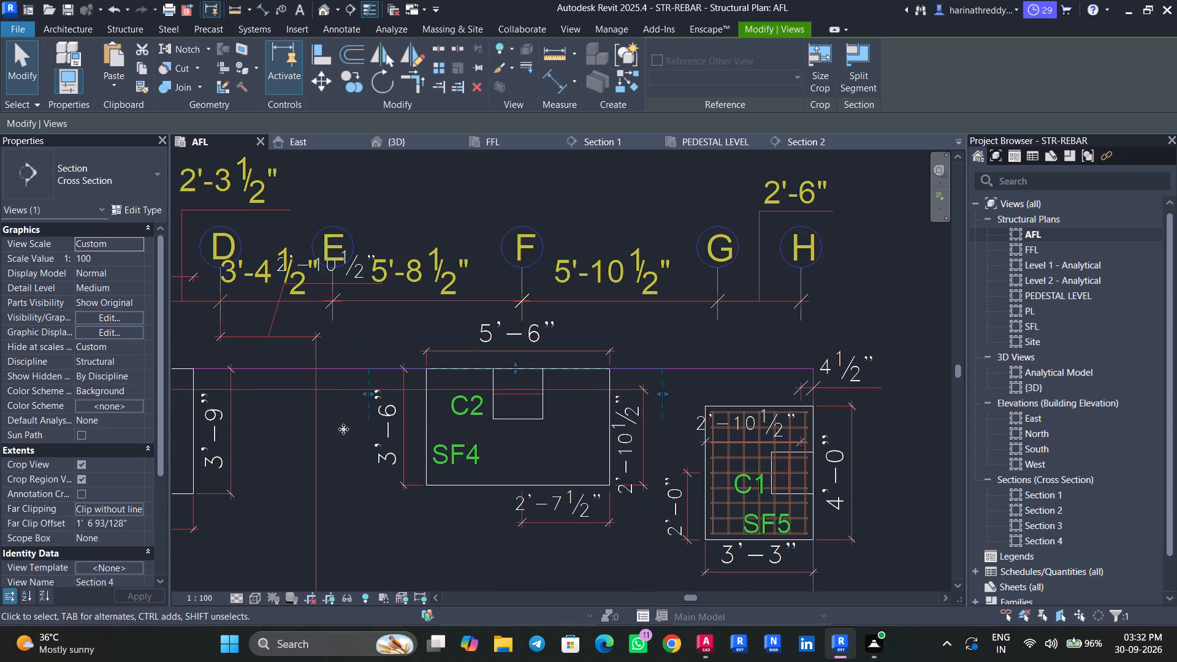
pyautogui.rightClick(368, 368)
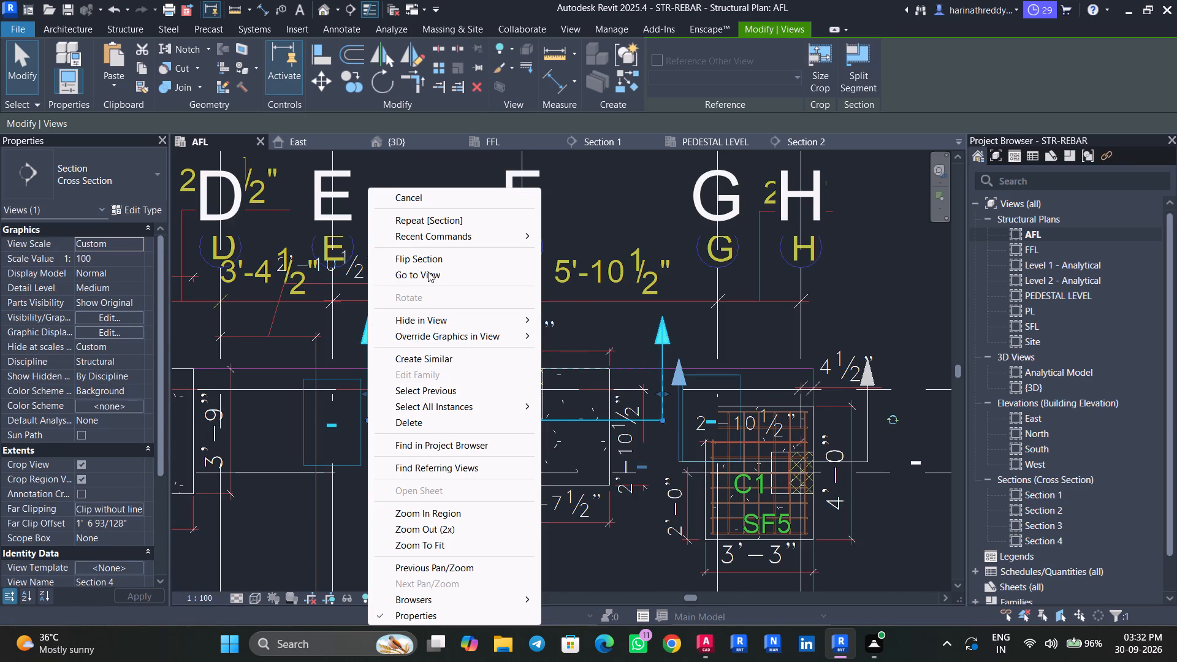
pyautogui.click(428, 272)
pyautogui.scroll(5, 579, 353)
pyautogui.click(589, 465)
pyautogui.scroll(-2, 589, 465)
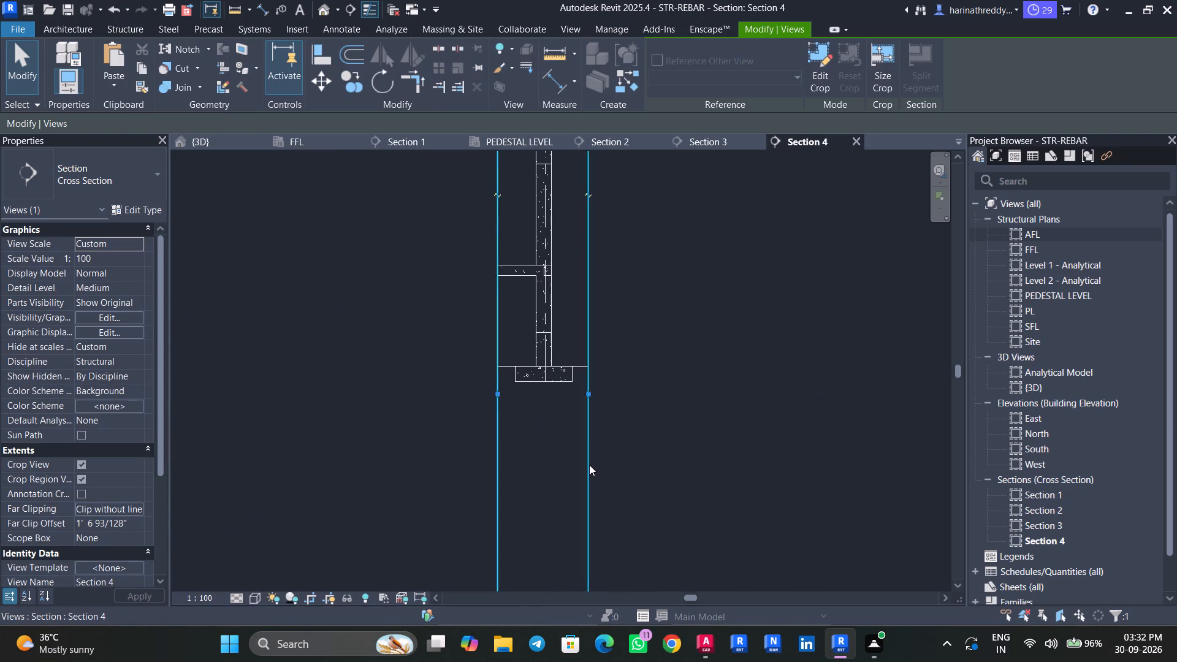
pyautogui.scroll(-2, 589, 465)
pyautogui.moveTo(589, 465); pyautogui.dragTo(569, 387, button='middle')
pyautogui.moveTo(550, 476); pyautogui.dragTo(547, 420, button='middle')
pyautogui.moveTo(539, 517); pyautogui.dragTo(546, 324)
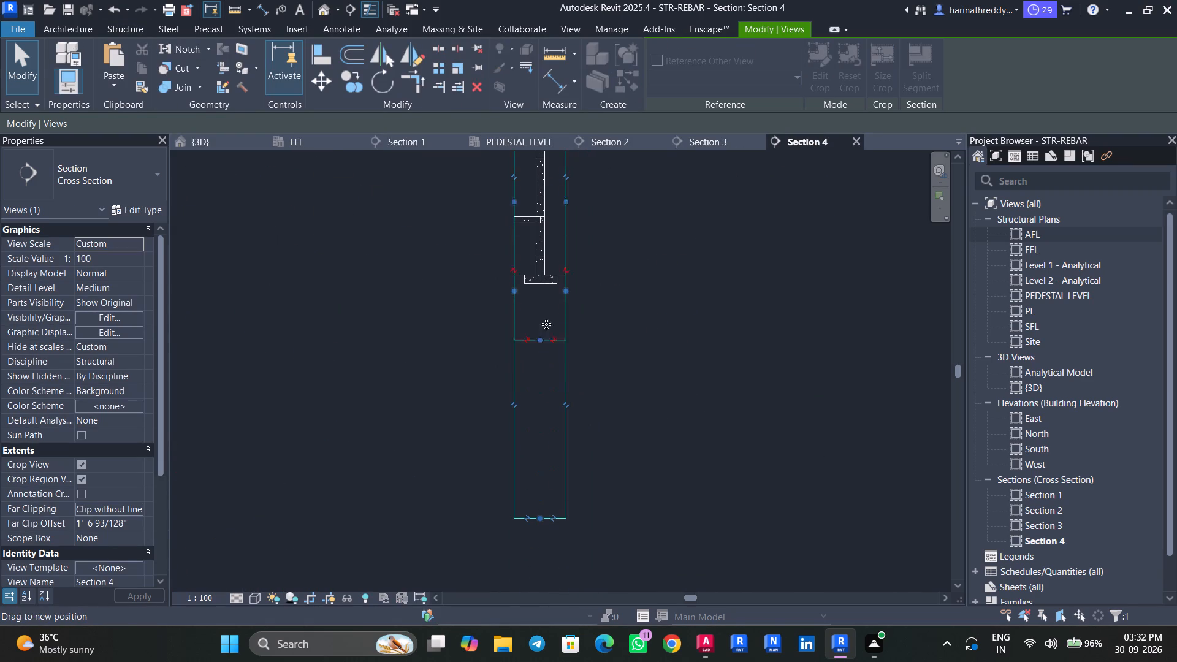
pyautogui.moveTo(546, 324); pyautogui.dragTo(546, 305)
pyautogui.moveTo(614, 332); pyautogui.dragTo(640, 538, button='middle')
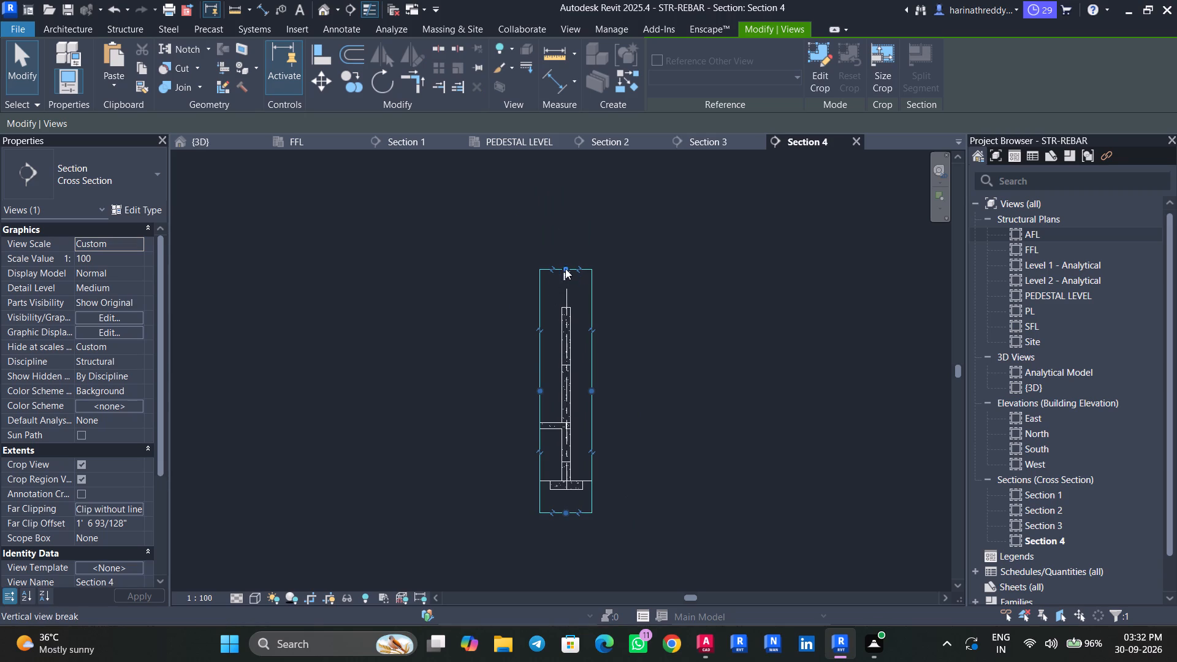
pyautogui.moveTo(565, 268); pyautogui.dragTo(568, 462)
pyautogui.scroll(10, 558, 480)
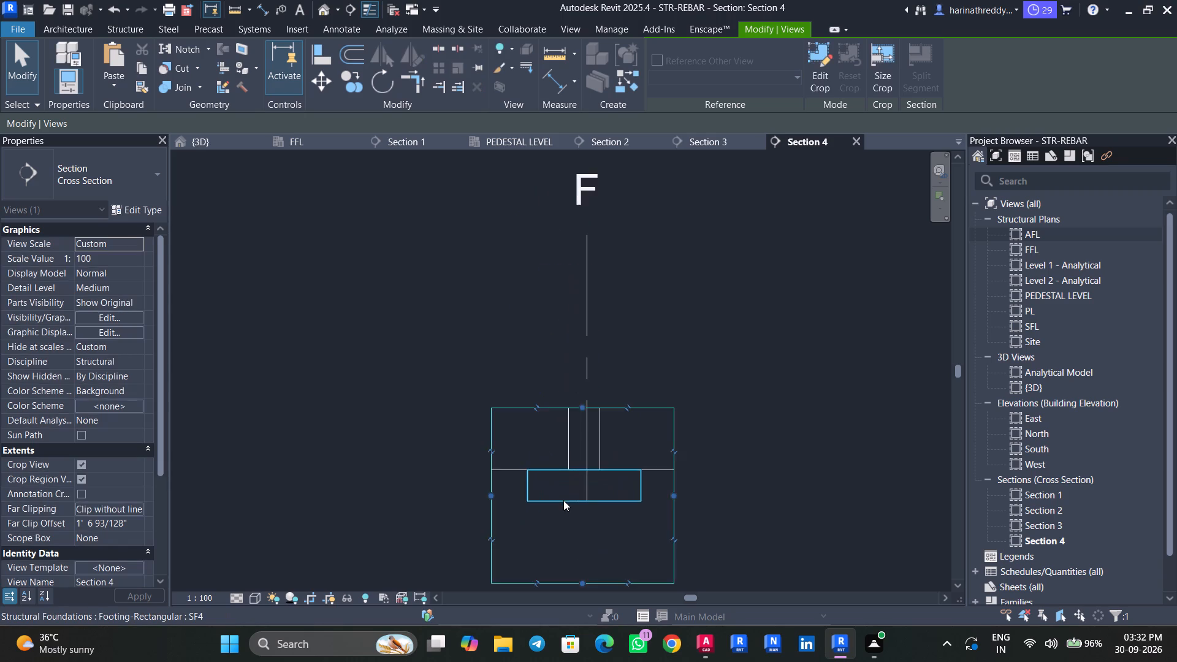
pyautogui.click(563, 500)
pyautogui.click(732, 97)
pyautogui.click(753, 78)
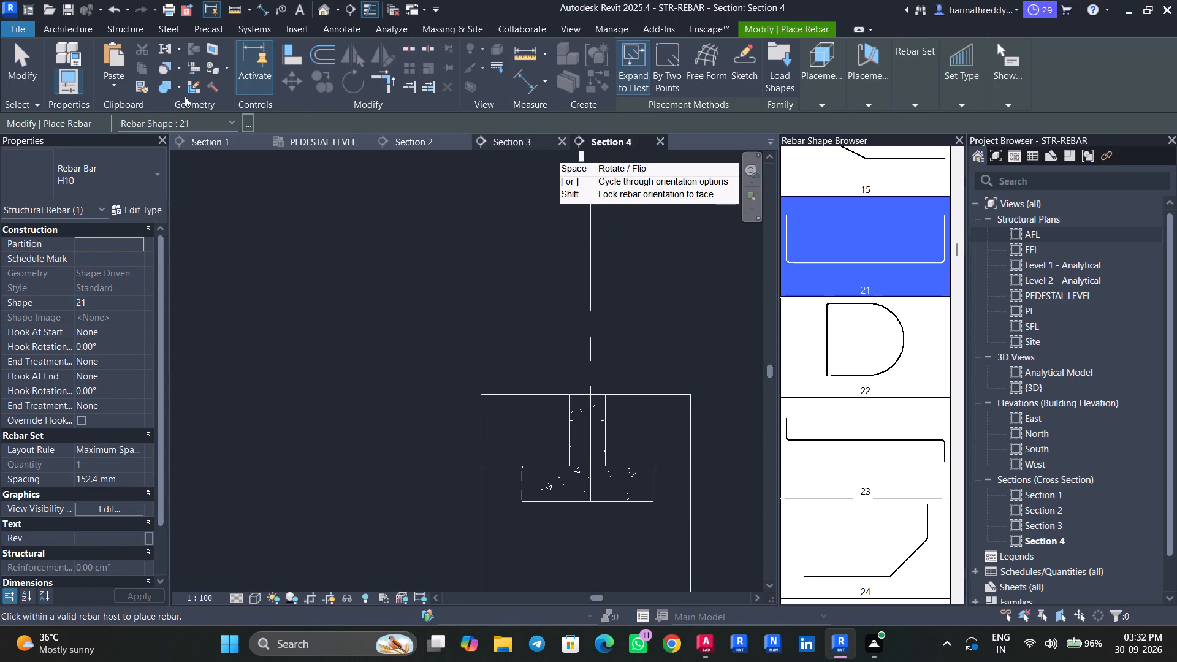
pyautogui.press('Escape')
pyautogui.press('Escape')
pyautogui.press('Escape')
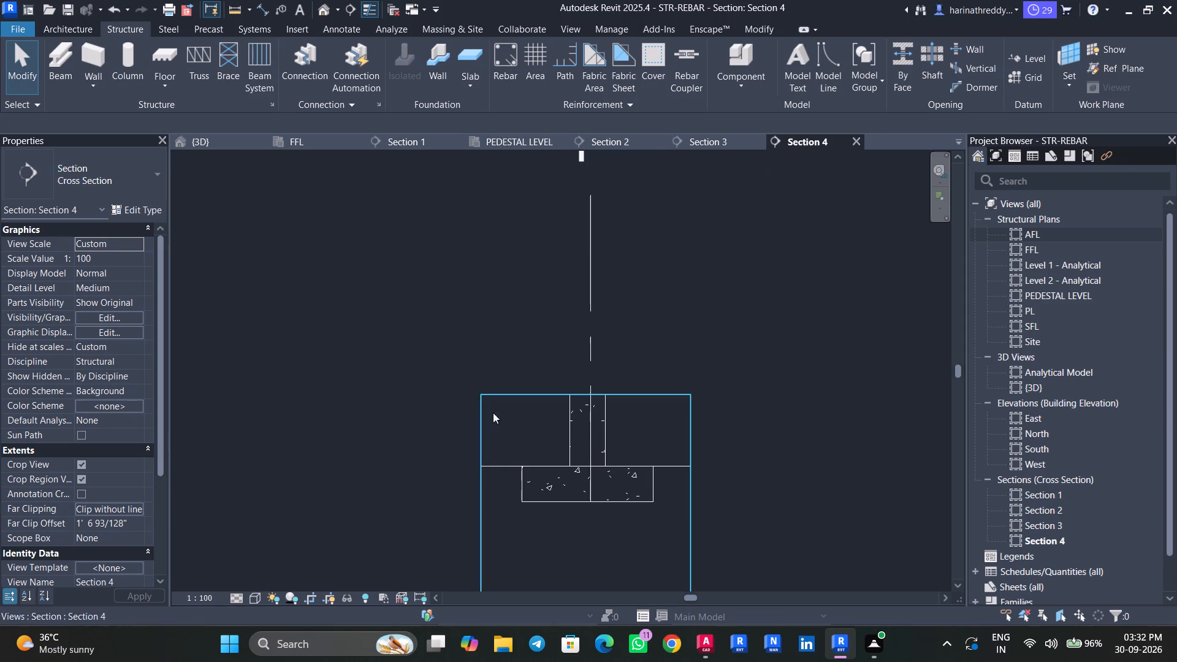
# Assign the FOOTING <50 mm> rebar cover setting to the SF4 footing.
pyautogui.click(539, 488)
pyautogui.click(115, 28)
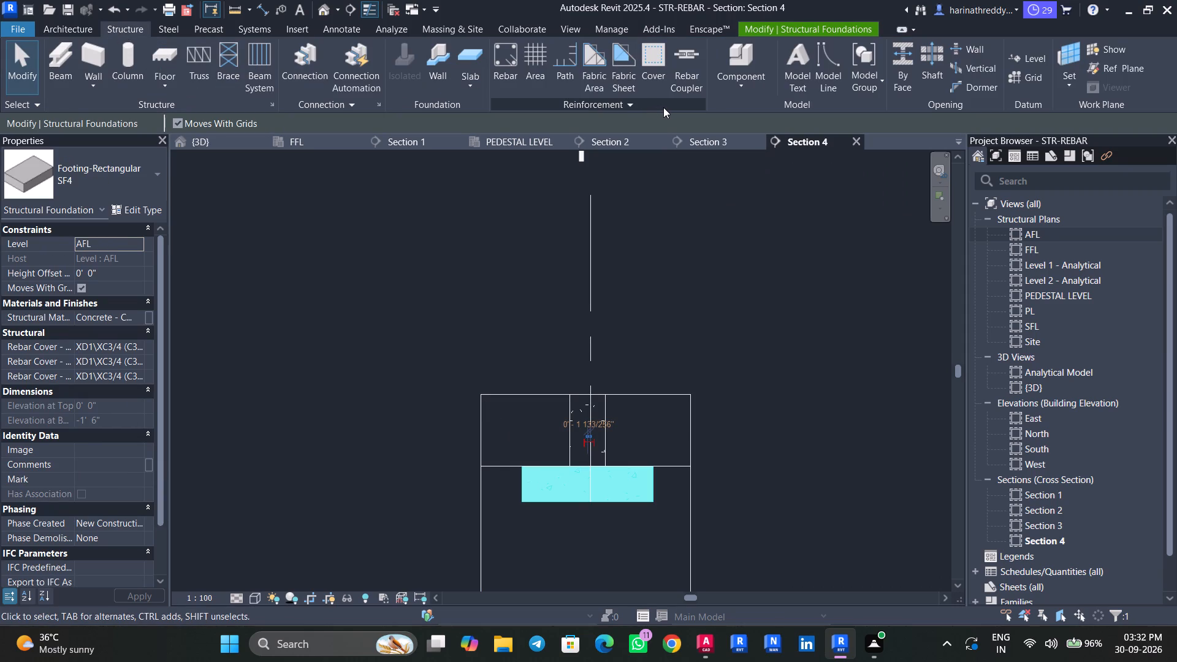
pyautogui.click(654, 82)
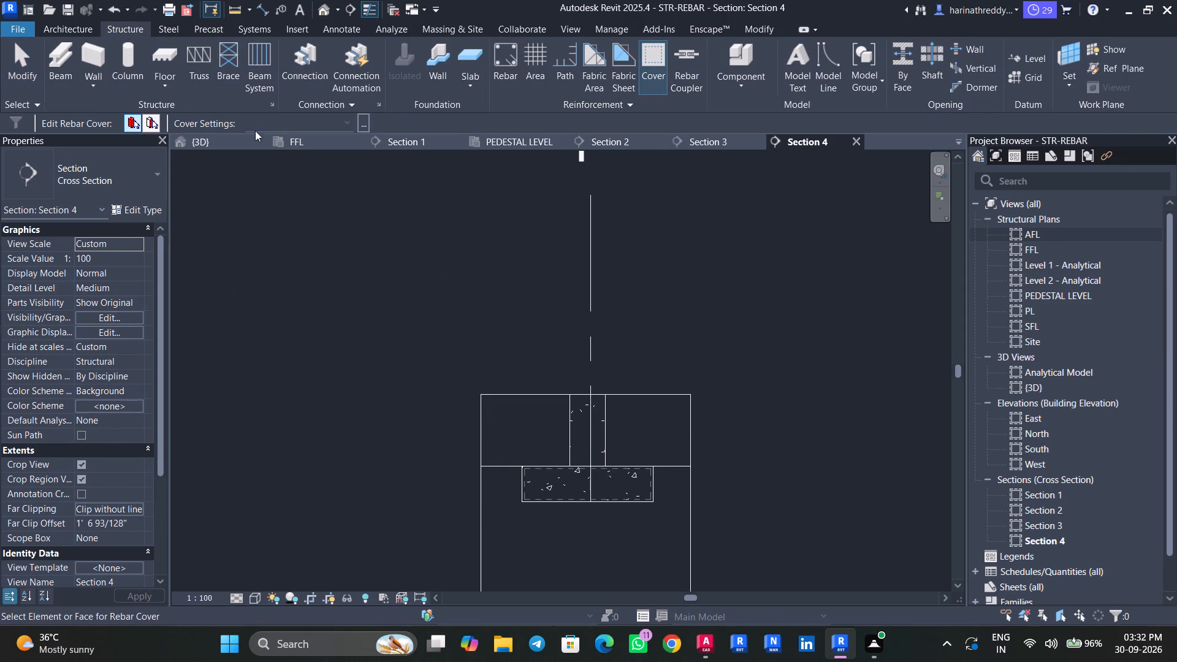
pyautogui.click(556, 502)
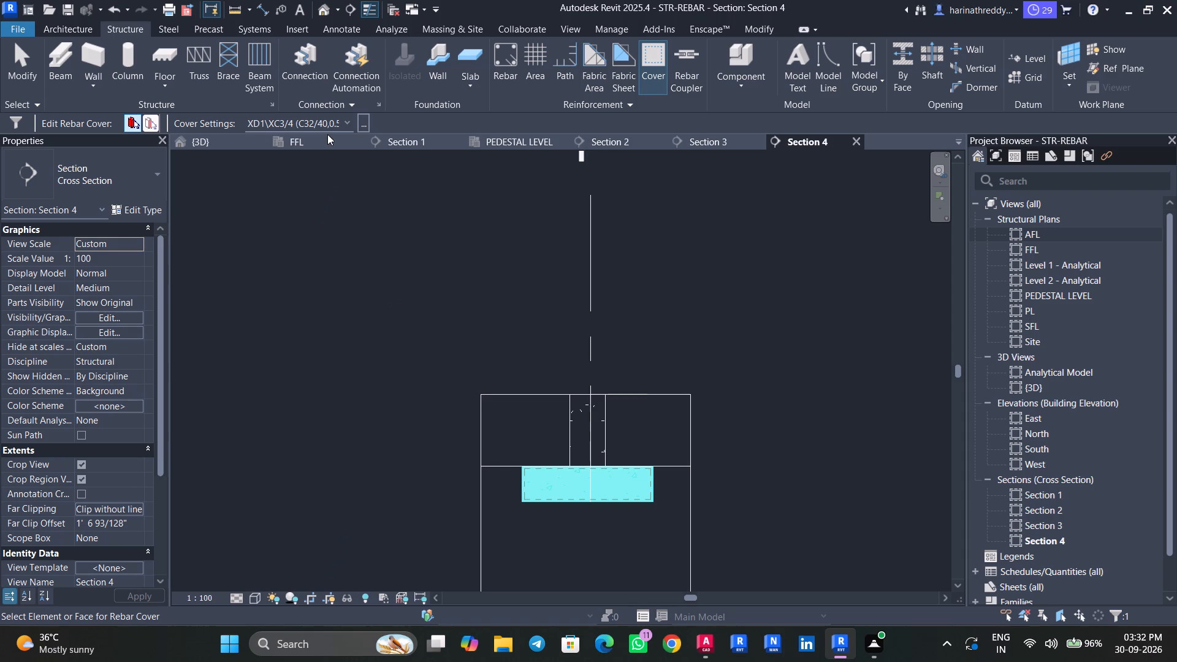
pyautogui.click(330, 126)
pyautogui.scroll(15, 288, 280)
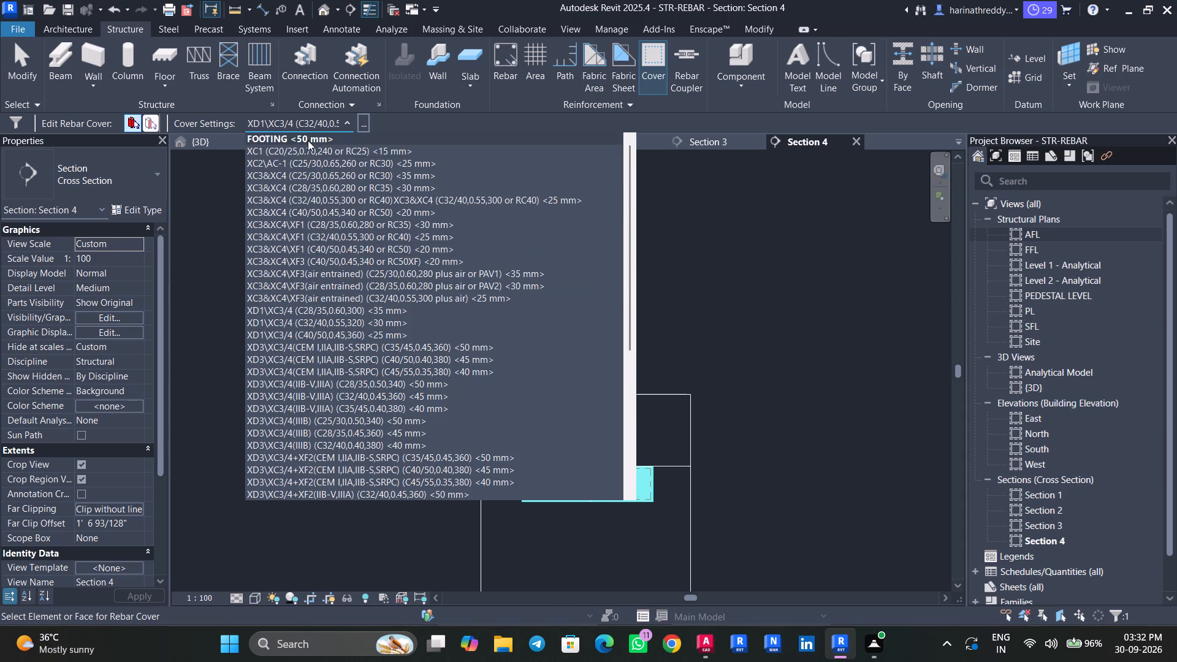
pyautogui.click(308, 140)
pyautogui.scroll(5, 596, 527)
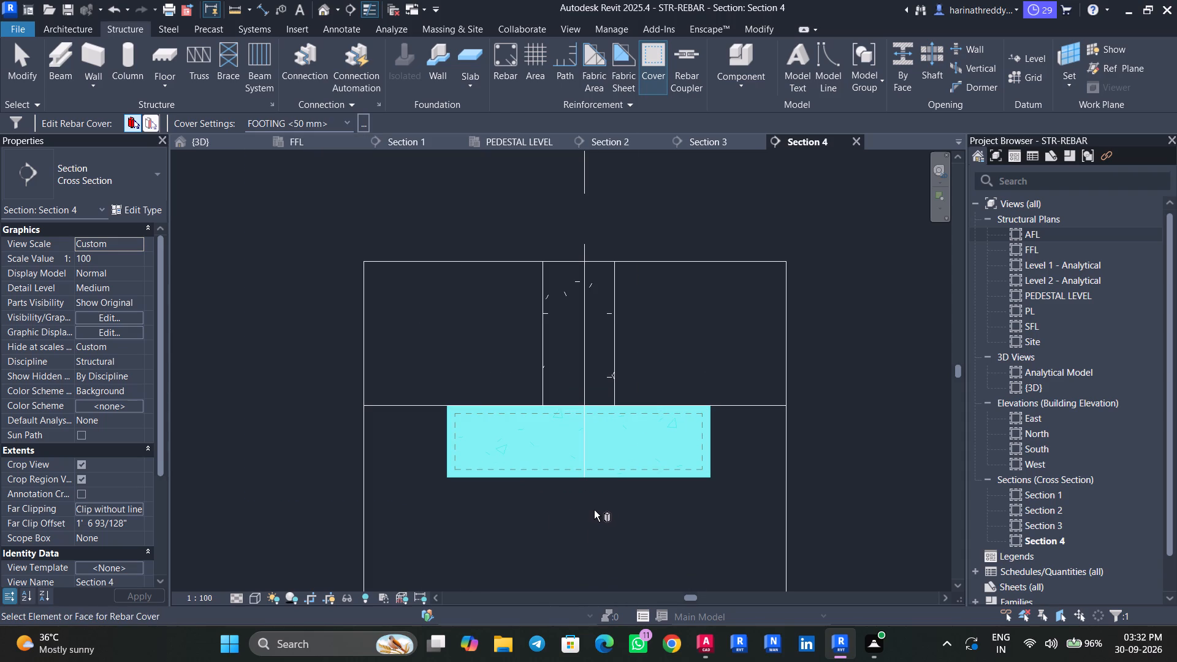
pyautogui.press('Escape')
pyautogui.press('Escape')
pyautogui.press('Escape')
# Place an H10 shape 21 rebar set in the SF4 footing, parallel to the work plane, along its longer side.
pyautogui.click(707, 457)
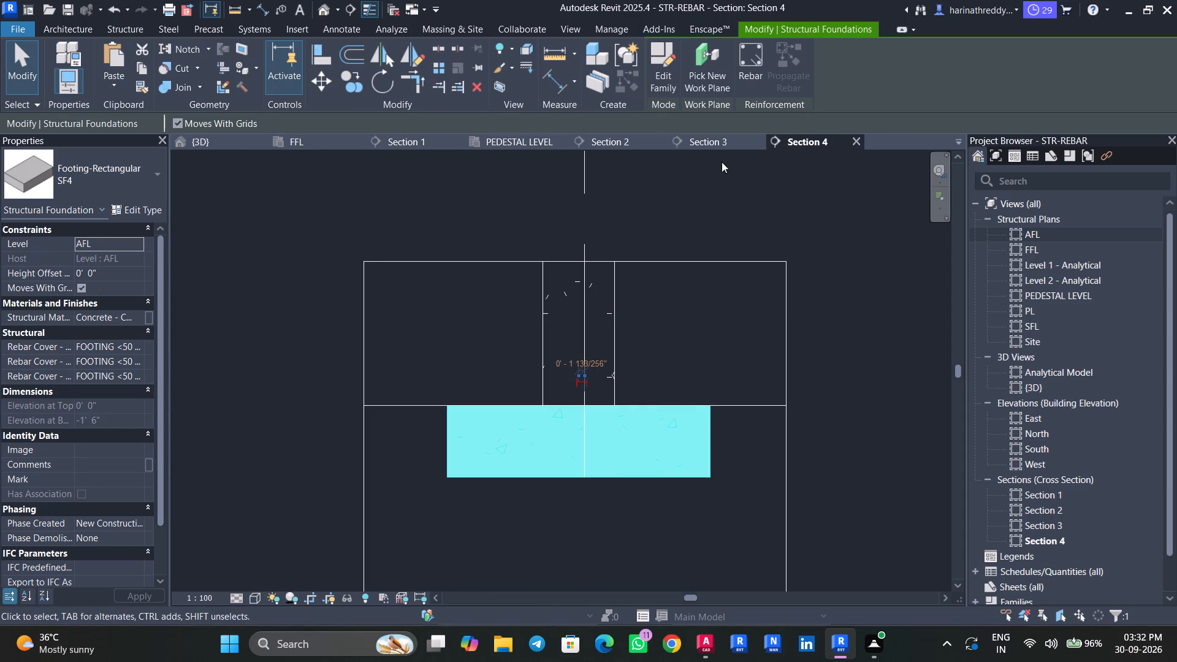
pyautogui.click(764, 78)
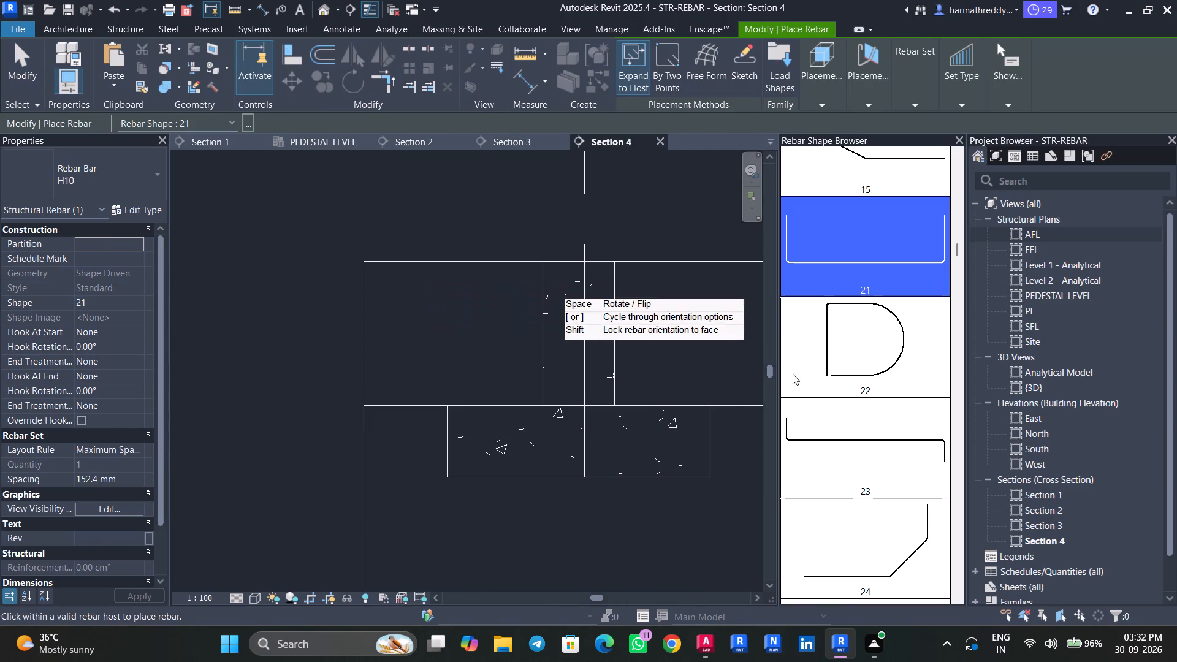
pyautogui.scroll(-1, 619, 472)
pyautogui.scroll(4, 619, 472)
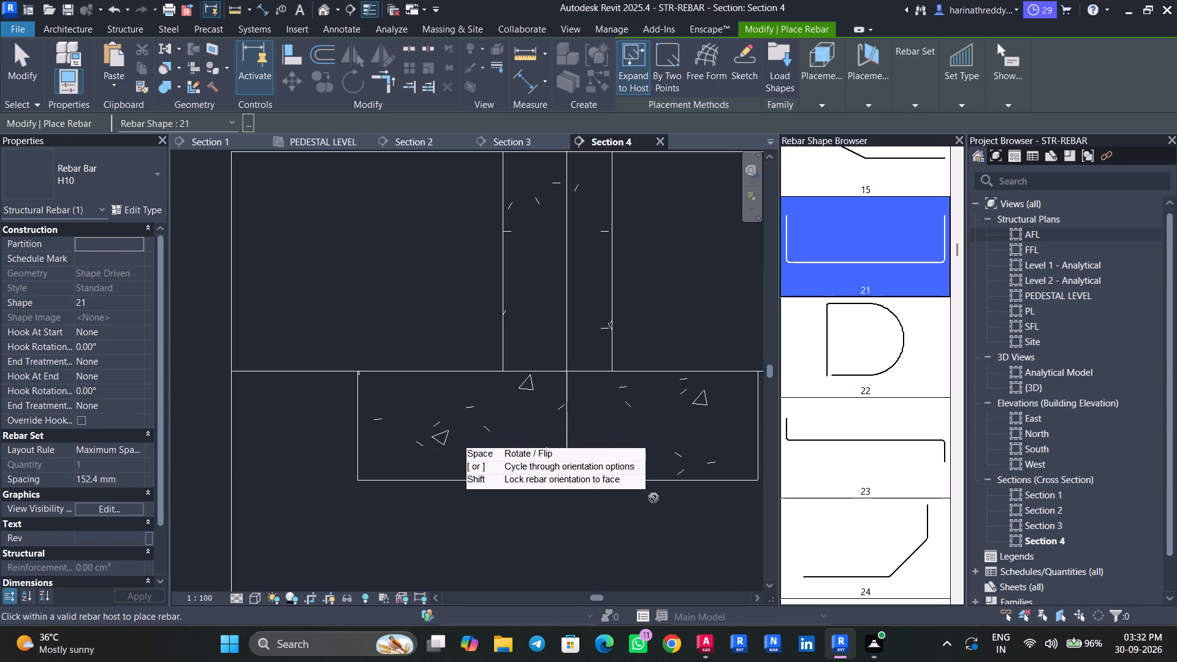
pyautogui.moveTo(512, 444); pyautogui.dragTo(384, 405, button='middle')
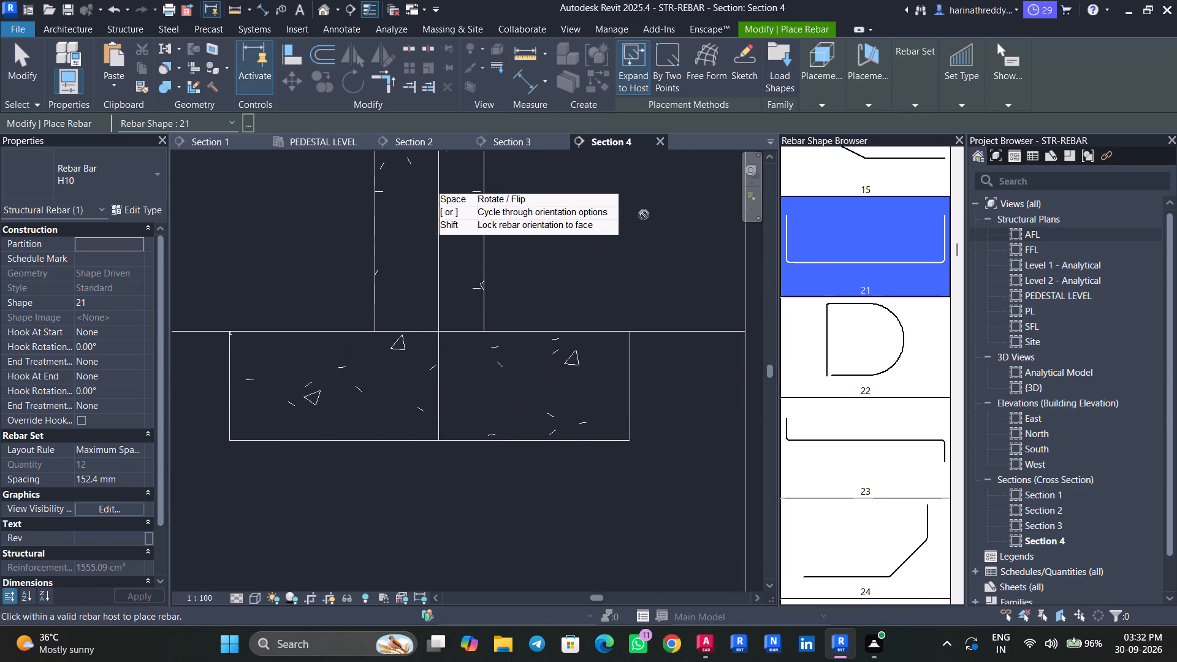
pyautogui.click(869, 96)
pyautogui.click(856, 151)
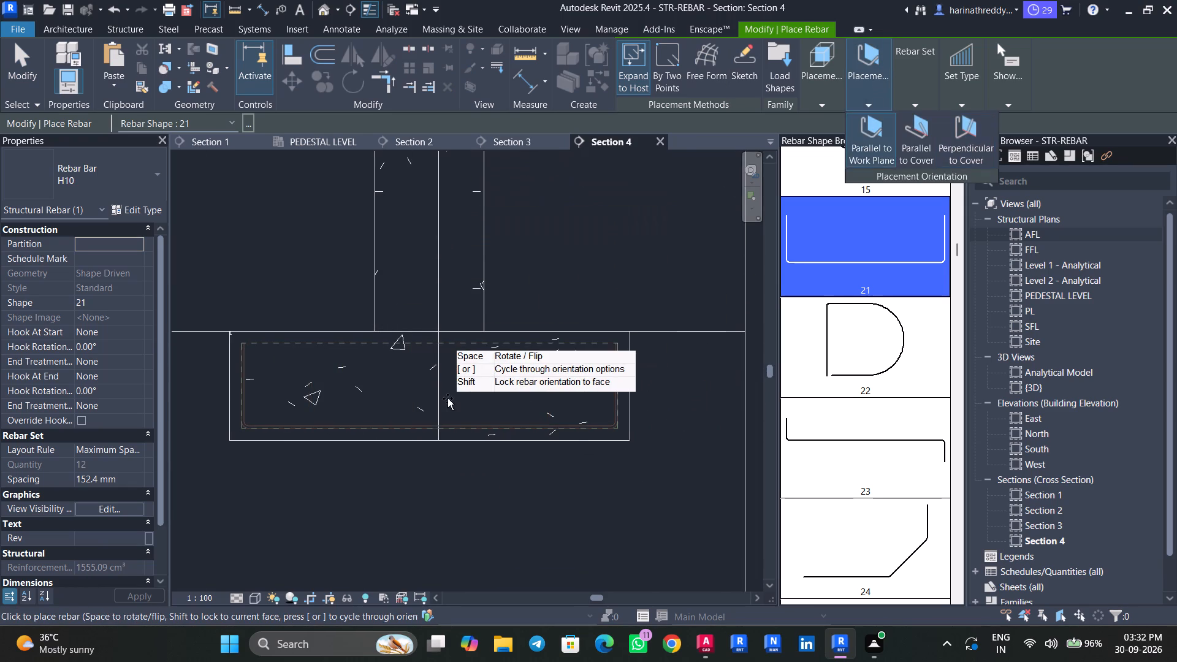
pyautogui.click(439, 419)
pyautogui.press('Escape')
pyautogui.press('Escape')
pyautogui.press('Escape')
pyautogui.press('Escape')
# Set legs A and C of the longer-side bar set to 6" each.
pyautogui.click(270, 425)
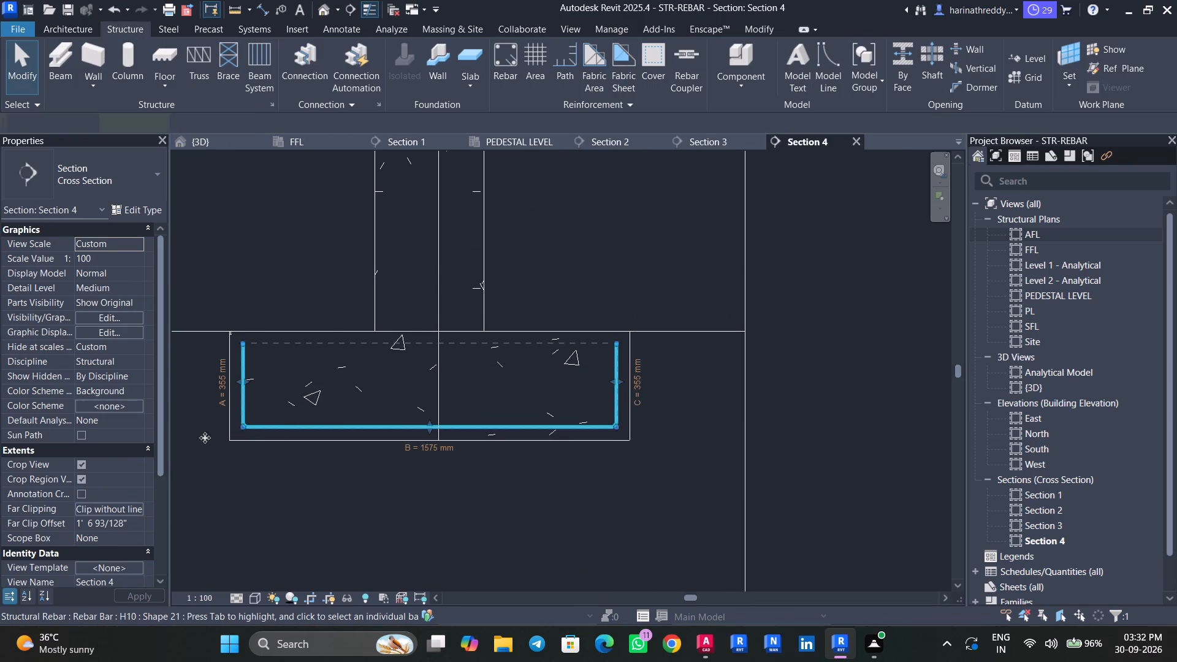
pyautogui.scroll(-3, 124, 526)
pyautogui.click(132, 533)
pyautogui.moveTo(132, 533); pyautogui.dragTo(26, 533)
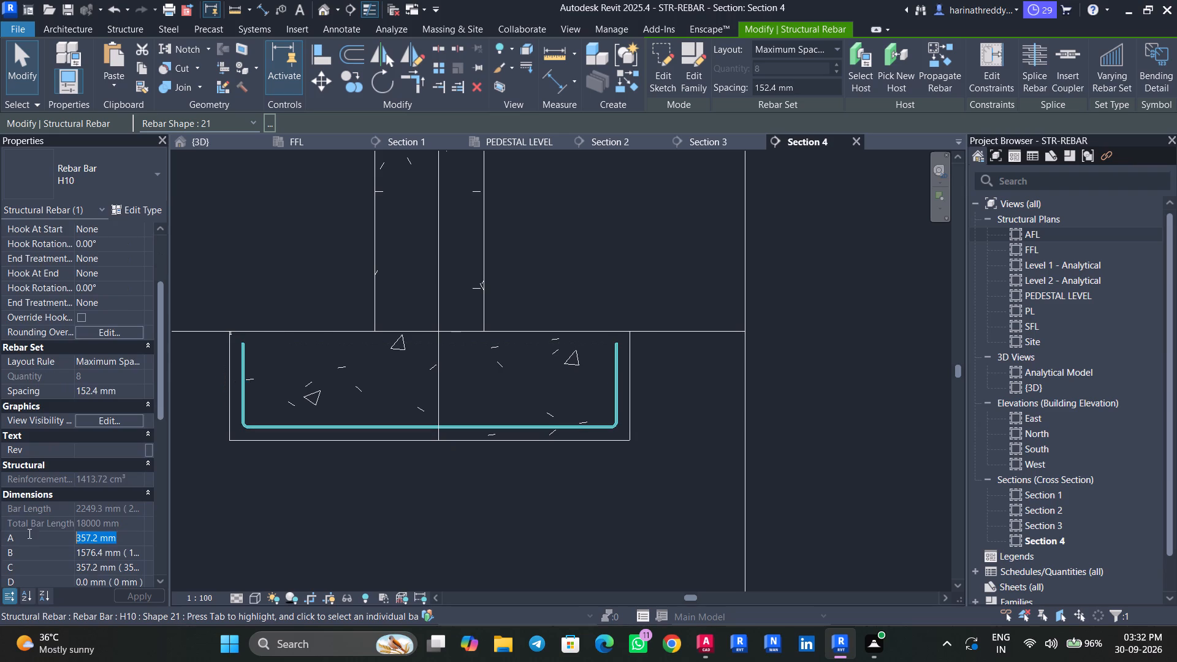
pyautogui.moveTo(26, 533); pyautogui.dragTo(18, 533)
pyautogui.press('6')
pyautogui.hotkey('shift', 'Left')
pyautogui.hotkey('shift', '"')
pyautogui.press('Return')
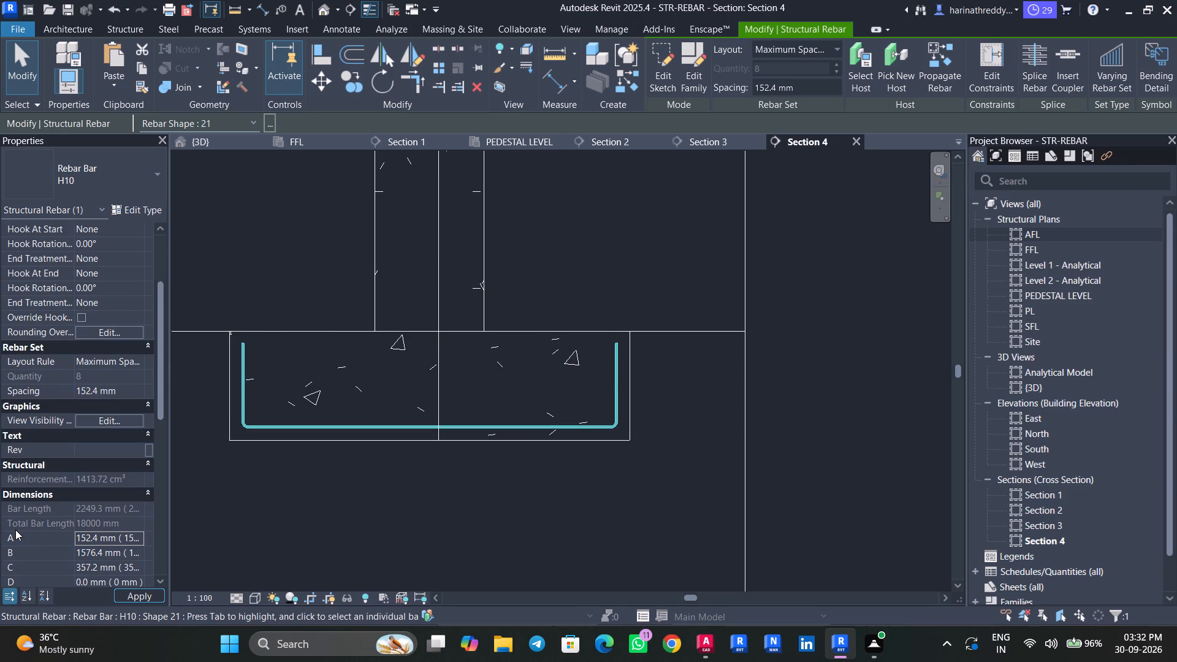
pyautogui.click(135, 573)
pyautogui.click(134, 568)
pyautogui.moveTo(134, 568); pyautogui.dragTo(9, 563)
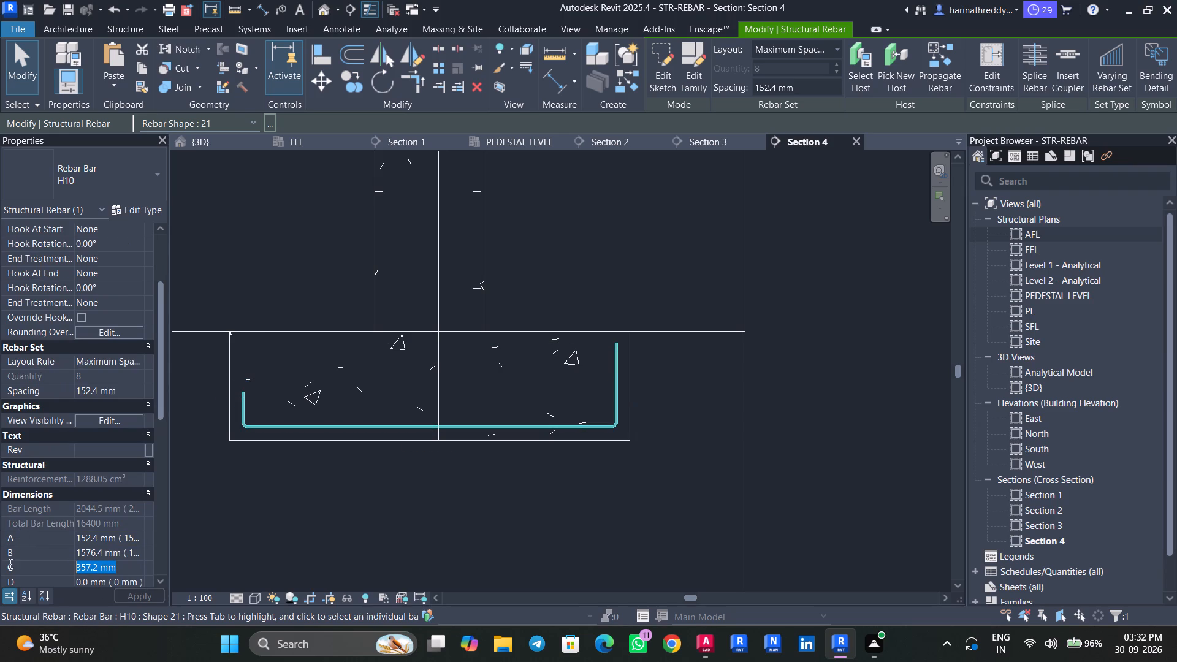
pyautogui.moveTo(9, 563); pyautogui.dragTo(7, 563)
pyautogui.write('6"')
pyautogui.hotkey('shift', 'Left')
pyautogui.press('Return')
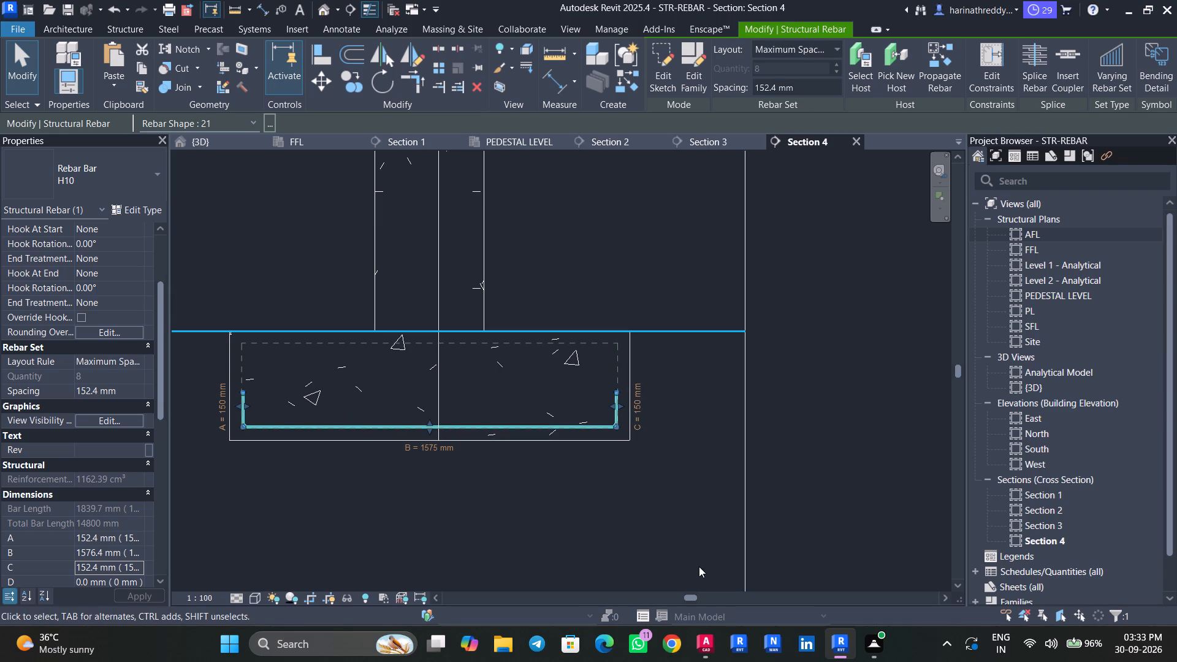
# Check the bottom bar spacing in the AutoCAD footing schedule and set the longer-side bars' maximum spacing to 6" in Revit.
pyautogui.click(715, 655)
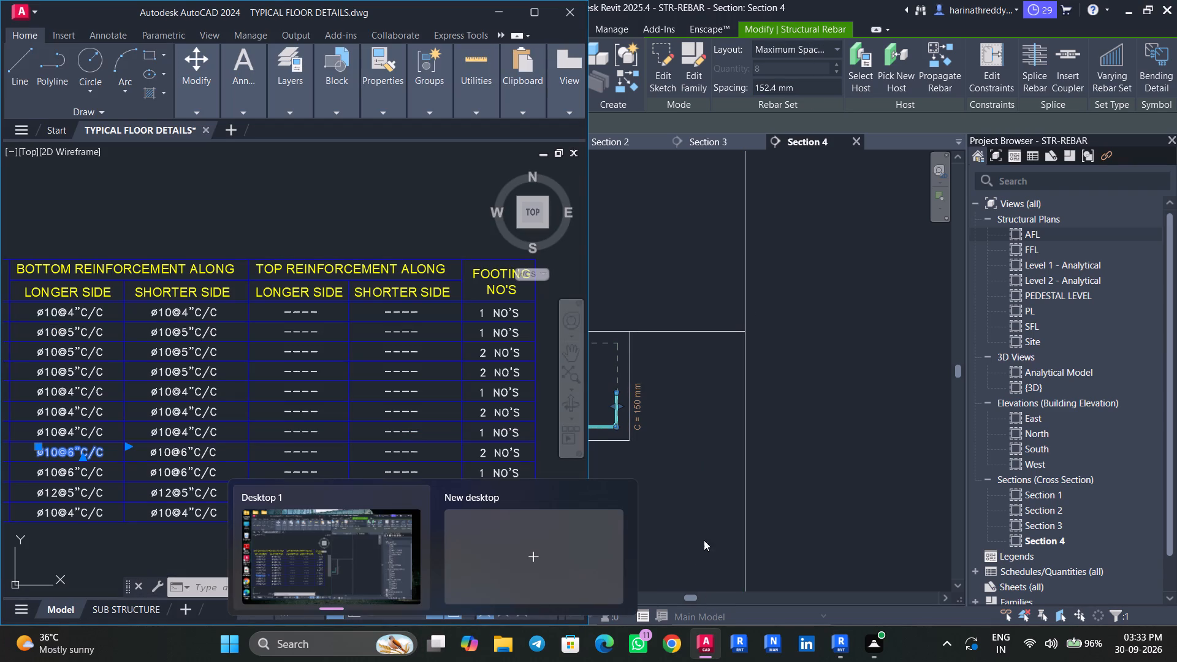
pyautogui.click(856, 635)
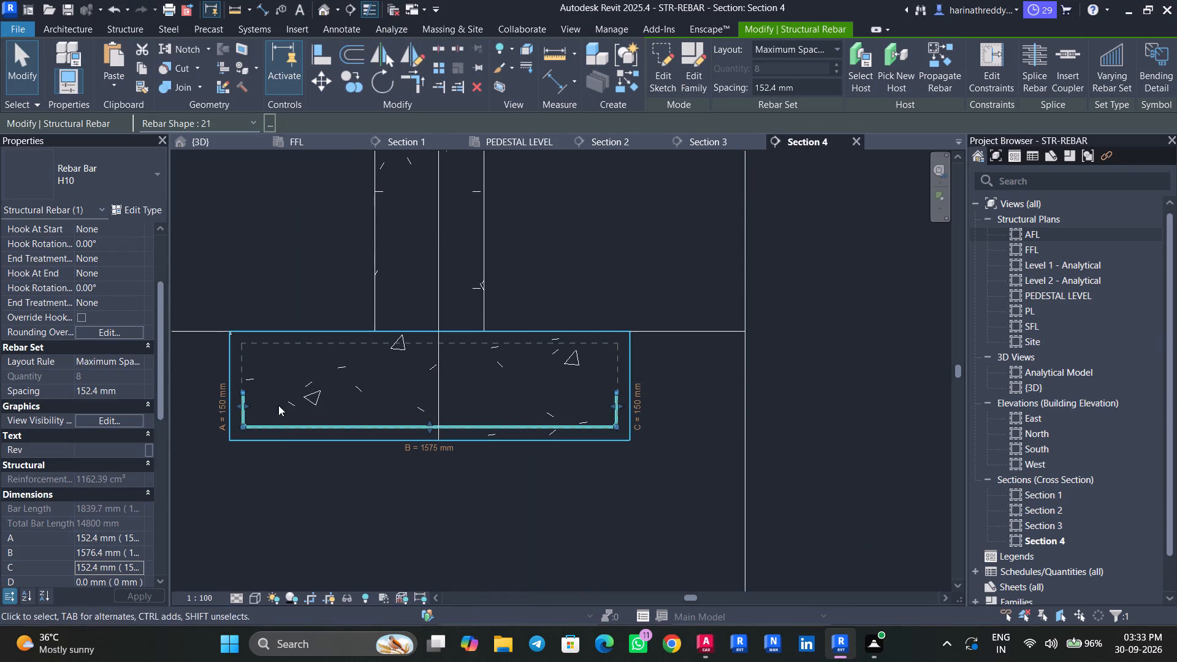
pyautogui.moveTo(308, 482); pyautogui.dragTo(328, 483, button='middle')
pyautogui.click(791, 90)
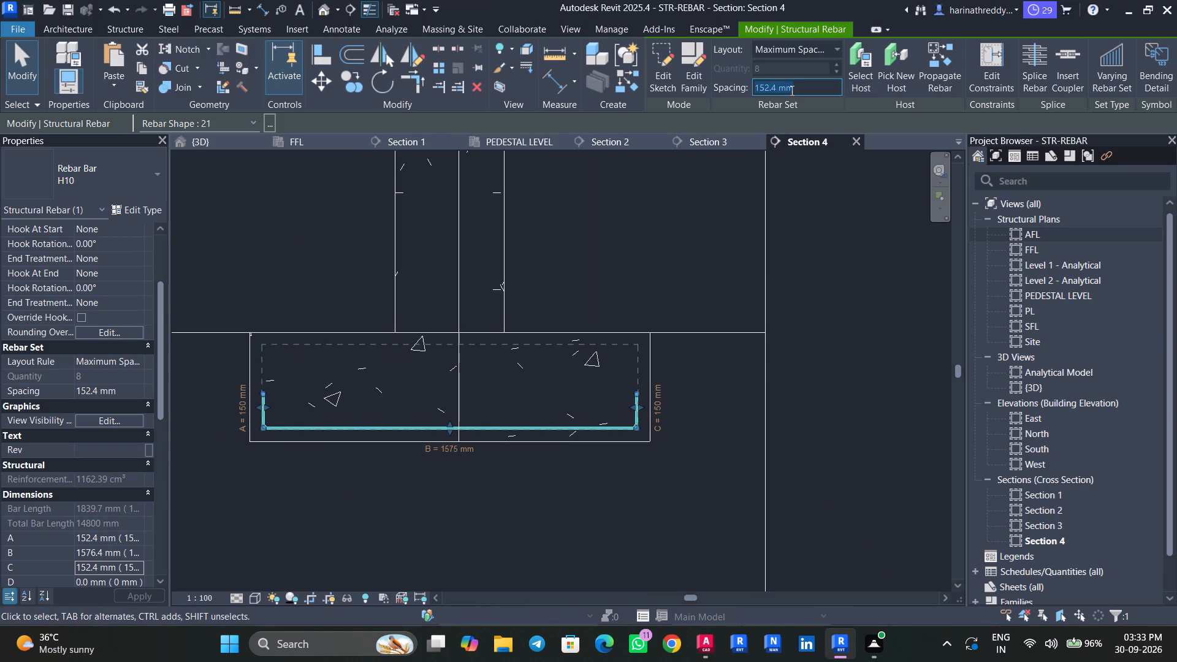
pyautogui.write('6"')
pyautogui.press('Return')
pyautogui.press('Escape')
pyautogui.press('Escape')
pyautogui.press('Escape')
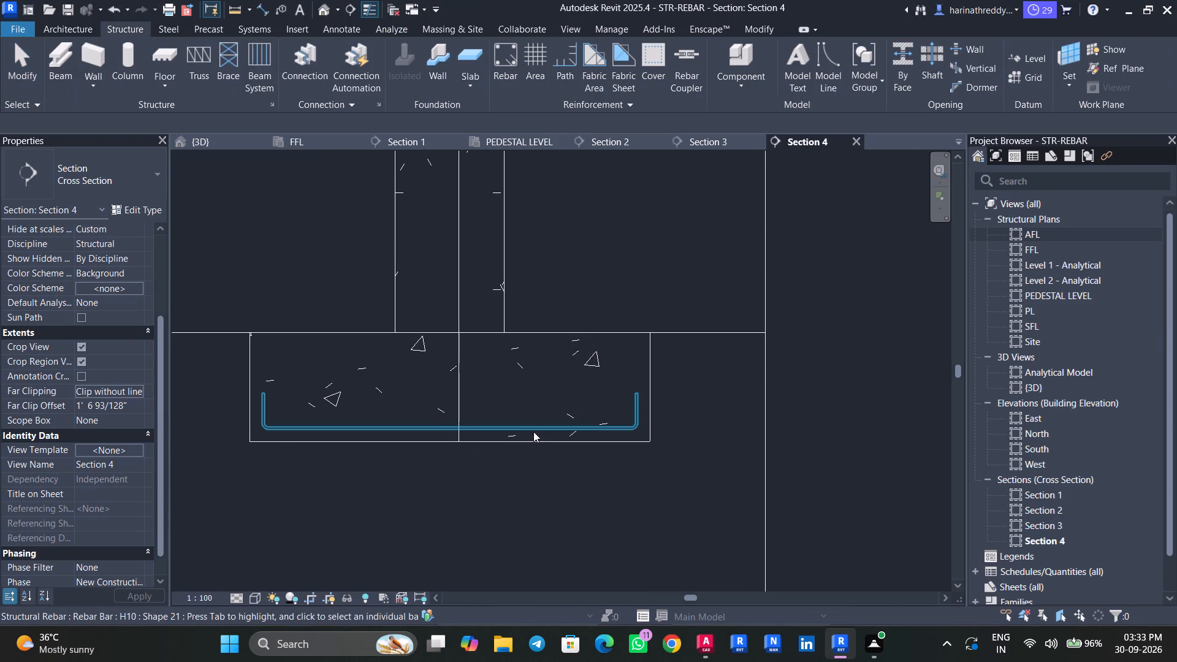
# Create a similar H10 shape 21 bar set in the SF4 footing, oriented perpendicular to cover, for the shorter side.
pyautogui.click(533, 430)
pyautogui.write('CS')
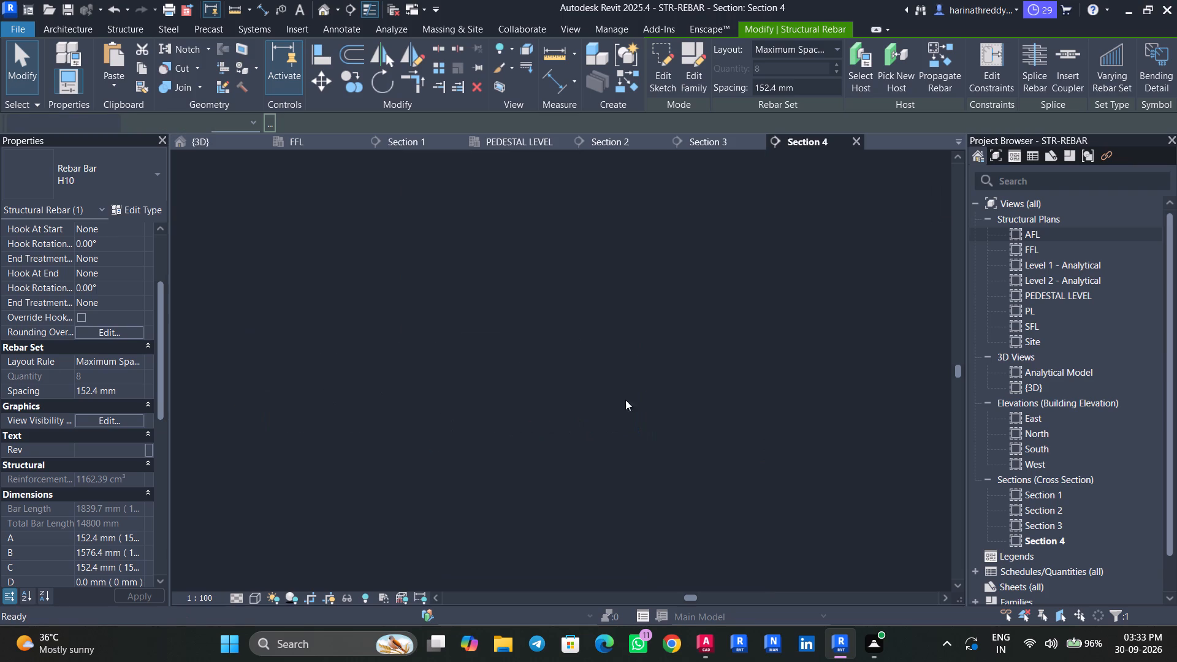
pyautogui.click(863, 102)
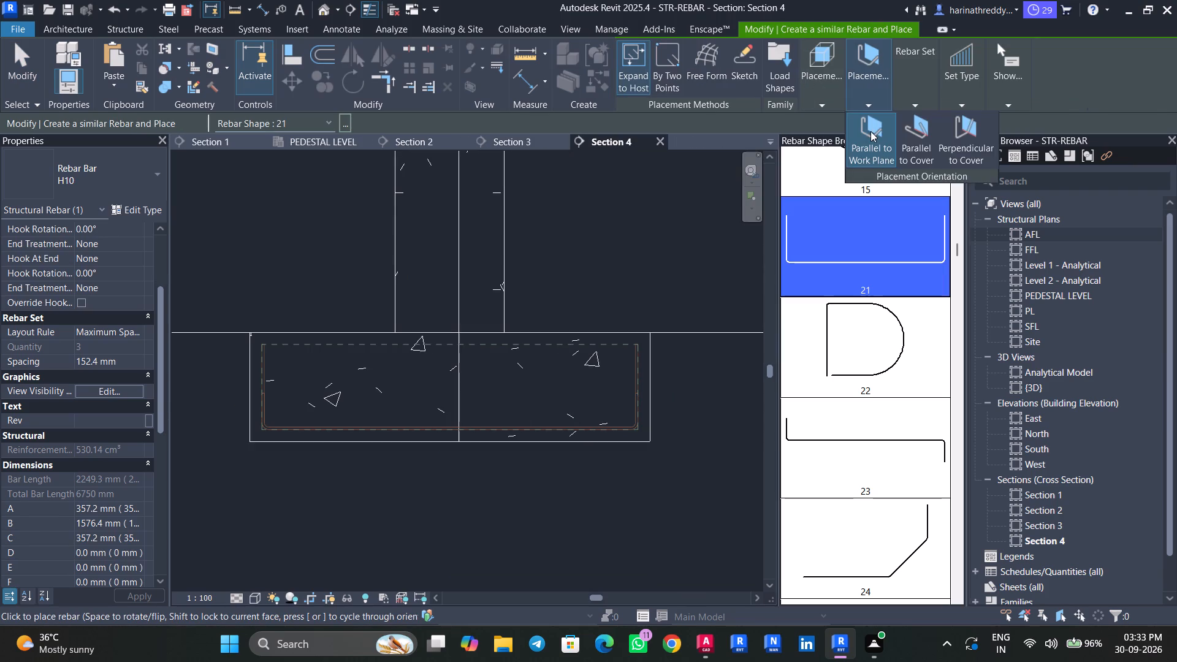
pyautogui.click(870, 131)
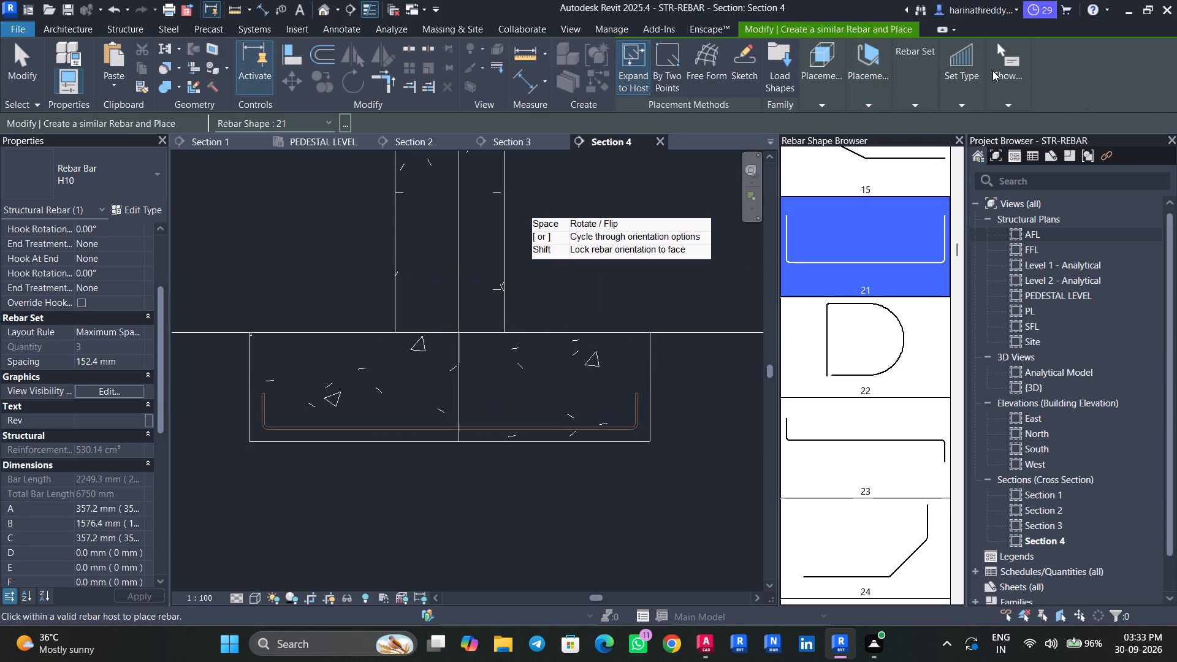
pyautogui.click(870, 105)
pyautogui.click(956, 152)
pyautogui.scroll(3, 275, 423)
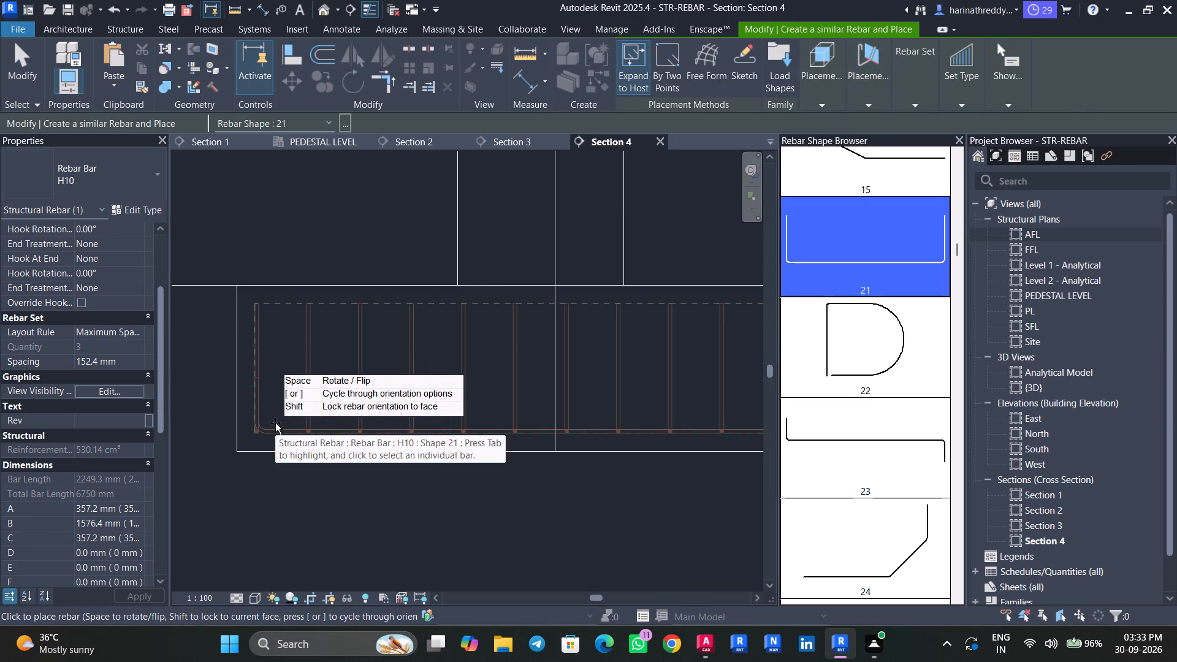
pyautogui.scroll(3, 275, 423)
pyautogui.click(275, 423)
pyautogui.press('Escape')
pyautogui.press('Escape')
pyautogui.press('Escape')
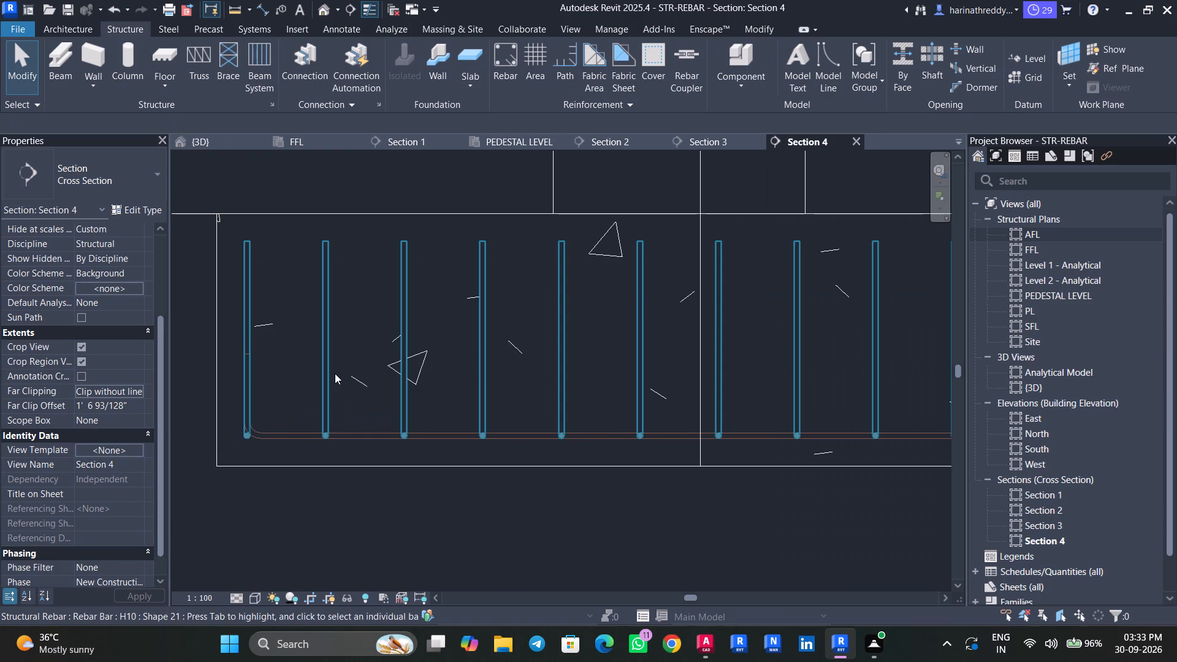
# Set legs A and C of the shorter-side H10 bar set in the SF4 footing to 6" each.
pyautogui.click(335, 373)
pyautogui.click(123, 532)
pyautogui.moveTo(131, 532); pyautogui.dragTo(46, 533)
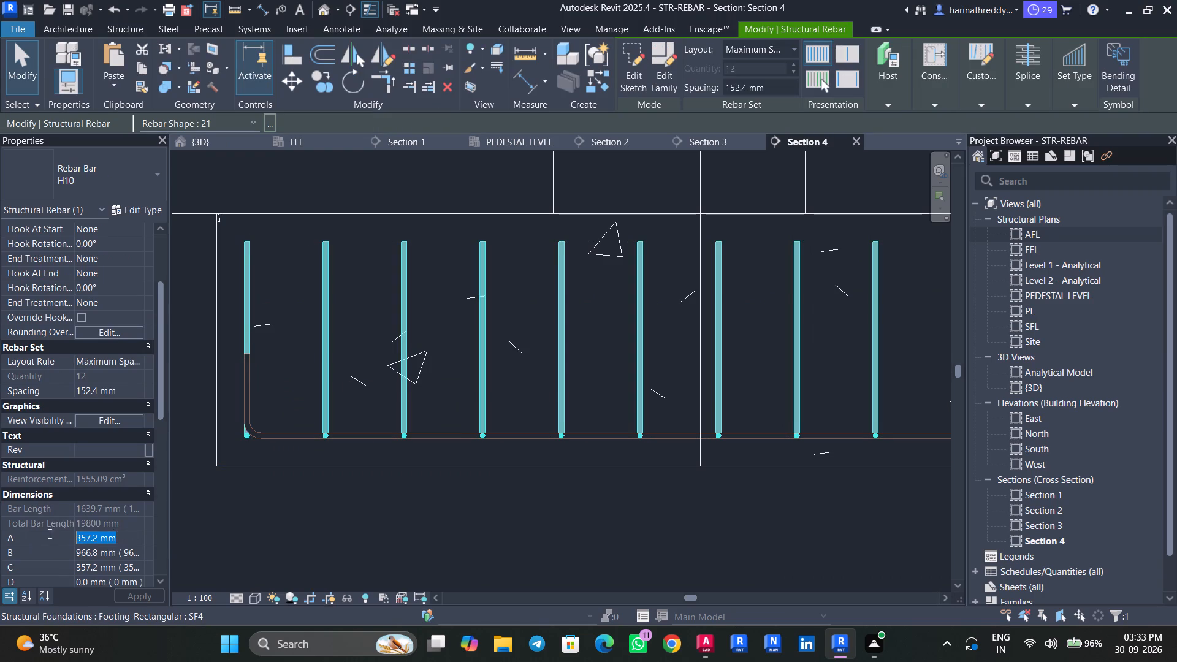
pyautogui.moveTo(46, 533); pyautogui.dragTo(36, 534)
pyautogui.write('6"')
pyautogui.press('Return')
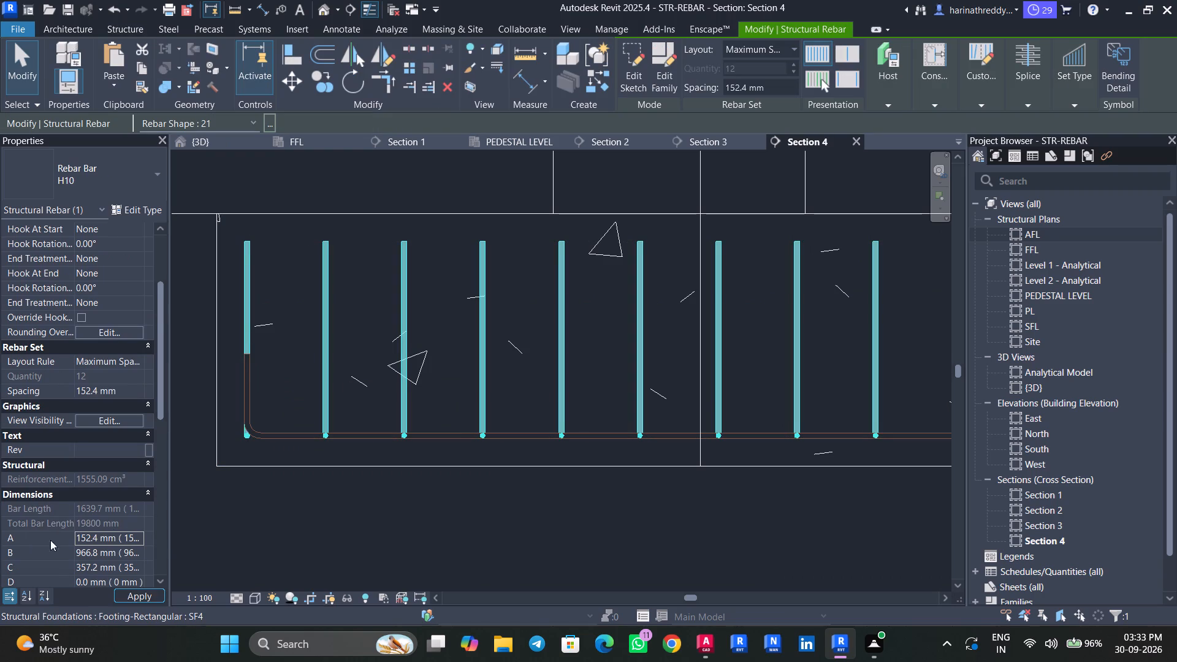
pyautogui.click(123, 566)
pyautogui.moveTo(134, 564); pyautogui.dragTo(51, 565)
pyautogui.write('6"')
pyautogui.press('Return')
pyautogui.press('Escape')
pyautogui.press('Escape')
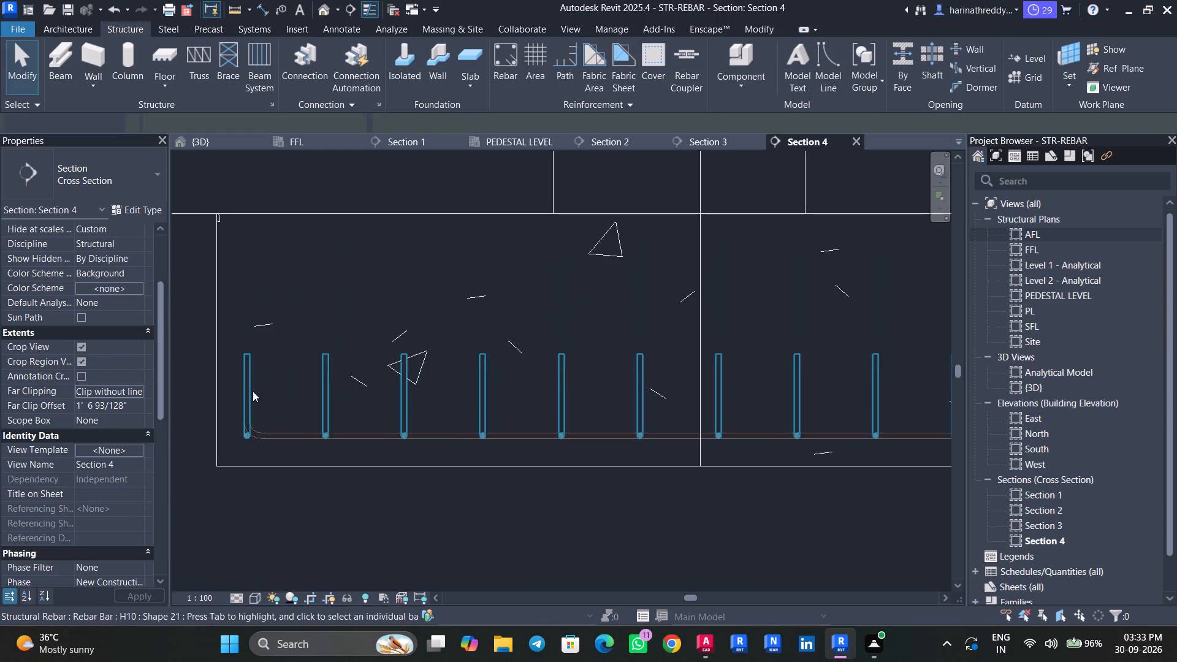
# Pull both end bars of the shorter-side bar set inward so they sit inside the longer-side bar's upturned legs.
pyautogui.click(337, 395)
pyautogui.press('Escape')
pyautogui.click(326, 395)
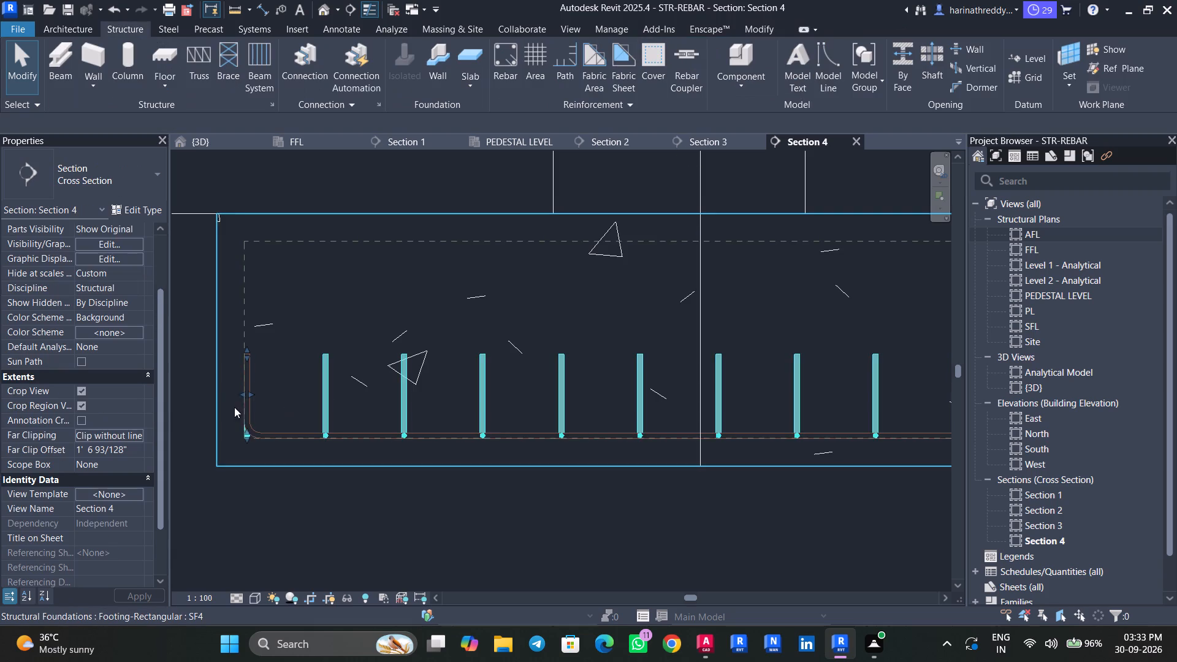
pyautogui.scroll(5, 230, 401)
pyautogui.moveTo(270, 389); pyautogui.dragTo(289, 394)
pyautogui.scroll(-3, 321, 392)
pyautogui.scroll(1, 321, 392)
pyautogui.scroll(-1, 321, 392)
pyautogui.moveTo(327, 389); pyautogui.dragTo(51, 389, button='middle')
pyautogui.moveTo(664, 406); pyautogui.dragTo(167, 406, button='middle')
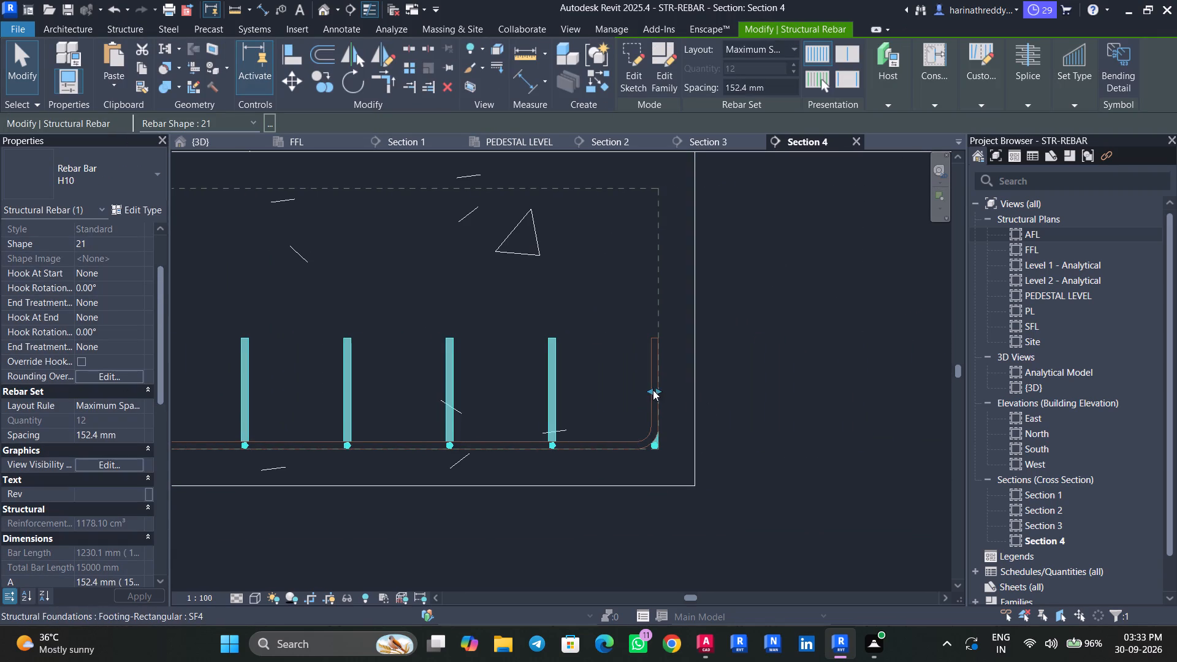
pyautogui.moveTo(652, 389); pyautogui.dragTo(641, 386)
pyautogui.press('Escape')
pyautogui.press('Escape')
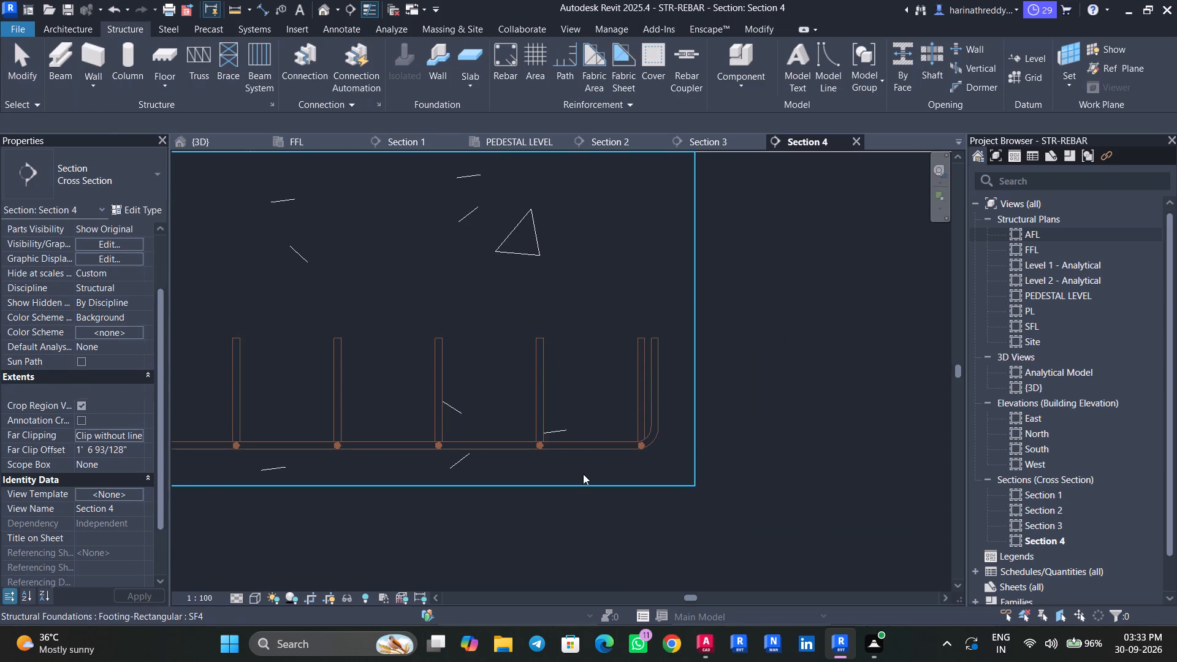
# Select all matching H10 rebar sets and make them view unobscured in the {3D} view.
pyautogui.scroll(-4, 583, 474)
pyautogui.moveTo(455, 522); pyautogui.dragTo(677, 514, button='middle')
pyautogui.click(206, 431)
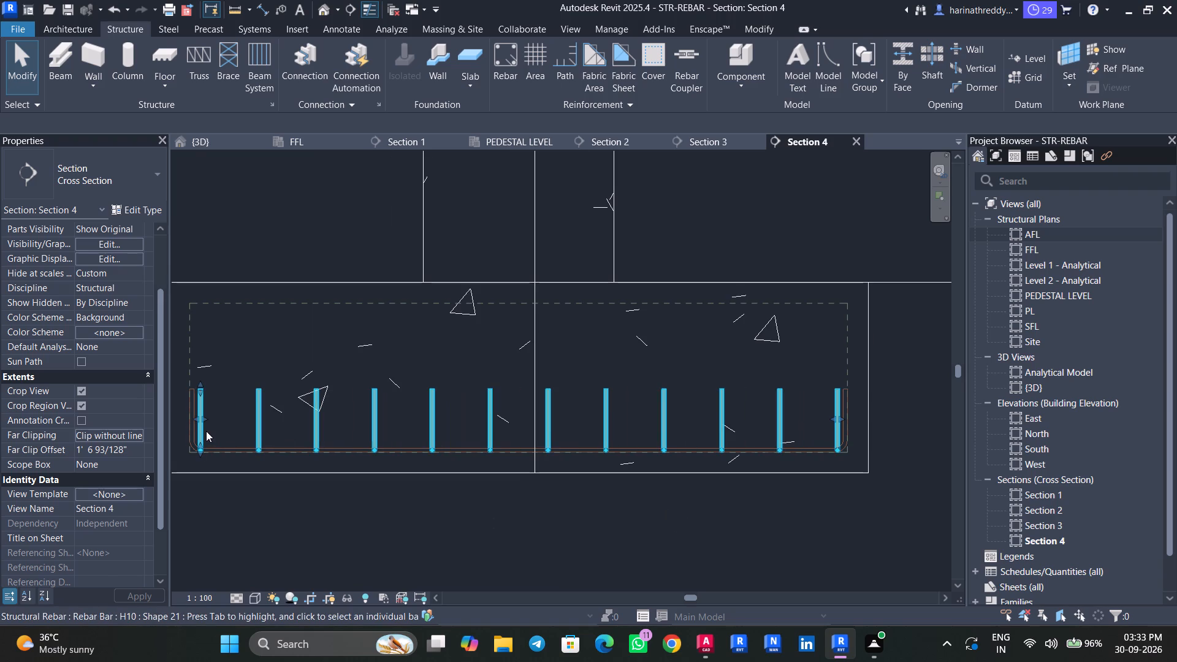
pyautogui.write('SA')
pyautogui.click(97, 470)
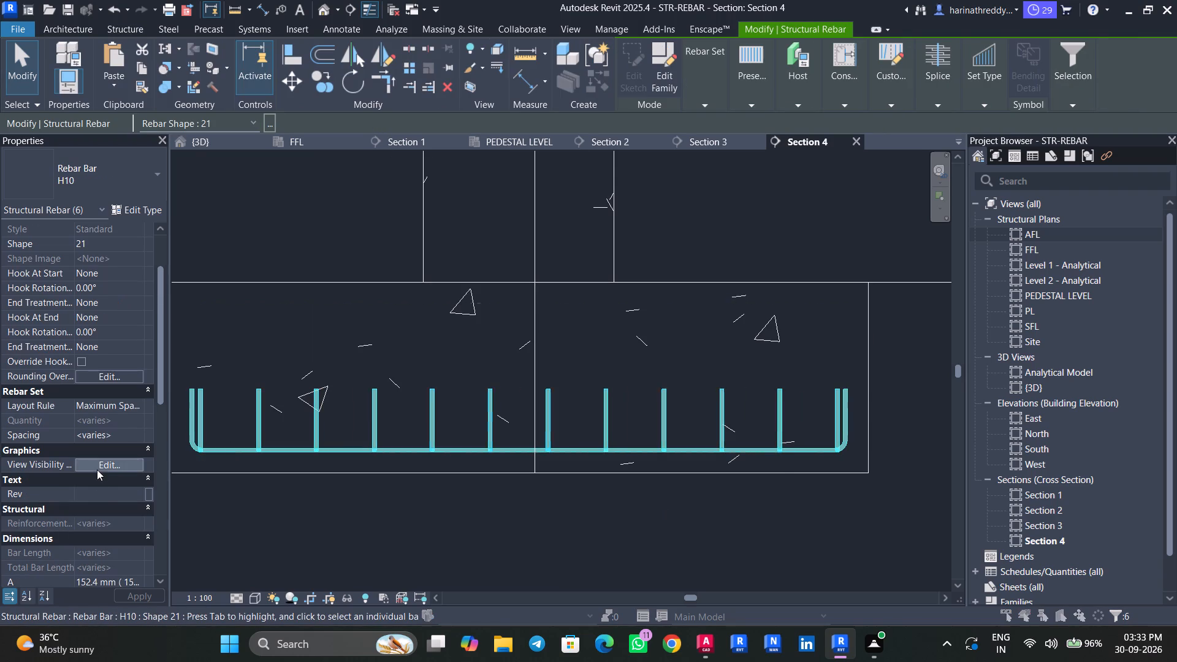
pyautogui.click(703, 280)
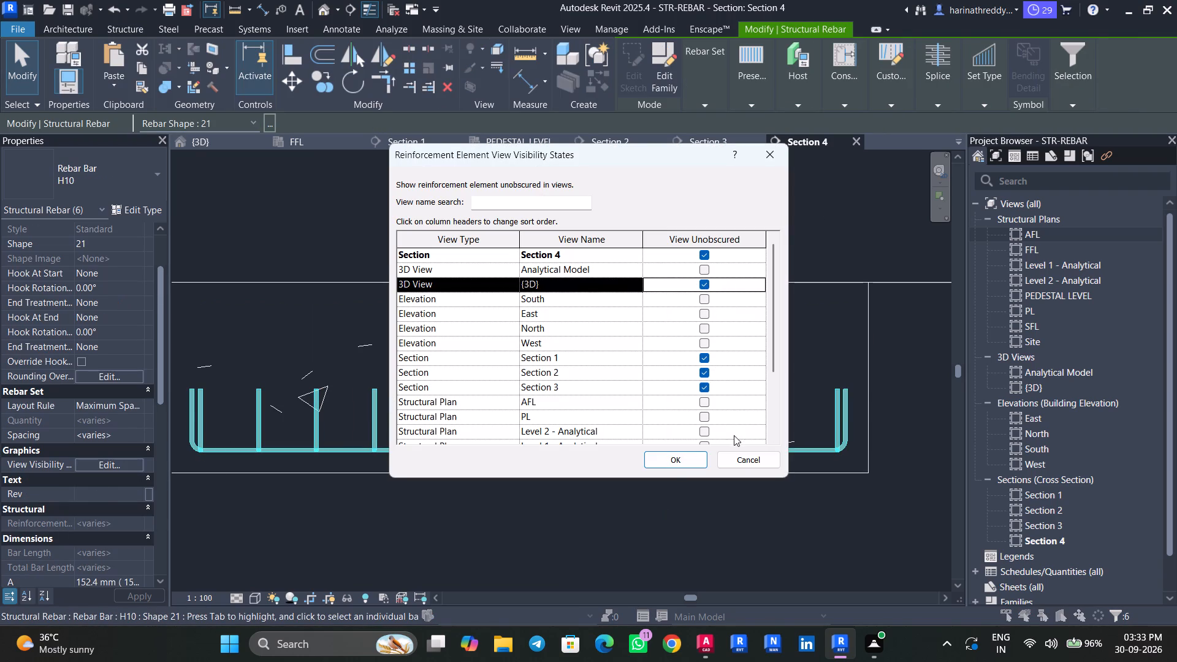
pyautogui.click(676, 462)
pyautogui.press('Escape')
pyautogui.press('Escape')
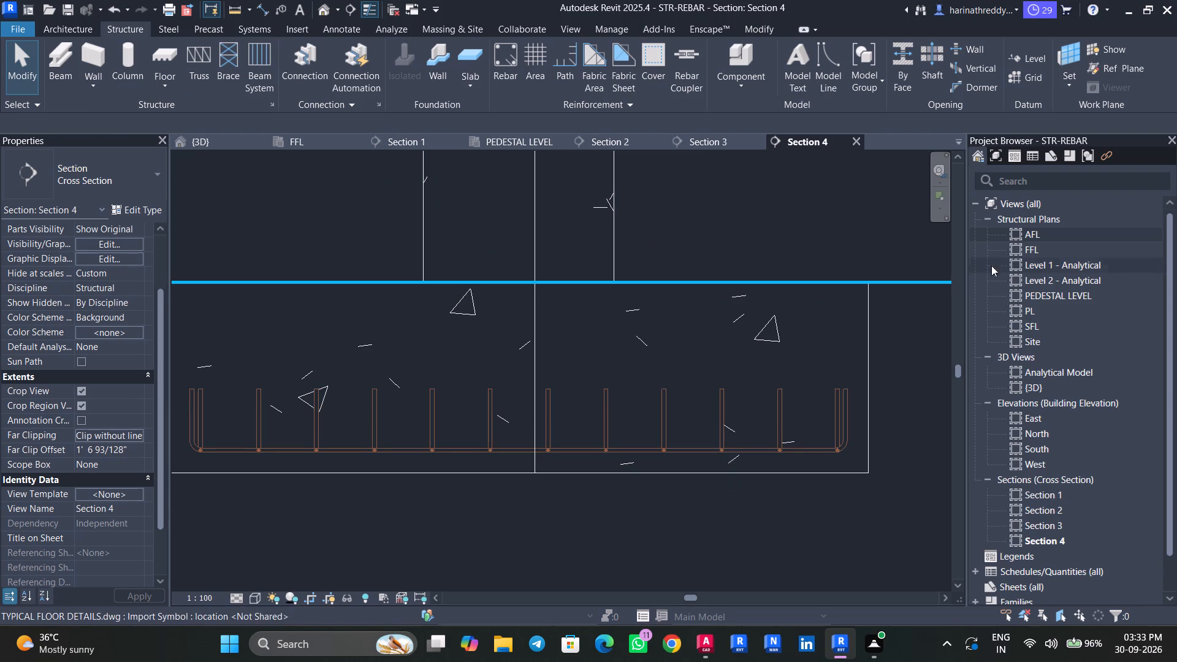
# In the AFL plan, propagate the rebar of the SF4 footing at grid F, aligned by host, to the SF4 footing on grid 5.
pyautogui.tripleClick(1043, 236)
pyautogui.press('Escape')
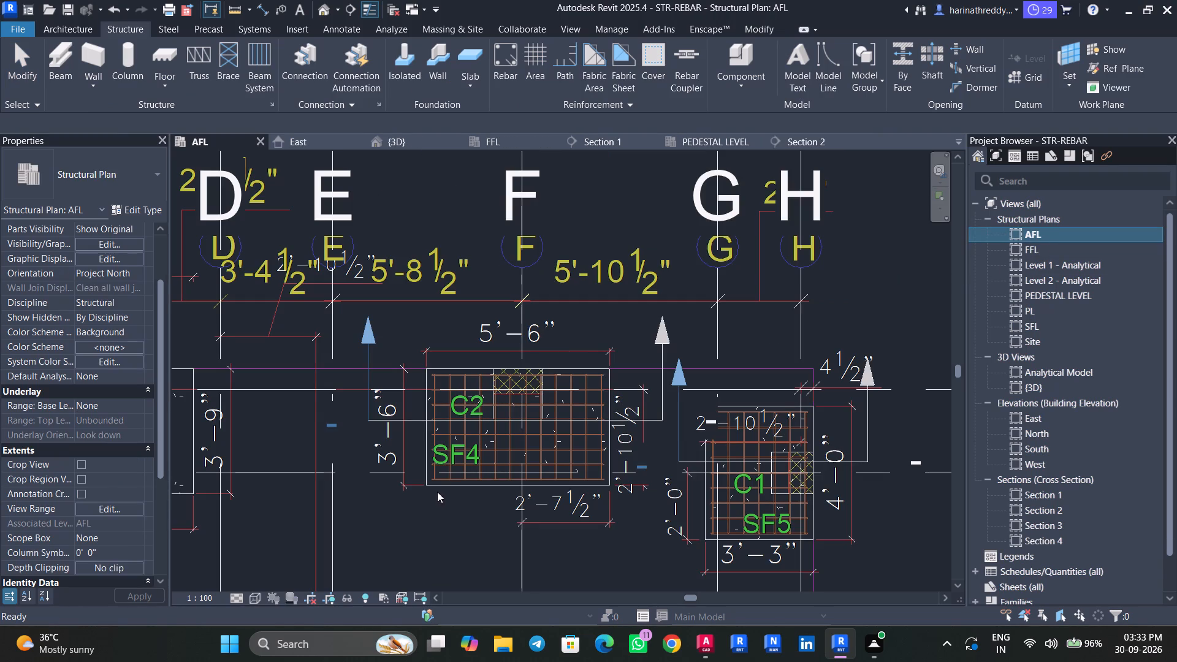
pyautogui.press('Escape')
pyautogui.scroll(-1, 442, 478)
pyautogui.scroll(7, 442, 478)
pyautogui.click(430, 437)
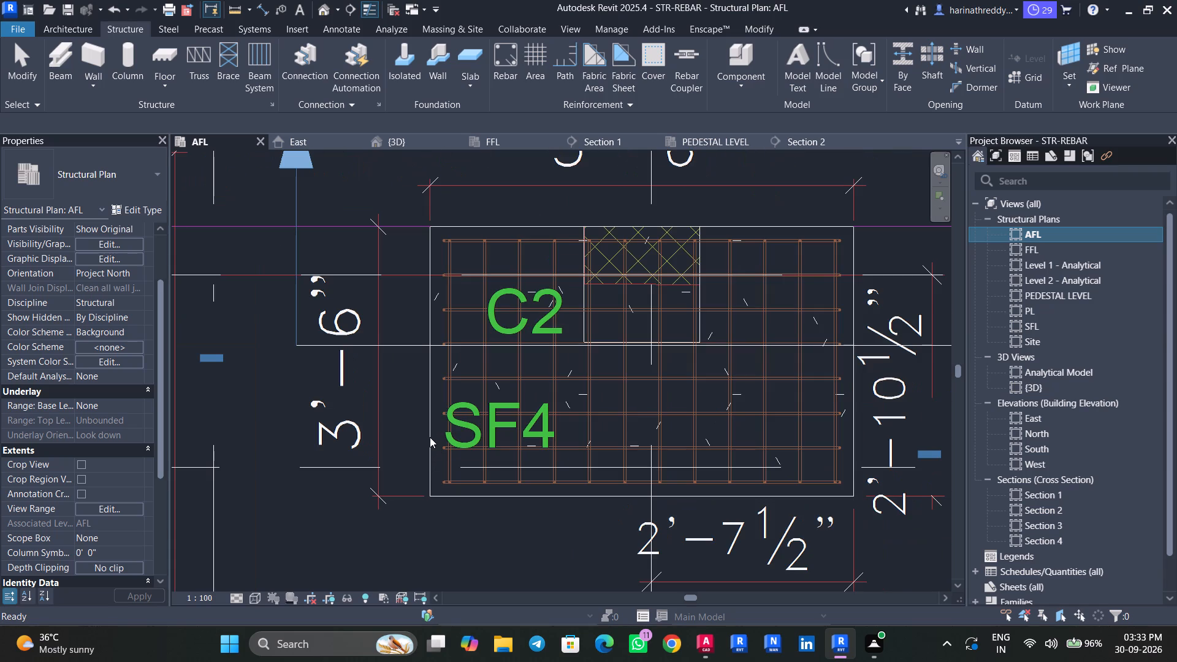
pyautogui.click(430, 437)
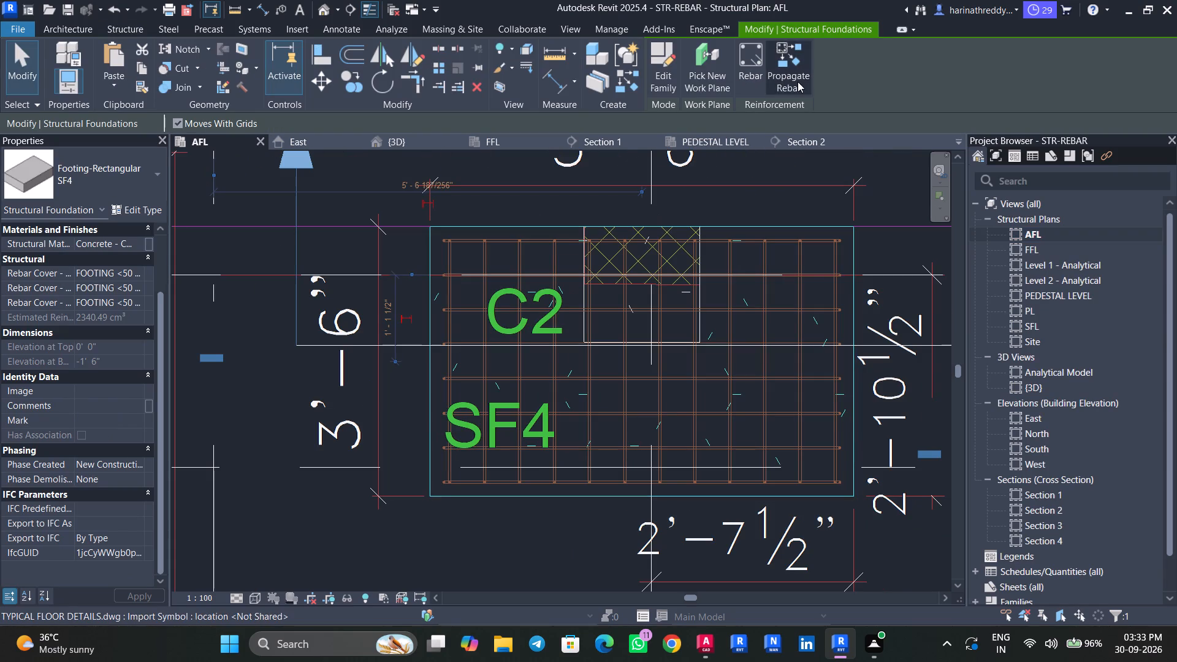
pyautogui.click(798, 82)
pyautogui.scroll(-13, 517, 457)
pyautogui.moveTo(465, 518); pyautogui.dragTo(497, 474, button='middle')
pyautogui.scroll(2, 360, 417)
pyautogui.scroll(1, 411, 470)
pyautogui.moveTo(412, 470); pyautogui.dragTo(498, 349, button='middle')
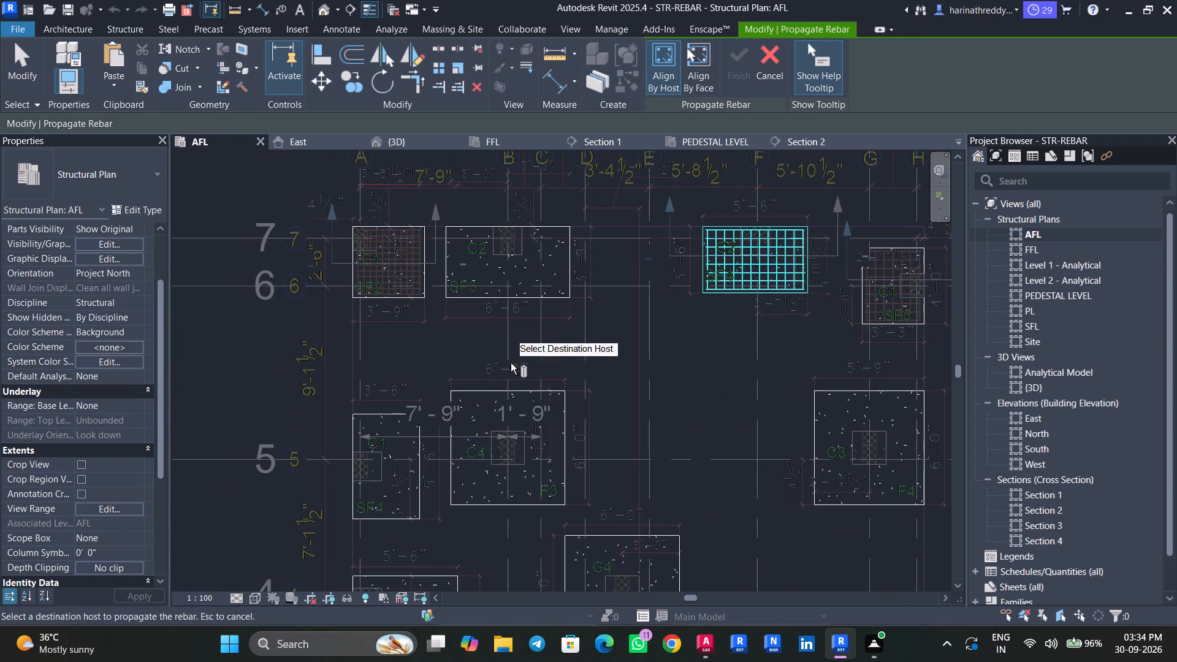
pyautogui.moveTo(600, 449); pyautogui.dragTo(563, 351, button='middle')
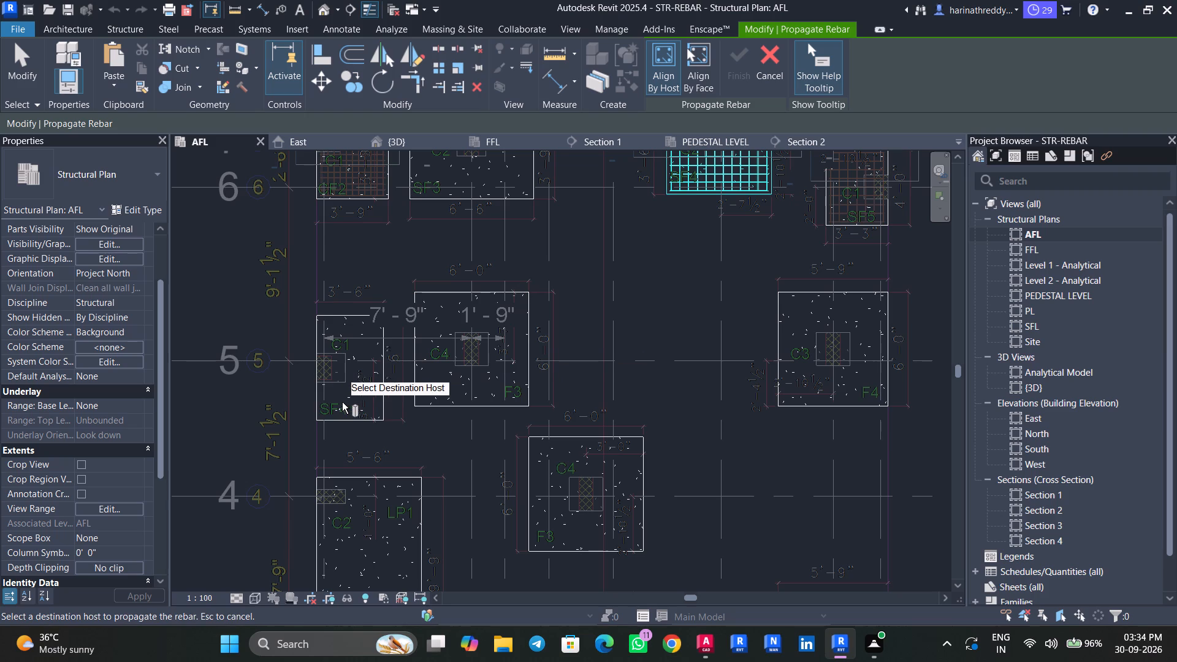
pyautogui.click(342, 402)
pyautogui.click(379, 412)
pyautogui.moveTo(605, 335); pyautogui.dragTo(592, 382, button='middle')
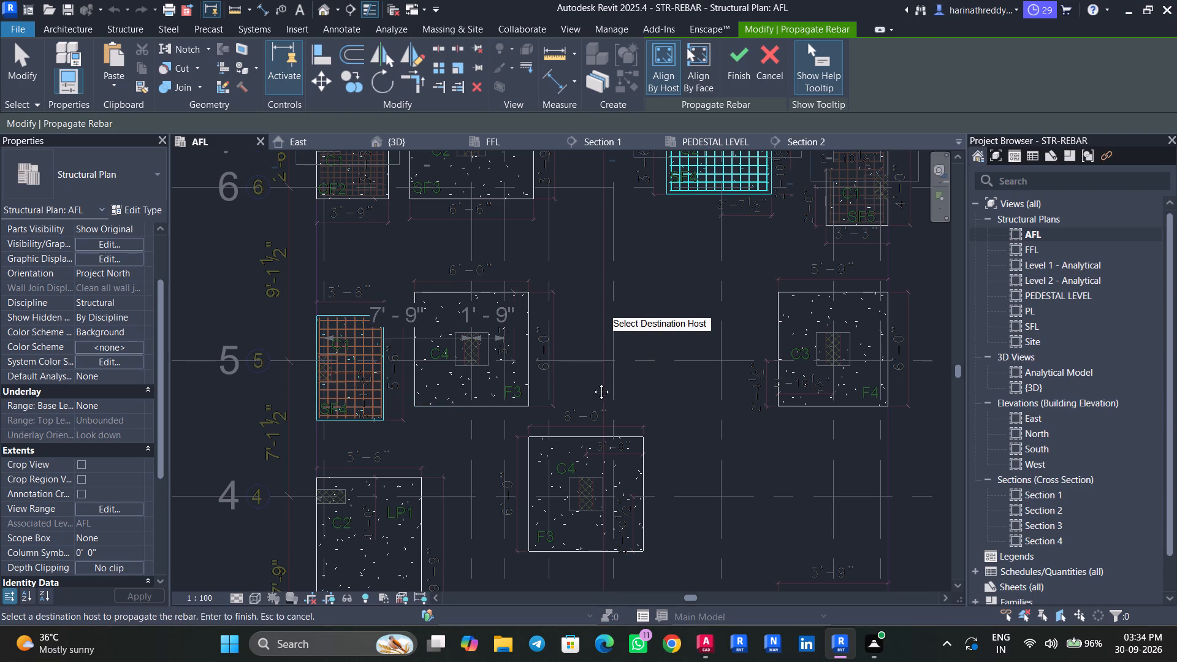
pyautogui.moveTo(592, 382); pyautogui.dragTo(576, 445, button='middle')
pyautogui.scroll(9, 643, 295)
pyautogui.scroll(-3, 652, 370)
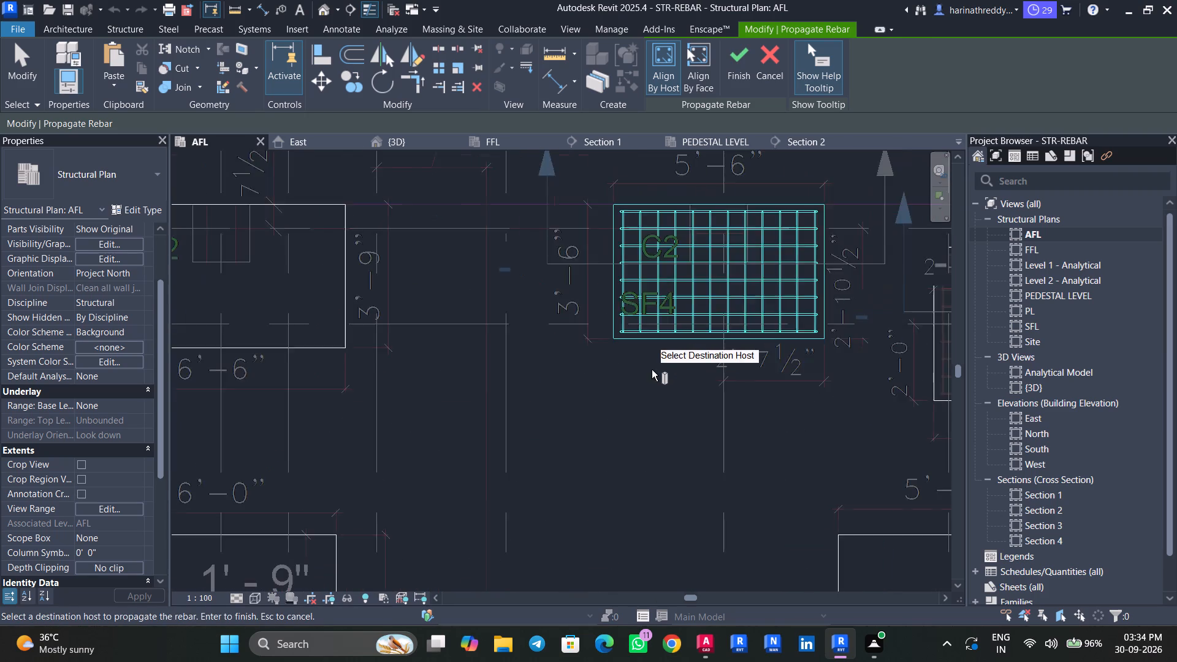
pyautogui.scroll(-3, 652, 370)
pyautogui.moveTo(533, 417); pyautogui.dragTo(682, 315, button='middle')
pyautogui.scroll(5, 281, 558)
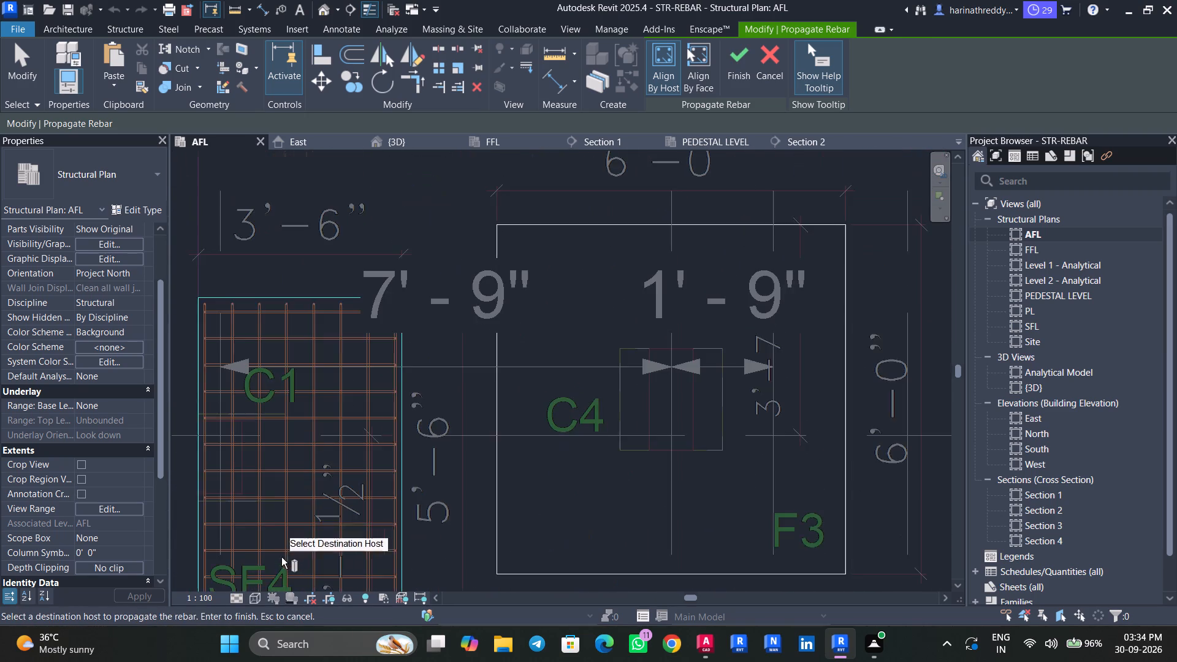
pyautogui.moveTo(290, 541); pyautogui.dragTo(303, 492, button='middle')
pyautogui.scroll(1, 295, 526)
pyautogui.click(747, 64)
pyautogui.press('Escape')
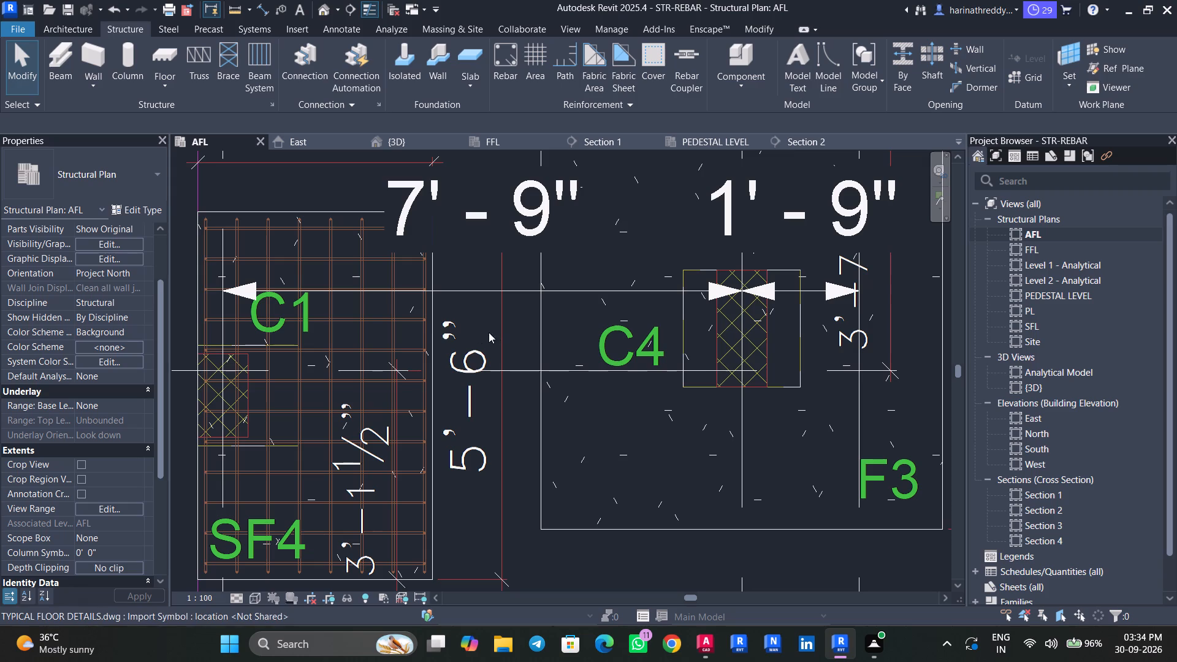
pyautogui.press('Escape')
pyautogui.press('Escape')
# Check the footing IDs, sizes and bottom reinforcement in the AutoCAD isolated footing schedule, and return to the Revit AFL plan.
pyautogui.scroll(-4, 465, 308)
pyautogui.scroll(1, 465, 308)
pyautogui.scroll(-1, 465, 308)
pyautogui.scroll(-5, 552, 305)
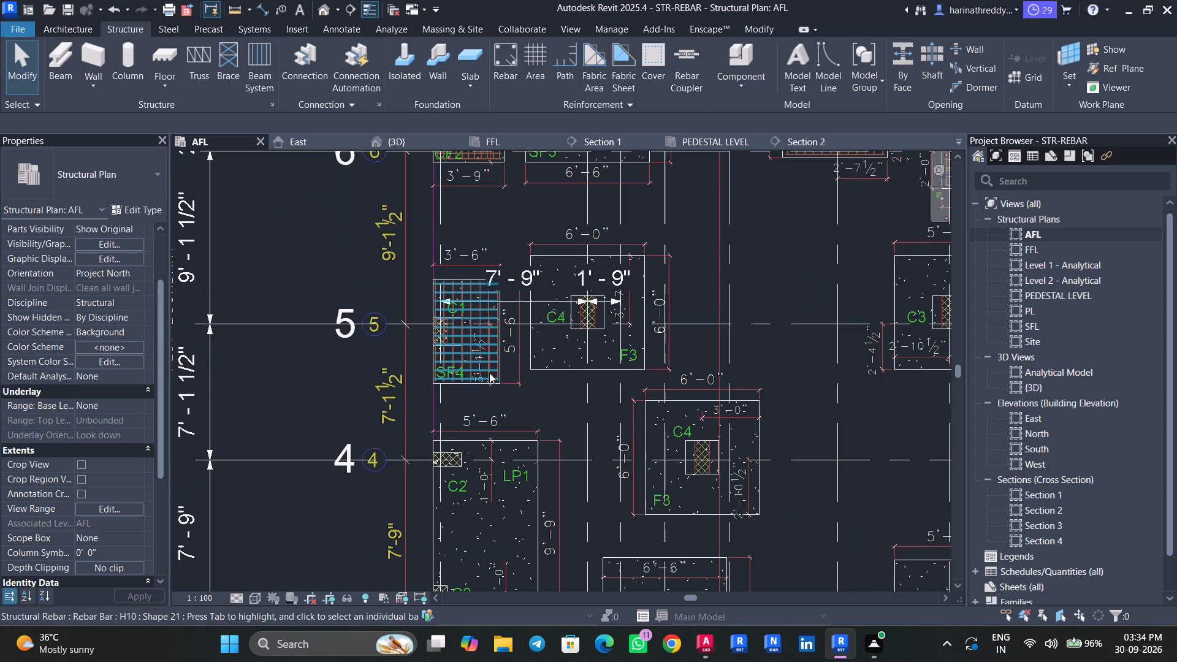
pyautogui.moveTo(744, 287); pyautogui.dragTo(715, 329, button='middle')
pyautogui.scroll(1, 709, 342)
pyautogui.scroll(-2, 709, 342)
pyautogui.moveTo(747, 306); pyautogui.dragTo(653, 344, button='middle')
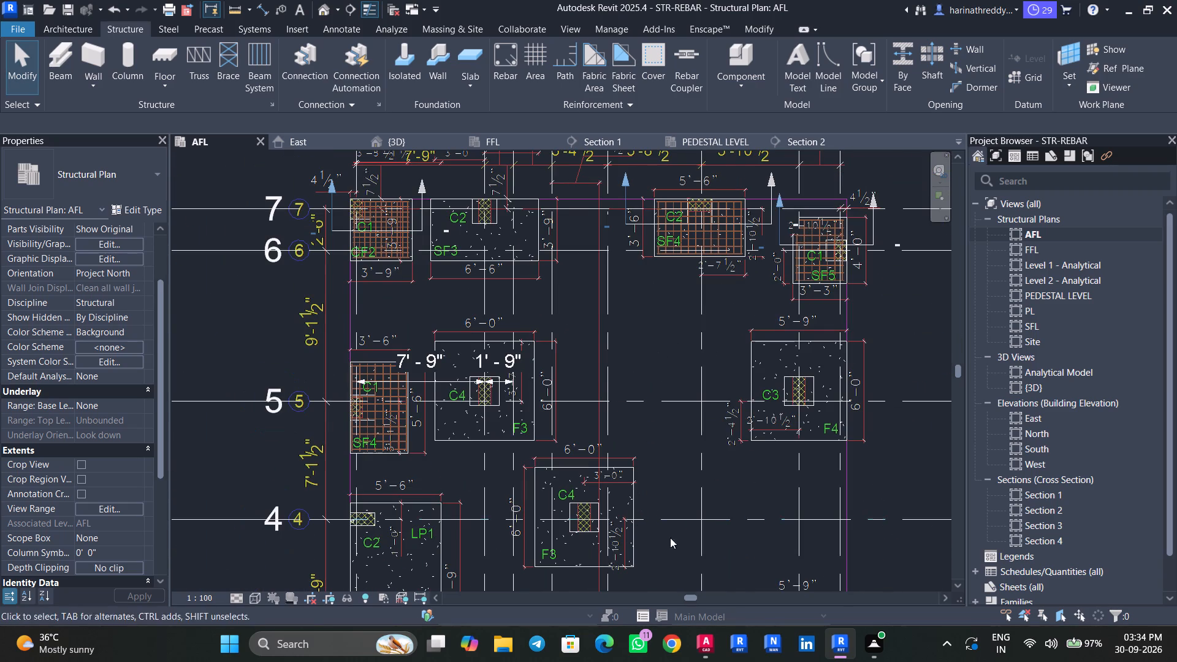
pyautogui.click(705, 641)
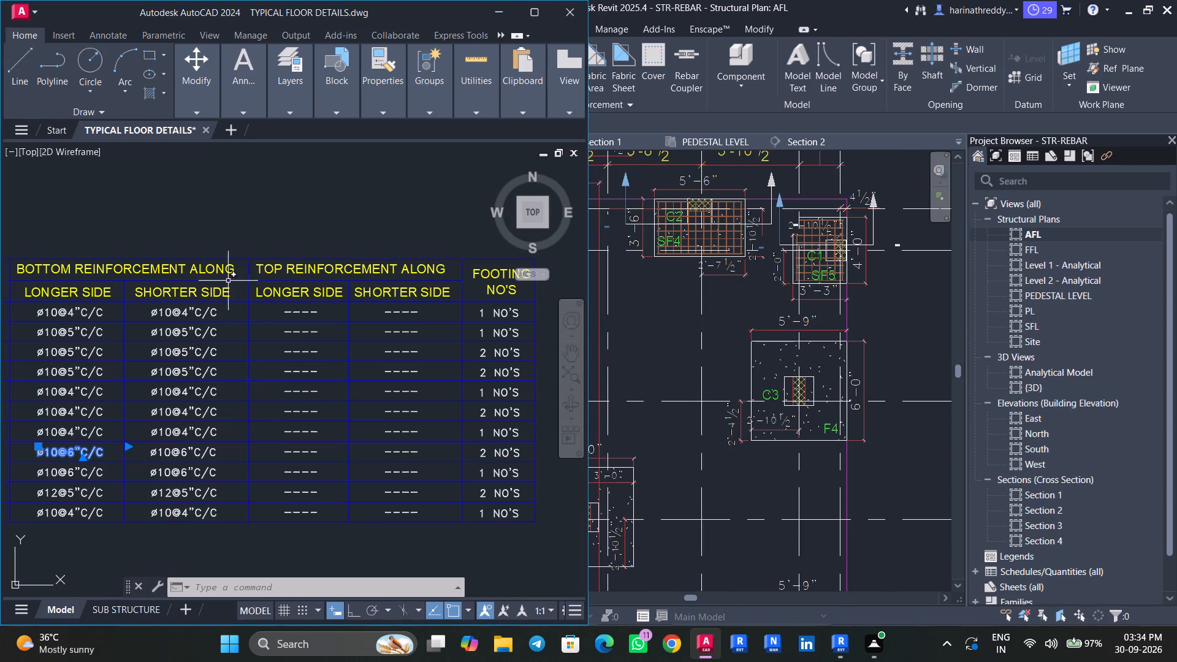
pyautogui.moveTo(207, 244); pyautogui.dragTo(701, 253, button='middle')
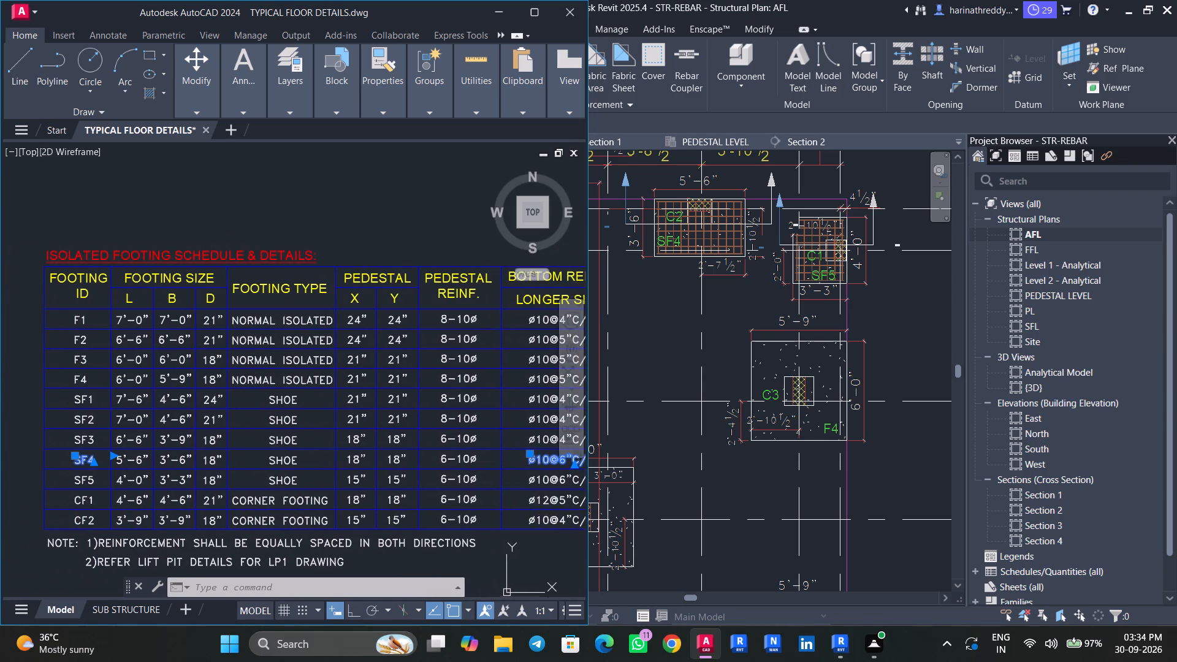
pyautogui.moveTo(701, 253); pyautogui.dragTo(334, 243, button='middle')
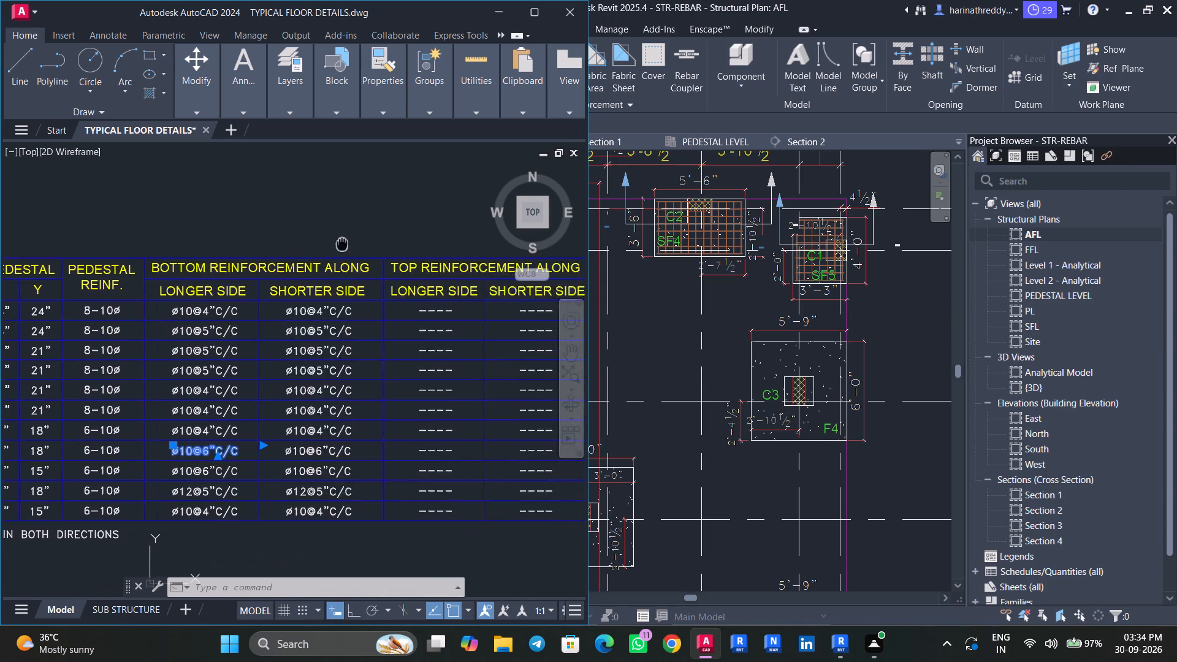
pyautogui.moveTo(334, 243); pyautogui.dragTo(899, 319, button='middle')
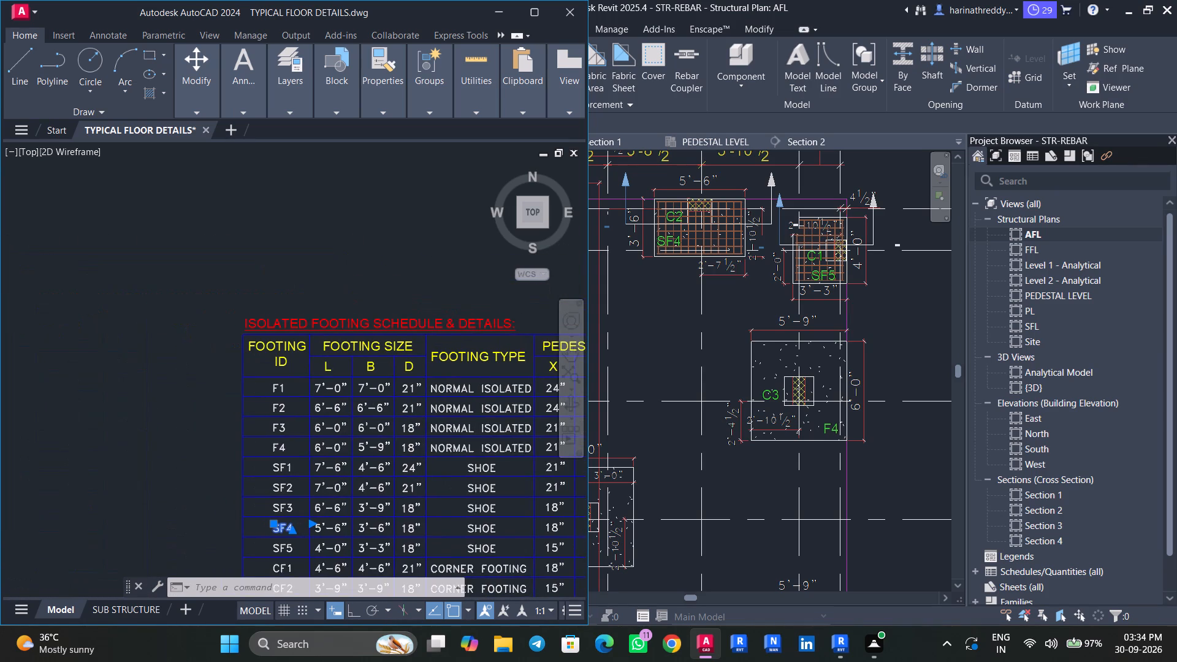
pyautogui.moveTo(899, 319); pyautogui.dragTo(787, 280, button='middle')
pyautogui.scroll(1, 787, 280)
pyautogui.click(514, 13)
# Look over the AFL plan from grid 7 to grid 1 for footings that still lack reinforcement.
pyautogui.press('Escape')
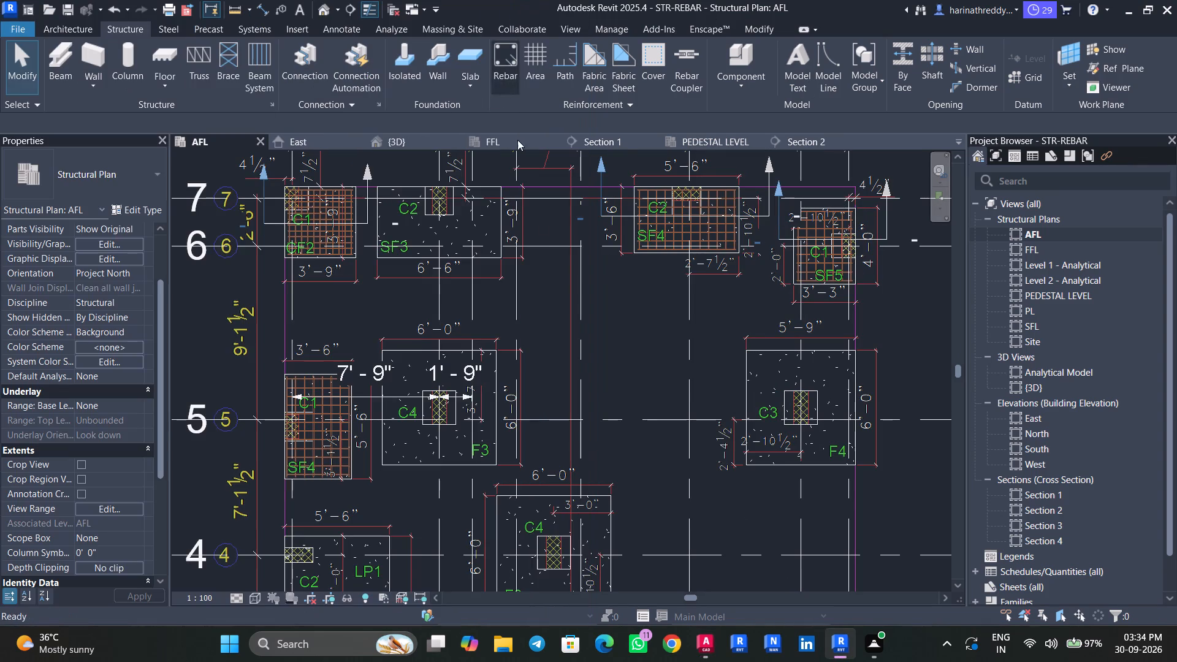
pyautogui.press('Escape')
pyautogui.press('Escape')
pyautogui.press('Escape')
pyautogui.press('Escape')
pyautogui.moveTo(652, 375); pyautogui.dragTo(605, 296, button='middle')
pyautogui.moveTo(594, 383); pyautogui.dragTo(625, 284, button='middle')
pyautogui.moveTo(646, 363); pyautogui.dragTo(674, 258, button='middle')
pyautogui.moveTo(677, 356); pyautogui.dragTo(677, 300, button='middle')
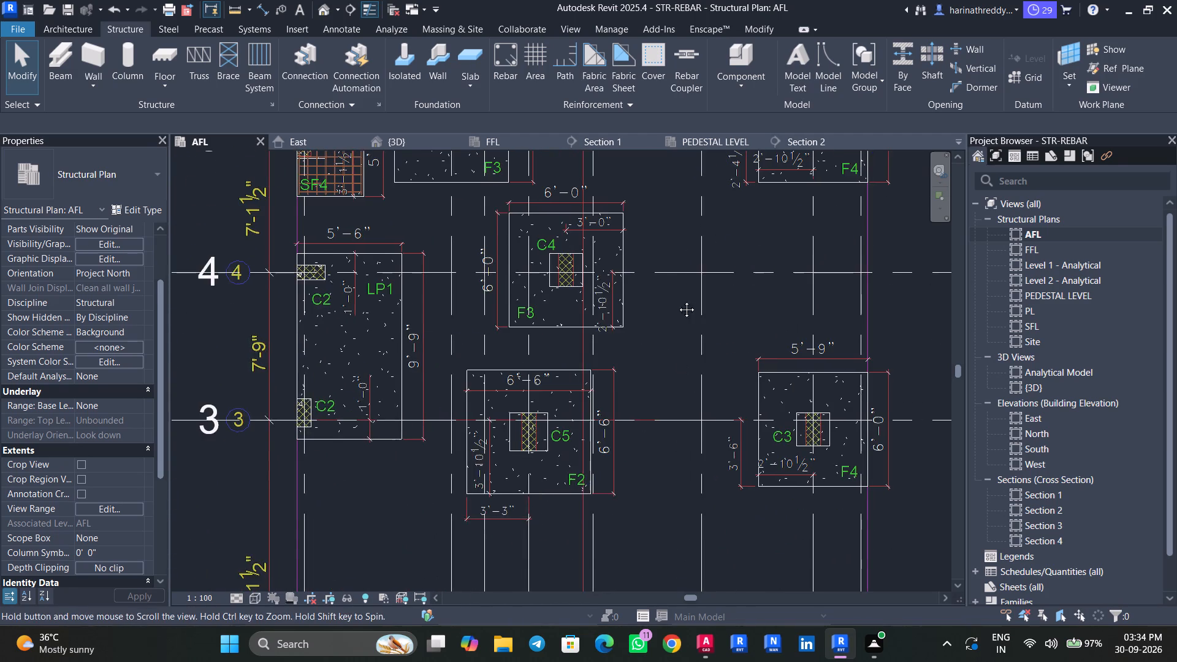
pyautogui.moveTo(677, 300); pyautogui.dragTo(676, 259, button='middle')
pyautogui.moveTo(649, 379); pyautogui.dragTo(631, 261, button='middle')
pyautogui.scroll(1, 631, 261)
pyautogui.moveTo(660, 401); pyautogui.dragTo(666, 260, button='middle')
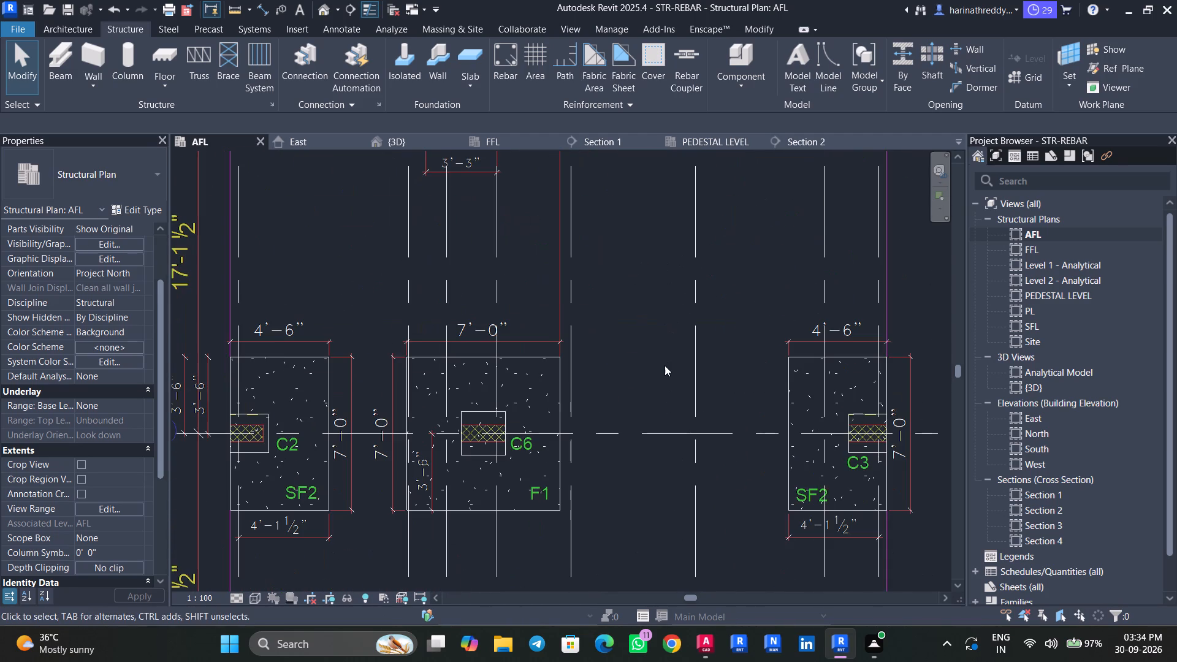
pyautogui.moveTo(665, 365); pyautogui.dragTo(678, 314, button='middle')
pyautogui.moveTo(668, 332); pyautogui.dragTo(710, 161, button='middle')
pyautogui.moveTo(675, 367); pyautogui.dragTo(675, 288, button='middle')
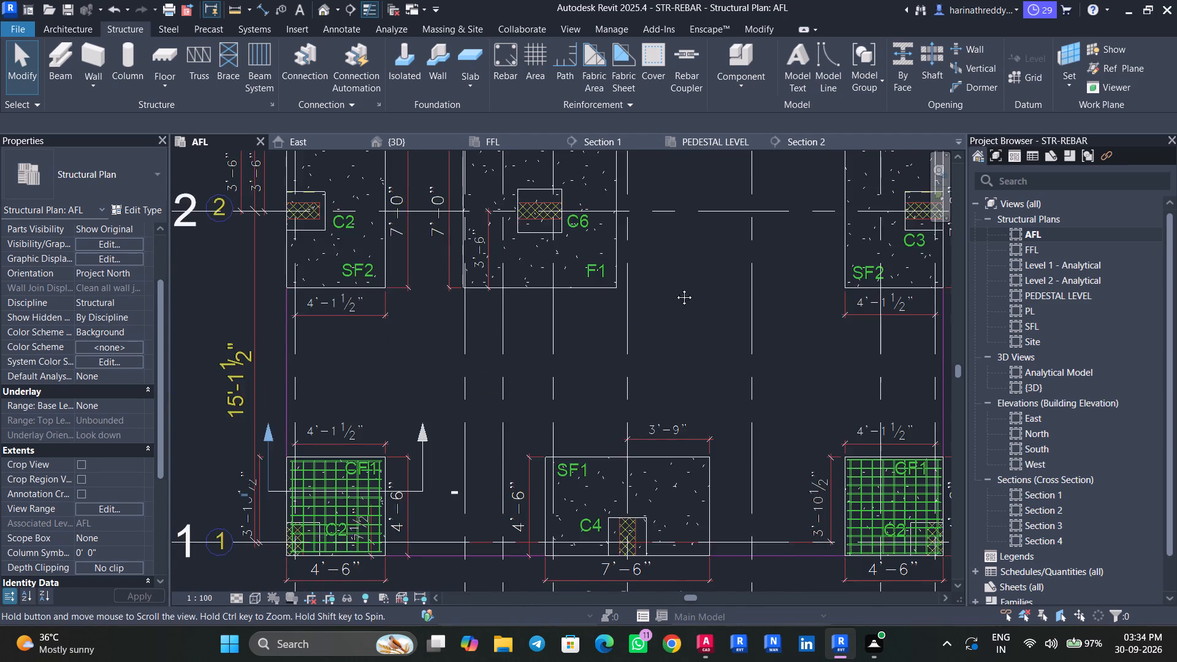
pyautogui.moveTo(675, 288); pyautogui.dragTo(675, 269, button='middle')
pyautogui.scroll(-3, 671, 289)
pyautogui.moveTo(680, 275); pyautogui.dragTo(685, 364, button='middle')
pyautogui.moveTo(688, 306); pyautogui.dragTo(687, 461, button='middle')
pyautogui.moveTo(698, 295); pyautogui.dragTo(698, 424, button='middle')
pyautogui.scroll(1, 698, 424)
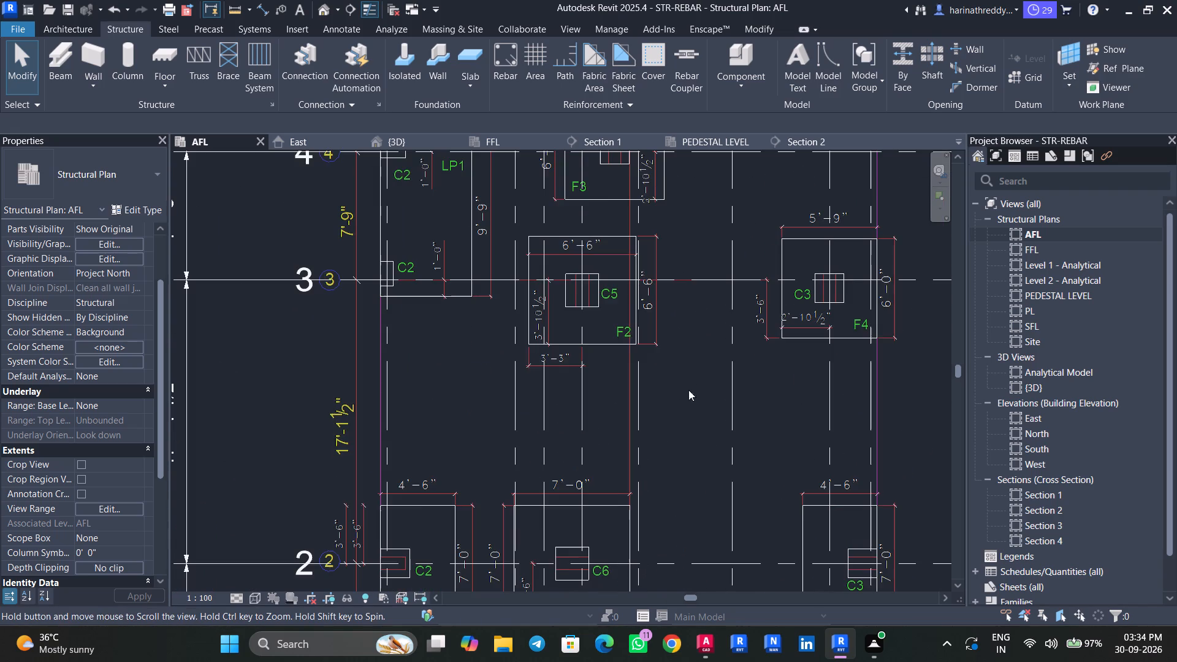
pyautogui.moveTo(693, 316); pyautogui.dragTo(727, 478, button='middle')
pyautogui.moveTo(726, 357); pyautogui.dragTo(728, 420, button='middle')
pyautogui.scroll(1, 728, 420)
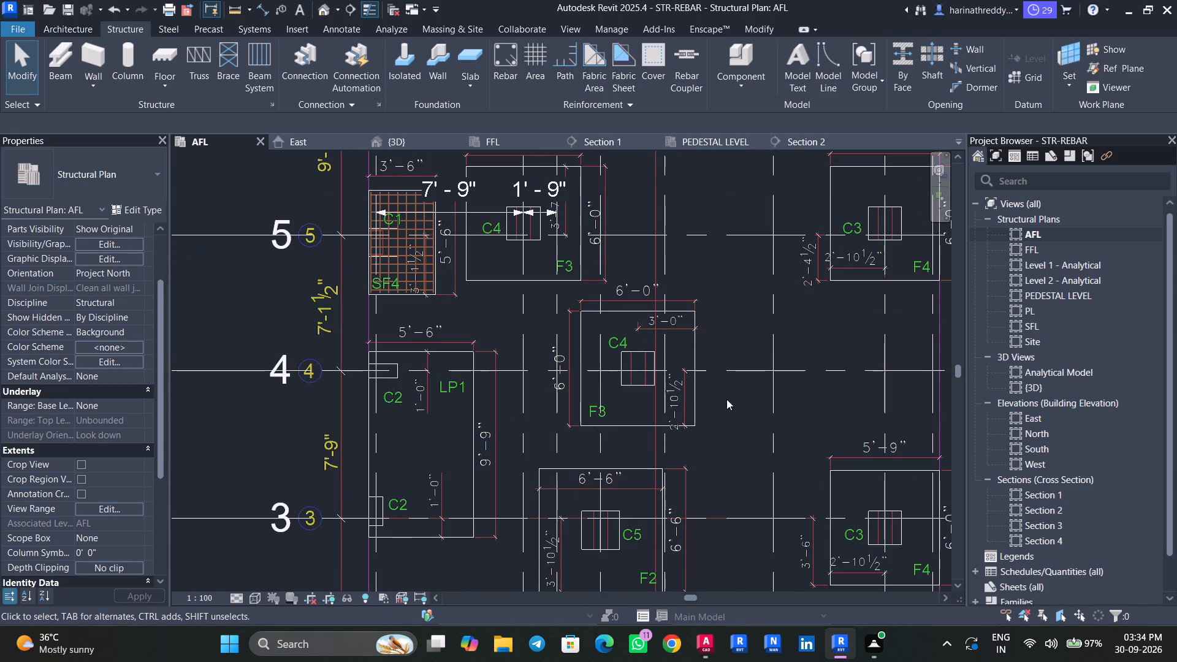
pyautogui.moveTo(756, 327); pyautogui.dragTo(712, 494, button='middle')
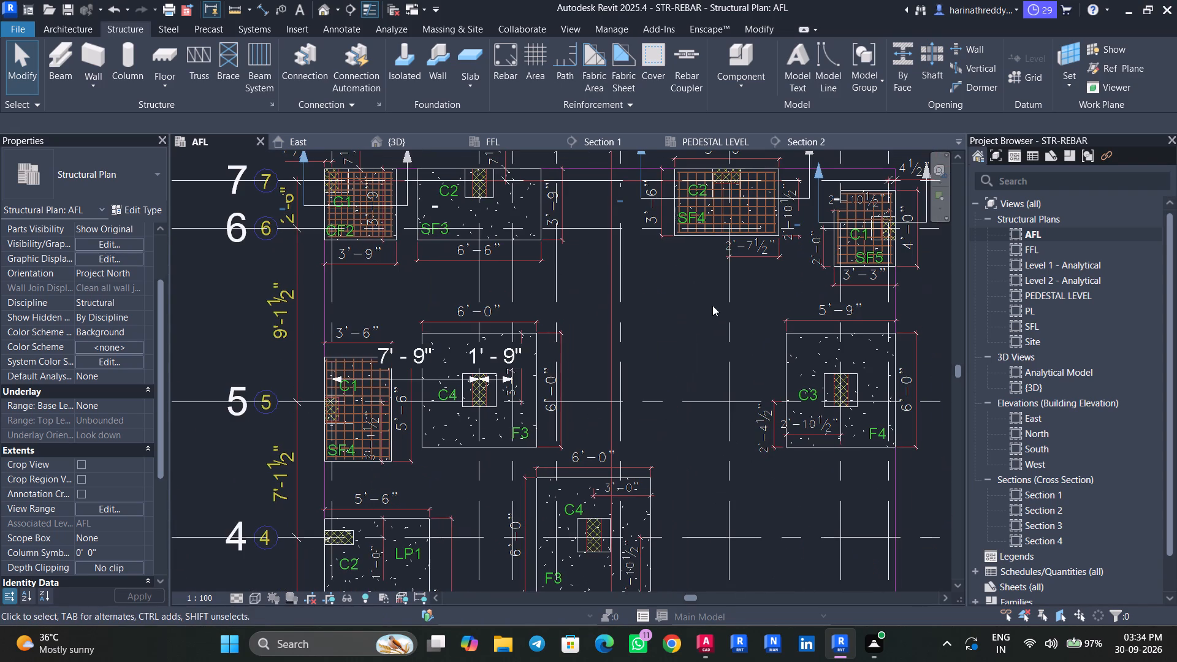
# Draw a horizontal section line lengthwise through the SF3 footing beside CF2, extending past both of its short edges.
pyautogui.scroll(7, 405, 229)
pyautogui.moveTo(405, 229); pyautogui.dragTo(436, 420, button='middle')
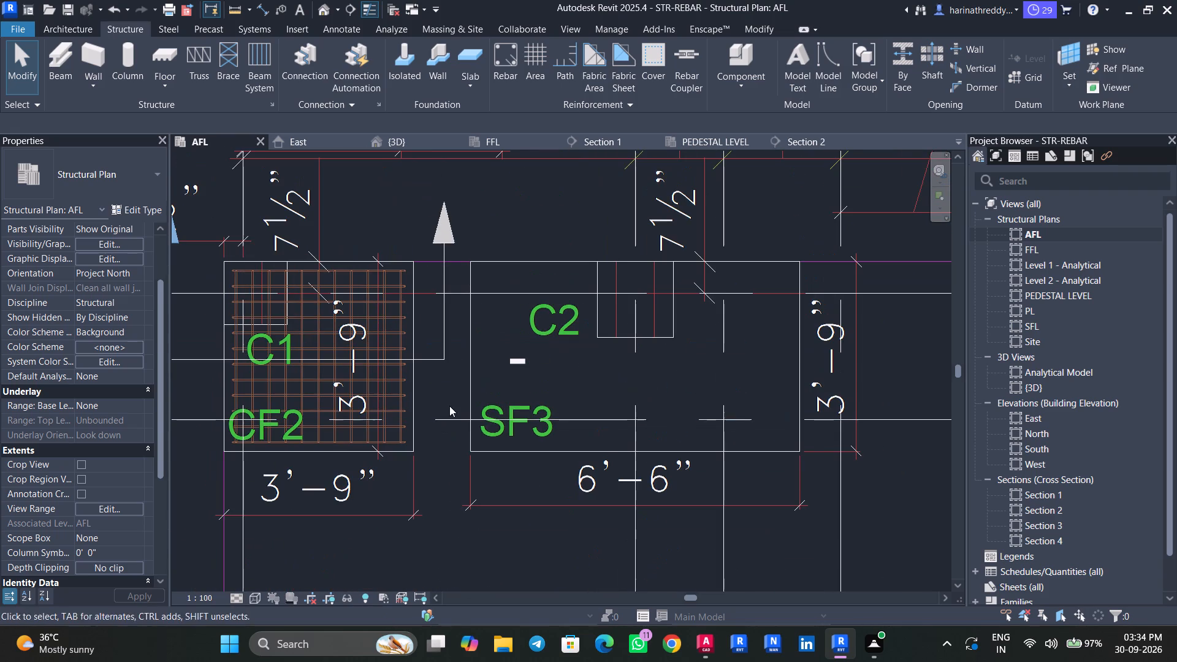
pyautogui.click(352, 10)
pyautogui.click(446, 362)
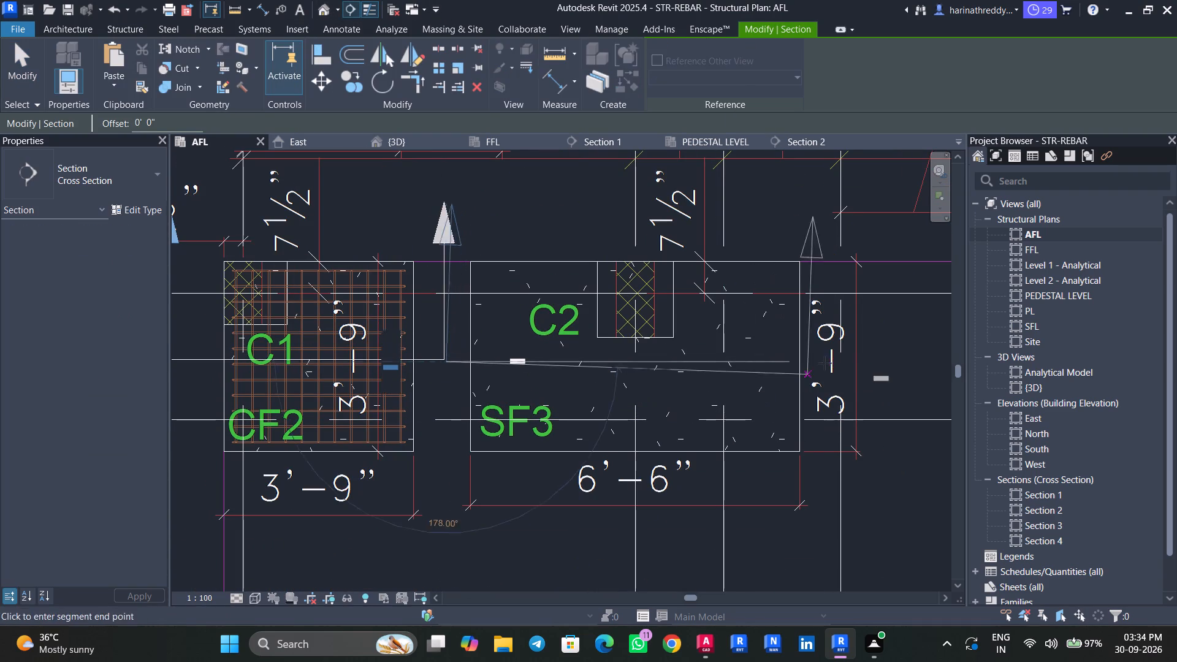
pyautogui.click(889, 361)
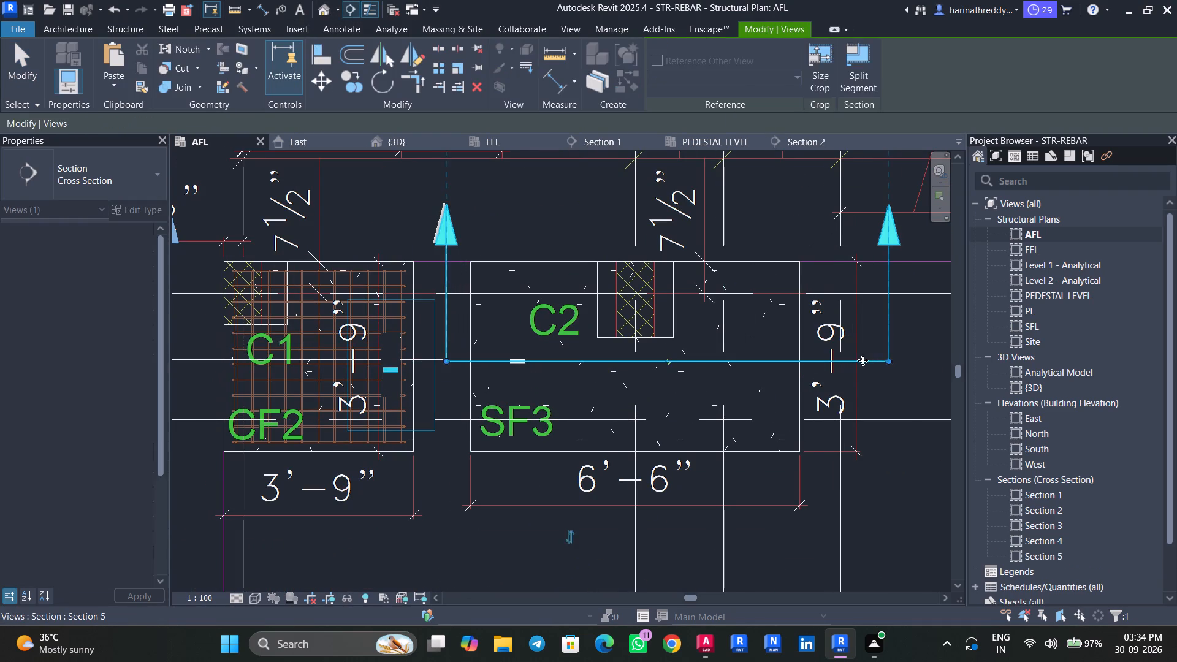
# Shorten the far clip depth of the new SF3 section to about 1' 11 41/64", ending near the footing's edge at grid 7.
pyautogui.press('Escape')
pyautogui.press('Escape')
pyautogui.click(861, 363)
pyautogui.scroll(-3, 861, 363)
pyautogui.moveTo(779, 256); pyautogui.dragTo(737, 362, button='middle')
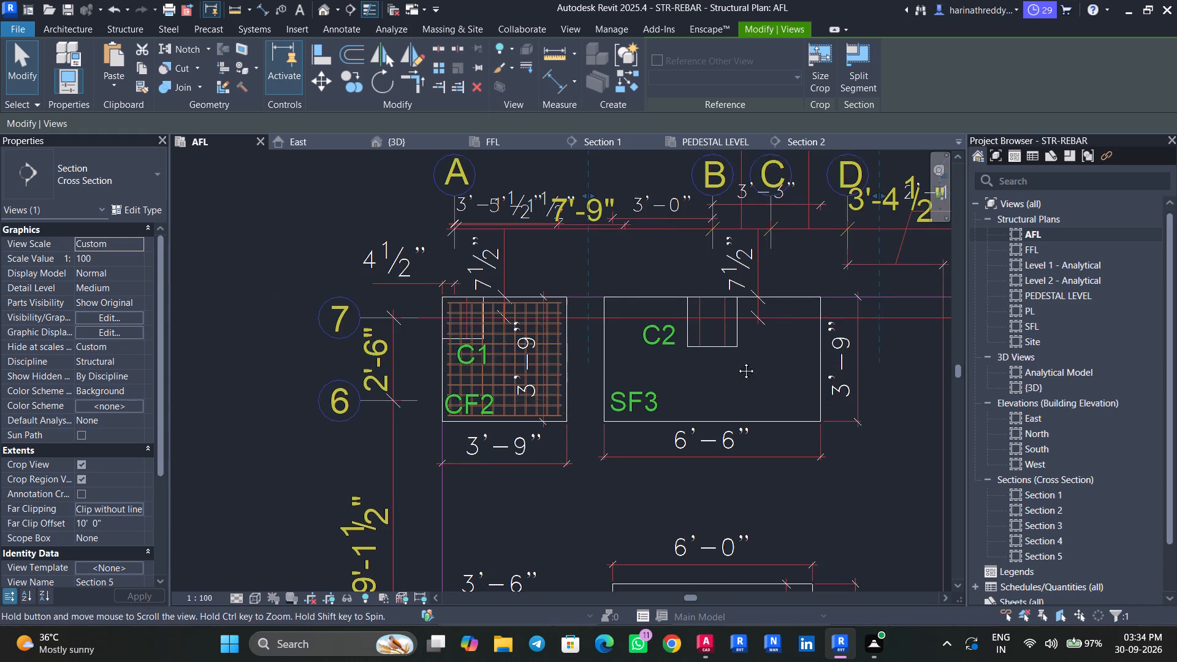
pyautogui.moveTo(737, 362); pyautogui.dragTo(731, 383, button='middle')
pyautogui.moveTo(689, 165); pyautogui.dragTo(688, 439)
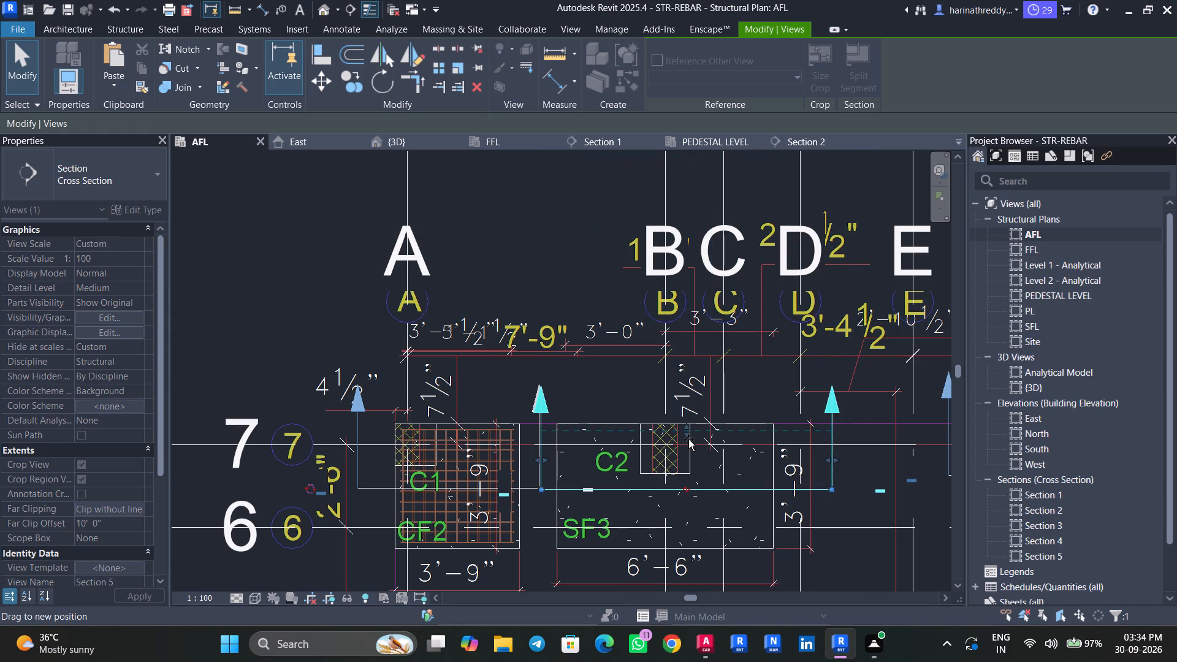
pyautogui.moveTo(688, 439); pyautogui.dragTo(688, 433)
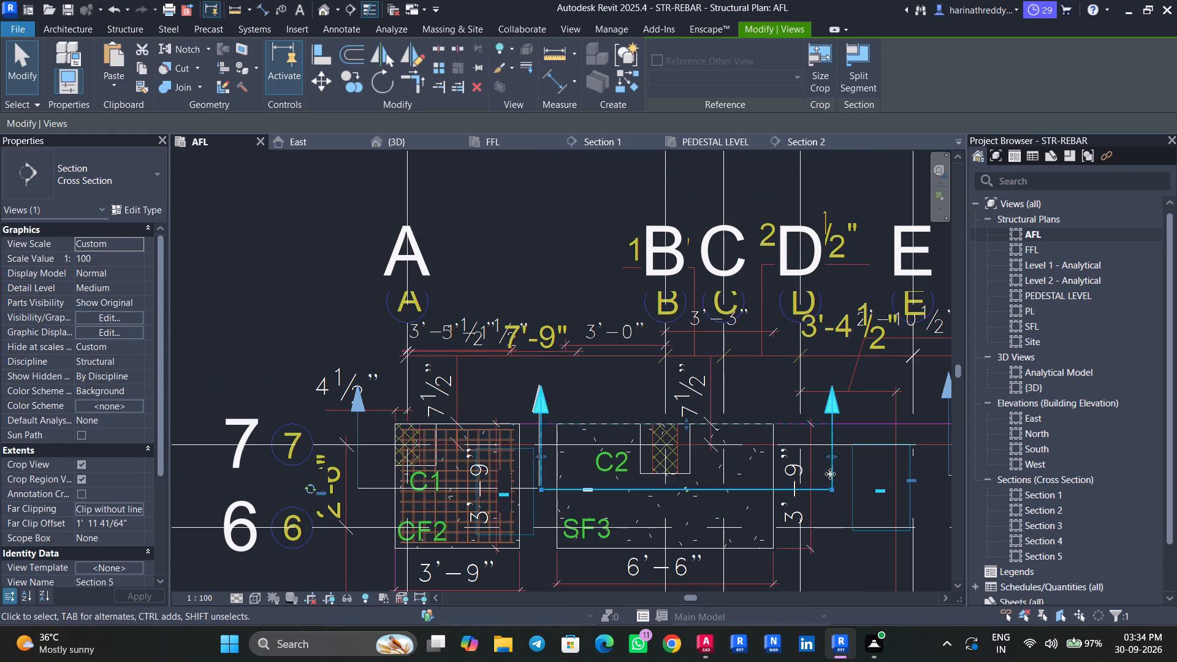
# Open the new section's view and shrink its crop region vertically to the SF3 footing and its pedestal.
pyautogui.rightClick(830, 474)
pyautogui.click(872, 126)
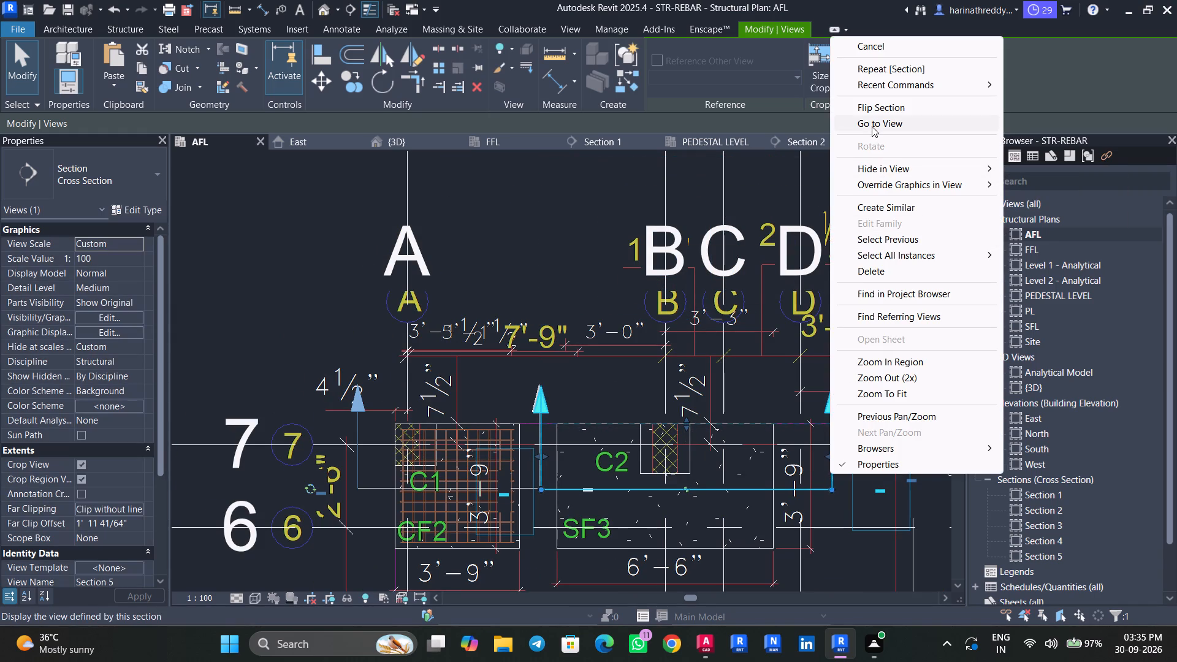
pyautogui.click(583, 470)
pyautogui.moveTo(560, 569); pyautogui.dragTo(565, 487)
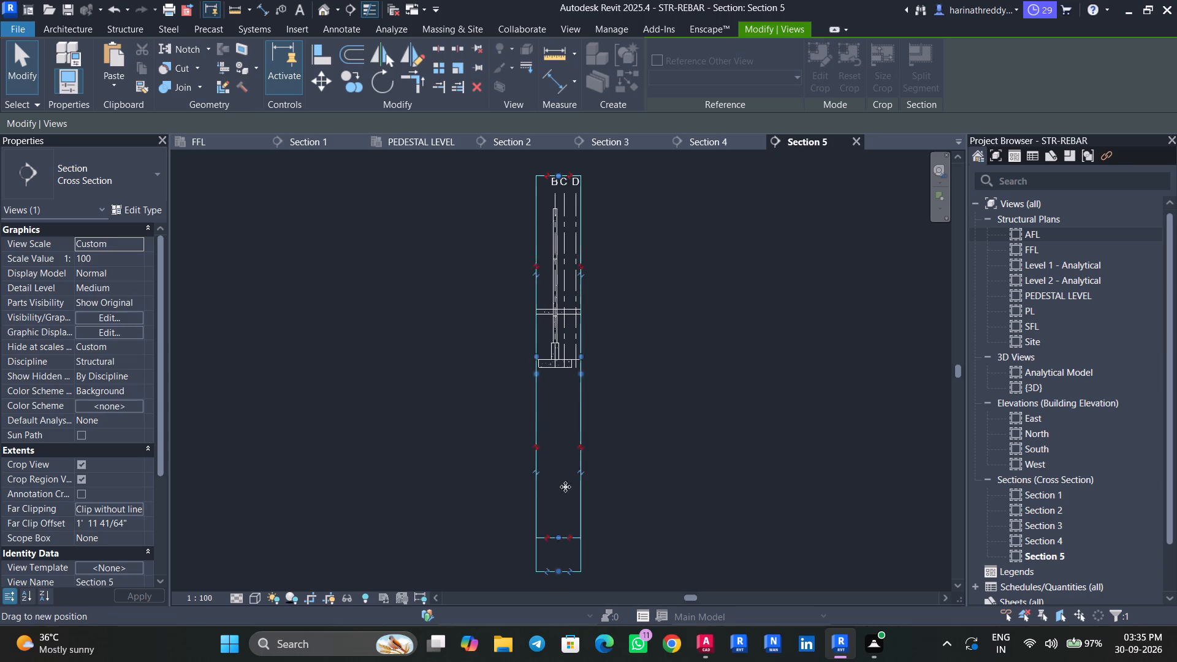
pyautogui.moveTo(565, 487); pyautogui.dragTo(579, 390)
pyautogui.scroll(3, 553, 175)
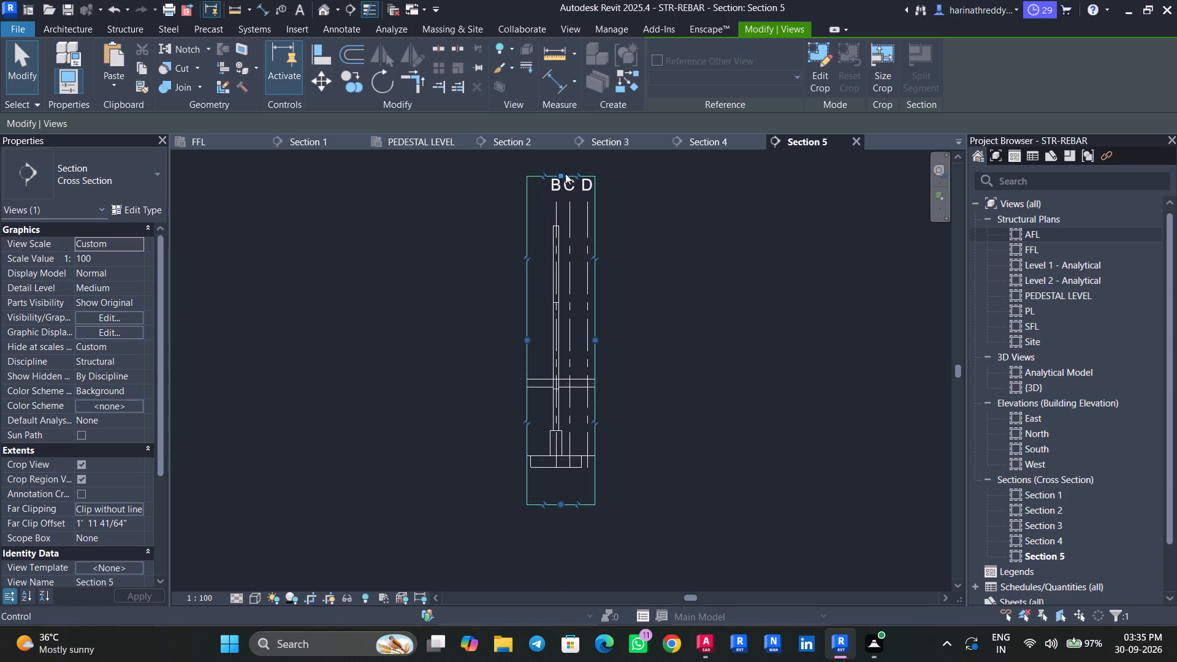
pyautogui.moveTo(562, 172); pyautogui.dragTo(561, 420)
pyautogui.scroll(5, 557, 468)
pyautogui.scroll(-1, 558, 466)
pyautogui.scroll(3, 558, 466)
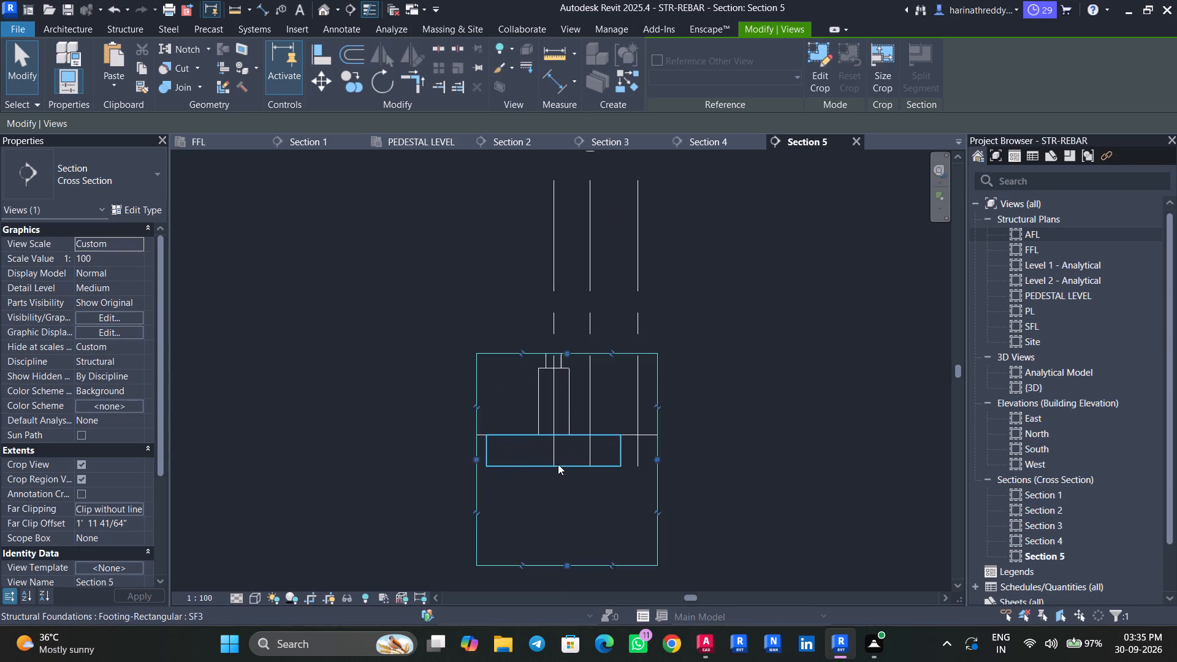
pyautogui.press('Escape')
pyautogui.press('Escape')
pyautogui.click(571, 462)
pyautogui.press('Escape')
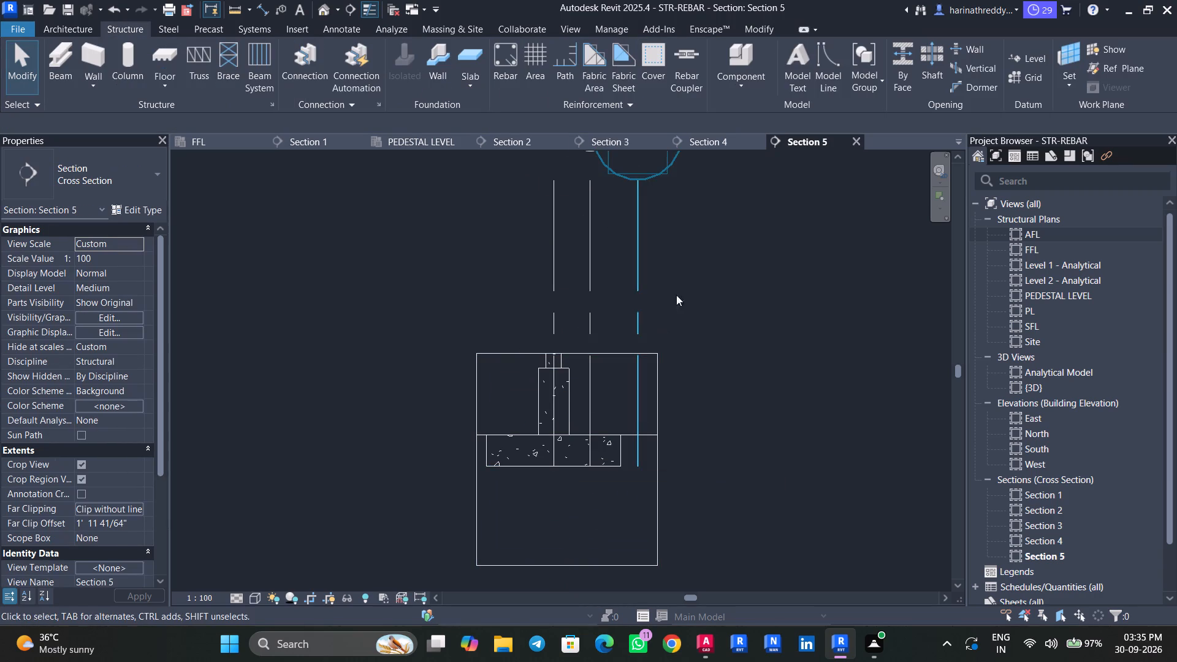
# Temporarily hide grids B, C and D and the column above the pedestal in the section view.
pyautogui.moveTo(717, 260); pyautogui.dragTo(473, 235)
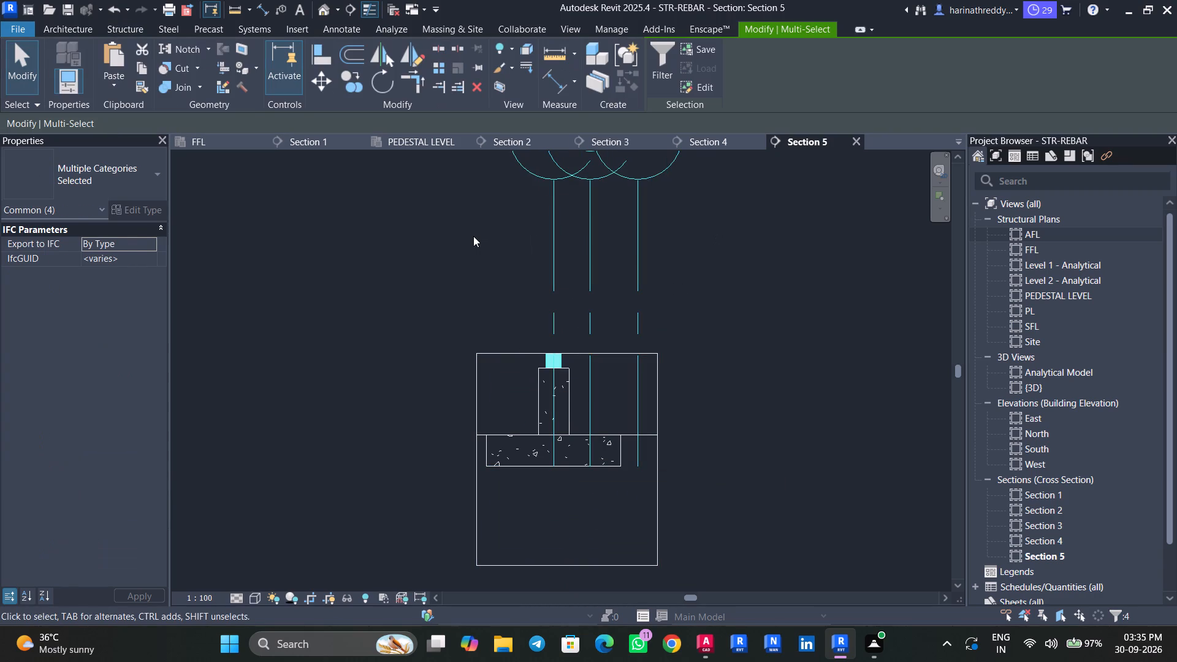
pyautogui.press('h')
pyautogui.press('h')
# Set the rebar cover of the SF3 footing to FOOTING <50 mm>.
pyautogui.scroll(4, 543, 436)
pyautogui.click(539, 465)
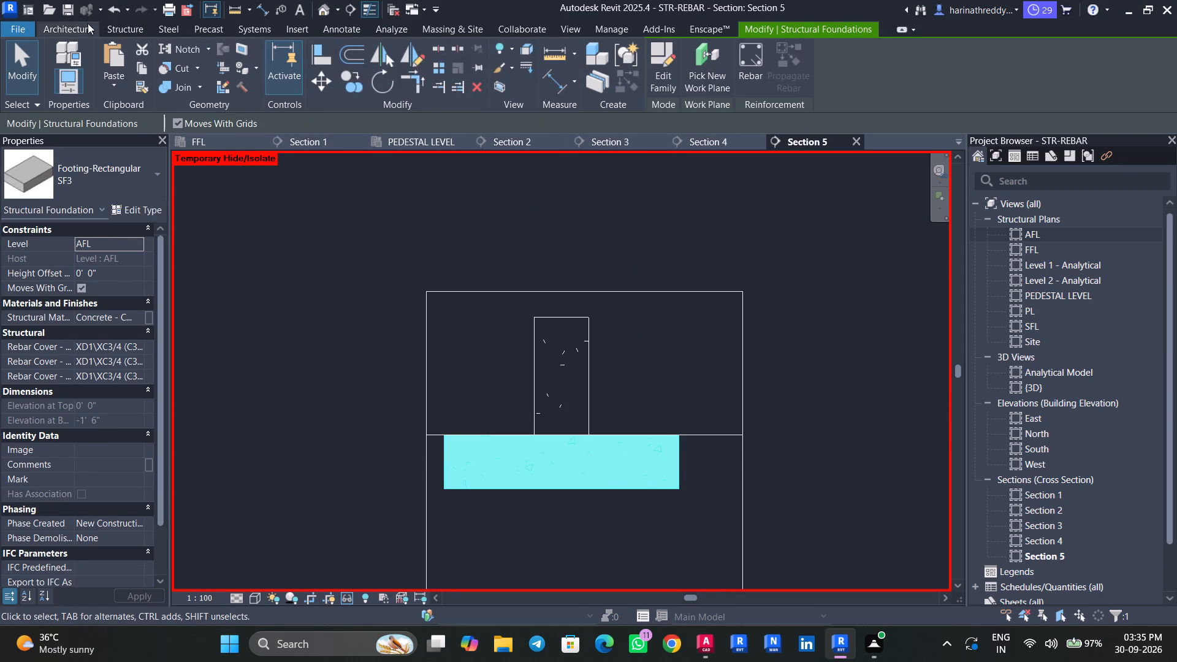
pyautogui.click(150, 31)
pyautogui.click(665, 74)
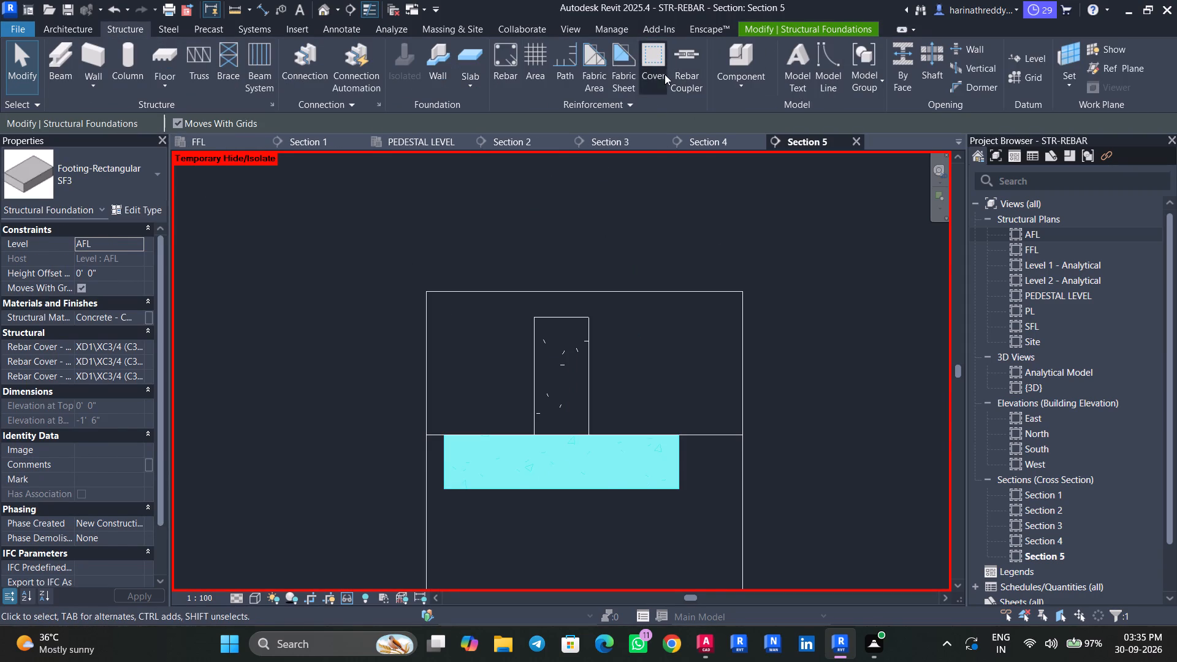
pyautogui.click(521, 462)
pyautogui.click(283, 118)
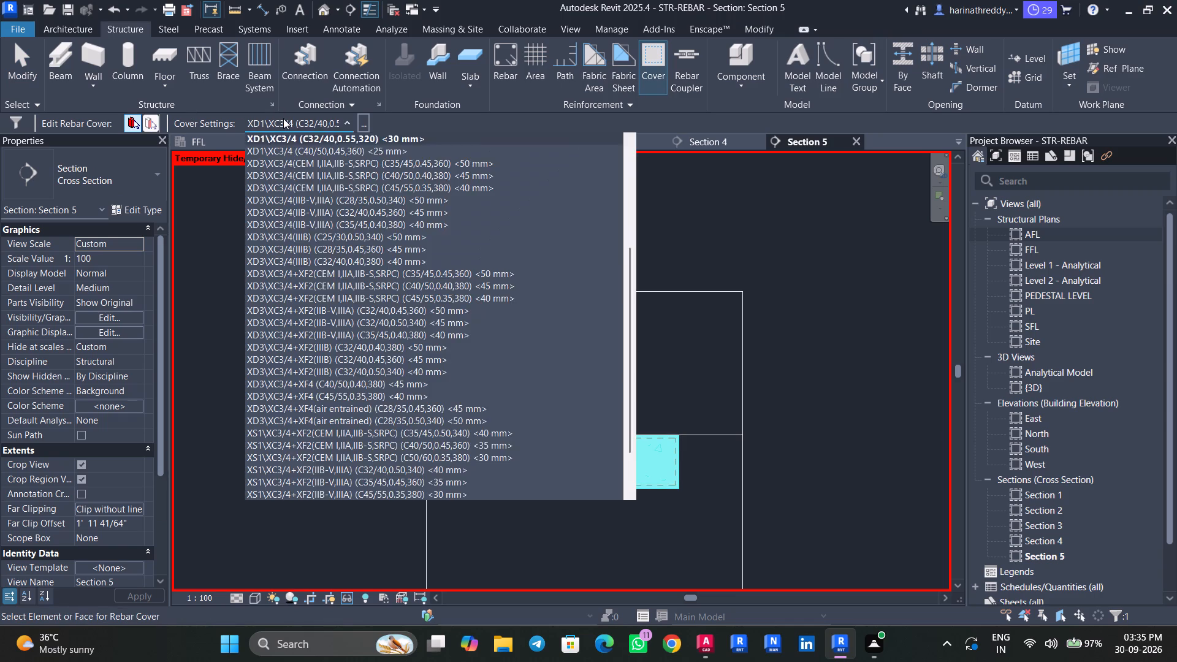
pyautogui.scroll(15, 286, 230)
pyautogui.click(294, 143)
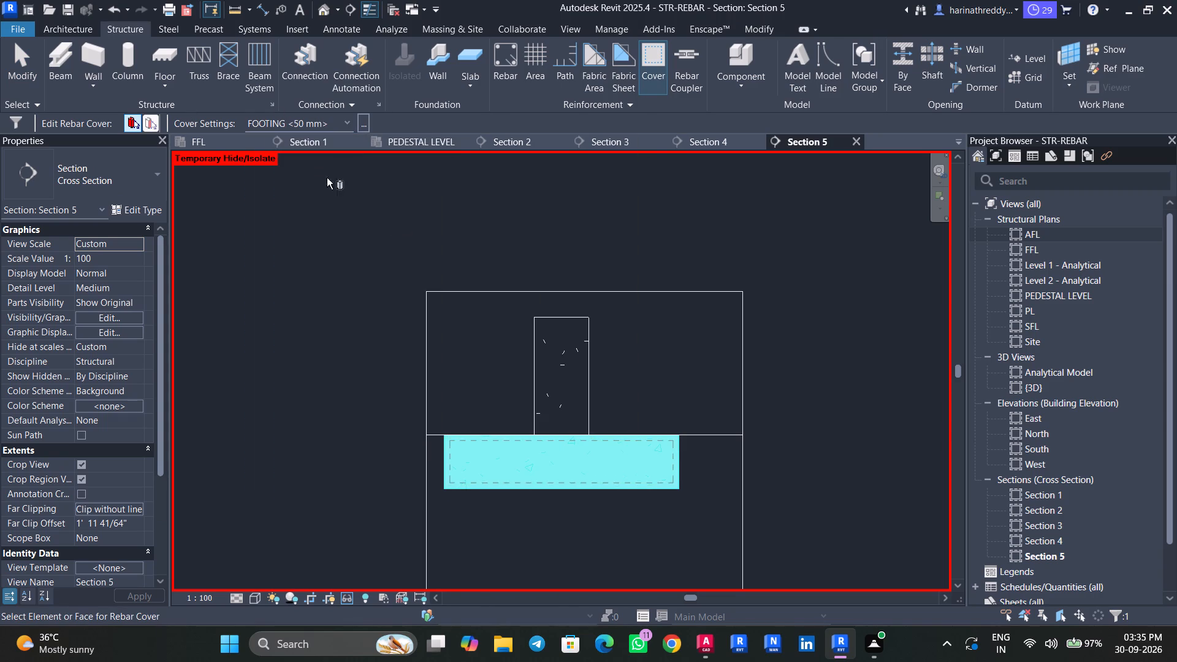
pyautogui.scroll(2, 656, 417)
pyautogui.scroll(-1, 656, 417)
pyautogui.scroll(2, 657, 417)
pyautogui.press('Escape')
pyautogui.press('Escape')
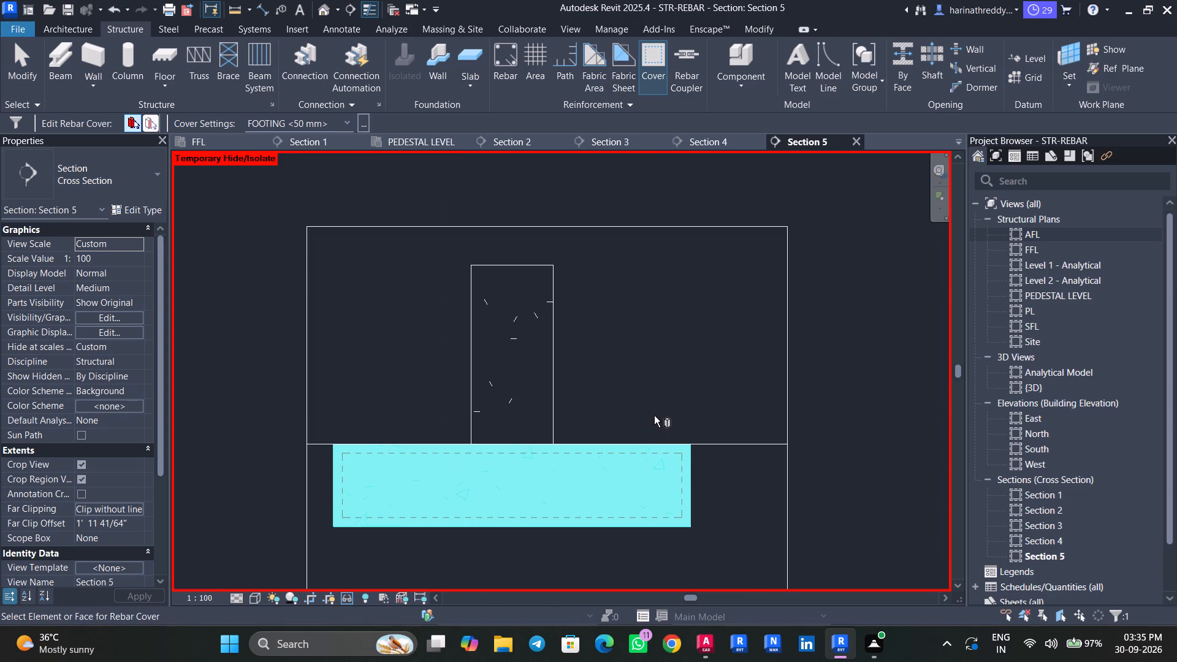
pyautogui.press('Escape')
pyautogui.press('Escape')
# Place an H10 shape 21 rebar set in the SF3 footing, parallel to the work plane, running along its length.
pyautogui.click(674, 481)
pyautogui.click(767, 61)
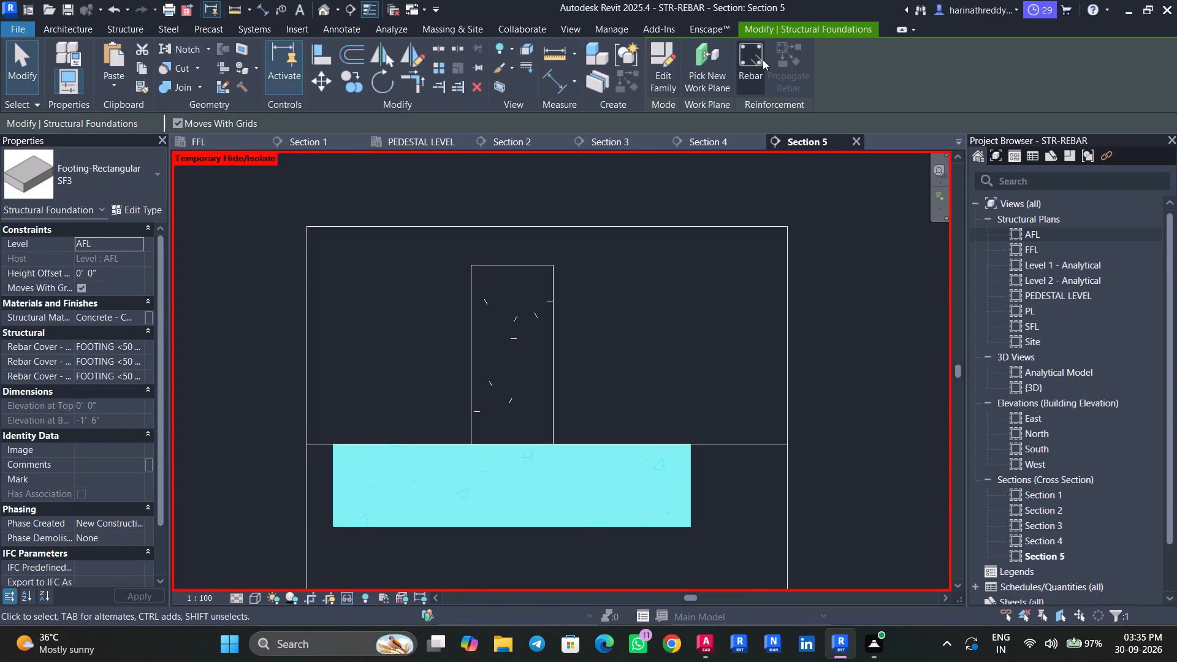
pyautogui.click(763, 59)
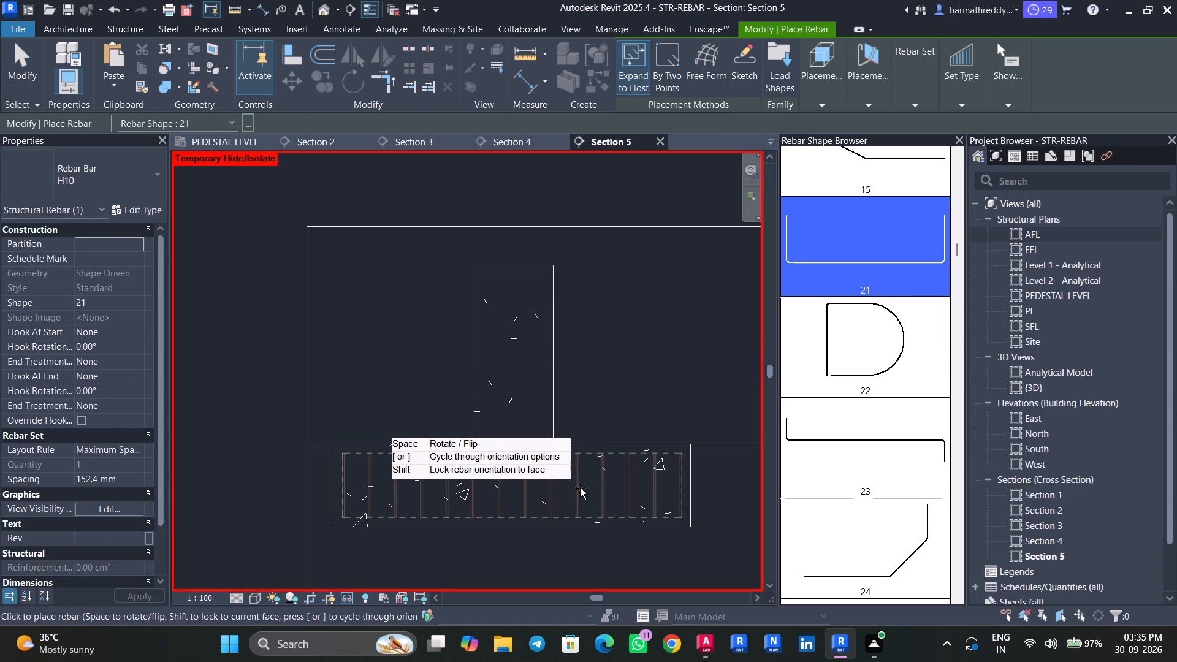
pyautogui.click(855, 111)
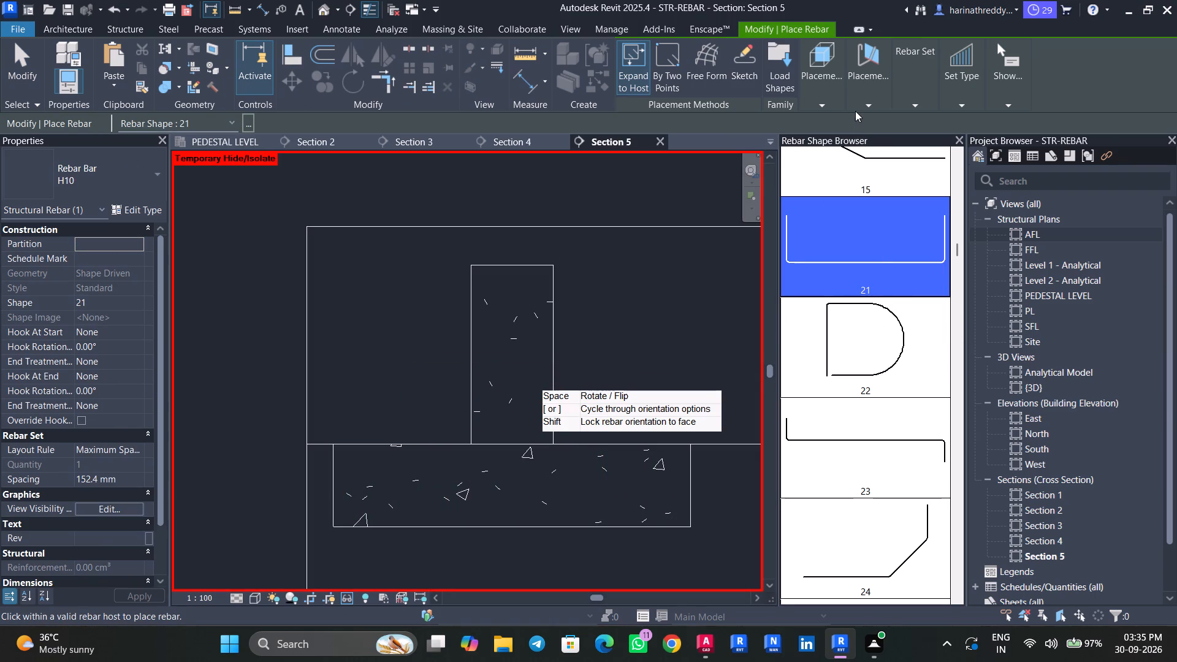
pyautogui.click(866, 145)
pyautogui.click(530, 494)
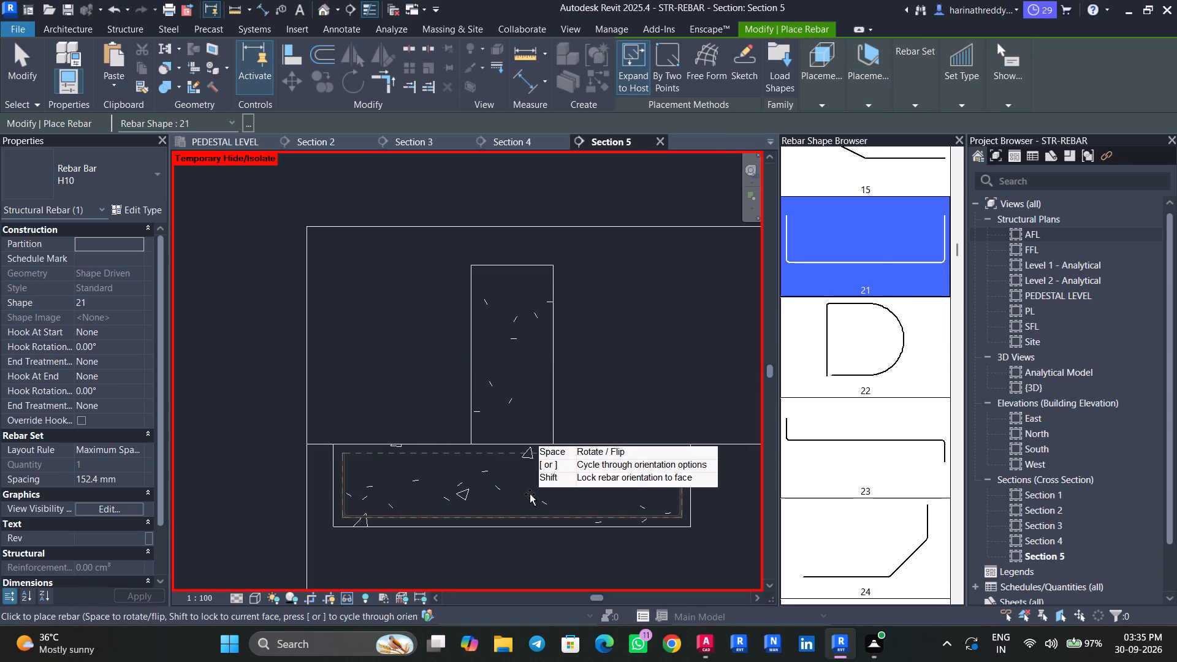
pyautogui.press('Escape')
pyautogui.press('Escape')
# Check the SF3 bottom reinforcement along both sides in the AutoCAD footing schedule, and return to the Revit section.
pyautogui.click(699, 650)
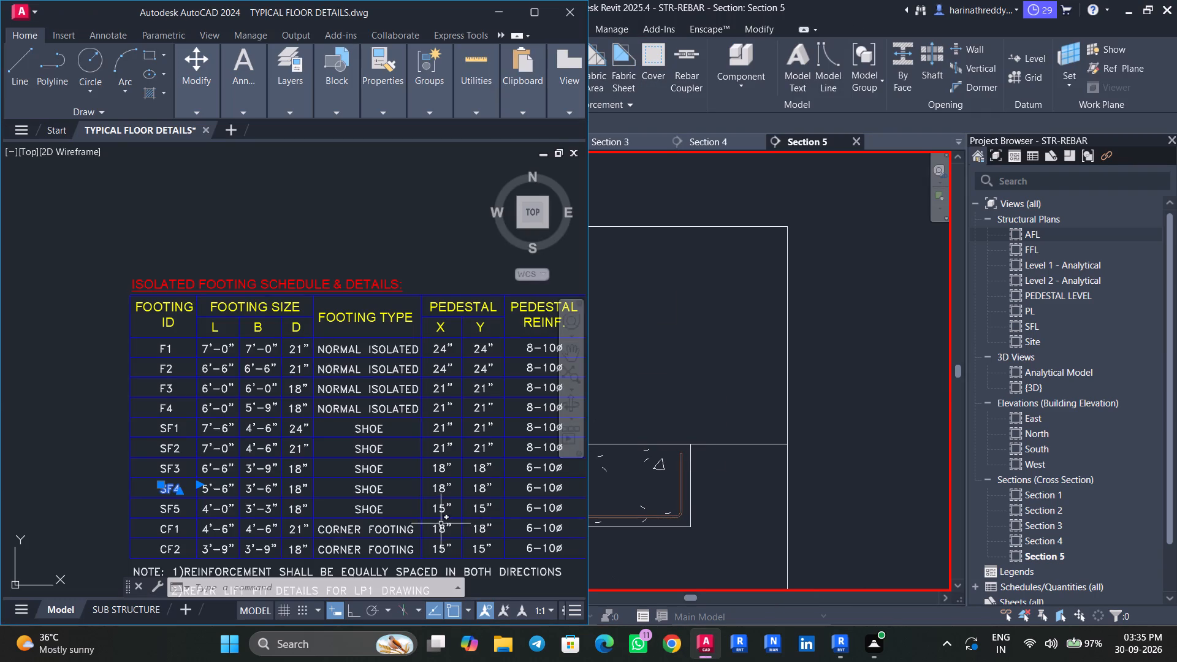
pyautogui.moveTo(485, 518); pyautogui.dragTo(289, 519, button='middle')
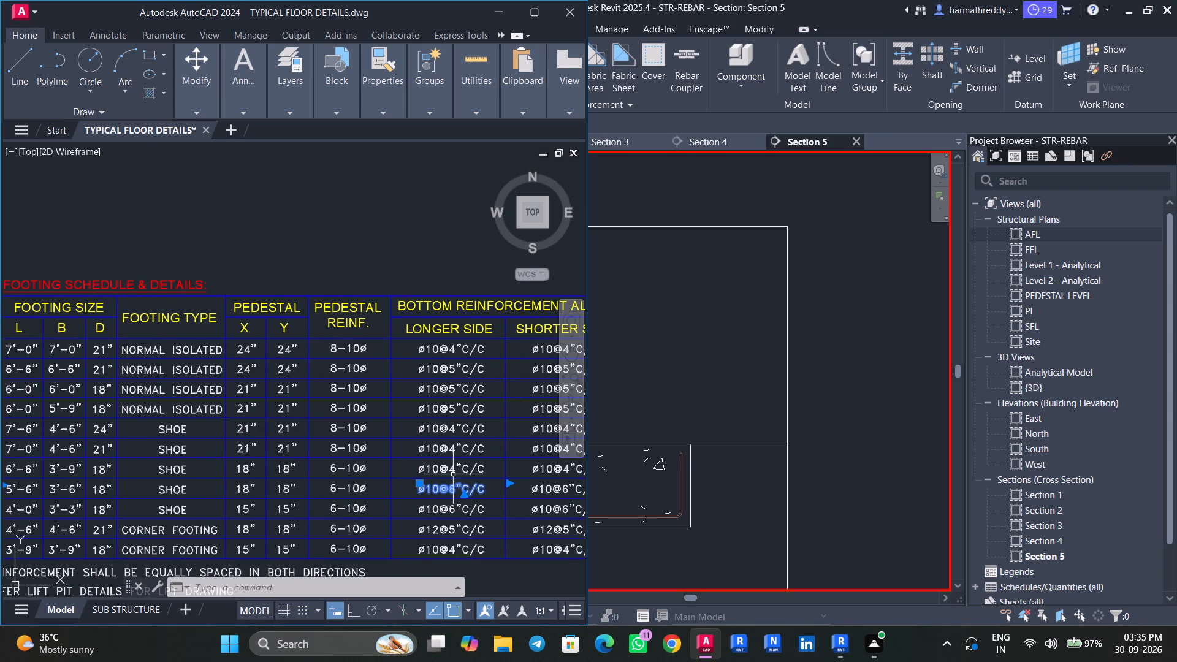
pyautogui.click(451, 470)
pyautogui.moveTo(486, 499); pyautogui.dragTo(387, 498, button='middle')
pyautogui.click(451, 468)
pyautogui.moveTo(481, 487); pyautogui.dragTo(451, 484, button='middle')
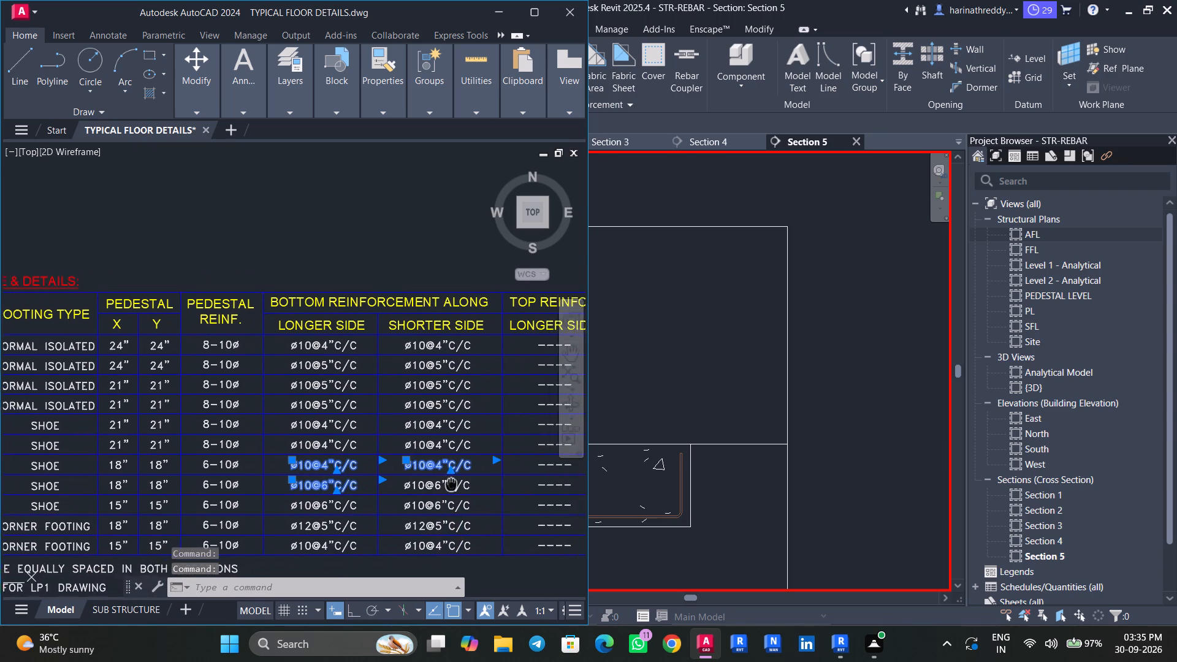
pyautogui.moveTo(451, 484); pyautogui.dragTo(396, 493, button='middle')
pyautogui.click(492, 16)
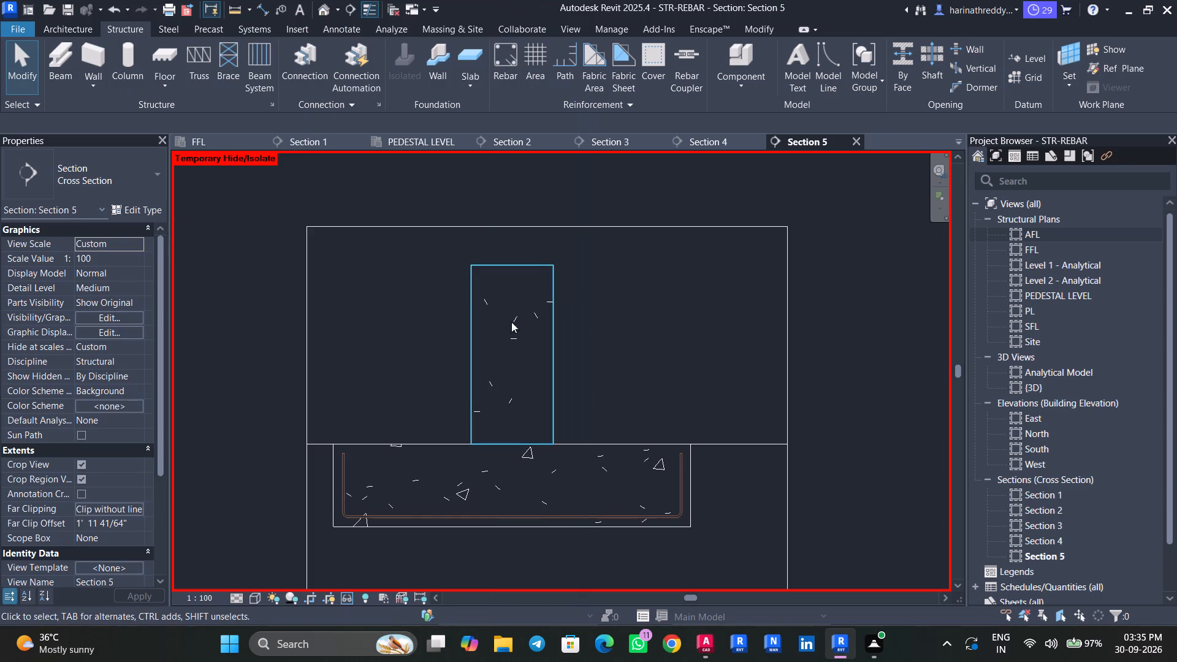
# Set the maximum spacing of the SF3 footing's lengthwise rebar set to 4".
pyautogui.press('Escape')
pyautogui.press('Escape')
pyautogui.click(423, 512)
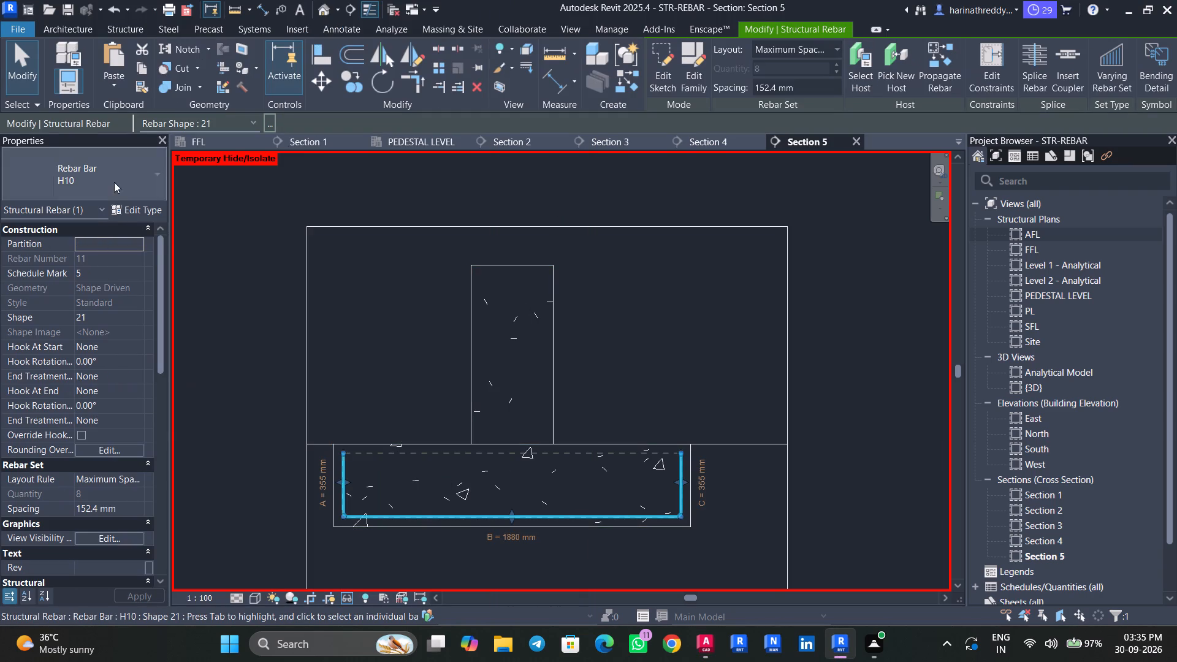
pyautogui.click(821, 89)
pyautogui.write('4"')
pyautogui.press('Return')
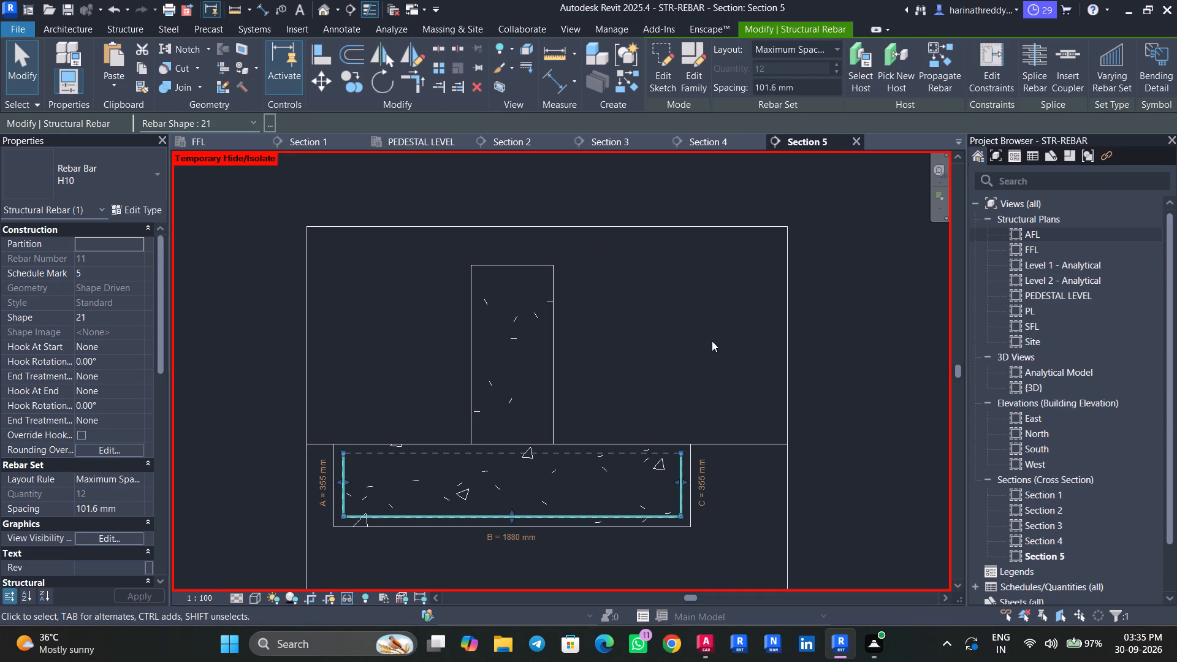
# Set both upturned end legs, A and C, of the lengthwise rebar set to 6".
pyautogui.moveTo(655, 343); pyautogui.dragTo(644, 295, button='middle')
pyautogui.click(307, 435)
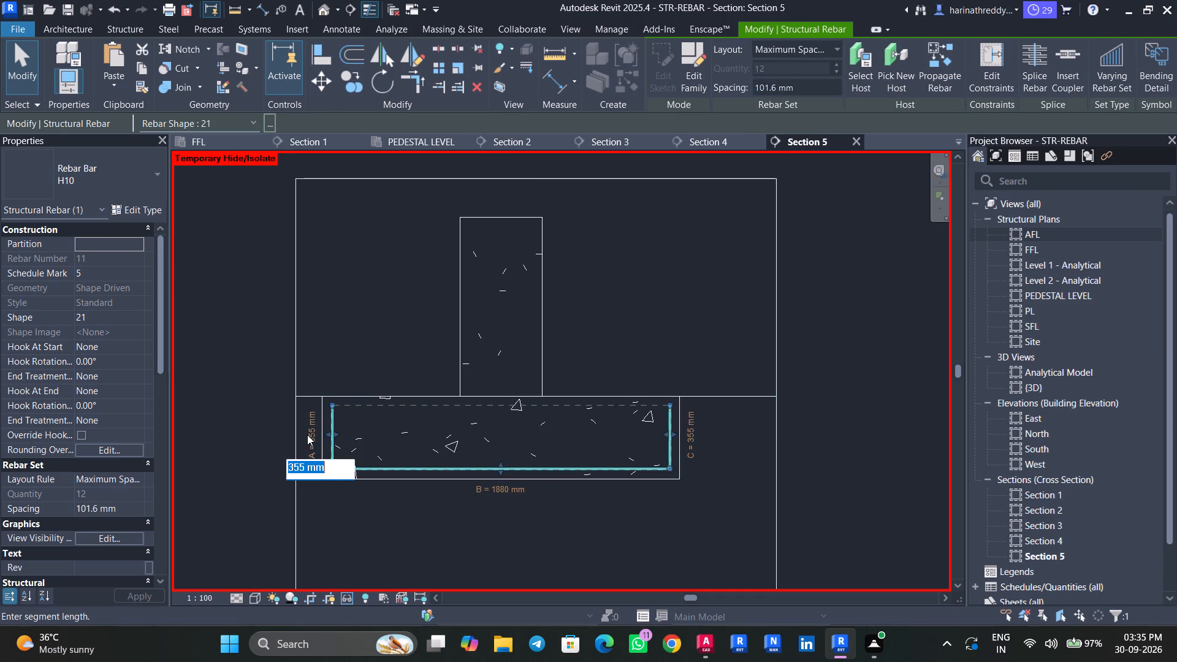
pyautogui.write('6"')
pyautogui.press('Return')
pyautogui.scroll(1, 307, 435)
pyautogui.click(747, 446)
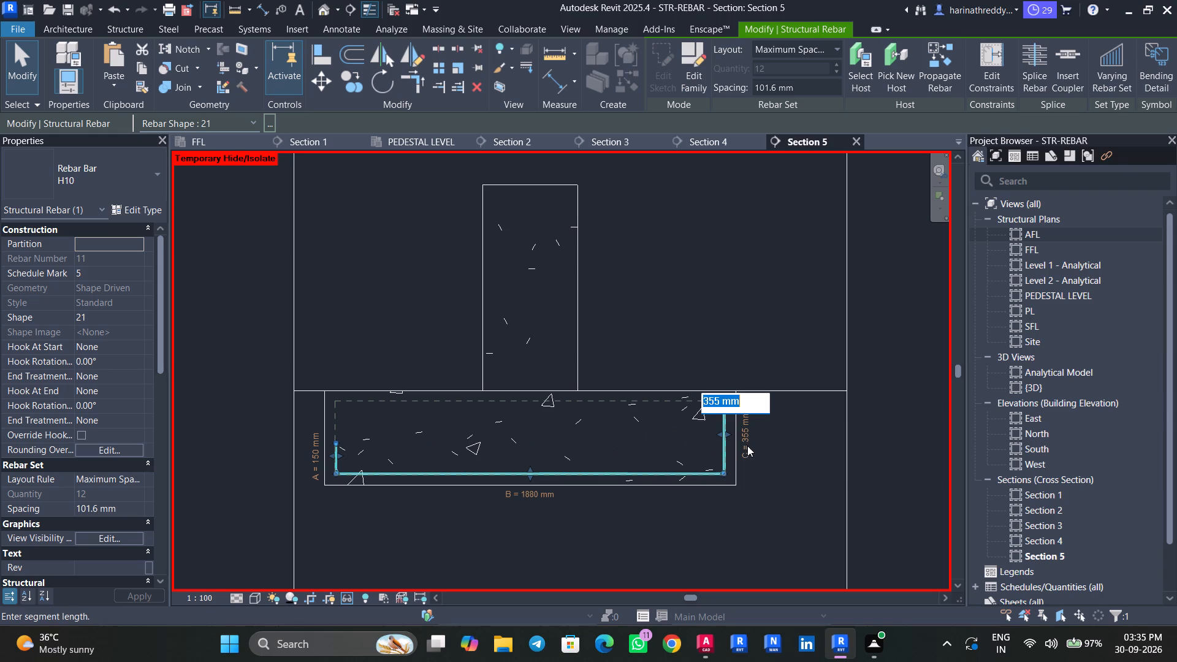
pyautogui.write('6"')
pyautogui.press('Return')
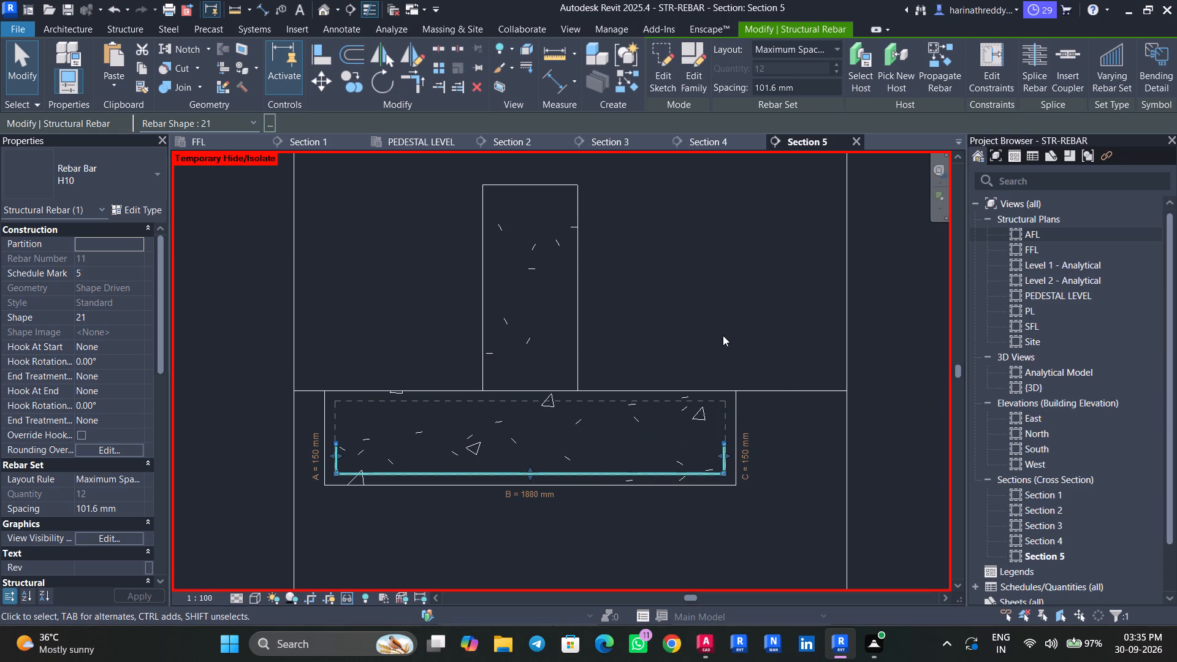
pyautogui.press('Escape')
pyautogui.press('Escape')
pyautogui.press('Escape')
# Create a similar H10 shape 21 rebar set in the SF3 footing, oriented perpendicular to cover, across the lengthwise bars.
pyautogui.click(580, 477)
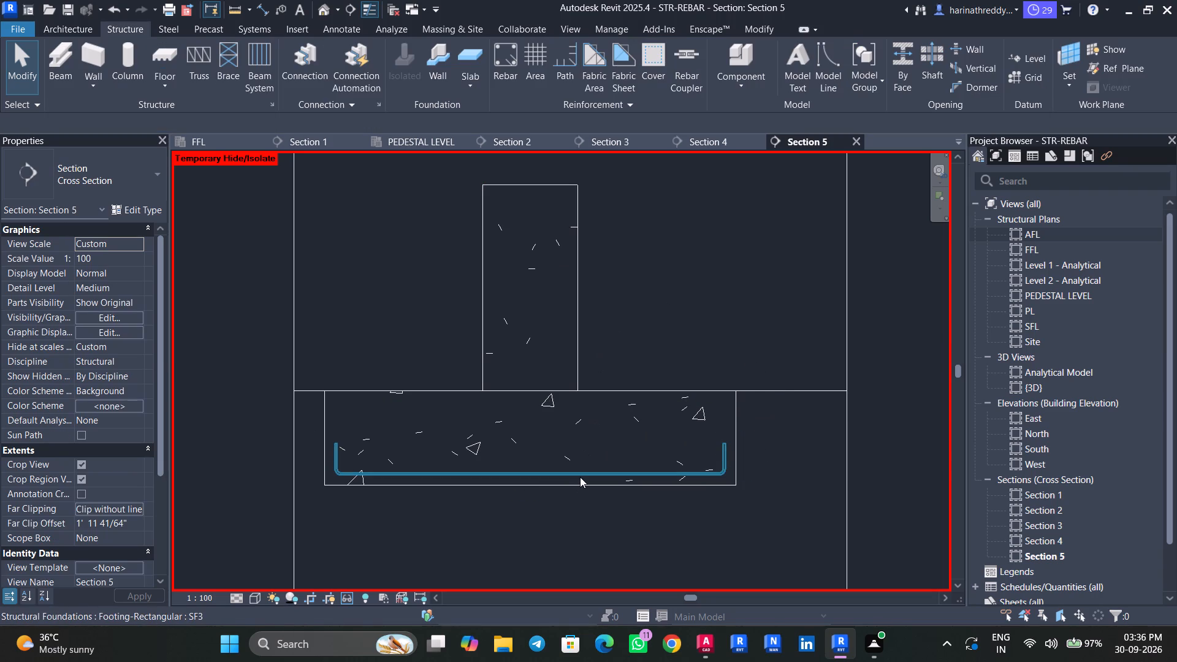
pyautogui.write('CS')
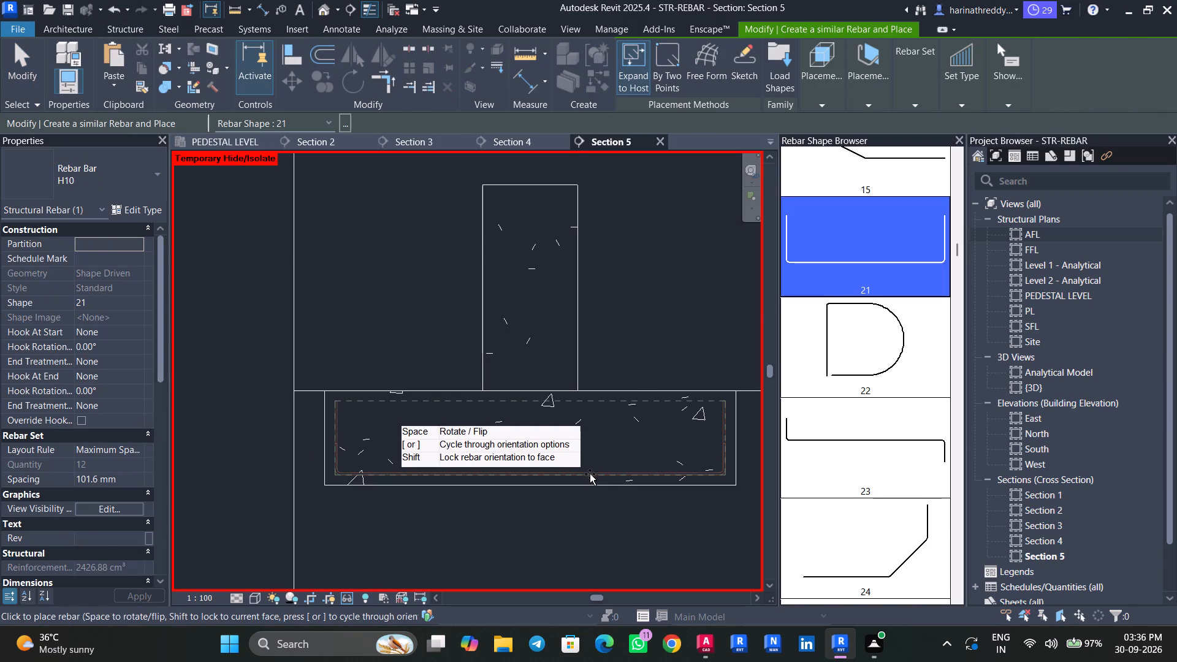
pyautogui.click(867, 107)
pyautogui.click(869, 121)
pyautogui.scroll(4, 361, 477)
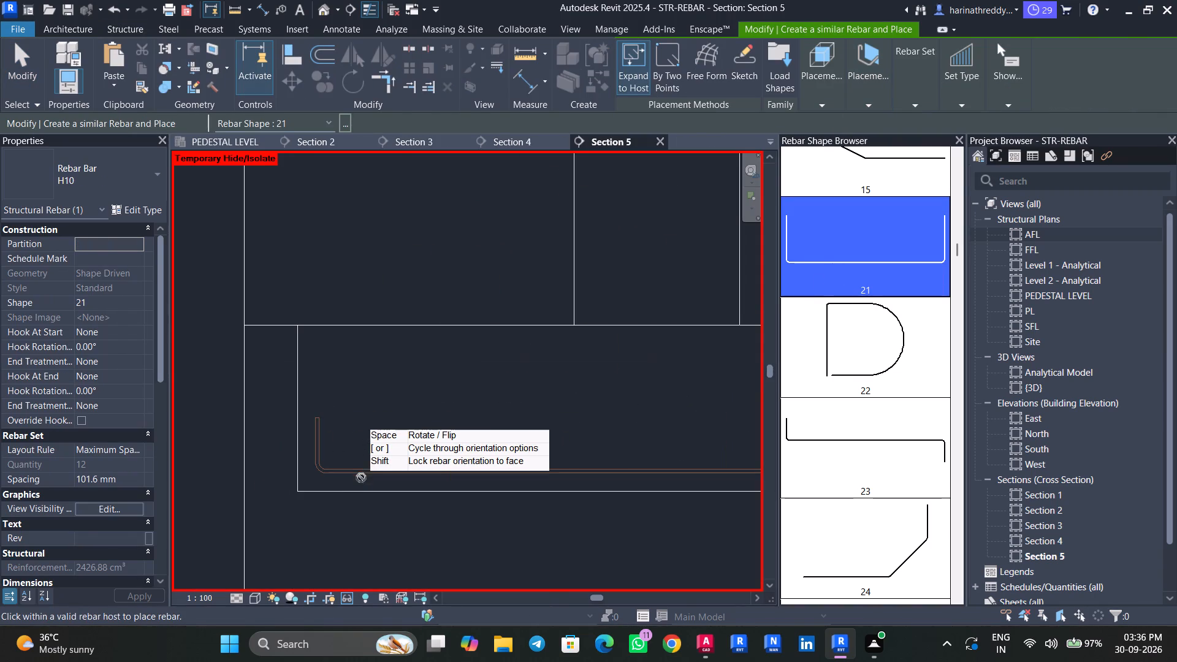
pyautogui.moveTo(360, 465); pyautogui.dragTo(170, 463, button='middle')
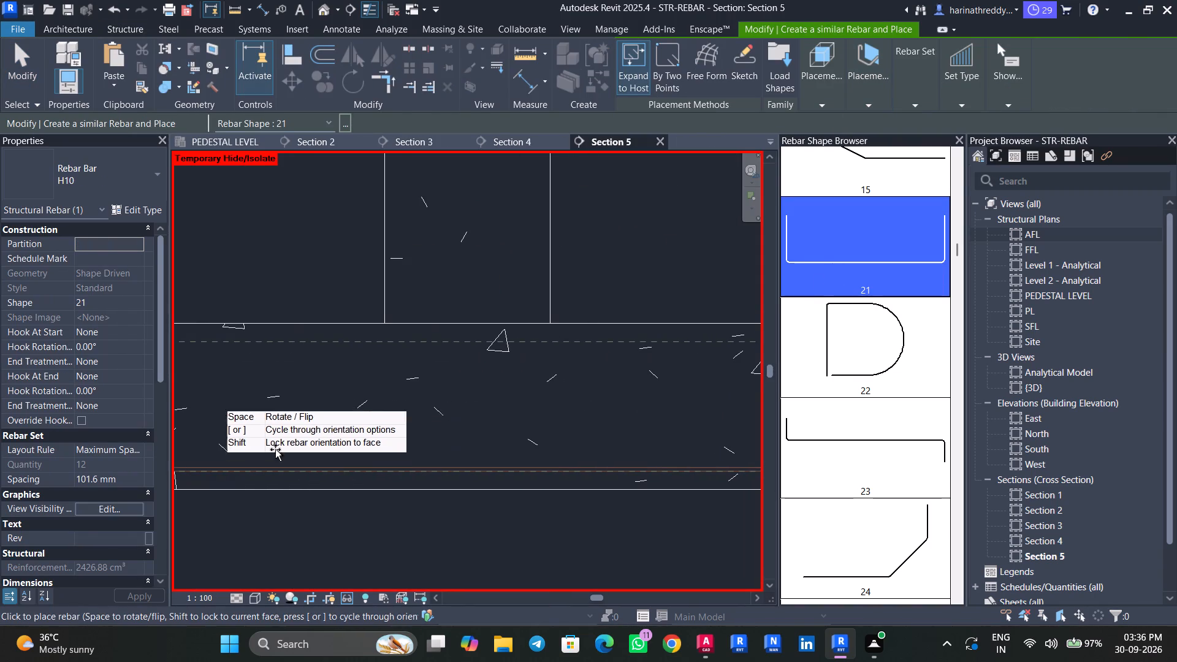
pyautogui.click(867, 100)
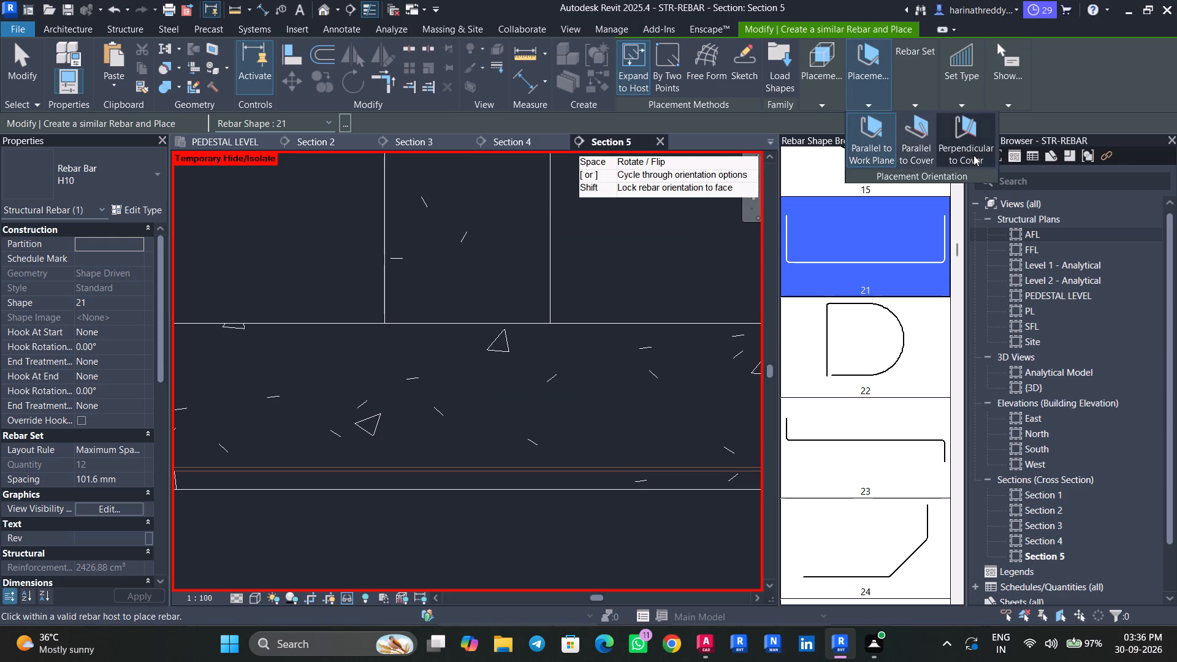
pyautogui.click(973, 155)
pyautogui.scroll(-3, 379, 463)
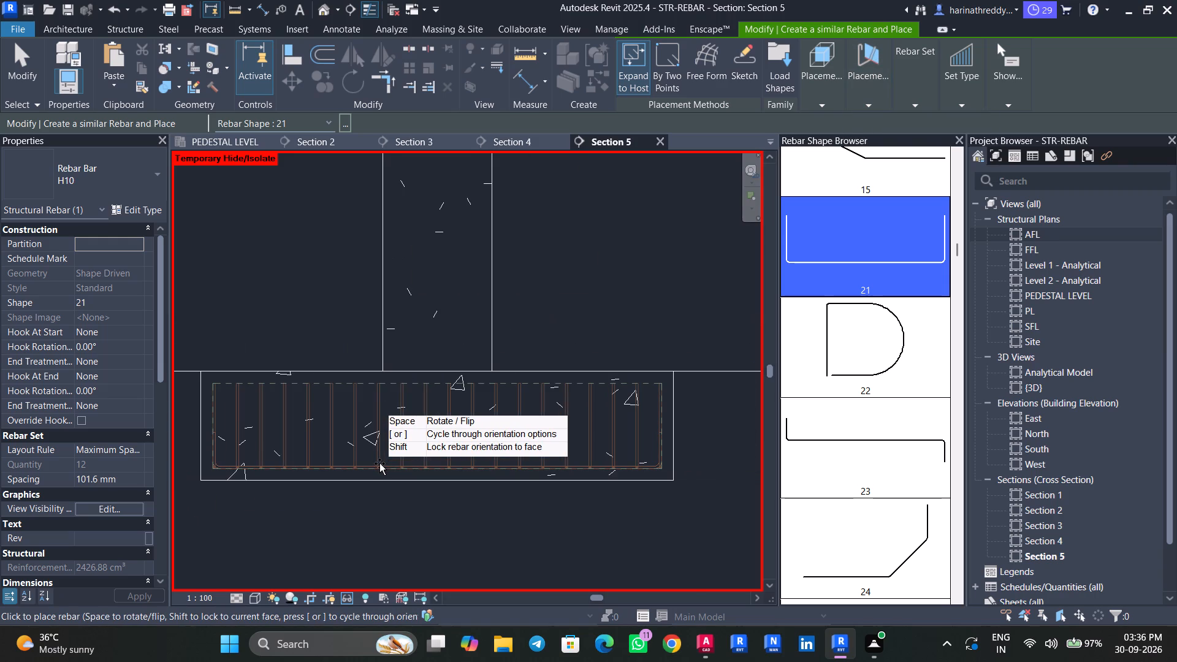
pyautogui.click(379, 463)
pyautogui.press('Escape')
pyautogui.press('Escape')
pyautogui.press('Escape')
pyautogui.press('Escape')
# Set the upturned end leg A of the SF3 footing's crosswise H10 rebar set to 6".
pyautogui.click(376, 445)
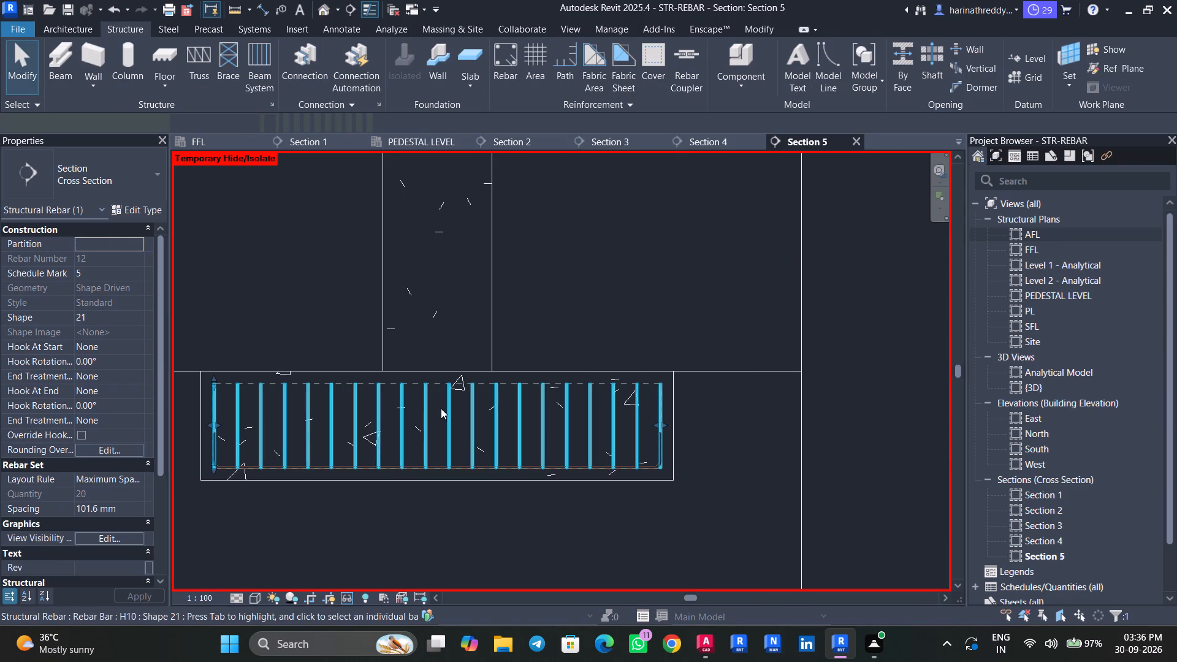
pyautogui.scroll(-2, 112, 514)
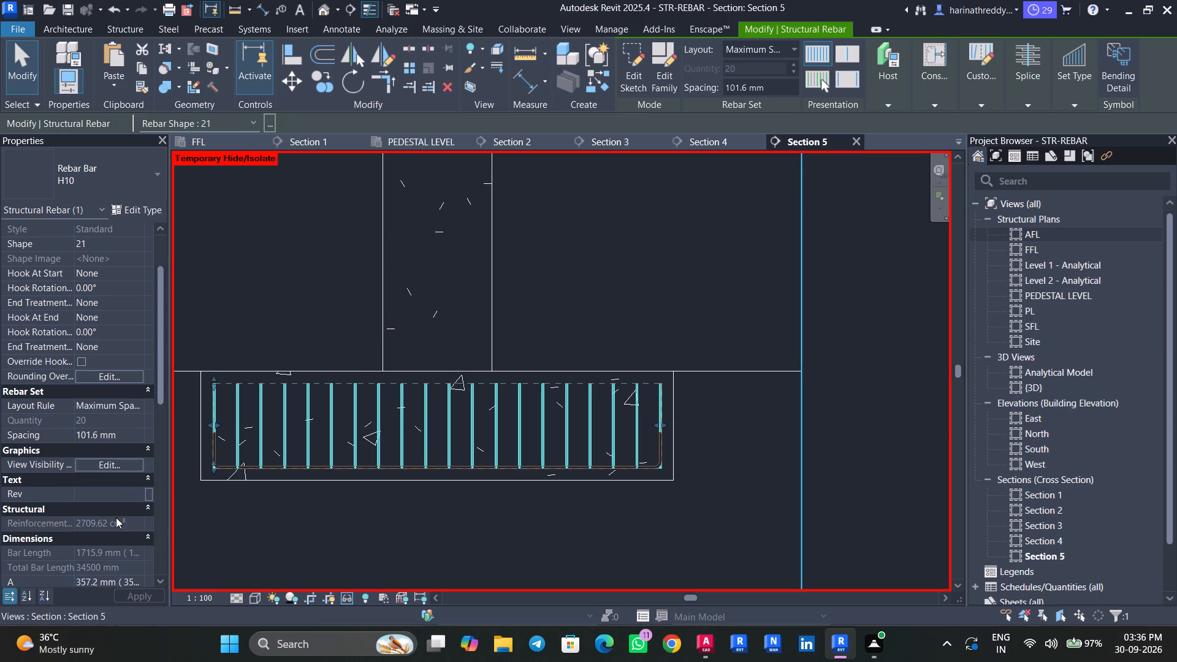
pyautogui.scroll(-2, 124, 531)
pyautogui.click(132, 496)
pyautogui.moveTo(137, 491); pyautogui.dragTo(31, 491)
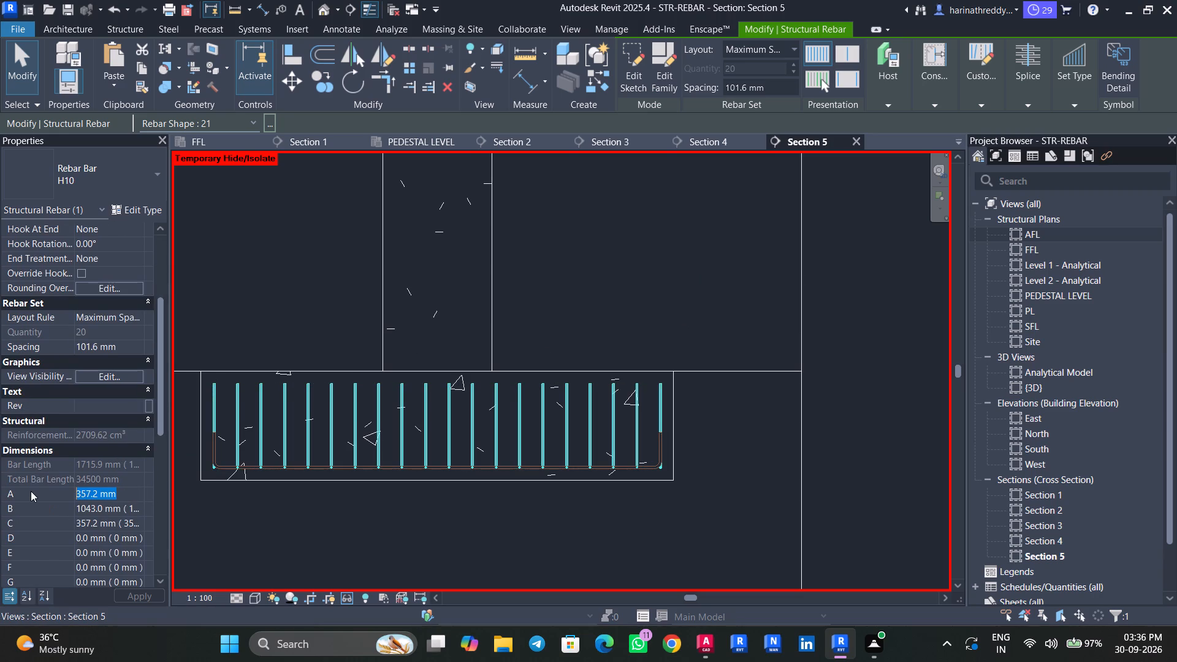
pyautogui.write('6"')
pyautogui.press('Return')
pyautogui.scroll(1, 31, 491)
pyautogui.scroll(-1, 31, 491)
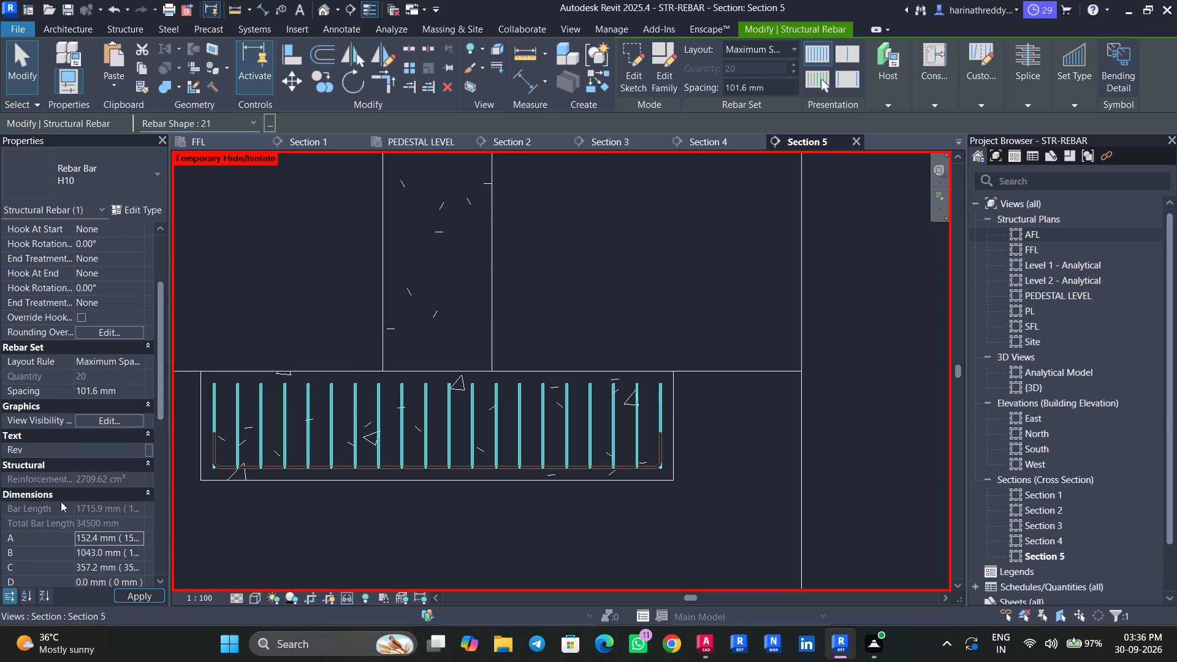
# Set the opposite upturned end leg C of the SF3 footing's crosswise rebar set to 6".
pyautogui.click(119, 514)
pyautogui.doubleClick(135, 516)
pyautogui.click(138, 522)
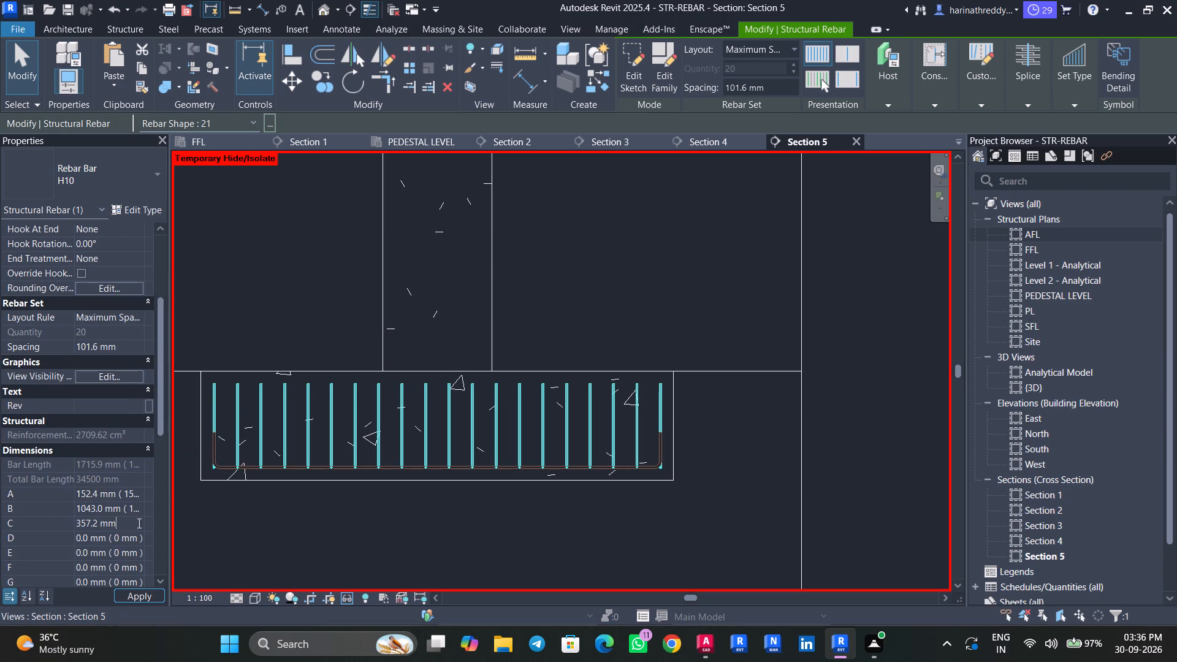
pyautogui.moveTo(138, 523); pyautogui.dragTo(0, 526)
pyautogui.write('6"')
pyautogui.press('Return')
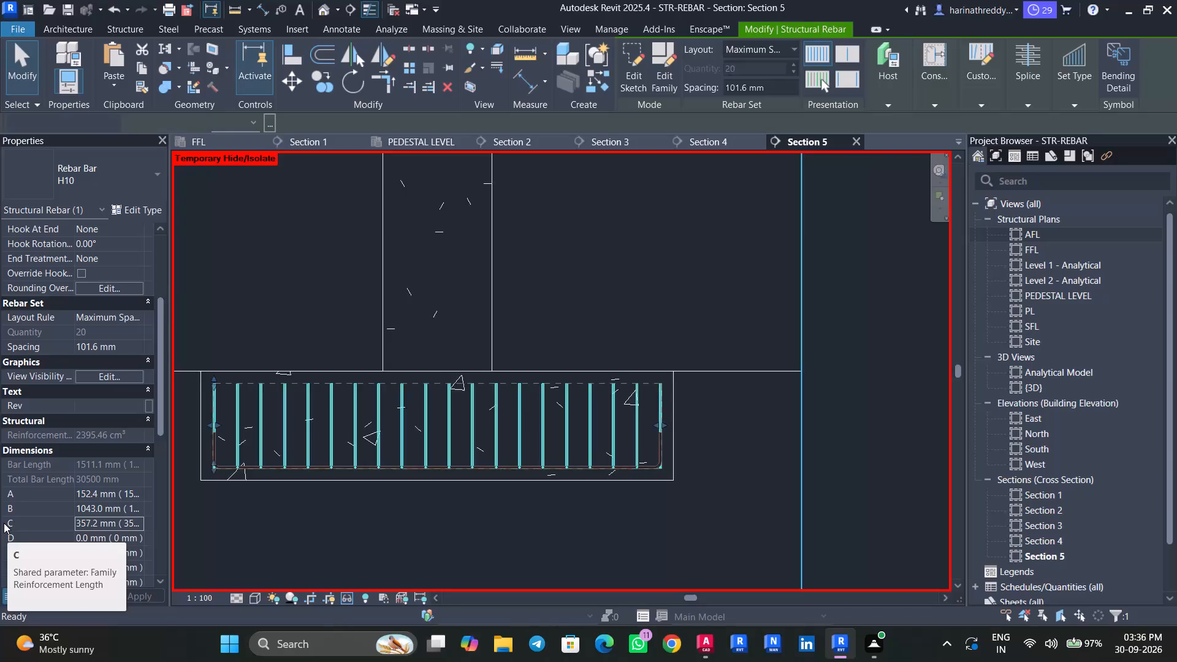
pyautogui.press('Escape')
pyautogui.press('Escape')
pyautogui.press('Escape')
pyautogui.click(253, 422)
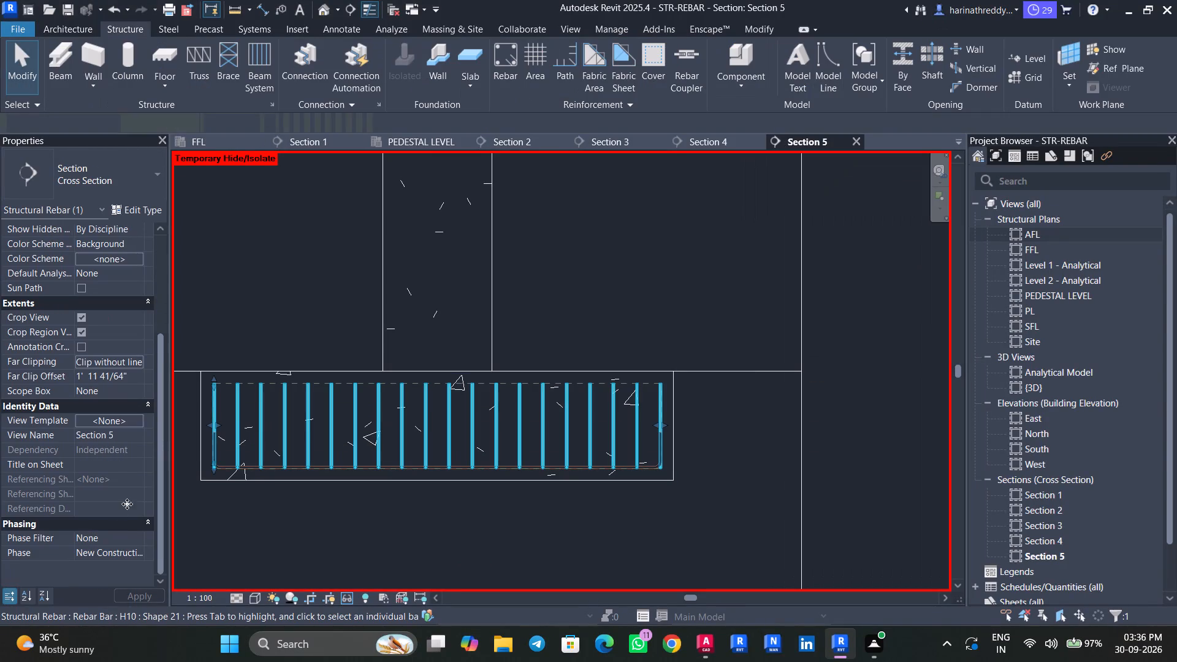
pyautogui.click(132, 536)
pyautogui.moveTo(134, 536); pyautogui.dragTo(70, 538)
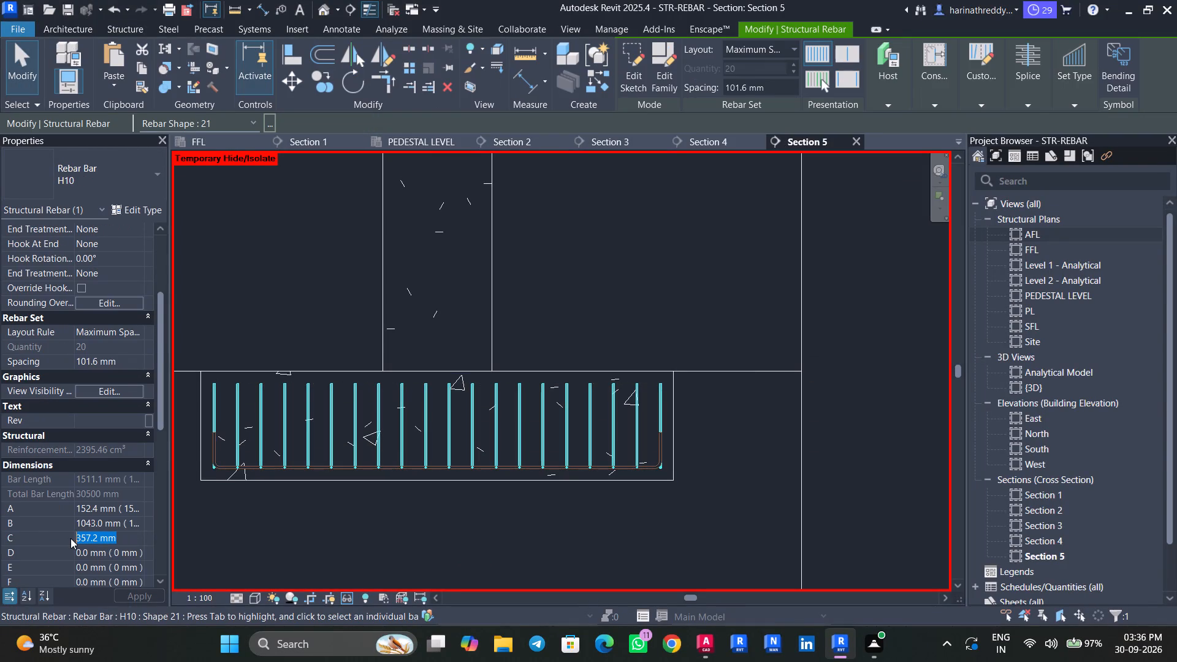
pyautogui.write('6"')
pyautogui.press('Return')
pyautogui.scroll(1, 70, 538)
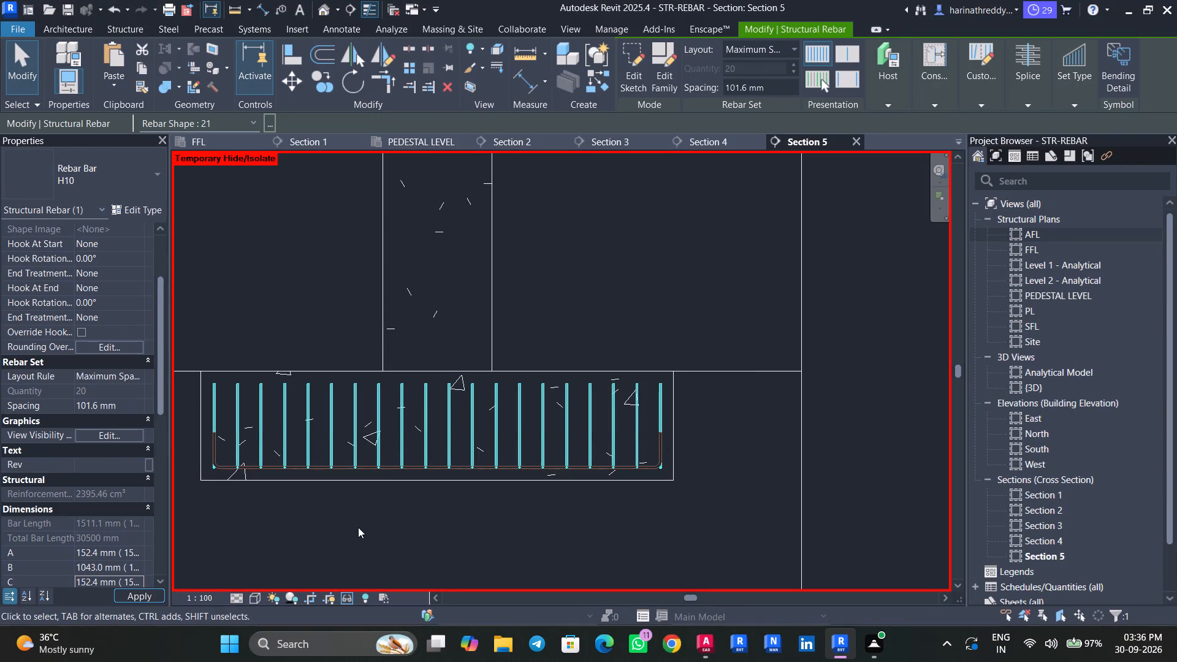
pyautogui.press('Escape')
pyautogui.press('Escape')
# Pull both ends of the crosswise rebar set's distribution inward, clear of the lengthwise bars' upturned legs.
pyautogui.click(240, 446)
pyautogui.scroll(3, 207, 457)
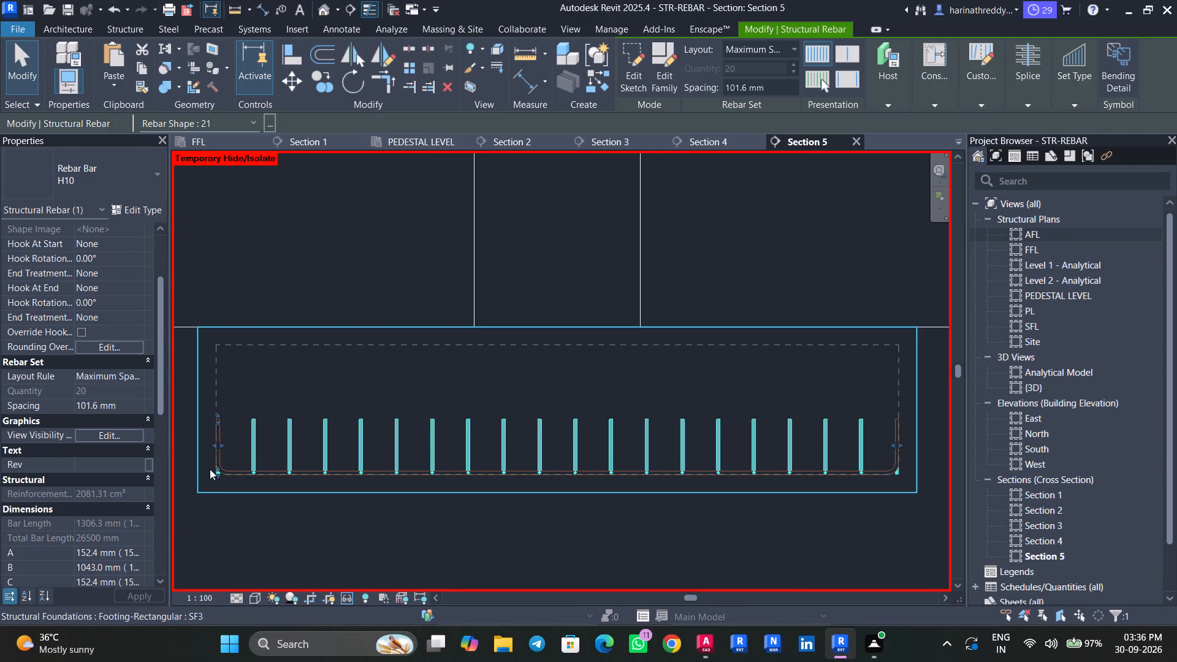
pyautogui.scroll(5, 214, 444)
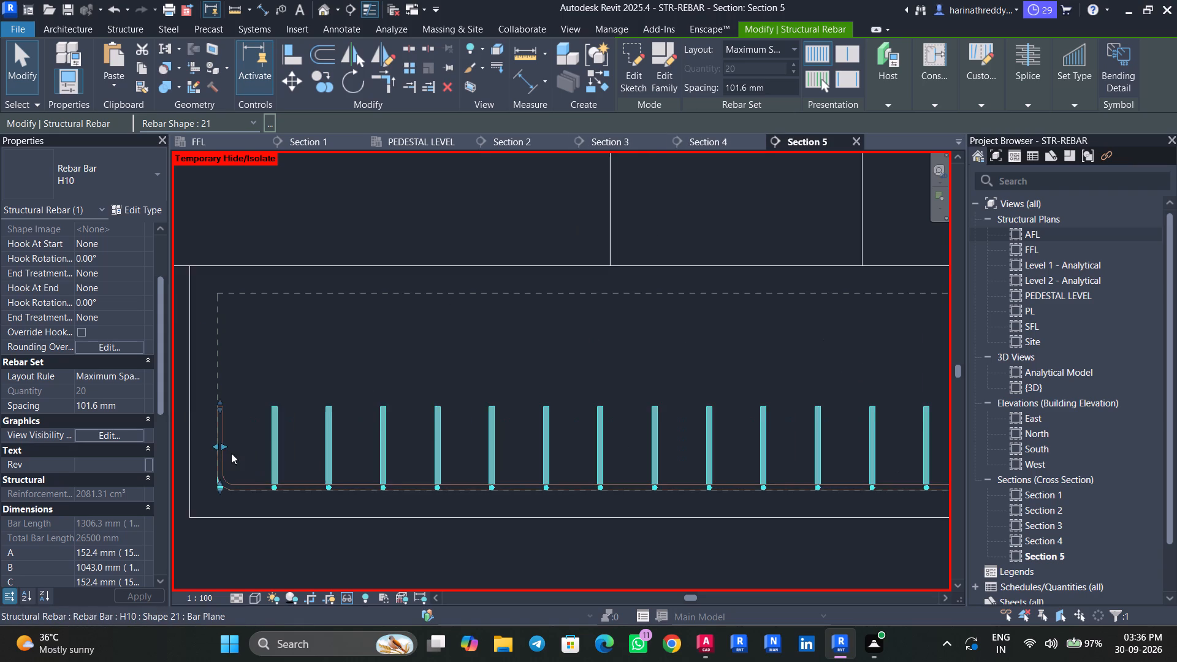
pyautogui.moveTo(226, 443); pyautogui.dragTo(248, 443)
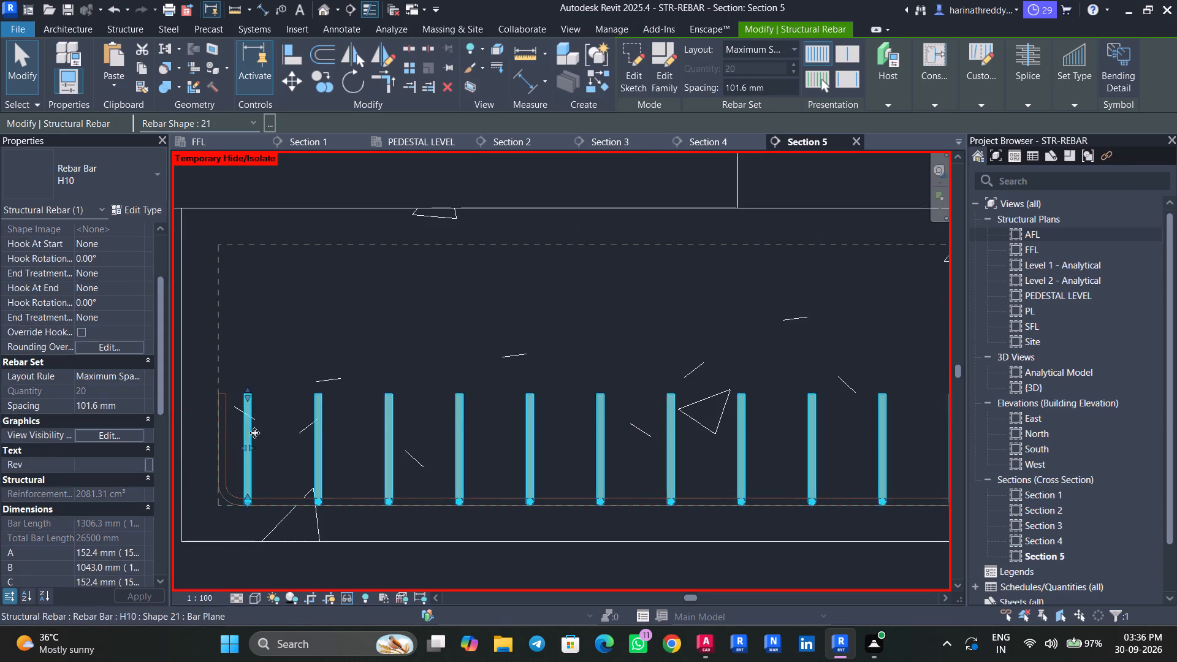
pyautogui.press('Escape')
pyautogui.press('Escape')
pyautogui.scroll(-7, 276, 379)
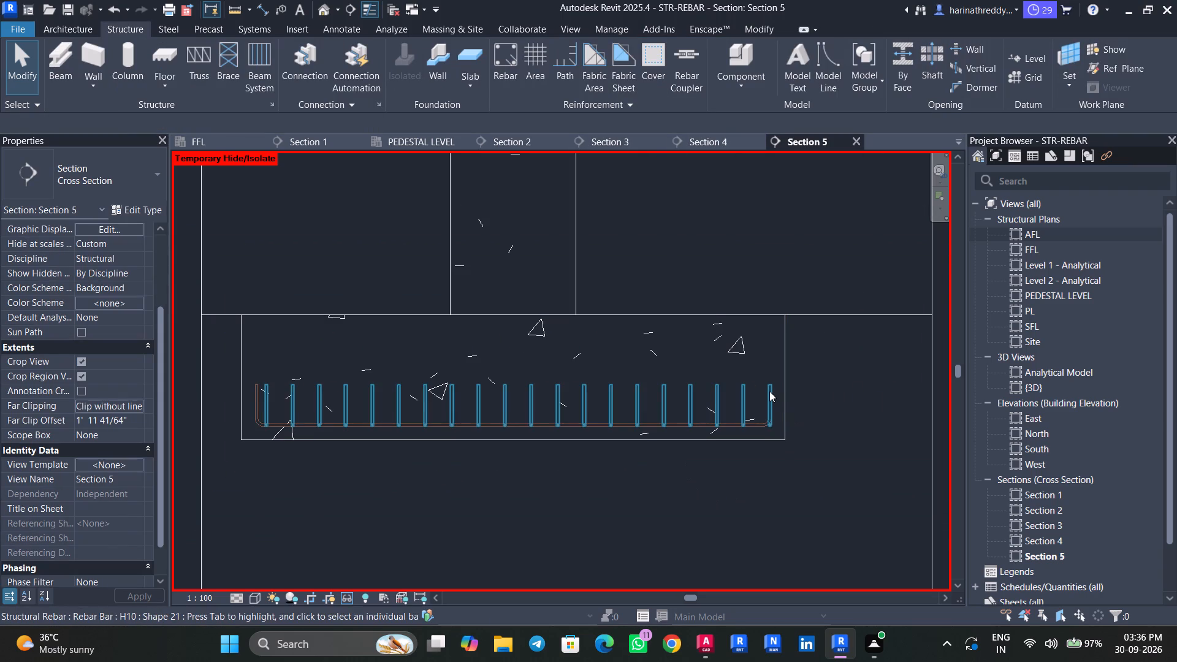
pyautogui.click(769, 391)
pyautogui.scroll(8, 769, 391)
pyautogui.moveTo(765, 404); pyautogui.dragTo(745, 407)
pyautogui.press('Escape')
pyautogui.press('Escape')
pyautogui.press('Escape')
pyautogui.scroll(-7, 685, 547)
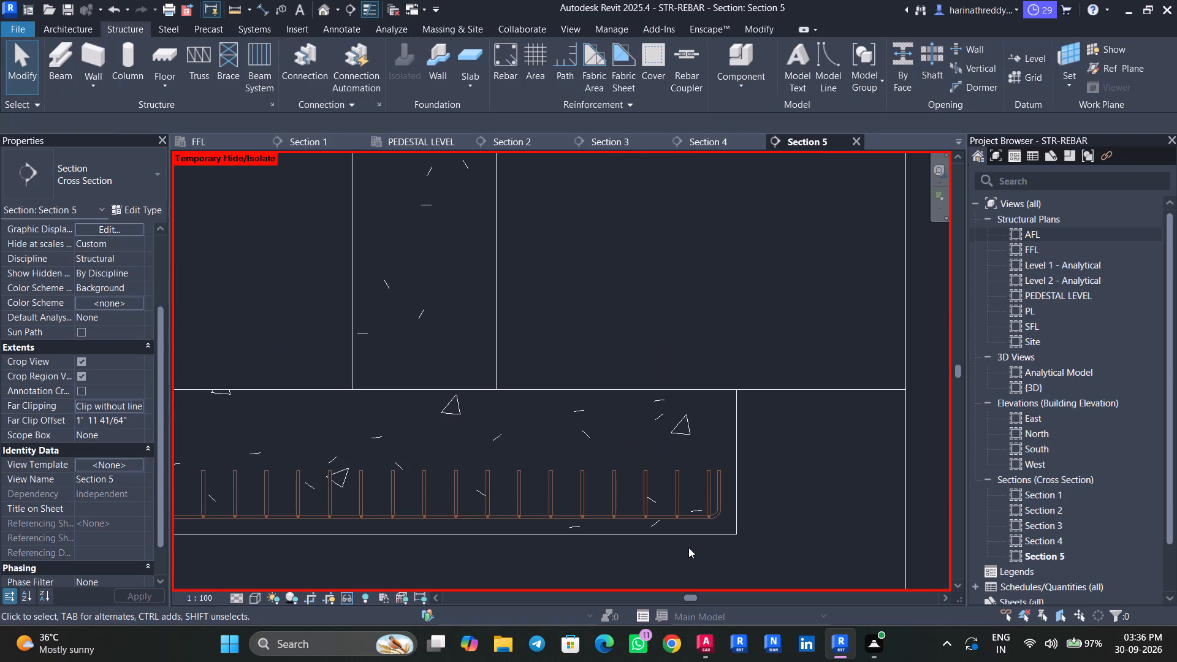
# Fine-tune the first bar of the crosswise set by moving it slightly outward toward the lengthwise bar's upturned leg.
pyautogui.moveTo(230, 289); pyautogui.dragTo(533, 264, button='middle')
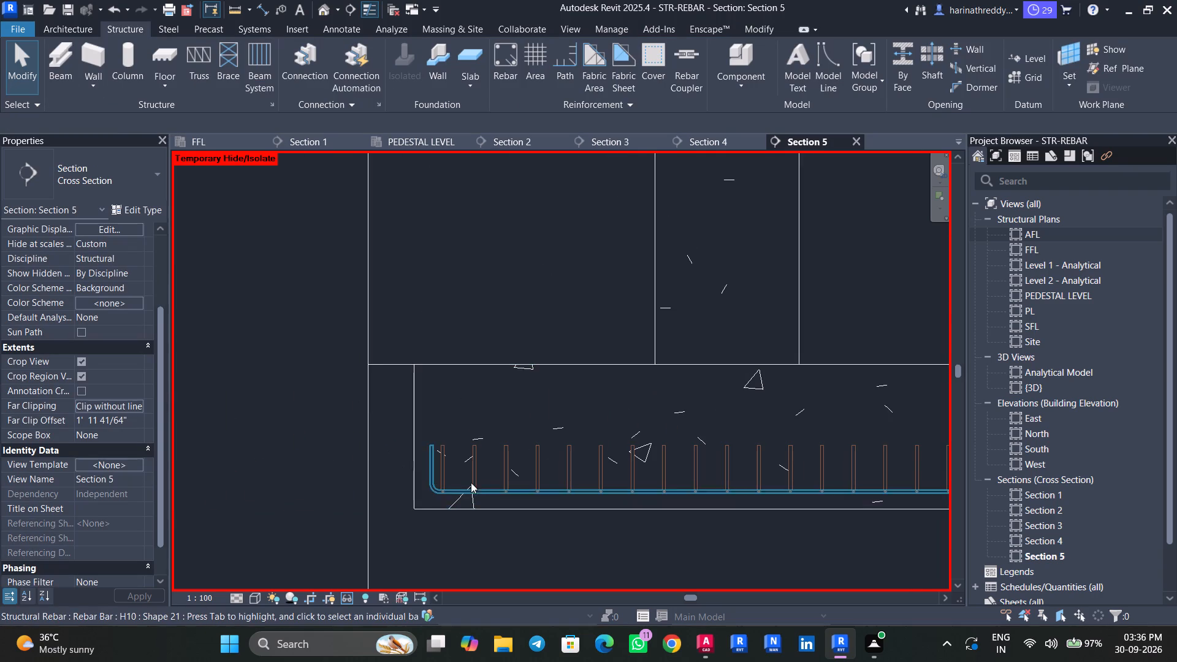
pyautogui.click(444, 468)
pyautogui.scroll(7, 440, 471)
pyautogui.scroll(-1, 442, 473)
pyautogui.scroll(6, 443, 473)
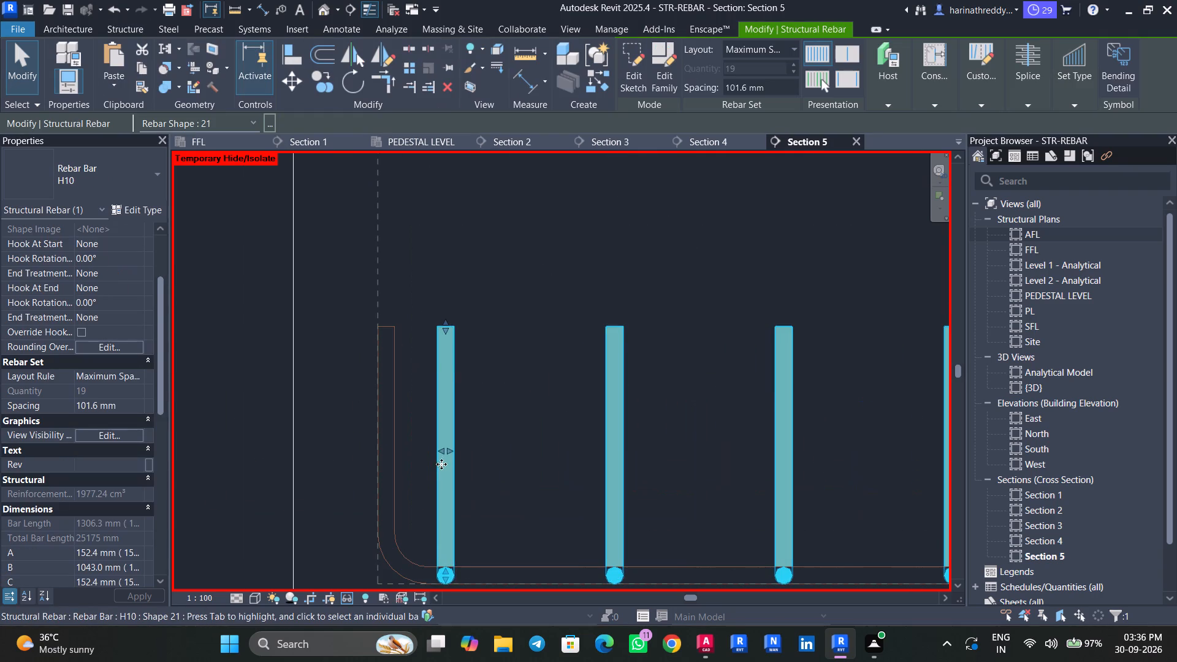
pyautogui.moveTo(443, 451); pyautogui.dragTo(433, 448)
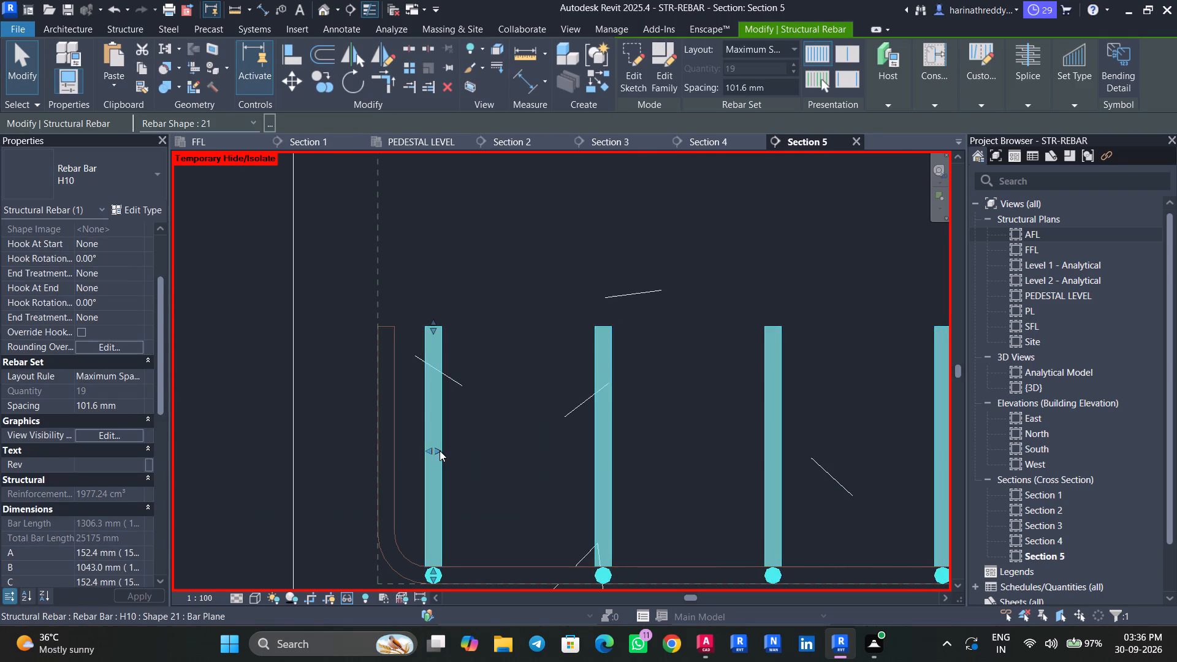
pyautogui.press('Escape')
pyautogui.press('Escape')
pyautogui.press('Escape')
# Select all H10 rebar instances and set them to show unobscured in the {3D} view.
pyautogui.click(440, 379)
pyautogui.write('SA')
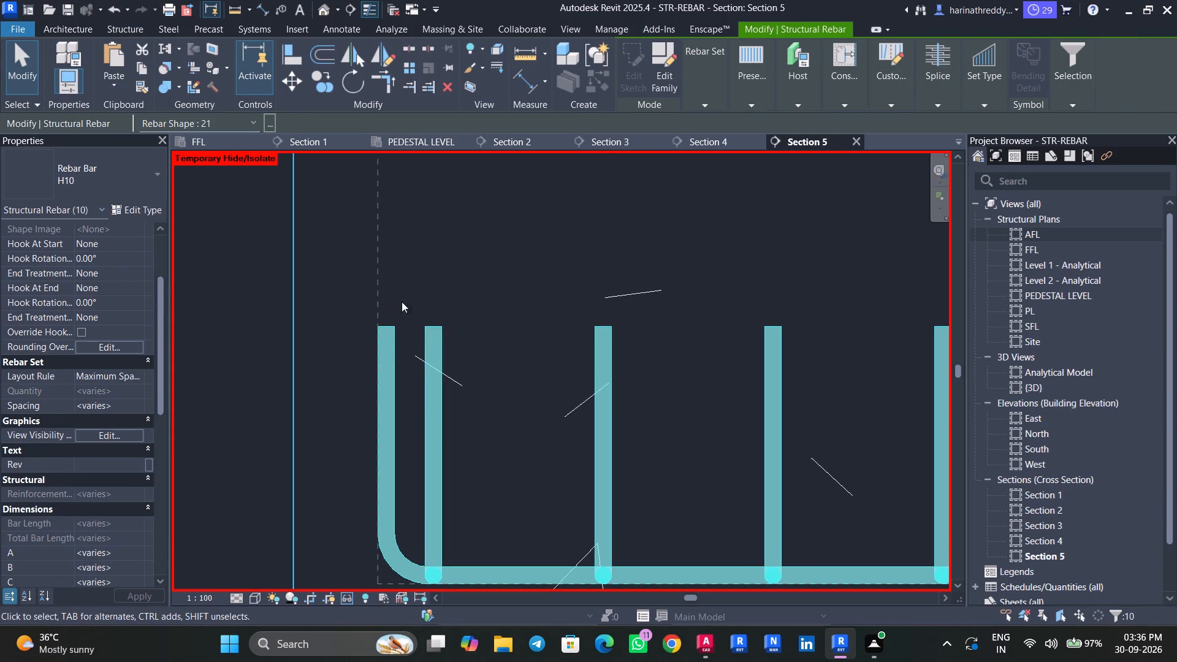
pyautogui.click(117, 433)
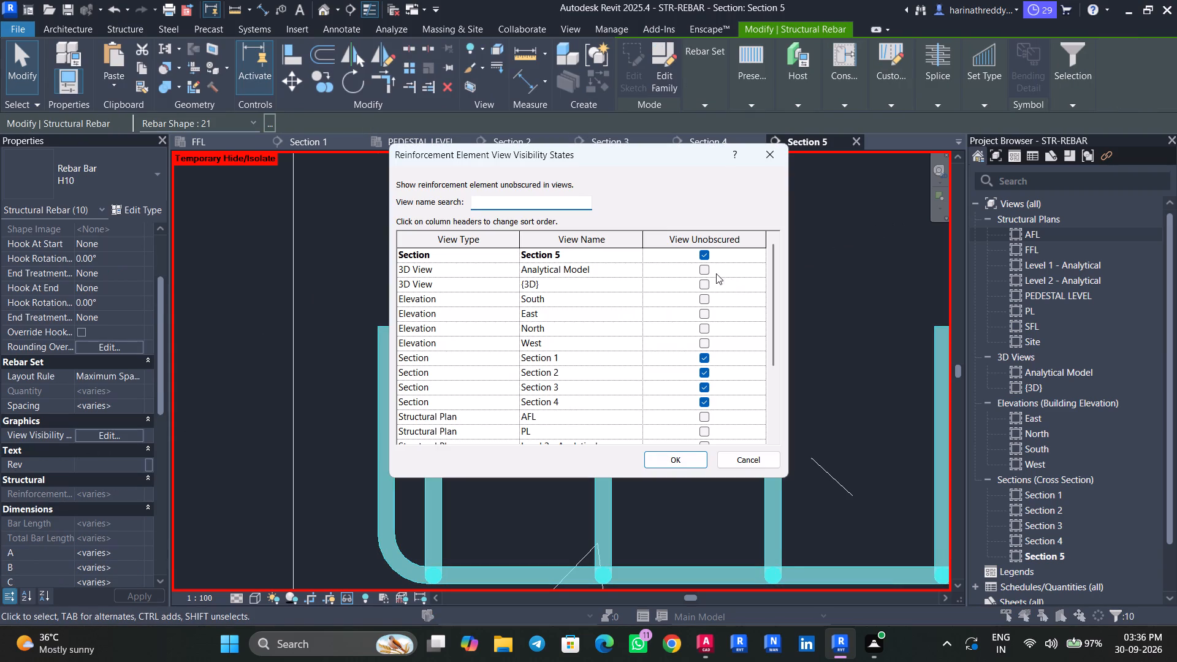
pyautogui.click(705, 289)
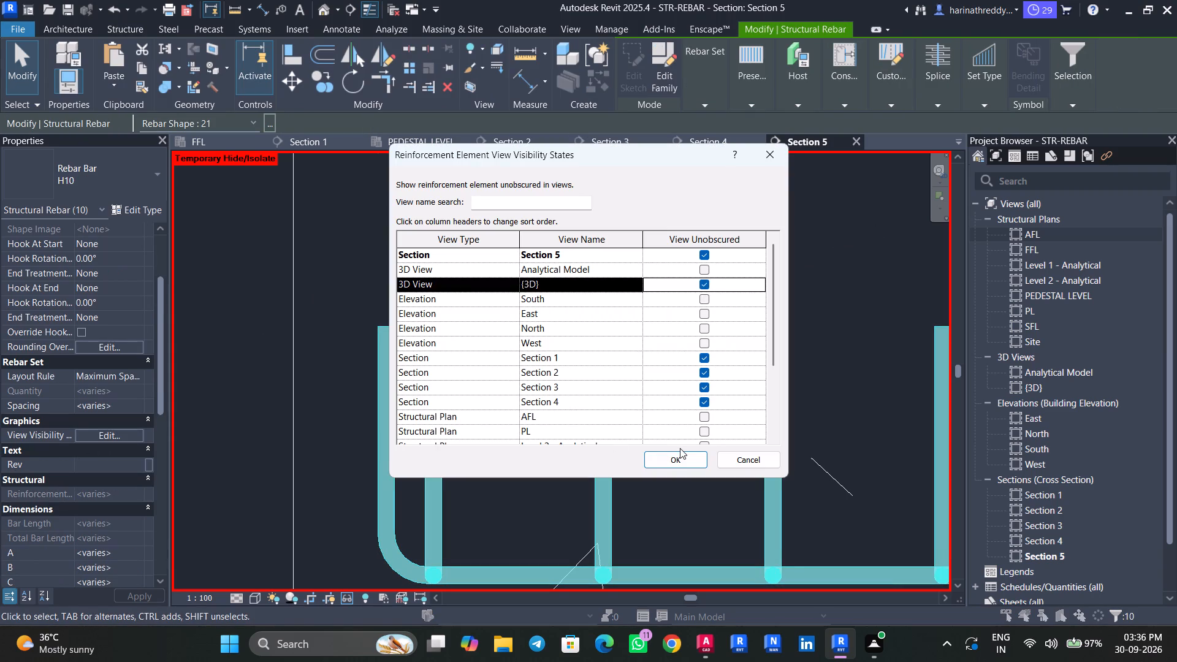
pyautogui.click(680, 448)
pyautogui.click(663, 458)
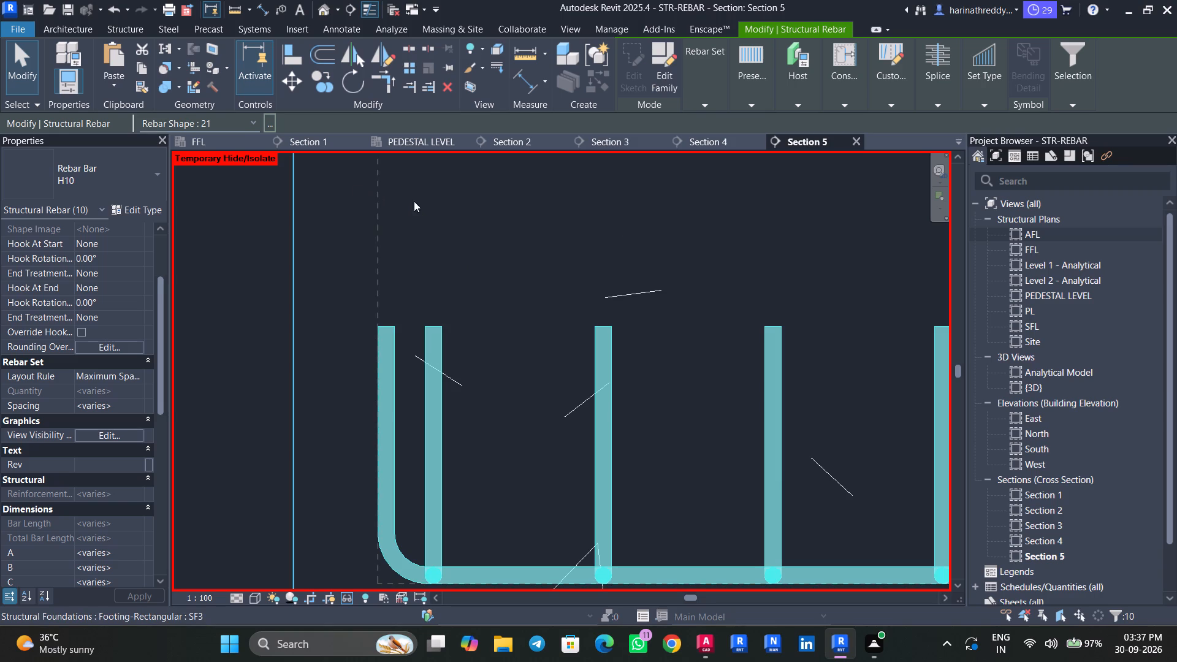
pyautogui.press('Escape')
pyautogui.press('Escape')
pyautogui.press('Escape')
pyautogui.press('Escape')
# Open the {3D} view and examine the footing bottom reinforcement meshes and their corner bars up close.
pyautogui.click(324, 12)
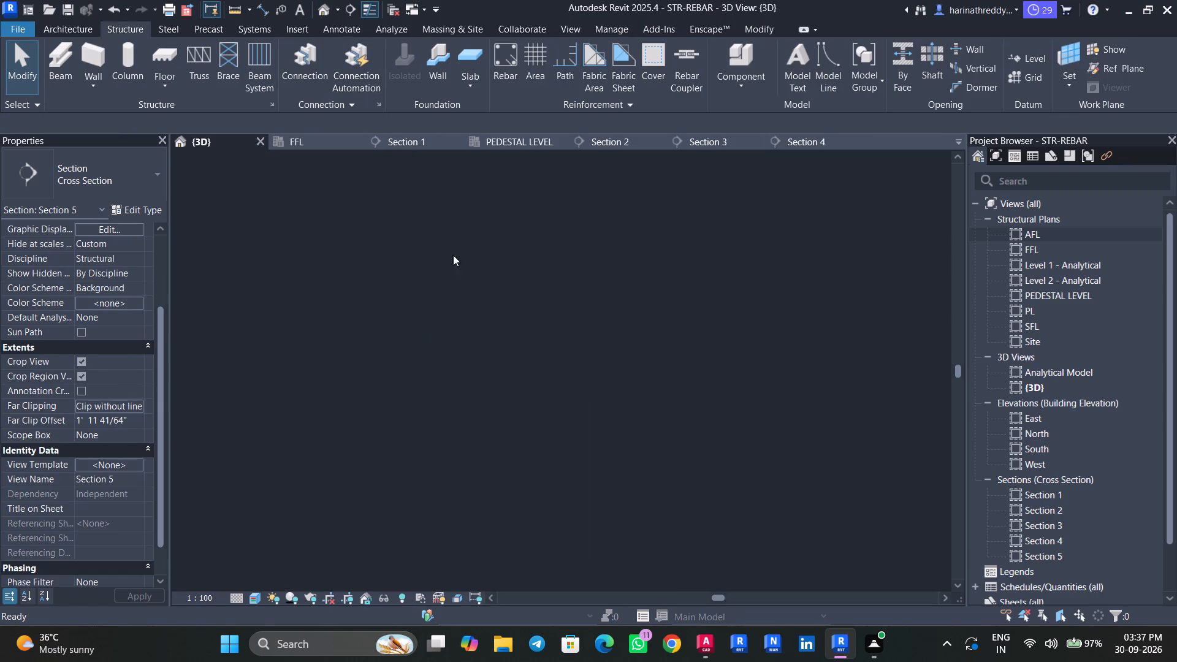
pyautogui.scroll(-8, 524, 489)
pyautogui.keyDown('shift'); pyautogui.moveTo(784, 501); pyautogui.dragTo(772, 508, button='middle'); pyautogui.keyUp('shift')
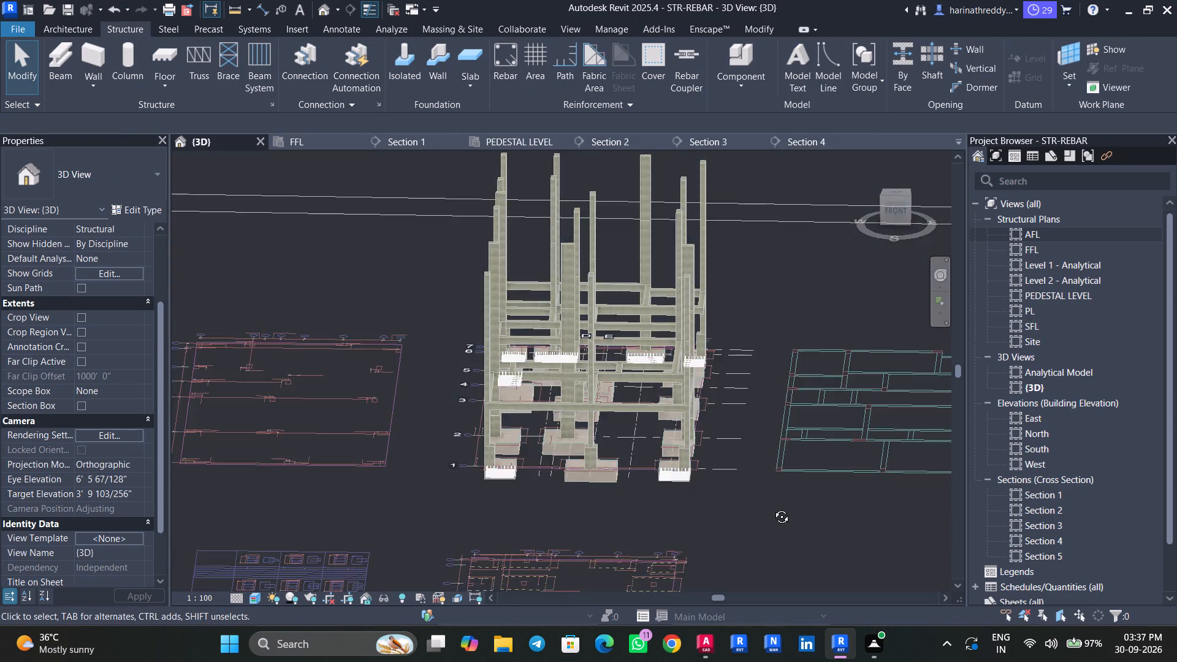
pyautogui.keyDown('shift'); pyautogui.moveTo(772, 508); pyautogui.dragTo(403, 535, button='middle'); pyautogui.keyUp('shift')
pyautogui.scroll(9, 493, 340)
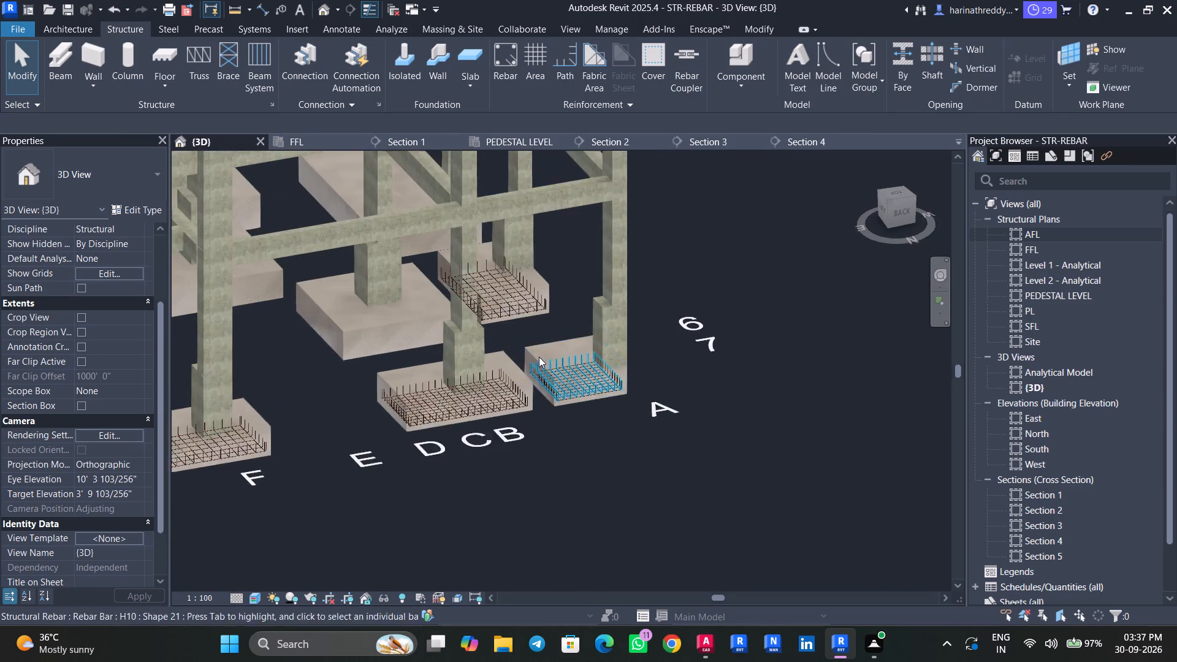
pyautogui.scroll(6, 539, 357)
pyautogui.moveTo(535, 317); pyautogui.dragTo(704, 388, button='middle')
pyautogui.scroll(1, 704, 388)
pyautogui.moveTo(615, 362); pyautogui.dragTo(652, 424, button='middle')
pyautogui.scroll(4, 623, 384)
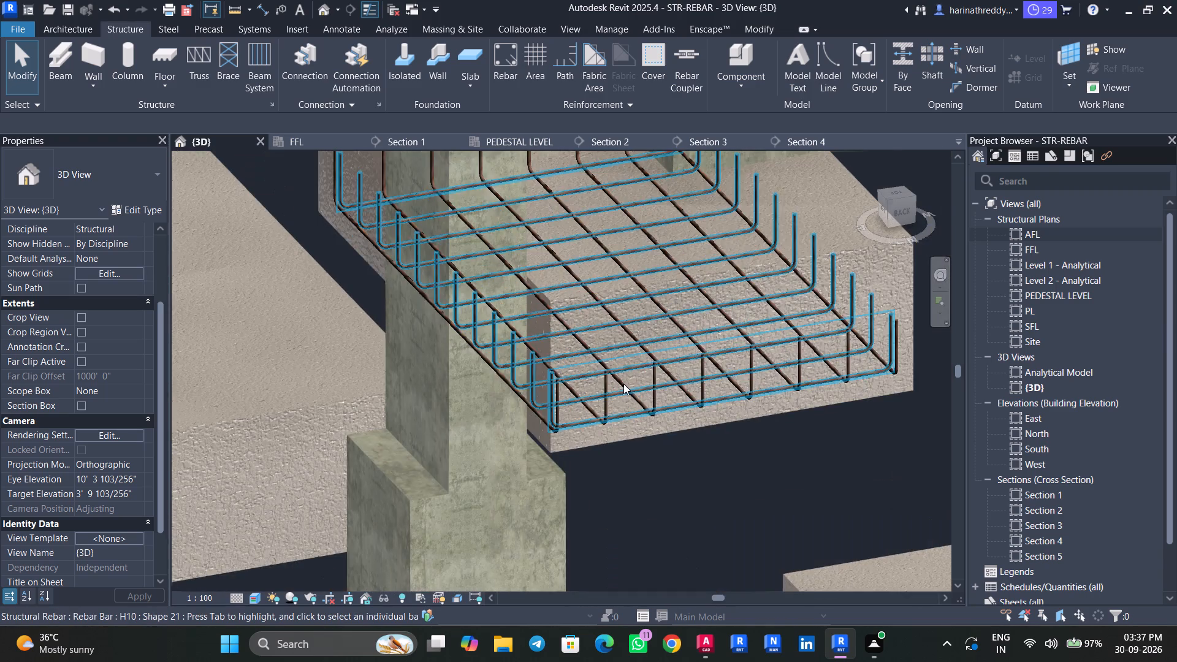
pyautogui.scroll(5, 547, 372)
pyautogui.scroll(-1, 558, 386)
pyautogui.scroll(2, 558, 386)
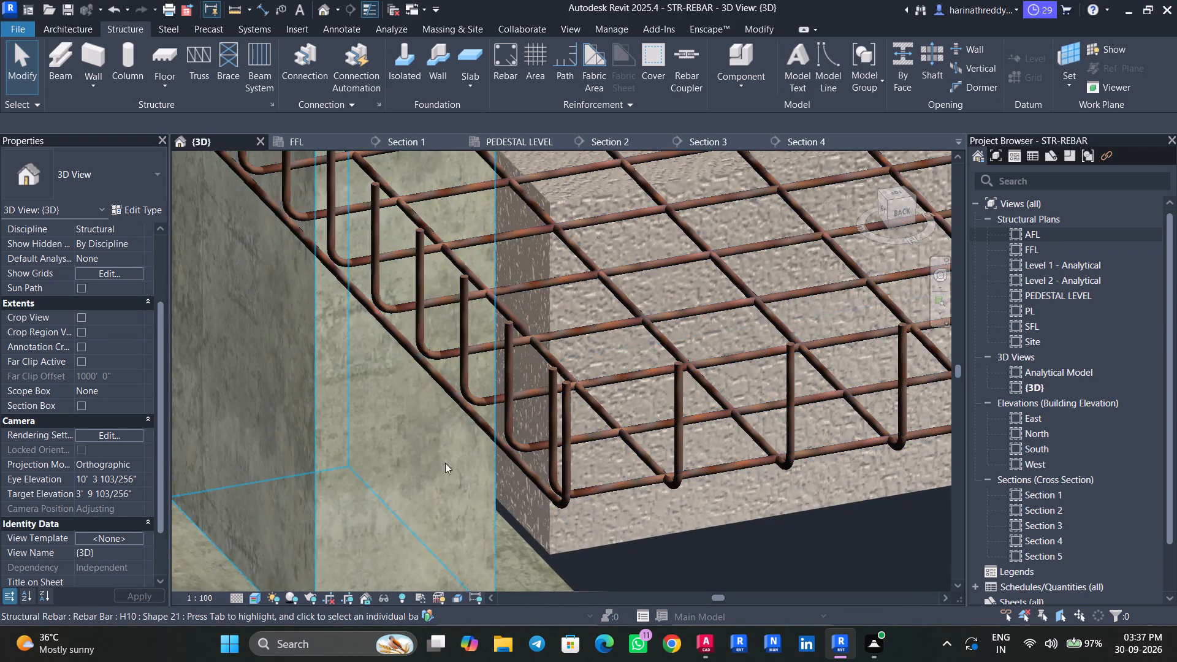
pyautogui.scroll(-17, 472, 447)
pyautogui.scroll(1, 476, 444)
pyautogui.scroll(-2, 476, 444)
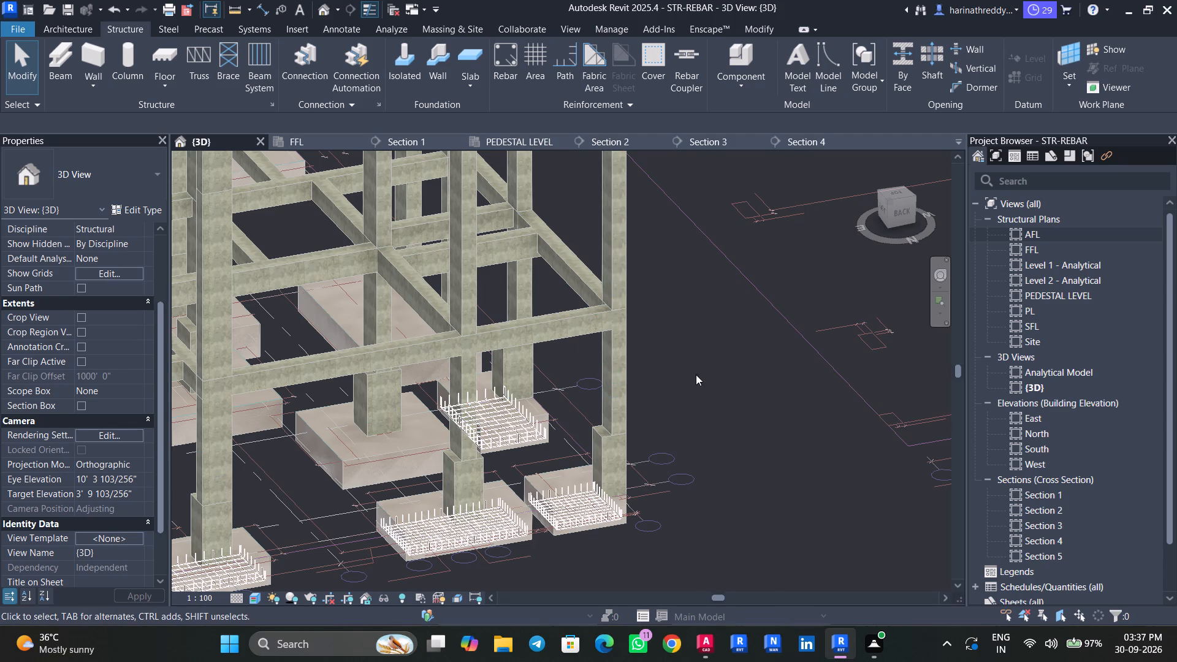
# Examine the footings still without reinforcement in 3D, checking the types of a pedestal and the column above it.
pyautogui.scroll(-5, 695, 370)
pyautogui.keyDown('shift'); pyautogui.moveTo(710, 385); pyautogui.dragTo(813, 359, button='middle'); pyautogui.keyUp('shift')
pyautogui.moveTo(783, 360); pyautogui.dragTo(855, 308, button='middle')
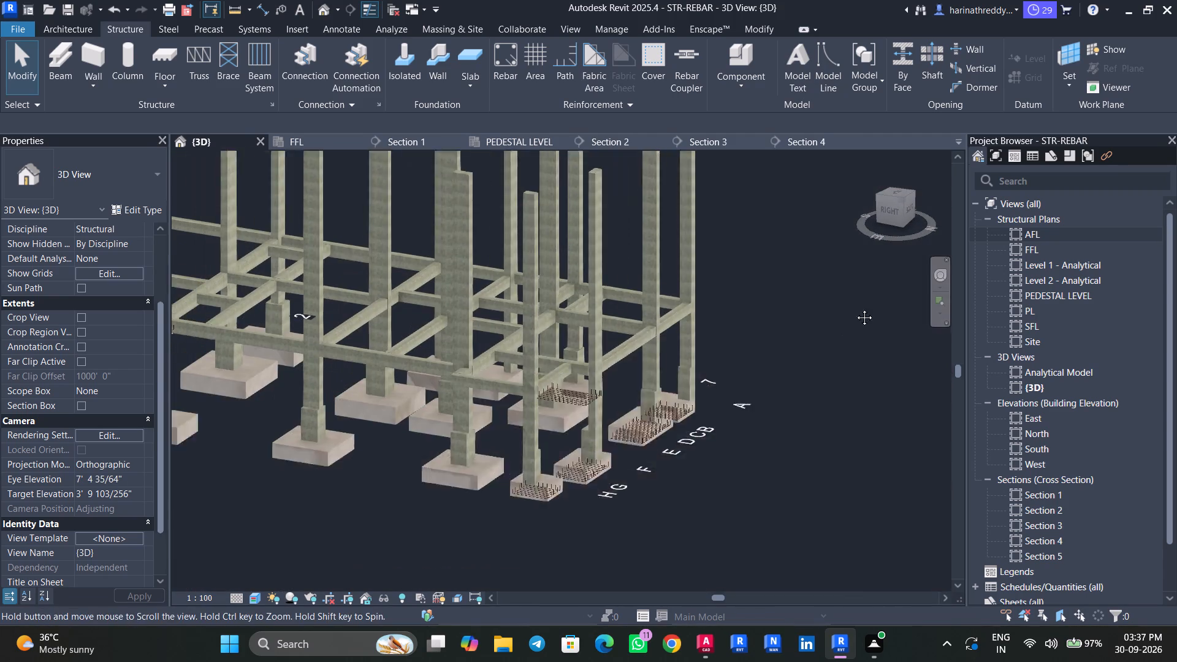
pyautogui.moveTo(855, 308); pyautogui.dragTo(888, 288, button='middle')
pyautogui.scroll(13, 547, 408)
pyautogui.click(527, 400)
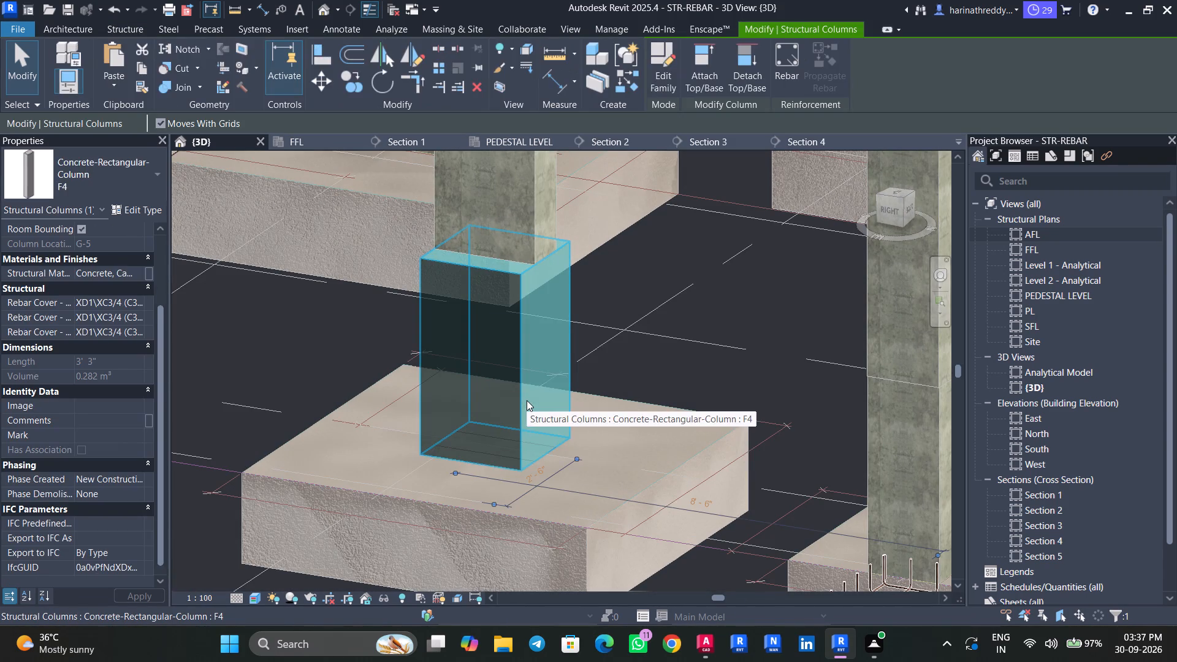
pyautogui.press('Escape')
pyautogui.press('Escape')
pyautogui.press('Escape')
pyautogui.click(516, 206)
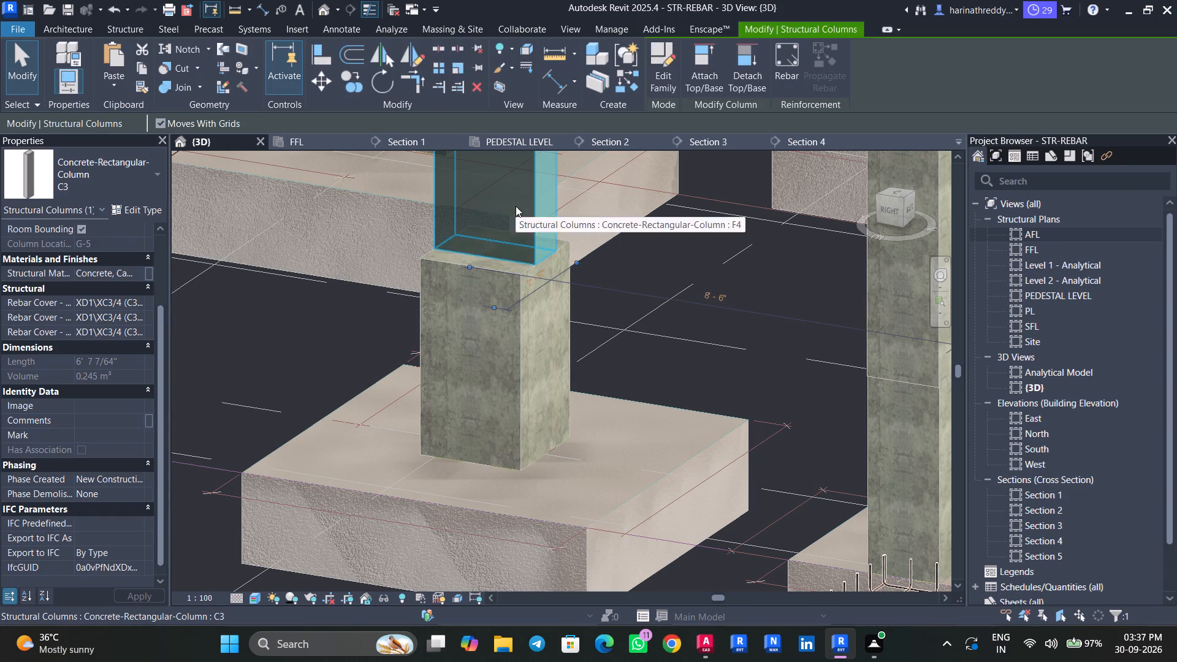
pyautogui.press('Escape')
pyautogui.press('Escape')
pyautogui.press('Escape')
pyautogui.click(509, 310)
pyautogui.scroll(-5, 509, 378)
pyautogui.scroll(1, 509, 379)
pyautogui.scroll(-5, 509, 379)
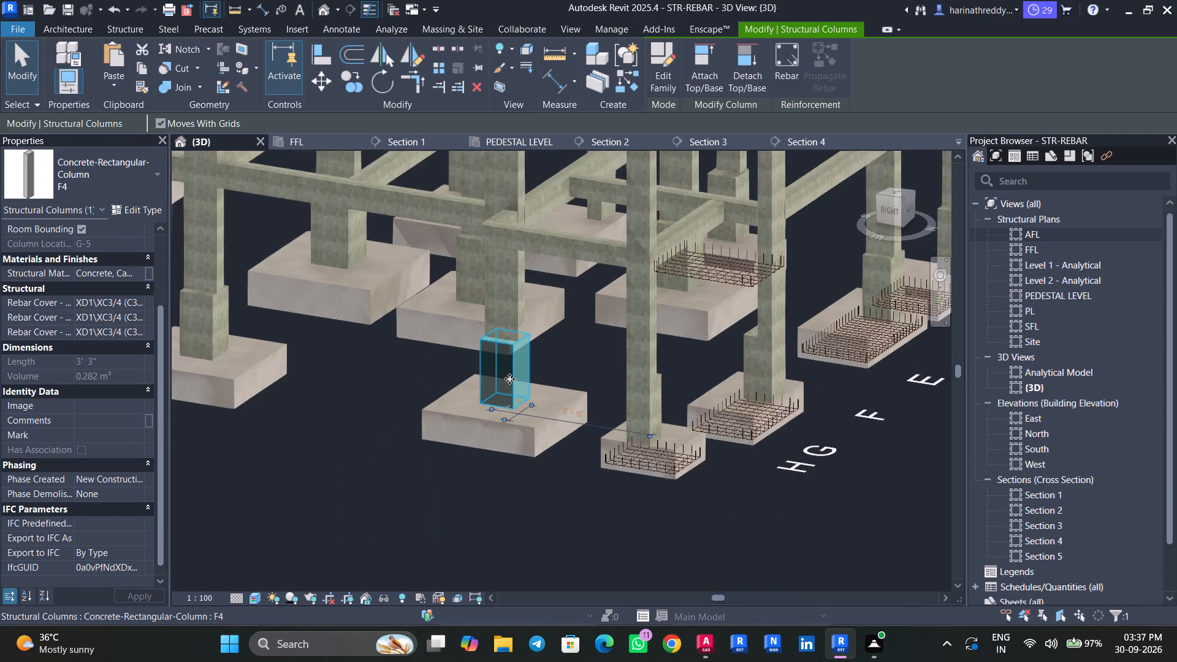
pyautogui.scroll(-3, 509, 379)
pyautogui.press('Escape')
pyautogui.press('Escape')
pyautogui.press('Escape')
pyautogui.keyDown('shift'); pyautogui.moveTo(457, 466); pyautogui.dragTo(533, 485, button='middle'); pyautogui.keyUp('shift')
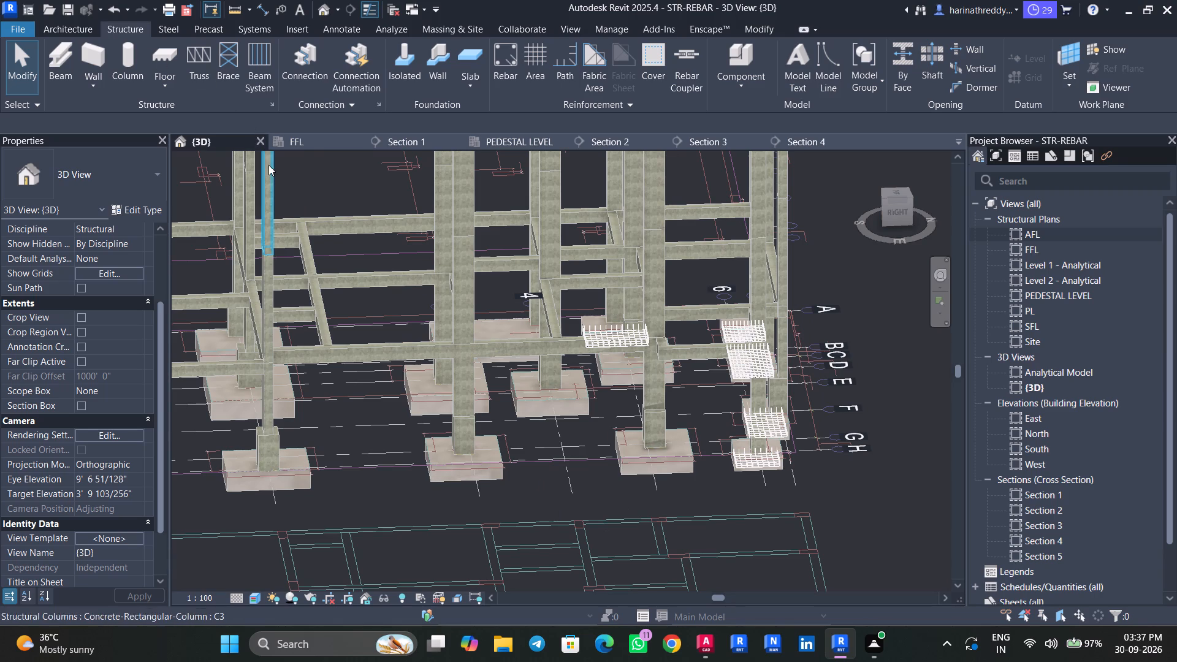
# Switch to AutoCAD and look up the SF2 row's size, pedestal and bottom reinforcement in the isolated footing schedule.
pyautogui.click(706, 602)
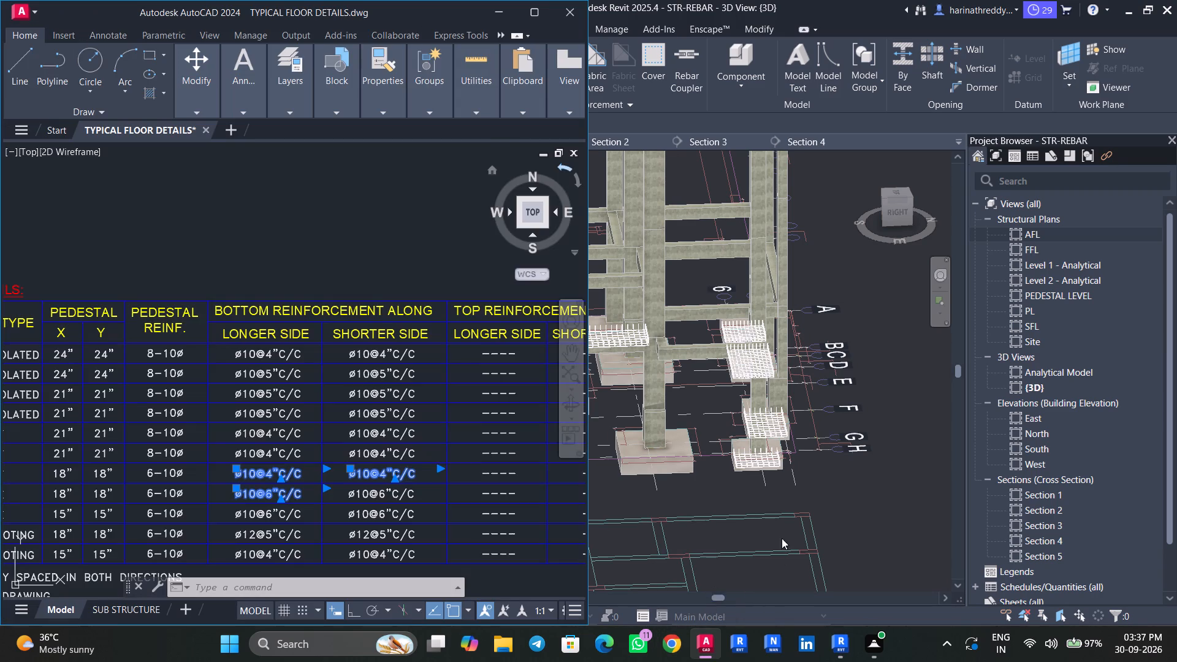
pyautogui.scroll(-3, 326, 435)
pyautogui.scroll(4, 210, 440)
pyautogui.press('Escape')
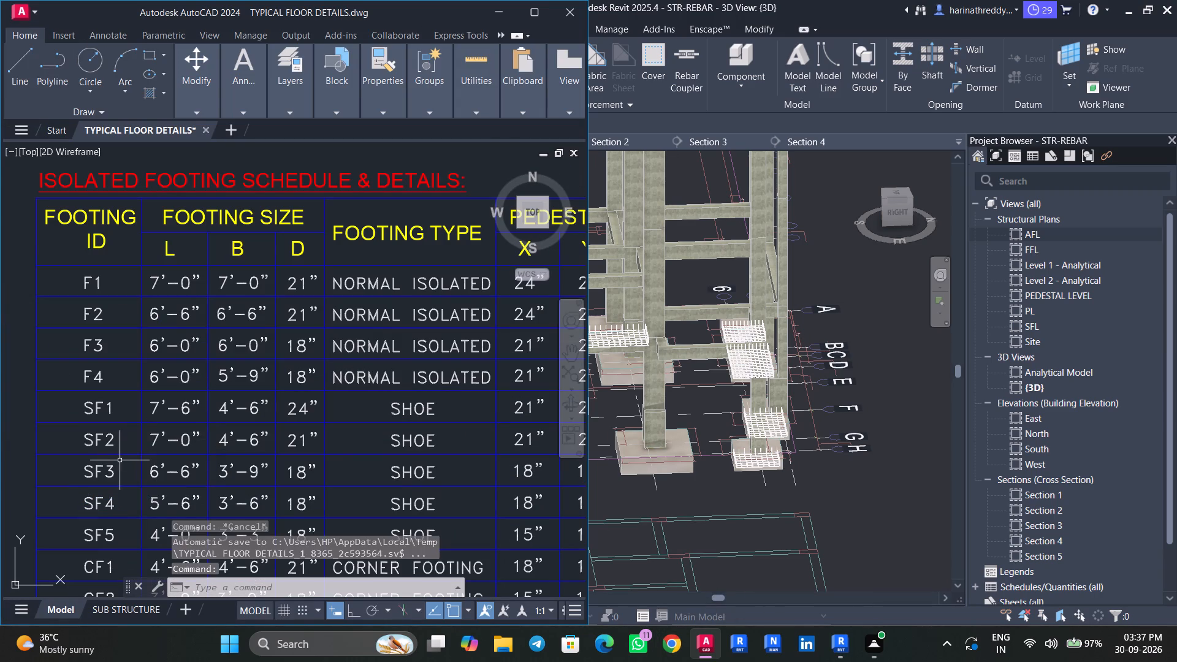
pyautogui.doubleClick(103, 441)
pyautogui.press('Escape')
pyautogui.moveTo(346, 441); pyautogui.dragTo(139, 441, button='middle')
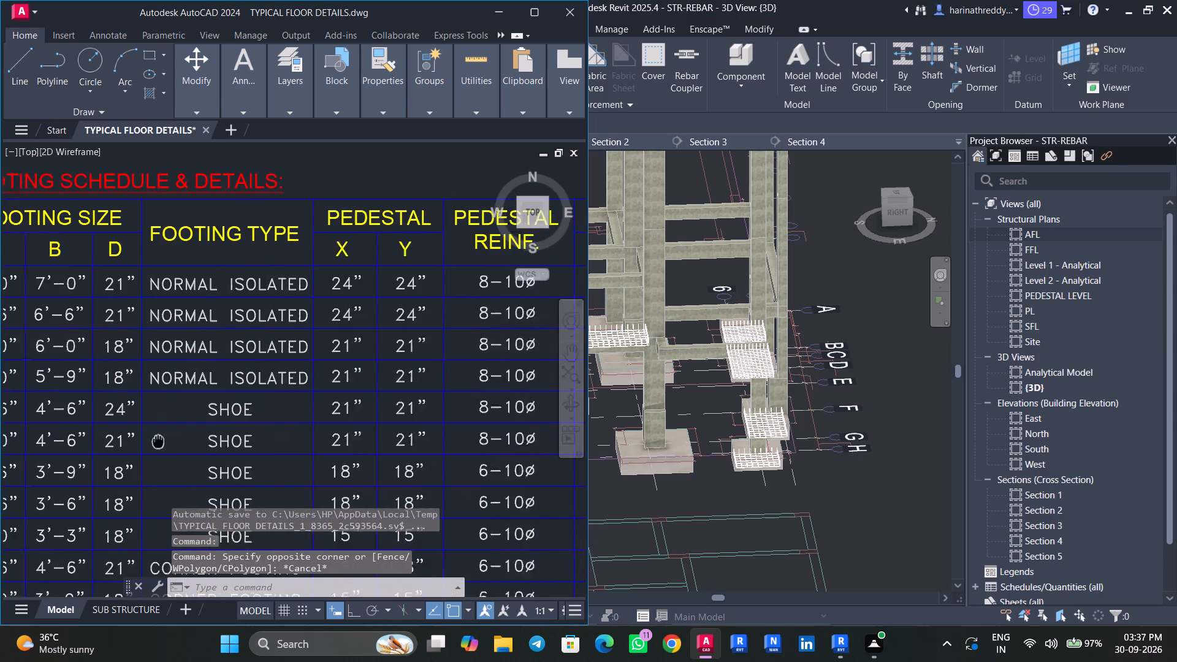
pyautogui.moveTo(139, 441); pyautogui.dragTo(132, 441, button='middle')
pyautogui.moveTo(355, 454); pyautogui.dragTo(189, 458, button='middle')
pyautogui.moveTo(403, 451); pyautogui.dragTo(292, 442, button='middle')
pyautogui.click(353, 428)
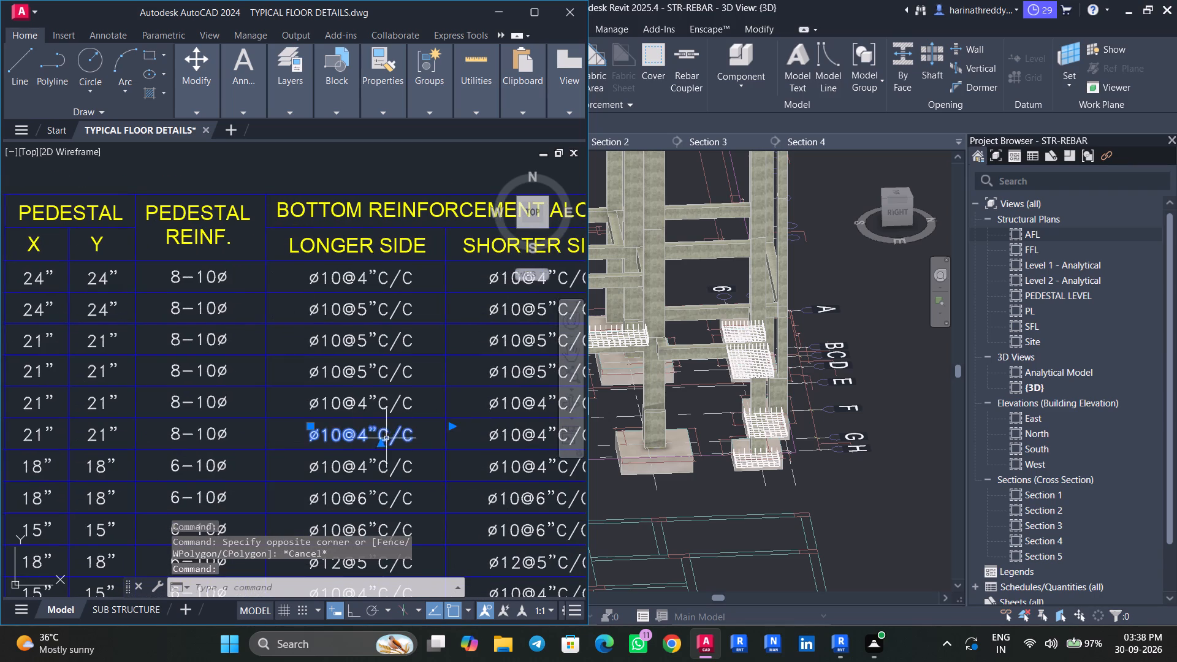
pyautogui.moveTo(392, 449); pyautogui.dragTo(325, 435, button='middle')
pyautogui.scroll(-2, 331, 443)
pyautogui.moveTo(448, 462); pyautogui.dragTo(321, 465, button='middle')
pyautogui.scroll(2, 451, 430)
pyautogui.scroll(-2, 447, 448)
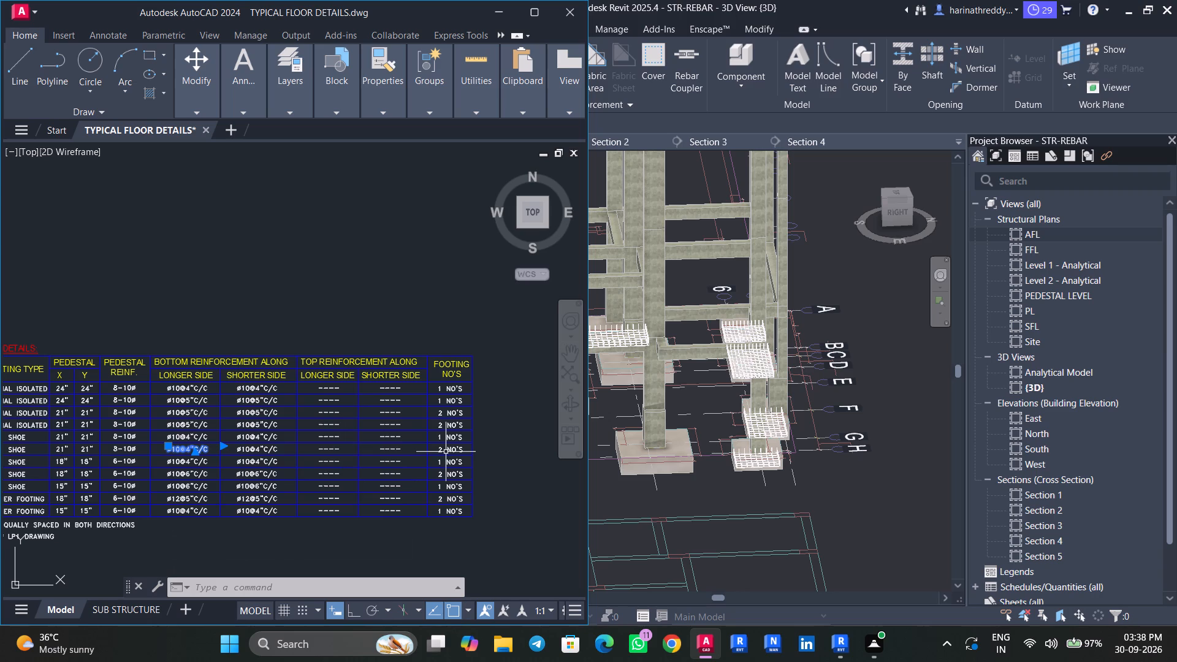
pyautogui.moveTo(237, 460); pyautogui.dragTo(354, 460, button='middle')
pyautogui.scroll(4, 294, 466)
pyautogui.moveTo(350, 465); pyautogui.dragTo(323, 464, button='middle')
pyautogui.scroll(-2, 319, 460)
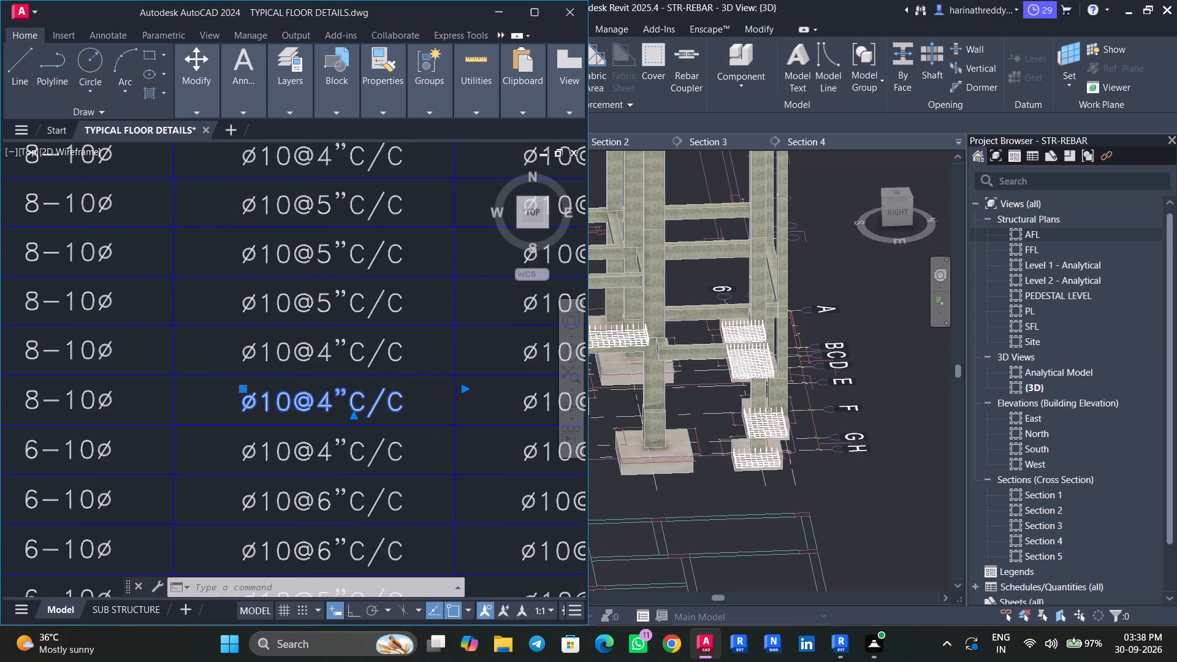
pyautogui.moveTo(319, 460); pyautogui.dragTo(313, 453, button='middle')
pyautogui.moveTo(431, 441); pyautogui.dragTo(342, 436, button='middle')
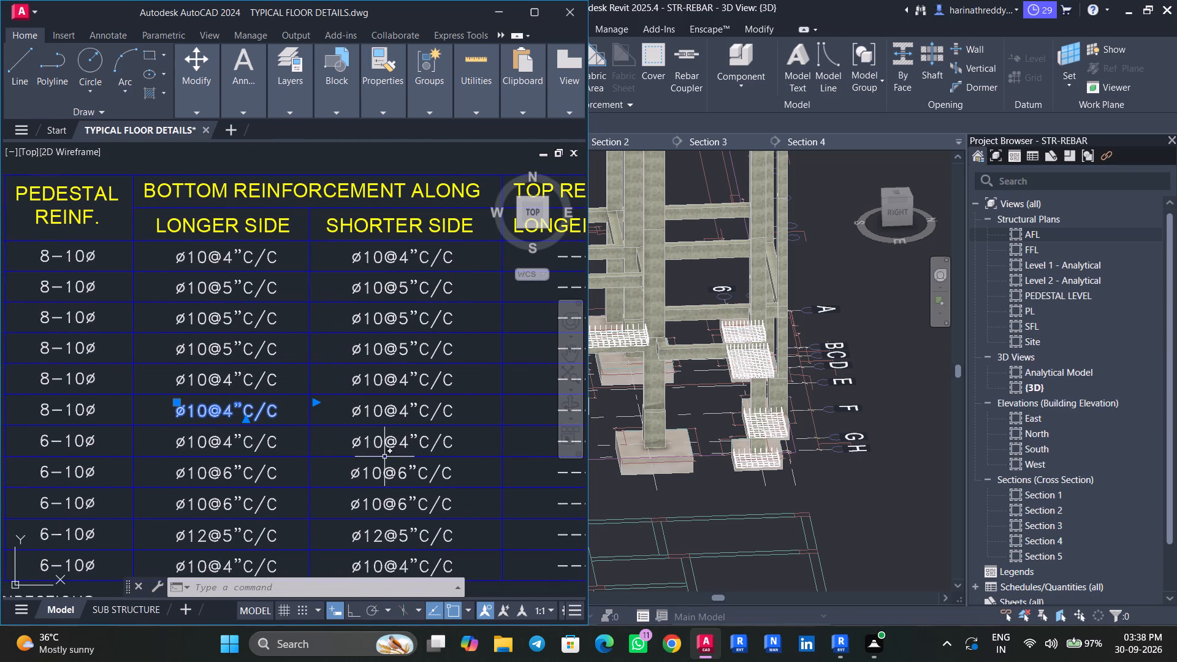
pyautogui.scroll(-1, 384, 457)
pyautogui.moveTo(333, 455); pyautogui.dragTo(346, 454, button='middle')
pyautogui.click(506, 15)
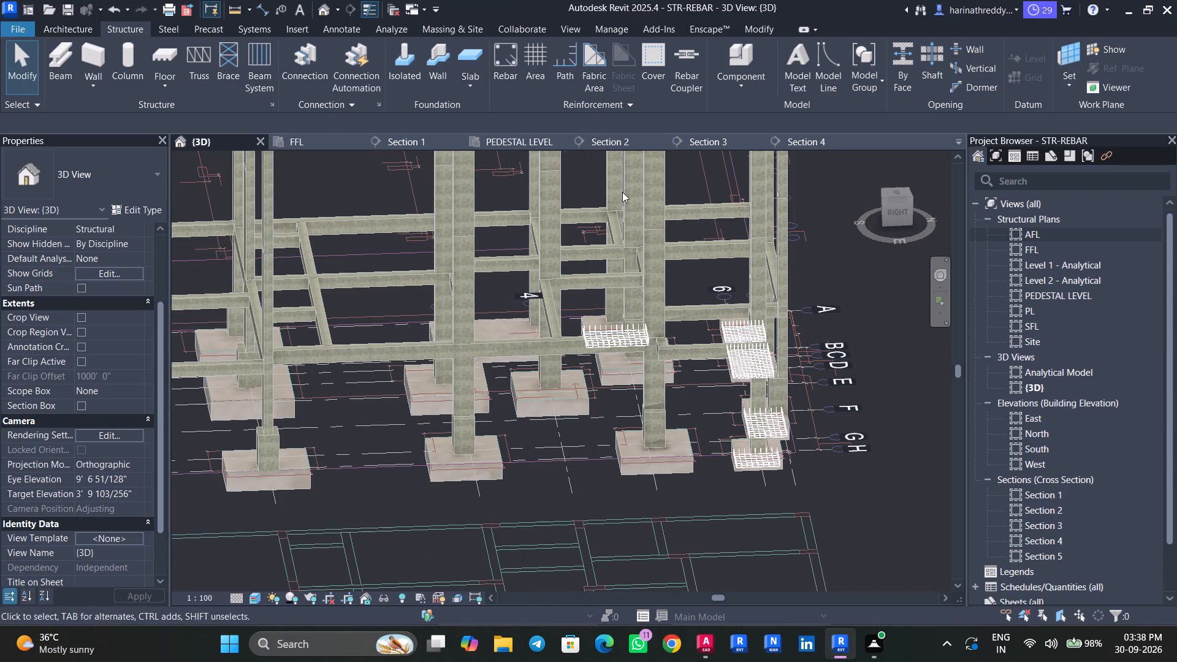
# Back in Revit, open the AFL structural plan and examine the footings without reinforcement down to the SF2 footings on grid 2.
pyautogui.doubleClick(1035, 232)
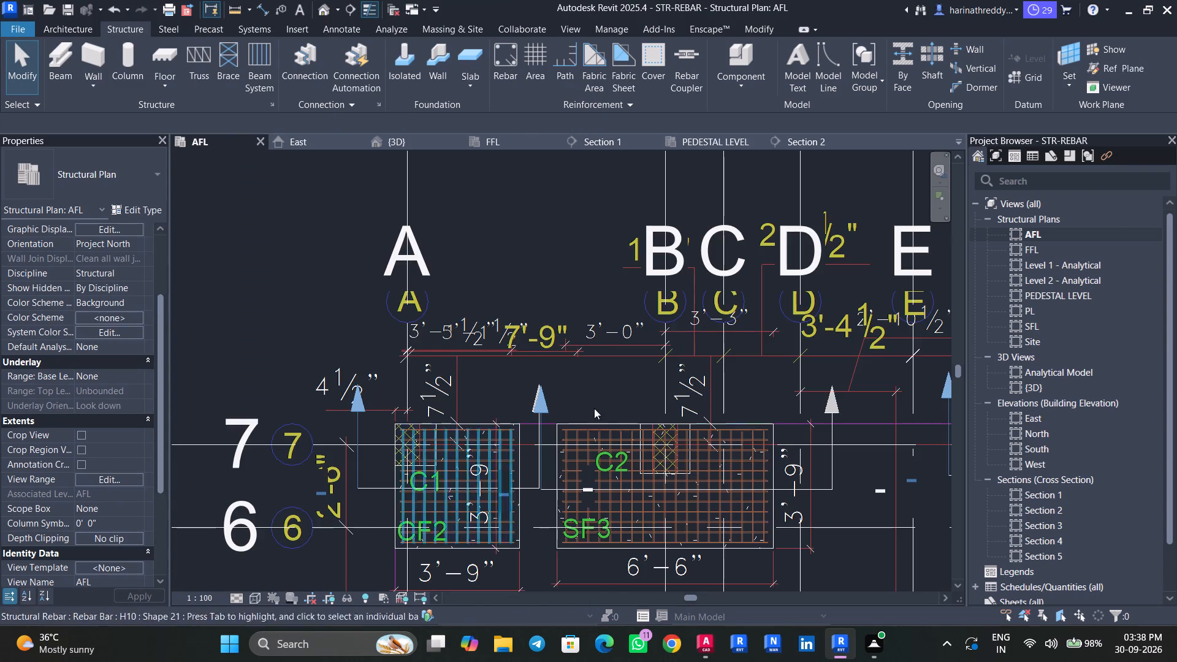
pyautogui.scroll(-1, 607, 384)
pyautogui.moveTo(601, 379); pyautogui.dragTo(470, 190, button='middle')
pyautogui.moveTo(701, 422); pyautogui.dragTo(687, 374, button='middle')
pyautogui.moveTo(684, 403); pyautogui.dragTo(588, 206, button='middle')
pyautogui.scroll(-2, 592, 329)
pyautogui.moveTo(644, 349); pyautogui.dragTo(631, 312, button='middle')
pyautogui.moveTo(686, 419); pyautogui.dragTo(628, 376, button='middle')
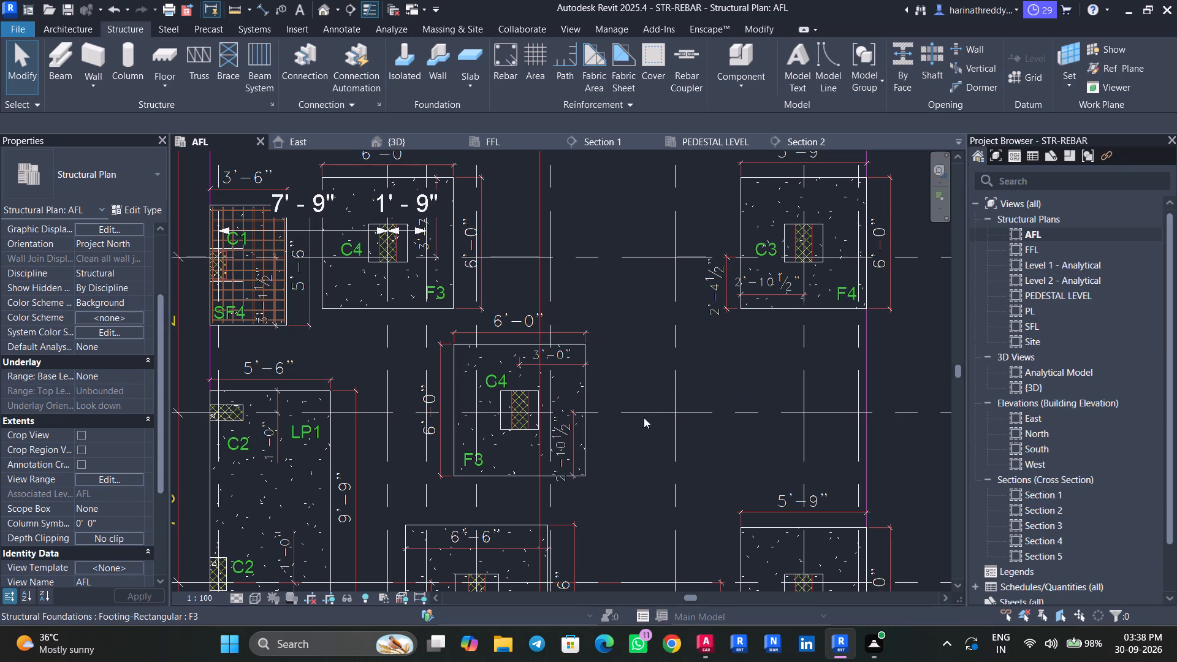
pyautogui.moveTo(672, 358); pyautogui.dragTo(694, 286, button='middle')
pyautogui.moveTo(671, 410); pyautogui.dragTo(655, 310, button='middle')
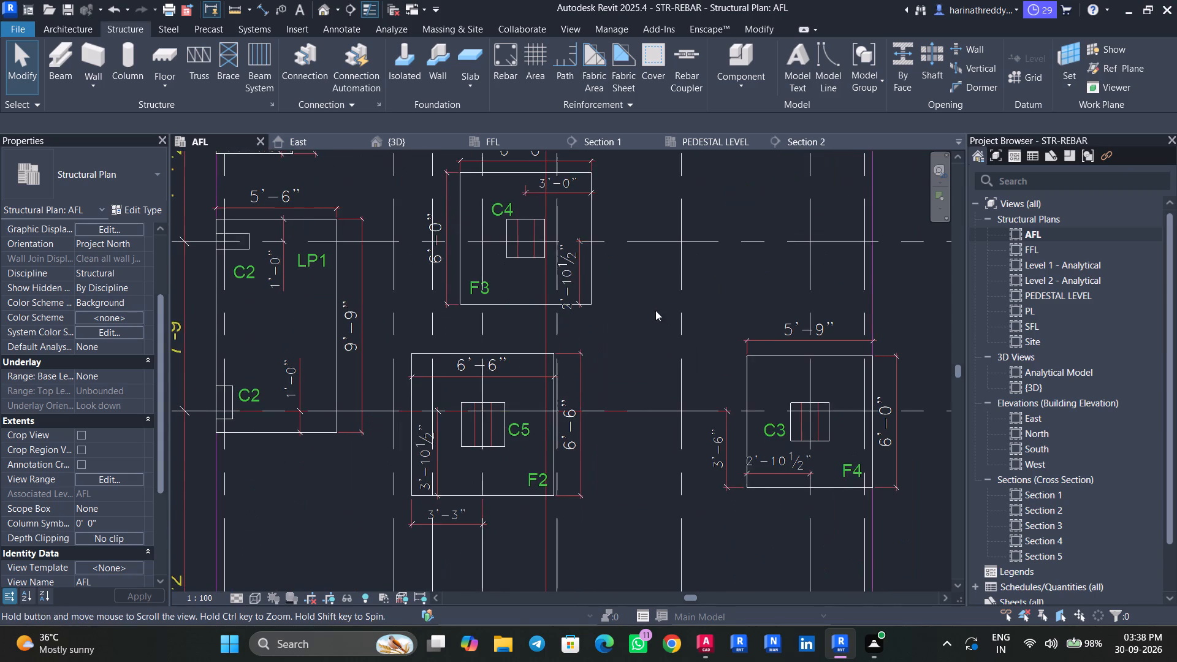
pyautogui.moveTo(646, 392); pyautogui.dragTo(630, 273, button='middle')
pyautogui.scroll(-3, 606, 411)
pyautogui.moveTo(606, 444); pyautogui.dragTo(628, 368, button='middle')
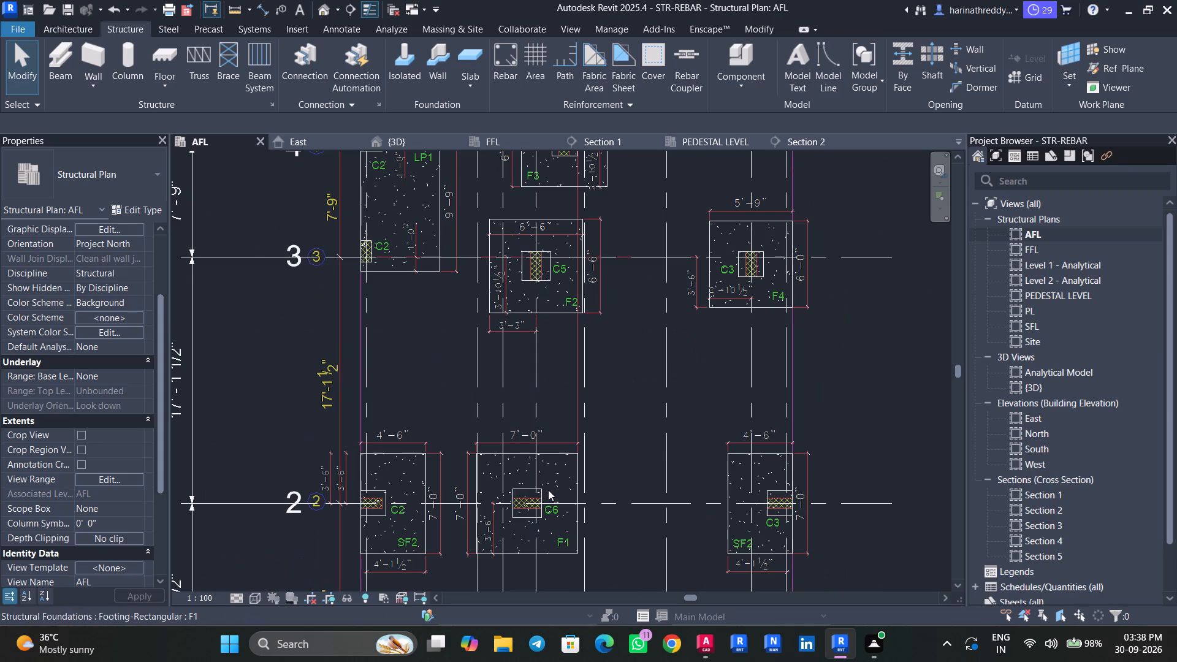
pyautogui.moveTo(636, 527); pyautogui.dragTo(651, 386, button='middle')
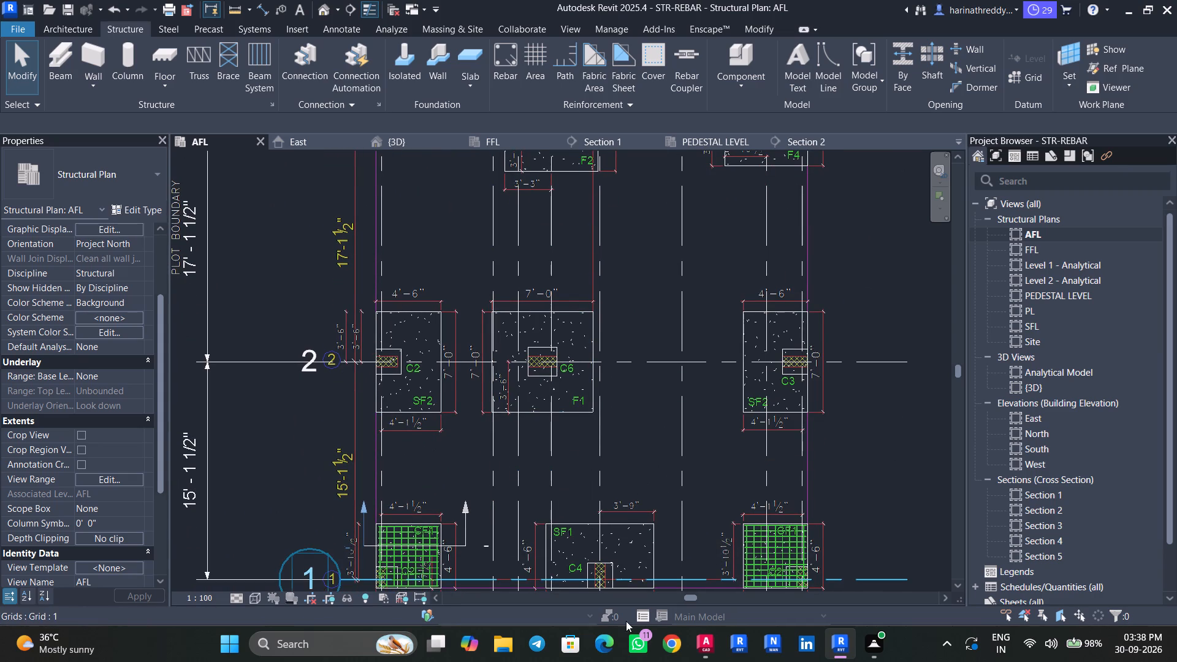
# Recheck the SF2 footing's bottom reinforcement along both sides in the AutoCAD schedule.
pyautogui.click(696, 655)
pyautogui.moveTo(410, 487); pyautogui.dragTo(576, 498, button='middle')
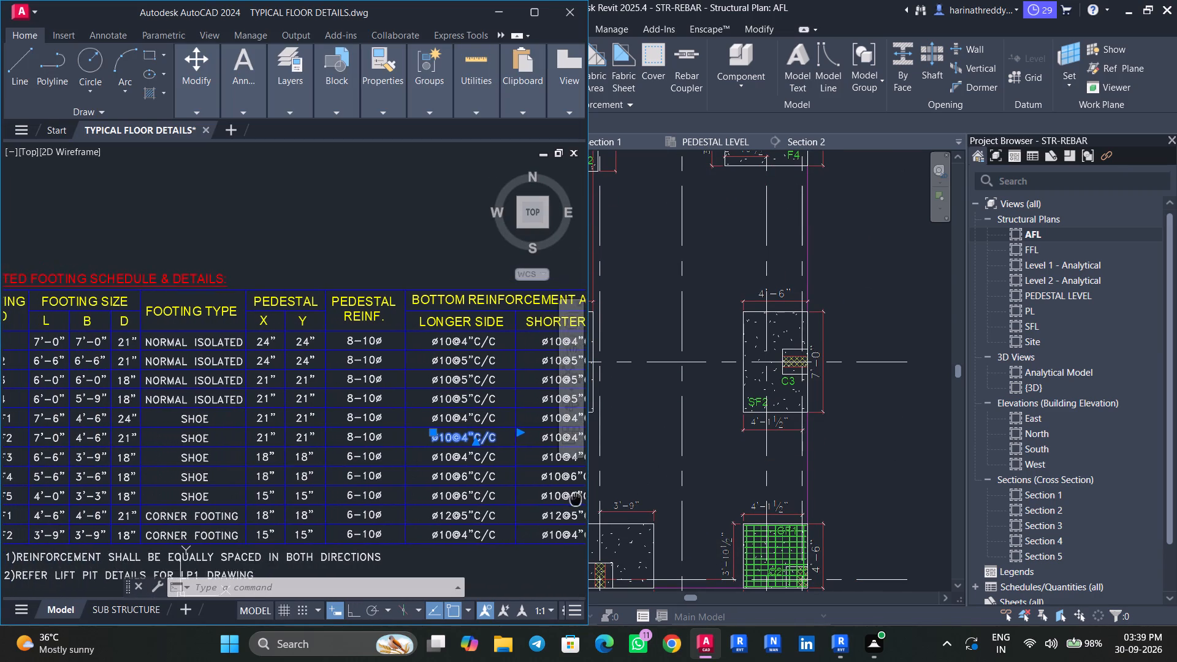
pyautogui.moveTo(576, 498); pyautogui.dragTo(454, 497, button='middle')
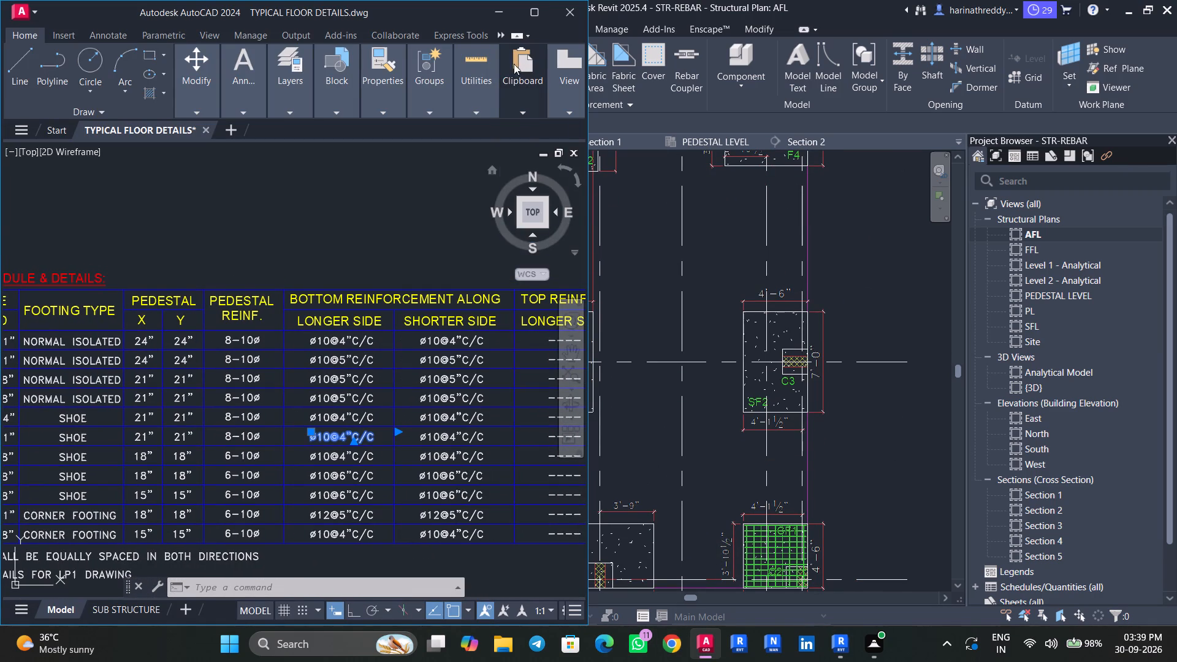
pyautogui.click(491, 9)
# In Revit, cut a horizontal section through the SF2 footing at grids A and 2, limiting its depth to the footing's far edge.
pyautogui.moveTo(655, 475); pyautogui.dragTo(663, 435, button='middle')
pyautogui.scroll(5, 396, 354)
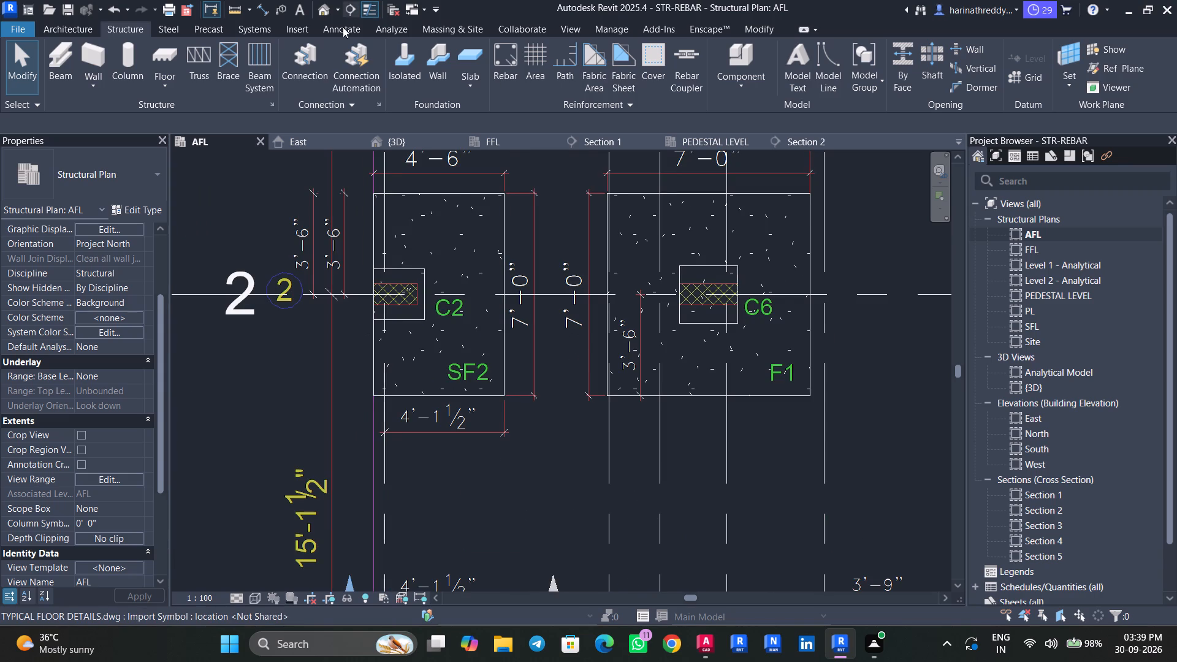
pyautogui.click(345, 12)
pyautogui.click(335, 343)
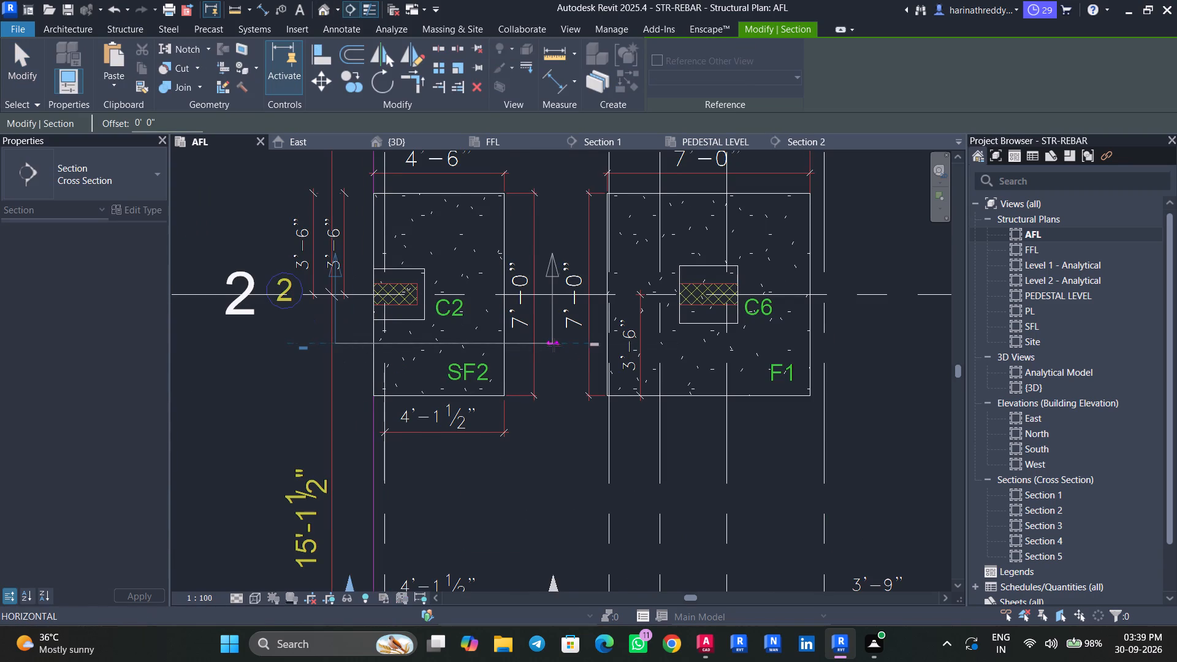
pyautogui.click(554, 345)
pyautogui.press('Escape')
pyautogui.press('Escape')
pyautogui.click(528, 345)
pyautogui.scroll(-5, 519, 233)
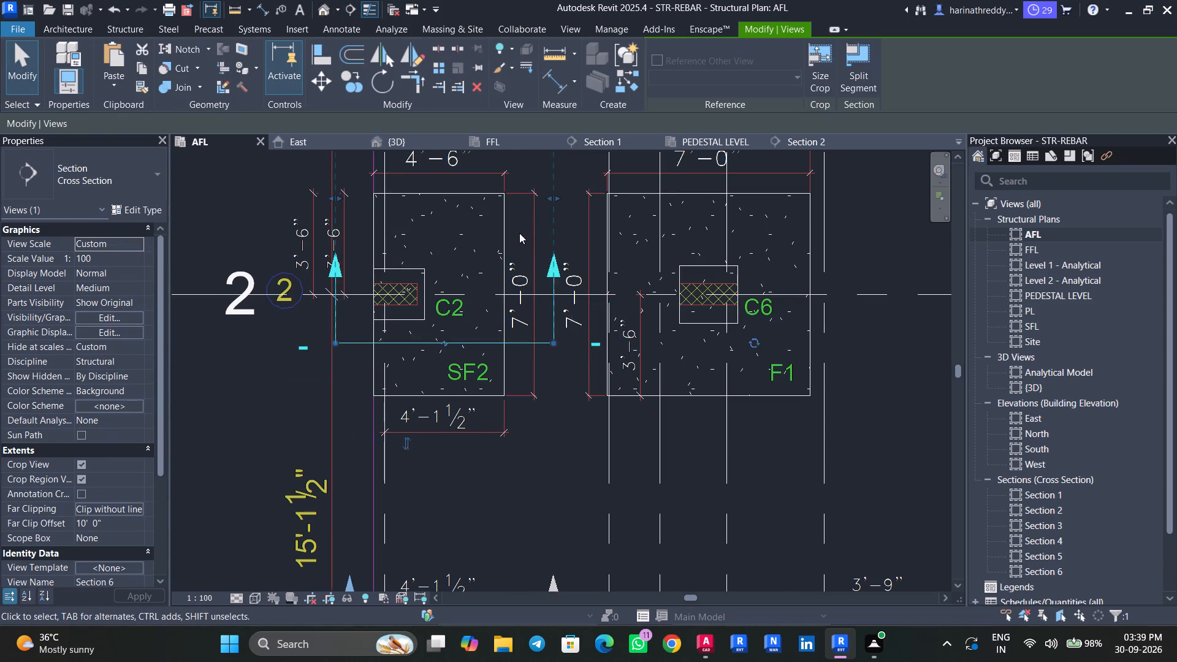
pyautogui.moveTo(518, 233); pyautogui.dragTo(520, 471, button='middle')
pyautogui.scroll(1, 520, 471)
pyautogui.moveTo(481, 367); pyautogui.dragTo(481, 446)
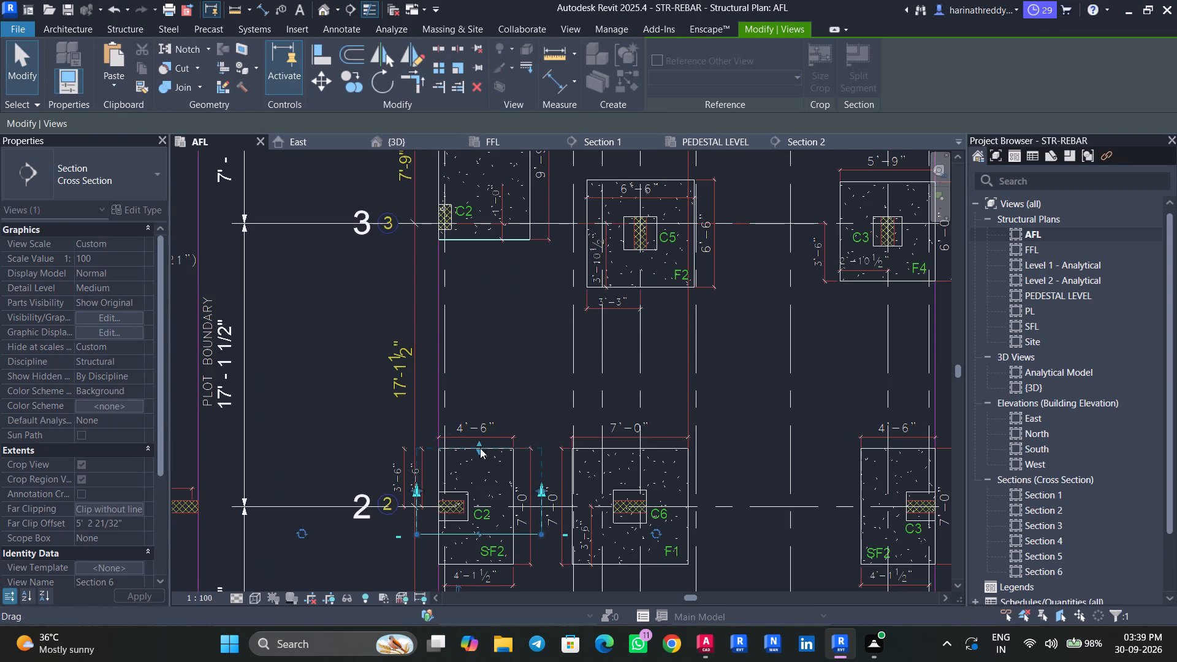
pyautogui.press('Escape')
pyautogui.press('Escape')
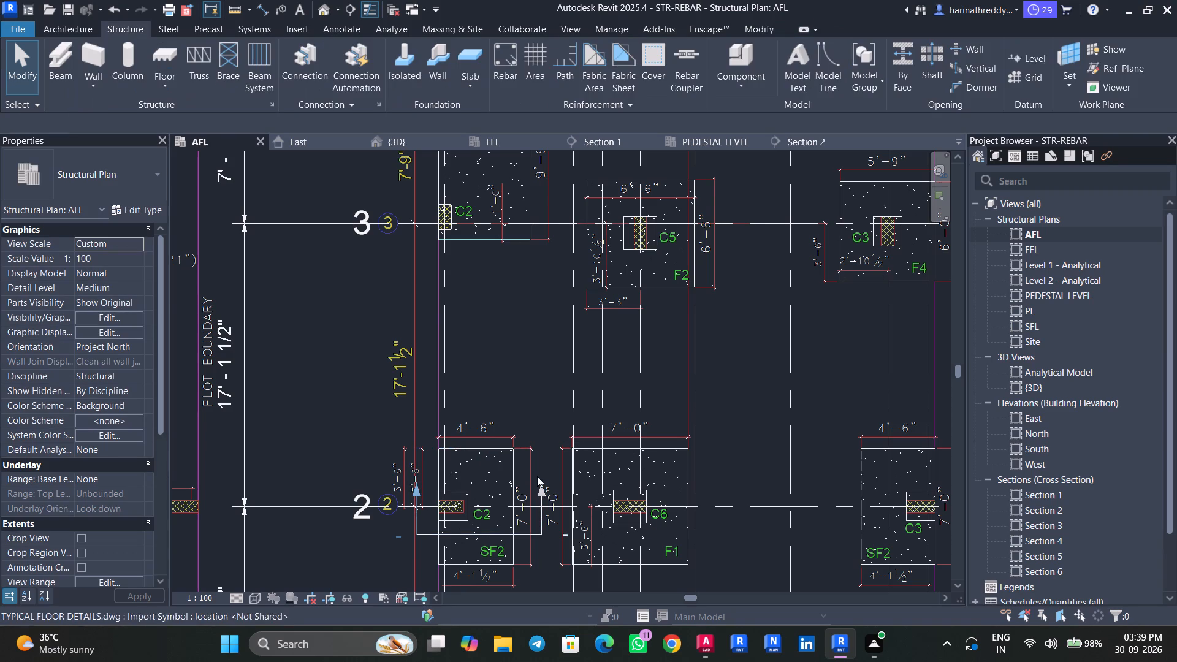
# Go to the new SF2 section's view and raise the crop region's lower edge to just below the footing.
pyautogui.scroll(3, 535, 538)
pyautogui.click(535, 530)
pyautogui.rightClick(535, 530)
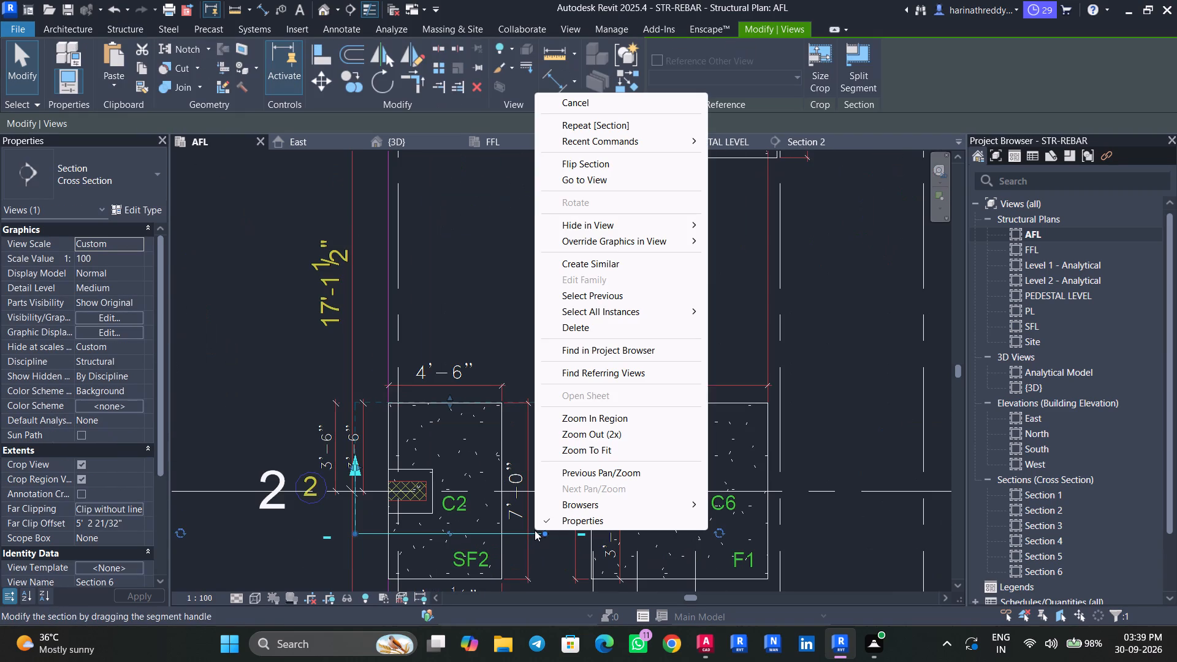
pyautogui.click(560, 186)
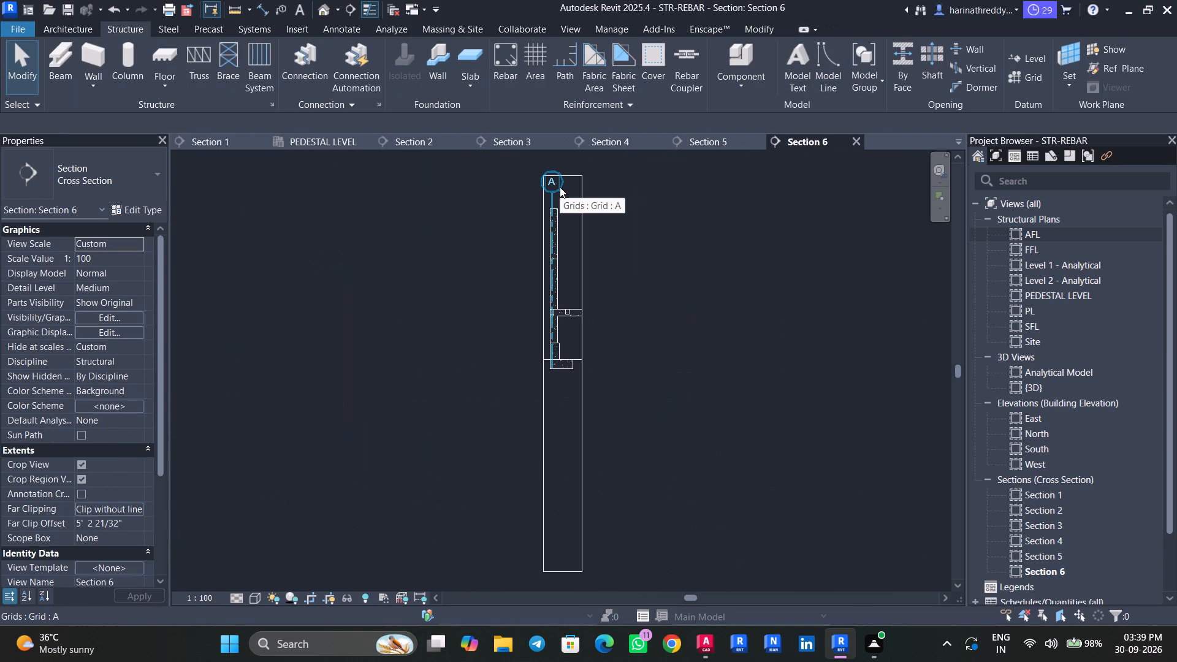
pyautogui.scroll(3, 581, 359)
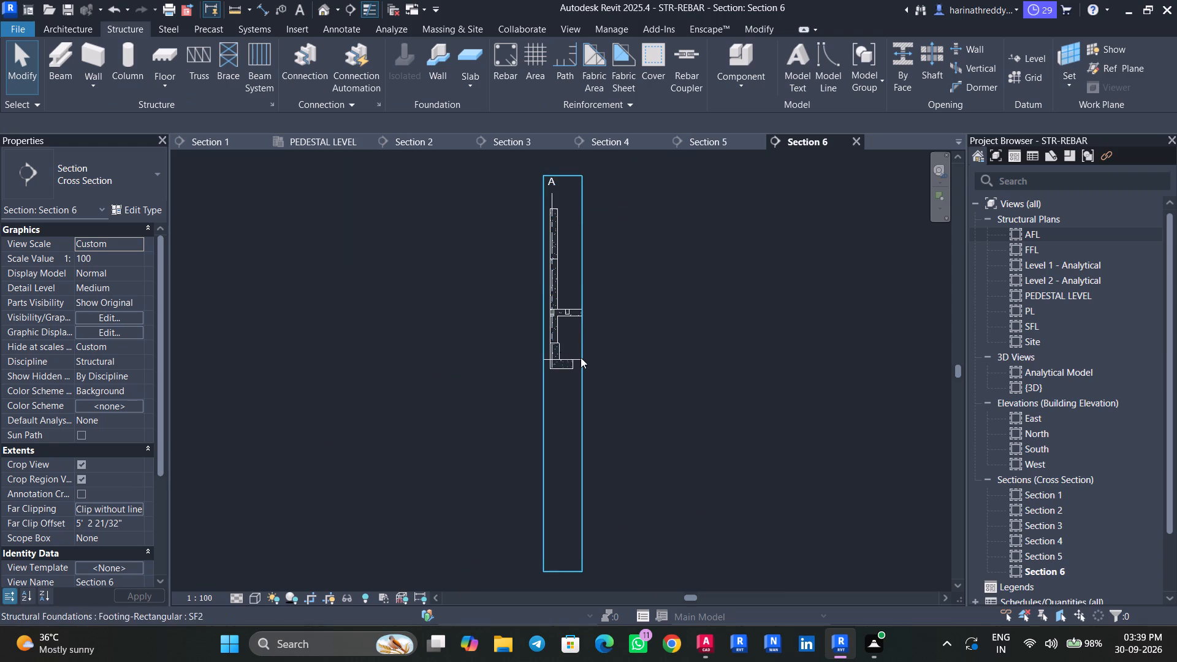
pyautogui.scroll(1, 581, 357)
pyautogui.click(584, 424)
pyautogui.moveTo(631, 433); pyautogui.dragTo(617, 283, button='middle')
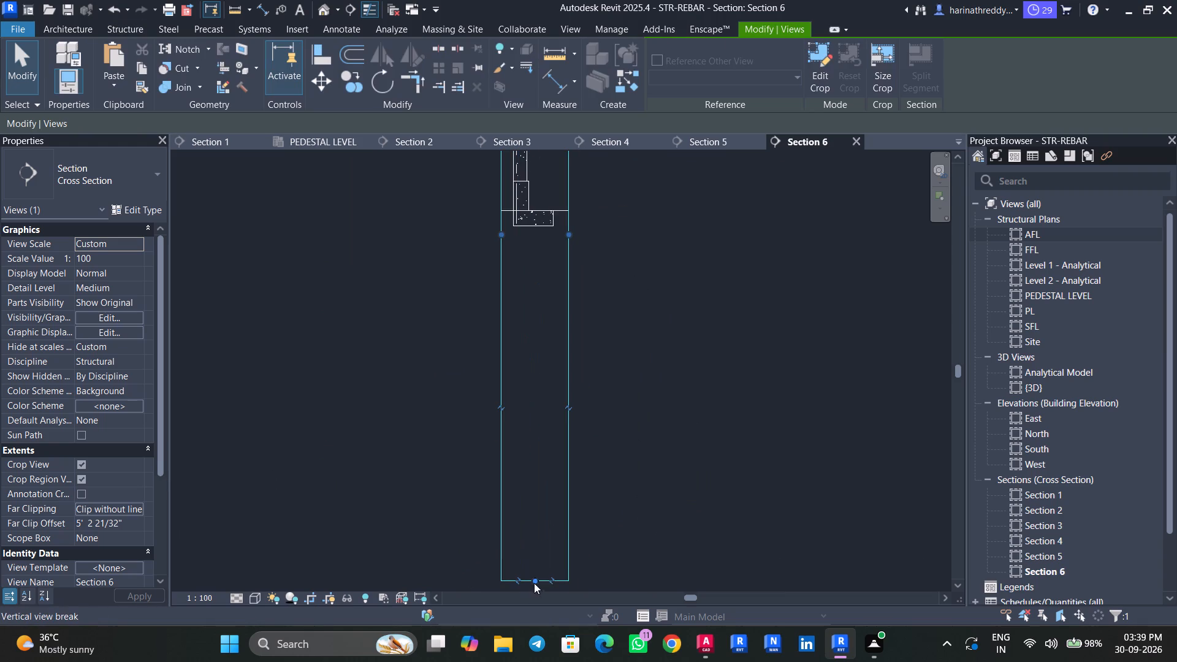
pyautogui.moveTo(534, 582); pyautogui.dragTo(565, 249)
pyautogui.moveTo(607, 245); pyautogui.dragTo(641, 310, button='middle')
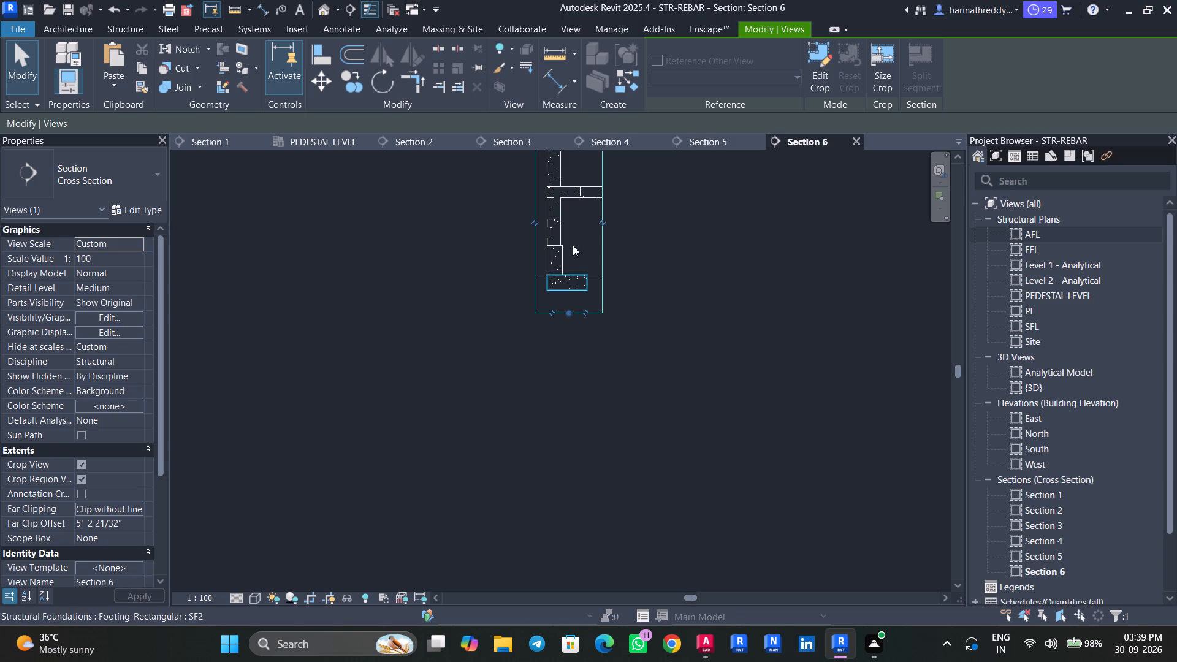
pyautogui.scroll(7, 570, 267)
pyautogui.moveTo(552, 341); pyautogui.dragTo(566, 400, button='middle')
pyautogui.click(586, 373)
pyautogui.press('Escape')
pyautogui.press('Escape')
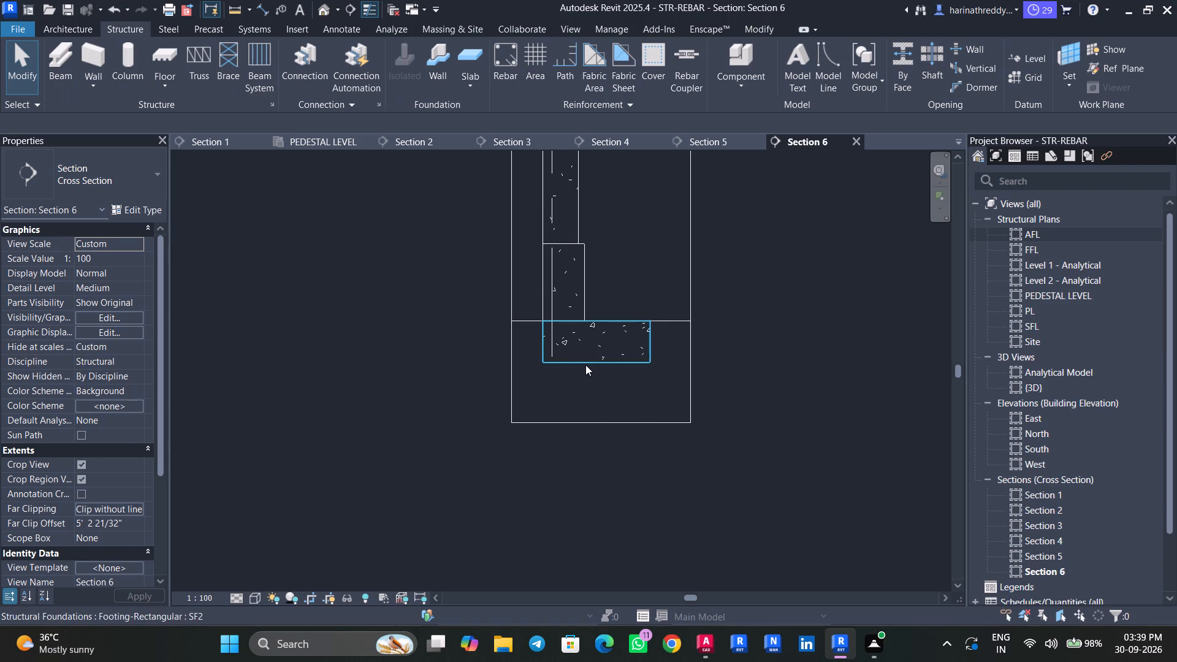
# Set the SF2 footing's rebar cover to FOOTING <50 mm>.
pyautogui.click(585, 365)
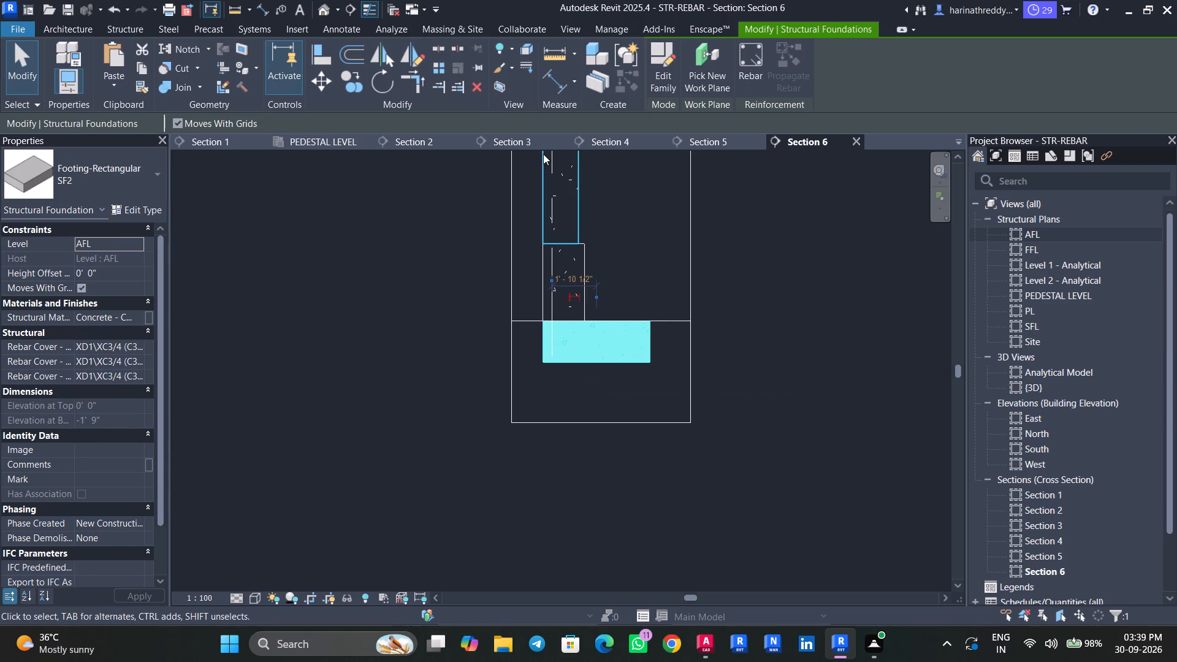
pyautogui.click(118, 38)
pyautogui.click(123, 31)
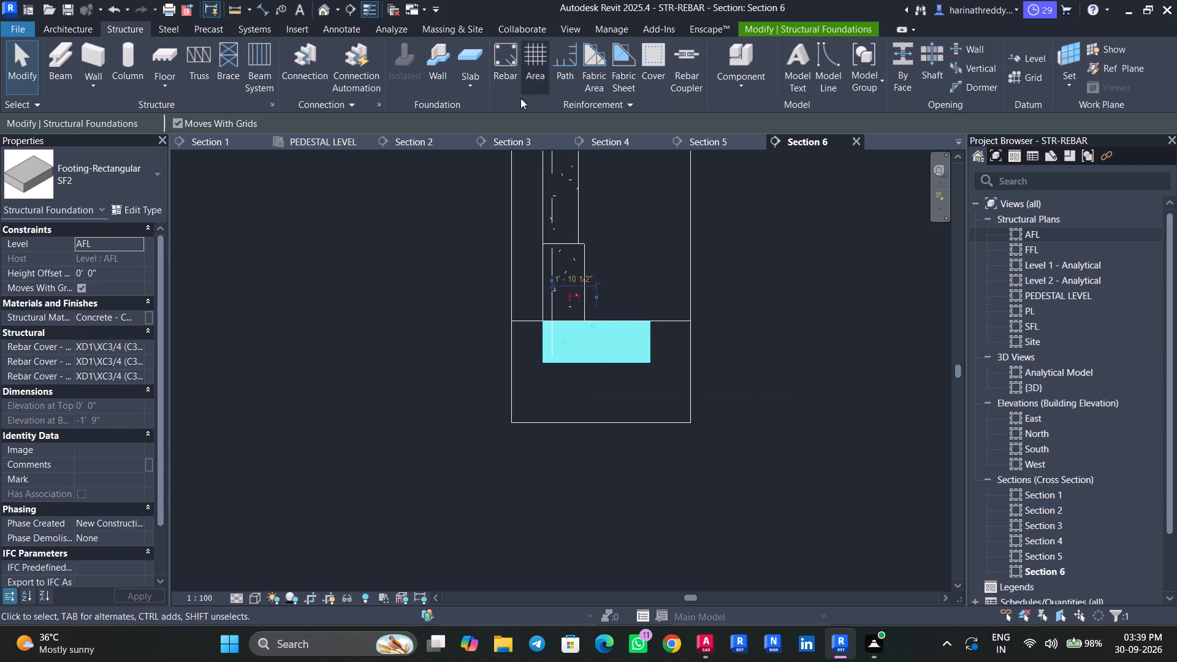
pyautogui.click(652, 82)
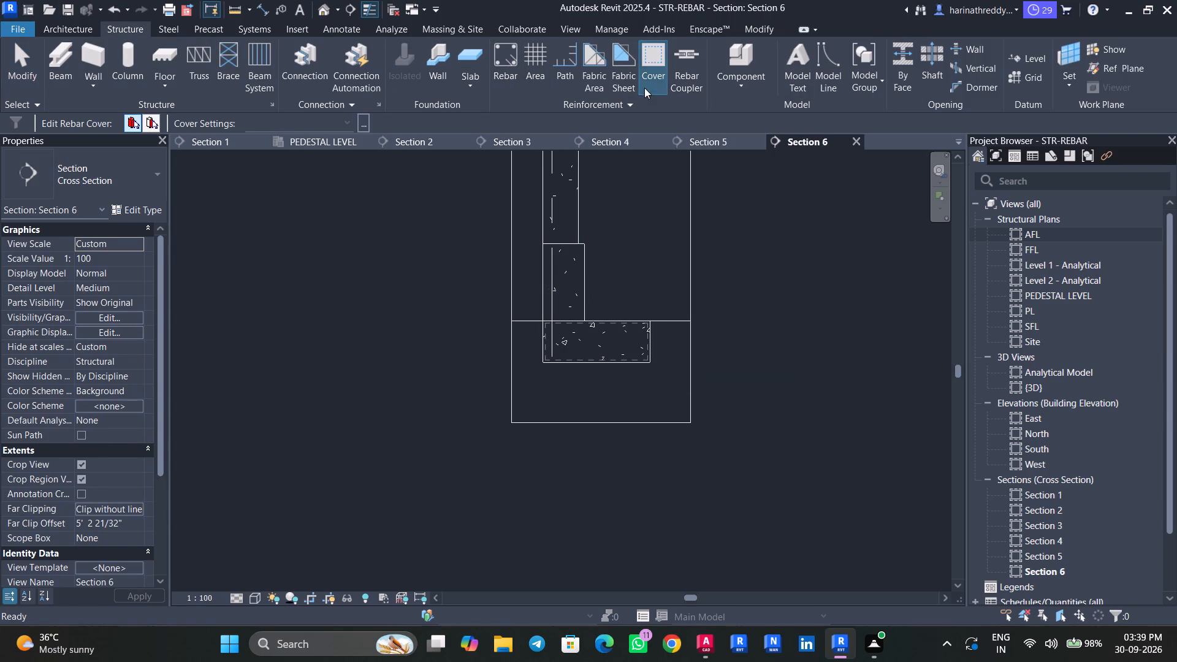
pyautogui.click(630, 363)
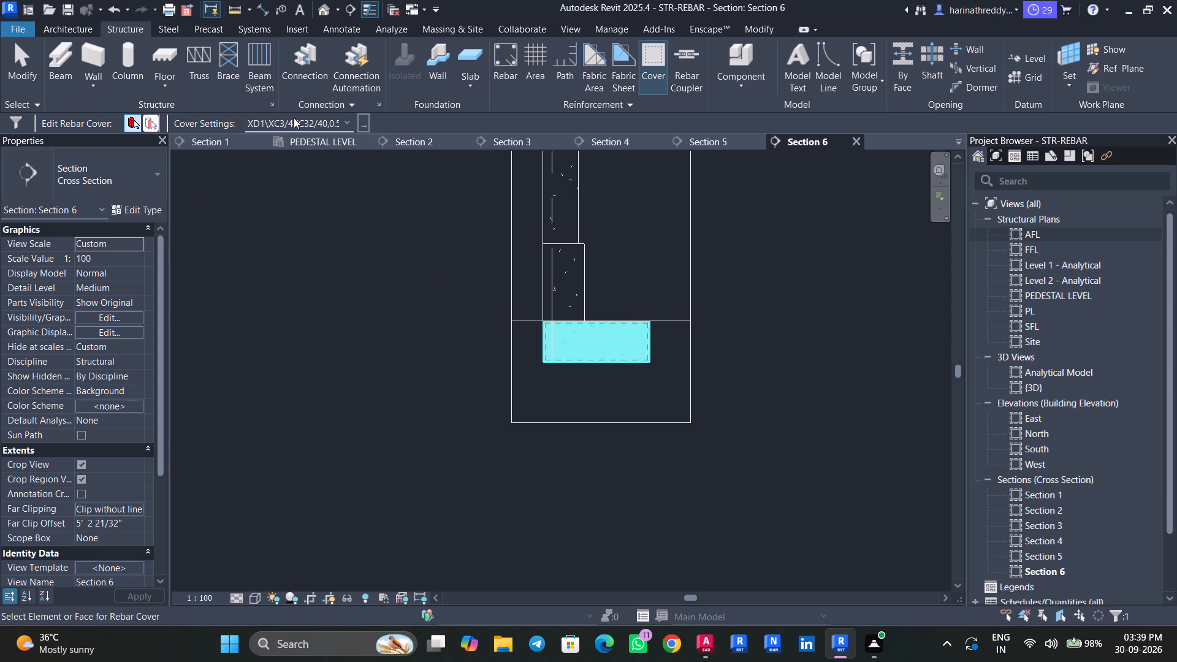
pyautogui.click(294, 118)
pyautogui.scroll(3, 314, 191)
pyautogui.scroll(-1, 316, 191)
pyautogui.scroll(11, 319, 191)
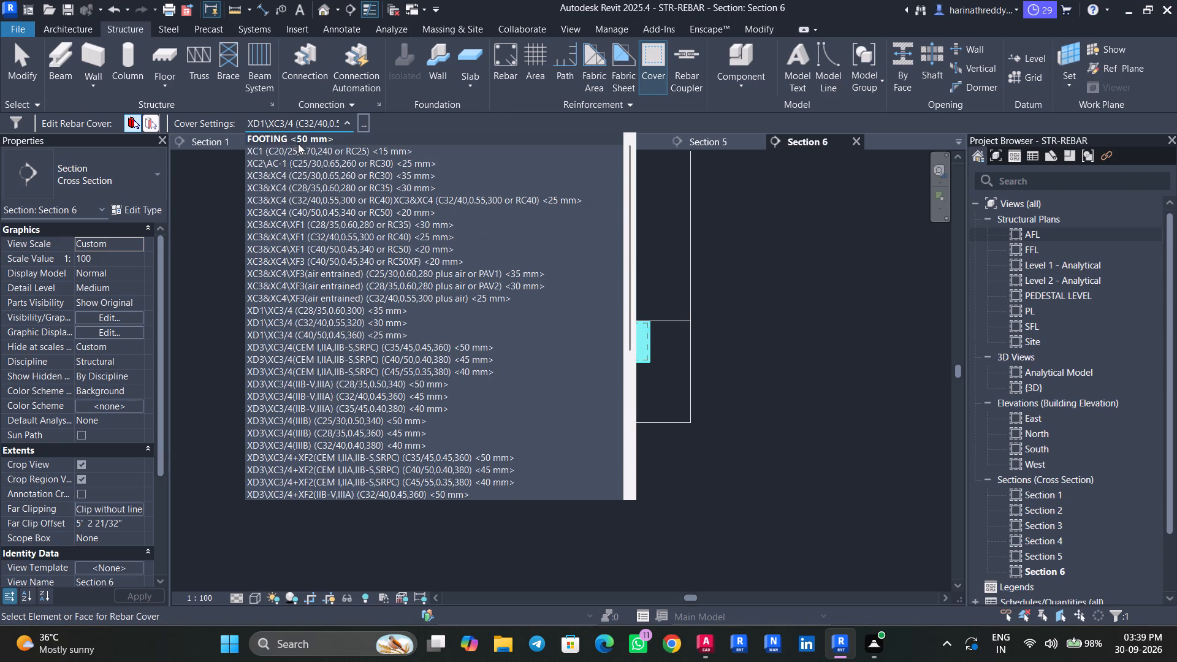
pyautogui.click(298, 143)
pyautogui.press('Escape')
pyautogui.press('Escape')
pyautogui.press('Escape')
# Place an H10 shape 21 rebar in the SF2 footing's section, oriented parallel to the work plane.
pyautogui.click(622, 362)
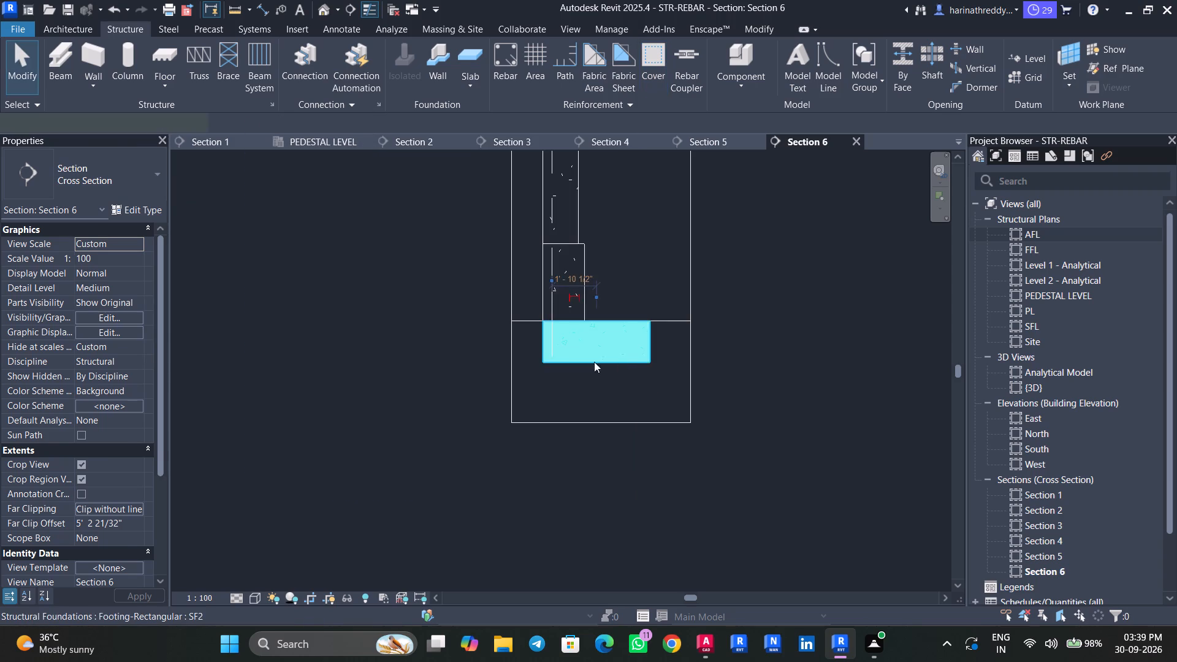
pyautogui.scroll(4, 577, 362)
pyautogui.moveTo(601, 369); pyautogui.dragTo(452, 411, button='middle')
pyautogui.click(751, 68)
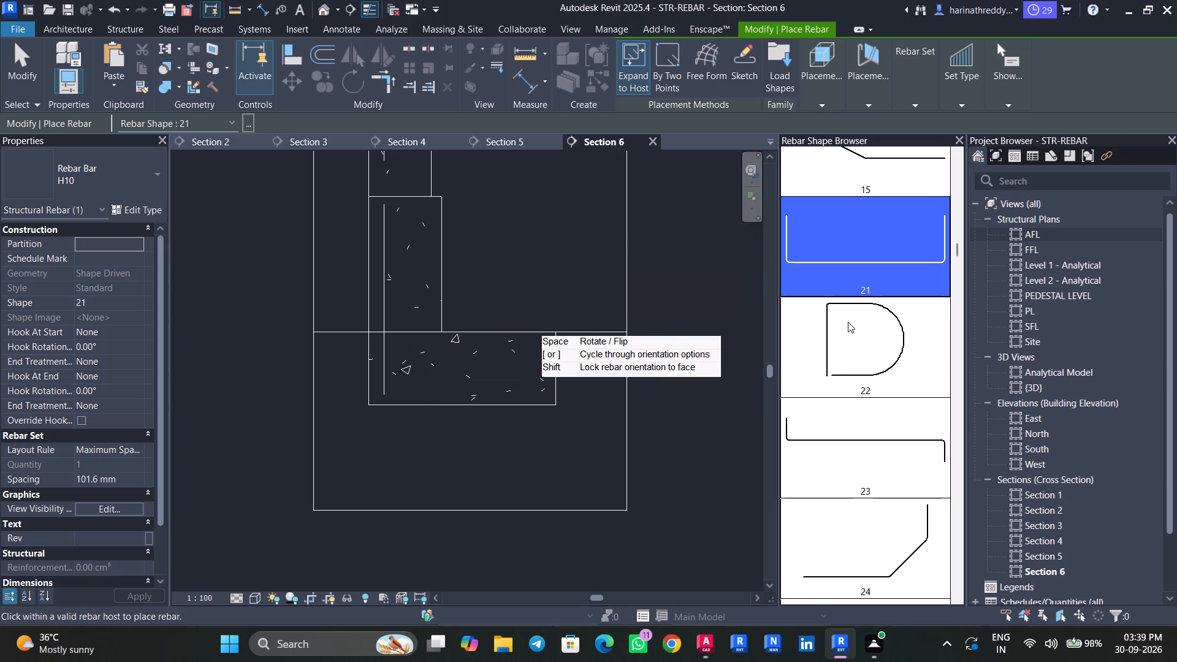
pyautogui.click(868, 98)
pyautogui.click(872, 112)
pyautogui.click(871, 128)
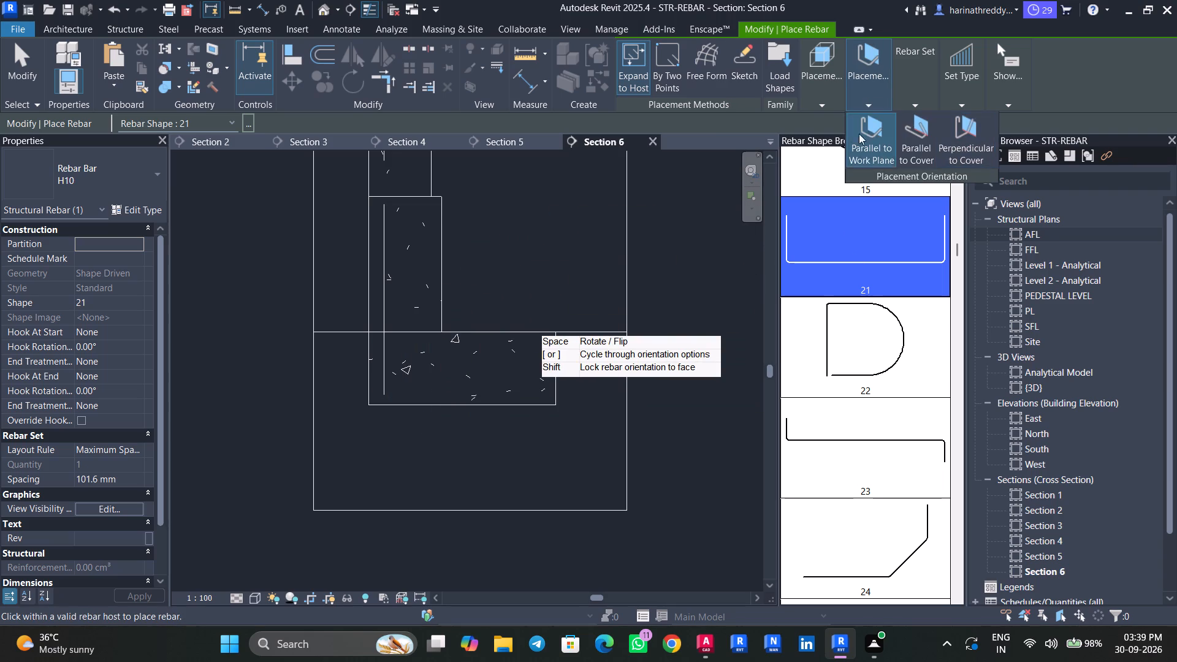
pyautogui.scroll(6, 427, 383)
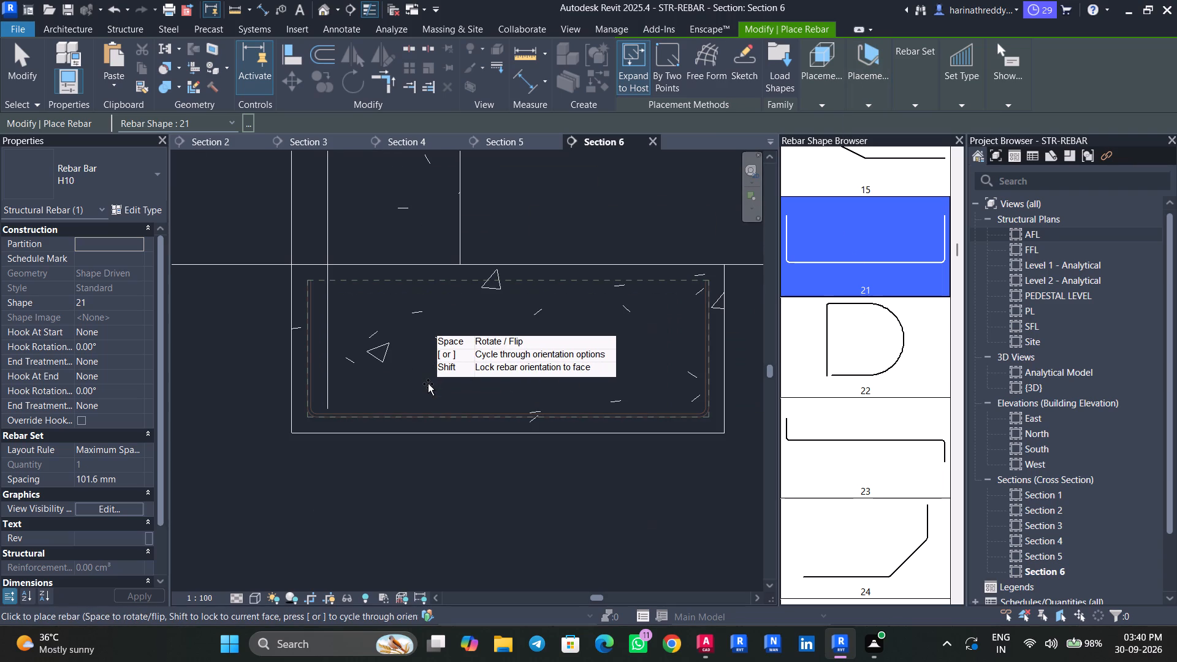
pyautogui.click(428, 384)
pyautogui.press('Escape')
pyautogui.press('Escape')
pyautogui.press('Escape')
pyautogui.press('Escape')
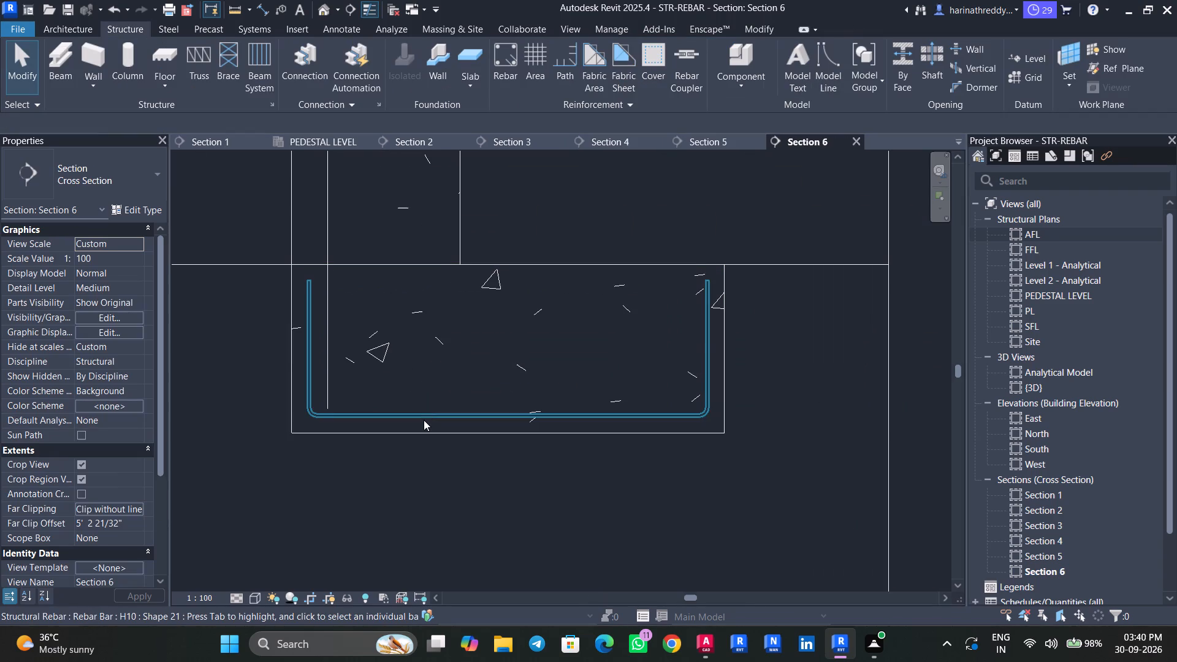
# Set the placed H10 bar set's maximum spacing to 4" and check it against the SF2 row of the AutoCAD schedule.
pyautogui.click(424, 420)
pyautogui.click(804, 91)
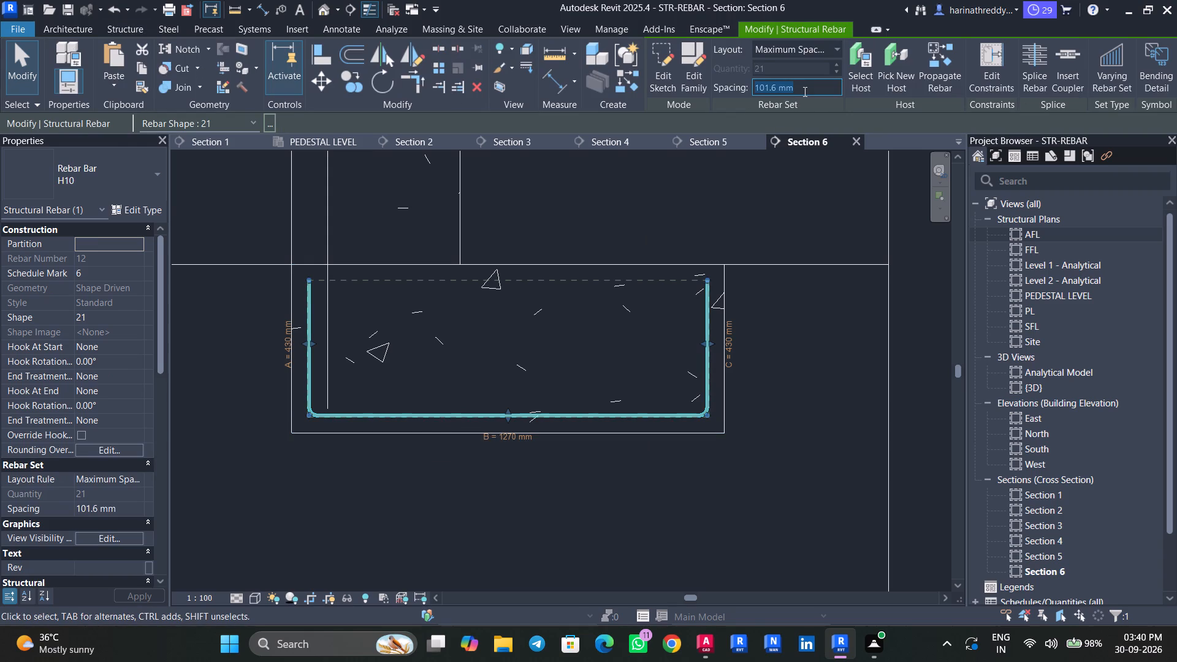
pyautogui.press('4')
pyautogui.hotkey('shift', '"')
pyautogui.press('Return')
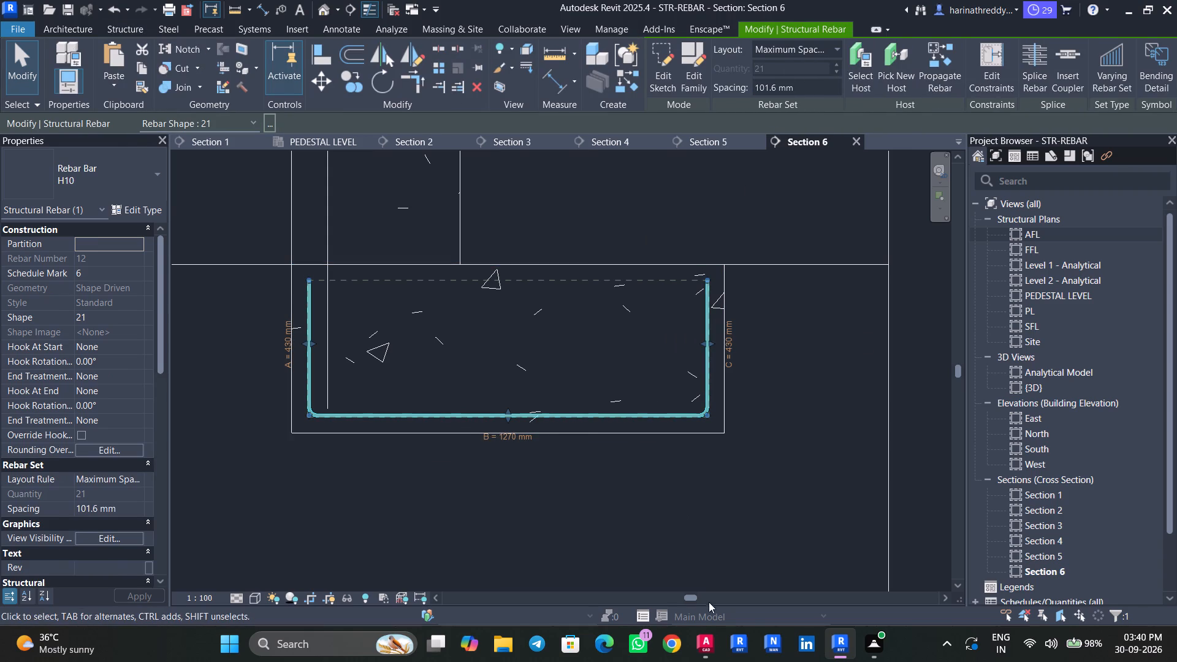
pyautogui.click(704, 641)
pyautogui.moveTo(322, 485); pyautogui.dragTo(454, 501, button='middle')
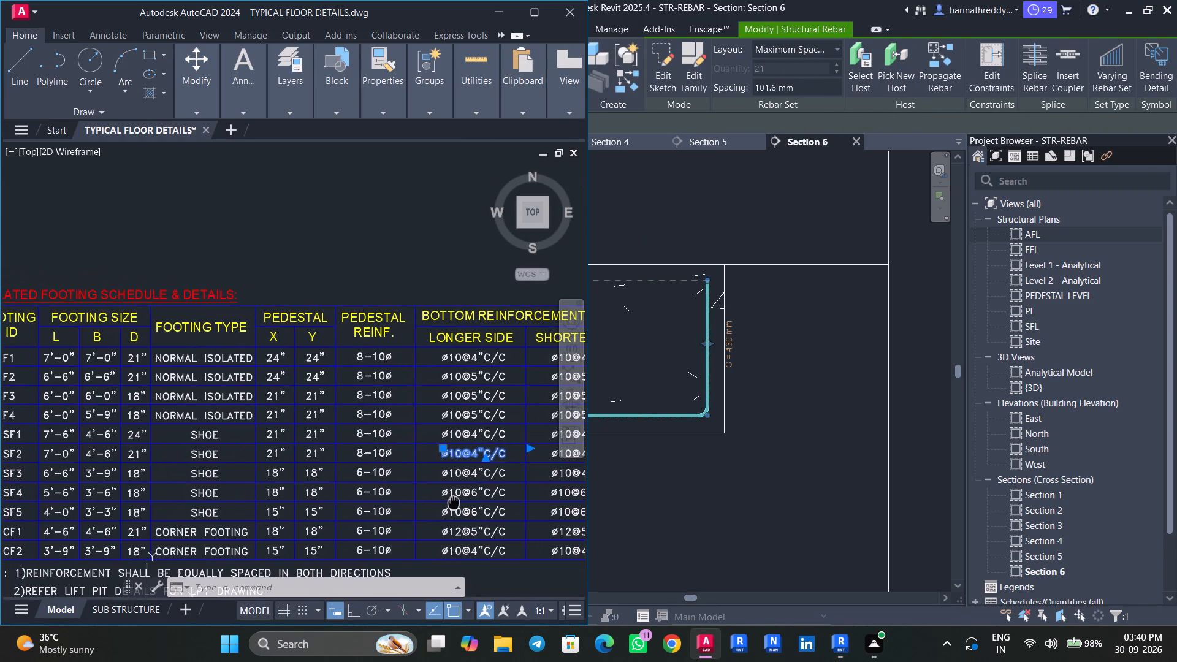
pyautogui.moveTo(454, 501); pyautogui.dragTo(189, 485, button='middle')
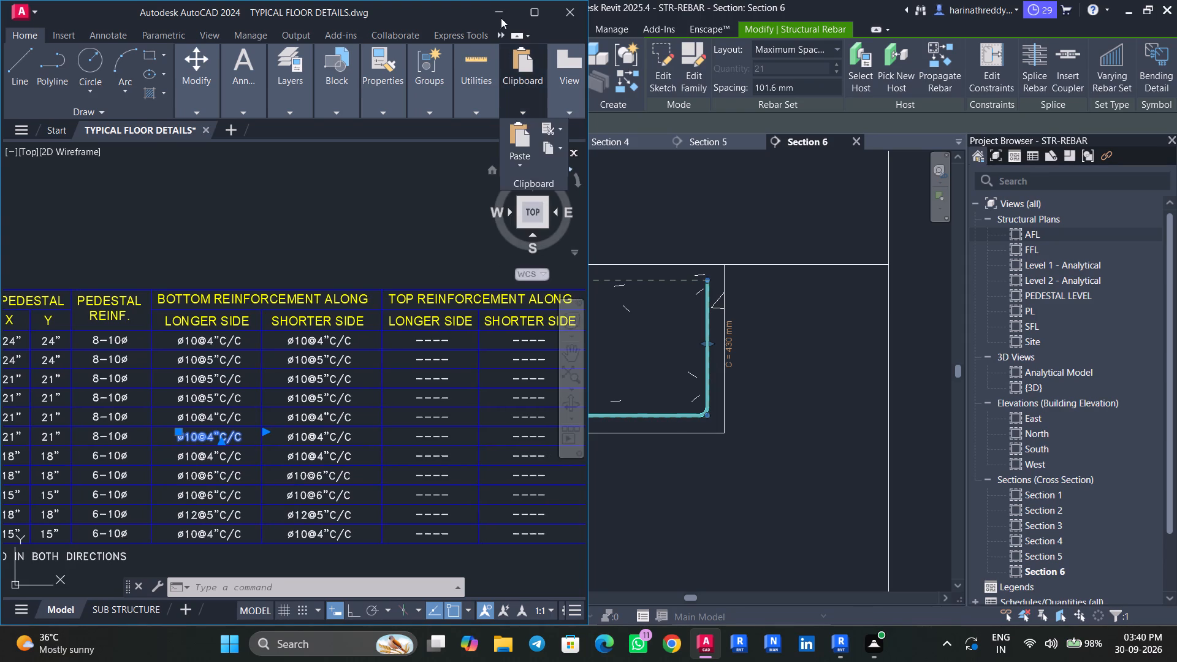
pyautogui.click(501, 9)
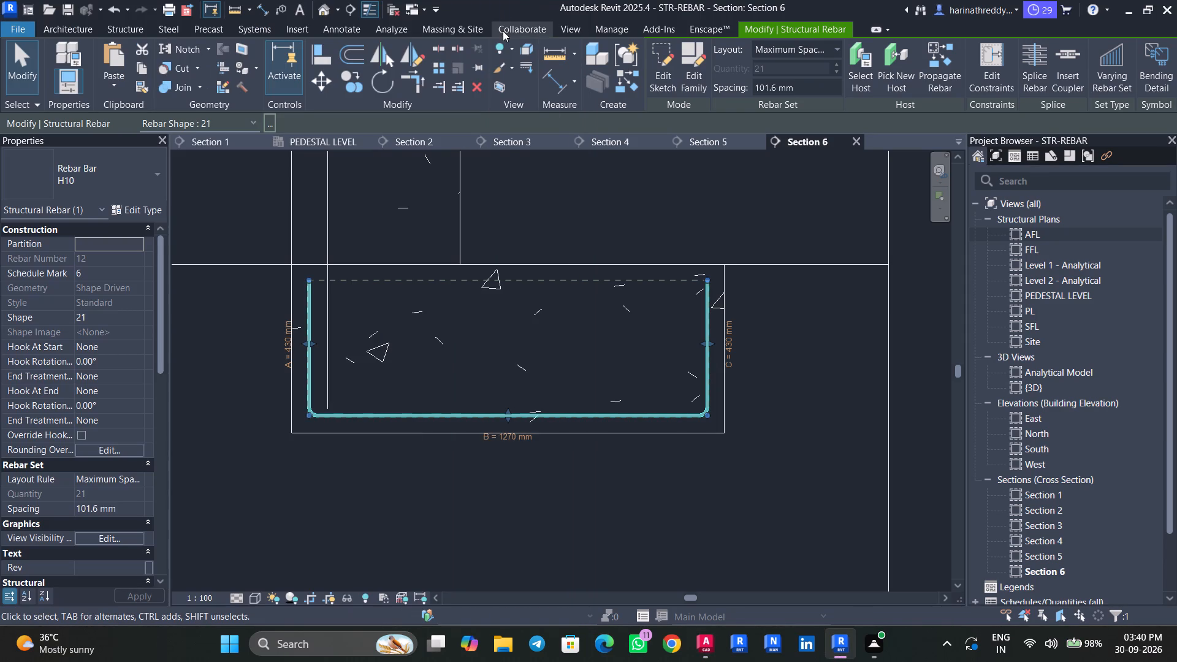
# In Revit, set segment A, one upturned leg of the U-shaped SF2 bar, to 6".
pyautogui.click(284, 349)
pyautogui.write("6;'")
pyautogui.press('Return')
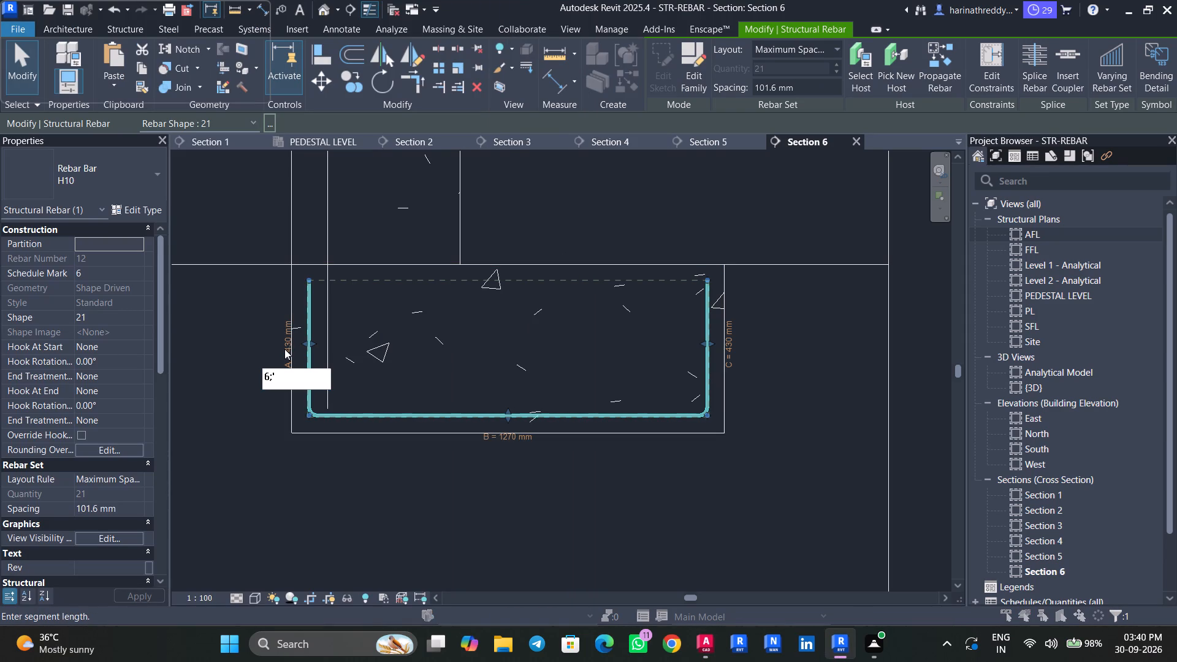
pyautogui.press('BackSpace')
pyautogui.press('BackSpace')
pyautogui.click(717, 319)
pyautogui.click(700, 319)
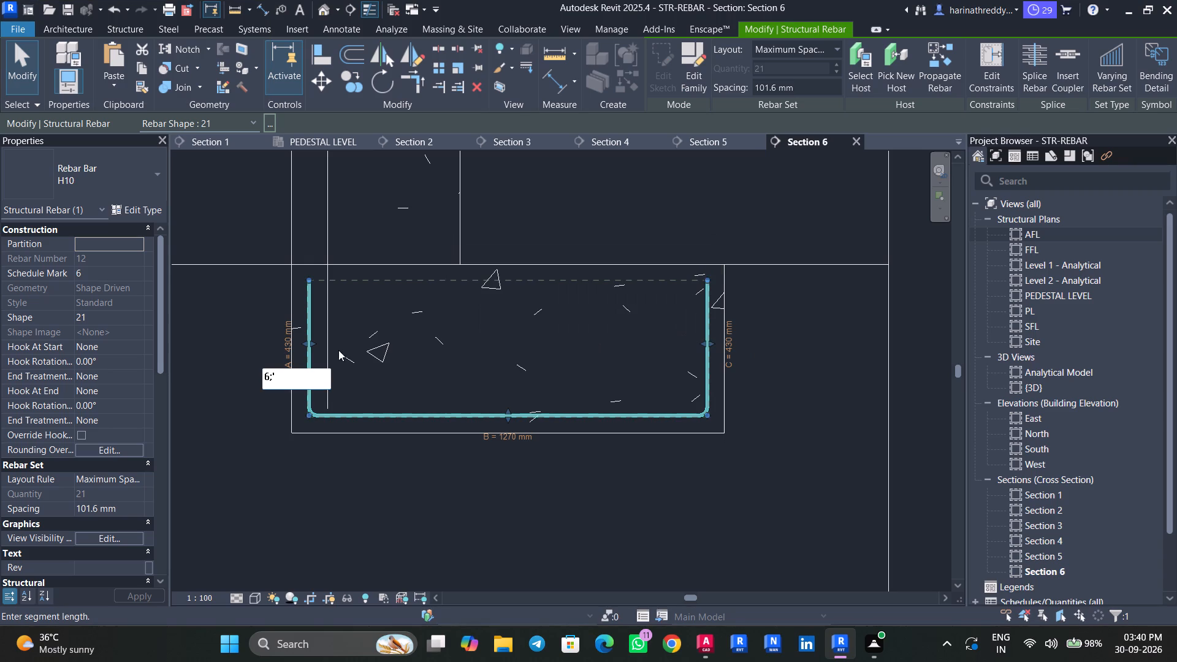
pyautogui.moveTo(298, 376); pyautogui.dragTo(234, 377)
pyautogui.press('6')
pyautogui.hotkey('shift', '"')
pyautogui.press('Return')
pyautogui.scroll(1, 231, 373)
pyautogui.press('Escape')
pyautogui.press('Escape')
# Set segment C, the opposite upturned leg of the same U-shaped bar, to 6".
pyautogui.click(777, 338)
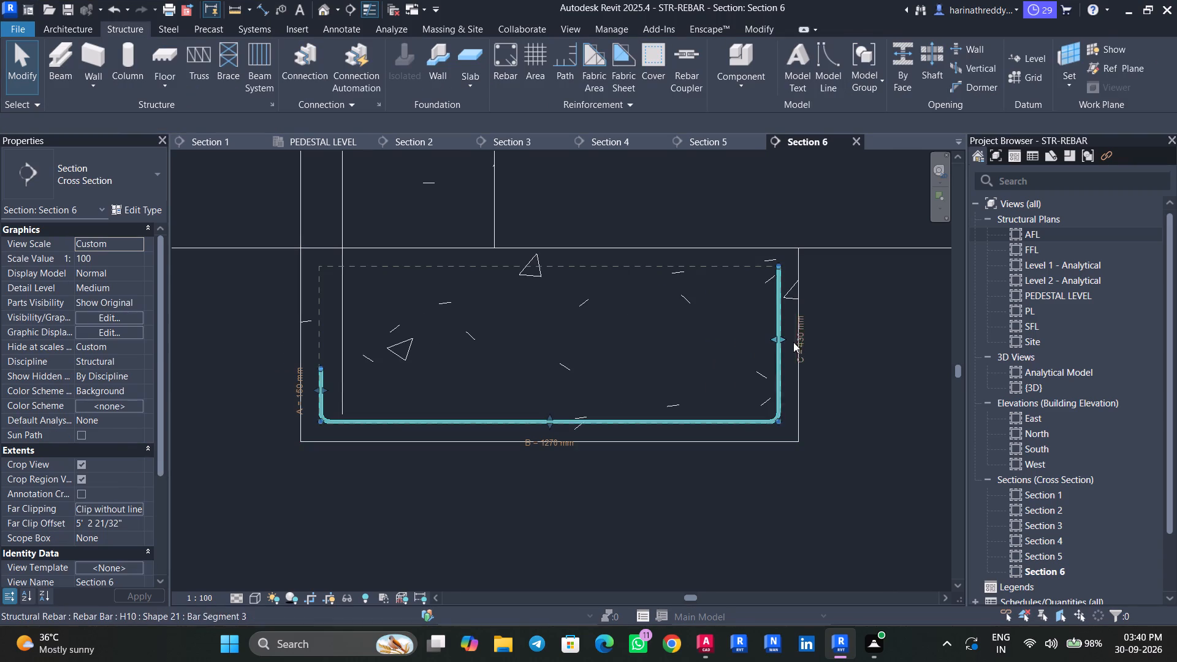
pyautogui.click(800, 343)
pyautogui.write('6"')
pyautogui.press('Return')
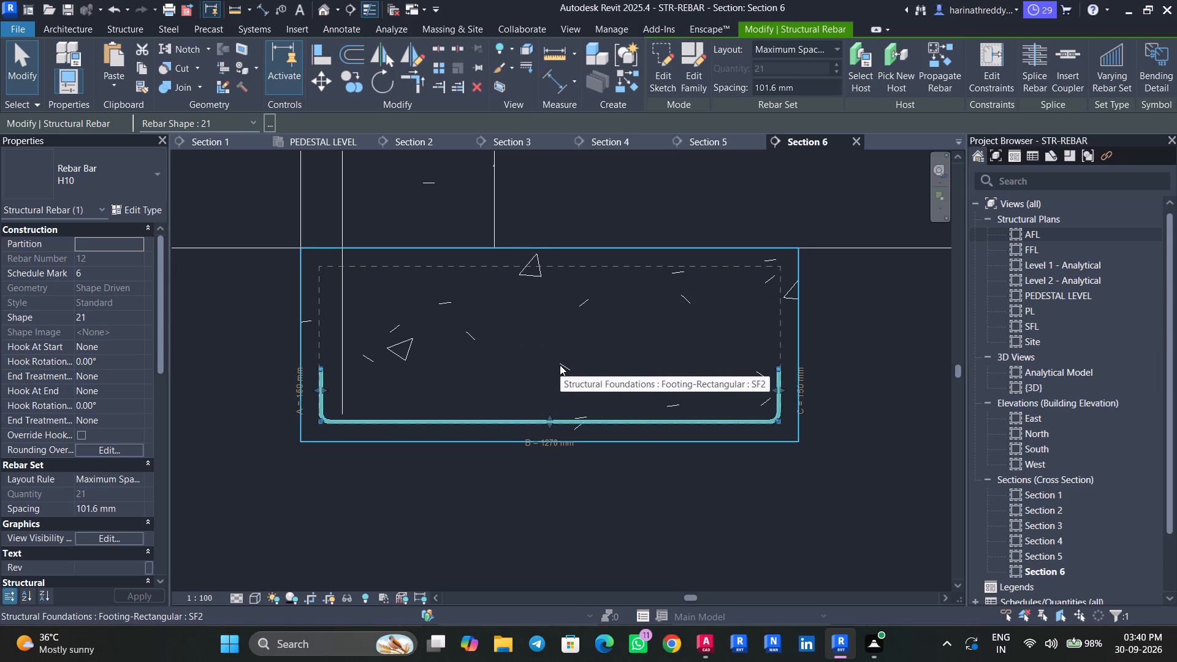
# Create a similar H10 shape 21 bar set in the SF2 footing, oriented perpendicular to cover to cross the first set.
pyautogui.write('CS')
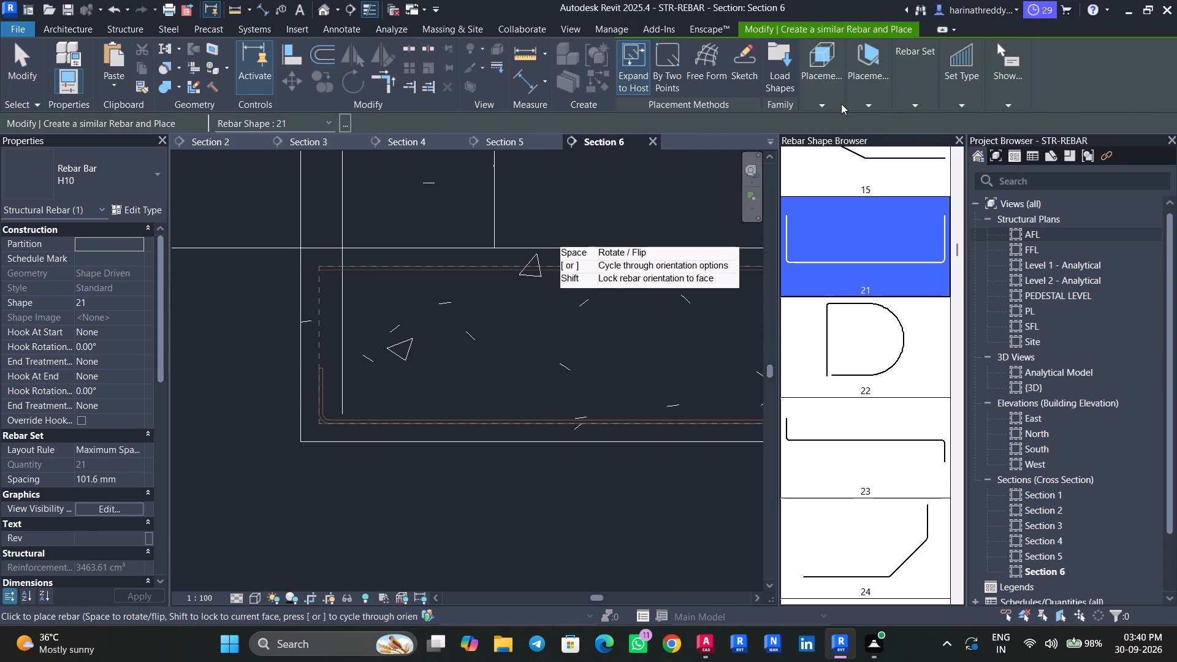
pyautogui.click(870, 104)
pyautogui.click(869, 132)
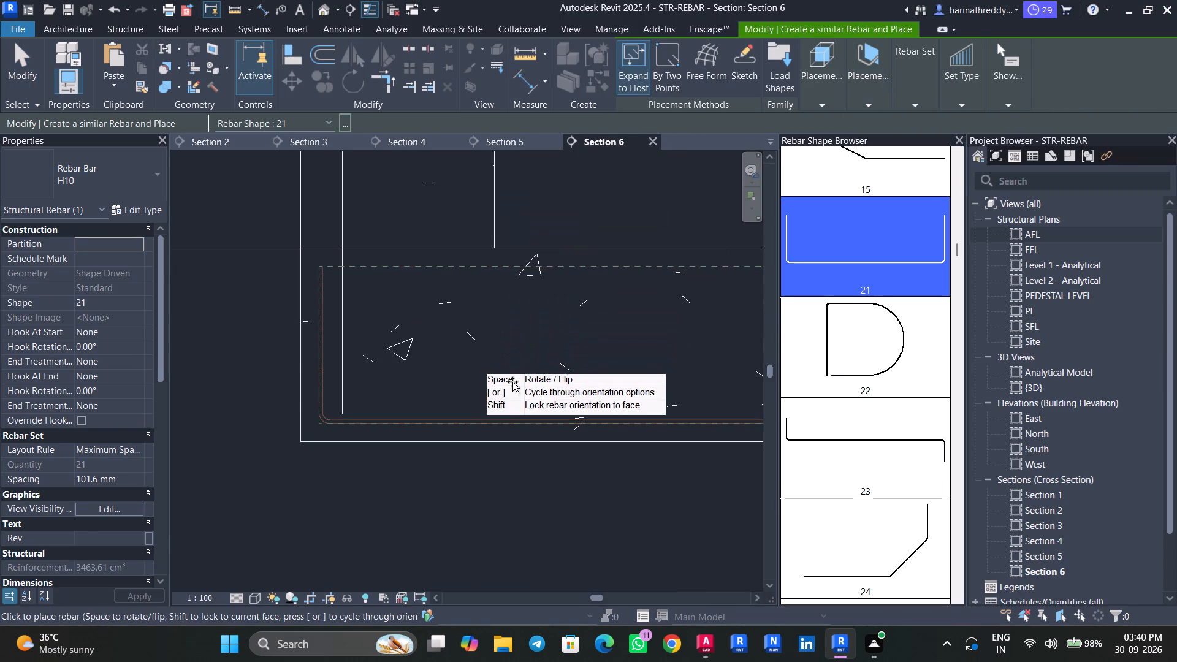
pyautogui.click(866, 113)
pyautogui.click(858, 101)
pyautogui.click(983, 136)
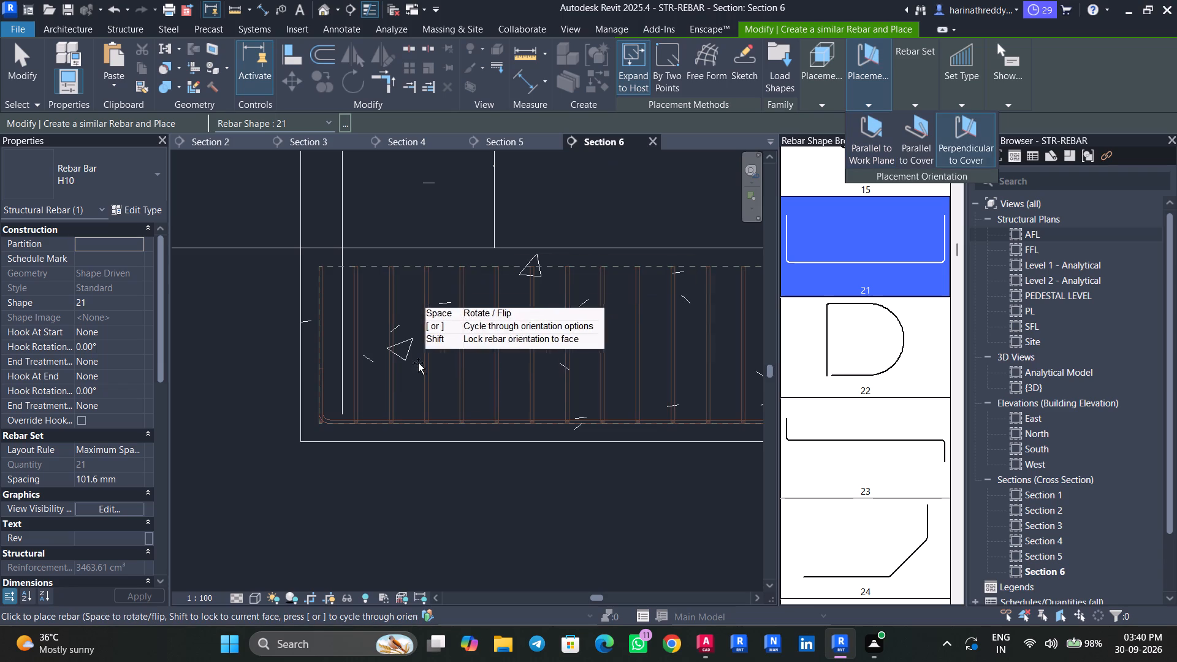
pyautogui.click(360, 409)
pyautogui.press('Escape')
pyautogui.press('Escape')
pyautogui.press('Escape')
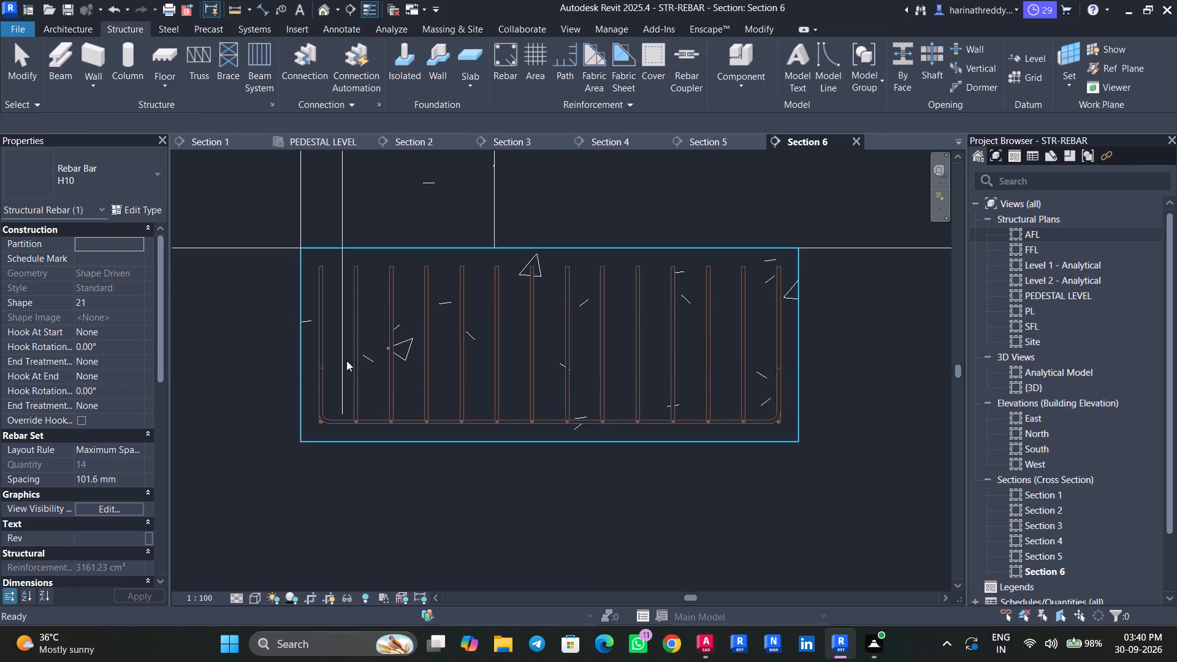
# Shift the crossing set's first bar inward so it clears the first set's upturned leg on the pedestal side.
pyautogui.click(346, 358)
pyautogui.scroll(6, 310, 365)
pyautogui.press('Escape')
pyautogui.click(338, 360)
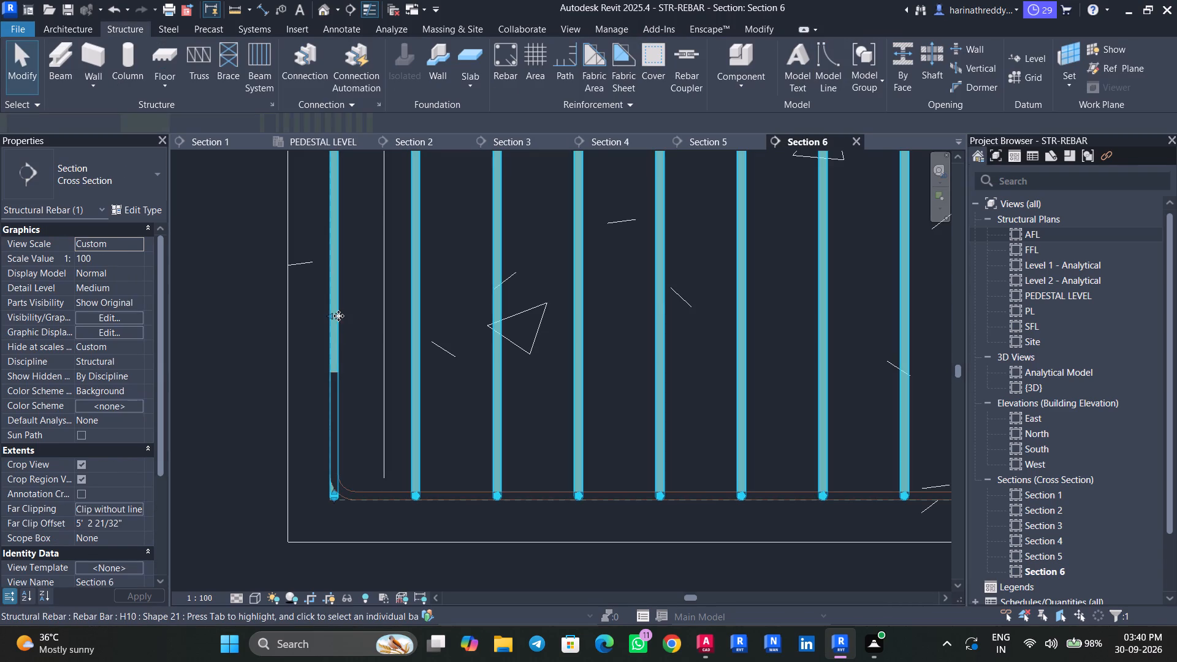
pyautogui.moveTo(338, 316); pyautogui.dragTo(356, 321)
pyautogui.moveTo(411, 351); pyautogui.dragTo(352, 392, button='middle')
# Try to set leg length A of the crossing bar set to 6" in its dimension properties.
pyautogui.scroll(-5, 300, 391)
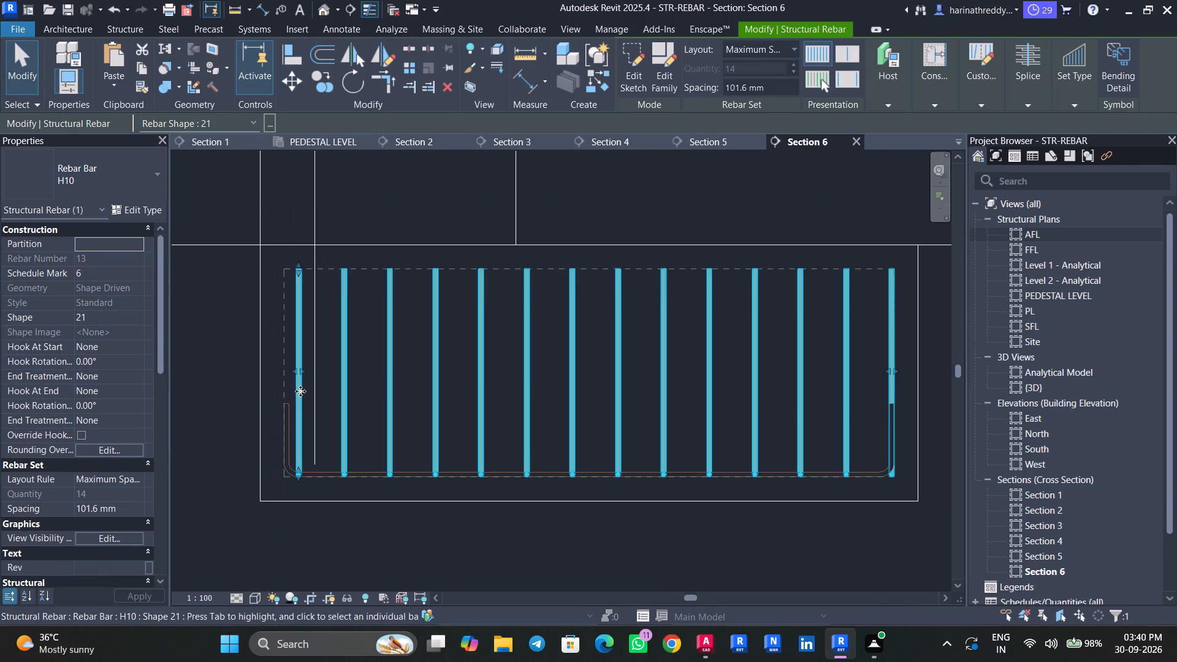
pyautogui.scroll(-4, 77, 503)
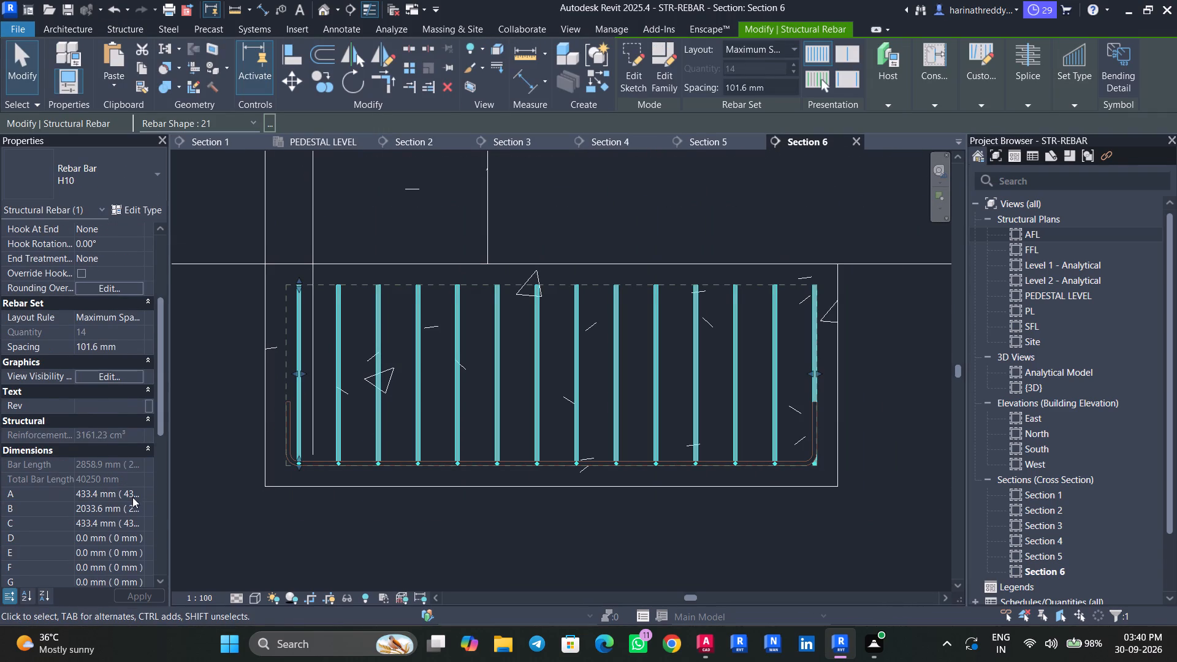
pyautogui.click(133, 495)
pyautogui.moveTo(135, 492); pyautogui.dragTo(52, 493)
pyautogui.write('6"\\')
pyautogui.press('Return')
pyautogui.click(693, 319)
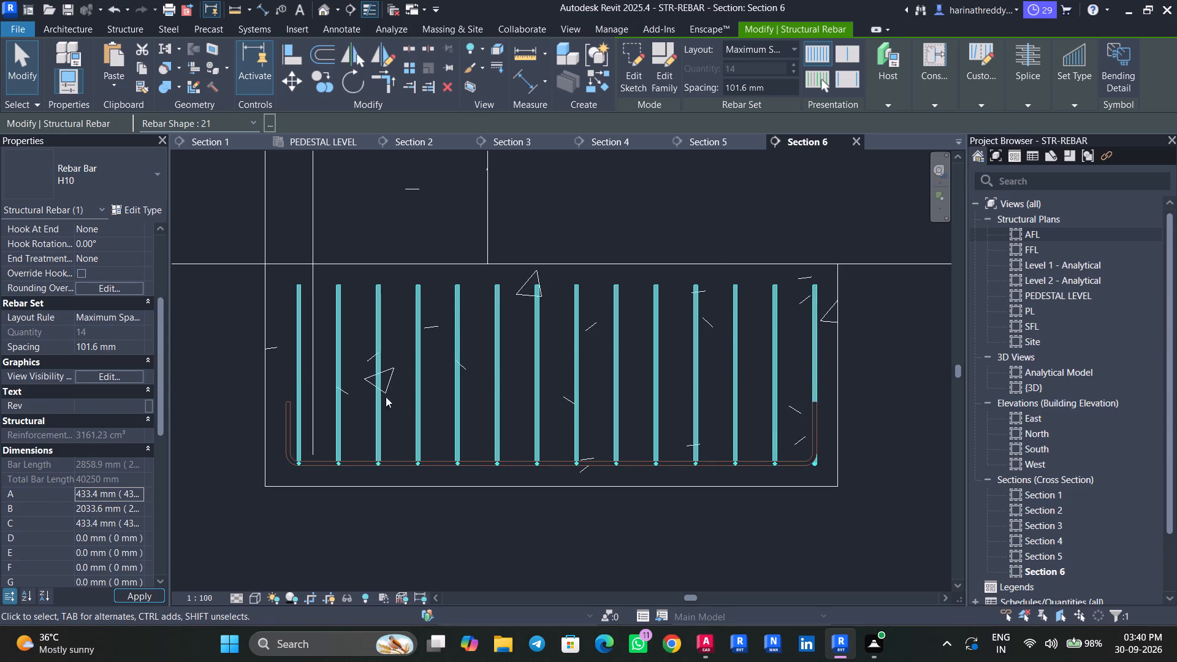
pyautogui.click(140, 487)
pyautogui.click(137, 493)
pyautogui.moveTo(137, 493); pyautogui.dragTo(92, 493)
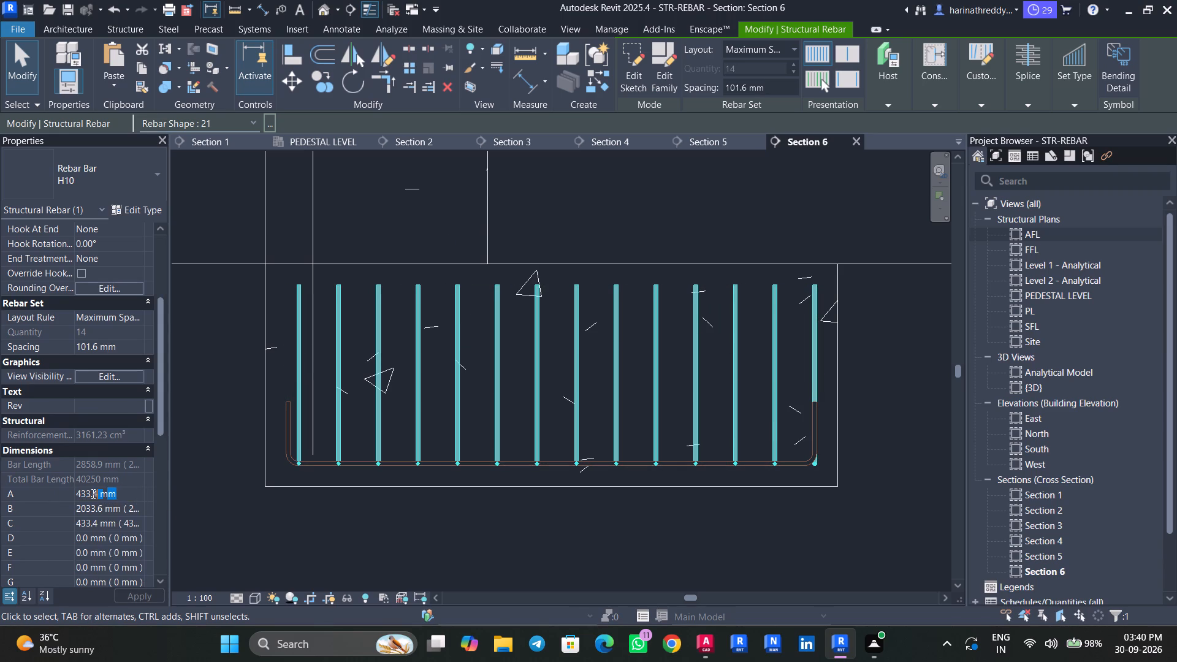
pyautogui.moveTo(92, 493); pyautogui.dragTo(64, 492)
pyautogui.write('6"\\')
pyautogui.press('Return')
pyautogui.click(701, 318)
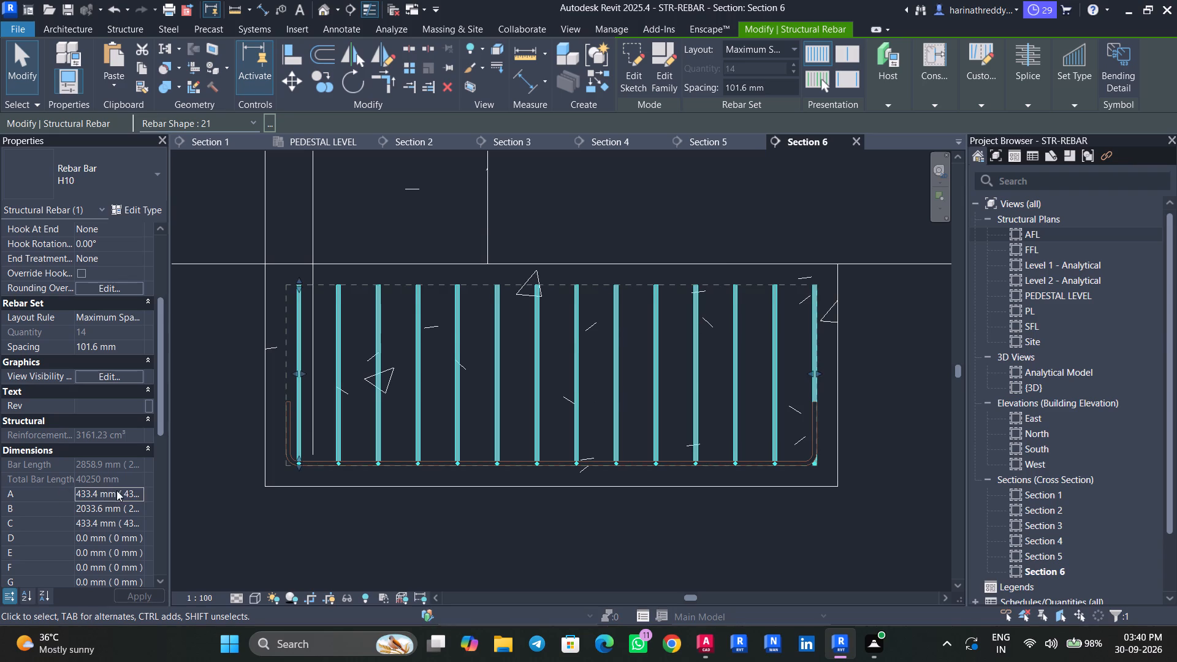
# Set leg lengths A and C of the crossing bar set to 6" each.
pyautogui.click(116, 490)
pyautogui.moveTo(128, 494); pyautogui.dragTo(15, 498)
pyautogui.press('6')
pyautogui.hotkey('shift', '"')
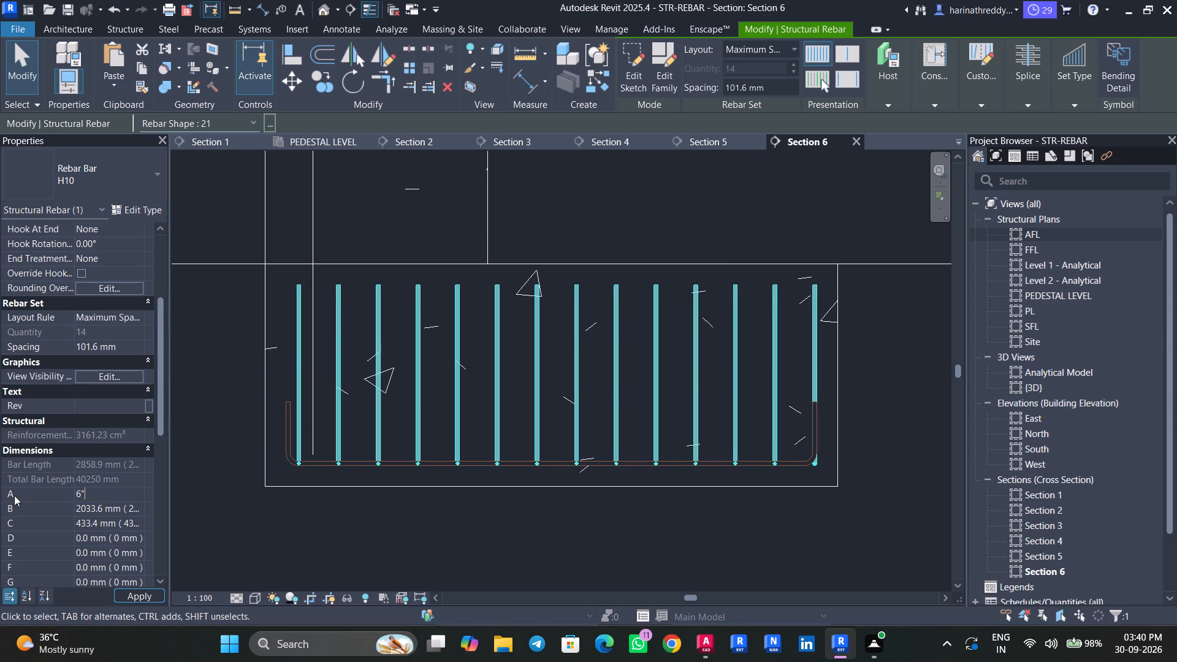
pyautogui.press('Return')
pyautogui.click(126, 524)
pyautogui.moveTo(128, 521); pyautogui.dragTo(35, 521)
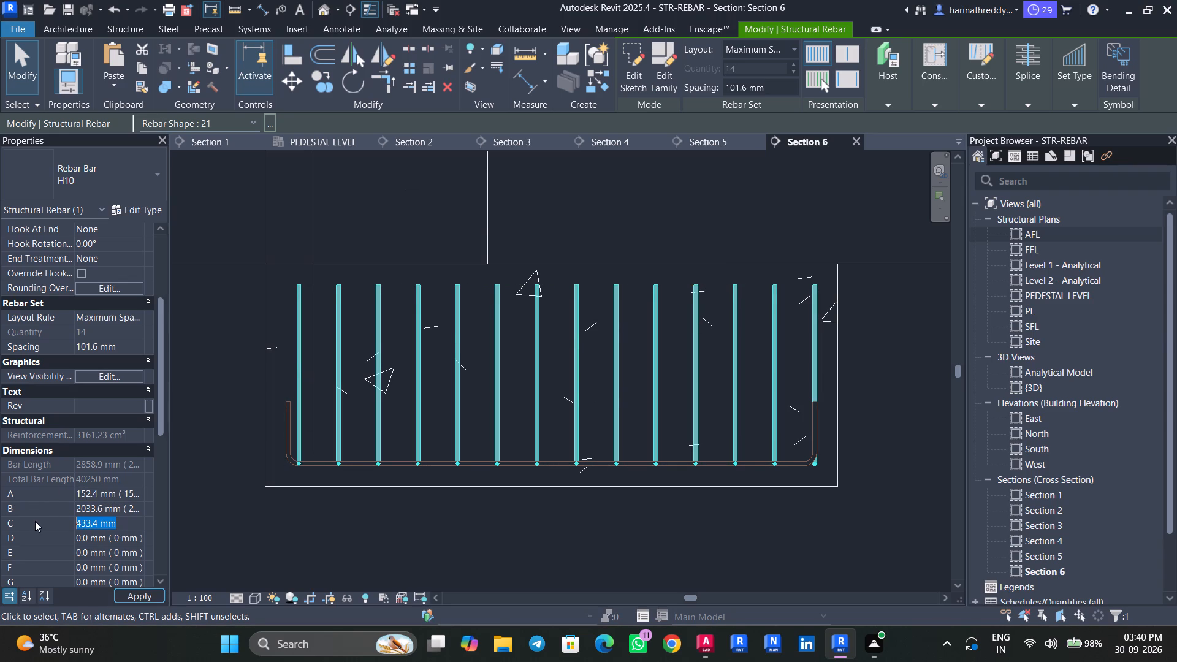
pyautogui.press('6')
pyautogui.hotkey('shift', '"')
pyautogui.press('Return')
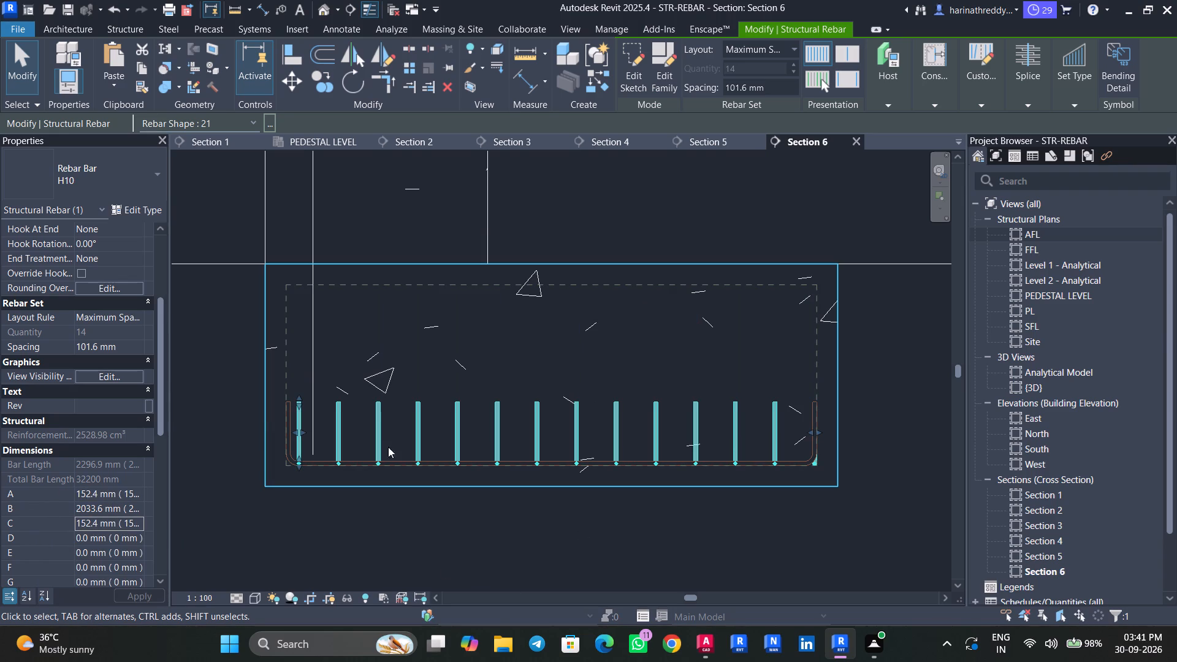
pyautogui.press('Escape')
pyautogui.press('Escape')
# Shift the crossing set's last bar inward so it clears the upturned leg at the footing's far end.
pyautogui.click(778, 429)
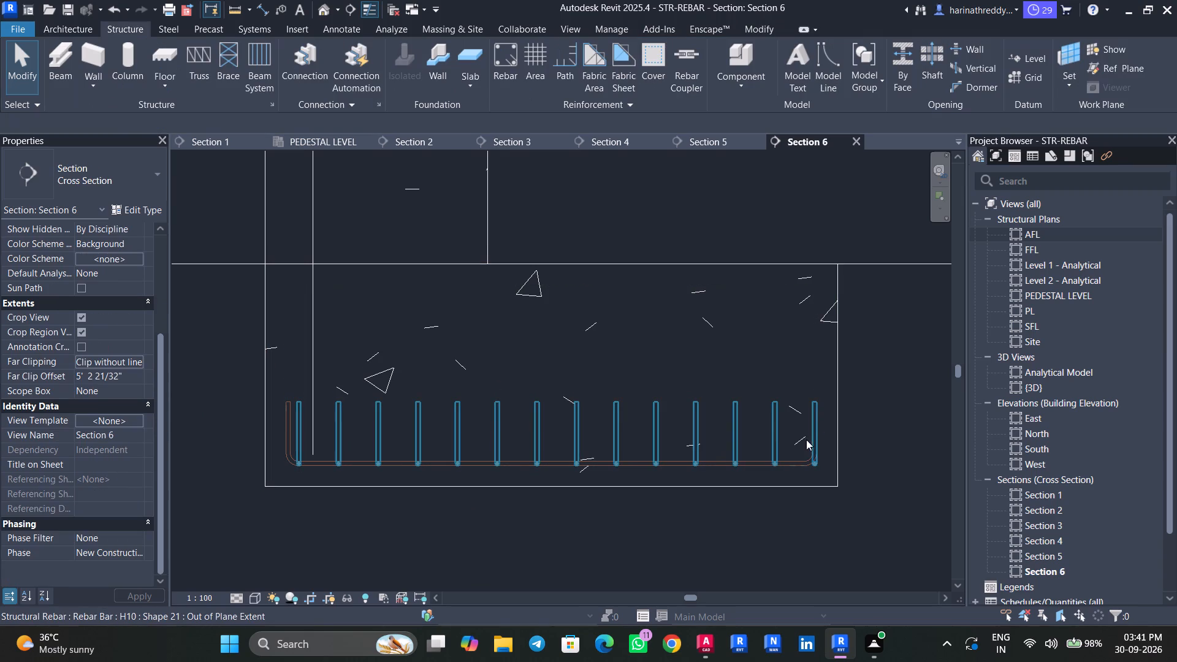
pyautogui.scroll(4, 808, 439)
pyautogui.moveTo(812, 429); pyautogui.dragTo(801, 429)
pyautogui.press('Escape')
pyautogui.press('Escape')
pyautogui.press('Escape')
pyautogui.press('Escape')
pyautogui.scroll(-8, 627, 544)
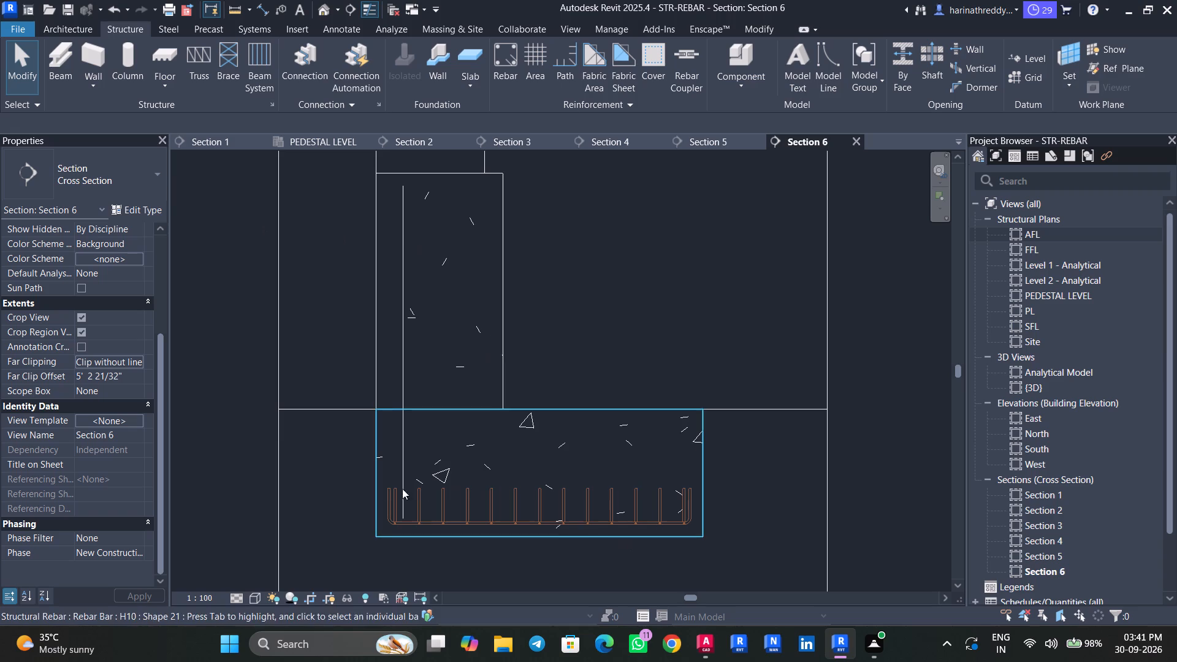
# Select all H10 rebar instances together and make them unobscured in the {3D} view.
pyautogui.scroll(4, 388, 488)
pyautogui.moveTo(410, 466); pyautogui.dragTo(387, 407, button='middle')
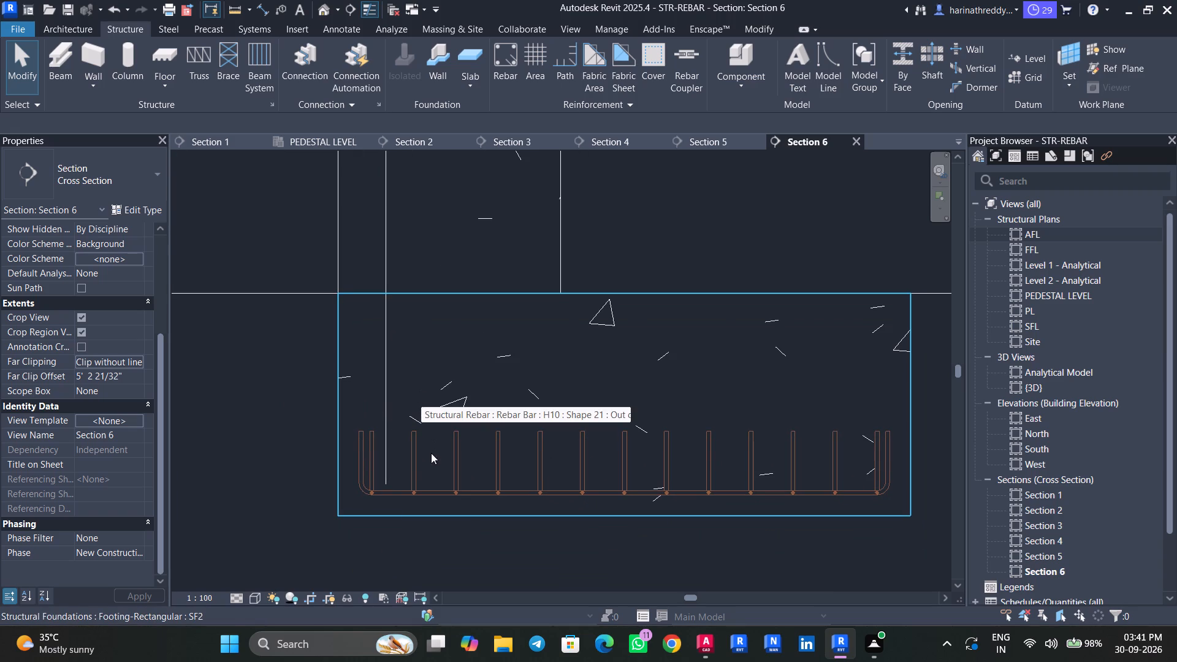
pyautogui.click(413, 456)
pyautogui.write('SA')
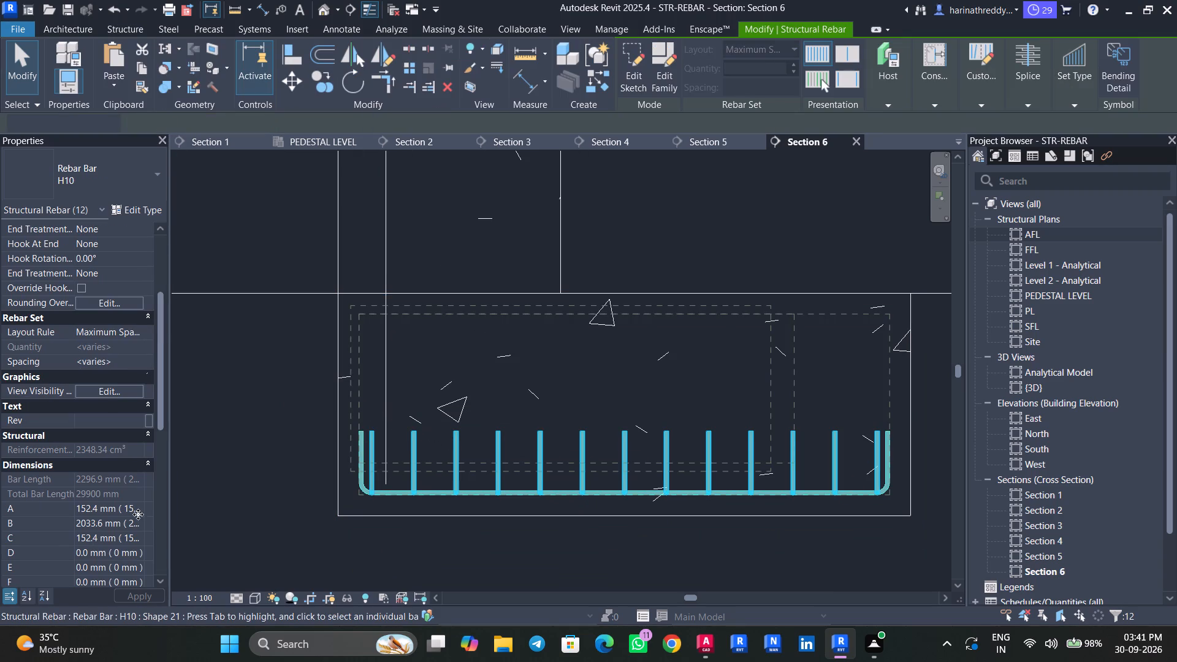
pyautogui.click(119, 392)
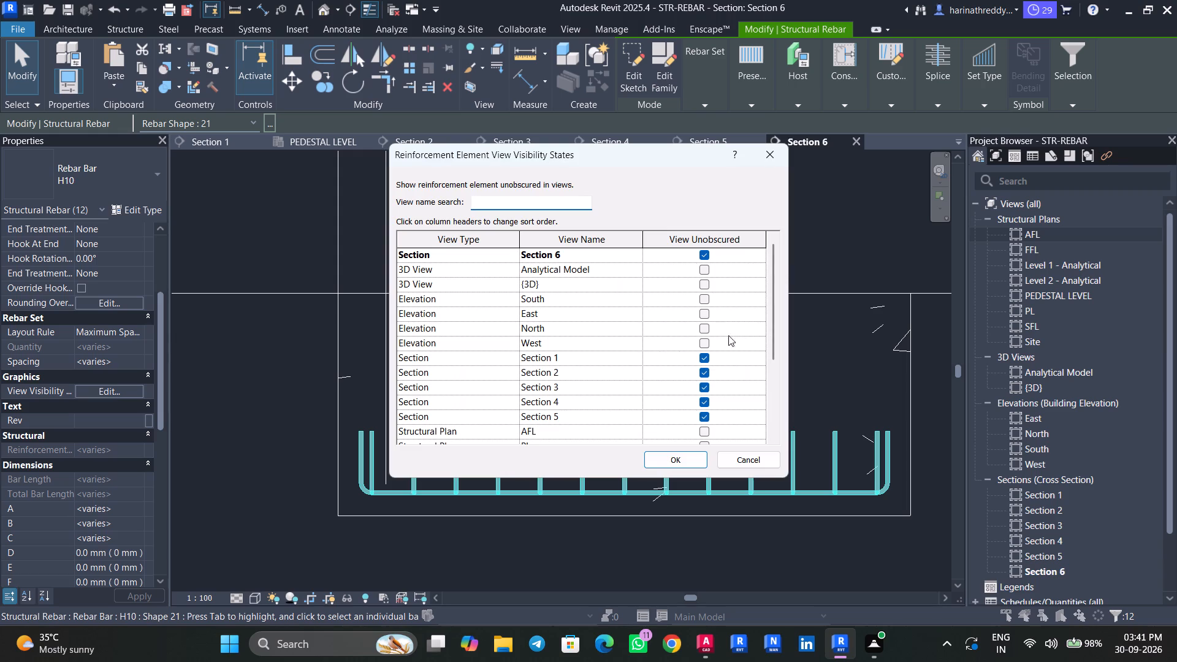
pyautogui.click(704, 286)
pyautogui.click(685, 470)
pyautogui.click(681, 465)
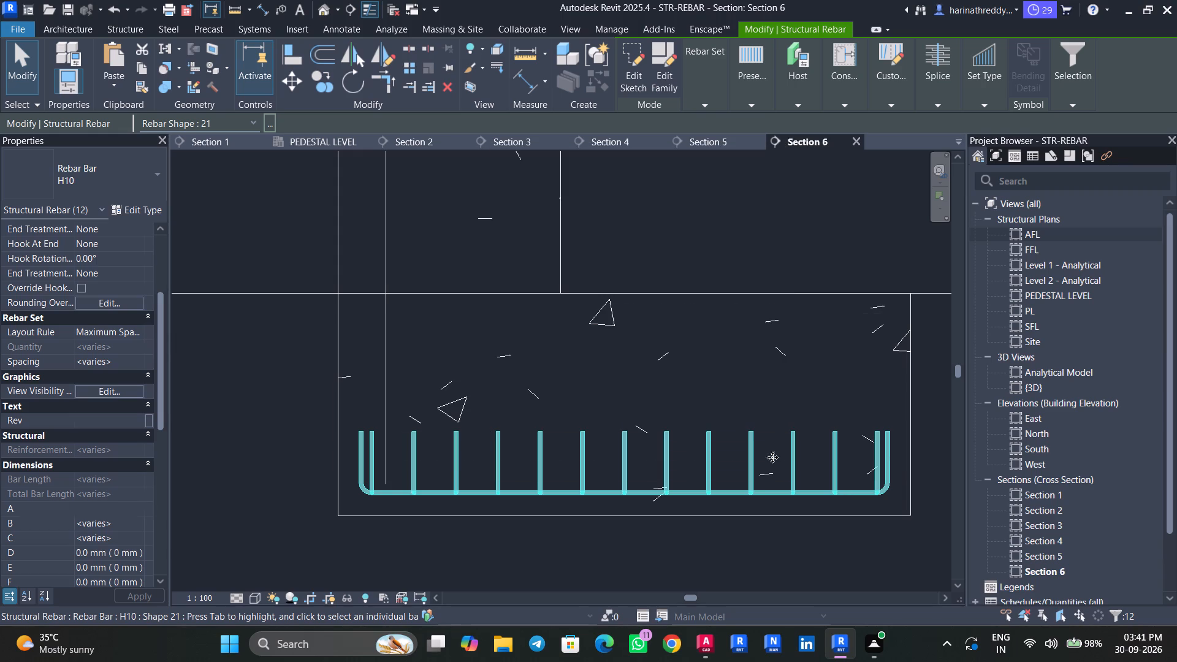
pyautogui.press('Escape')
pyautogui.press('Escape')
pyautogui.press('Escape')
pyautogui.press('Escape')
pyautogui.press('Escape')
pyautogui.press('Escape')
pyautogui.press('Escape')
# Open the {3D} view to look over the H10 bars placed in the footings.
pyautogui.click(324, 10)
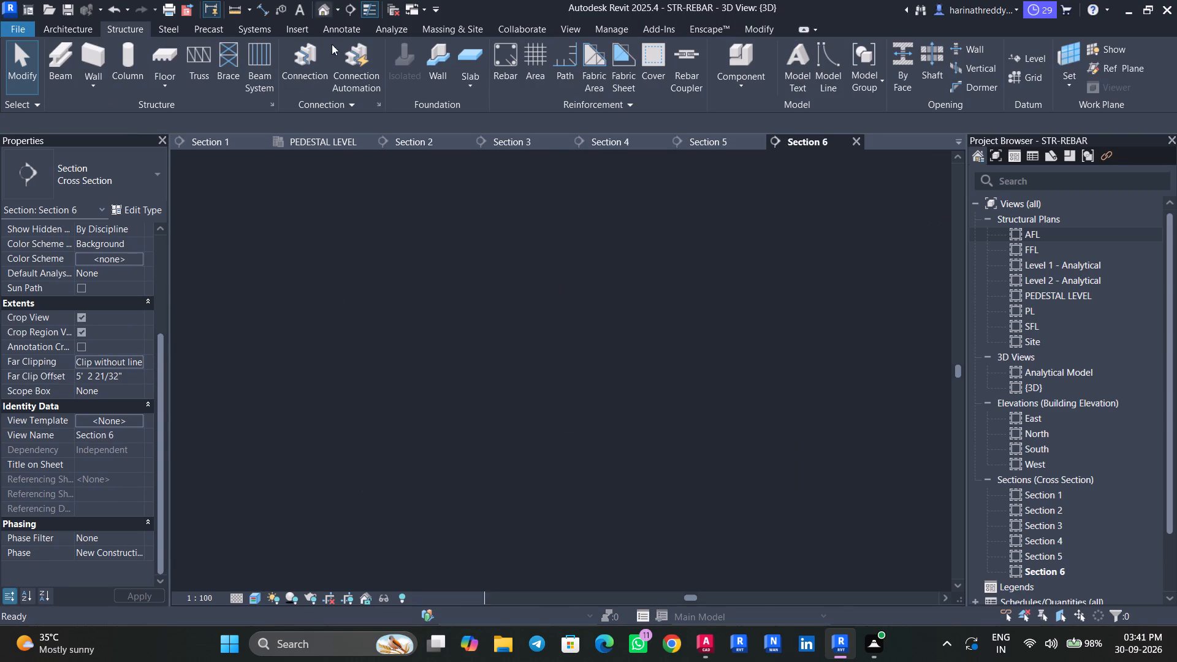
pyautogui.press('Escape')
pyautogui.press('Escape')
pyautogui.press('Escape')
pyautogui.press('Escape')
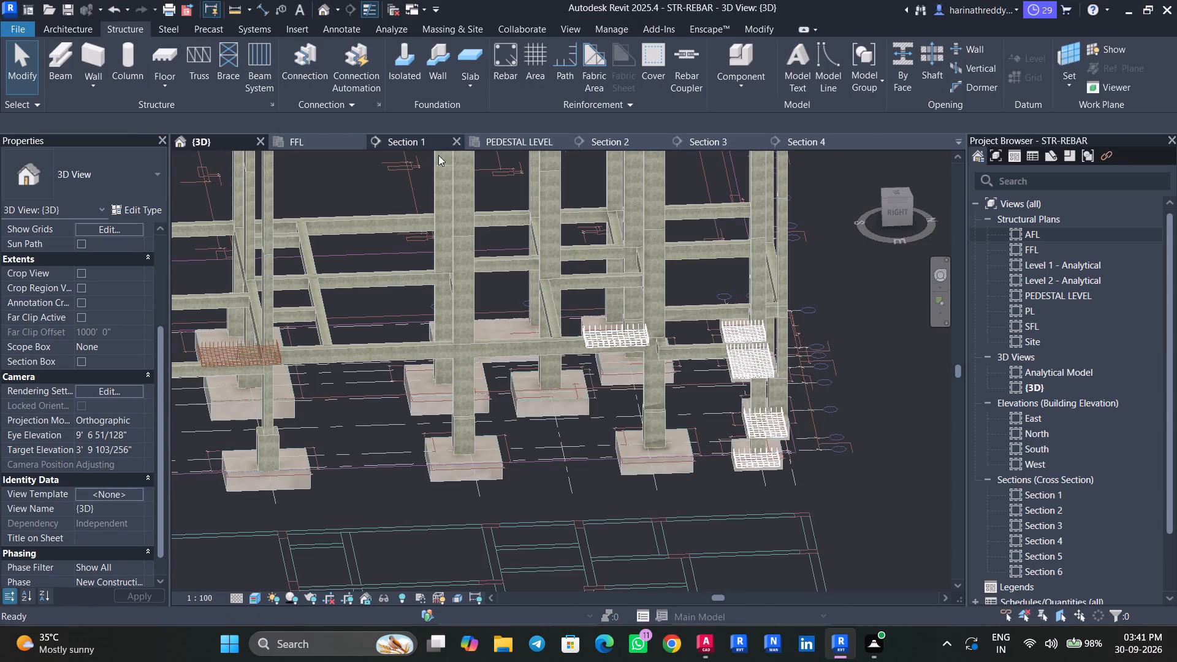
pyautogui.press('Escape')
pyautogui.press('Escape')
pyautogui.press('Escape')
# In the AFL plan, propagate the rebar of the SF2 footing at C2 to the SF2 footing at C3, aligned by host.
pyautogui.doubleClick(1027, 239)
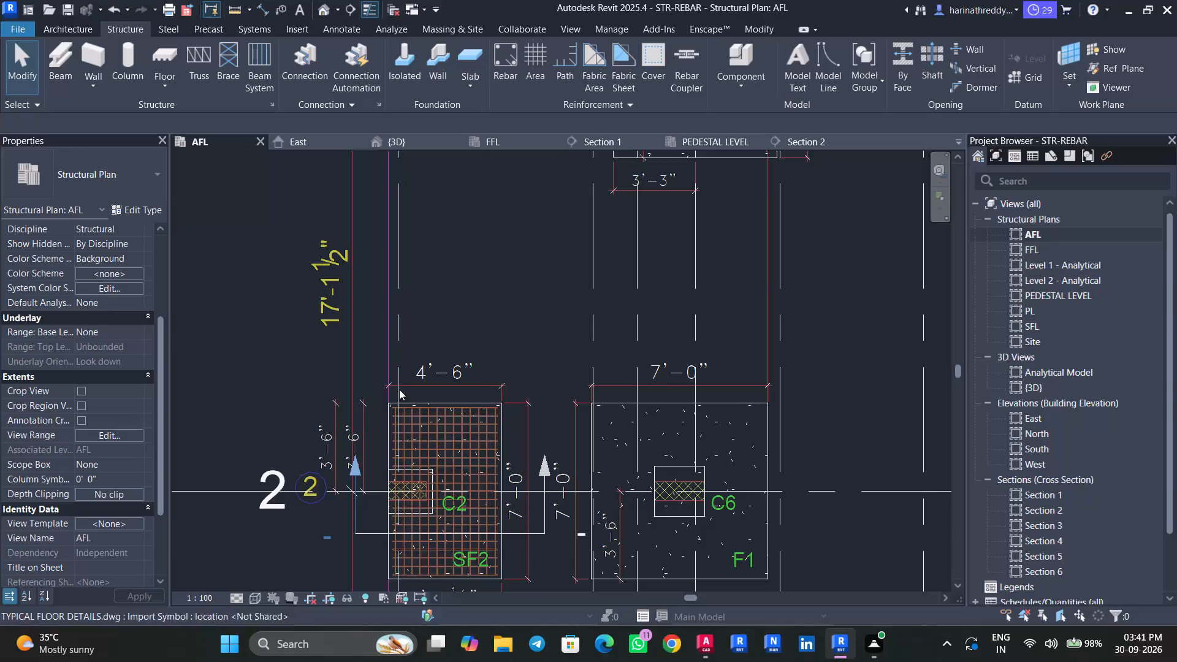
pyautogui.scroll(9, 500, 404)
pyautogui.click(501, 401)
pyautogui.scroll(-5, 501, 401)
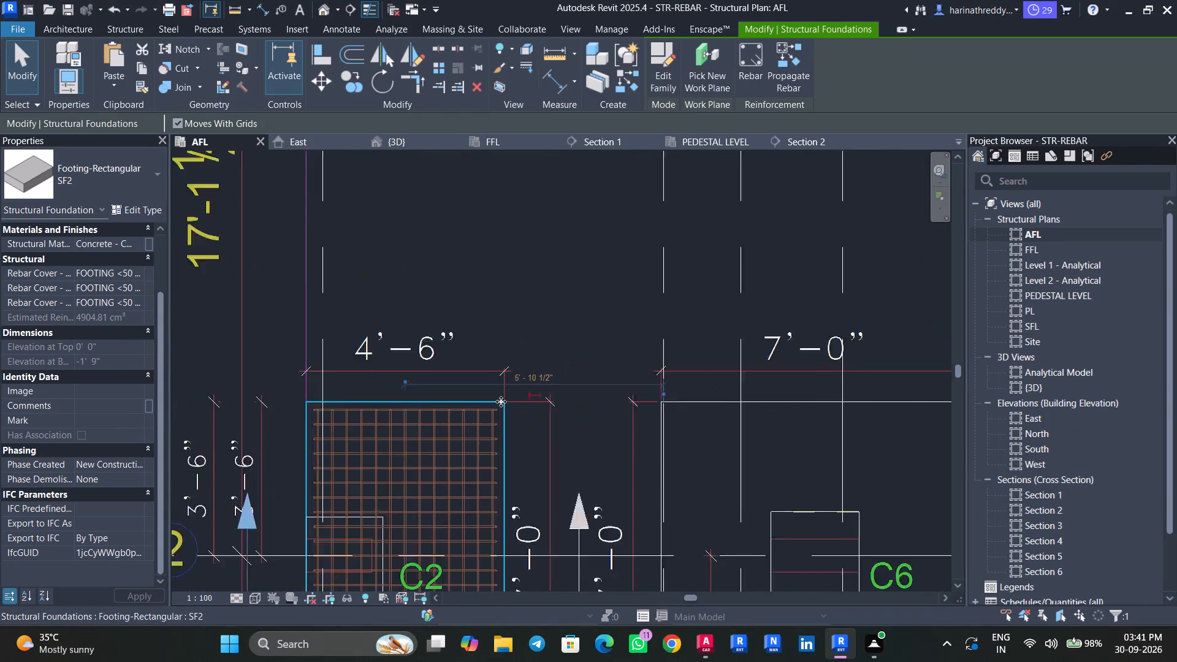
pyautogui.scroll(-5, 501, 401)
pyautogui.click(790, 80)
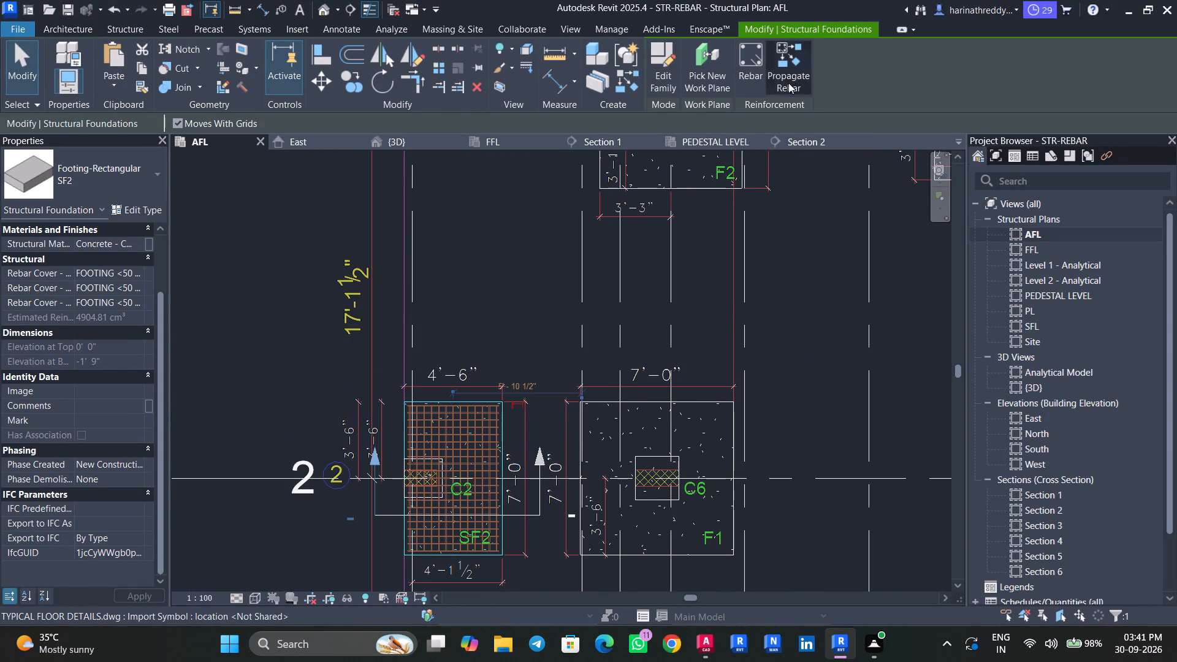
pyautogui.scroll(-4, 569, 348)
pyautogui.moveTo(733, 401); pyautogui.dragTo(563, 285, button='middle')
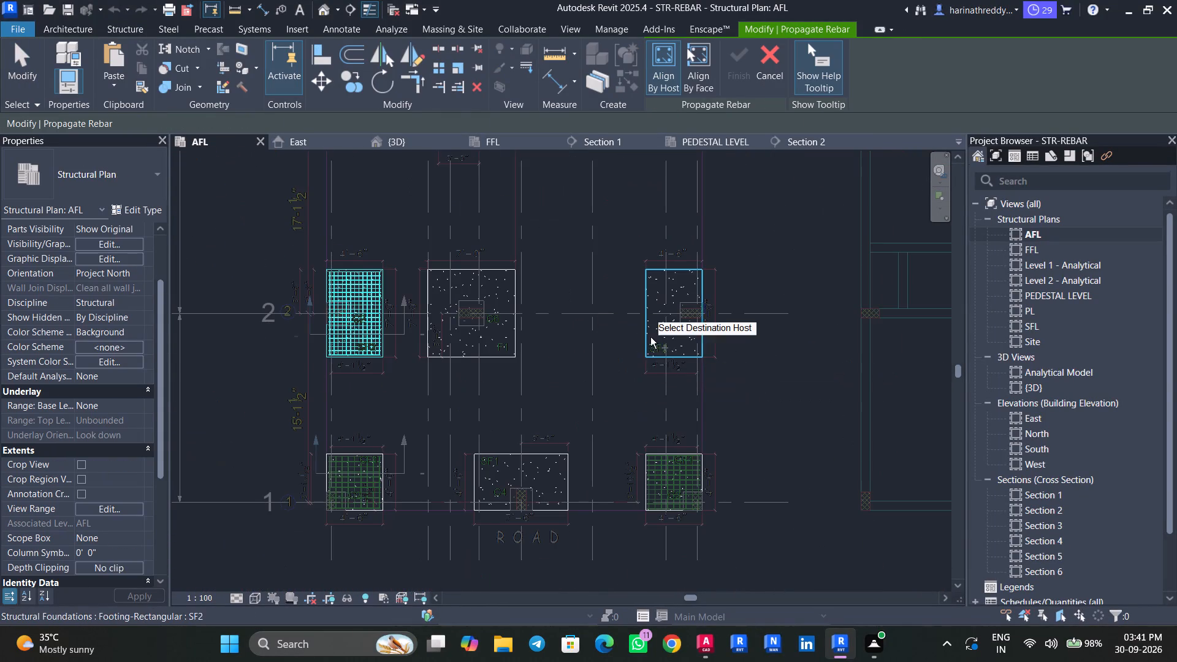
pyautogui.scroll(8, 650, 323)
pyautogui.click(627, 389)
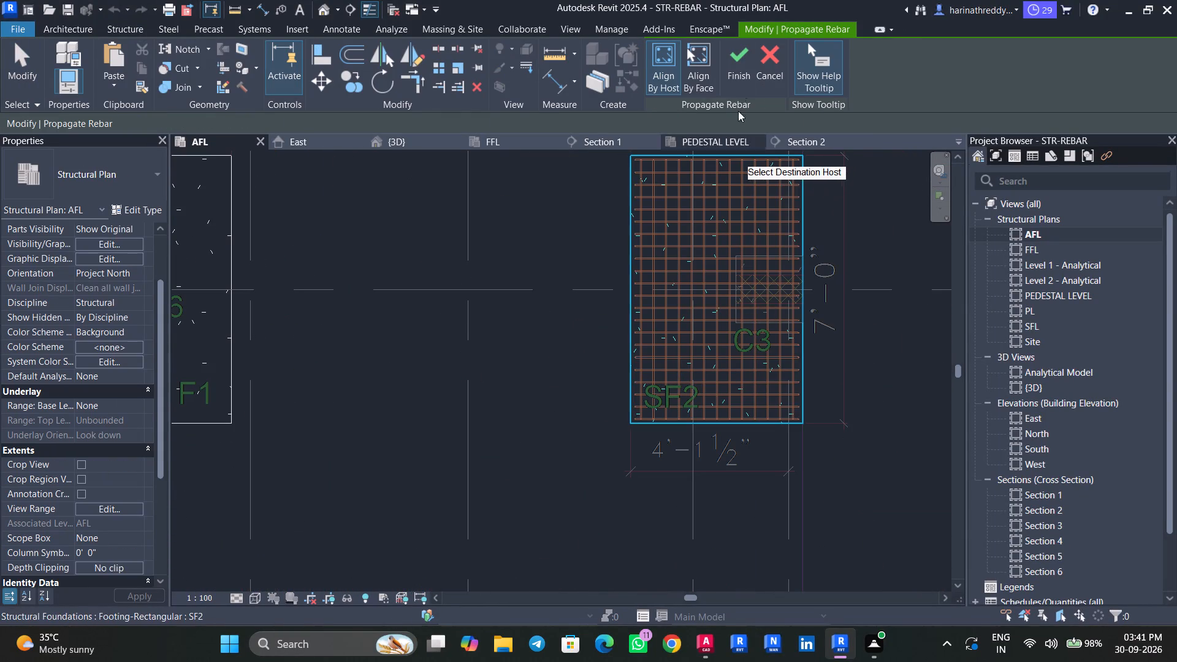
pyautogui.click(734, 73)
pyautogui.press('Escape')
pyautogui.press('Escape')
# Examine the layout of the propagated bars along the edges of the SF2 footing at C3.
pyautogui.scroll(5, 719, 292)
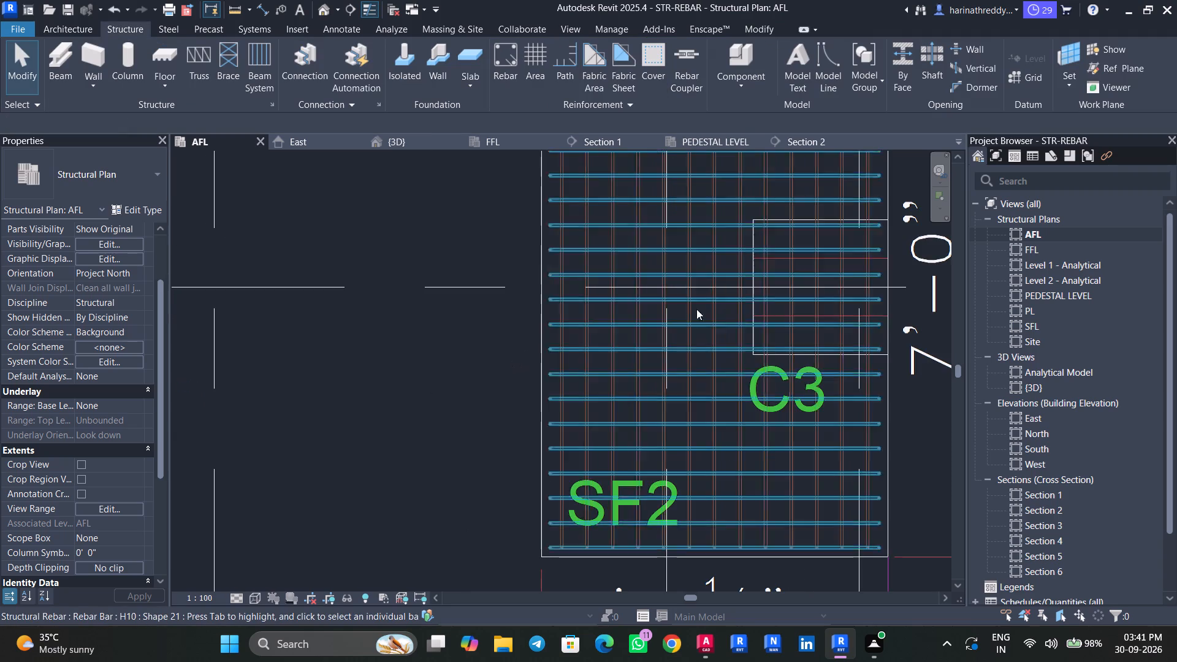
pyautogui.scroll(-9, 444, 381)
pyautogui.scroll(11, 584, 277)
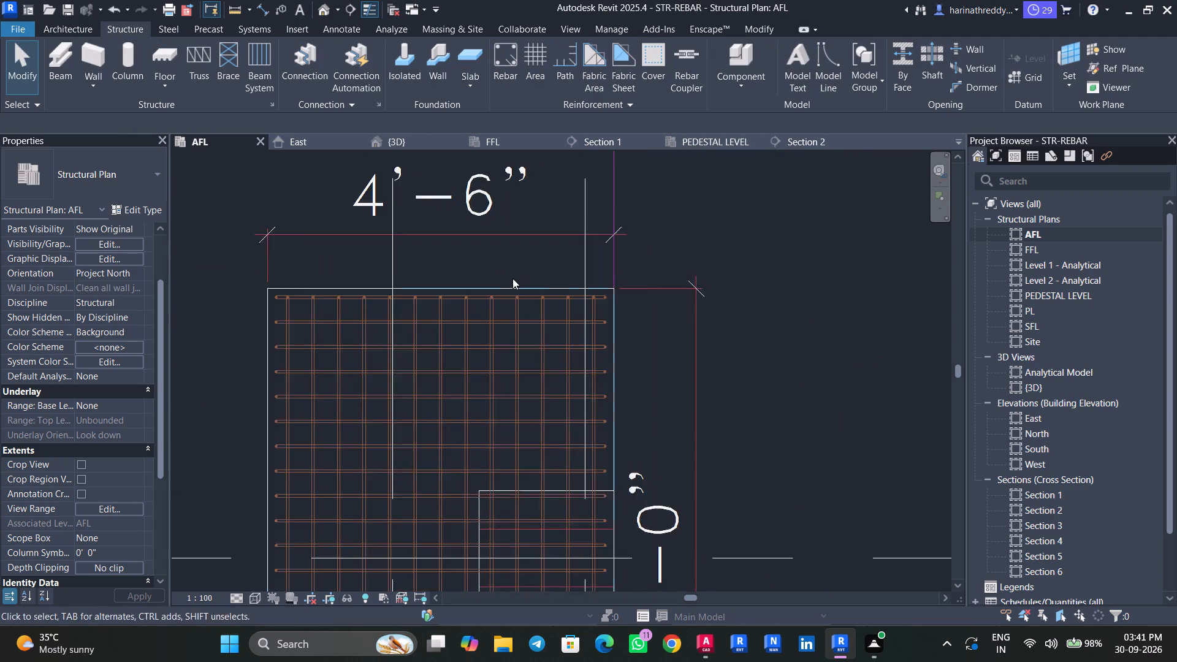
pyautogui.scroll(8, 512, 278)
pyautogui.scroll(-4, 748, 320)
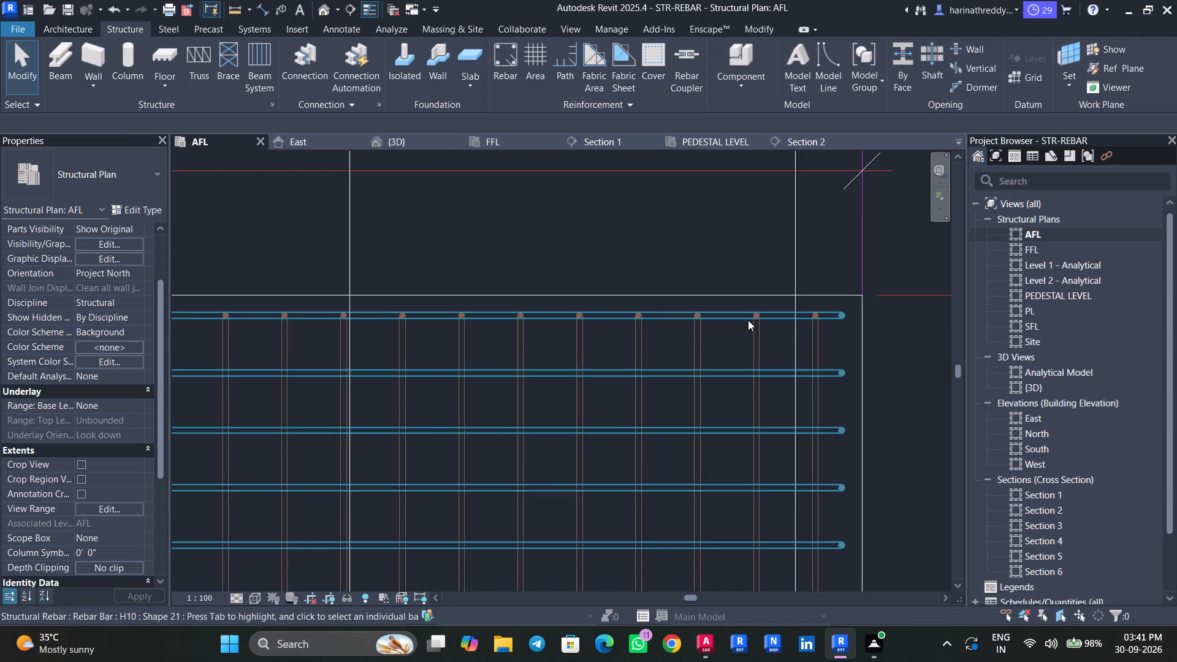
pyautogui.scroll(-3, 748, 320)
pyautogui.scroll(3, 256, 368)
pyautogui.moveTo(258, 371); pyautogui.dragTo(270, 419, button='middle')
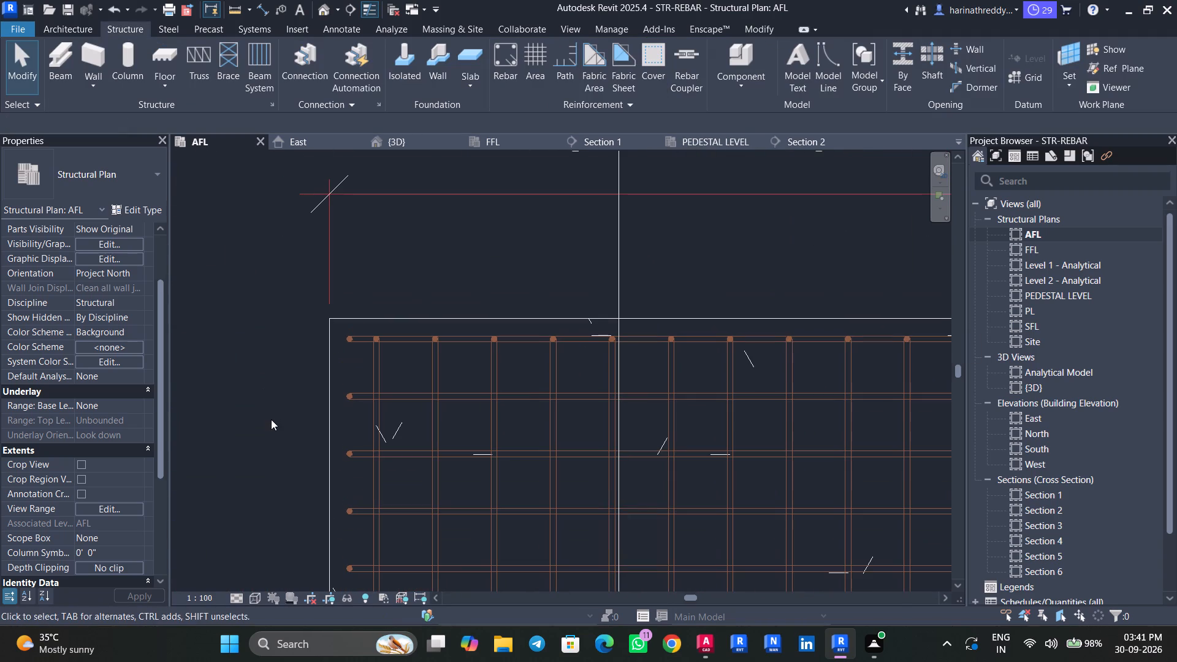
# Measure the gap between the C3 SF2 footing's side edge and the end of its H10 bars.
pyautogui.press('d')
pyautogui.press('i')
pyautogui.click(324, 358)
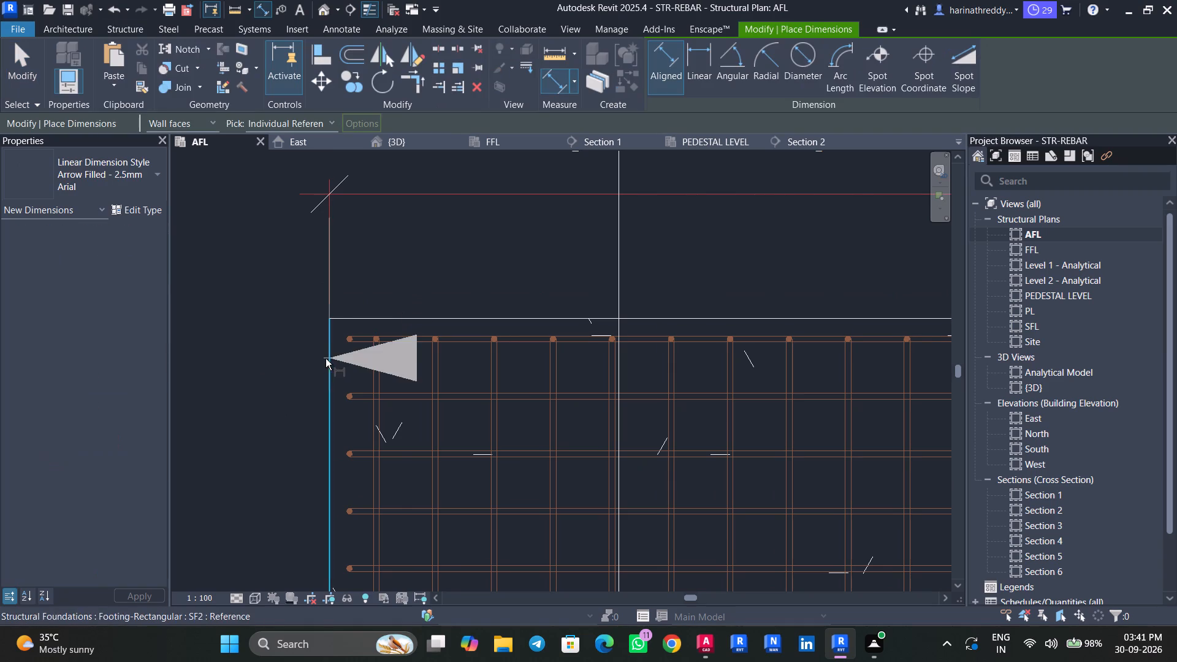
pyautogui.scroll(14, 343, 341)
pyautogui.click(358, 333)
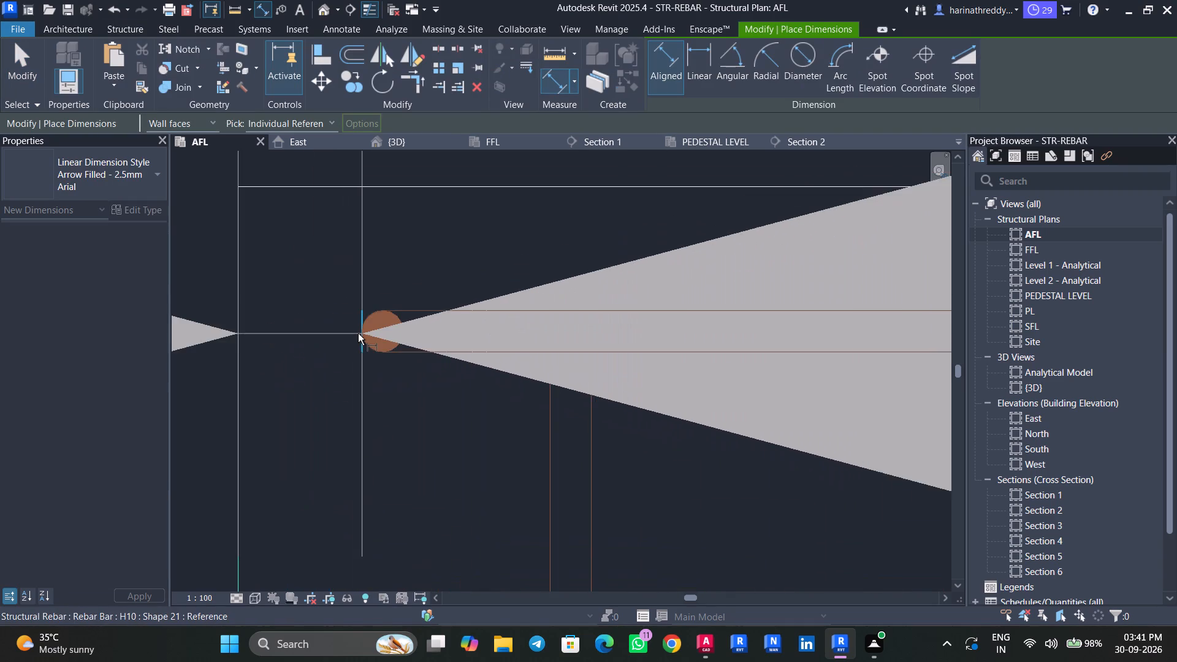
pyautogui.scroll(-7, 358, 333)
pyautogui.scroll(1, 358, 333)
pyautogui.scroll(-14, 358, 333)
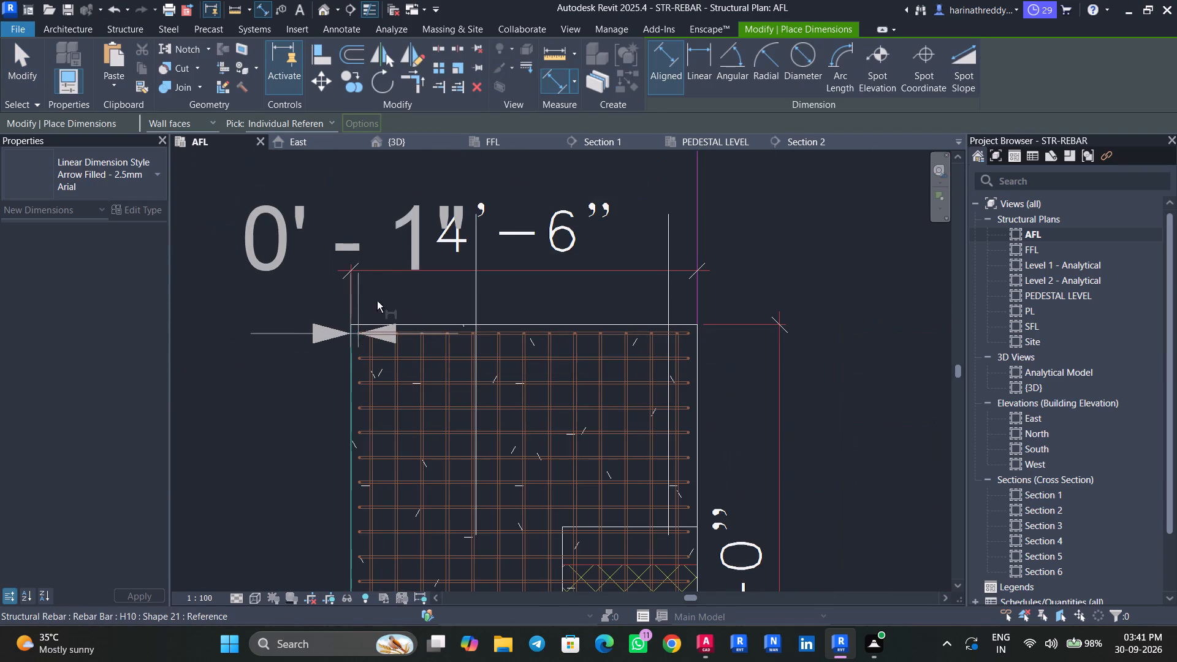
pyautogui.moveTo(418, 283); pyautogui.dragTo(418, 318, button='middle')
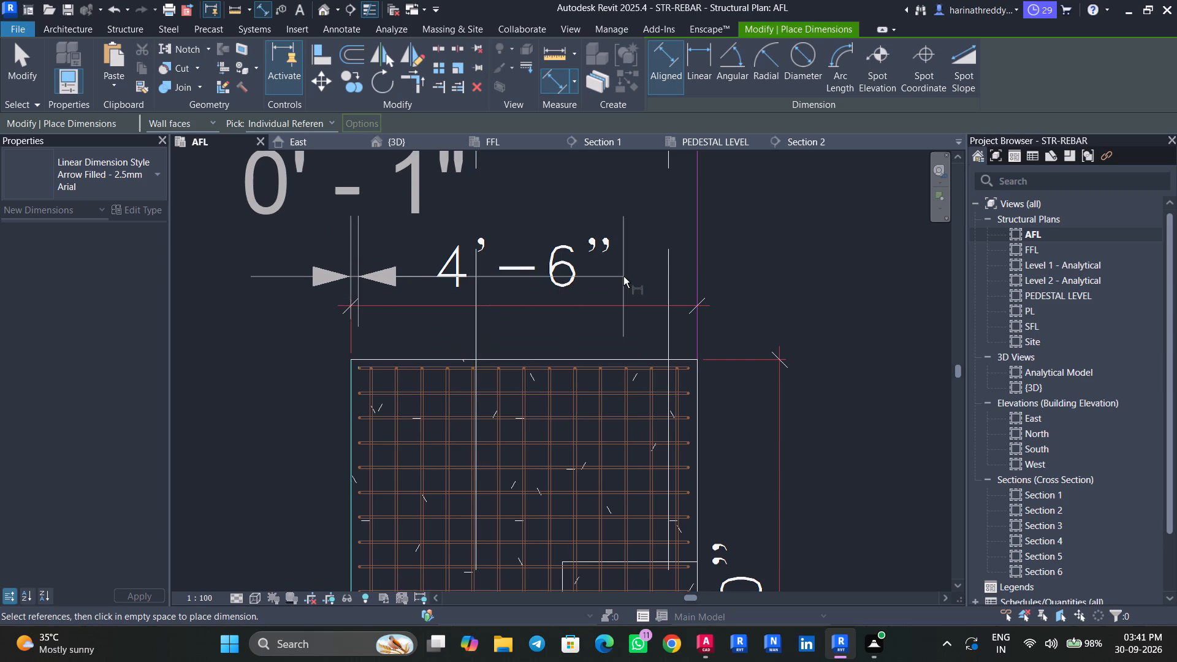
pyautogui.press('Escape')
pyautogui.press('Escape')
pyautogui.press('Escape')
pyautogui.press('Escape')
pyautogui.press('Escape')
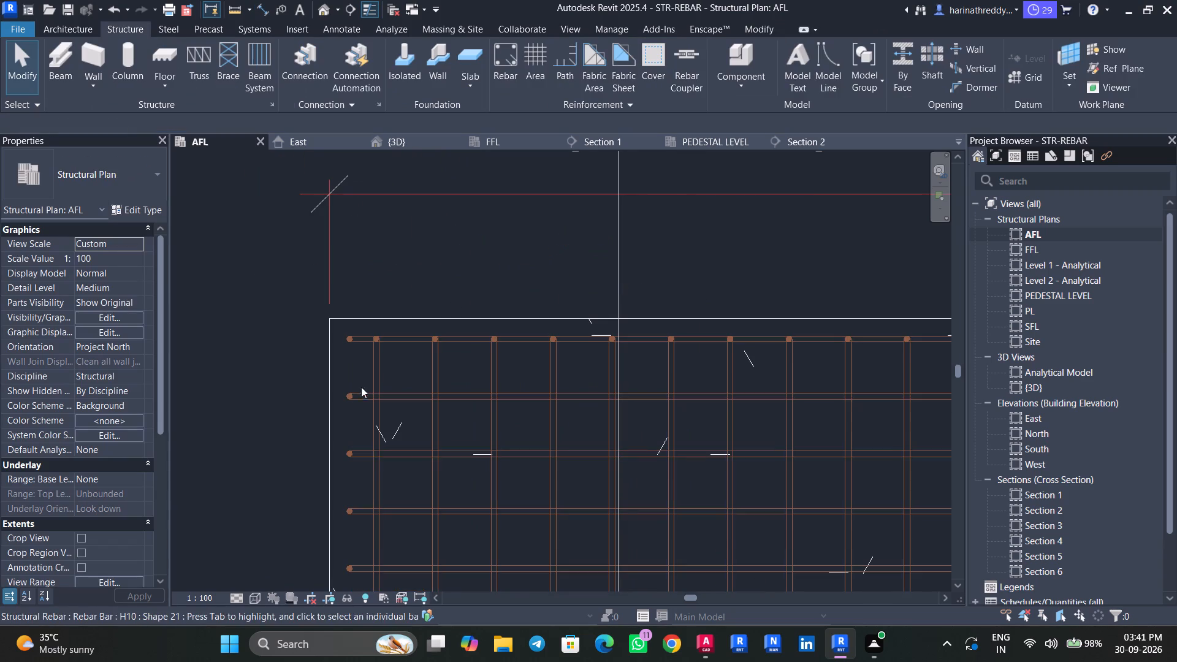
# Inspect the propagated H10 bar set in the C3 footing and review the neighbouring footings in plan.
pyautogui.click(357, 394)
pyautogui.scroll(4, 325, 425)
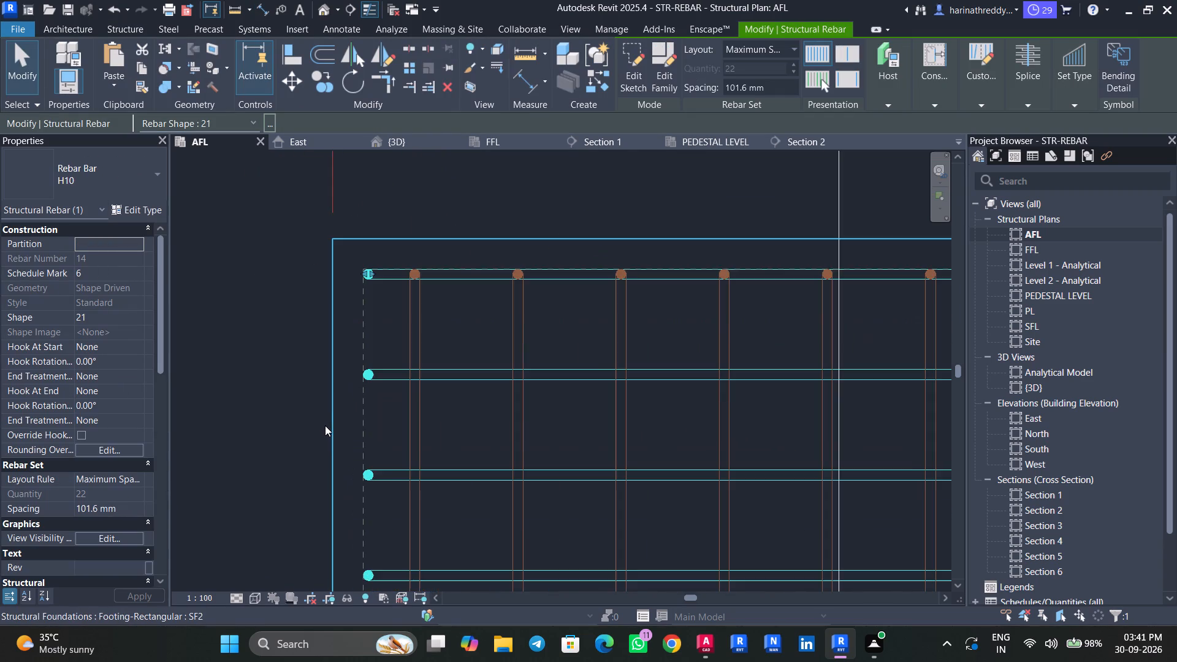
pyautogui.scroll(4, 325, 425)
pyautogui.press('Escape')
pyautogui.press('Escape')
pyautogui.press('Escape')
pyautogui.scroll(-8, 259, 419)
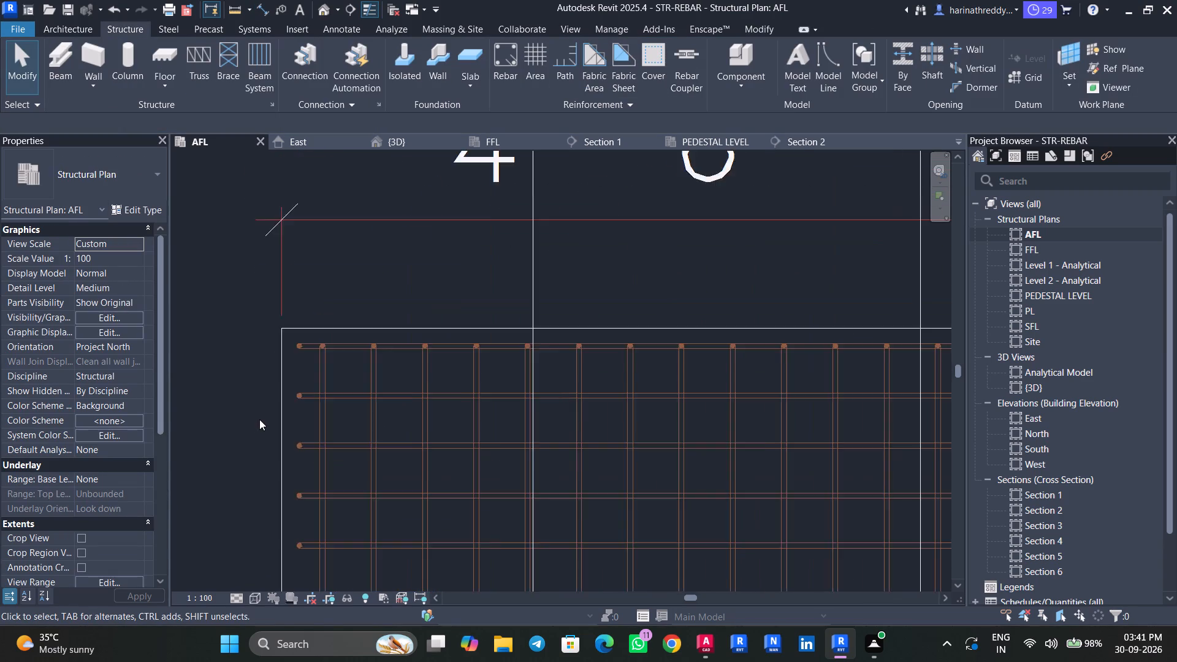
pyautogui.scroll(-4, 259, 419)
pyautogui.moveTo(259, 419); pyautogui.dragTo(510, 351, button='middle')
pyautogui.scroll(1, 510, 351)
pyautogui.scroll(-14, 510, 351)
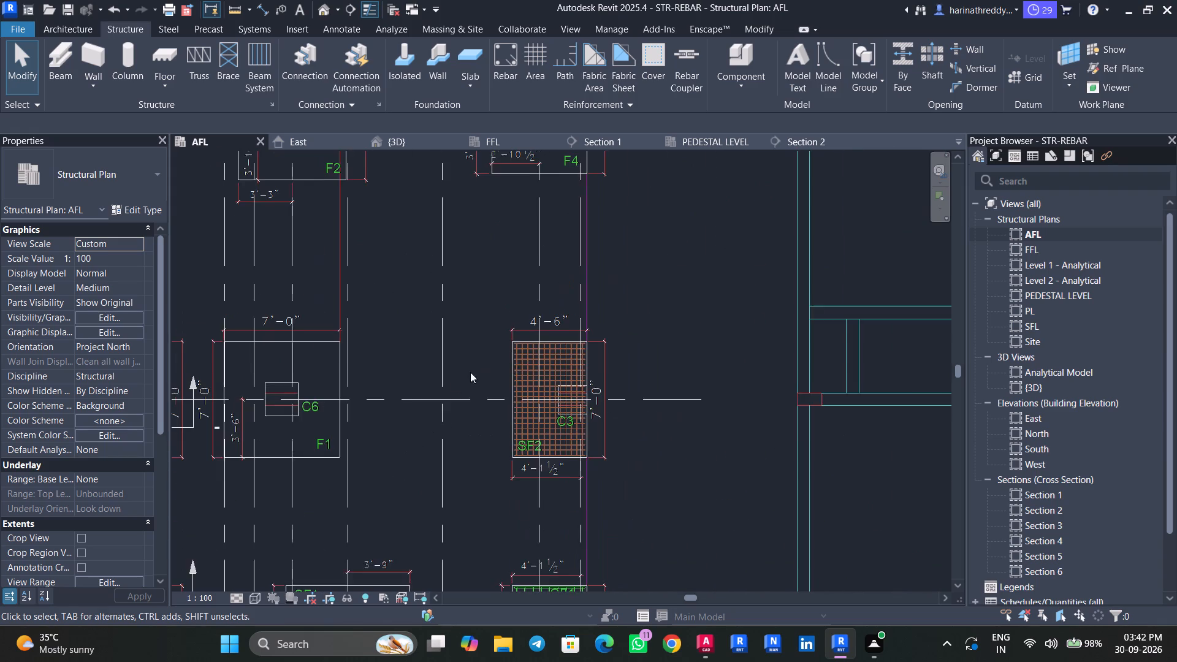
pyautogui.moveTo(456, 379); pyautogui.dragTo(581, 331, button='middle')
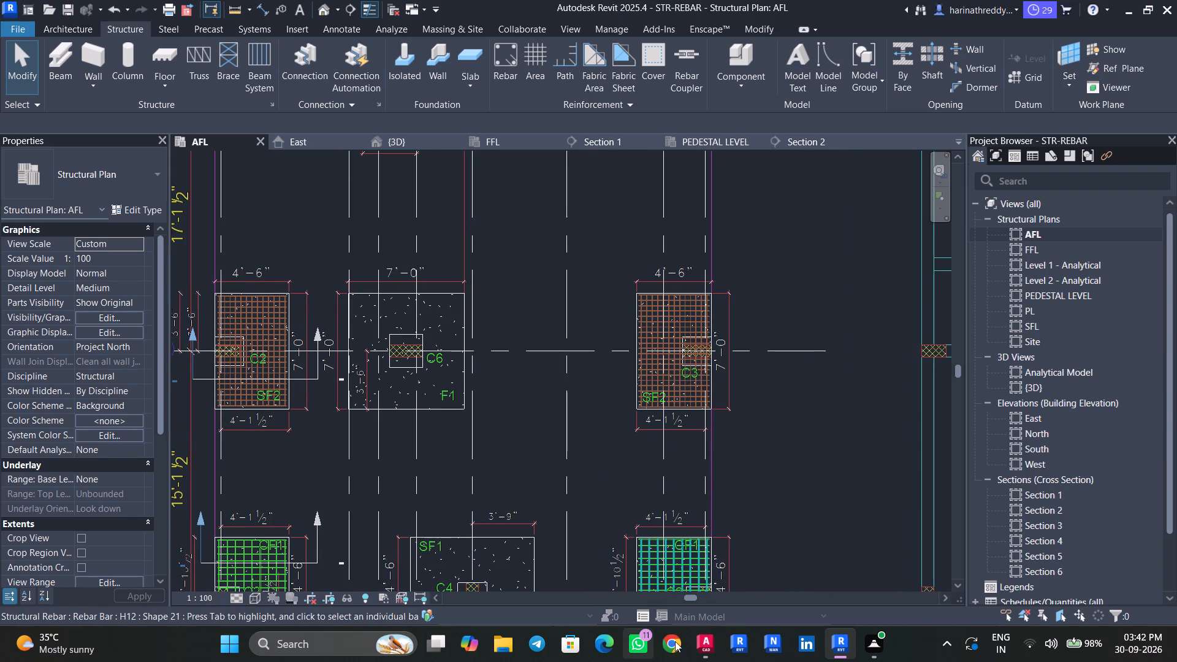
# Switch to AutoCAD and check SF1's longer-side and shorter-side bottom reinforcement in the isolated footing schedule.
pyautogui.click(695, 645)
pyautogui.moveTo(196, 471); pyautogui.dragTo(519, 471, button='middle')
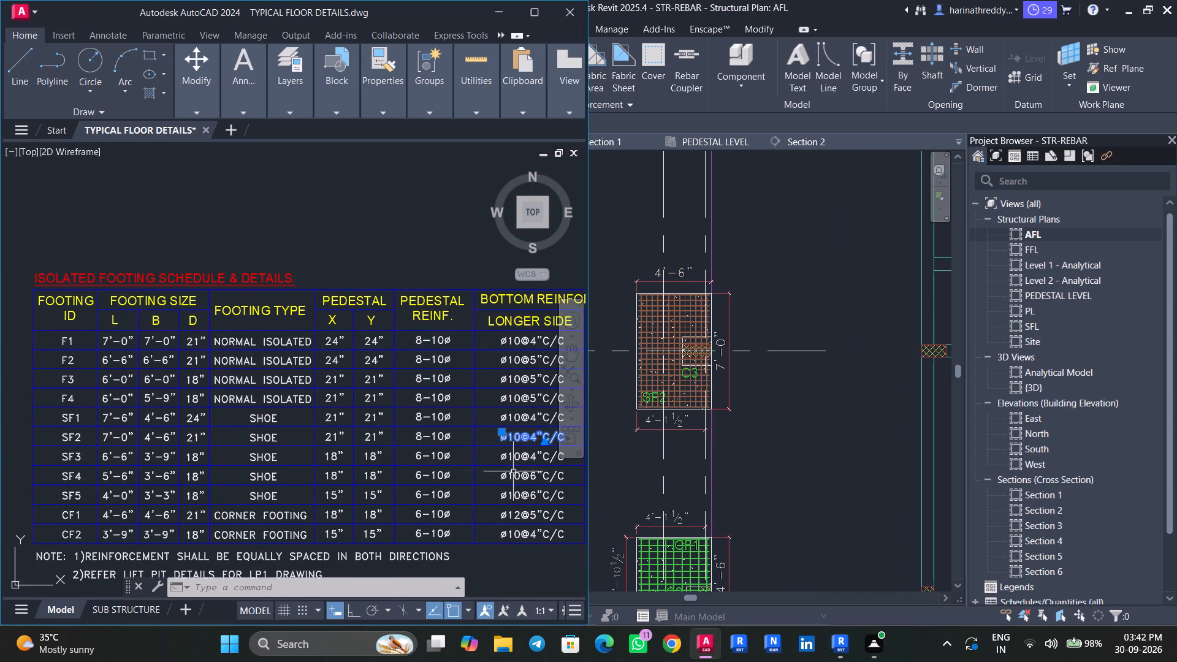
pyautogui.click(85, 419)
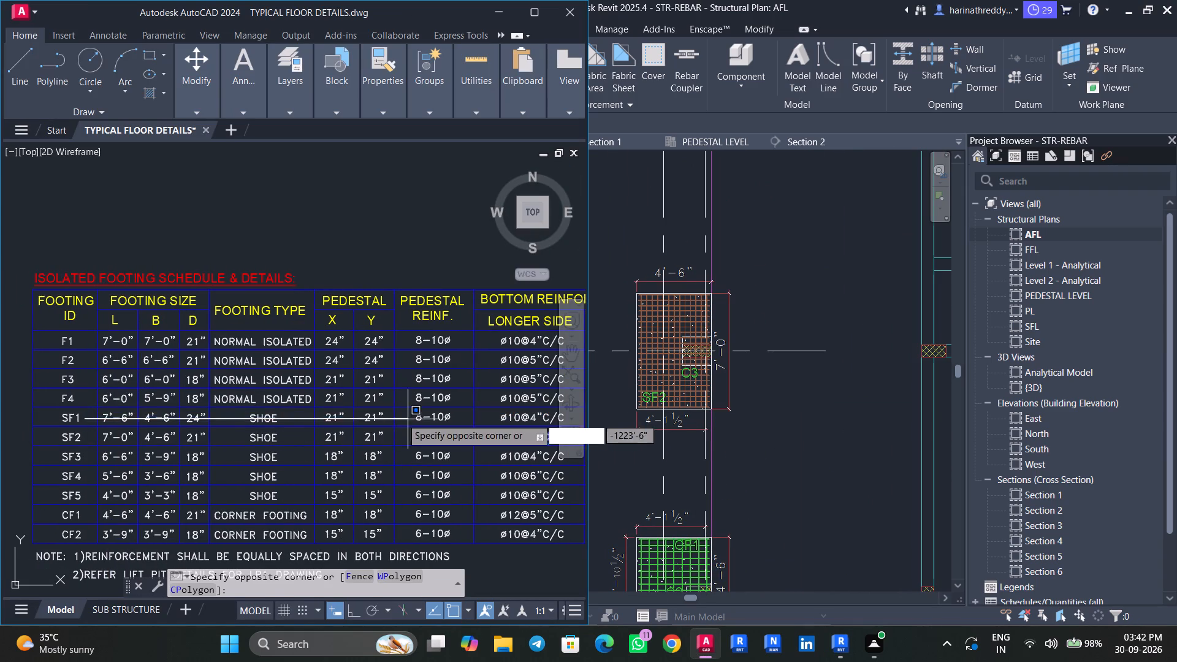
pyautogui.click(401, 416)
pyautogui.moveTo(446, 417); pyautogui.dragTo(365, 420, button='middle')
pyautogui.click(441, 417)
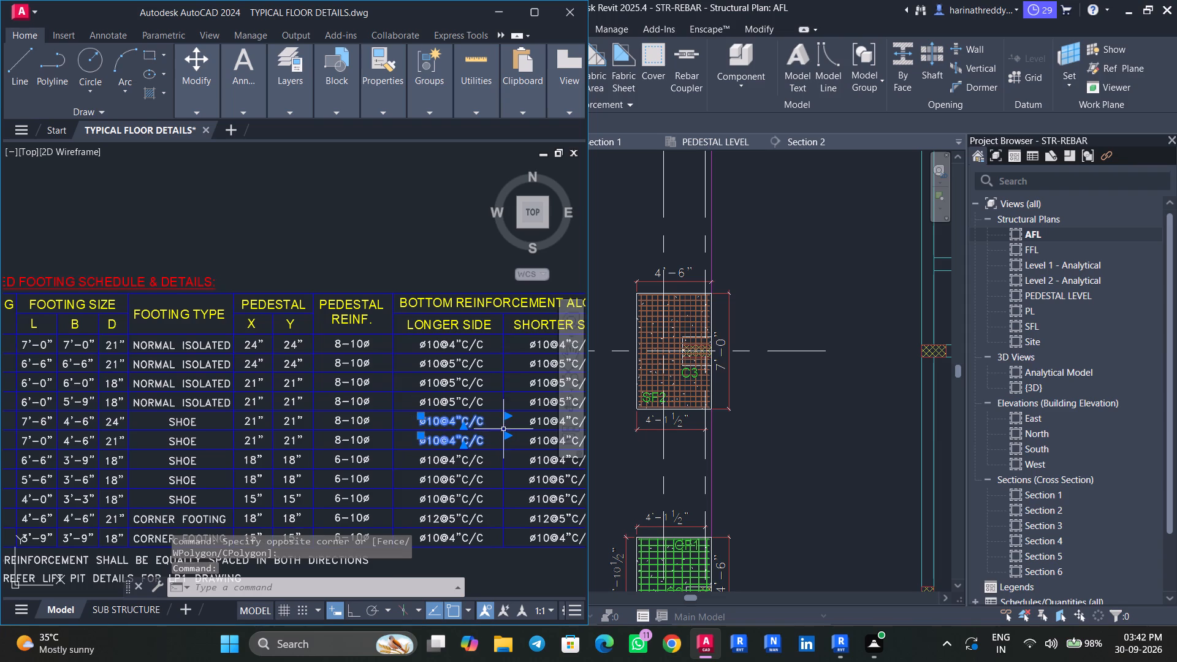
pyautogui.moveTo(496, 429); pyautogui.dragTo(380, 429, button='middle')
pyautogui.press('Escape')
pyautogui.press('Escape')
pyautogui.click(432, 420)
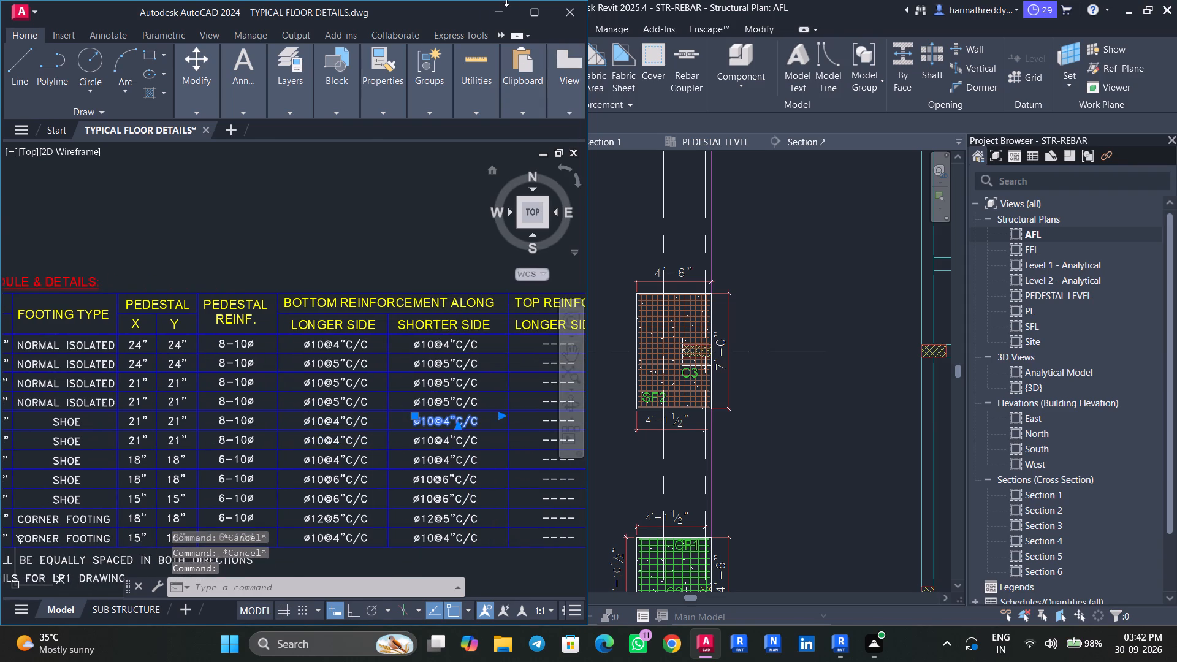
# Return to Revit and draw a horizontal section line across the SF1 footing at C4, extending past both sides.
pyautogui.click(505, 2)
pyautogui.scroll(-1, 405, 312)
pyautogui.scroll(1, 405, 312)
pyautogui.moveTo(421, 322); pyautogui.dragTo(460, 314, button='middle')
pyautogui.moveTo(460, 422); pyautogui.dragTo(520, 322, button='middle')
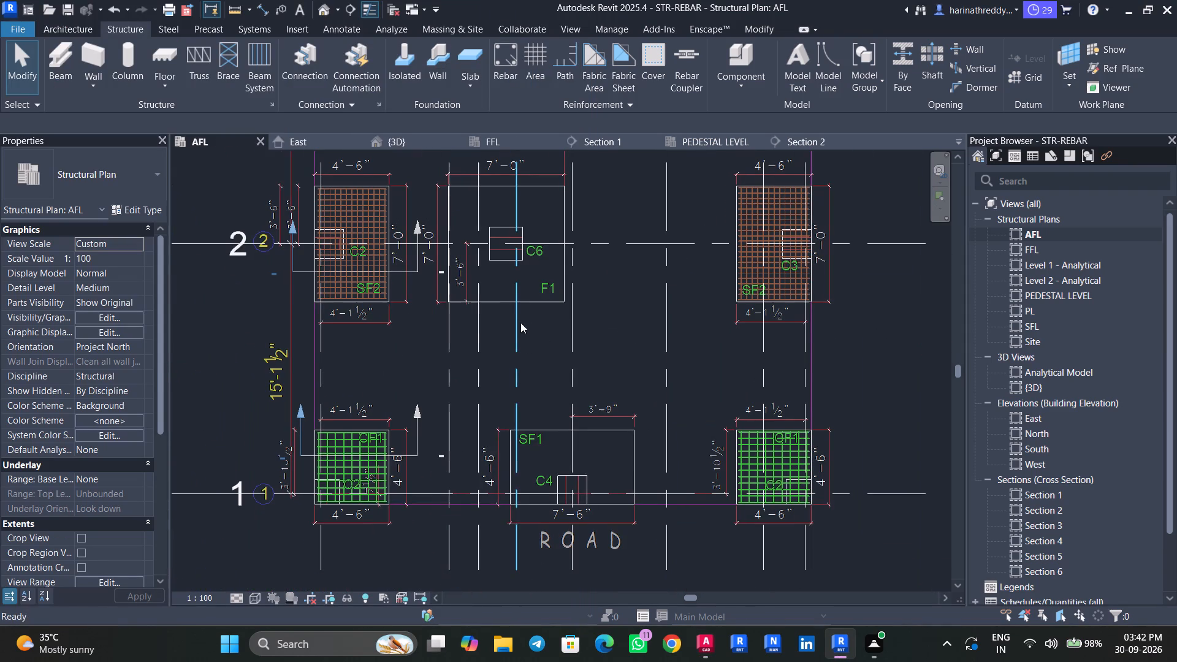
pyautogui.scroll(3, 511, 497)
pyautogui.click(352, 9)
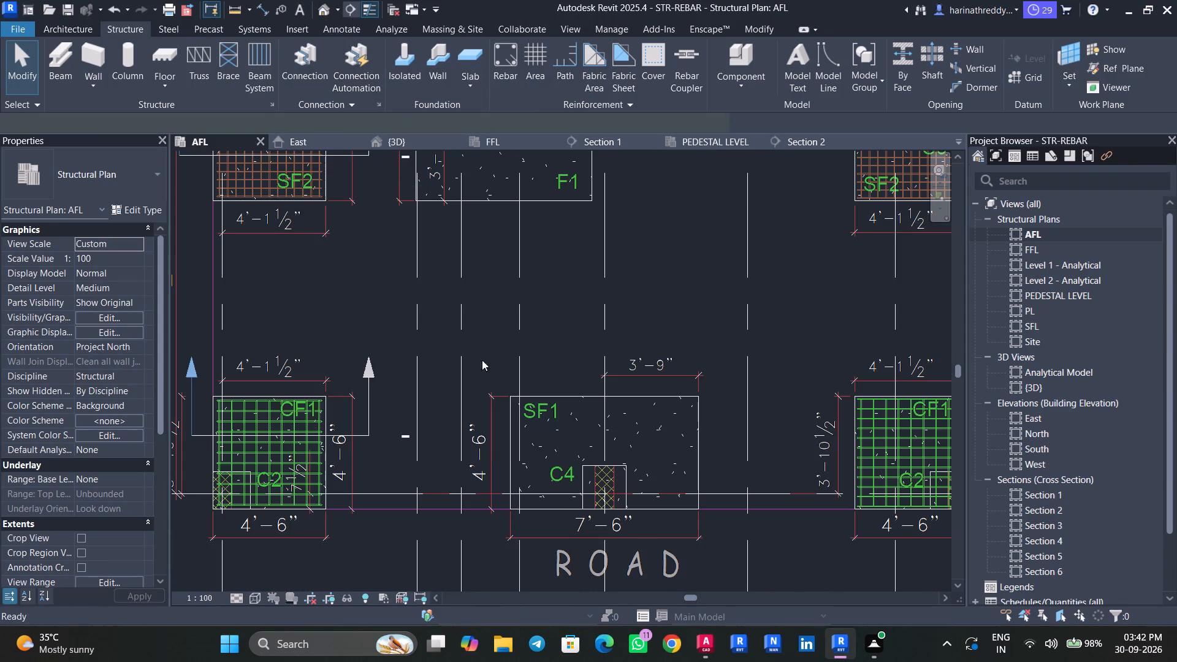
pyautogui.click(463, 425)
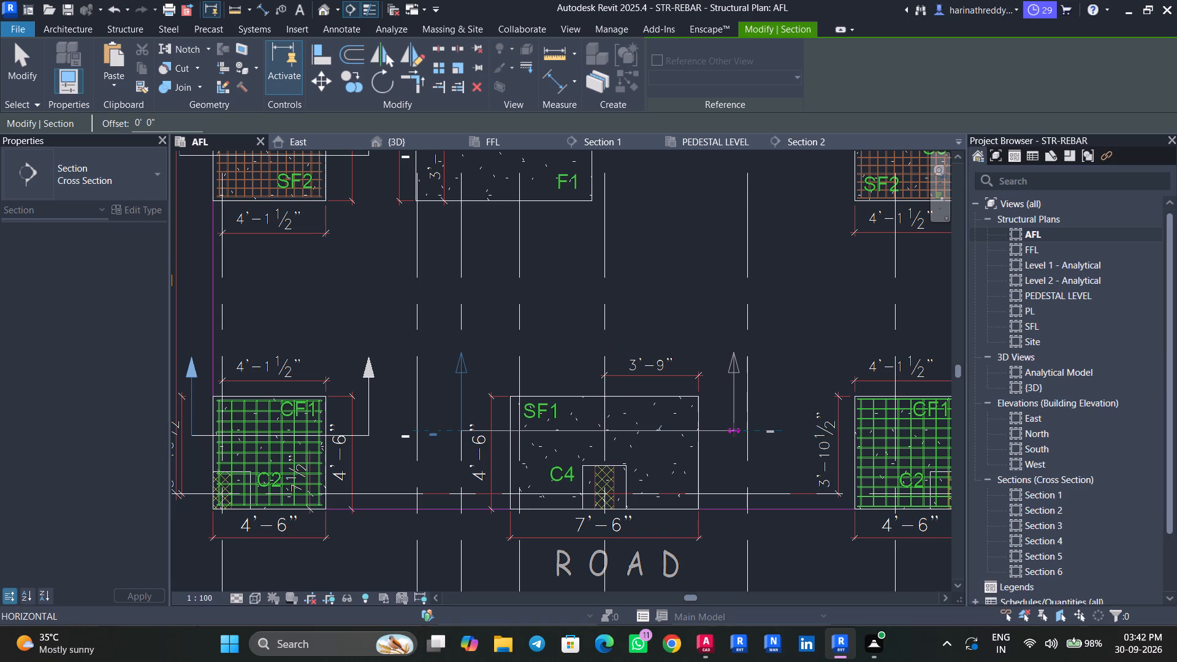
pyautogui.click(734, 430)
pyautogui.press('Escape')
pyautogui.press('Escape')
# Flip the SF1 section to face the road and shorten its far clip offset to about 2' 11".
pyautogui.click(663, 428)
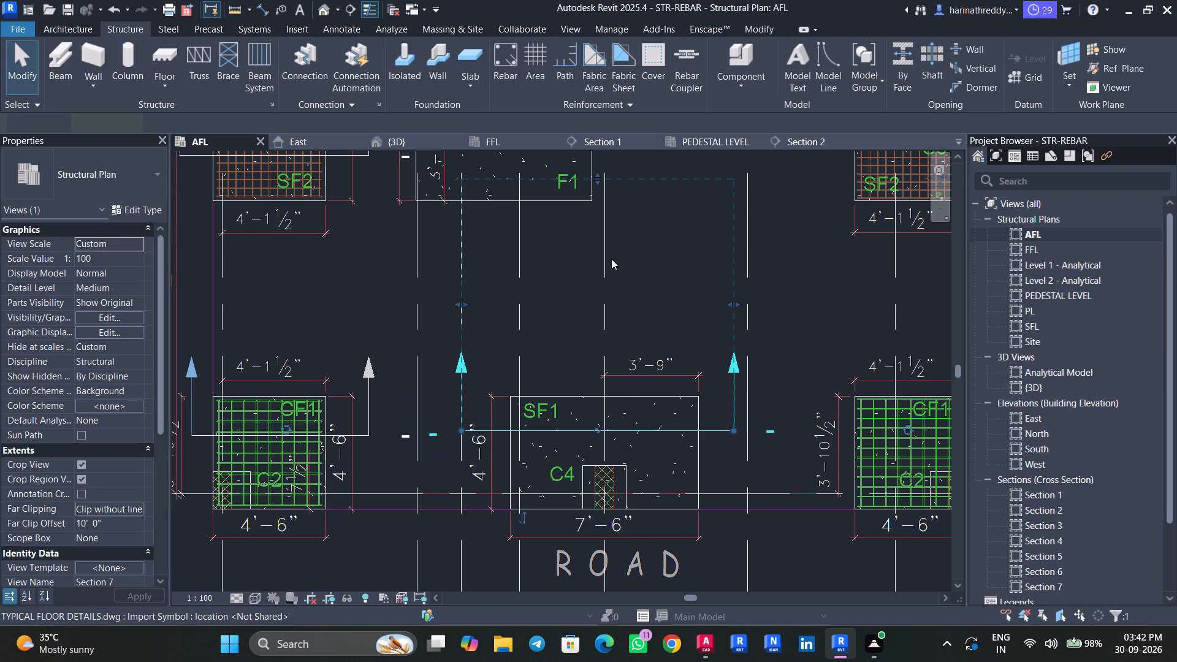
pyautogui.click(523, 519)
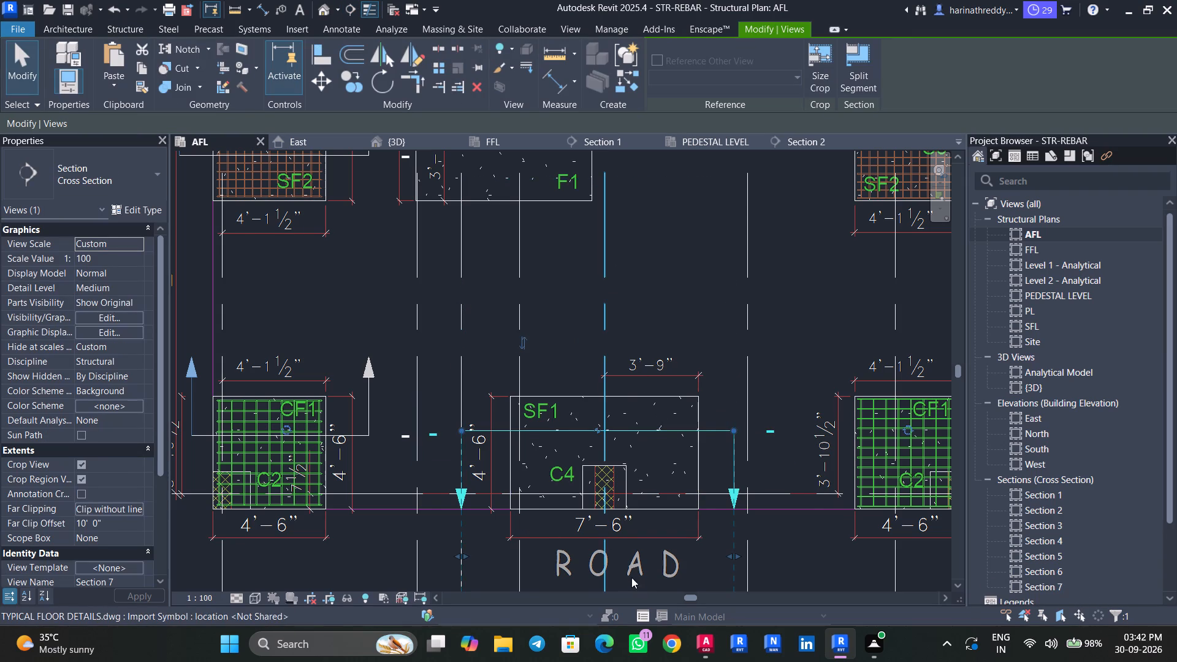
pyautogui.moveTo(606, 533); pyautogui.dragTo(540, 255, button='middle')
pyautogui.moveTo(538, 399); pyautogui.dragTo(537, 221)
# Open the SF1 section view and tighten its crop region's top and bottom around the footing.
pyautogui.rightClick(665, 202)
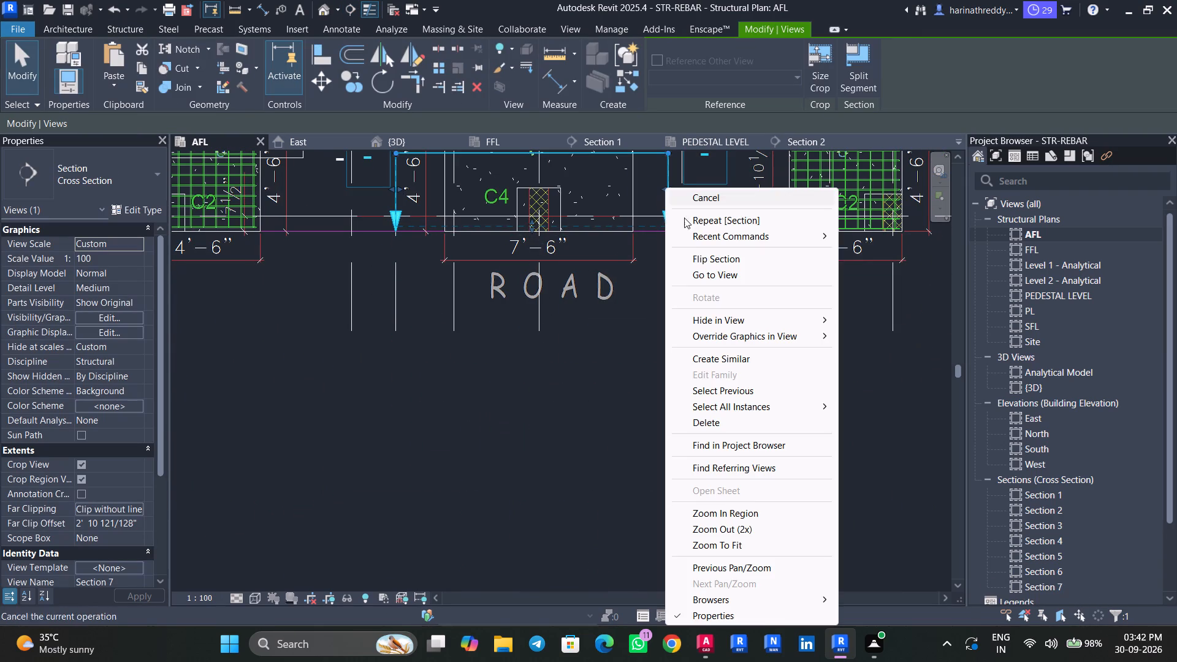
pyautogui.click(706, 273)
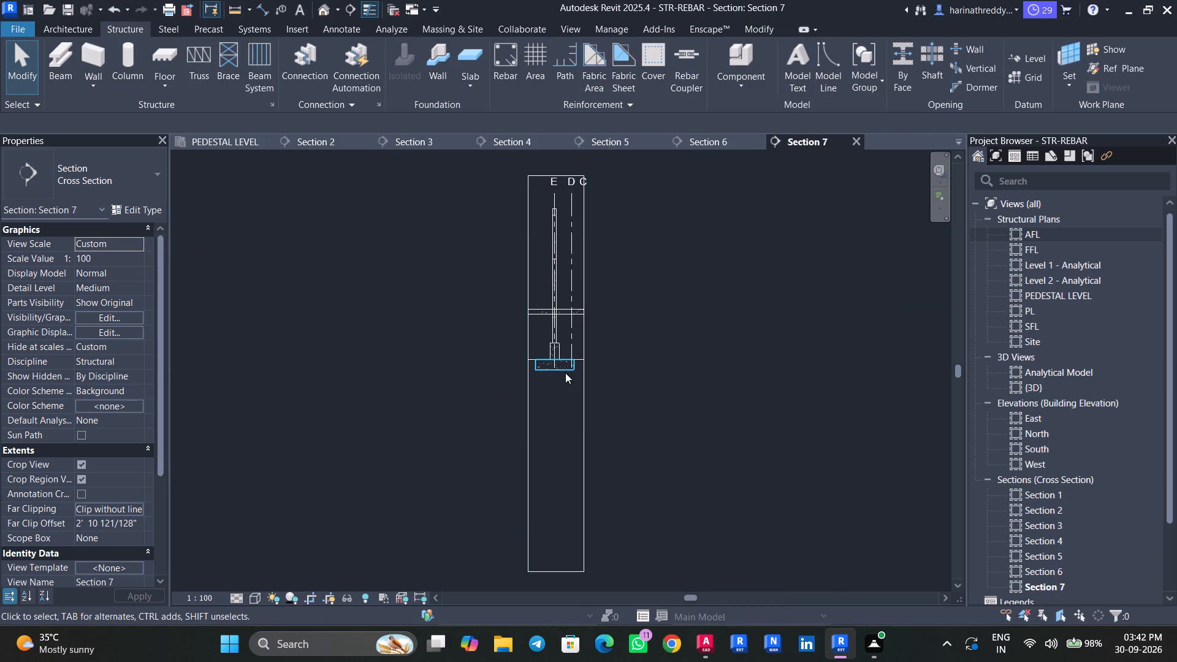
pyautogui.click(588, 533)
pyautogui.moveTo(557, 566); pyautogui.dragTo(555, 394)
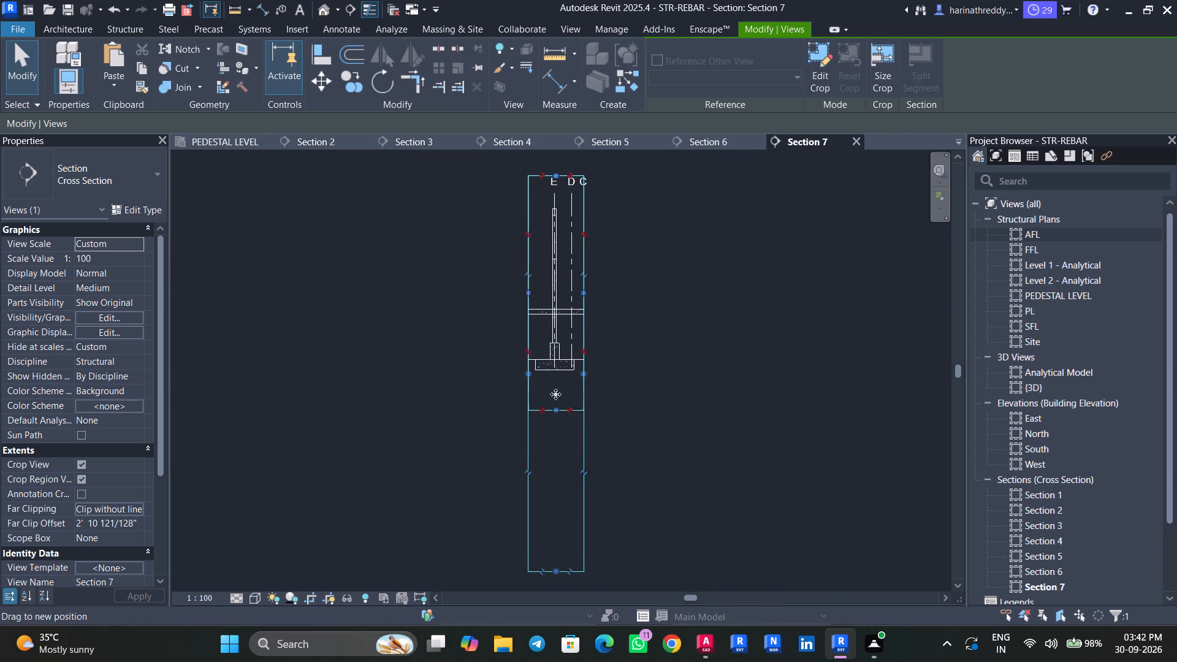
pyautogui.moveTo(555, 394); pyautogui.dragTo(555, 375)
pyautogui.scroll(4, 555, 170)
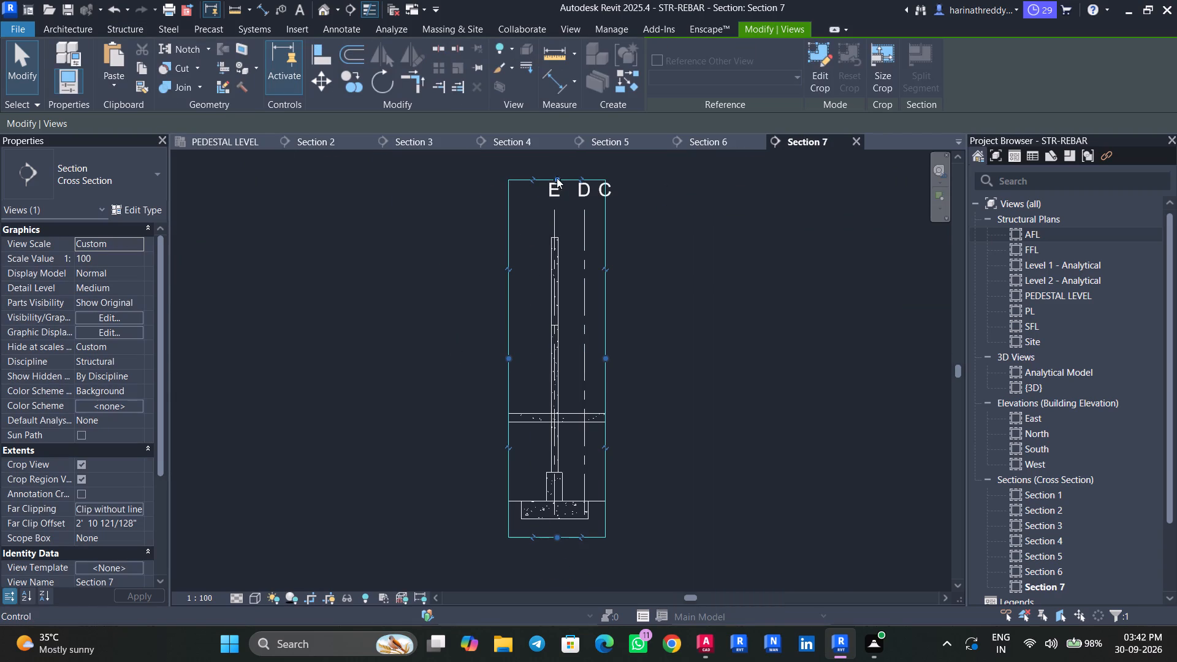
pyautogui.moveTo(557, 178); pyautogui.dragTo(535, 482)
pyautogui.scroll(9, 553, 470)
pyautogui.moveTo(554, 468); pyautogui.dragTo(537, 435, button='middle')
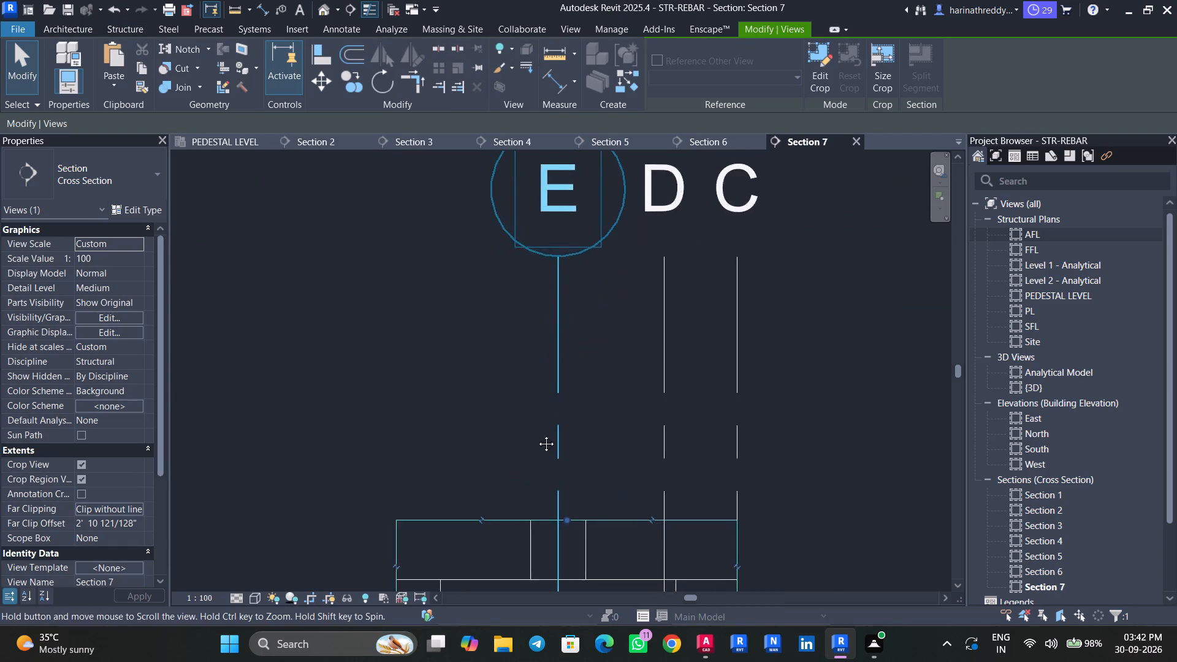
pyautogui.moveTo(537, 435); pyautogui.dragTo(505, 360, button='middle')
pyautogui.press('Escape')
pyautogui.press('Escape')
# Select the three grid lines above the SF1 footing and temporarily hide them in the section.
pyautogui.moveTo(734, 288); pyautogui.dragTo(409, 288)
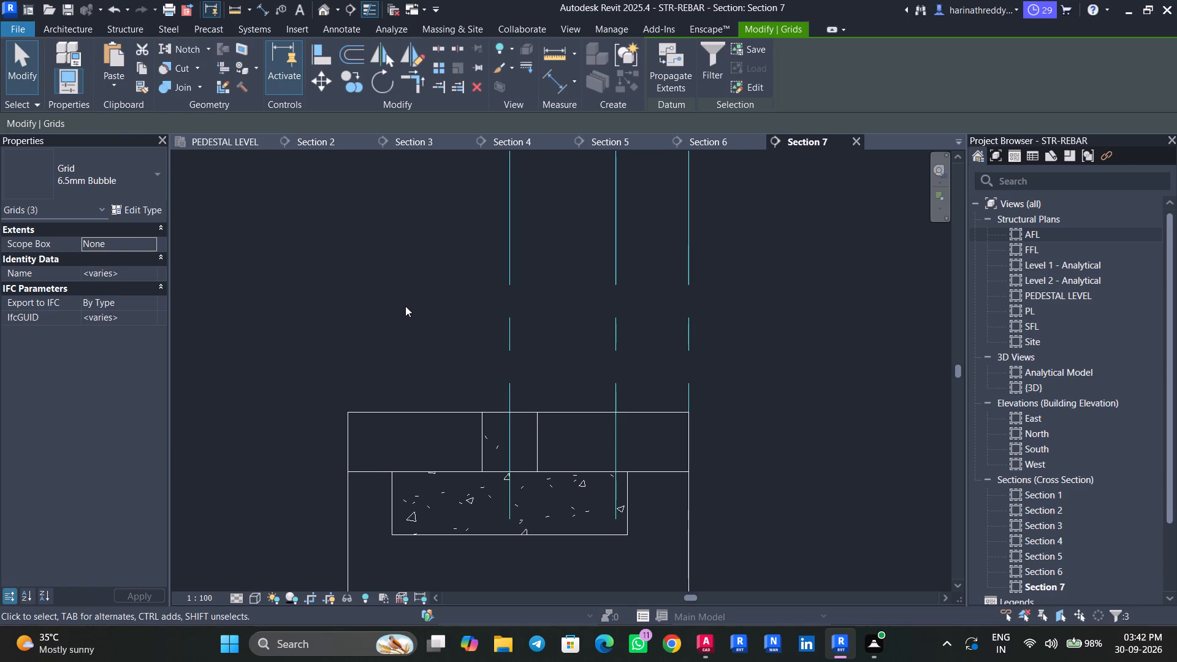
pyautogui.write('HH')
# Assign the FOOTING 50 rebar cover setting to the whole SF1 footing.
pyautogui.click(506, 508)
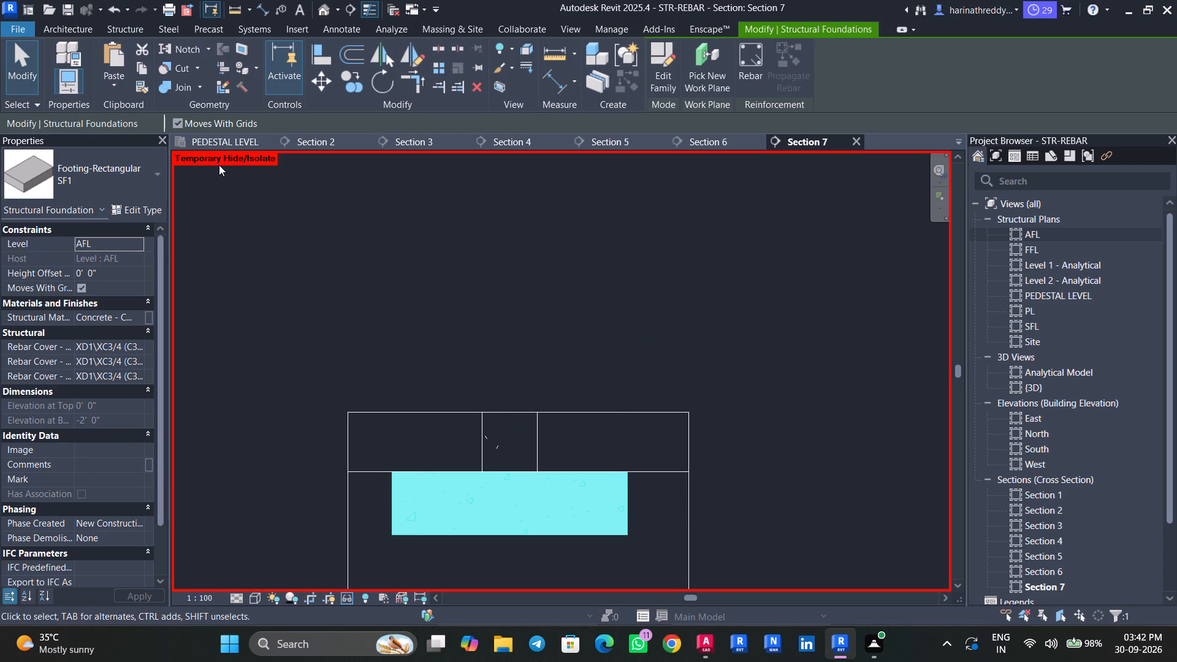
pyautogui.click(142, 31)
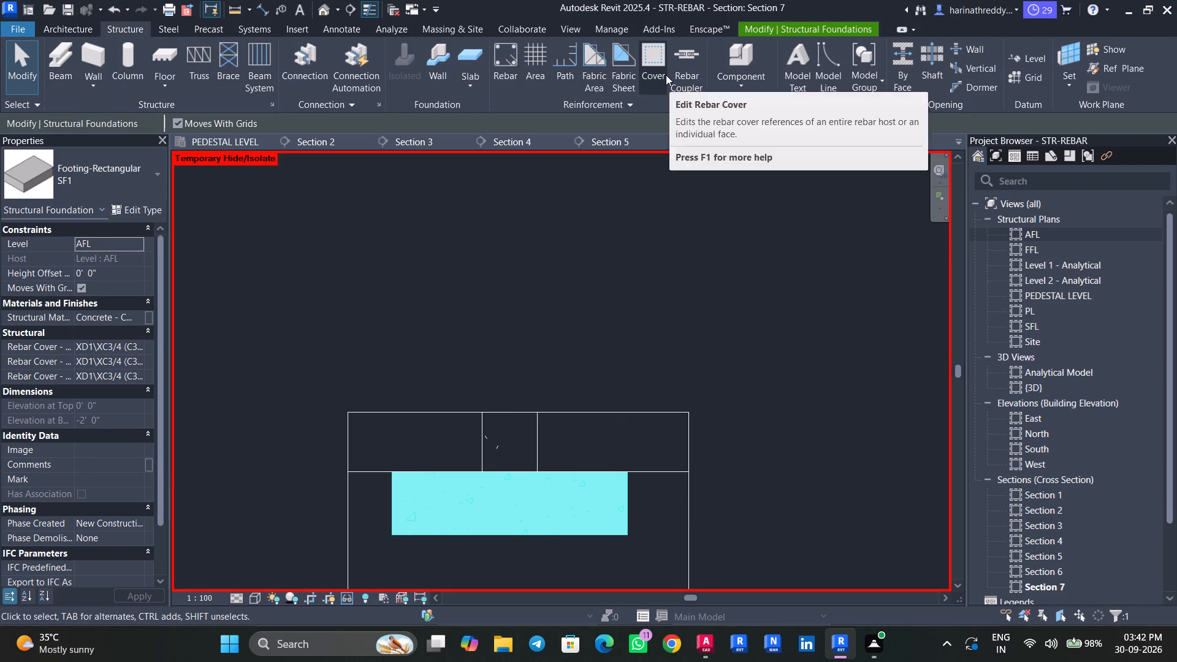
pyautogui.click(666, 75)
pyautogui.click(459, 497)
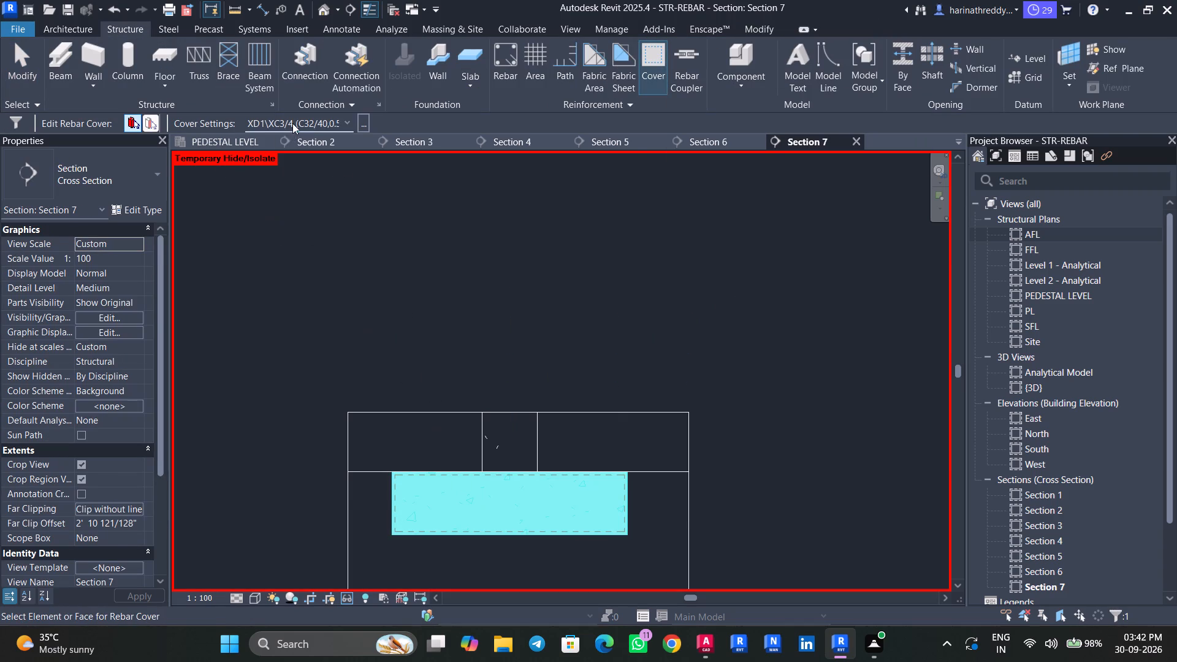
pyautogui.click(292, 123)
pyautogui.scroll(15, 299, 210)
pyautogui.click(326, 137)
pyautogui.moveTo(639, 365); pyautogui.dragTo(633, 299, button='middle')
pyautogui.press('Escape')
pyautogui.press('Escape')
# Place an H10 shape 21 rebar set along the bottom of the SF1 footing, parallel to the work plane.
pyautogui.click(559, 453)
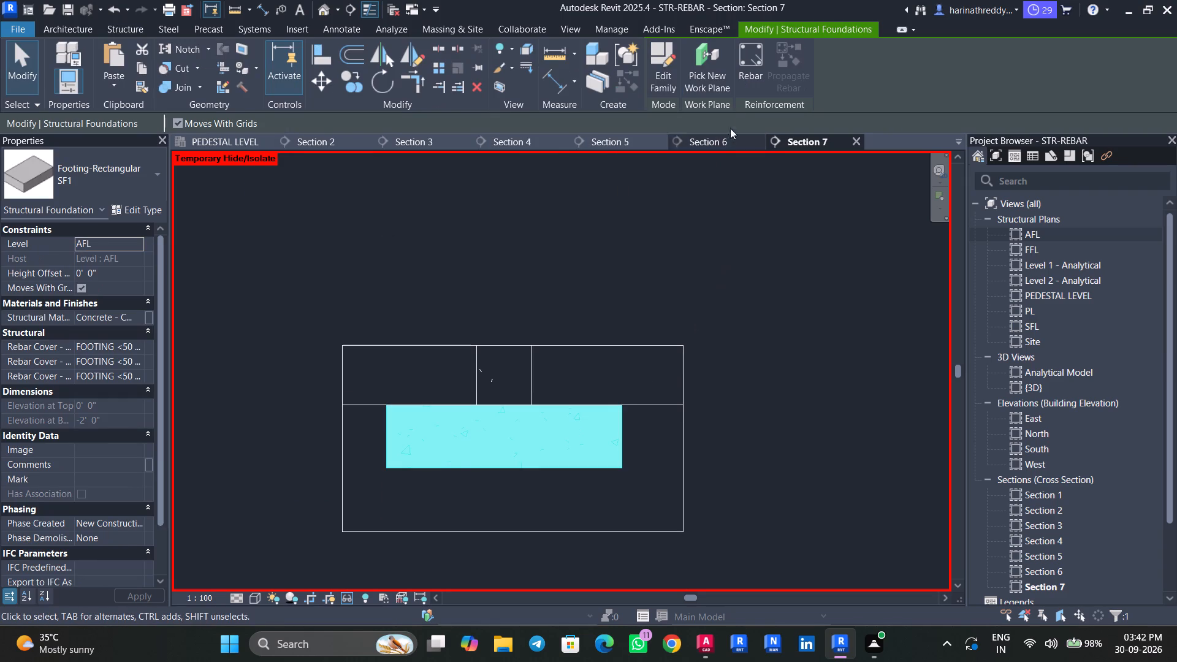
pyautogui.click(742, 89)
pyautogui.scroll(2, 442, 462)
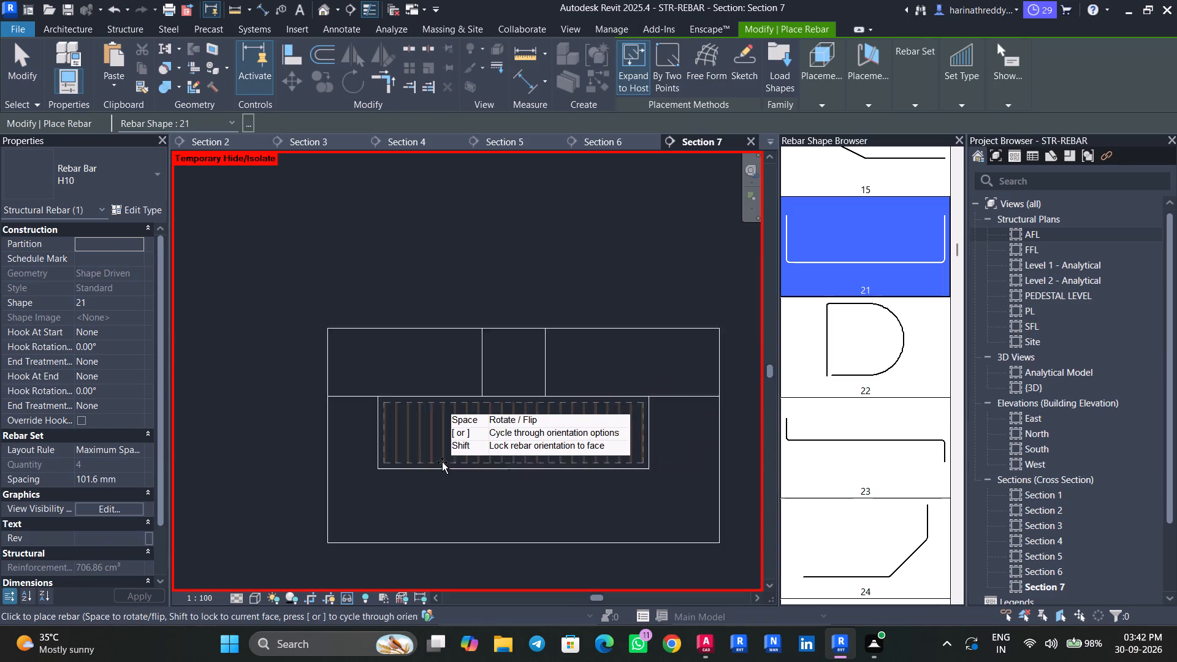
pyautogui.scroll(1, 442, 462)
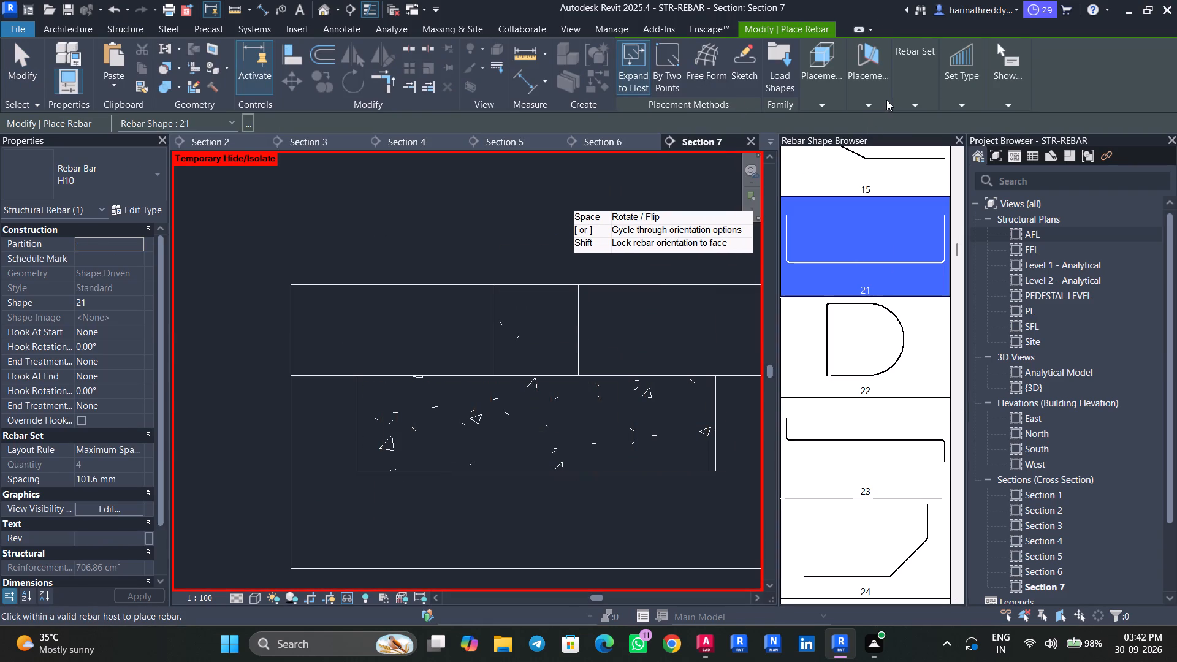
pyautogui.click(859, 107)
pyautogui.click(867, 149)
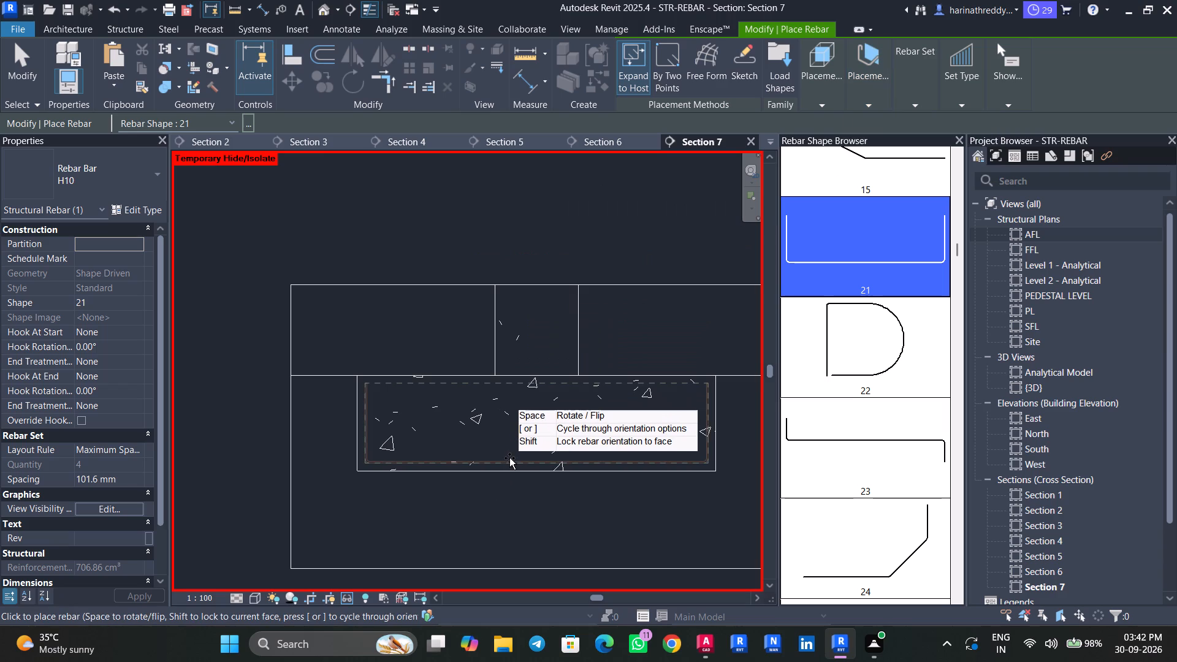
pyautogui.click(509, 458)
pyautogui.press('Escape')
pyautogui.press('Escape')
pyautogui.press('Escape')
# Set the maximum spacing of the placed U-shaped bar set to 4".
pyautogui.click(480, 461)
pyautogui.scroll(5, 480, 462)
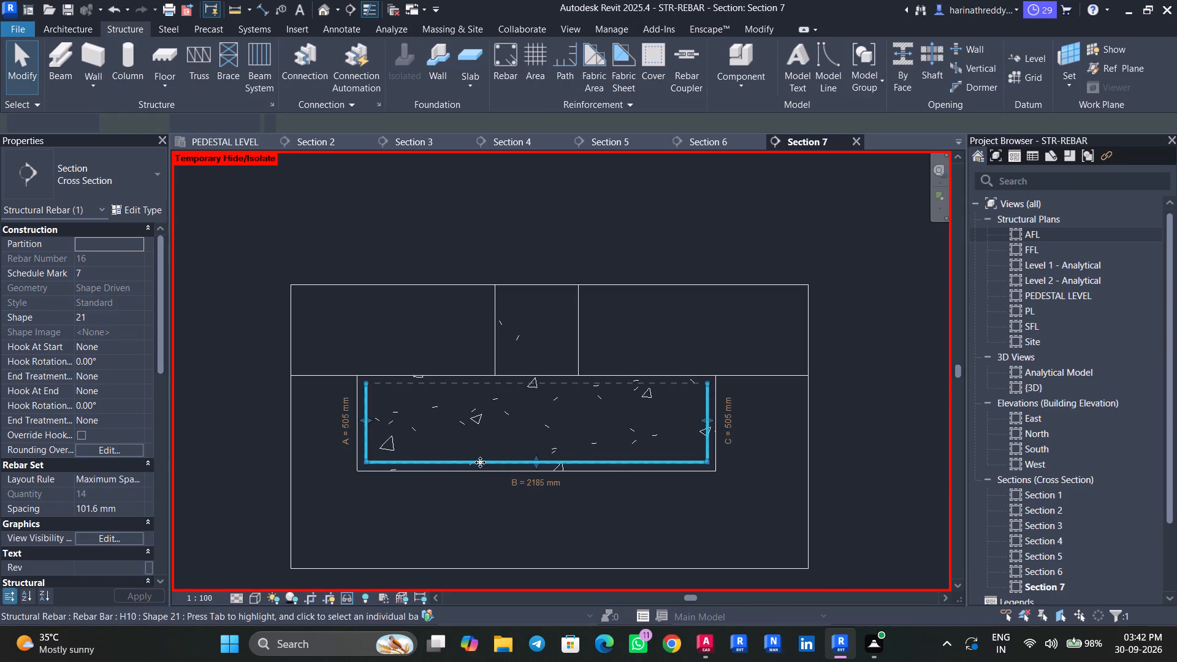
pyautogui.click(812, 94)
pyautogui.press('4')
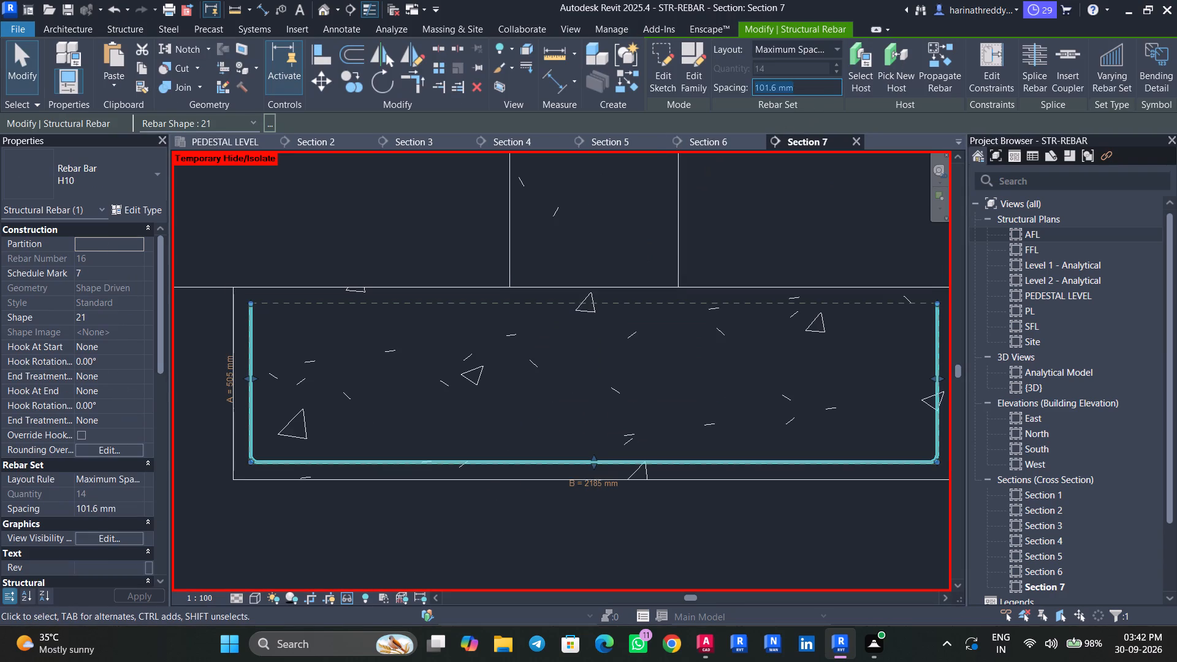
pyautogui.hotkey('shift', '"')
pyautogui.press('Return')
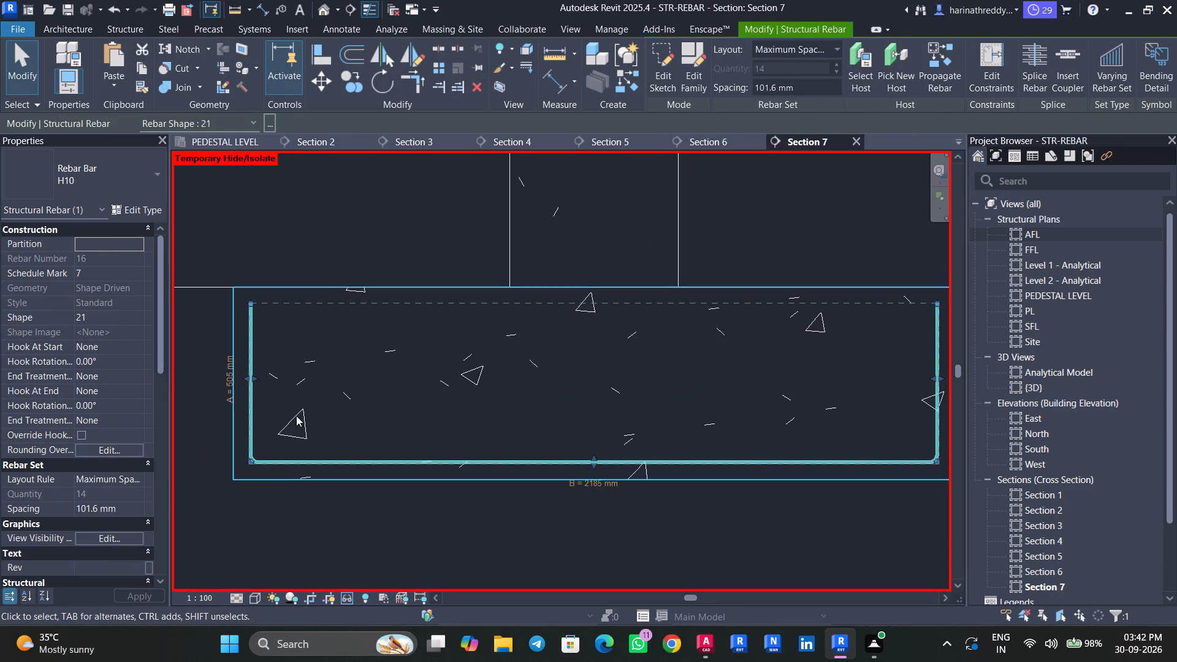
# Set both upturned legs, A and C, of the U-shaped bottom bar to 6".
pyautogui.click(238, 387)
pyautogui.press('6')
pyautogui.hotkey('shift', '"')
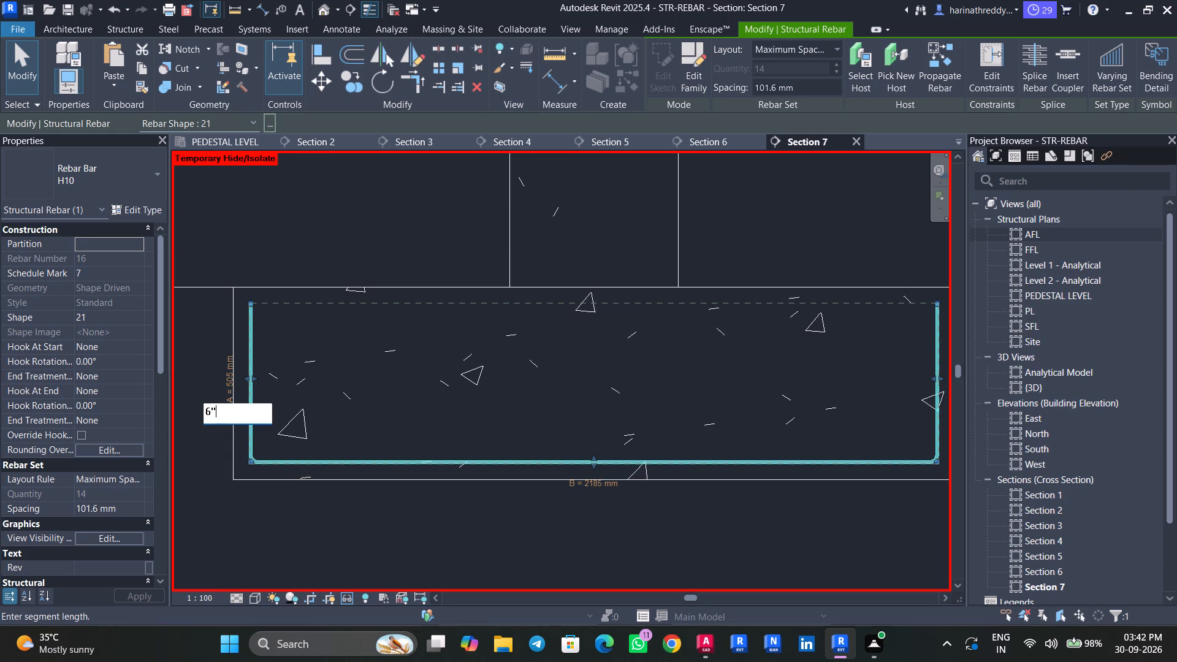
pyautogui.press('Return')
pyautogui.moveTo(468, 522); pyautogui.dragTo(154, 513, button='middle')
pyautogui.click(649, 364)
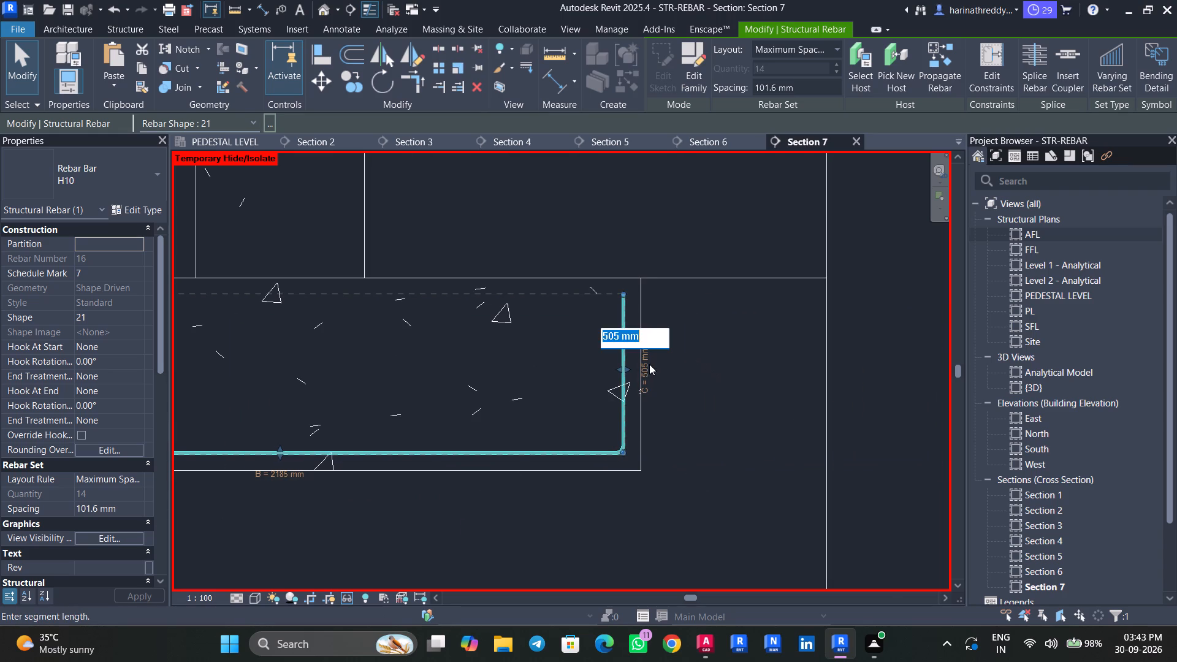
pyautogui.press('6')
pyautogui.hotkey('shift', '"')
pyautogui.press('Return')
pyautogui.press('Escape')
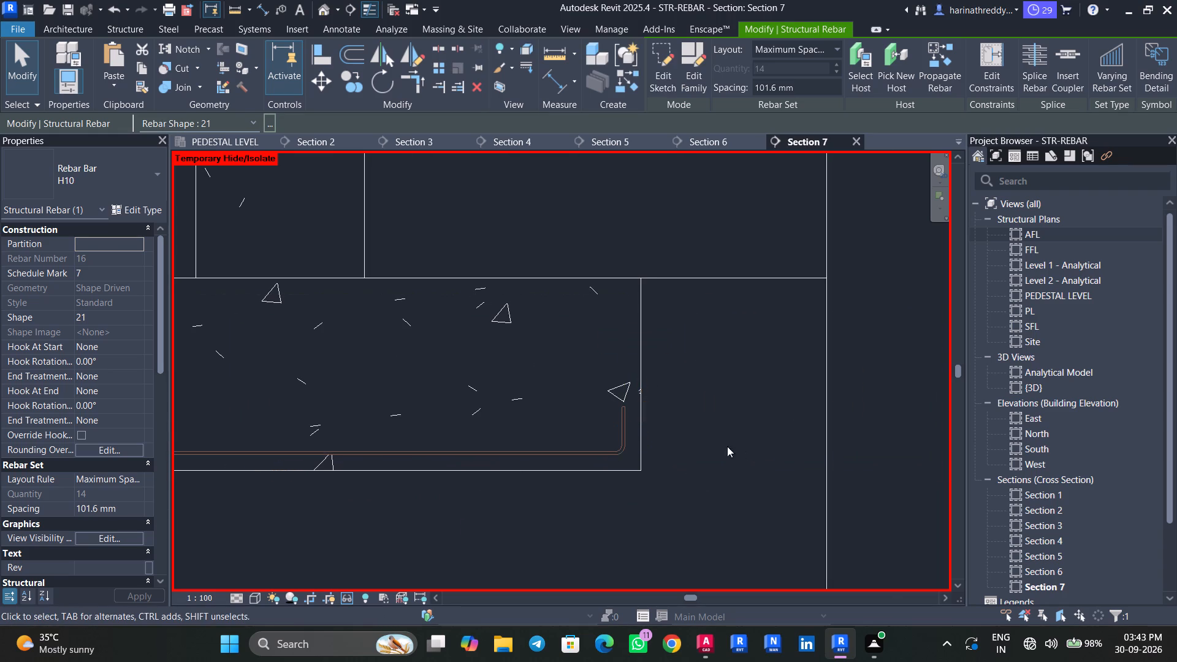
pyautogui.press('Escape')
pyautogui.press('Escape')
# Create a similar H10 shape 21 rebar set running perpendicular to the cover along the SF1 footing's bottom.
pyautogui.scroll(-4, 503, 500)
pyautogui.moveTo(501, 500); pyautogui.dragTo(586, 447, button='middle')
pyautogui.click(572, 419)
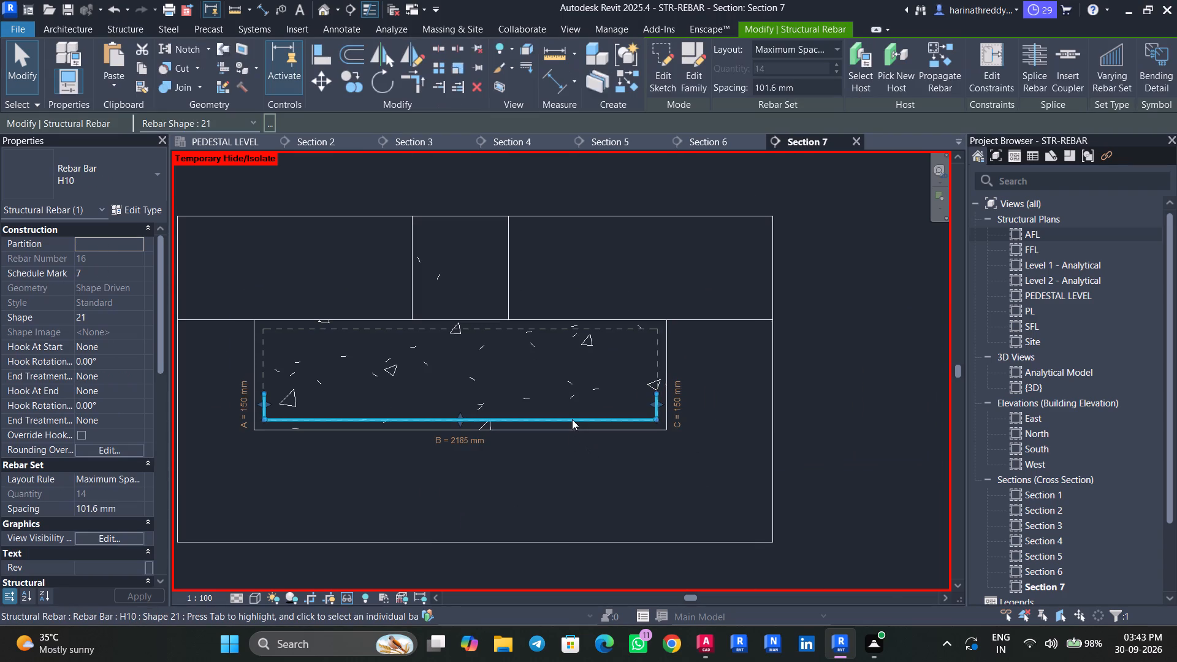
pyautogui.write('CS')
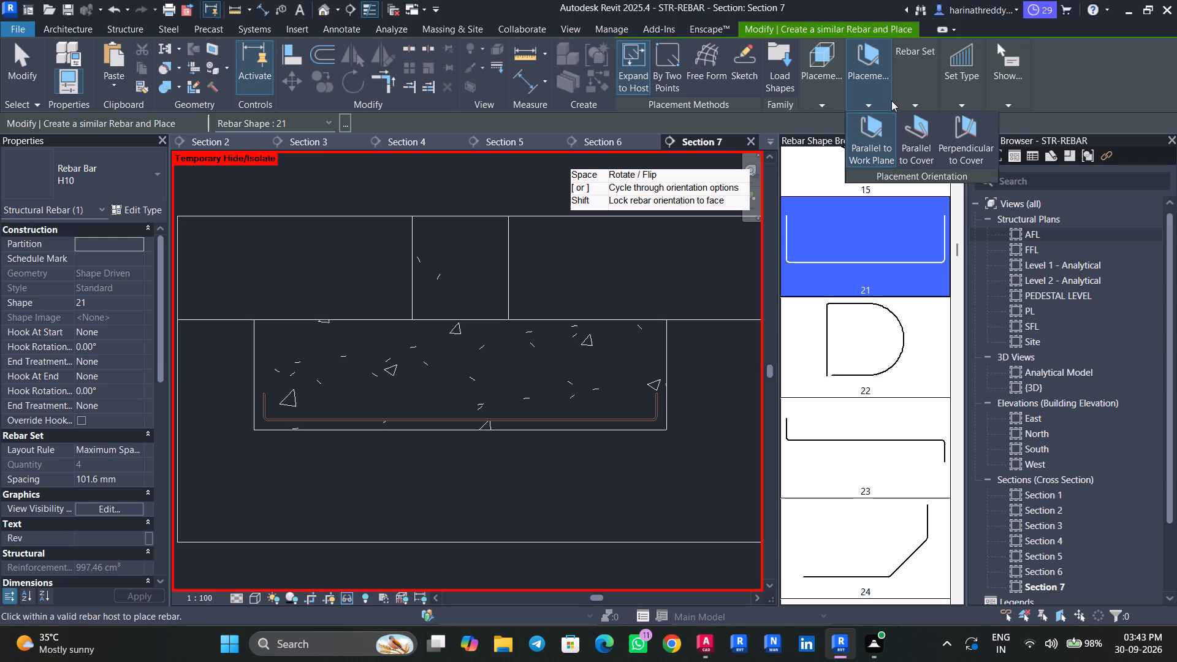
pyautogui.click(960, 148)
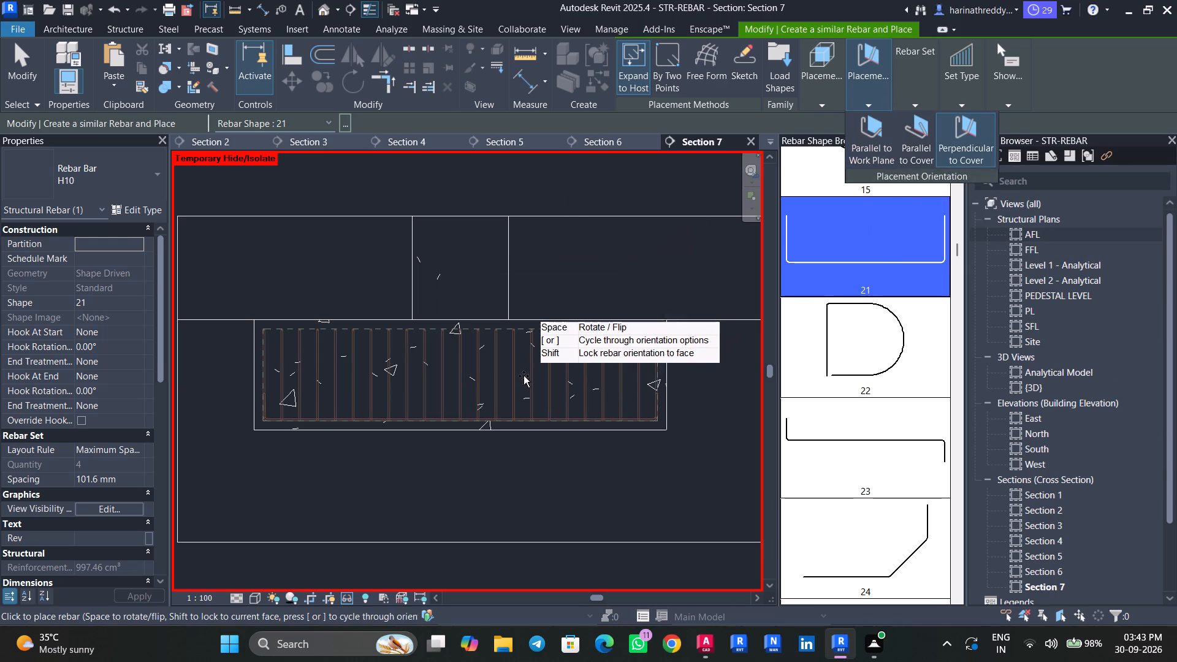
pyautogui.scroll(2, 229, 420)
pyautogui.scroll(-1, 232, 422)
pyautogui.scroll(7, 232, 422)
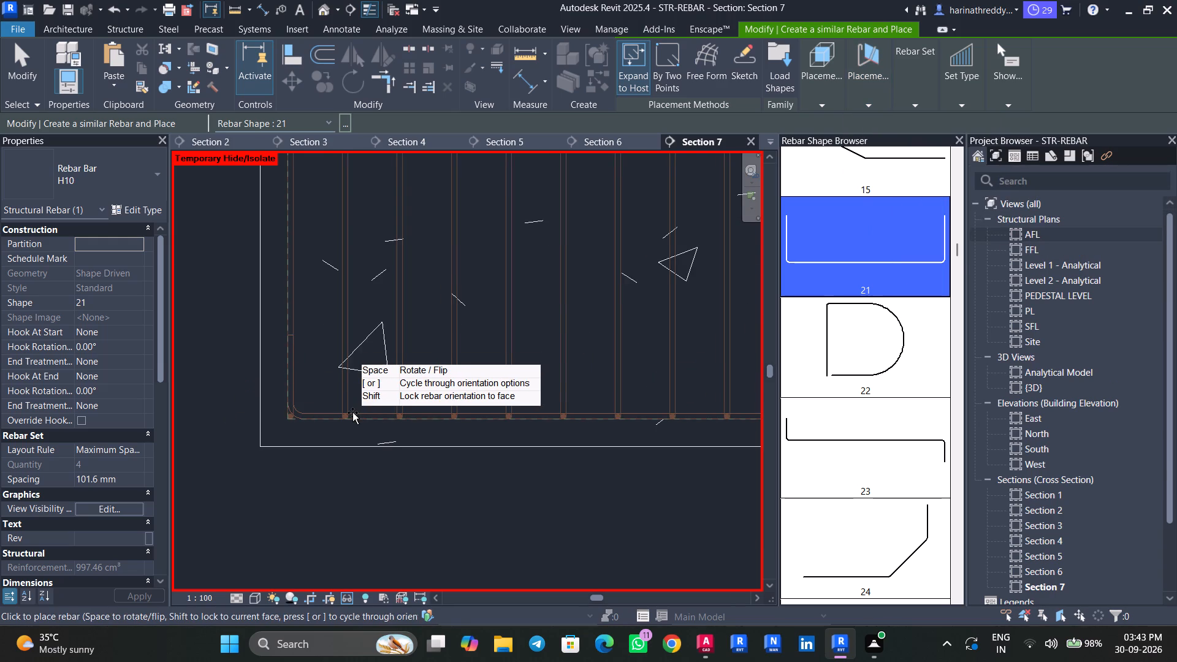
pyautogui.click(352, 413)
pyautogui.press('Escape')
pyautogui.press('Escape')
pyautogui.press('Escape')
pyautogui.press('Escape')
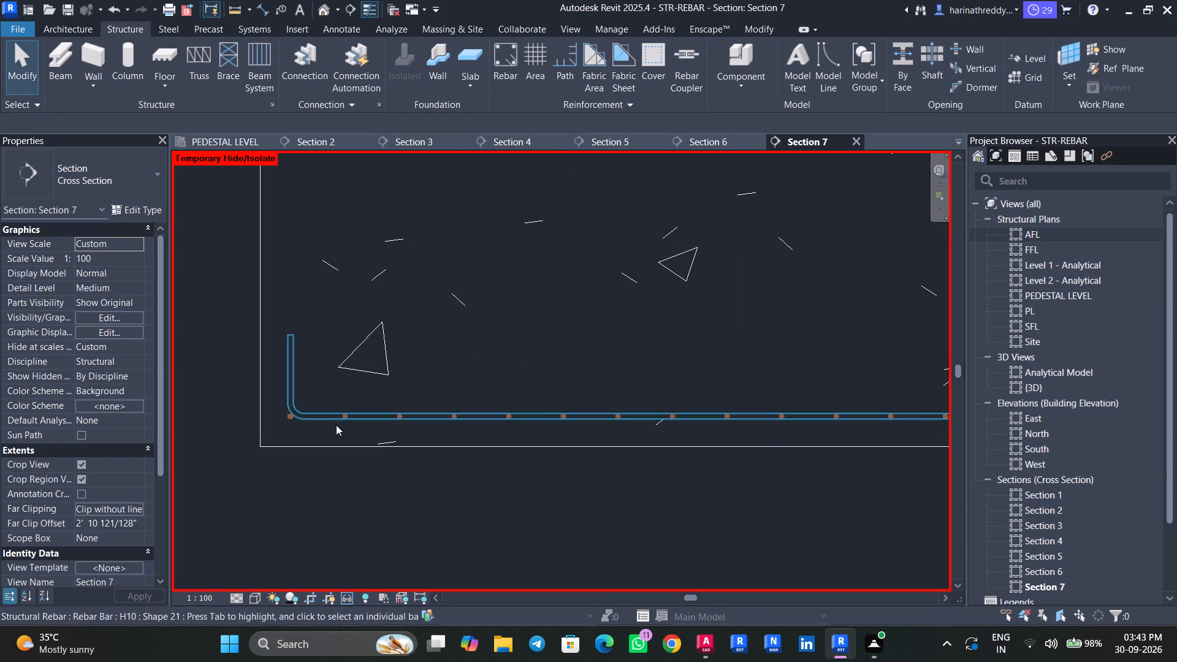
# Pull both ends of the perpendicular bar set slightly inward from the upturned legs of the crossing bar.
pyautogui.click(347, 414)
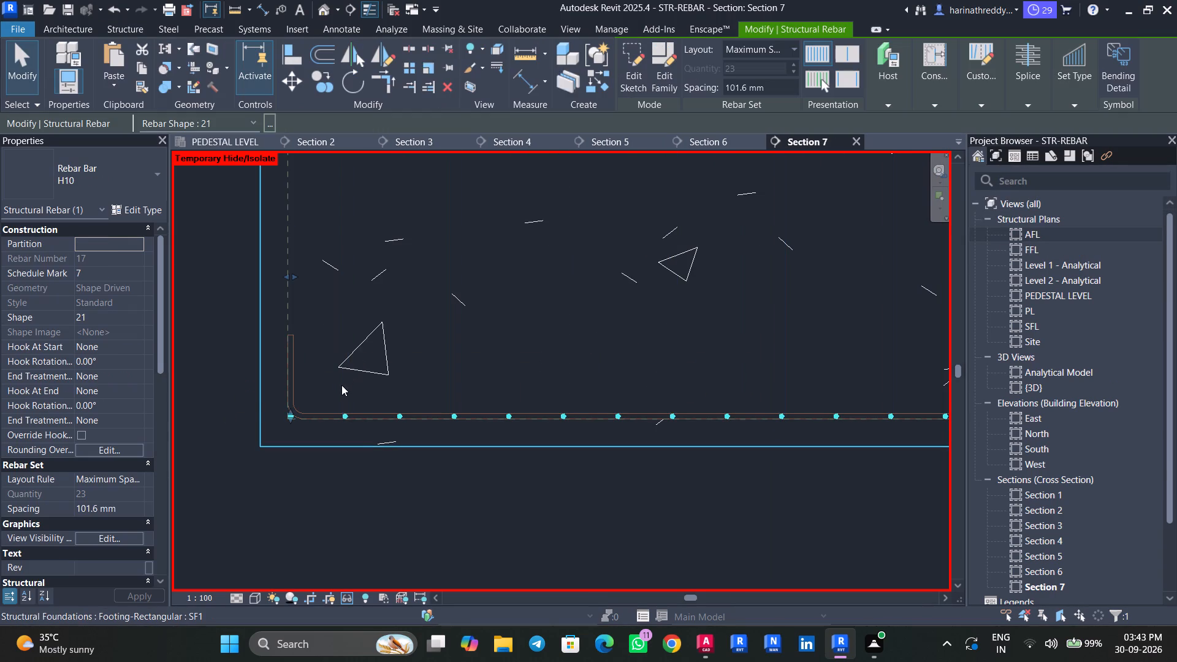
pyautogui.scroll(-4, 326, 376)
pyautogui.moveTo(307, 318); pyautogui.dragTo(318, 321)
pyautogui.moveTo(558, 502); pyautogui.dragTo(243, 500, button='middle')
pyautogui.click(668, 316)
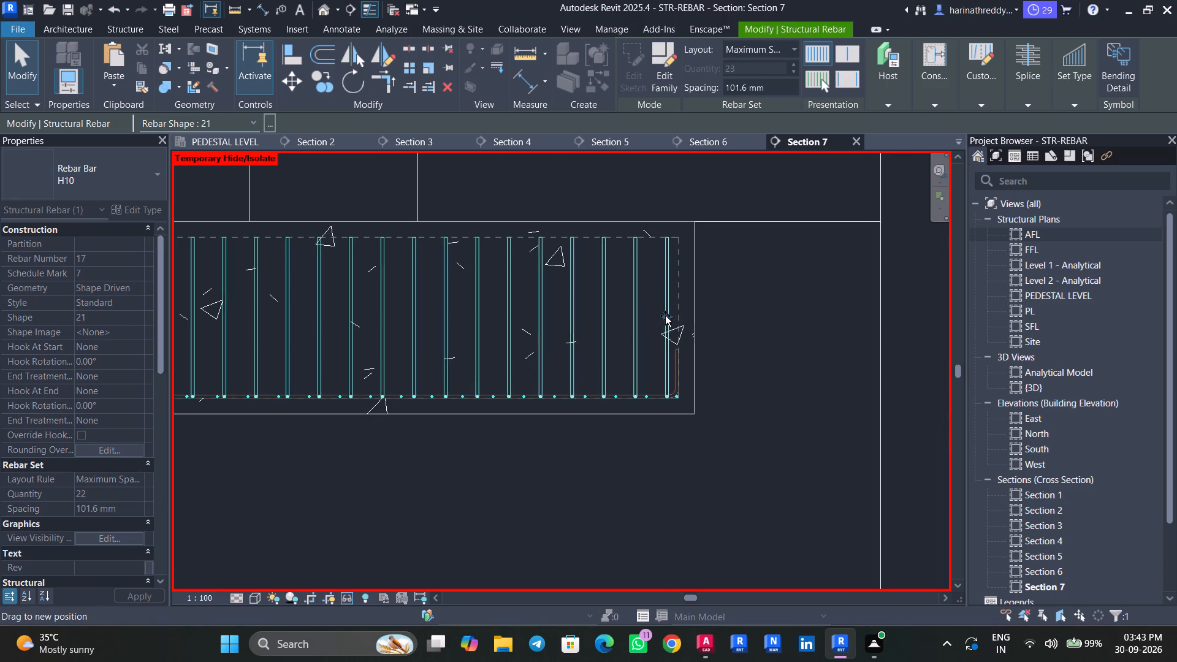
pyautogui.moveTo(392, 520); pyautogui.dragTo(482, 458, button='middle')
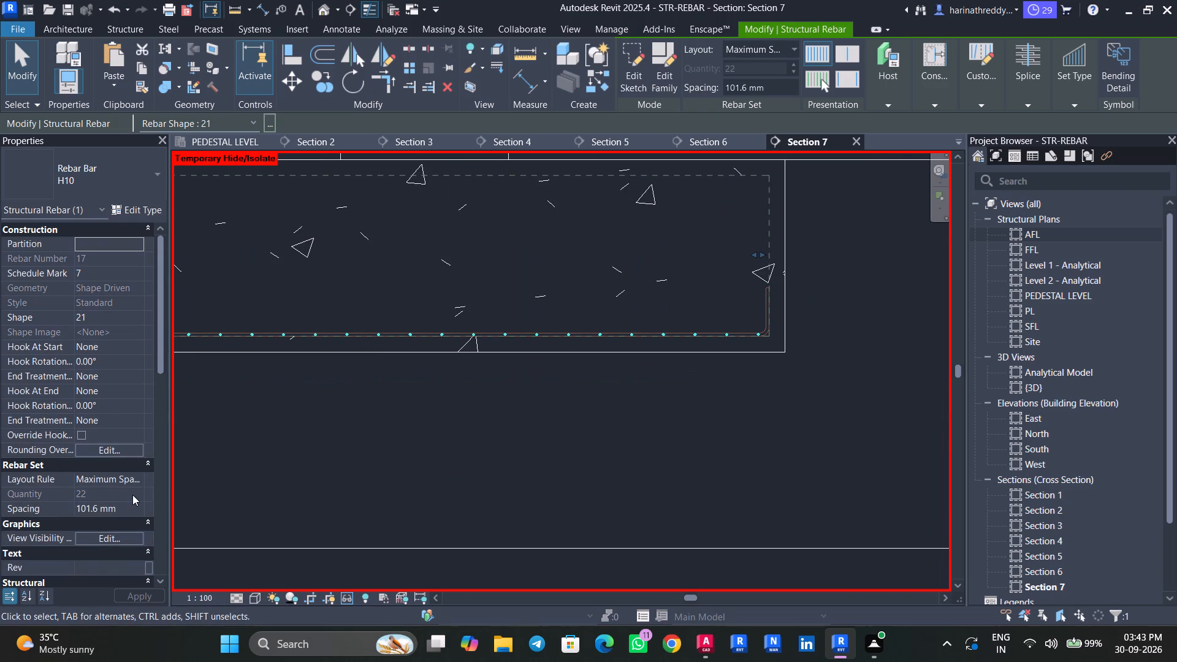
# Set leg dimensions A and C of the perpendicular bar set to 6".
pyautogui.scroll(-4, 132, 495)
pyautogui.click(139, 491)
pyautogui.moveTo(139, 491); pyautogui.dragTo(48, 501)
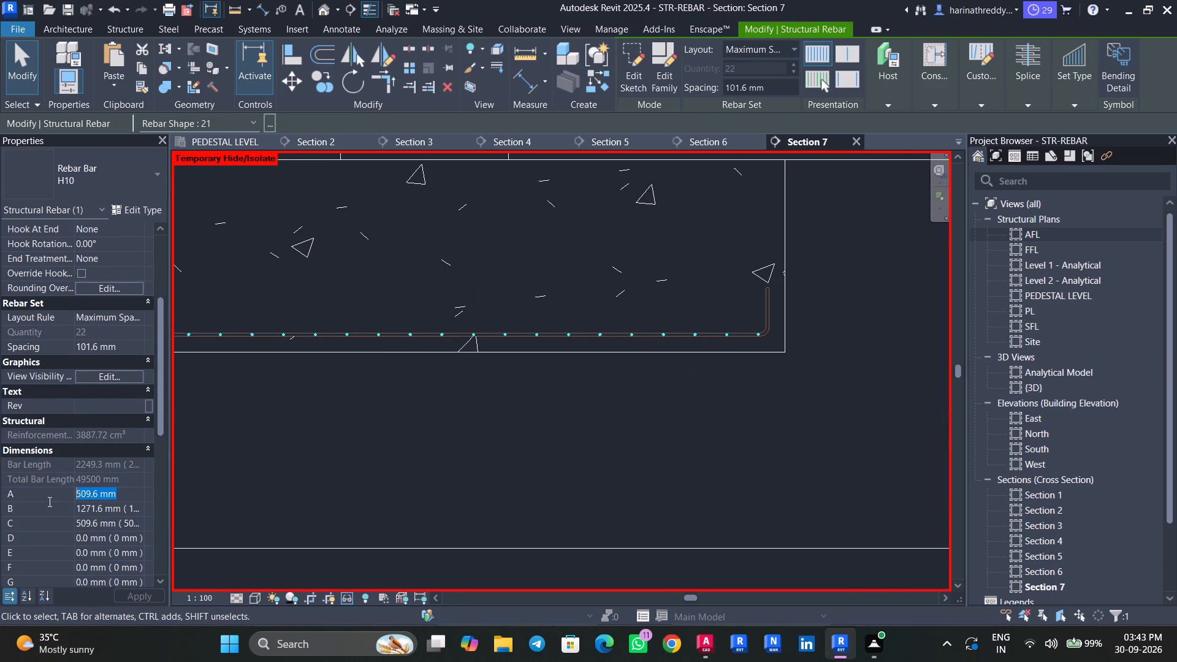
pyautogui.moveTo(48, 501); pyautogui.dragTo(48, 501)
pyautogui.write('6"')
pyautogui.press('Return')
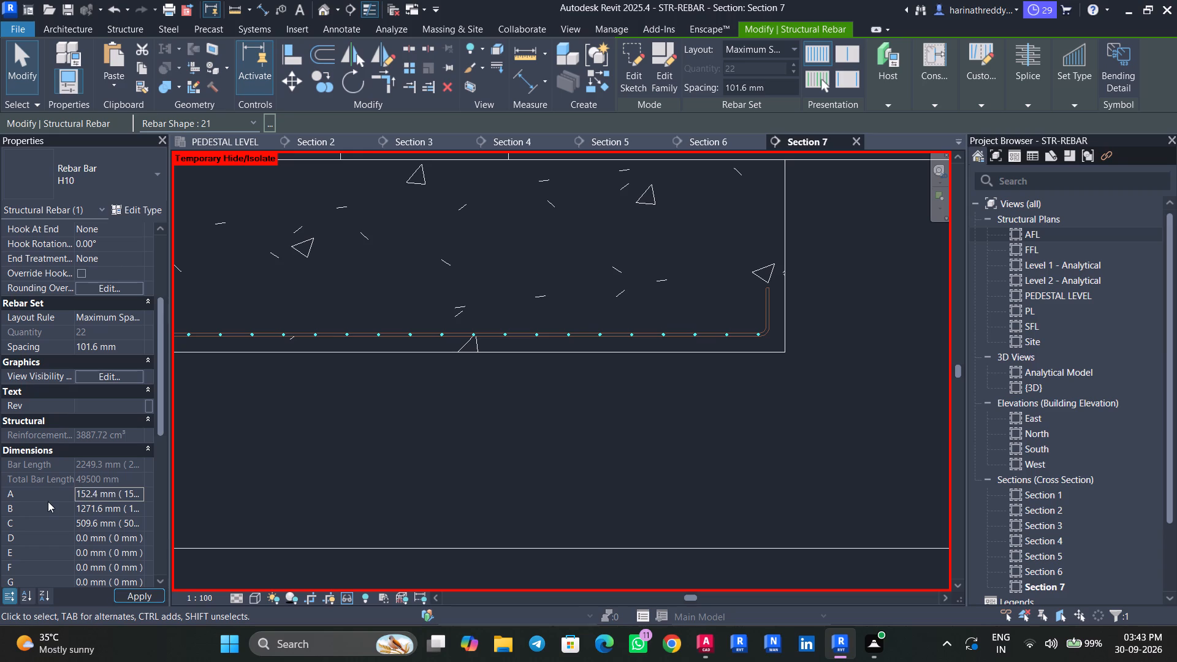
pyautogui.click(139, 519)
pyautogui.moveTo(139, 519); pyautogui.dragTo(18, 519)
pyautogui.press('6')
pyautogui.hotkey('shift', '"')
pyautogui.press('Return')
pyautogui.click(113, 596)
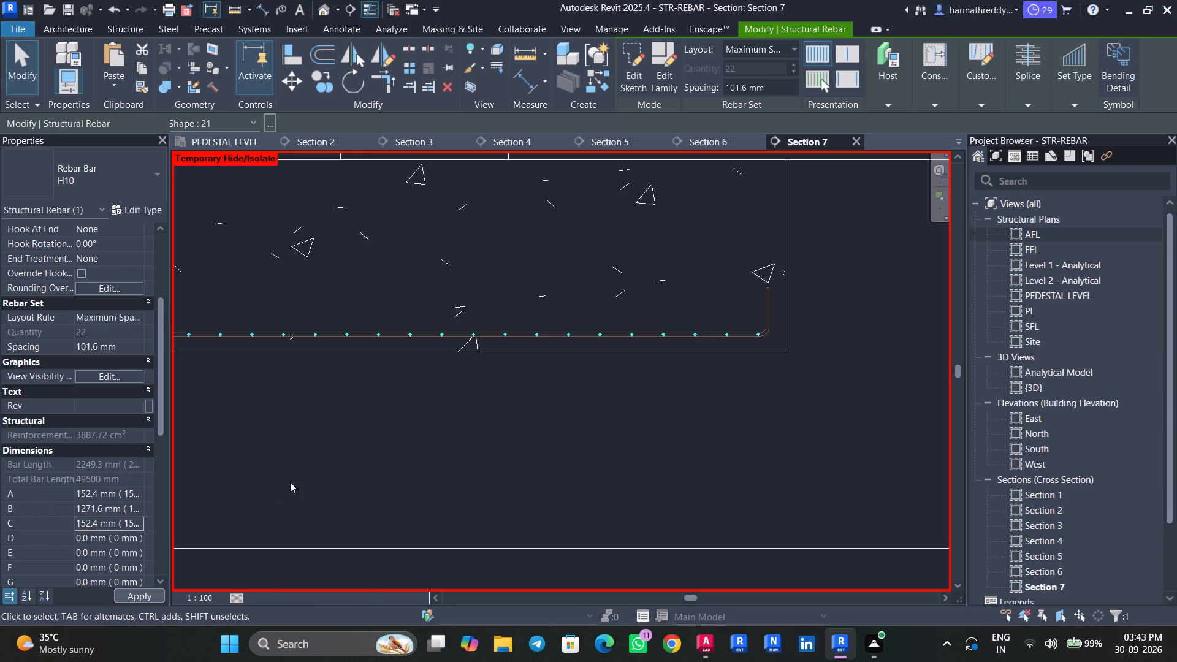
pyautogui.scroll(-3, 278, 443)
pyautogui.moveTo(280, 443); pyautogui.dragTo(460, 468, button='middle')
pyautogui.press('Escape')
pyautogui.press('Escape')
pyautogui.press('Escape')
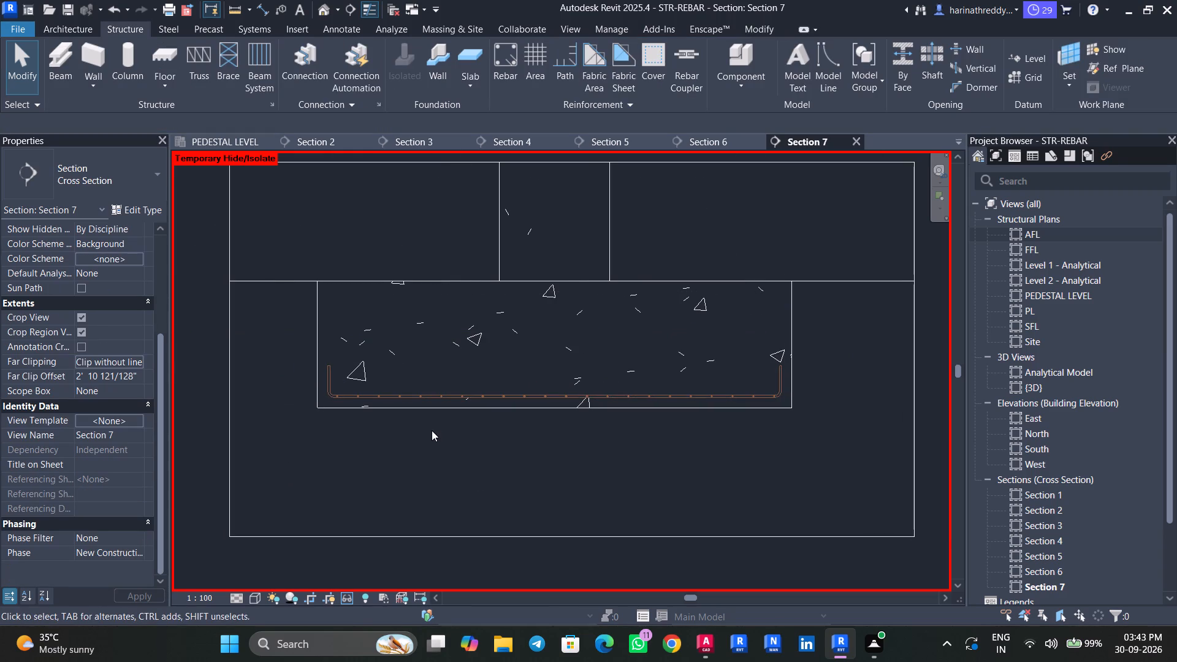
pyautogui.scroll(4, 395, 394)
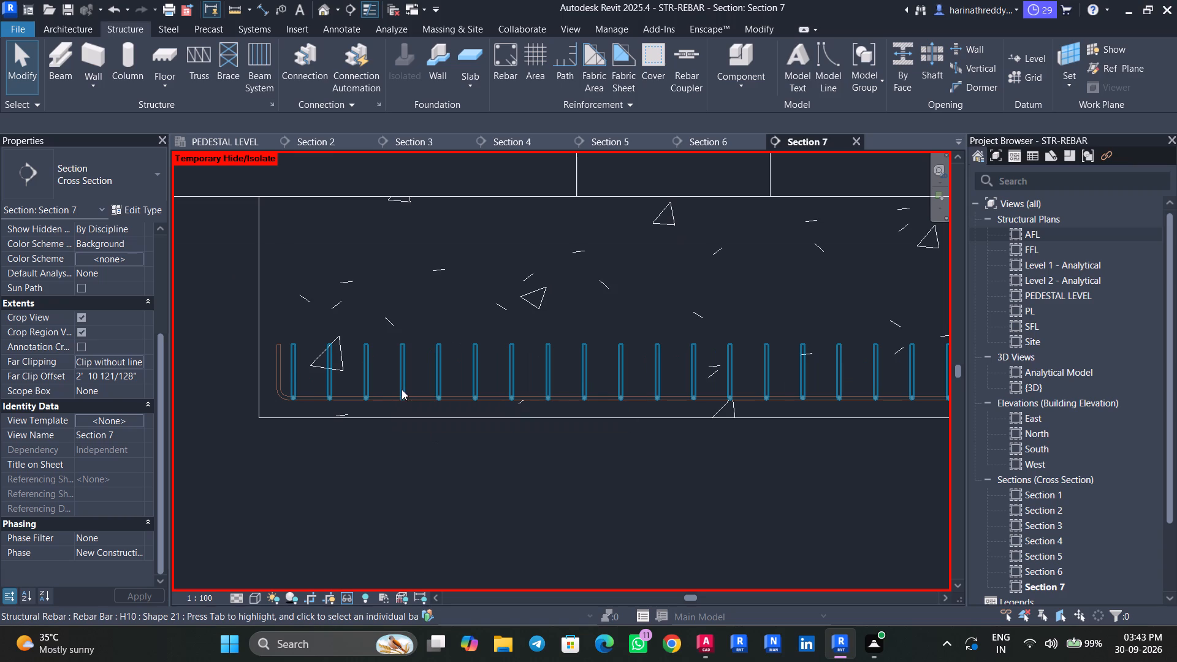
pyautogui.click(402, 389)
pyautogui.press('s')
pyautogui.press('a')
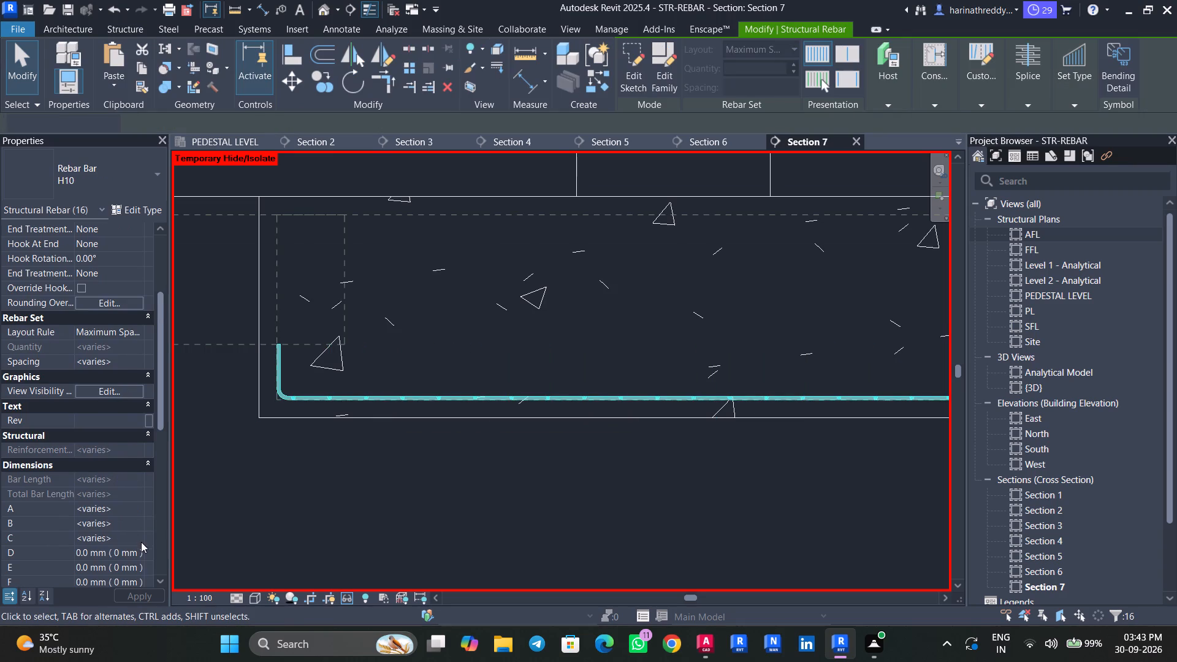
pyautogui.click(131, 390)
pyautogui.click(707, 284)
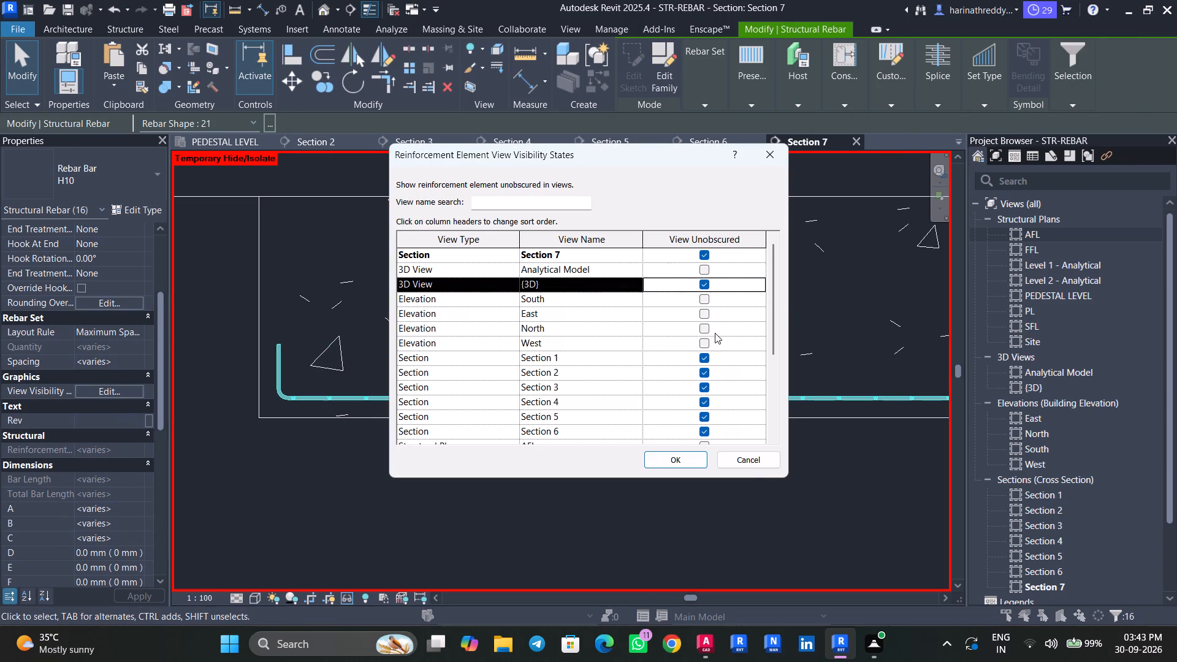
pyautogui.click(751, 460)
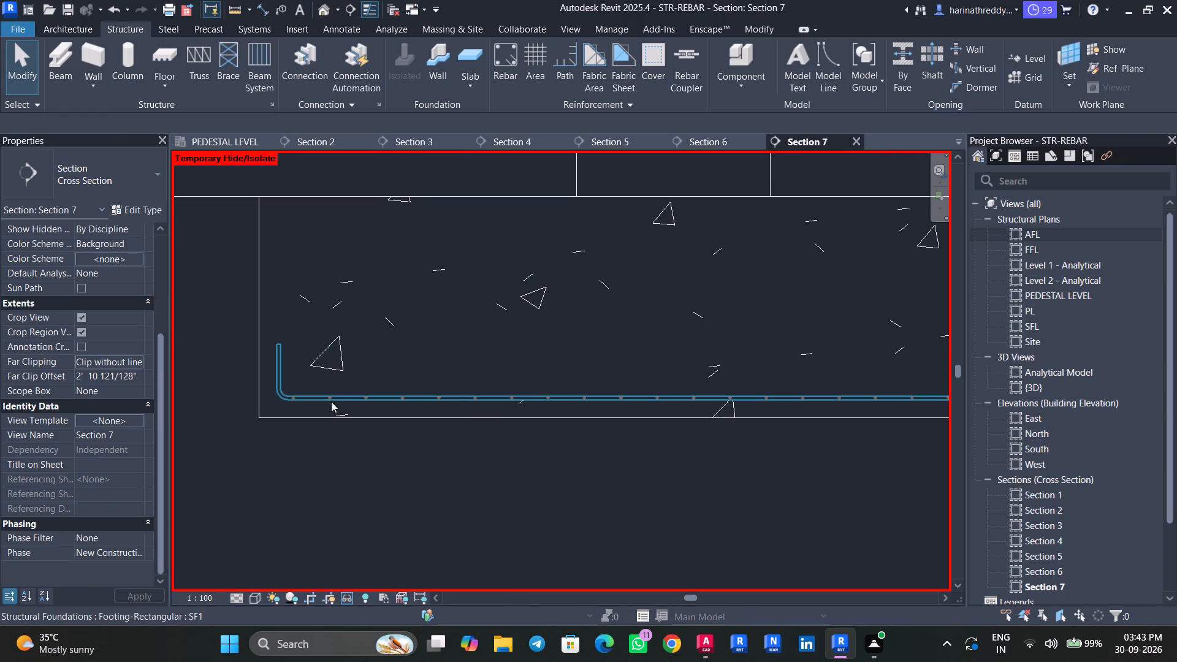
# Select all instances of the H10 rebar and make them unobscured in the {3D} view.
pyautogui.click(336, 394)
pyautogui.write('SA')
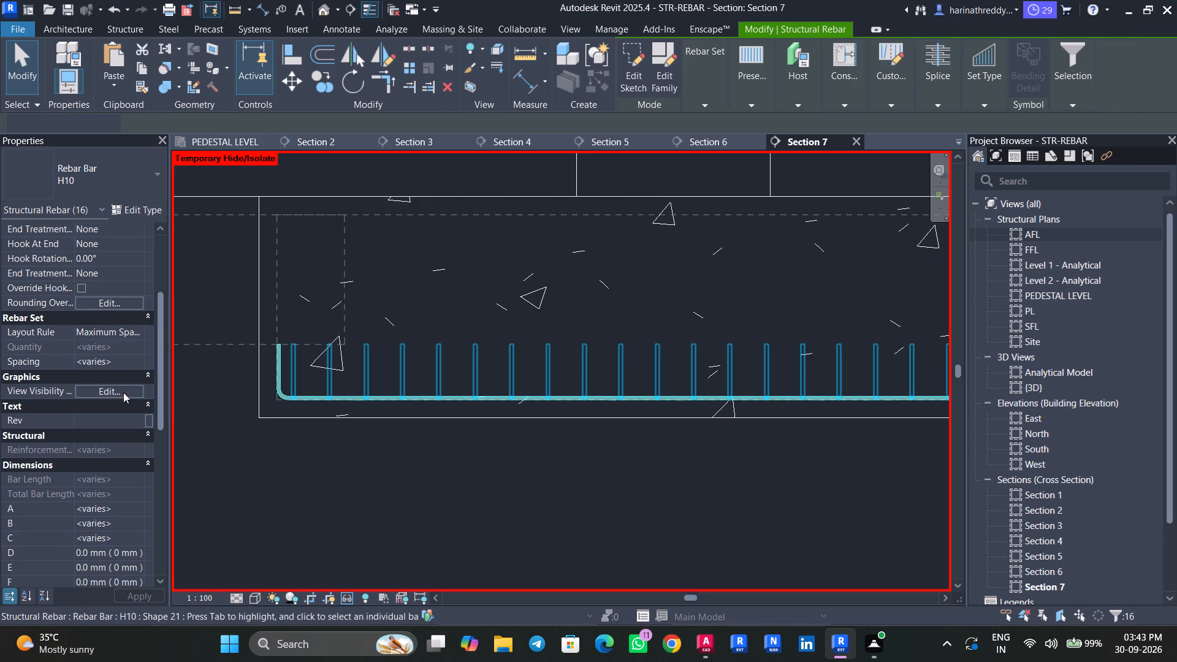
pyautogui.click(123, 383)
pyautogui.click(131, 379)
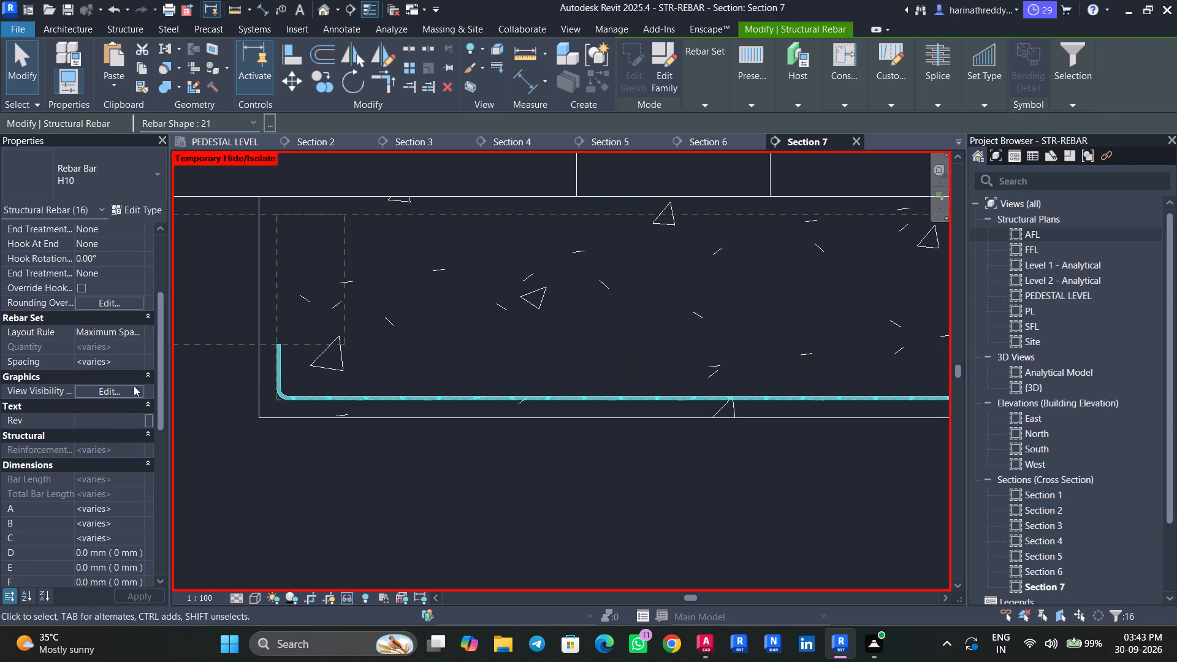
pyautogui.click(134, 392)
pyautogui.click(703, 284)
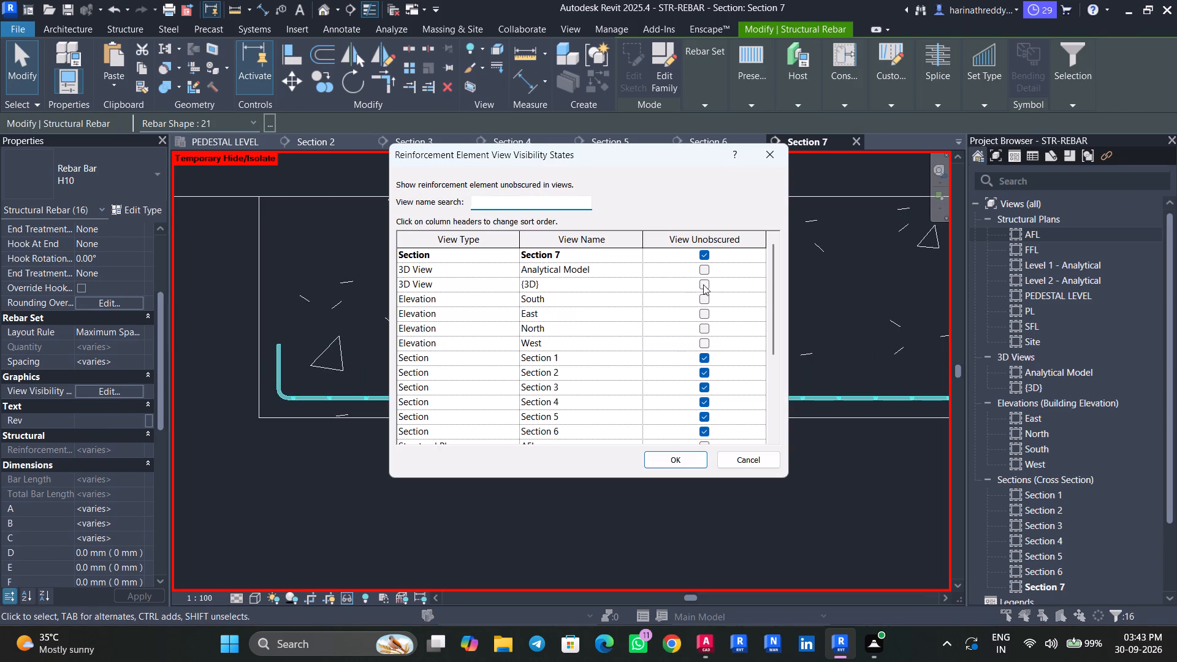
pyautogui.click(679, 465)
pyautogui.press('Escape')
pyautogui.press('Escape')
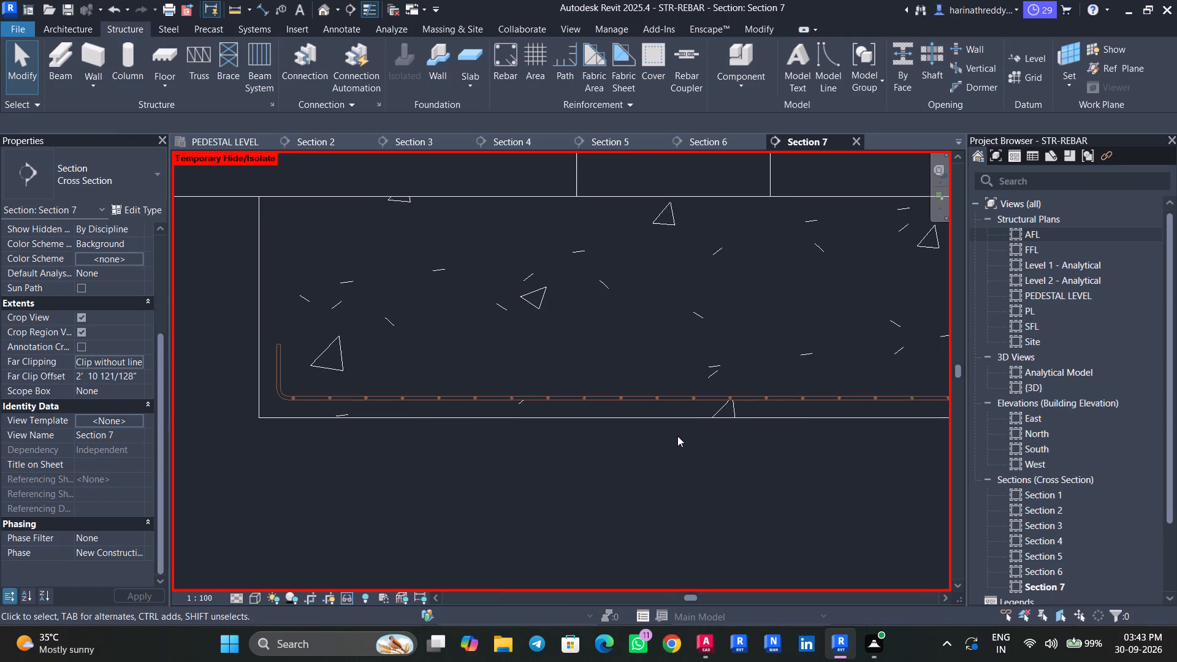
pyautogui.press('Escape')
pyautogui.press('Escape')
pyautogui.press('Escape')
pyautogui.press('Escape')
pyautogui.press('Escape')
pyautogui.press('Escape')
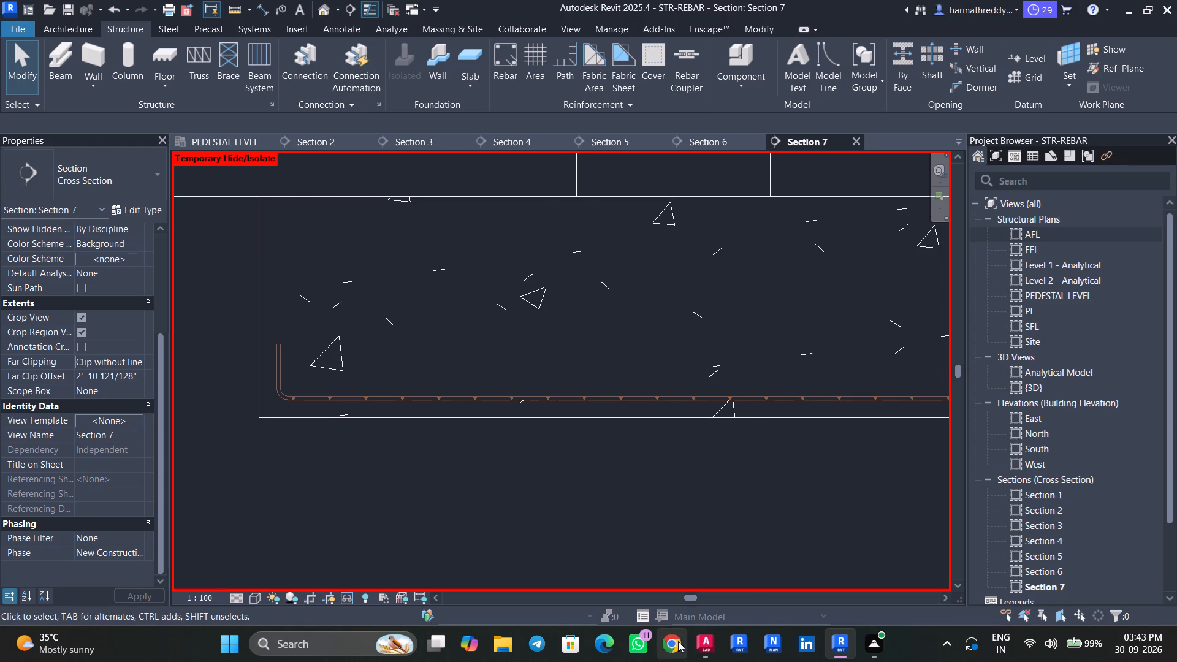
# Switch to AutoCAD and look up footing F4's bottom reinforcement along the longer and shorter sides in the footing schedule.
pyautogui.click(717, 645)
pyautogui.moveTo(468, 473); pyautogui.dragTo(245, 451, button='middle')
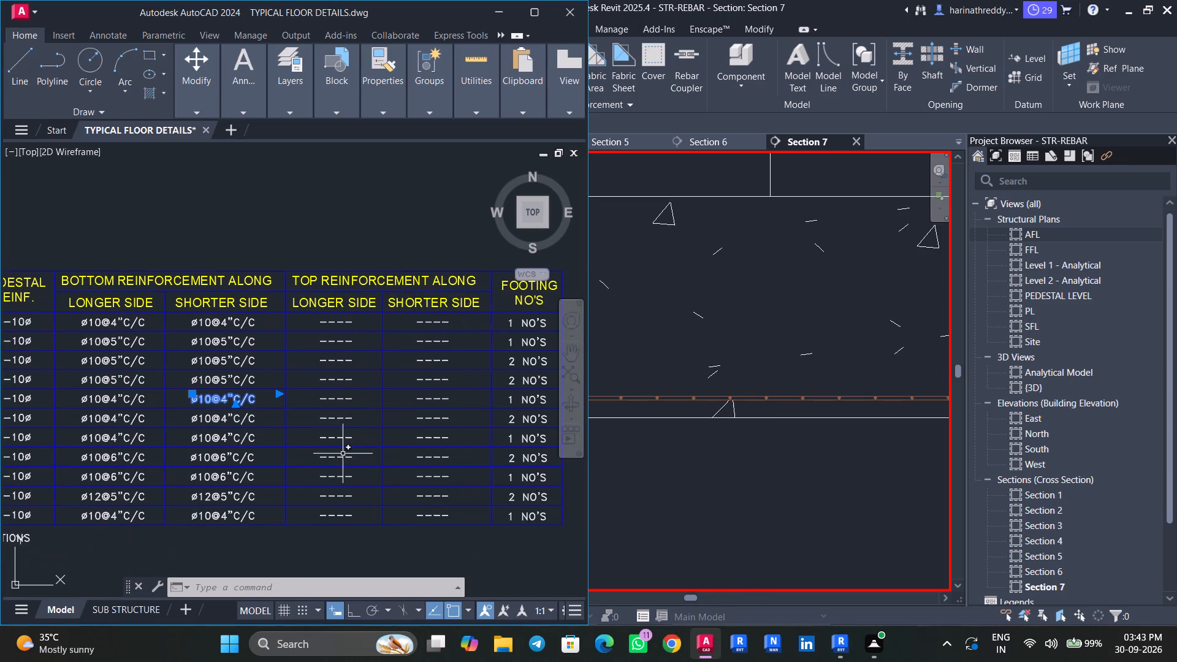
pyautogui.moveTo(376, 460); pyautogui.dragTo(356, 460, button='middle')
pyautogui.moveTo(356, 460); pyautogui.dragTo(552, 479, button='middle')
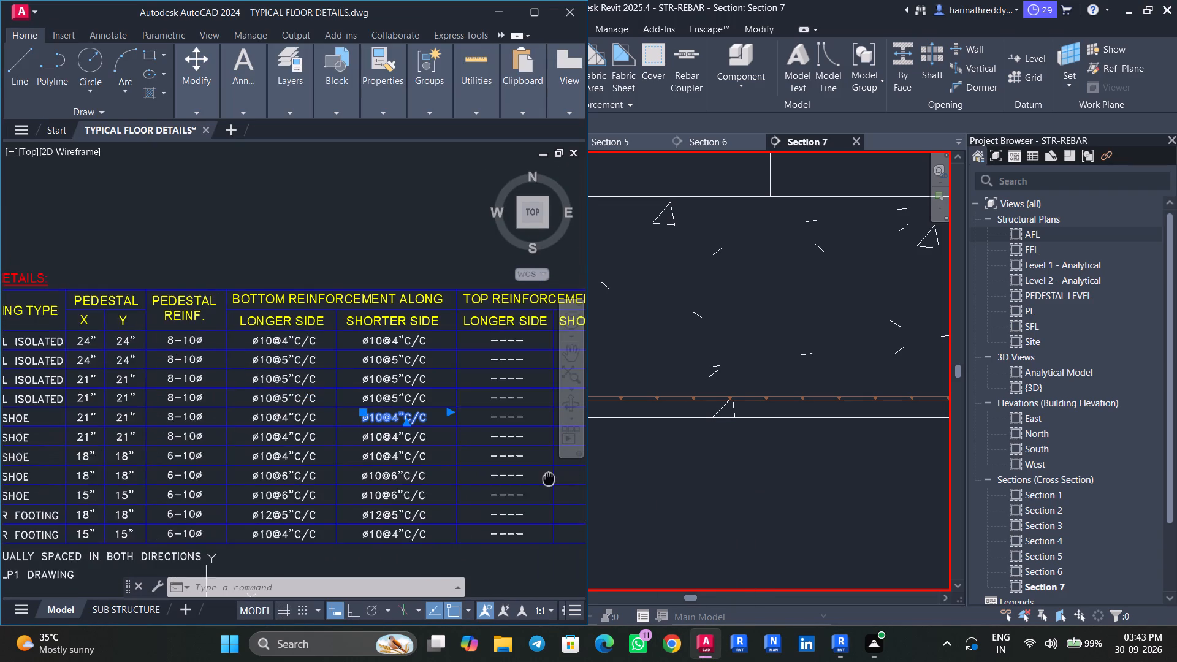
pyautogui.moveTo(552, 479); pyautogui.dragTo(734, 492, button='middle')
pyautogui.moveTo(469, 489); pyautogui.dragTo(615, 496, button='middle')
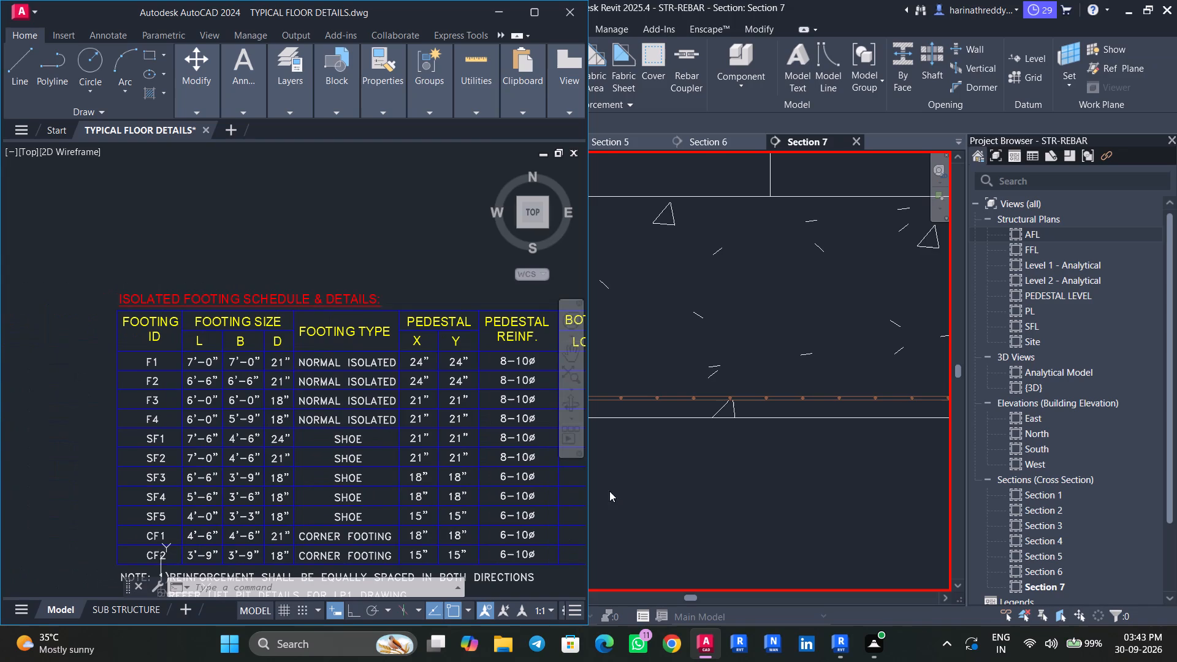
pyautogui.moveTo(357, 418); pyautogui.dragTo(144, 386, button='middle')
pyautogui.click(384, 390)
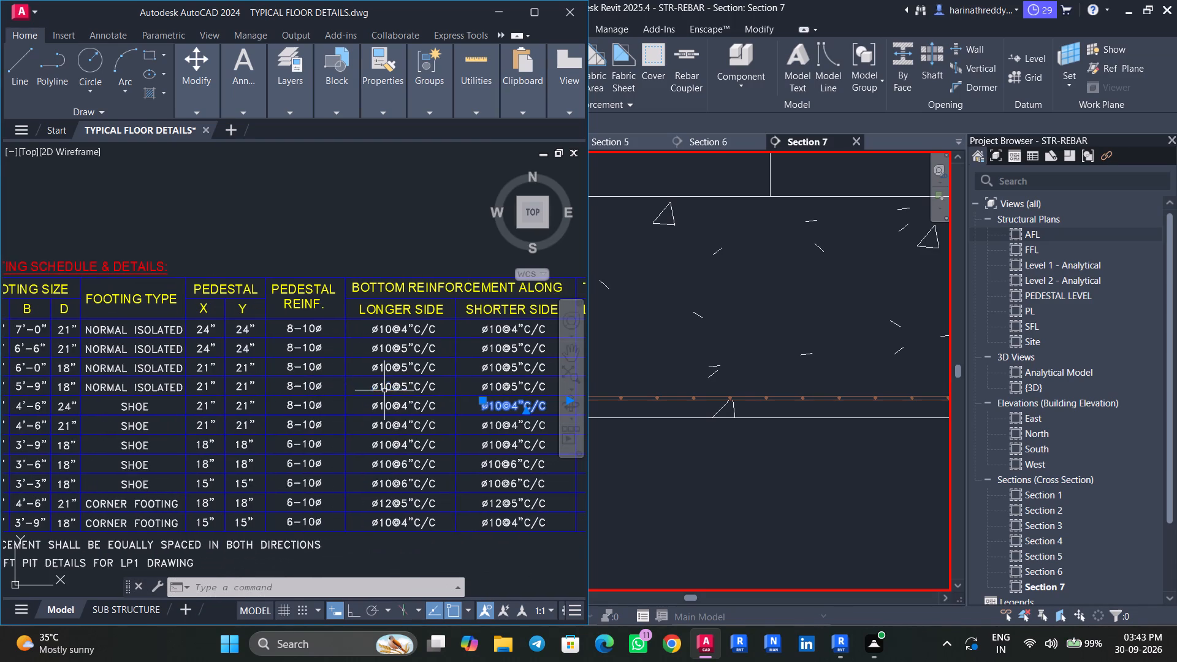
pyautogui.moveTo(437, 393); pyautogui.dragTo(367, 397, button='middle')
pyautogui.click(419, 387)
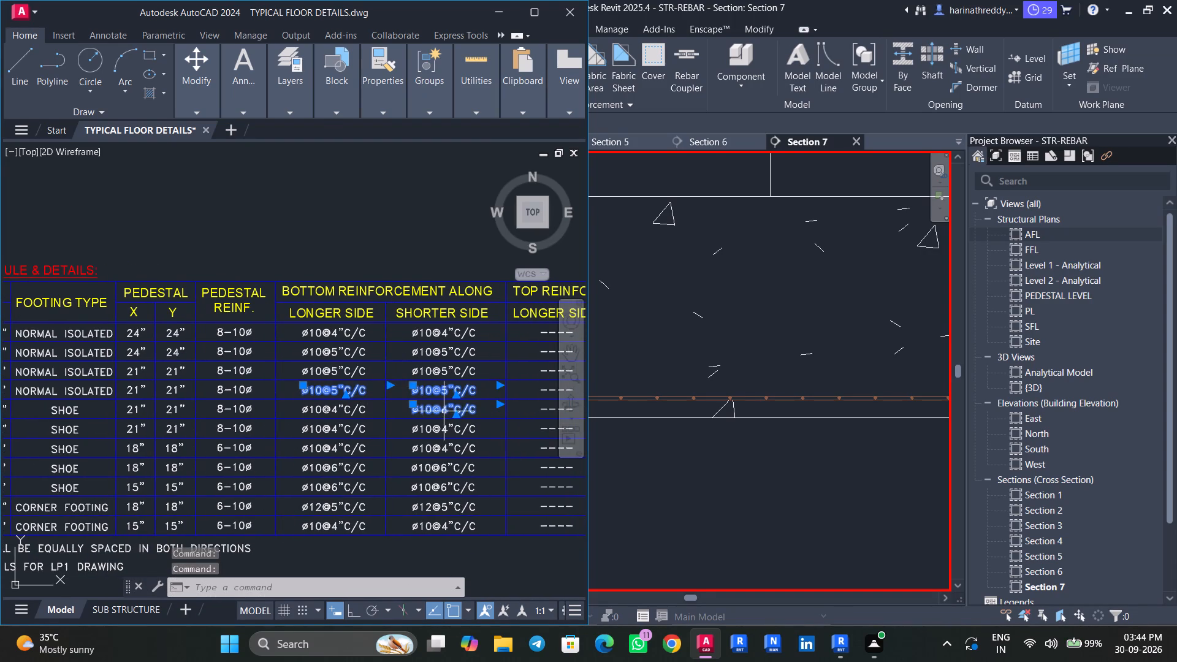
pyautogui.click(444, 411)
pyautogui.keyDown('shift'); pyautogui.click(432, 406); pyautogui.keyUp('shift')
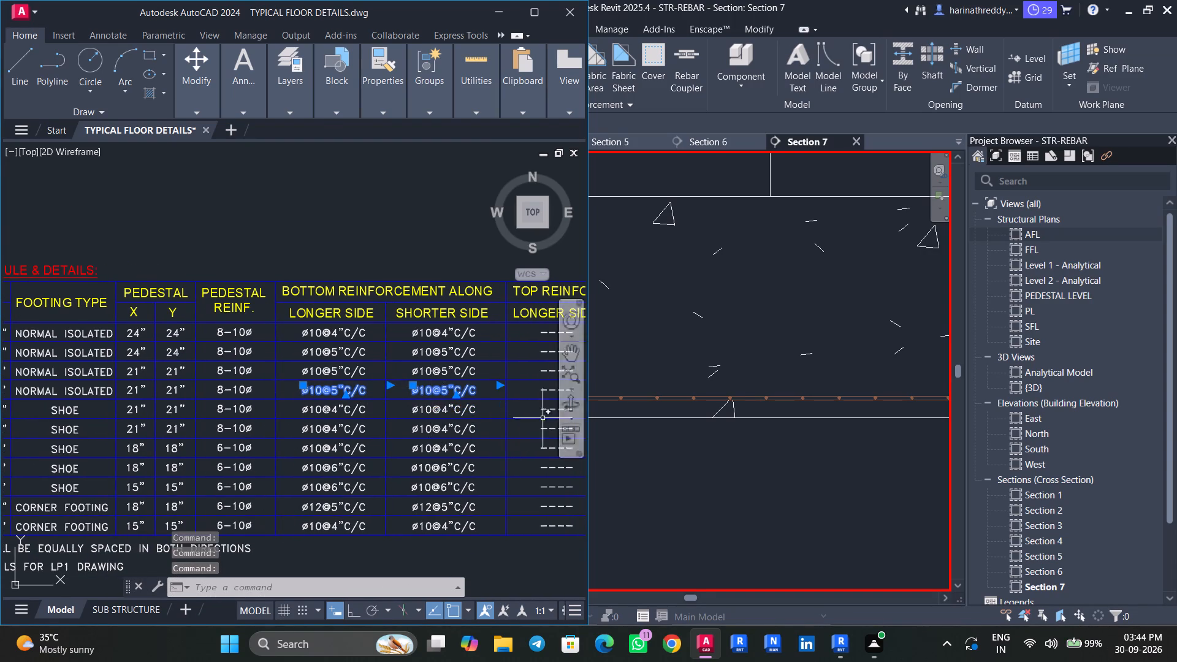
pyautogui.moveTo(468, 424); pyautogui.dragTo(275, 427, button='middle')
pyautogui.scroll(-2, 275, 426)
pyautogui.scroll(1, 275, 426)
pyautogui.moveTo(277, 426); pyautogui.dragTo(378, 431, button='middle')
pyautogui.scroll(2, 305, 428)
pyautogui.moveTo(304, 428); pyautogui.dragTo(316, 433, button='middle')
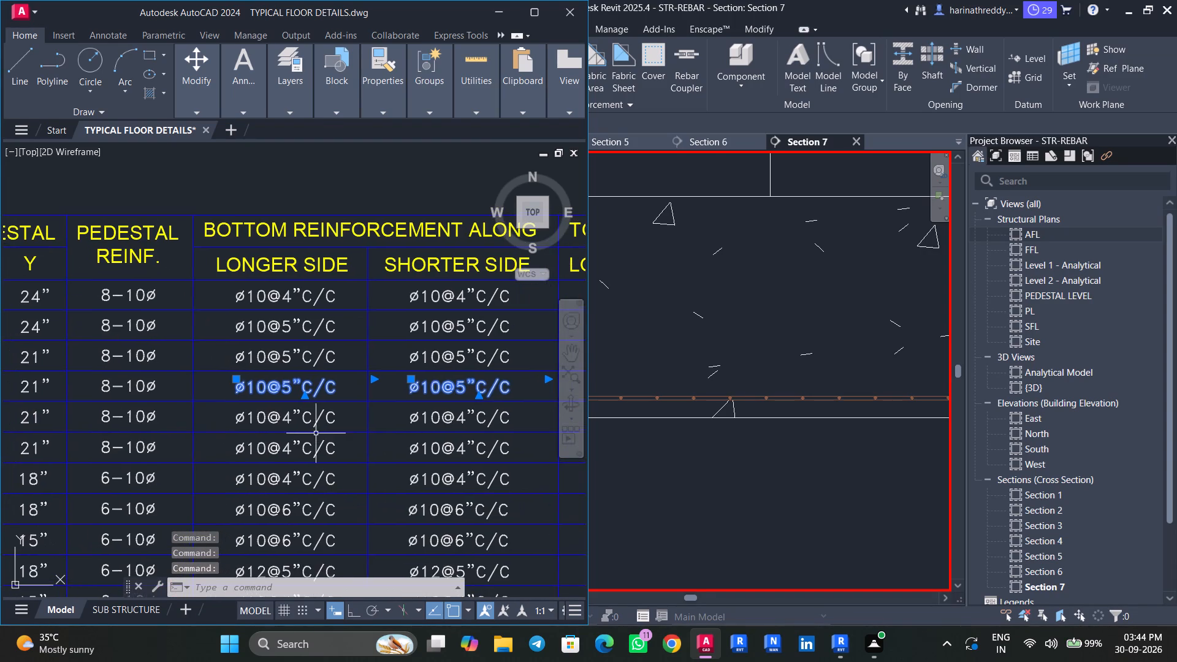
pyautogui.click(486, 3)
# In Revit's AFL structural plan, draw a section across the F4 footing at column C3 on grid 5.
pyautogui.scroll(-3, 432, 246)
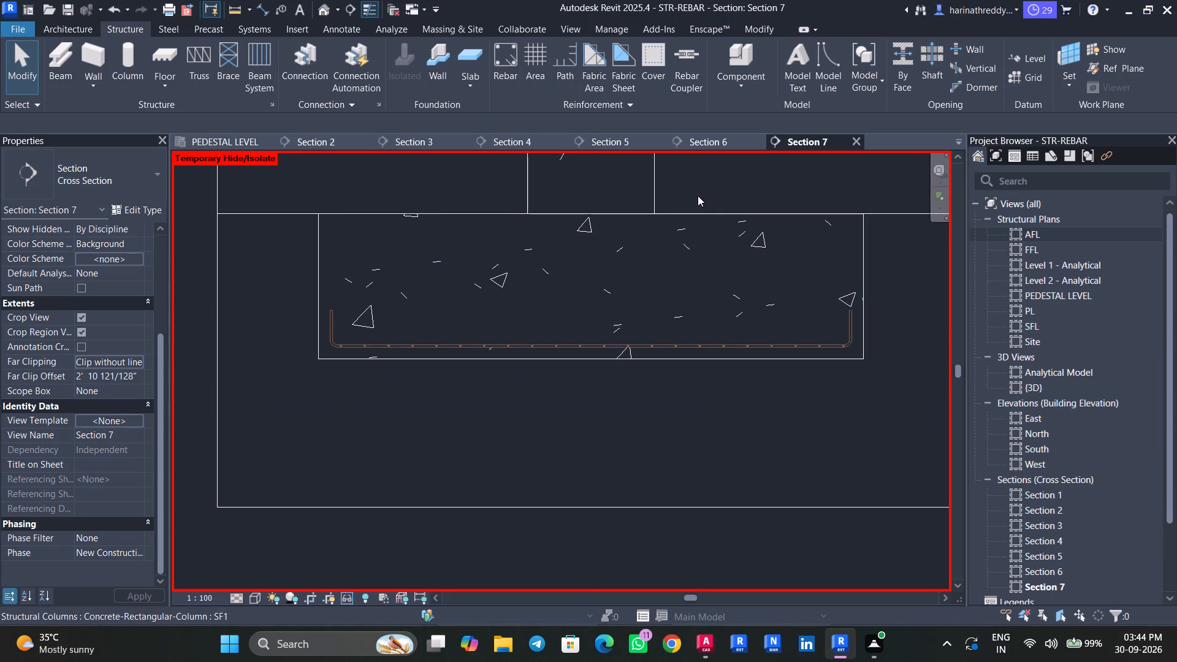
pyautogui.tripleClick(1023, 234)
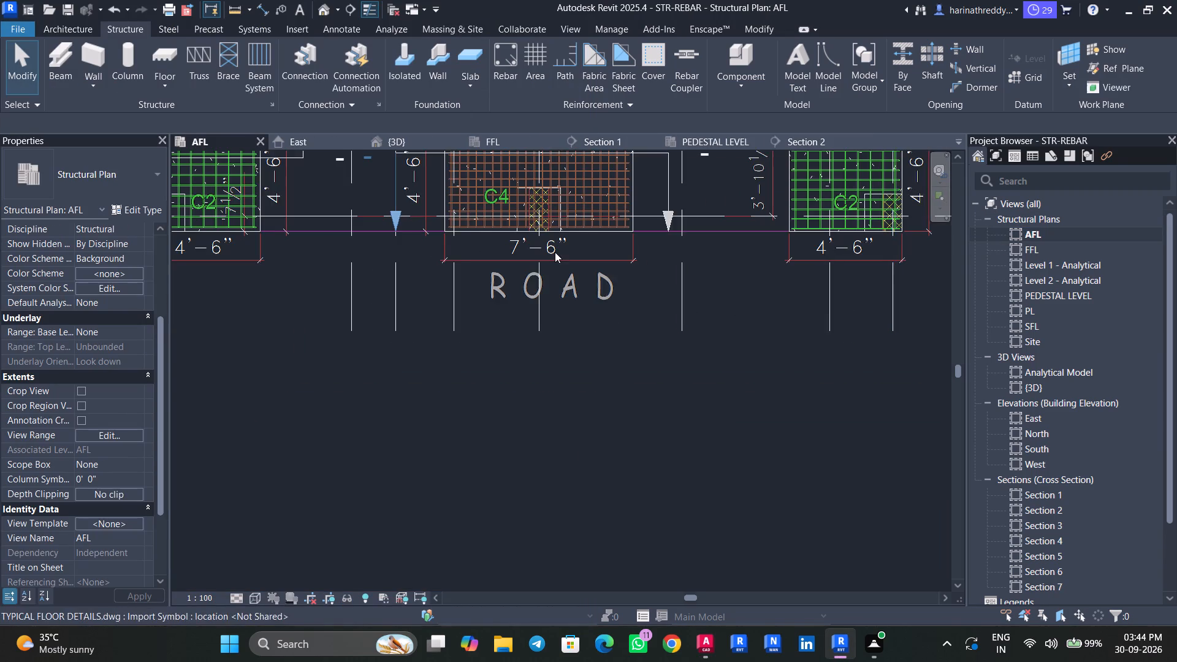
pyautogui.scroll(-5, 555, 252)
pyautogui.moveTo(566, 281); pyautogui.dragTo(601, 439, button='middle')
pyautogui.moveTo(553, 293); pyautogui.dragTo(597, 455, button='middle')
pyautogui.moveTo(560, 310); pyautogui.dragTo(598, 469, button='middle')
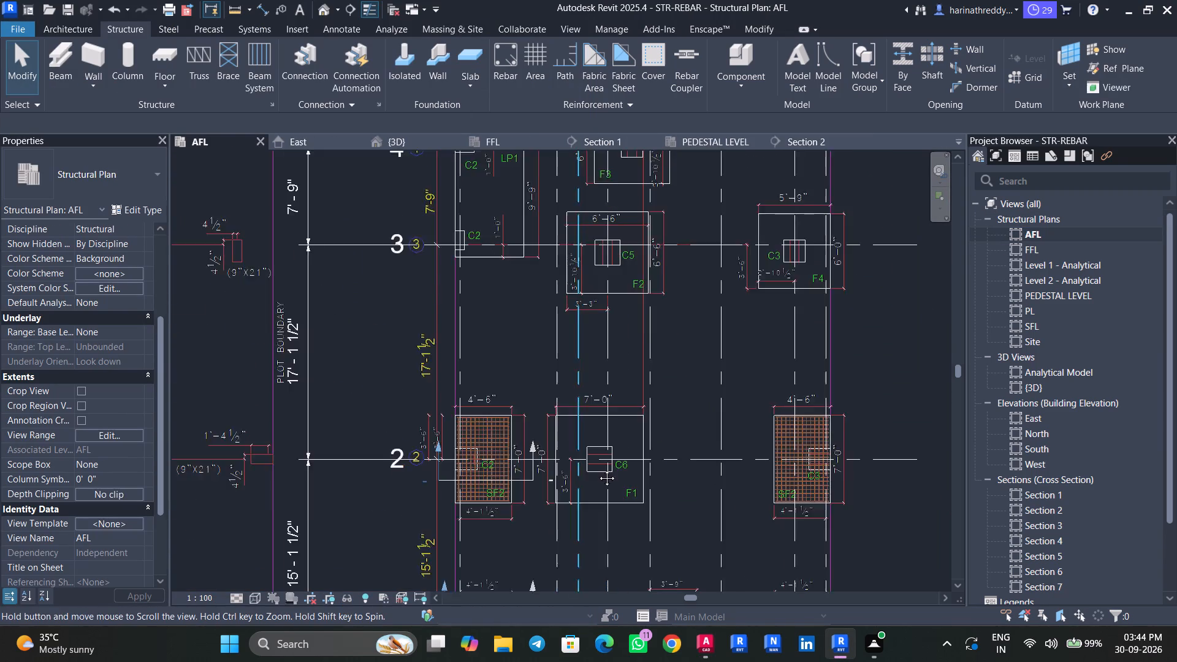
pyautogui.moveTo(598, 469); pyautogui.dragTo(599, 470, button='middle')
pyautogui.moveTo(543, 385); pyautogui.dragTo(554, 548, button='middle')
pyautogui.scroll(1, 554, 548)
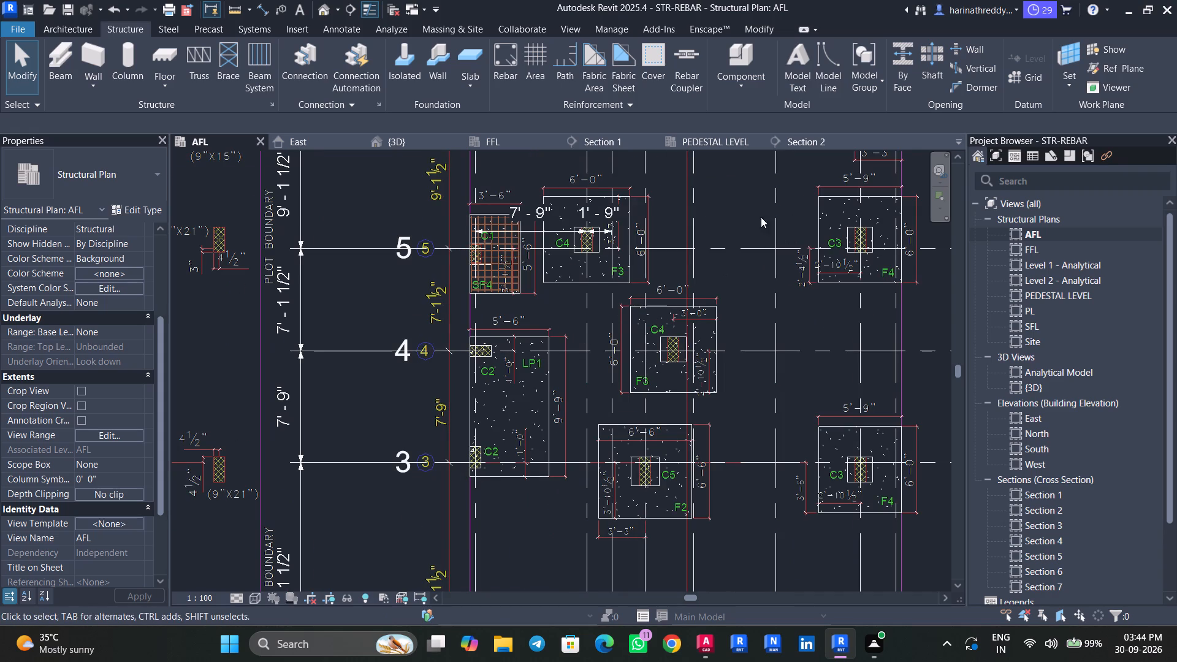
pyautogui.scroll(3, 800, 211)
pyautogui.moveTo(800, 210); pyautogui.dragTo(569, 279, button='middle')
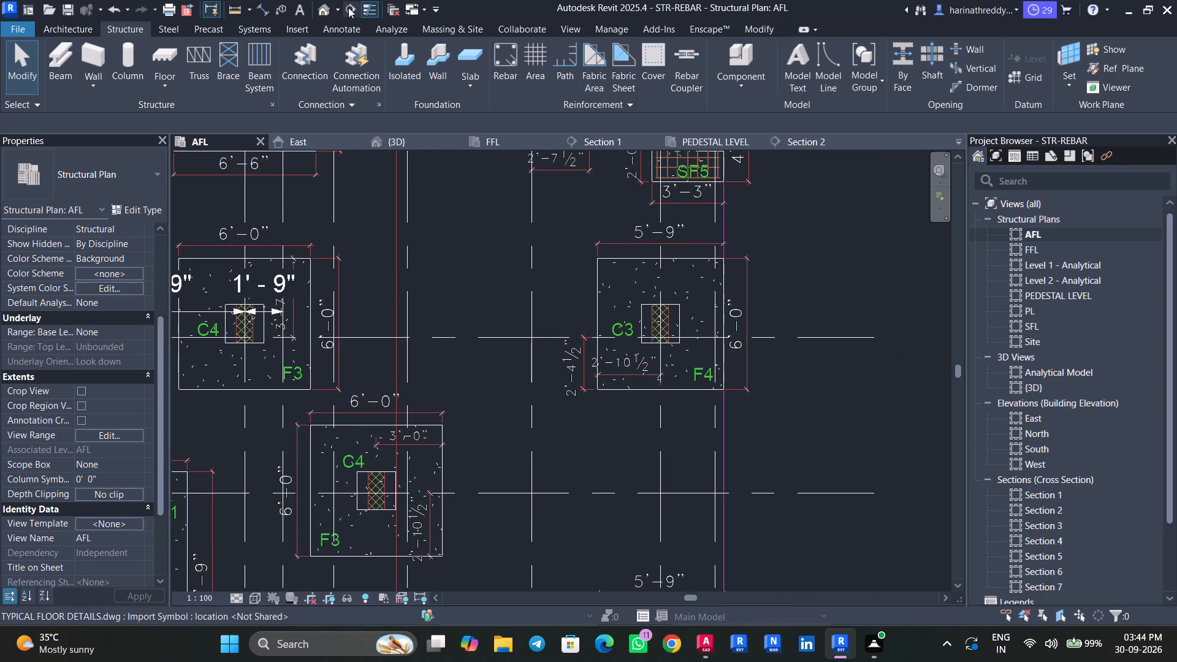
pyautogui.click(348, 7)
pyautogui.click(557, 327)
pyautogui.click(795, 330)
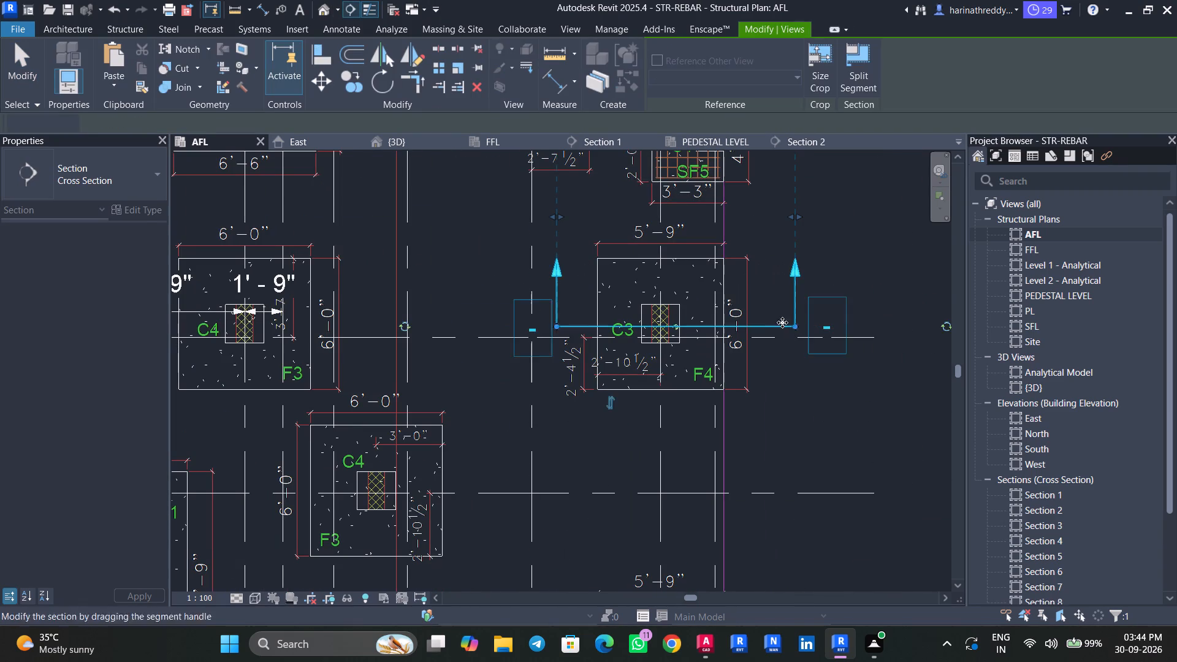
pyautogui.press('Escape')
# Pull the new section's far clip in to the F4 footing's far edge, about 3' 1" deep.
pyautogui.click(782, 325)
pyautogui.moveTo(763, 253); pyautogui.dragTo(757, 334, button='middle')
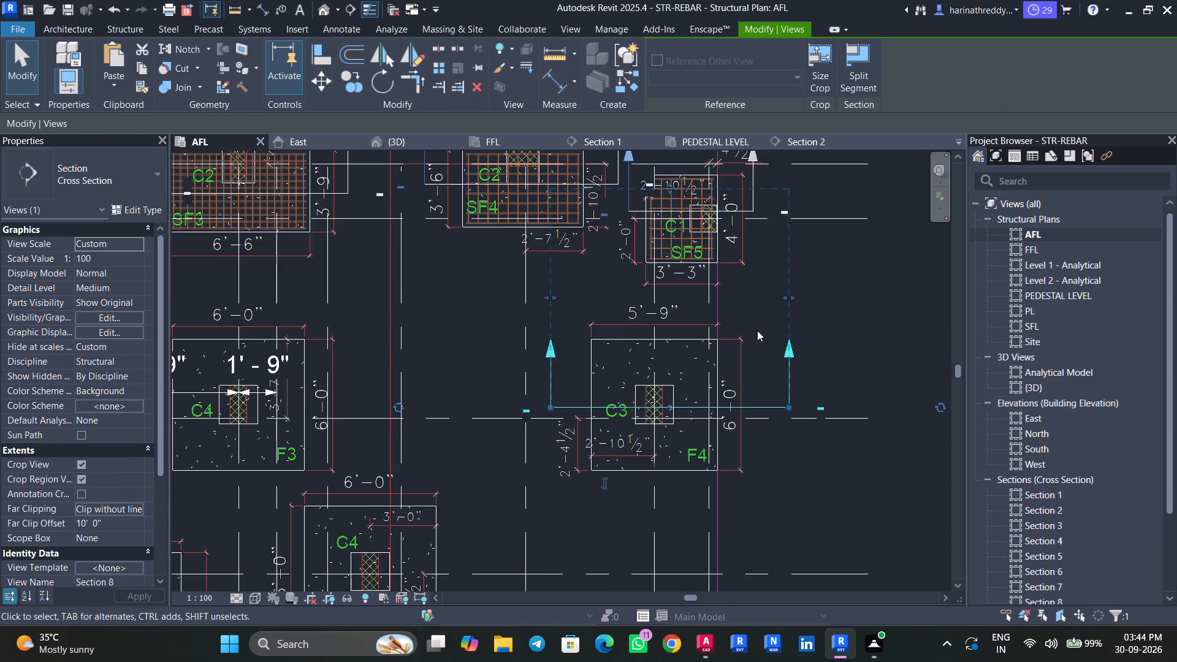
pyautogui.scroll(-3, 757, 330)
pyautogui.scroll(2, 705, 254)
pyautogui.moveTo(696, 230); pyautogui.dragTo(702, 362)
pyautogui.scroll(2, 783, 446)
pyautogui.scroll(-1, 783, 446)
pyautogui.scroll(1, 784, 446)
# Open the new section view and shrink its crop region from above and below to fit around the F4 footing.
pyautogui.rightClick(804, 357)
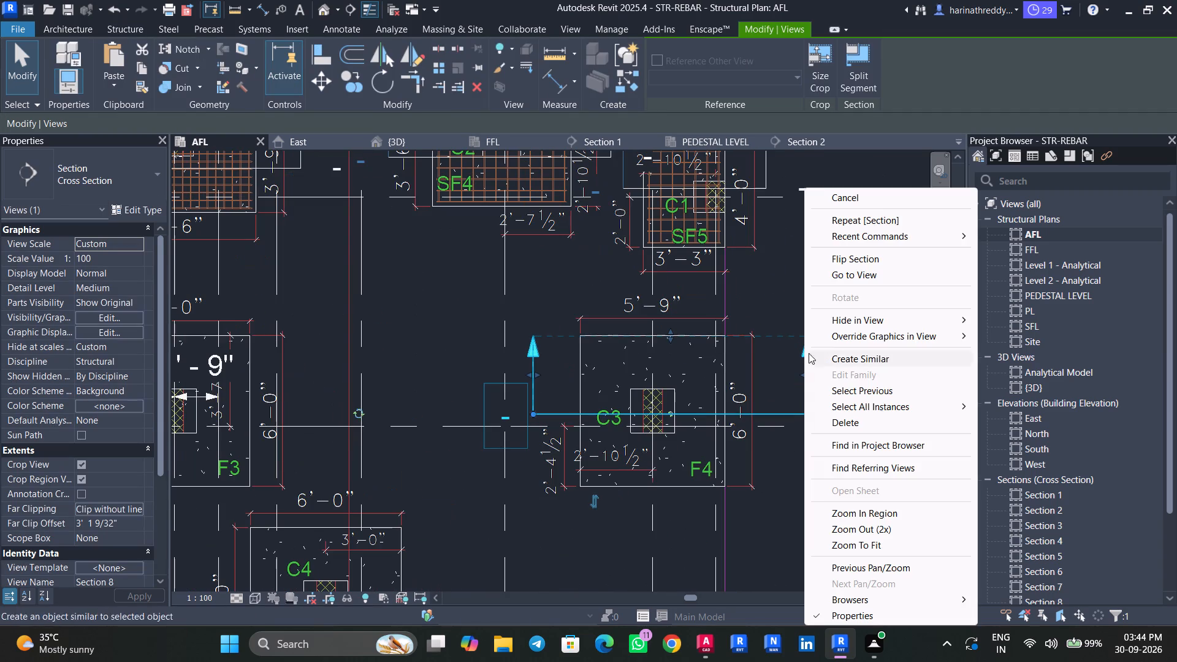
pyautogui.click(847, 279)
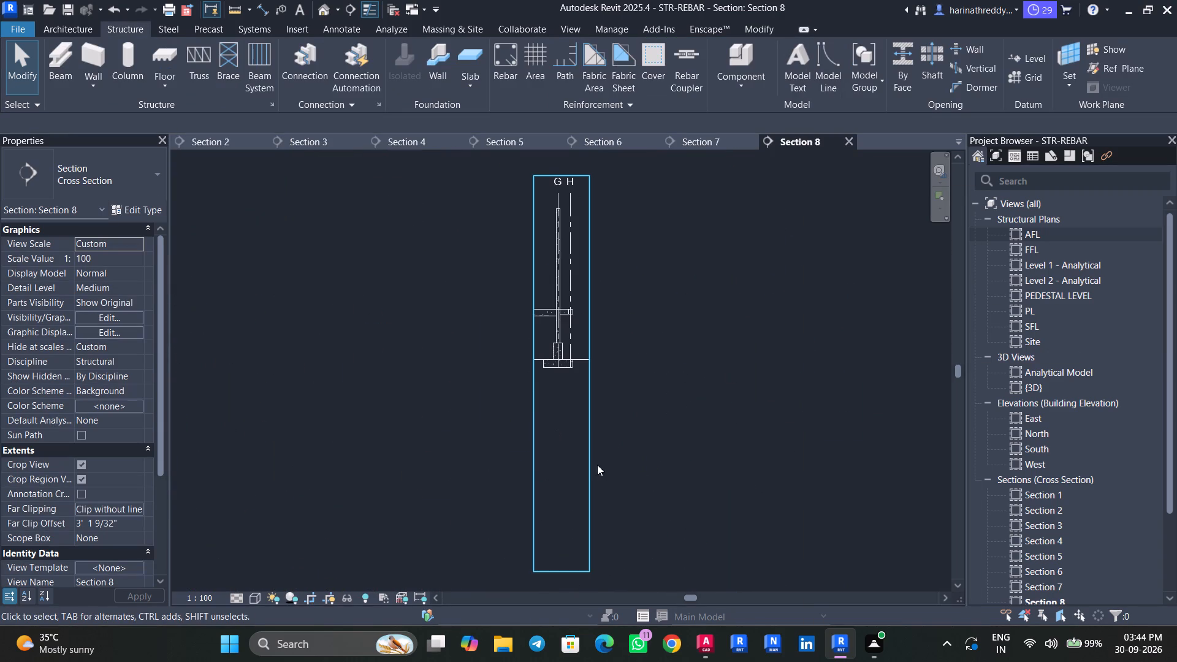
pyautogui.click(590, 476)
pyautogui.moveTo(561, 569); pyautogui.dragTo(558, 384)
pyautogui.scroll(4, 568, 181)
pyautogui.moveTo(557, 171); pyautogui.dragTo(606, 434)
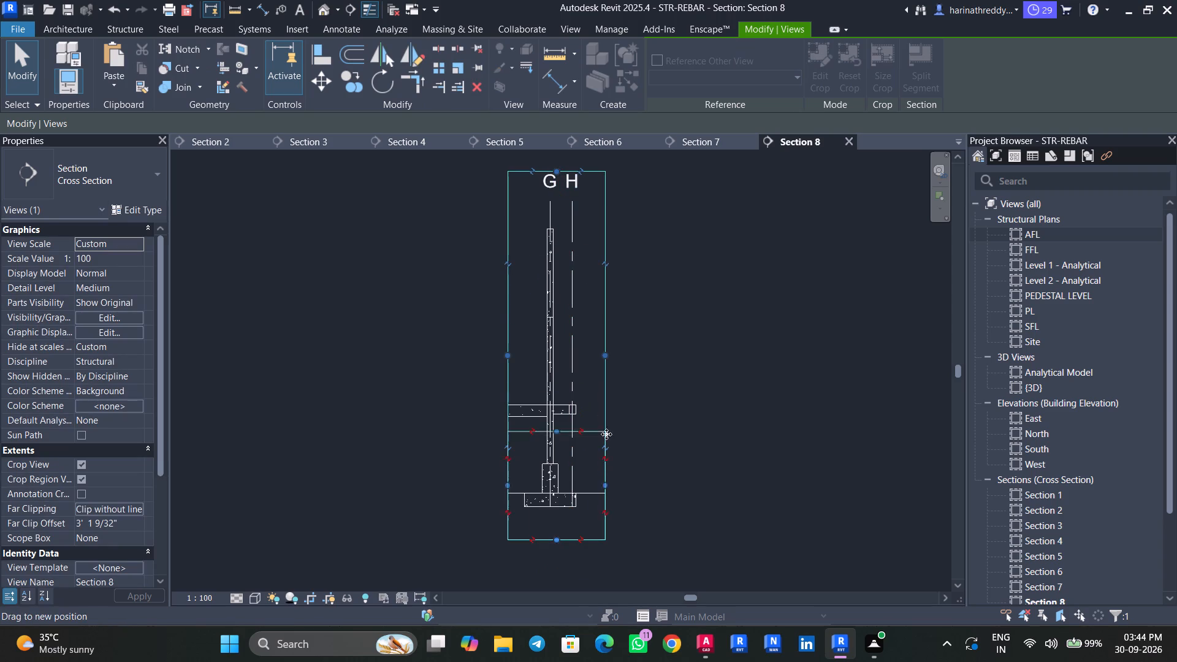
pyautogui.moveTo(606, 434); pyautogui.dragTo(606, 469)
pyautogui.scroll(4, 608, 446)
pyautogui.press('Escape')
# Temporarily hide grids G and H in the section view.
pyautogui.moveTo(648, 400); pyautogui.dragTo(394, 399)
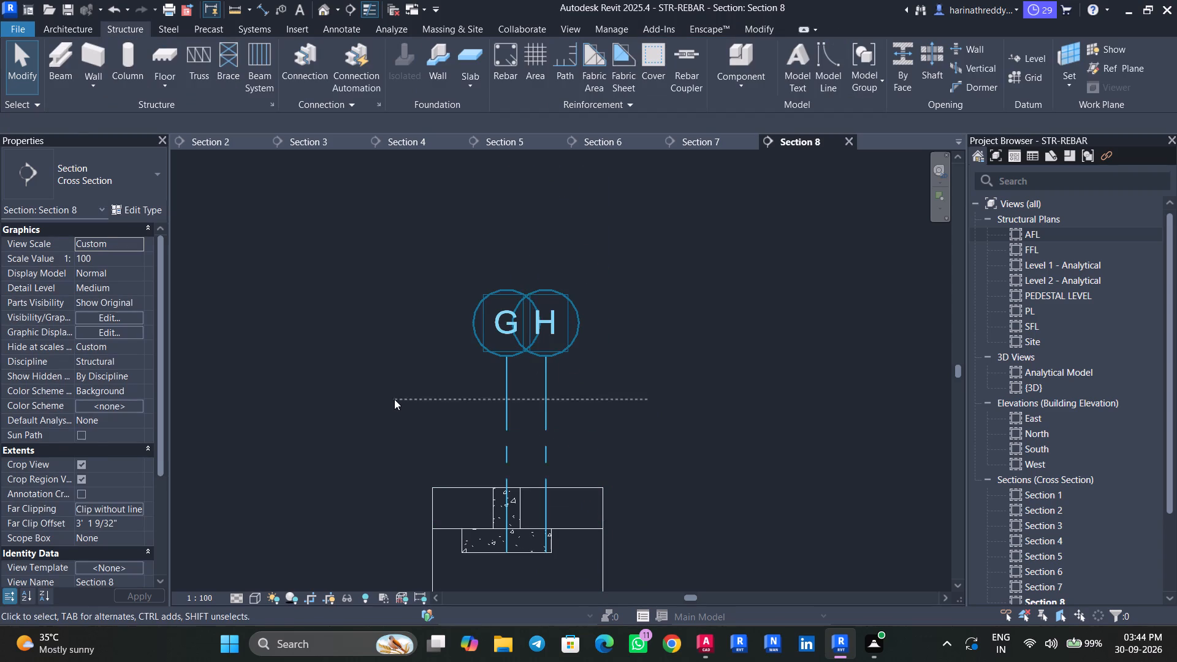
pyautogui.write('HH')
pyautogui.moveTo(690, 458); pyautogui.dragTo(686, 337, button='middle')
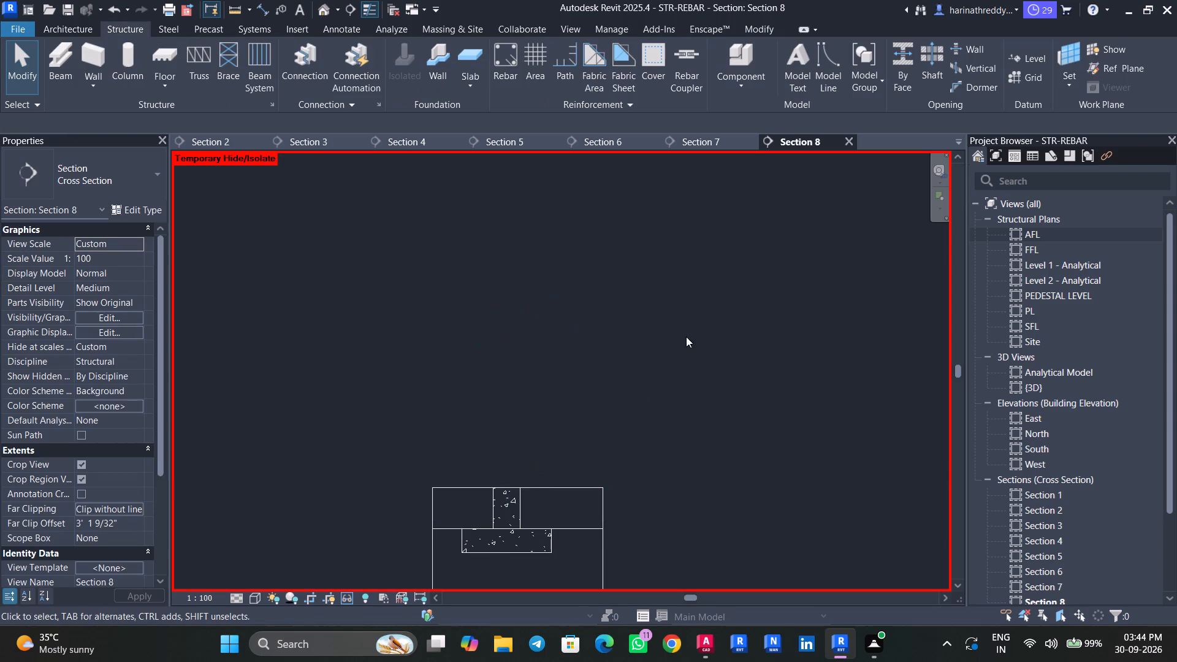
pyautogui.moveTo(686, 337); pyautogui.dragTo(686, 335, button='middle')
# Set the F4 footing's rebar cover to FOOTING <50 mm>.
pyautogui.scroll(3, 511, 439)
pyautogui.click(510, 419)
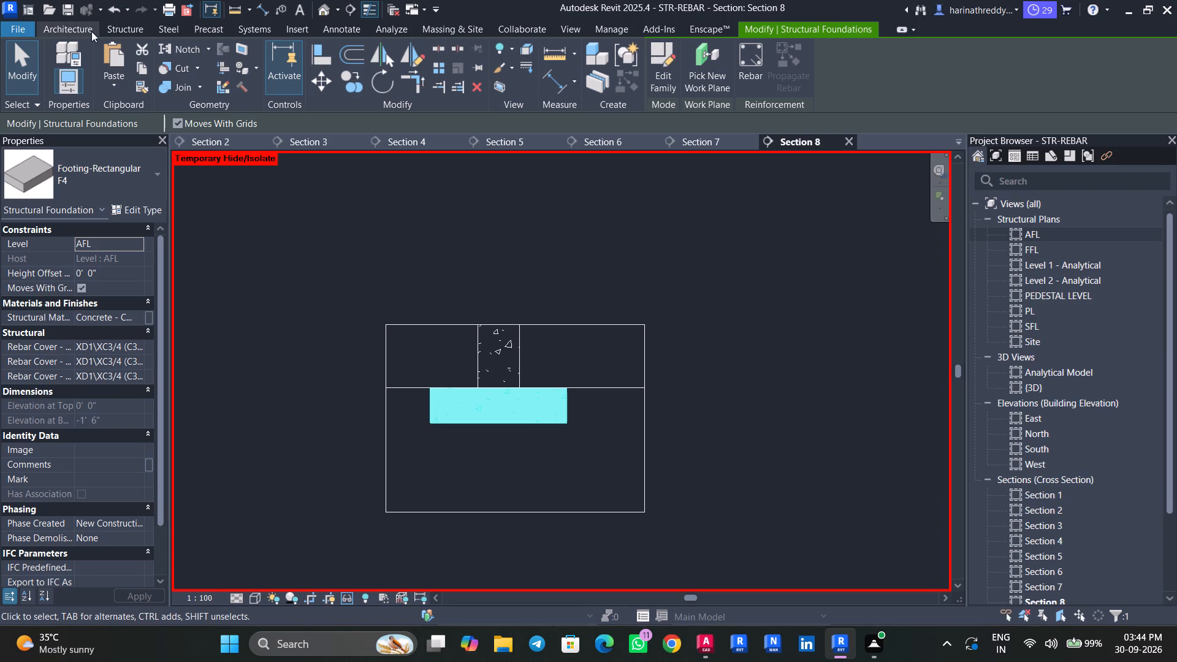
pyautogui.click(117, 32)
pyautogui.click(668, 74)
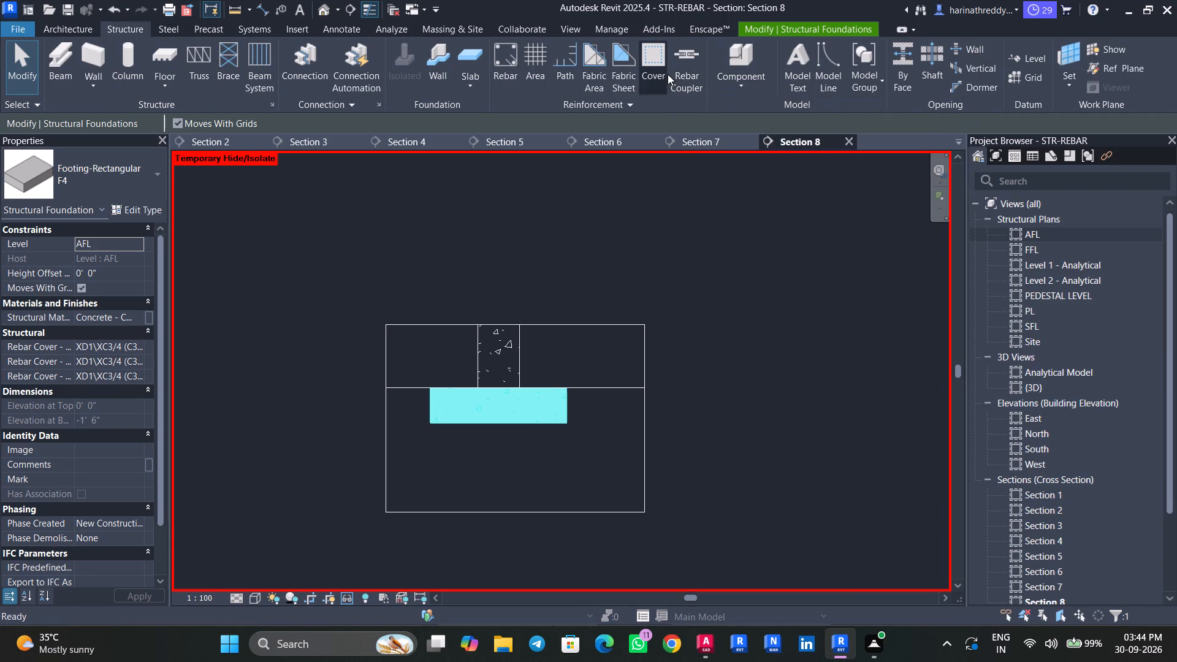
pyautogui.click(500, 409)
pyautogui.click(269, 125)
pyautogui.scroll(3, 278, 201)
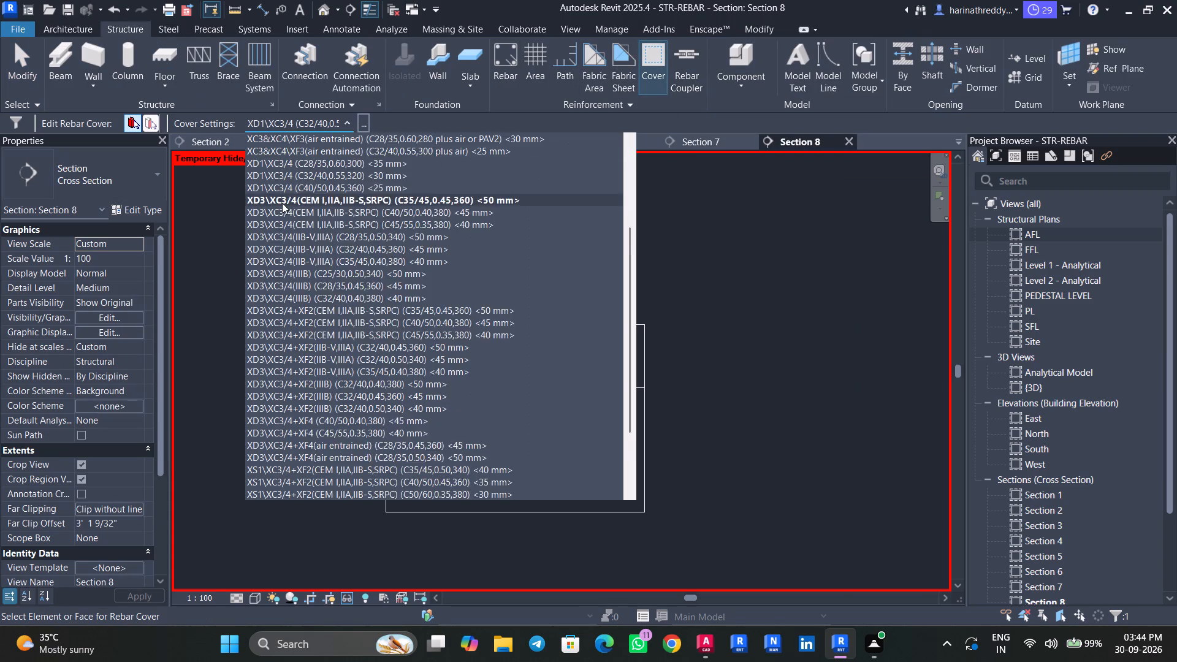
pyautogui.scroll(13, 282, 203)
pyautogui.click(293, 141)
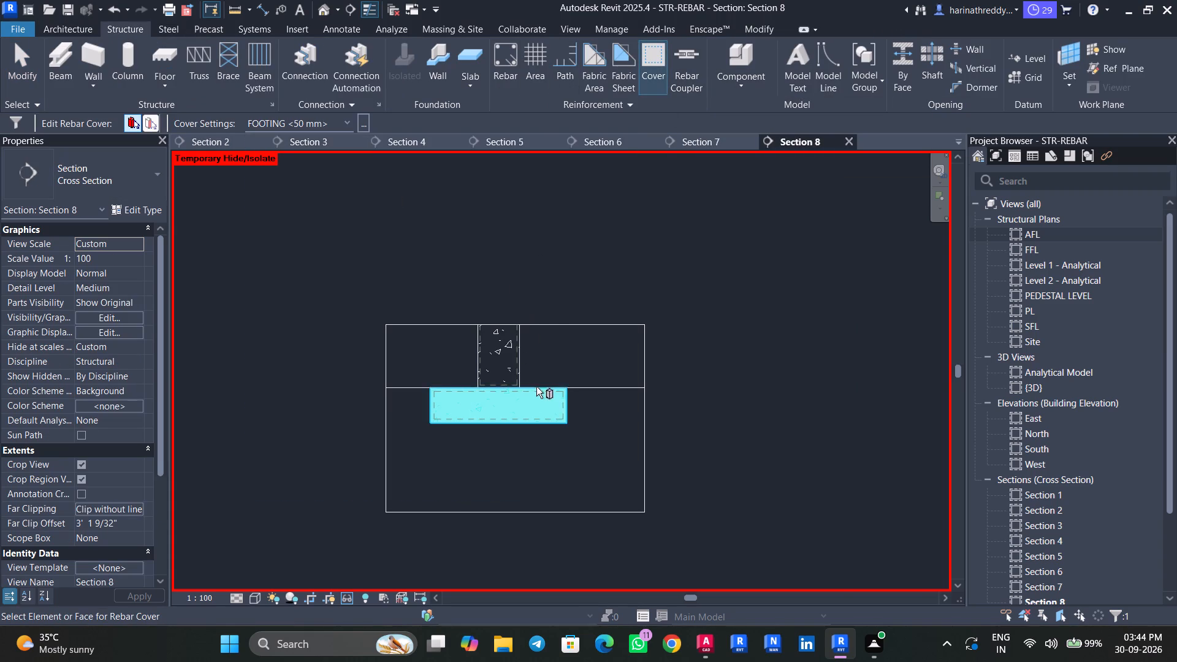
pyautogui.press('Escape')
pyautogui.press('Escape')
# Place an H10 shape 21 rebar set along the bottom of the F4 footing, with its U shape lying in the section plane.
pyautogui.click(536, 416)
pyautogui.click(748, 77)
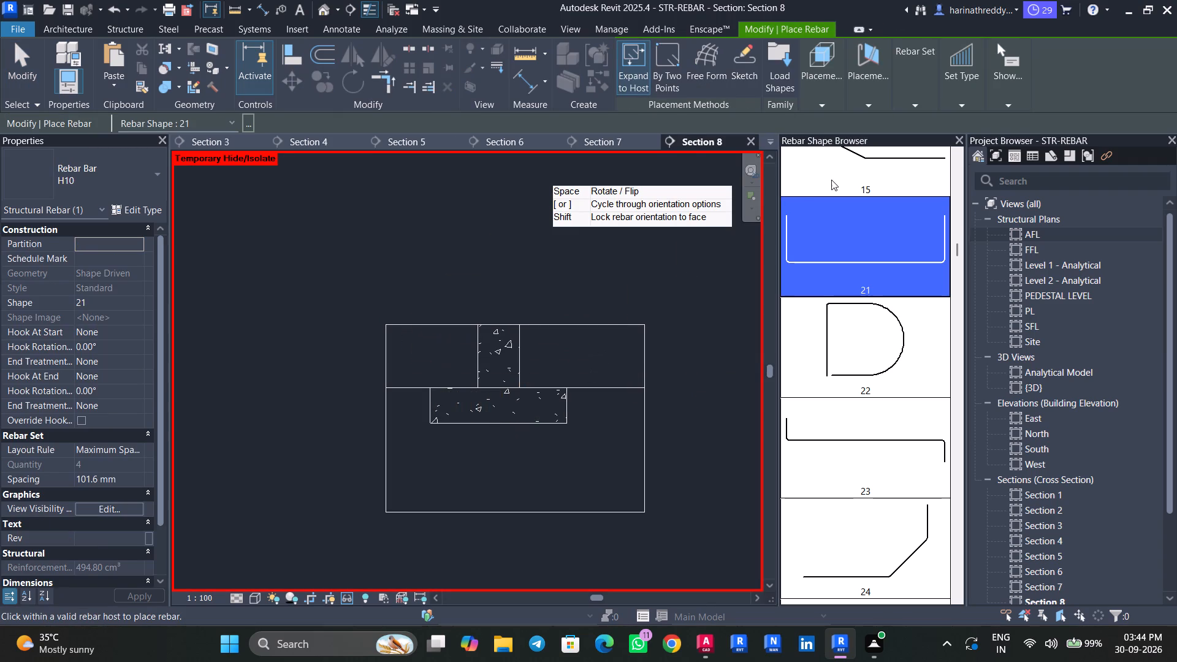
pyautogui.click(872, 98)
pyautogui.click(858, 137)
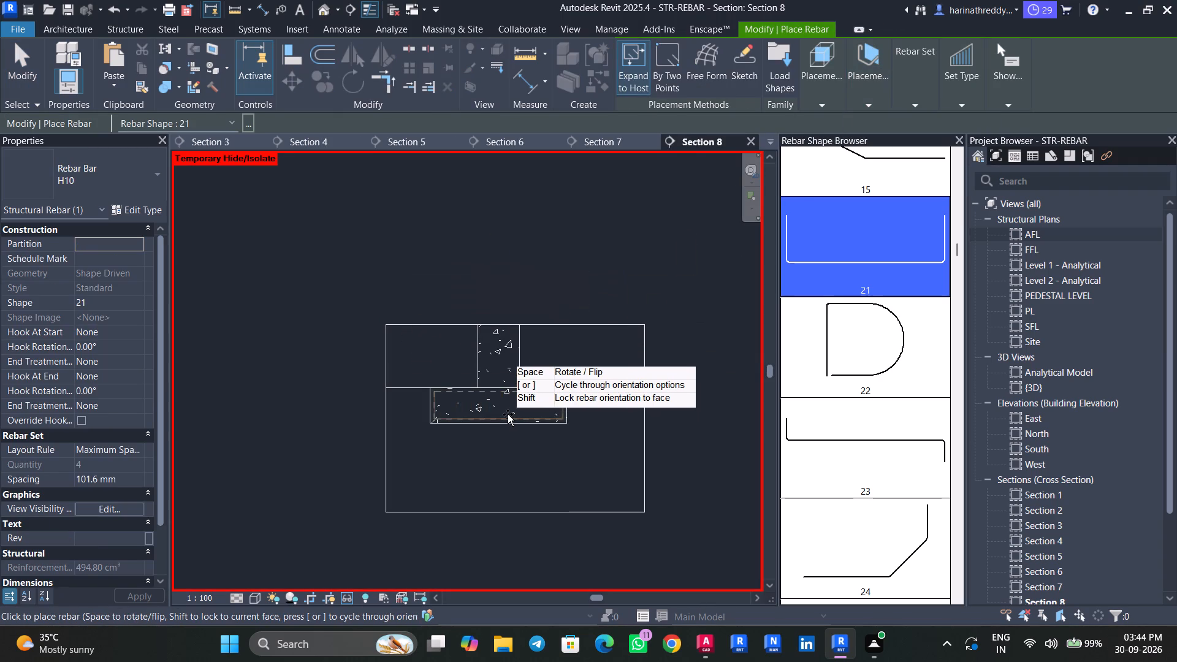
pyautogui.scroll(5, 508, 414)
pyautogui.click(704, 643)
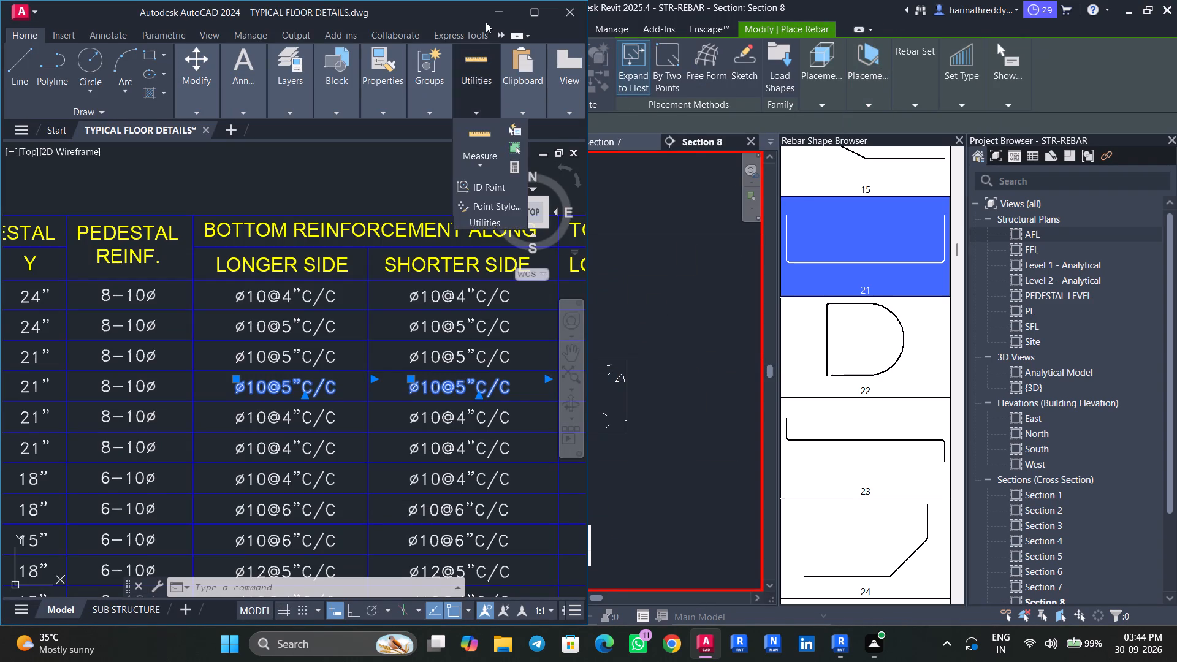
pyautogui.click(489, 15)
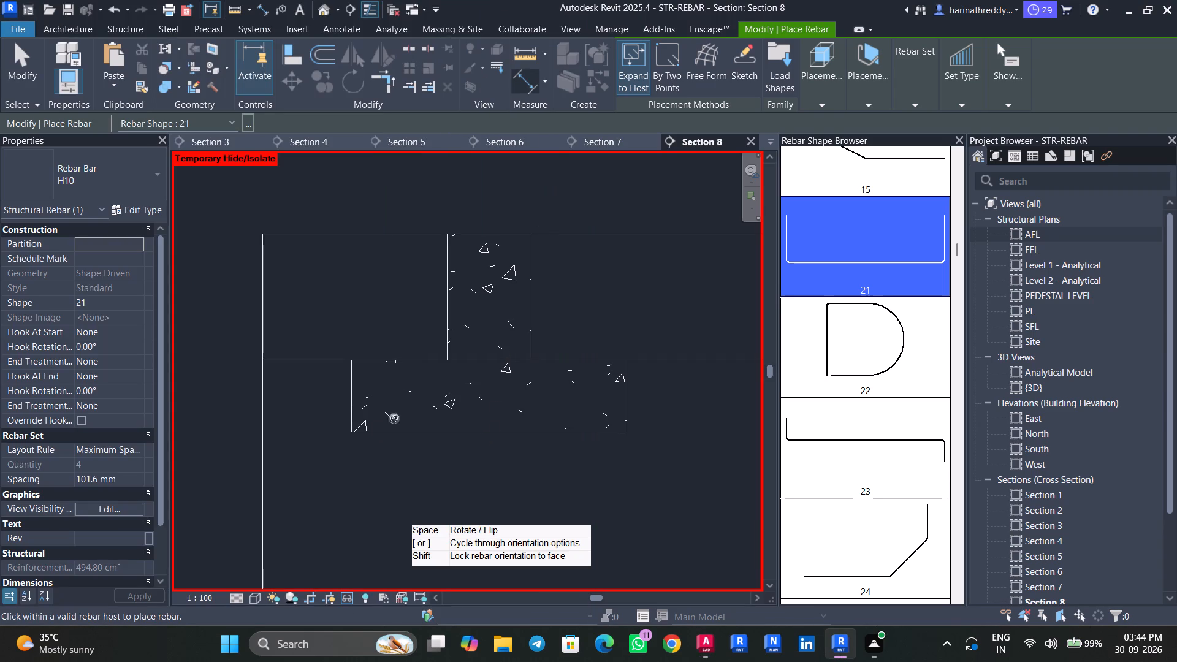
pyautogui.press('Escape')
pyautogui.click(562, 409)
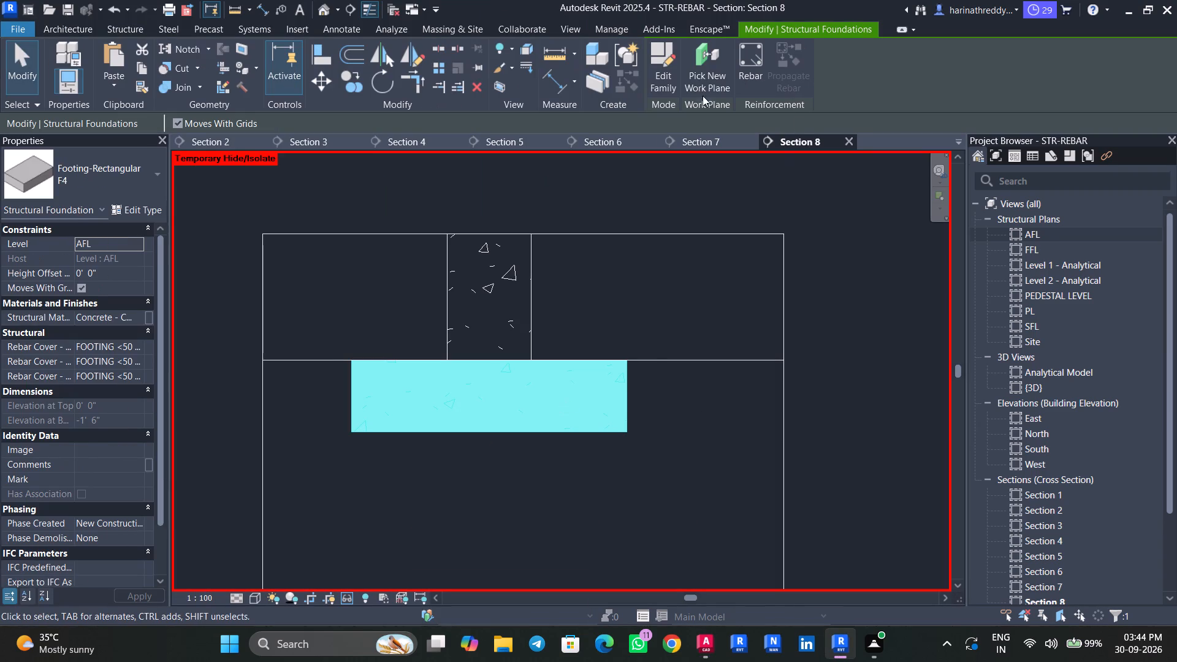
pyautogui.click(760, 66)
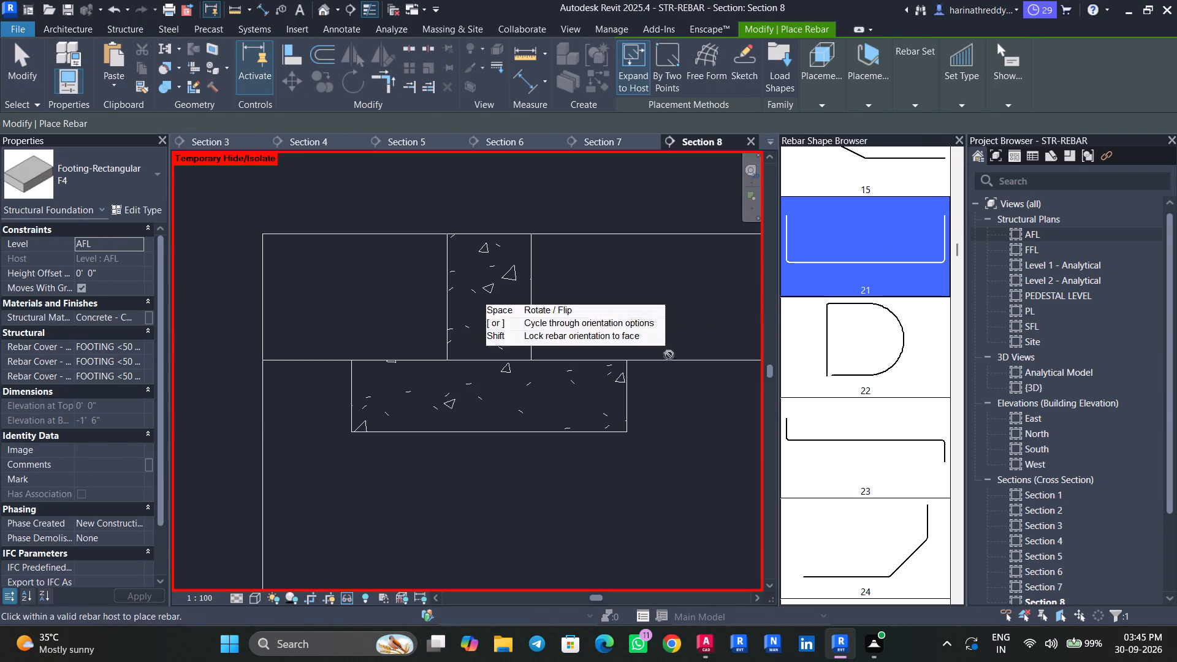
pyautogui.scroll(2, 505, 415)
pyautogui.click(505, 415)
pyautogui.press('Escape')
pyautogui.press('Escape')
pyautogui.press('Escape')
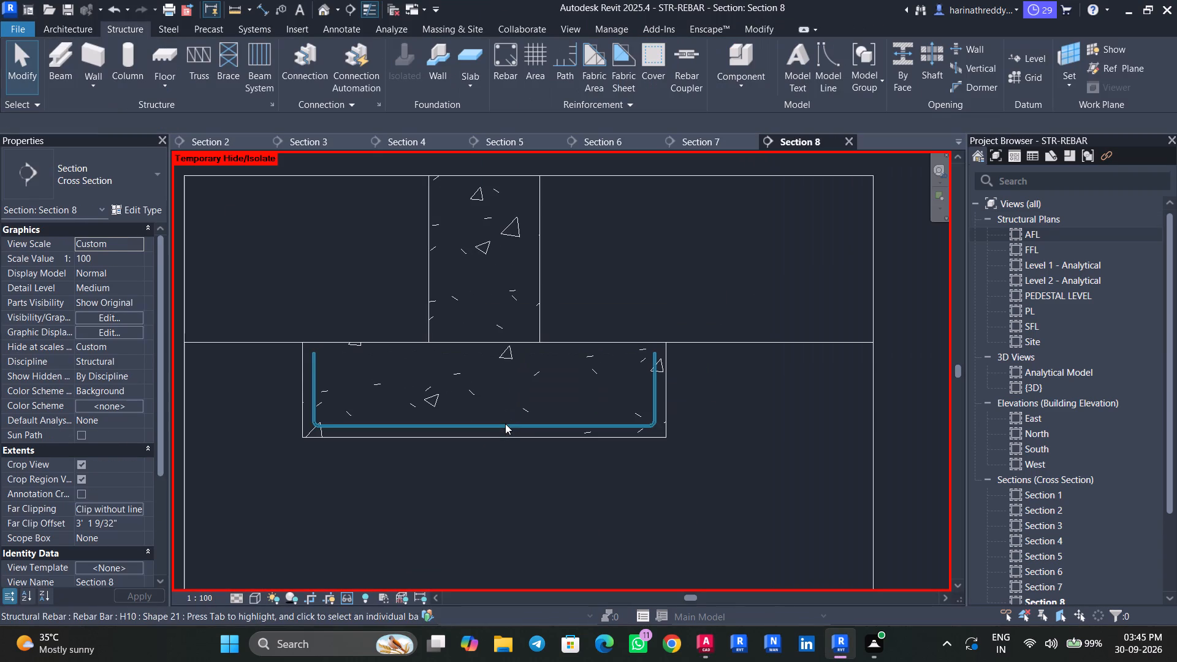
# Set leg dimensions C and A of the F4 footing's bottom bar set to 6".
pyautogui.click(505, 424)
pyautogui.click(676, 389)
pyautogui.press('6')
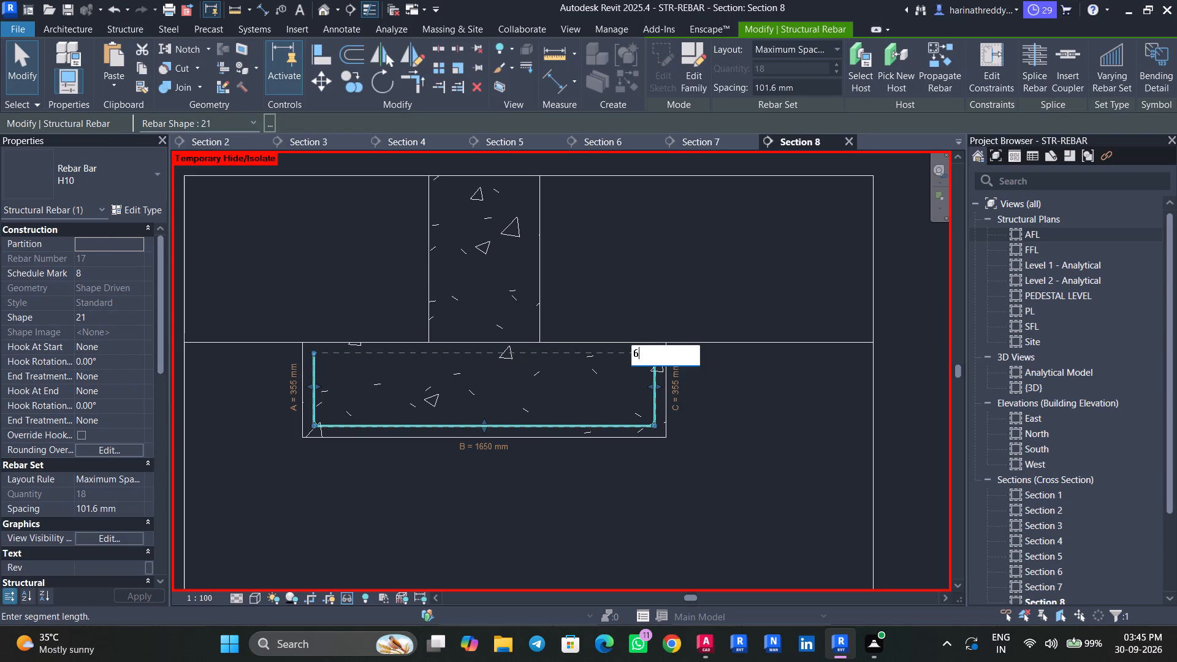
pyautogui.hotkey('shift', '"')
pyautogui.press('Return')
pyautogui.scroll(1, 676, 389)
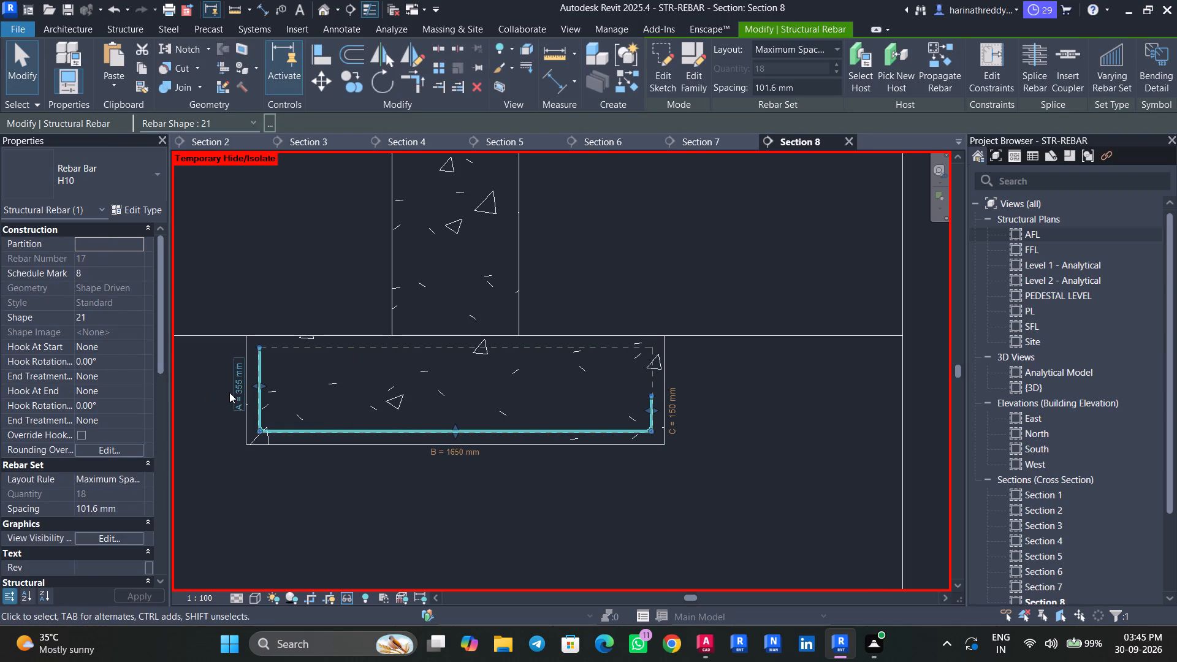
pyautogui.click(229, 392)
pyautogui.write('6"')
pyautogui.press('Return')
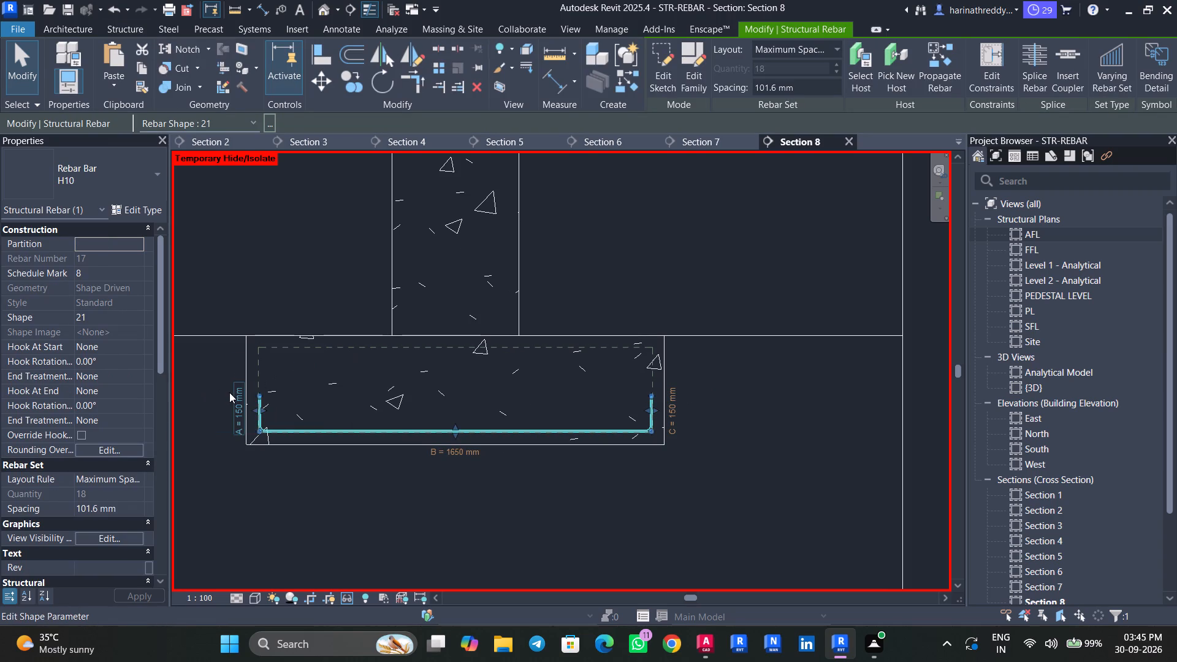
# Set the spacing of the F4 footing's bottom bar set to 5" and check it against the AutoCAD footing schedule.
pyautogui.click(804, 91)
pyautogui.write('5"')
pyautogui.press('Return')
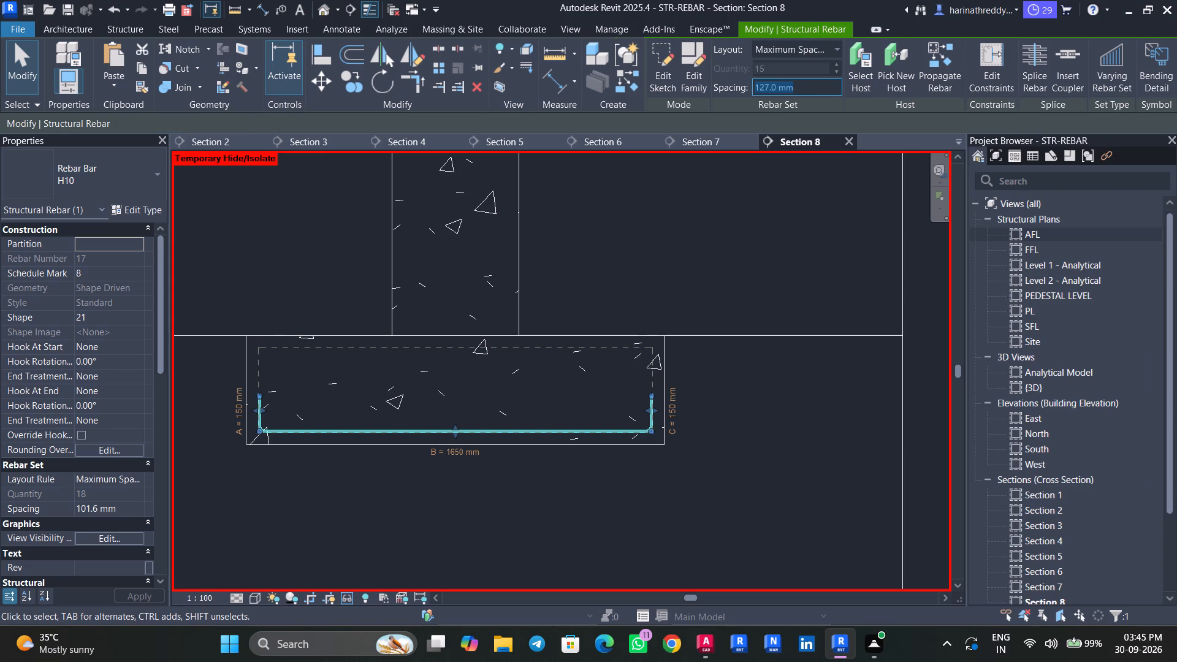
pyautogui.press('Escape')
pyautogui.press('Escape')
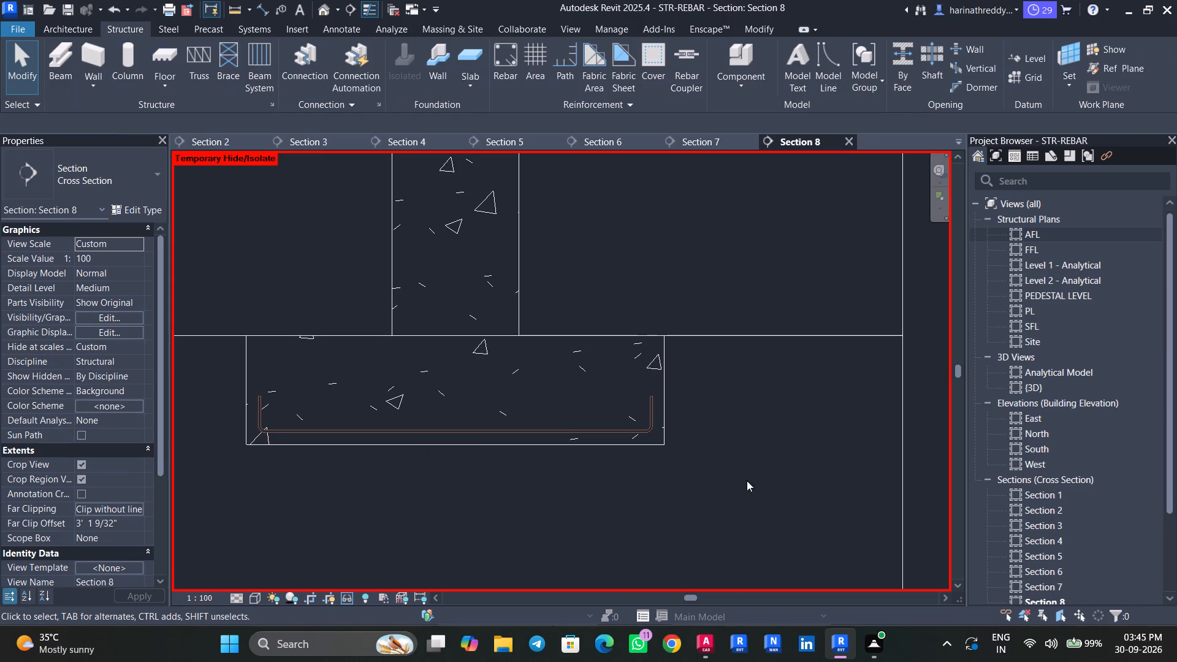
pyautogui.press('Escape')
pyautogui.press('Escape')
pyautogui.press('Escape')
pyautogui.press('Escape')
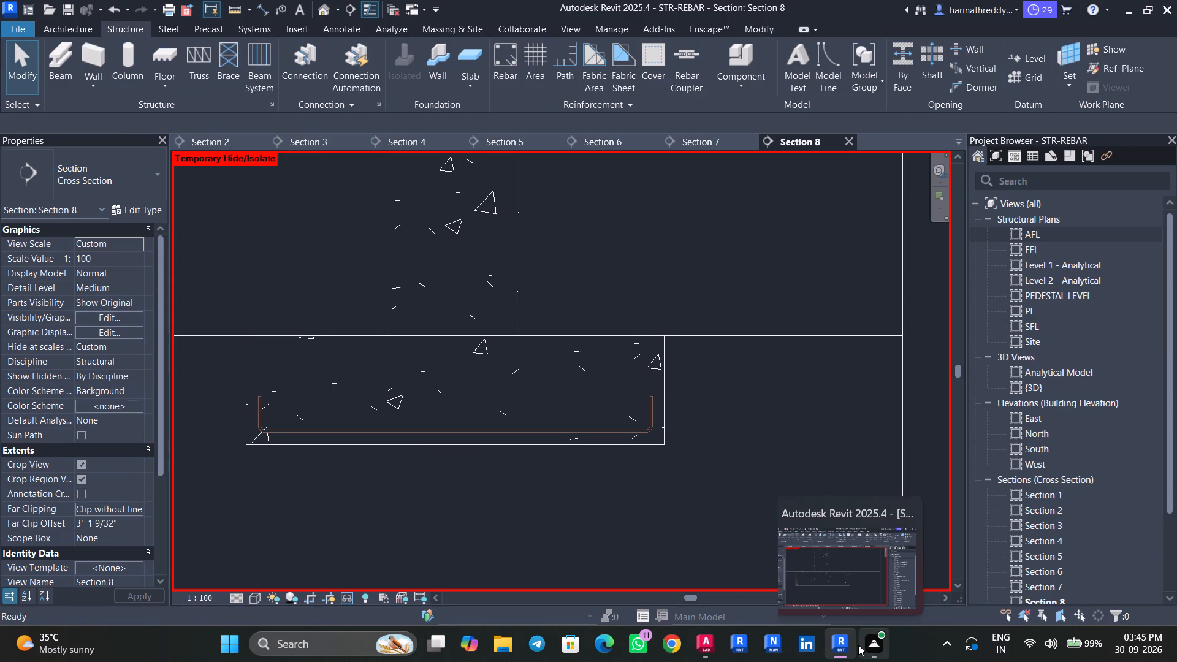
pyautogui.click(695, 641)
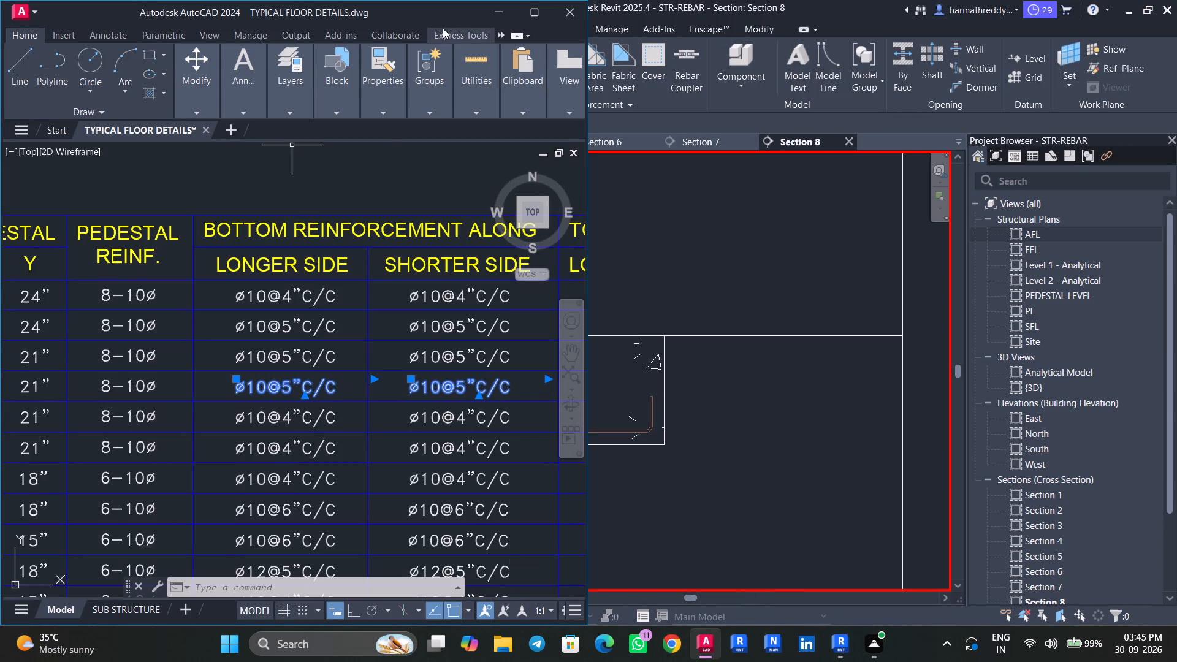
pyautogui.click(482, 12)
pyautogui.press('Escape')
# Create a similar H10 shape 21 rebar set along the F4 footing's bottom, oriented perpendicular to cover.
pyautogui.click(550, 430)
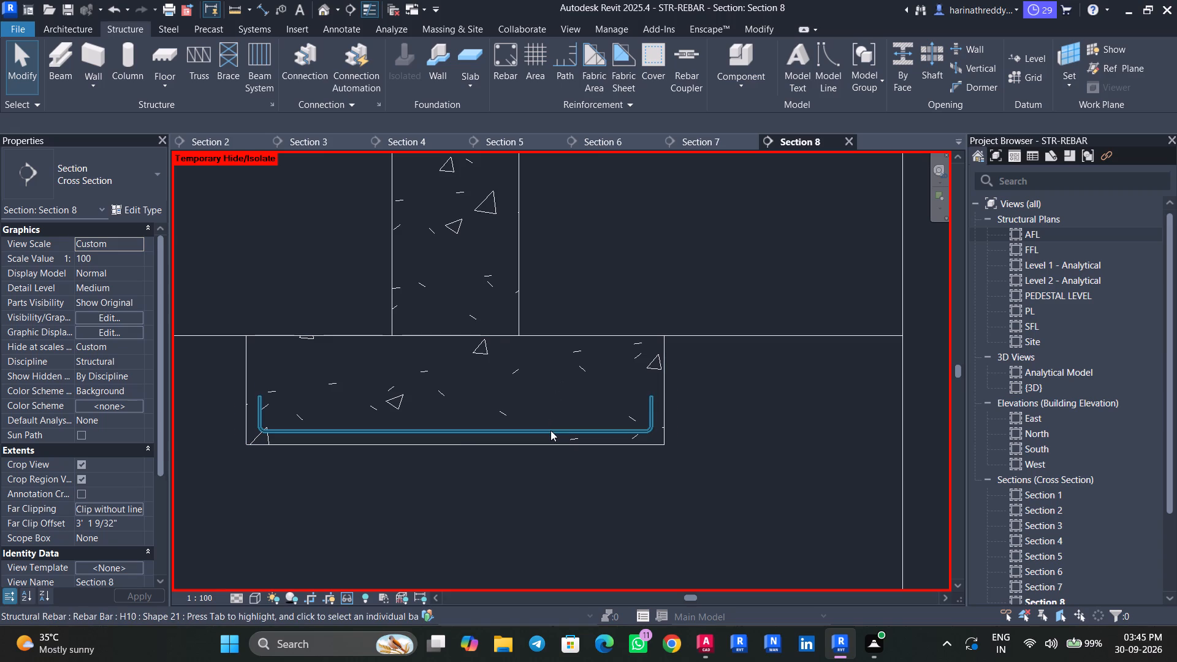
pyautogui.press('c')
pyautogui.press('s')
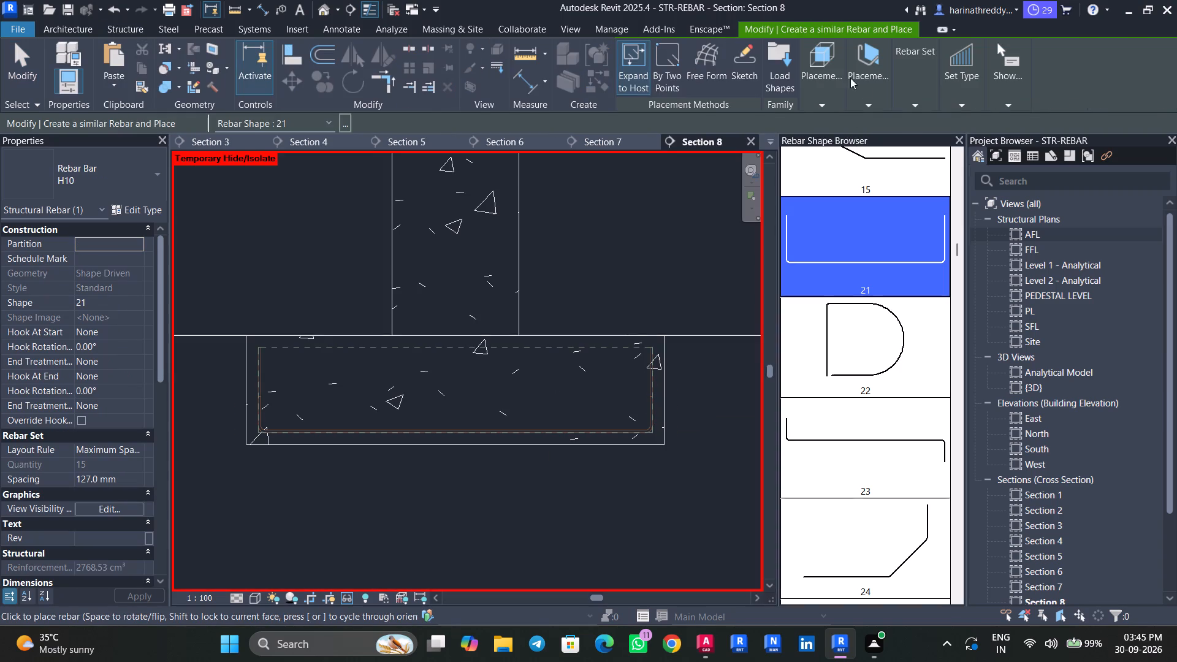
pyautogui.click(866, 91)
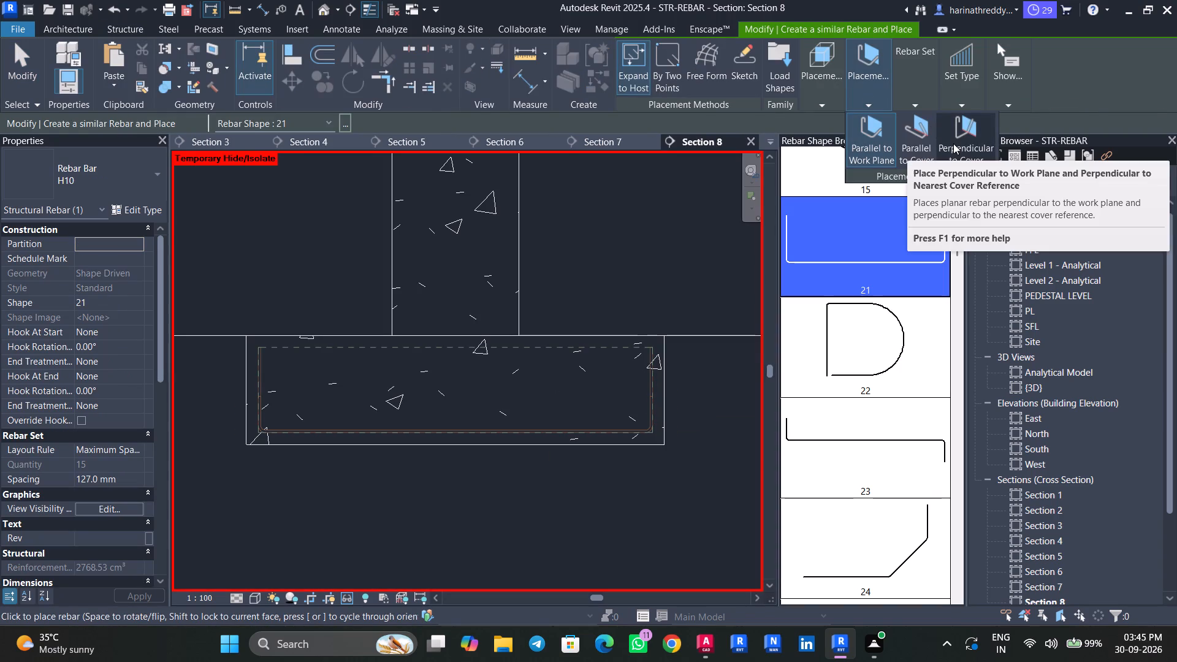
pyautogui.click(953, 143)
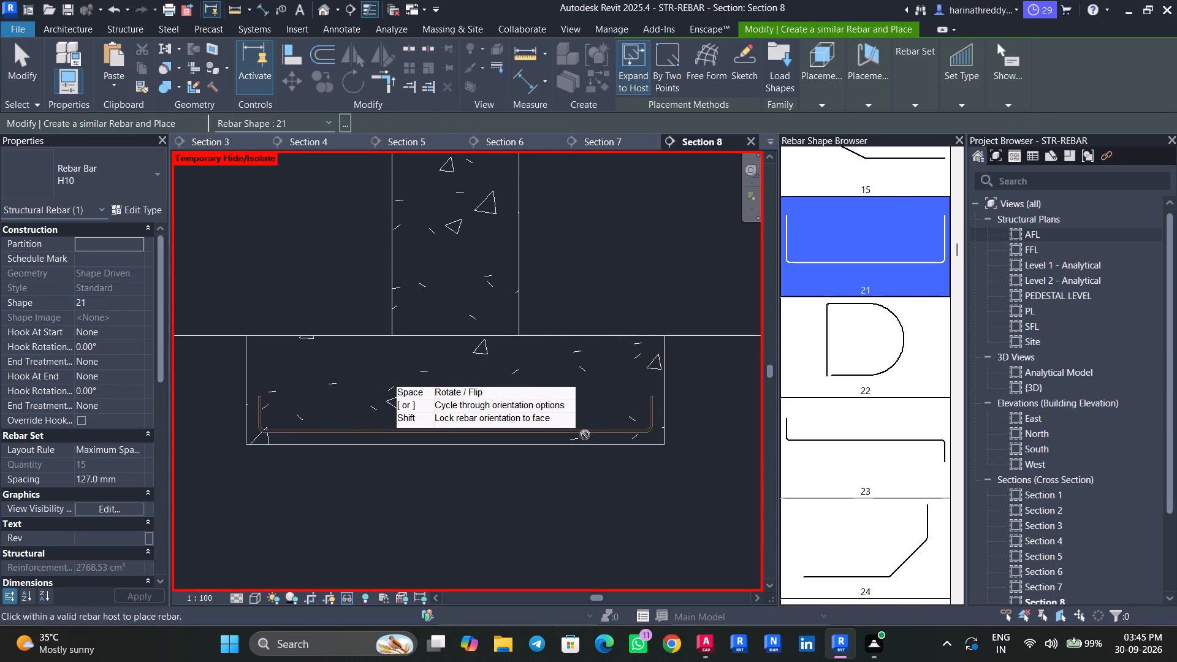
pyautogui.click(587, 431)
pyautogui.press('Escape')
pyautogui.press('Escape')
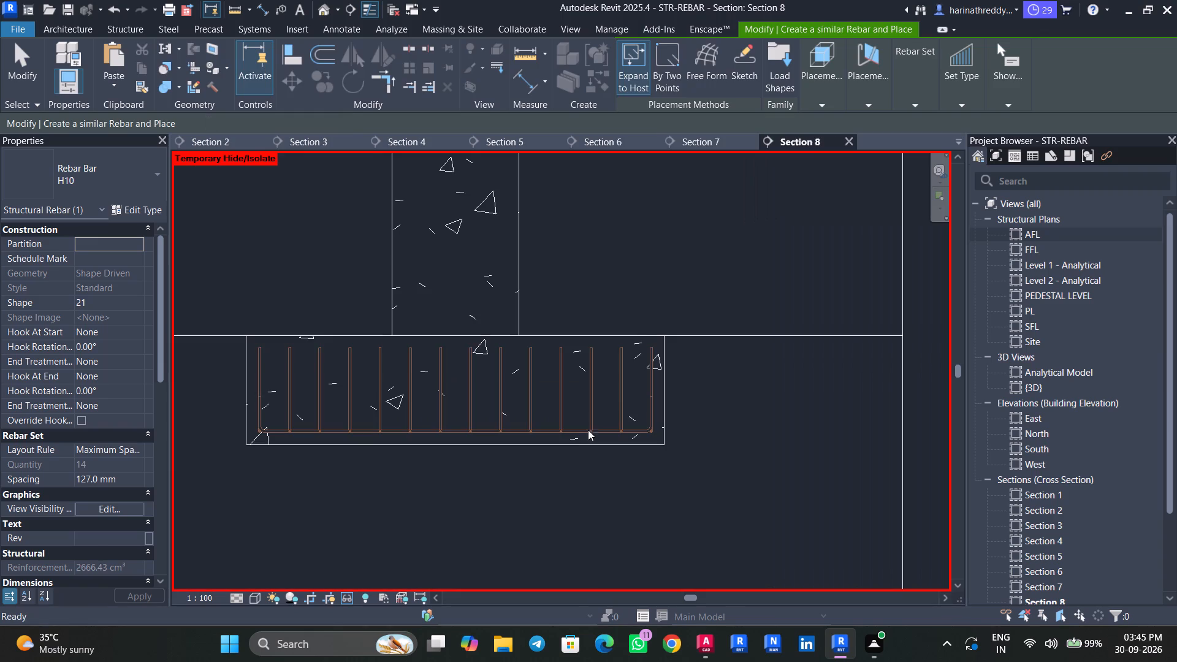
pyautogui.press('Escape')
pyautogui.press('Escape')
# Set leg dimensions A and C of the F4 footing's perpendicular bar set to 6".
pyautogui.click(627, 392)
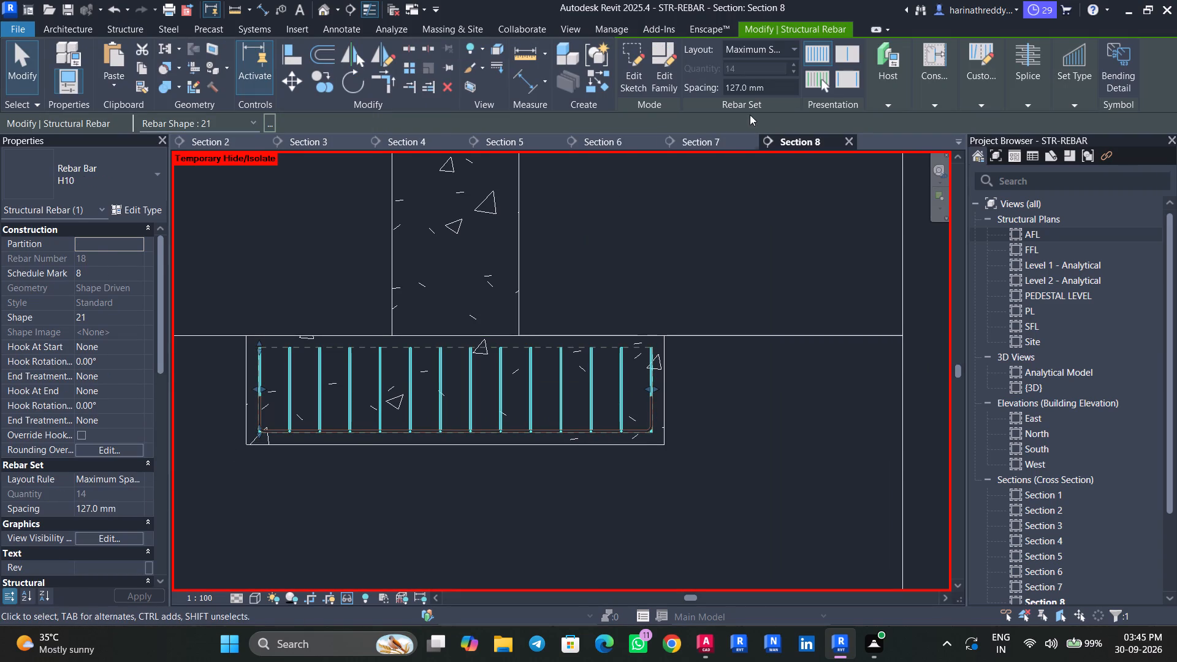
pyautogui.scroll(-3, 80, 488)
pyautogui.click(133, 533)
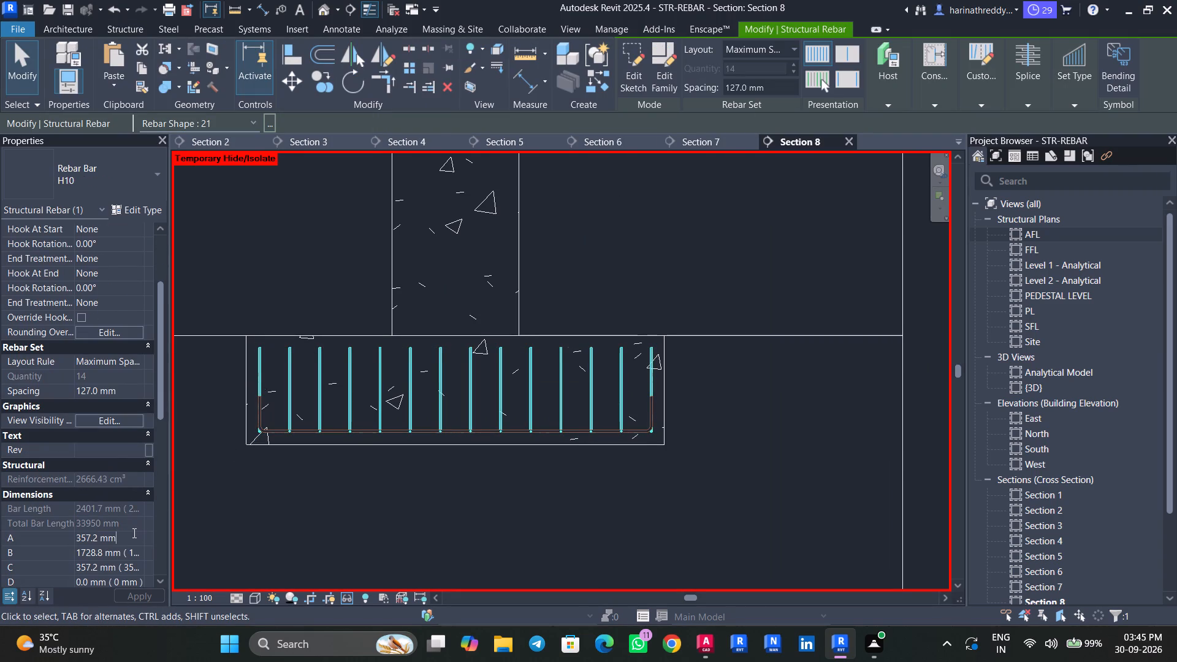
pyautogui.moveTo(133, 534); pyautogui.dragTo(32, 536)
pyautogui.write('6"')
pyautogui.press('Return')
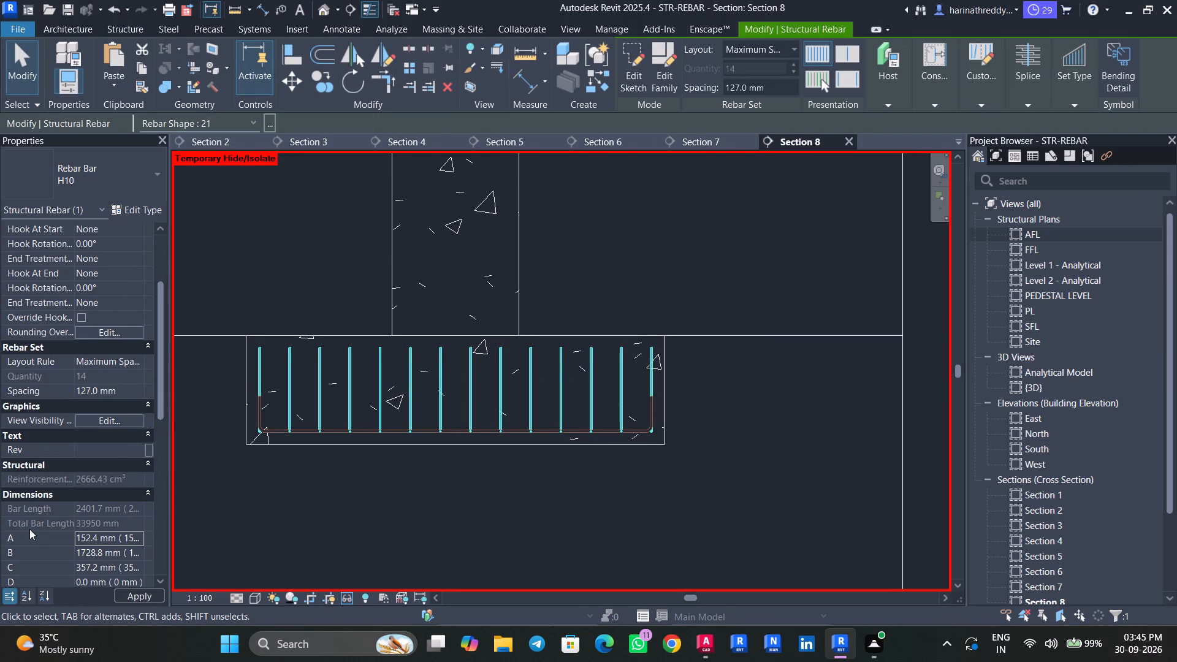
pyautogui.click(126, 562)
pyautogui.moveTo(133, 563); pyautogui.dragTo(58, 564)
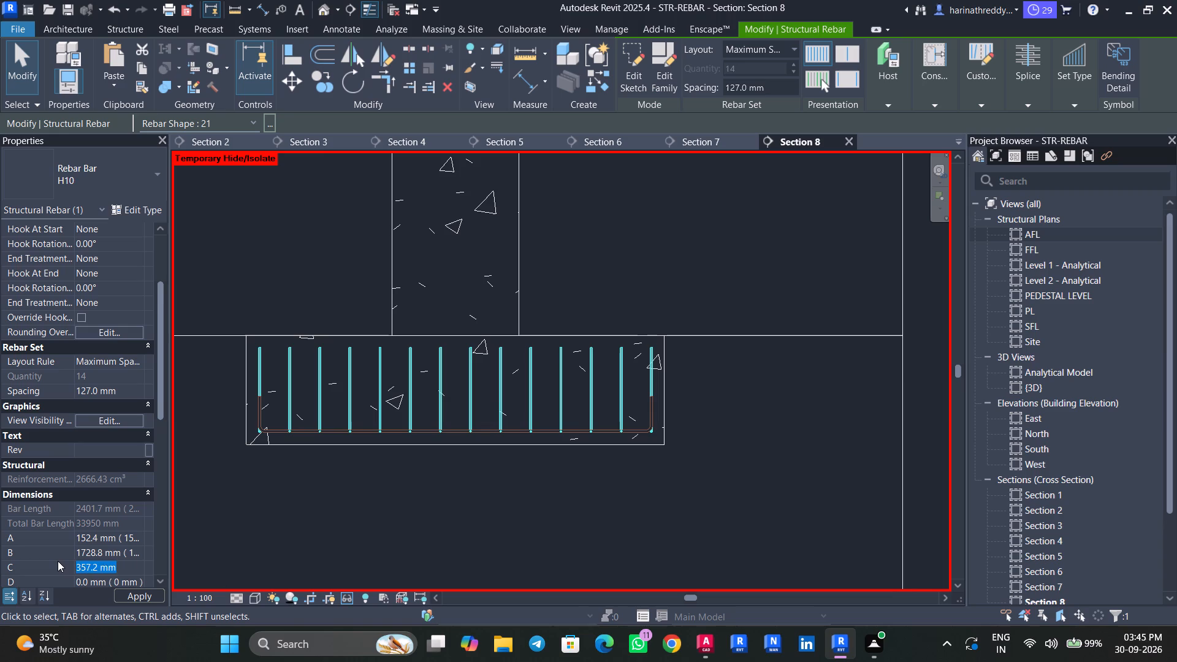
pyautogui.write('6"')
pyautogui.press('Return')
pyautogui.scroll(2, 279, 365)
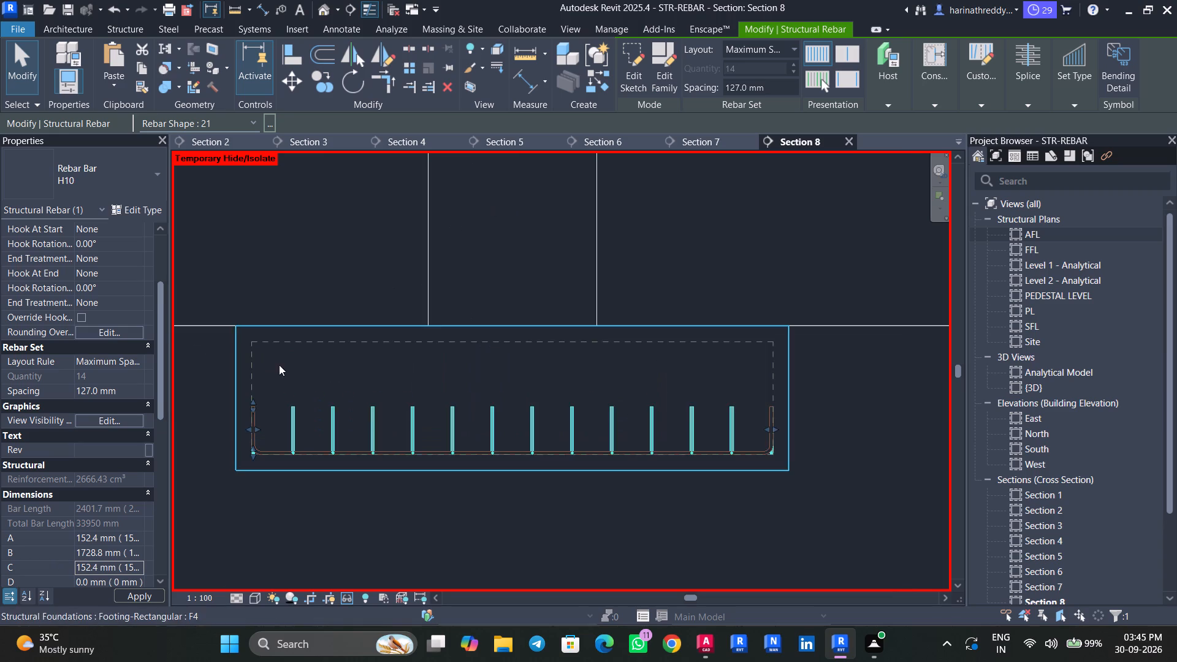
pyautogui.press('Escape')
pyautogui.press('Escape')
# Move both end bars of the perpendicular set slightly inward, clear of the upturned legs of the other bottom bars.
pyautogui.click(290, 427)
pyautogui.scroll(5, 243, 438)
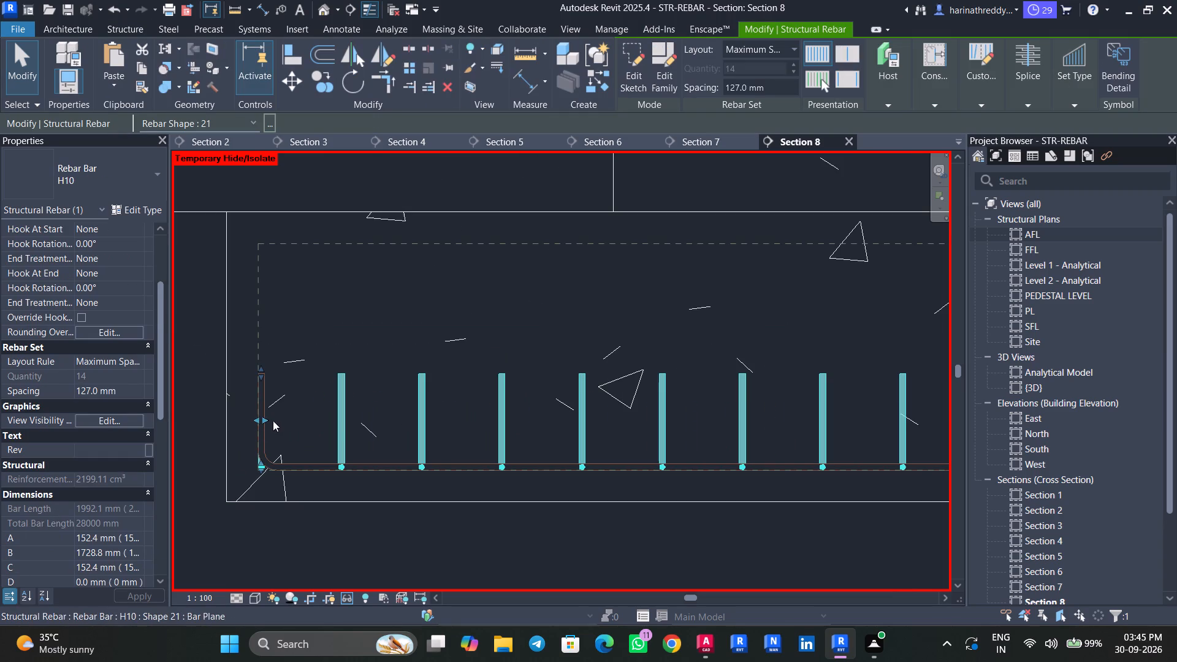
pyautogui.moveTo(267, 420); pyautogui.dragTo(276, 421)
pyautogui.press('Escape')
pyautogui.press('Escape')
pyautogui.scroll(-5, 392, 476)
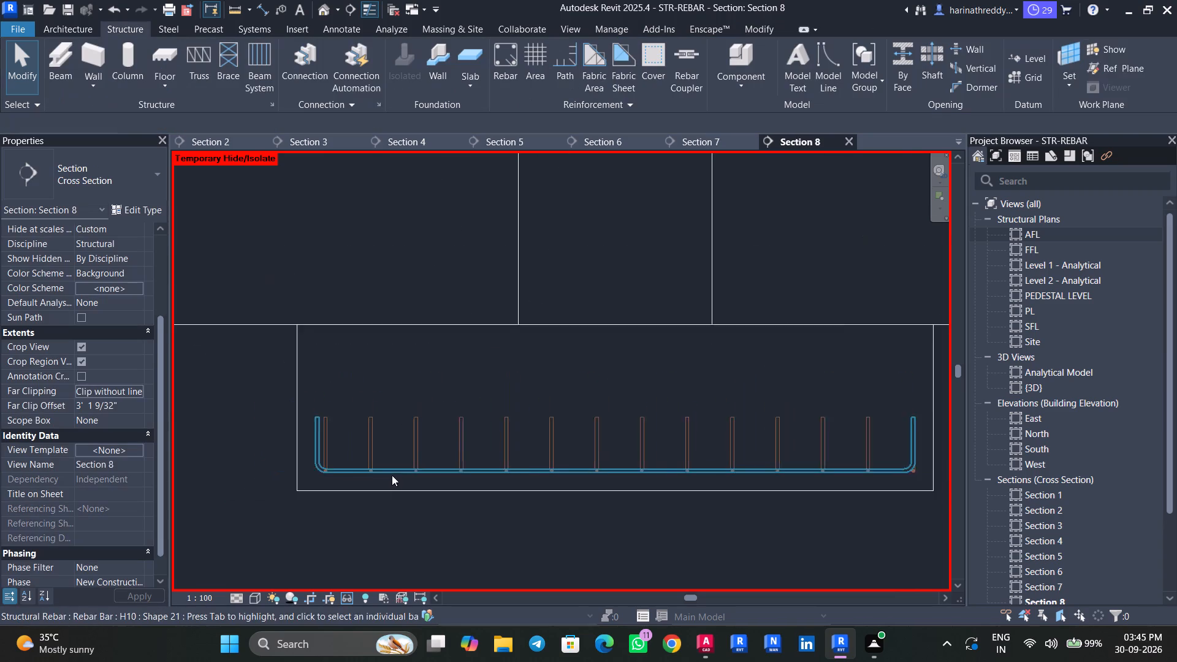
pyautogui.scroll(-3, 392, 475)
pyautogui.moveTo(560, 518); pyautogui.dragTo(445, 532, button='middle')
pyautogui.scroll(5, 568, 479)
pyautogui.click(538, 465)
pyautogui.scroll(4, 570, 470)
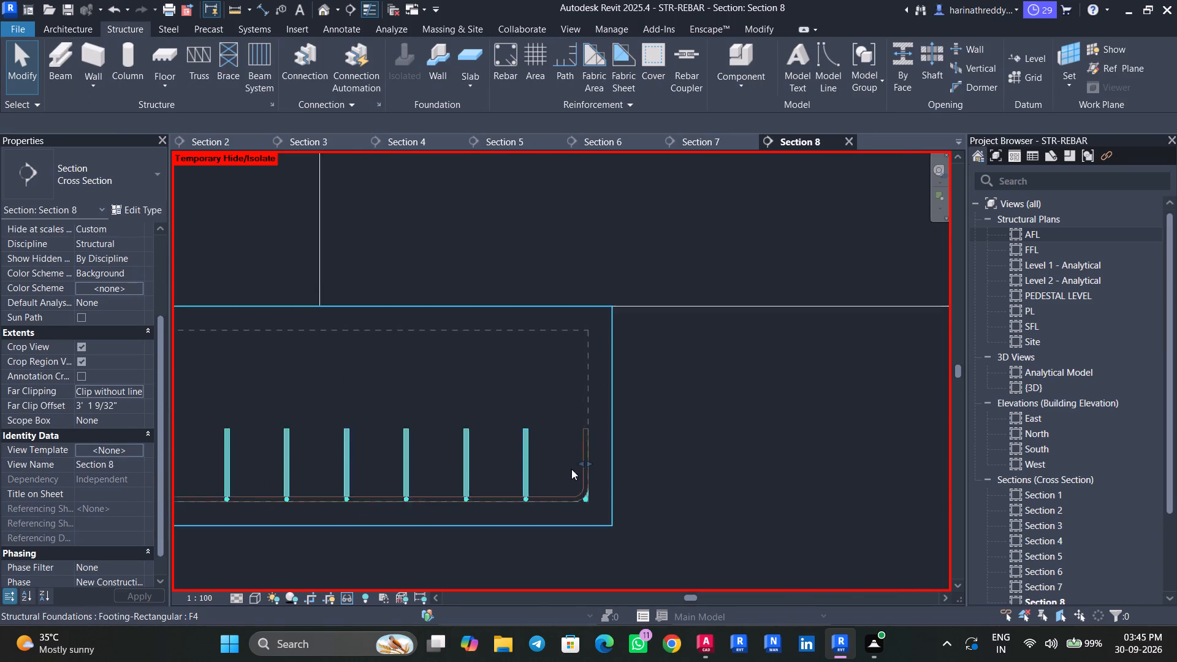
pyautogui.moveTo(587, 462); pyautogui.dragTo(577, 462)
pyautogui.press('Escape')
pyautogui.press('Escape')
pyautogui.press('Escape')
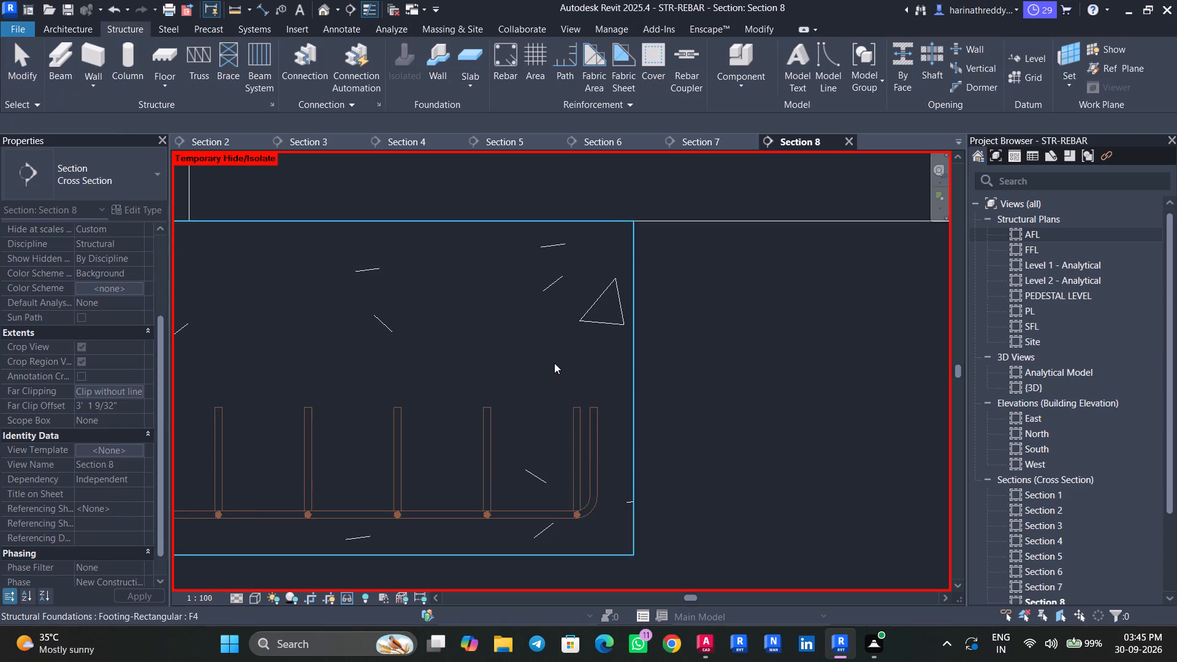
pyautogui.scroll(-17, 554, 361)
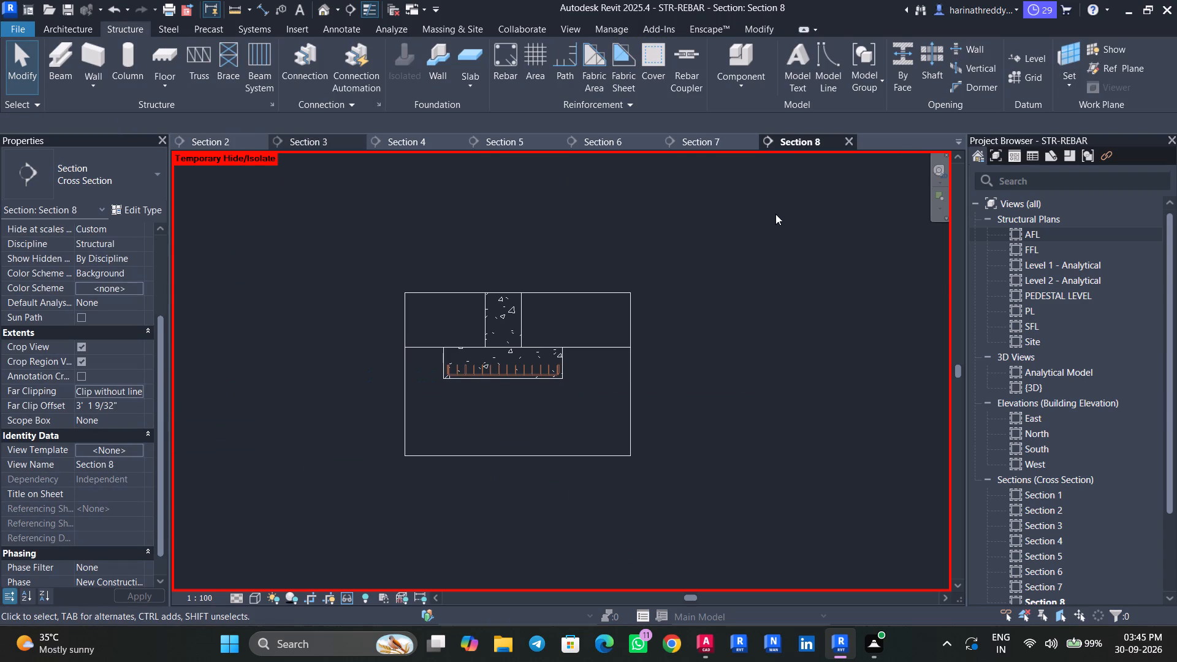
# In the AFL plan, propagate the F4 footing's rebar by host to the other F4 footing on grid 3.
pyautogui.doubleClick(1045, 237)
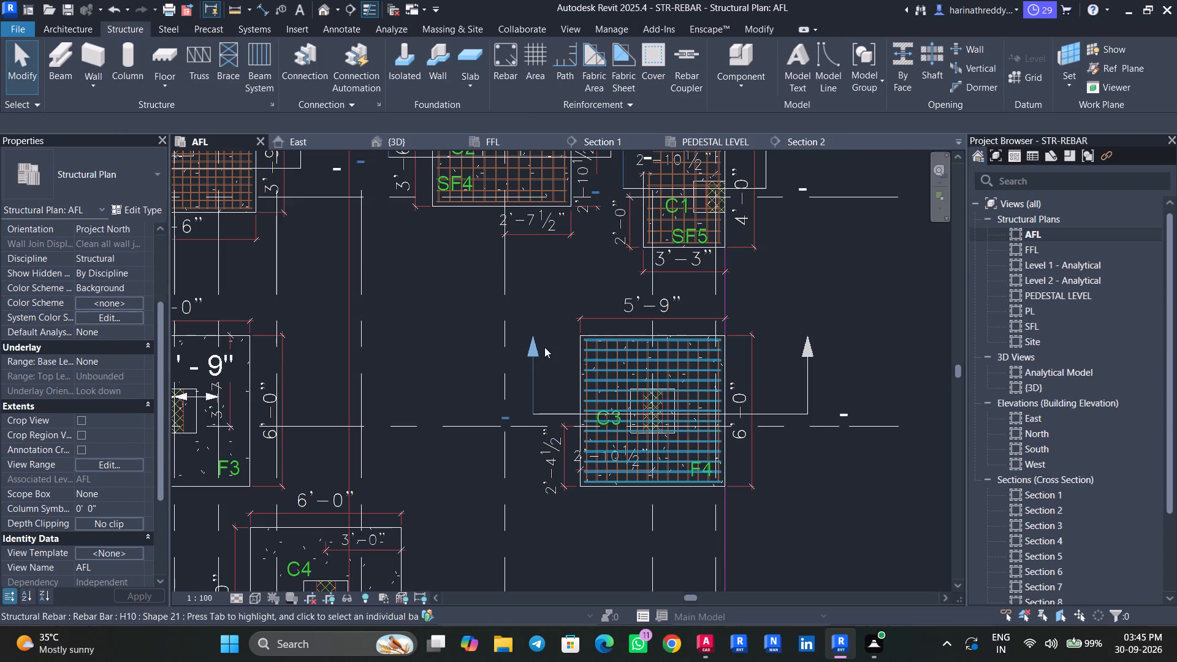
pyautogui.moveTo(505, 319); pyautogui.dragTo(511, 315, button='middle')
pyautogui.press('Escape')
pyautogui.click(624, 328)
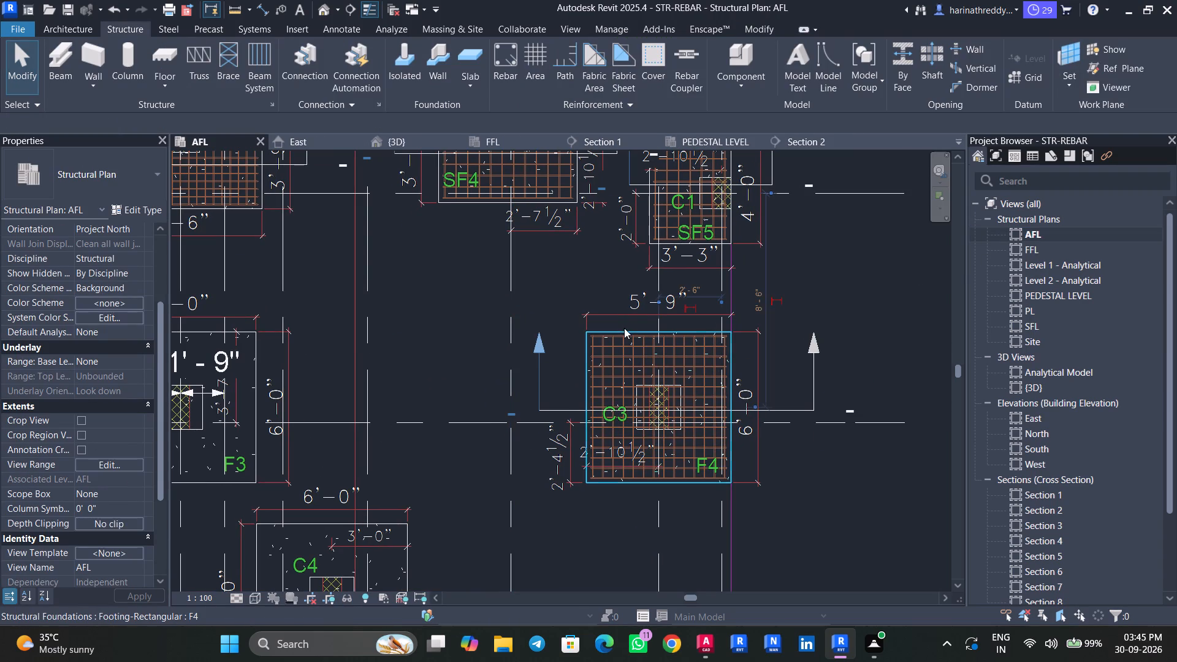
pyautogui.click(799, 68)
pyautogui.moveTo(450, 400); pyautogui.dragTo(469, 391, button='middle')
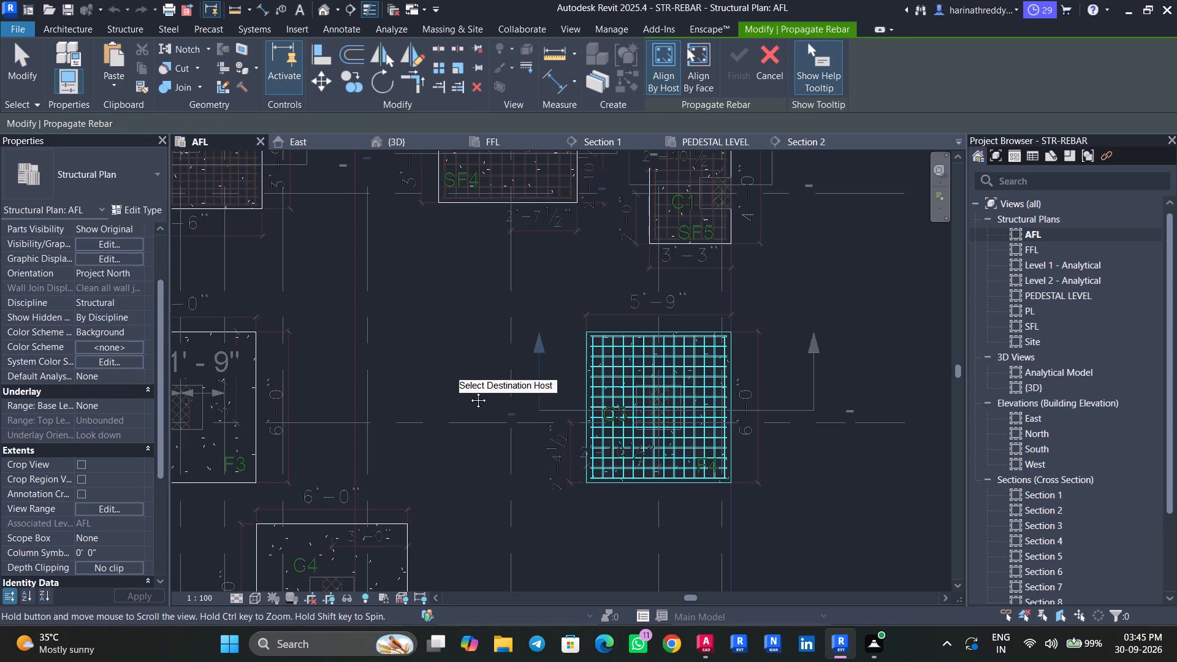
pyautogui.moveTo(469, 391); pyautogui.dragTo(603, 329, button='middle')
pyautogui.scroll(1, 603, 329)
pyautogui.scroll(-2, 559, 360)
pyautogui.moveTo(530, 375); pyautogui.dragTo(636, 199, button='middle')
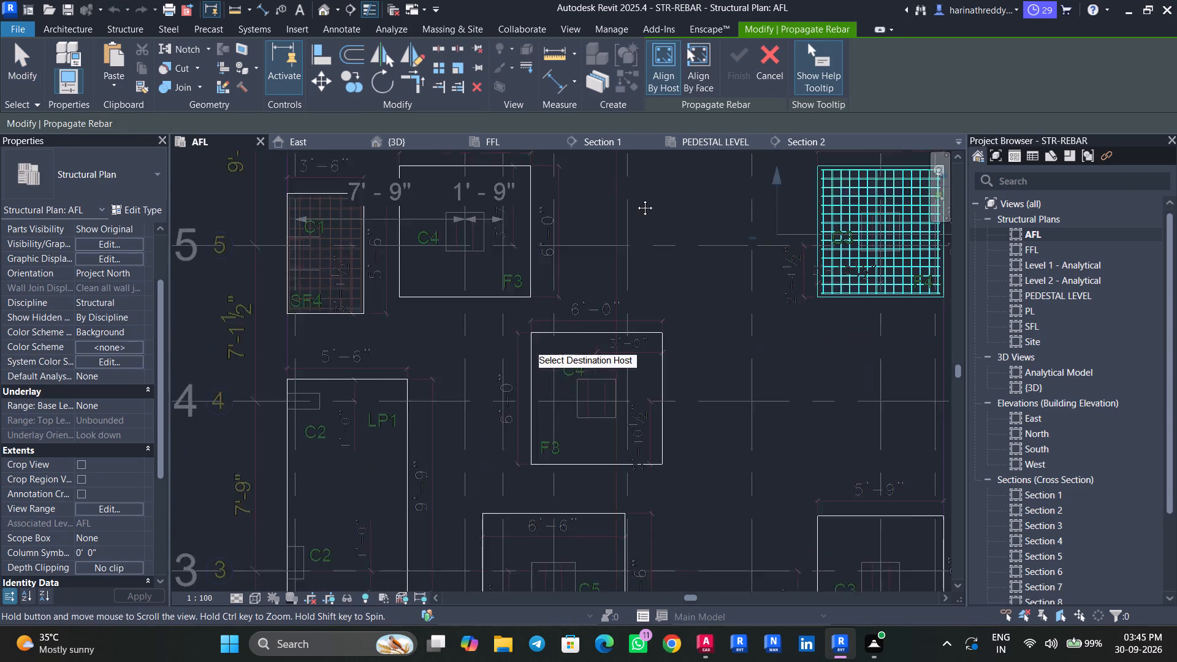
pyautogui.moveTo(636, 199); pyautogui.dragTo(635, 194, button='middle')
pyautogui.moveTo(663, 356); pyautogui.dragTo(582, 346, button='middle')
pyautogui.click(768, 444)
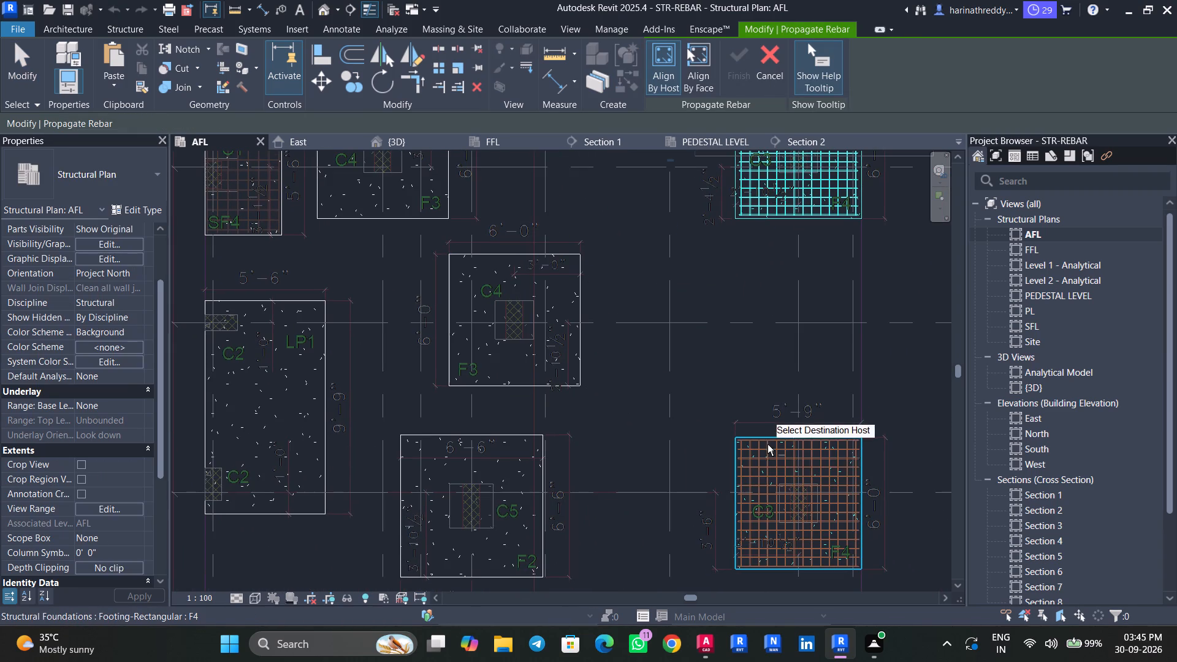
pyautogui.click(743, 67)
pyautogui.press('Escape')
pyautogui.press('Escape')
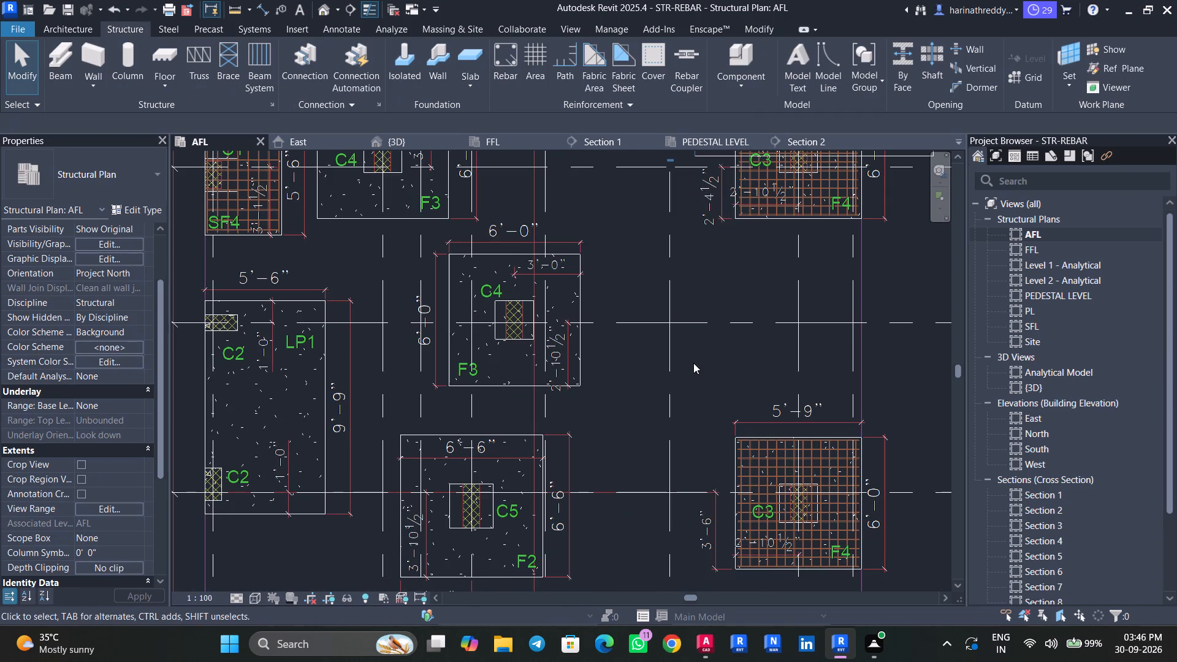
pyautogui.press('Escape')
pyautogui.press('Escape')
pyautogui.press('Escape')
pyautogui.press('Escape')
pyautogui.press('Escape')
pyautogui.press('Escape')
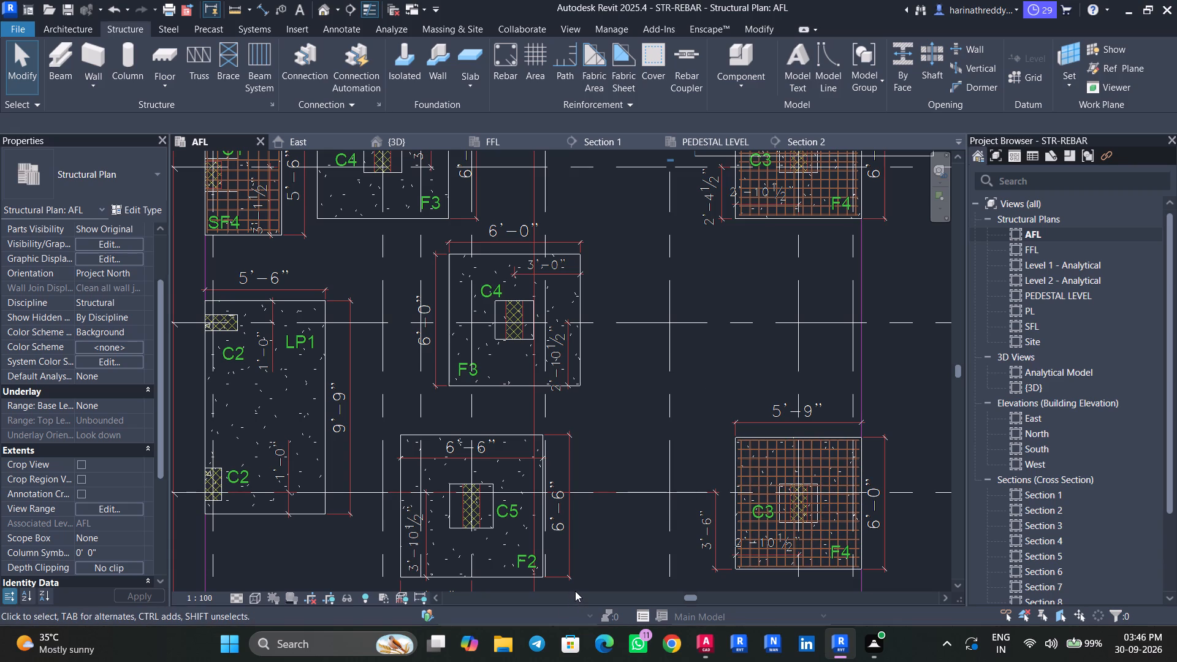
# Cut a section across the F3 footing near grid 4, looking toward grid 5.
pyautogui.moveTo(610, 487); pyautogui.dragTo(663, 490, button='middle')
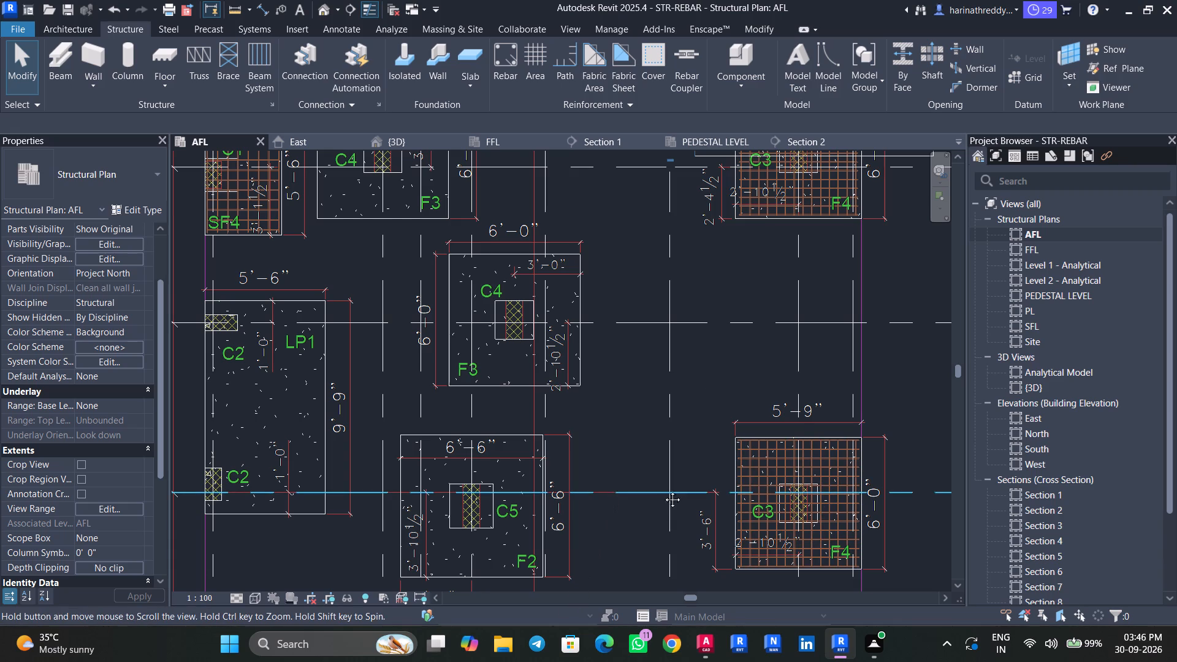
pyautogui.moveTo(663, 490); pyautogui.dragTo(706, 514, button='middle')
pyautogui.click(349, 12)
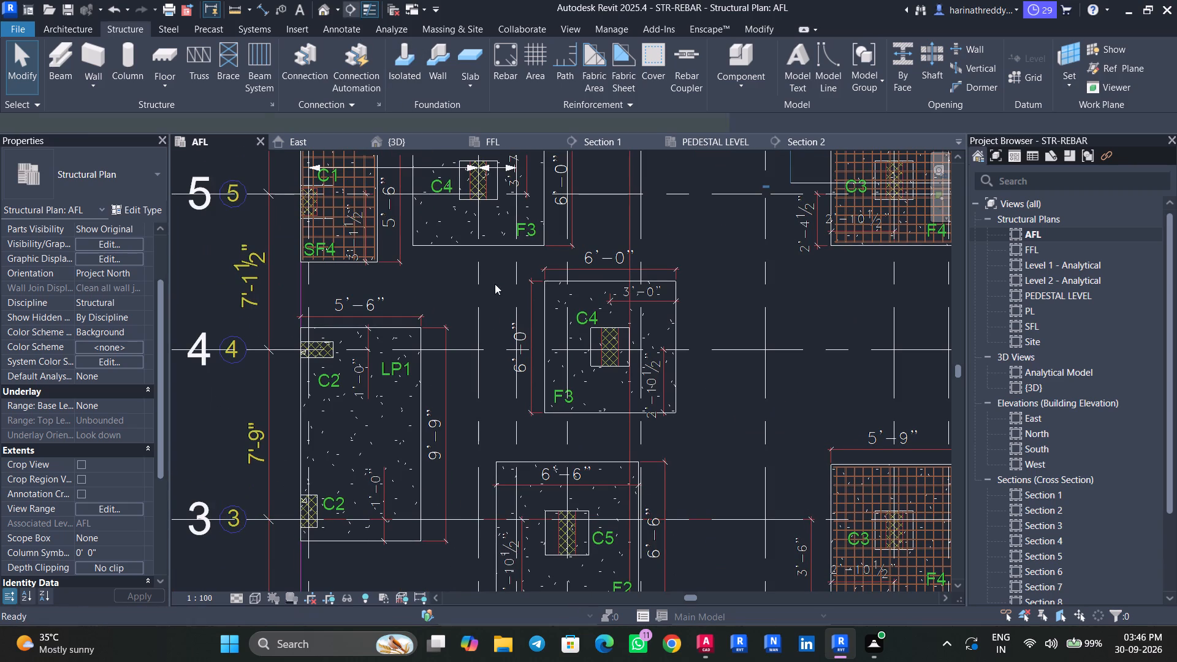
pyautogui.click(489, 331)
pyautogui.click(732, 332)
pyautogui.press('Escape')
pyautogui.press('Escape')
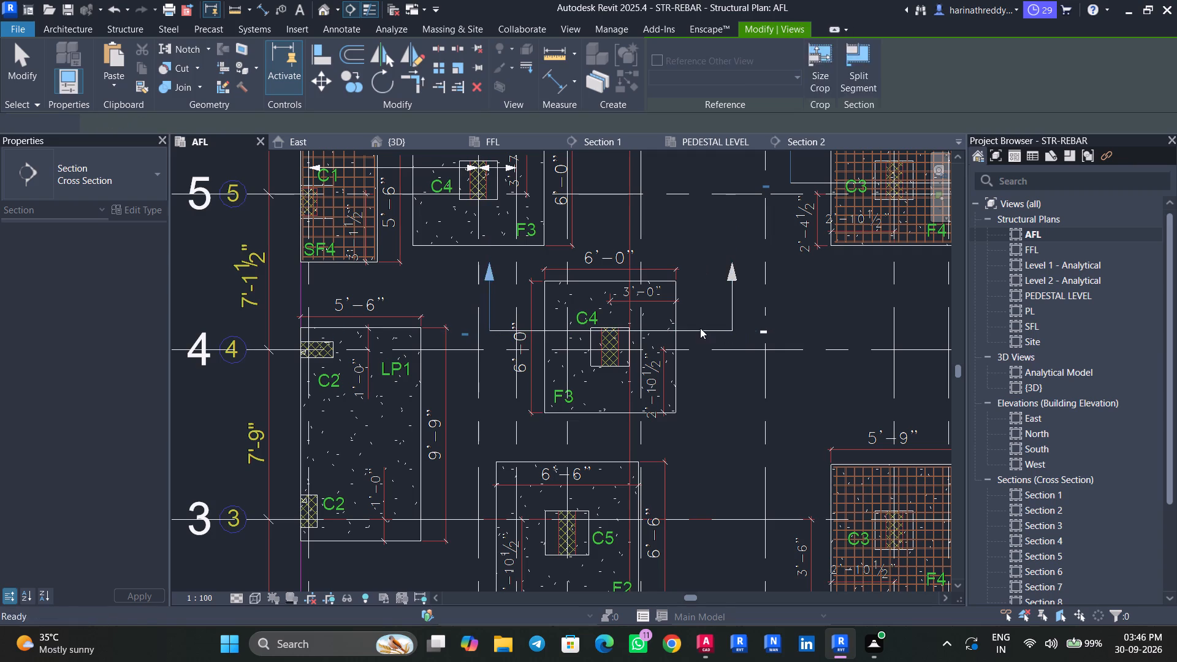
# Shorten the new section's view depth to a far clip offset of about 1' 10", ending within the F3 footing.
pyautogui.click(700, 328)
pyautogui.scroll(-3, 675, 299)
pyautogui.moveTo(657, 233); pyautogui.dragTo(661, 251, button='middle')
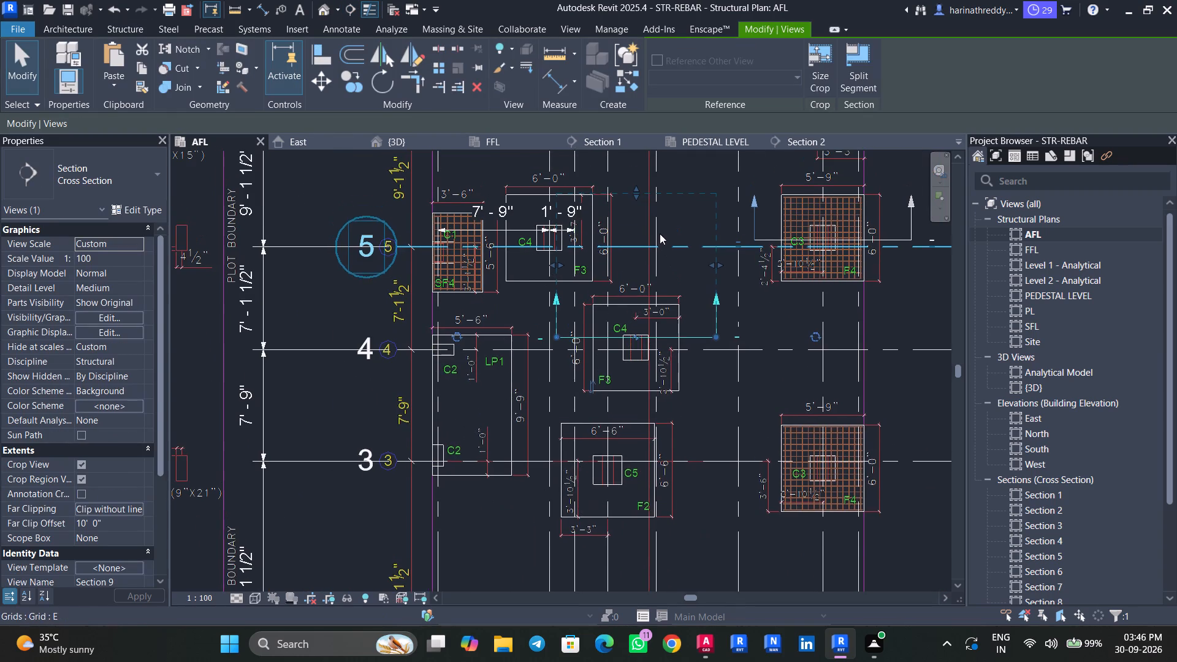
pyautogui.moveTo(635, 191); pyautogui.dragTo(639, 308)
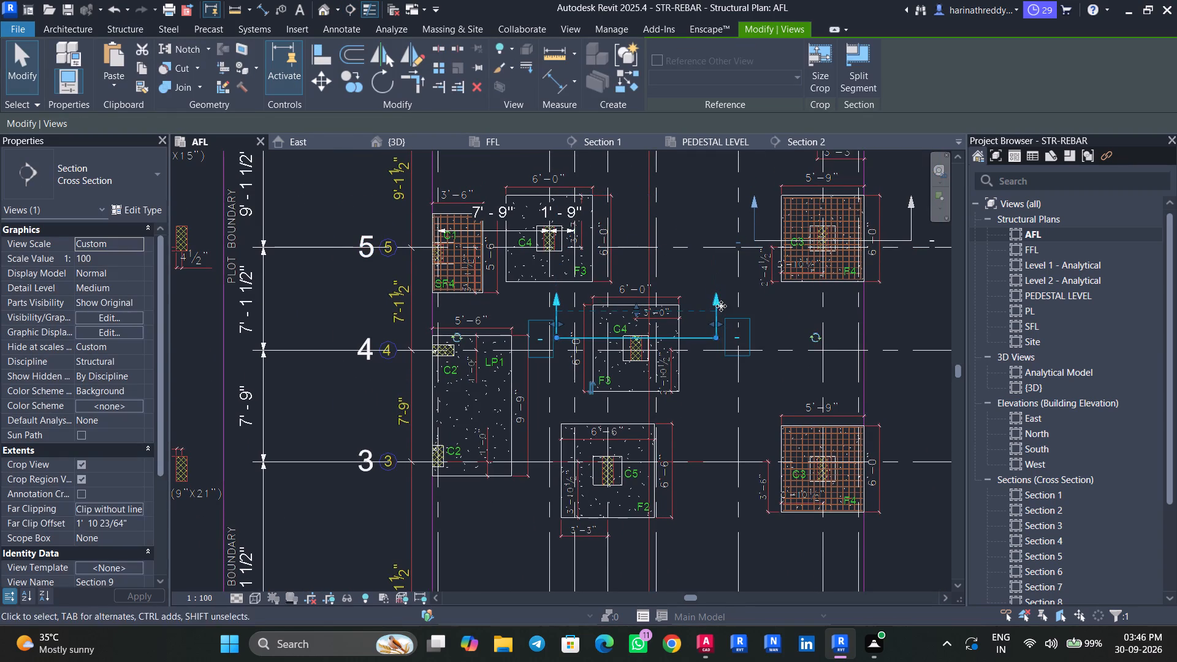
# Open the new section view and crop its bottom and top closely around the F3 footing and pedestal.
pyautogui.rightClick(721, 306)
pyautogui.click(774, 281)
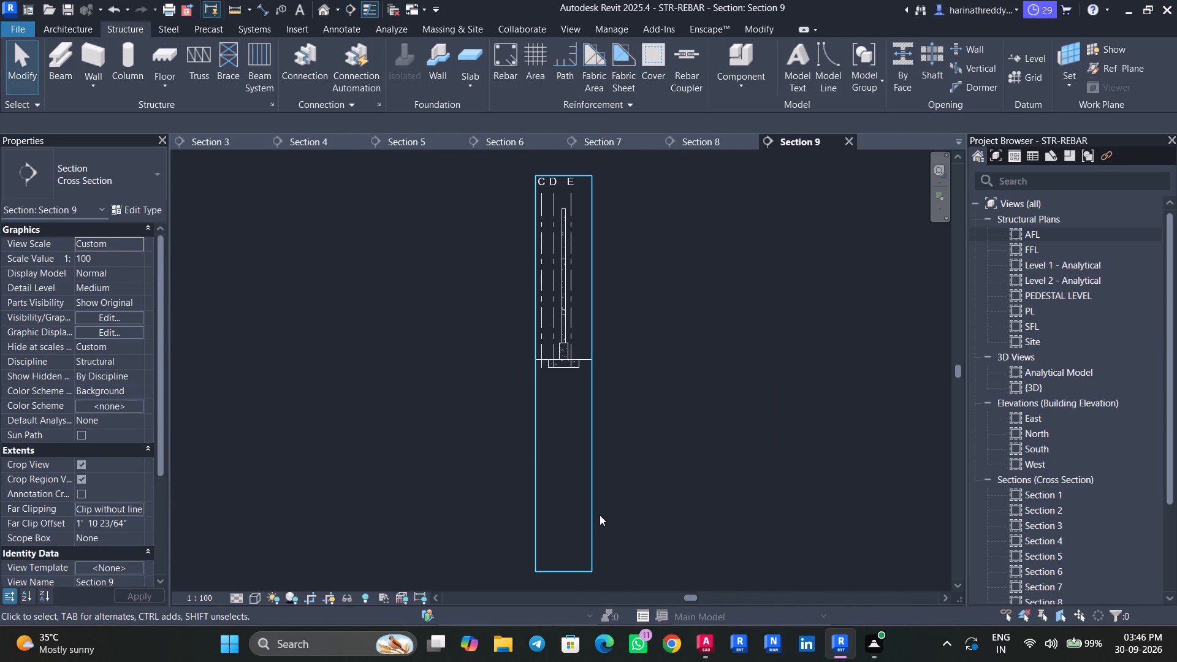
pyautogui.click(600, 514)
pyautogui.click(590, 536)
pyautogui.moveTo(566, 567); pyautogui.dragTo(569, 378)
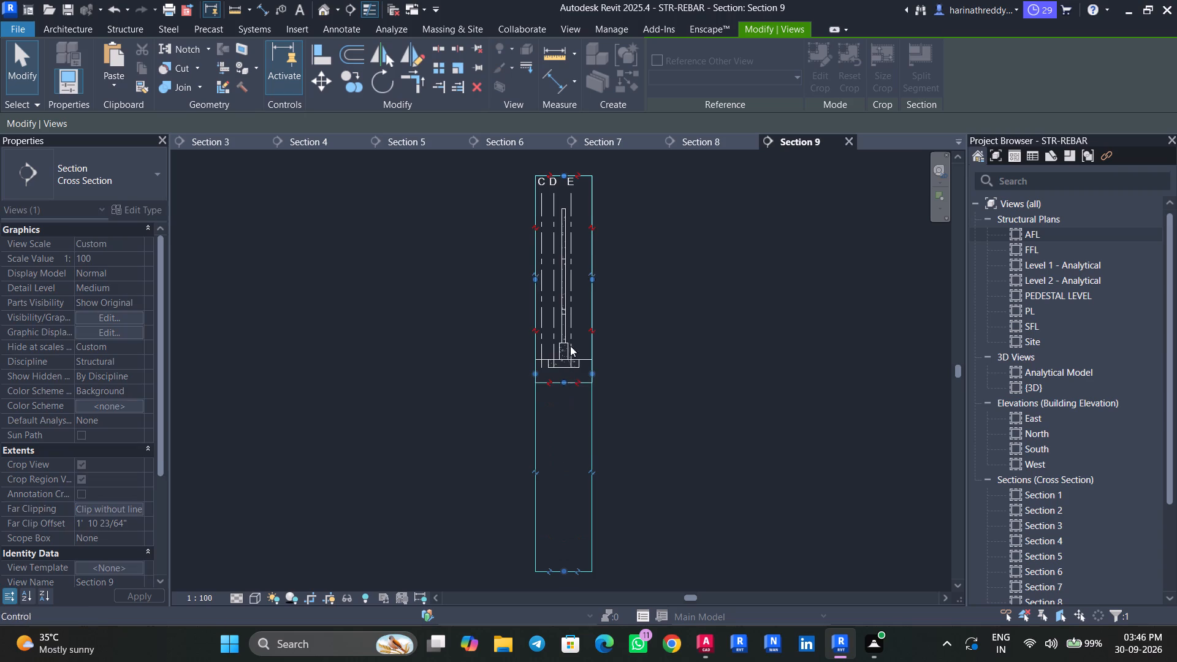
pyautogui.scroll(5, 566, 175)
pyautogui.moveTo(559, 175); pyautogui.dragTo(563, 512)
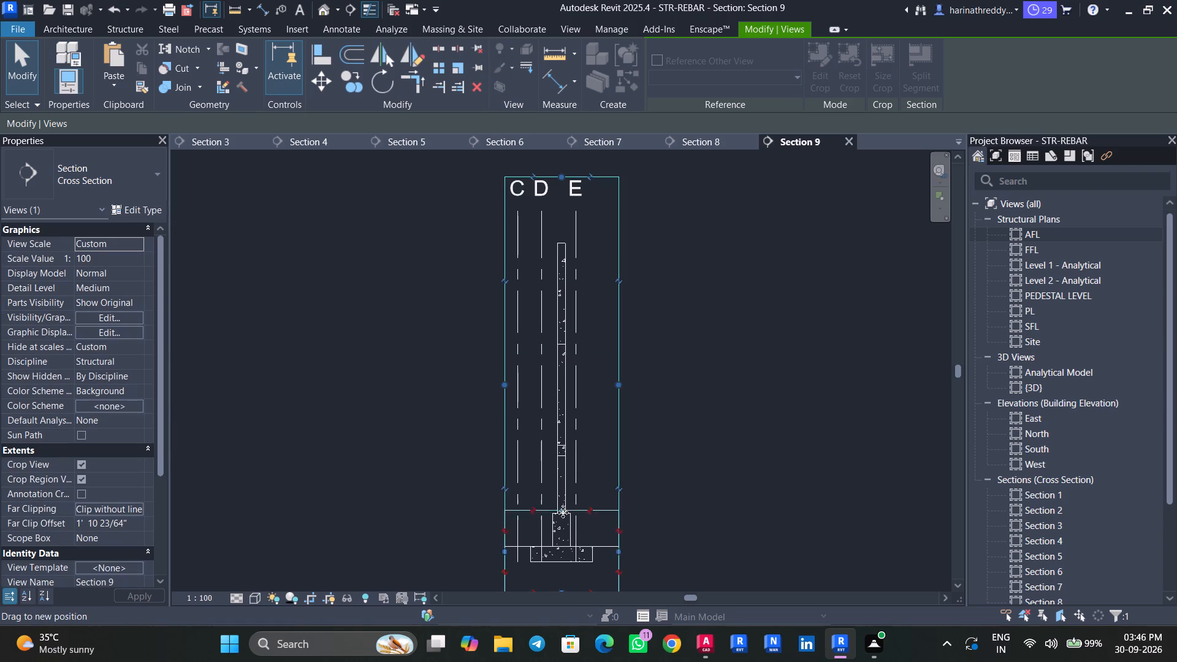
pyautogui.moveTo(563, 512); pyautogui.dragTo(562, 522)
pyautogui.press('Escape')
# Temporarily hide grids C, D and E in the F3 footing section.
pyautogui.moveTo(644, 483); pyautogui.dragTo(658, 404, button='middle')
pyautogui.moveTo(668, 386); pyautogui.dragTo(489, 389)
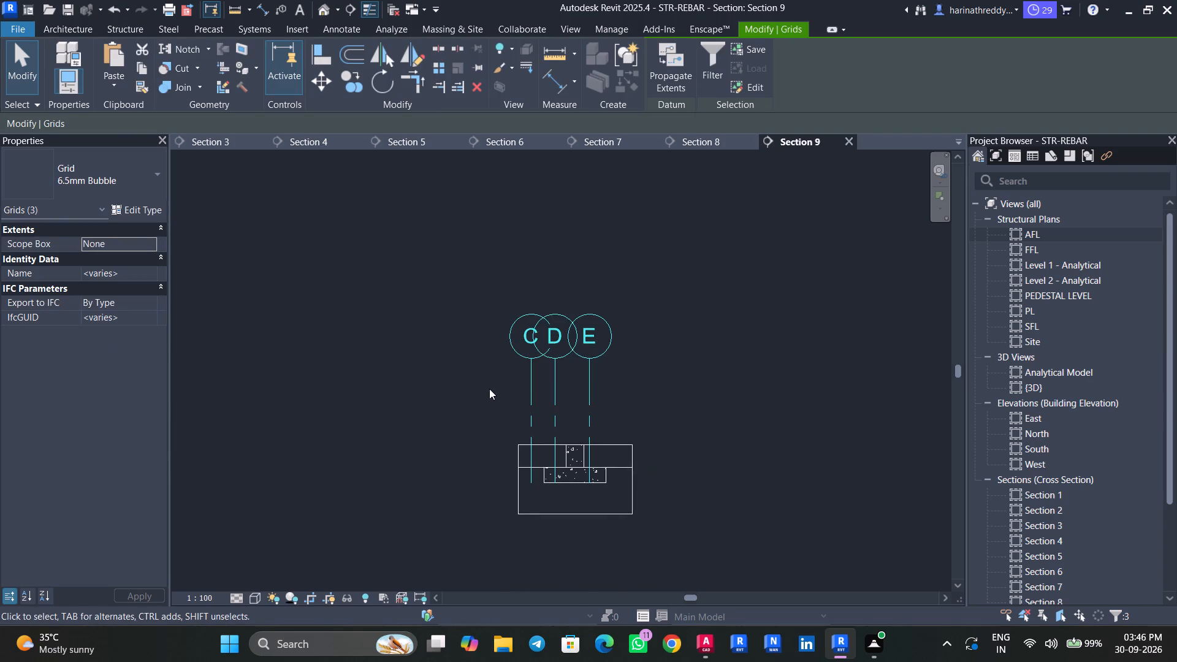
pyautogui.write('HH')
# Set the rebar cover of the F3 footing to FOOTING <50 mm>.
pyautogui.scroll(5, 587, 470)
pyautogui.click(585, 476)
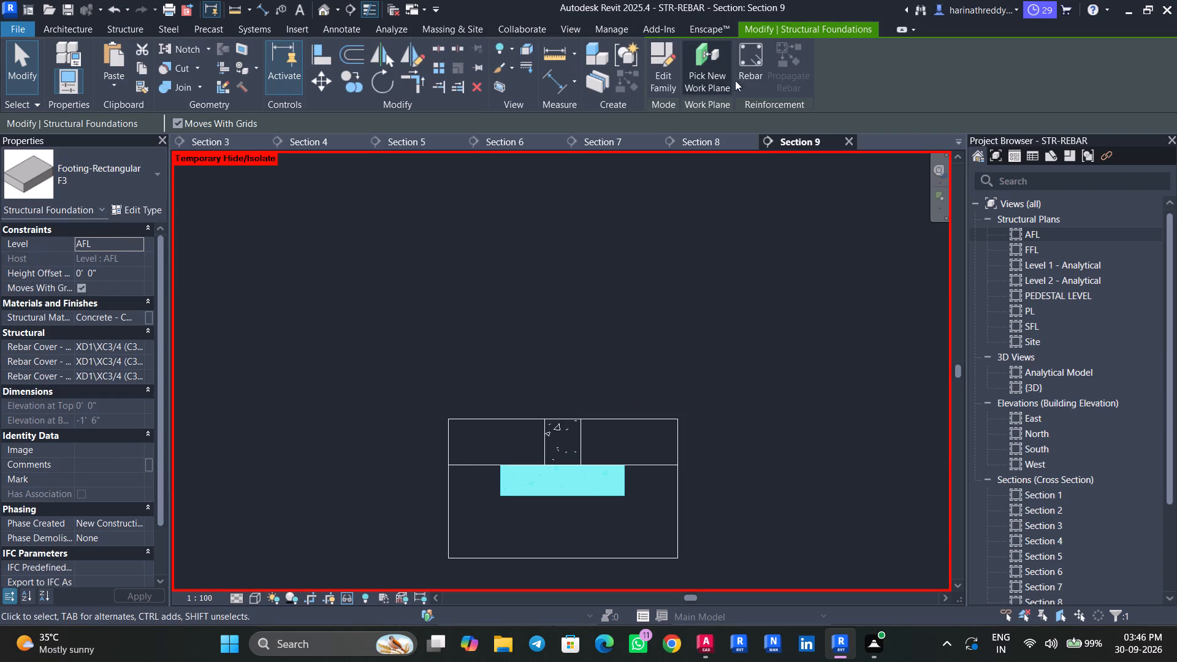
pyautogui.click(116, 32)
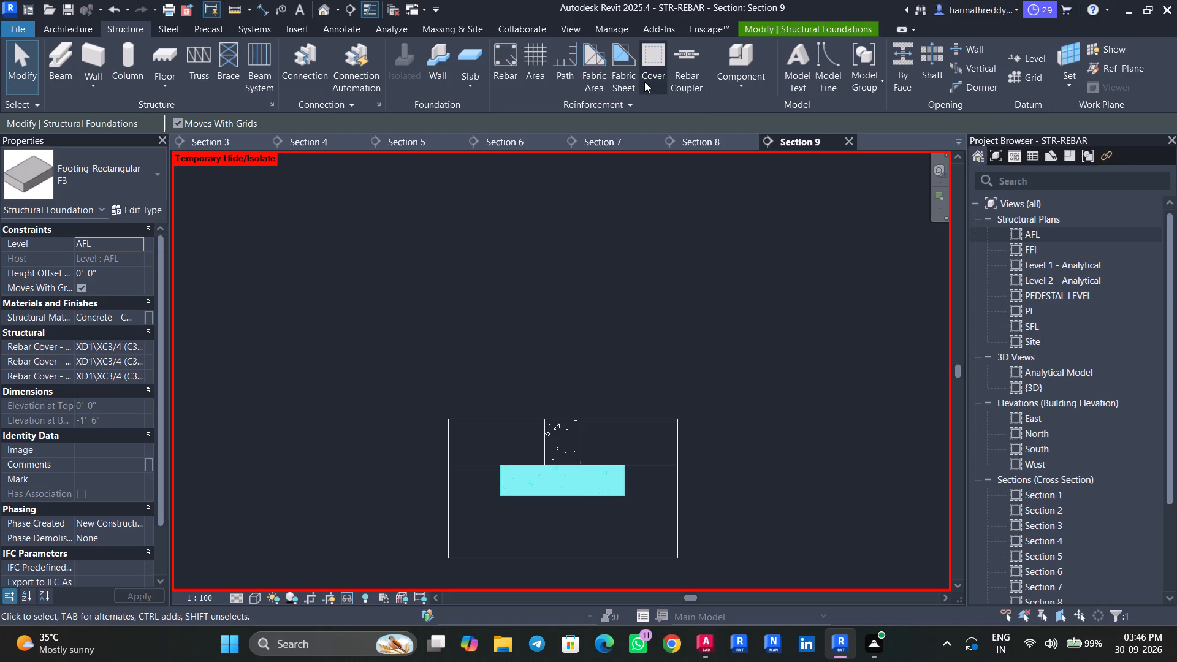
pyautogui.click(644, 80)
pyautogui.click(503, 481)
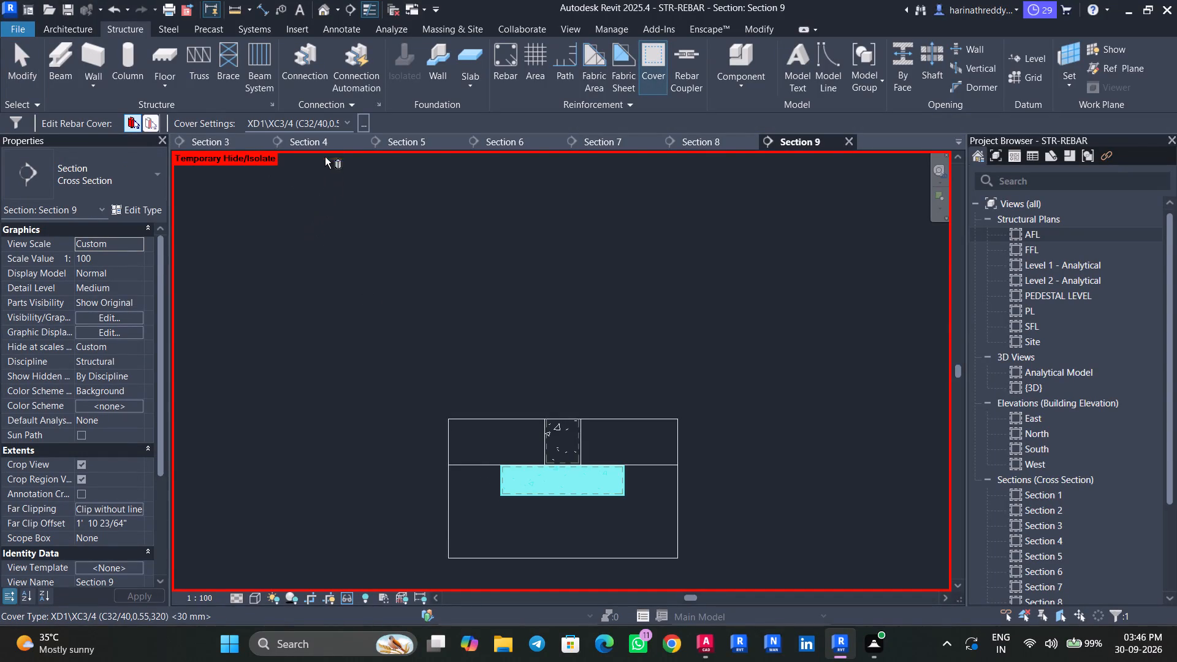
pyautogui.click(321, 126)
pyautogui.scroll(15, 304, 196)
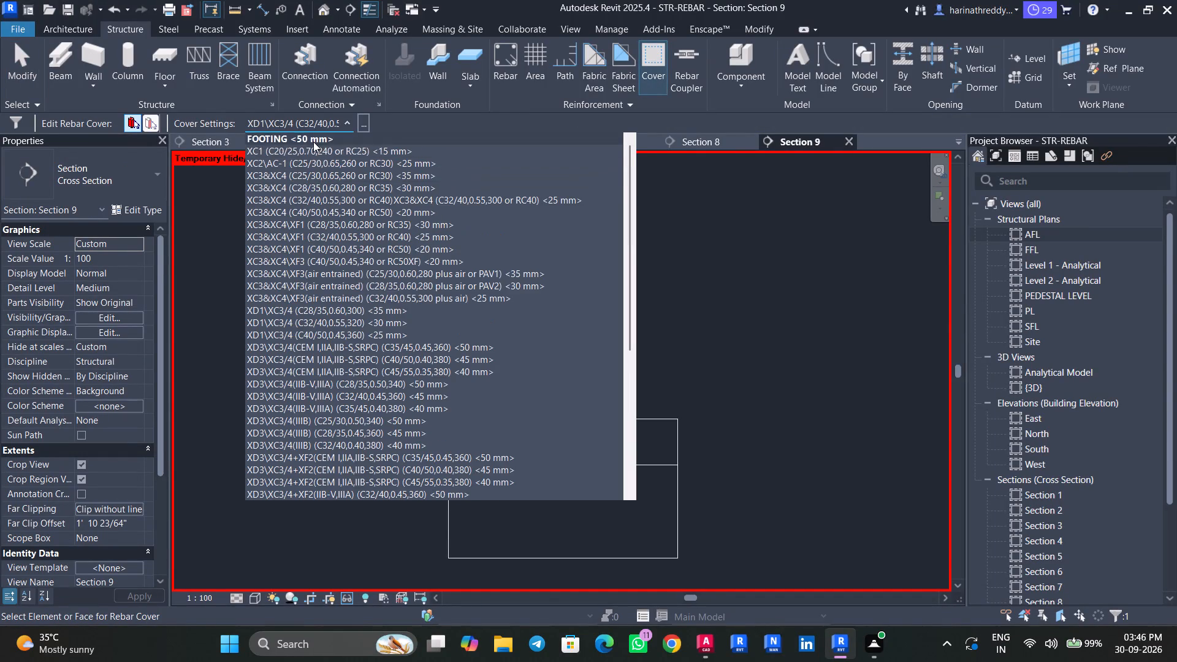
pyautogui.click(313, 142)
pyautogui.scroll(5, 586, 506)
pyautogui.press('Escape')
pyautogui.press('Escape')
# Place an H10 shape 21 rebar set along the bottom of the F3 footing, oriented parallel to the work plane.
pyautogui.click(593, 484)
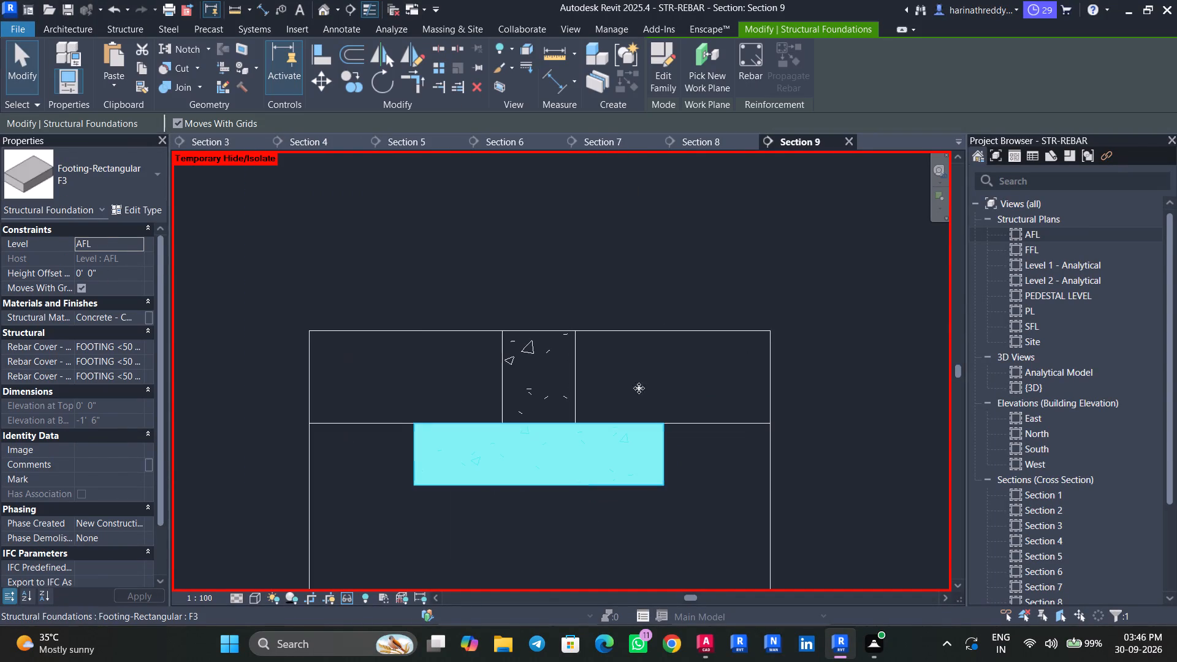
pyautogui.click(760, 79)
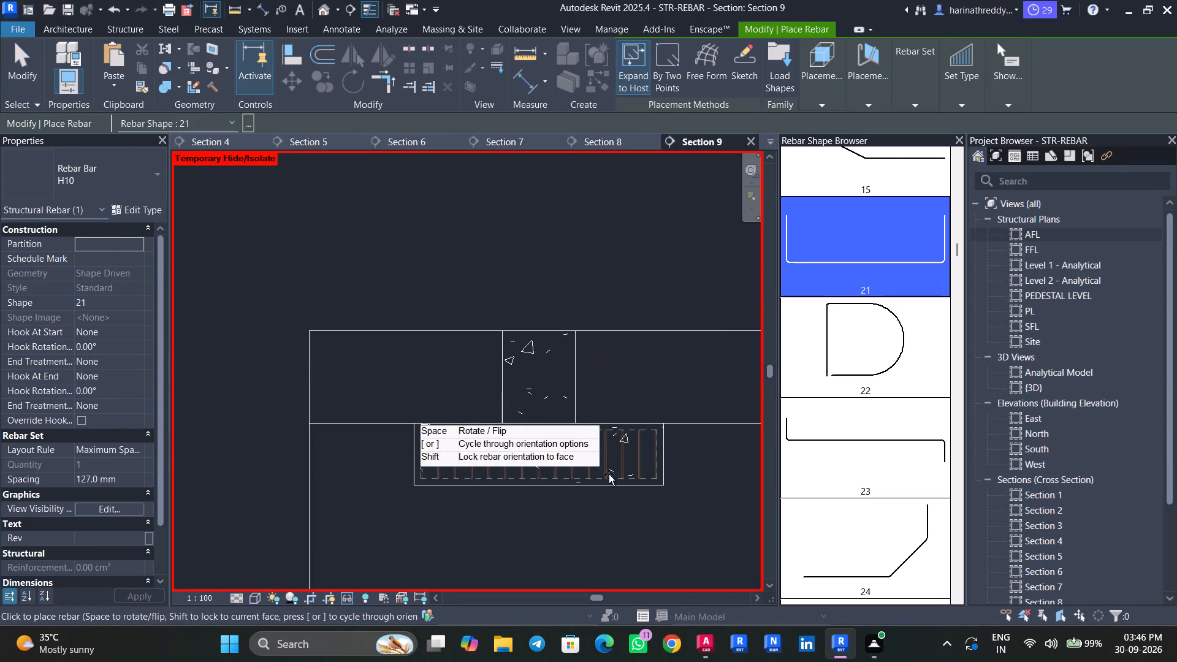
pyautogui.click(826, 115)
pyautogui.click(825, 108)
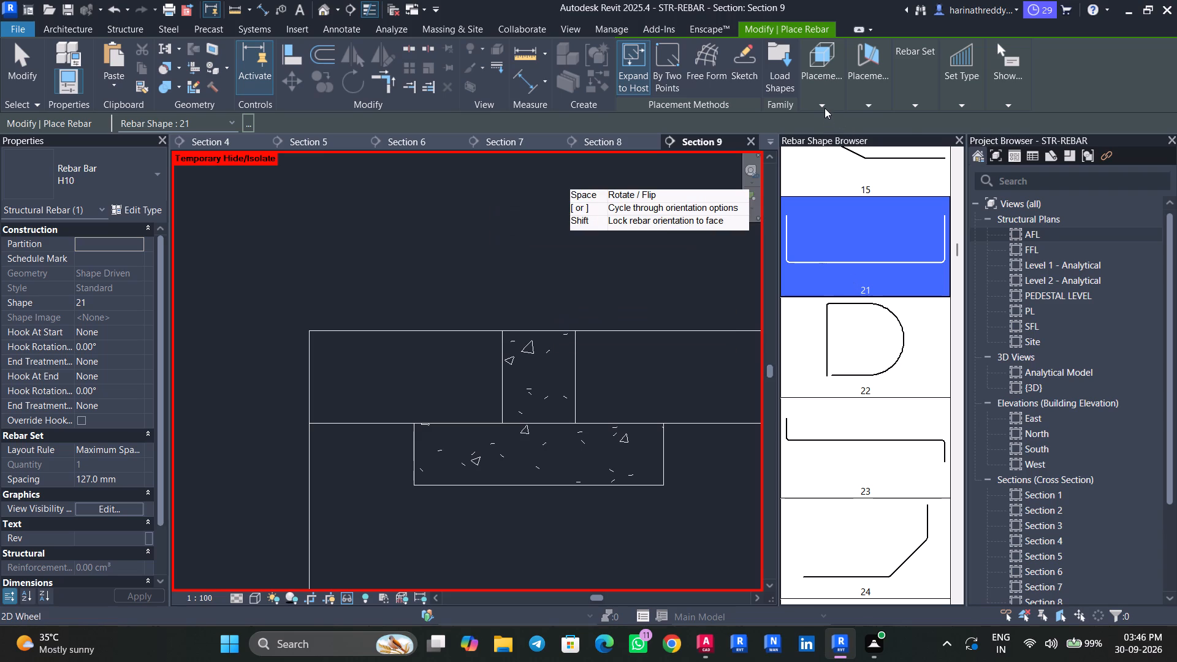
pyautogui.click(882, 94)
pyautogui.click(870, 132)
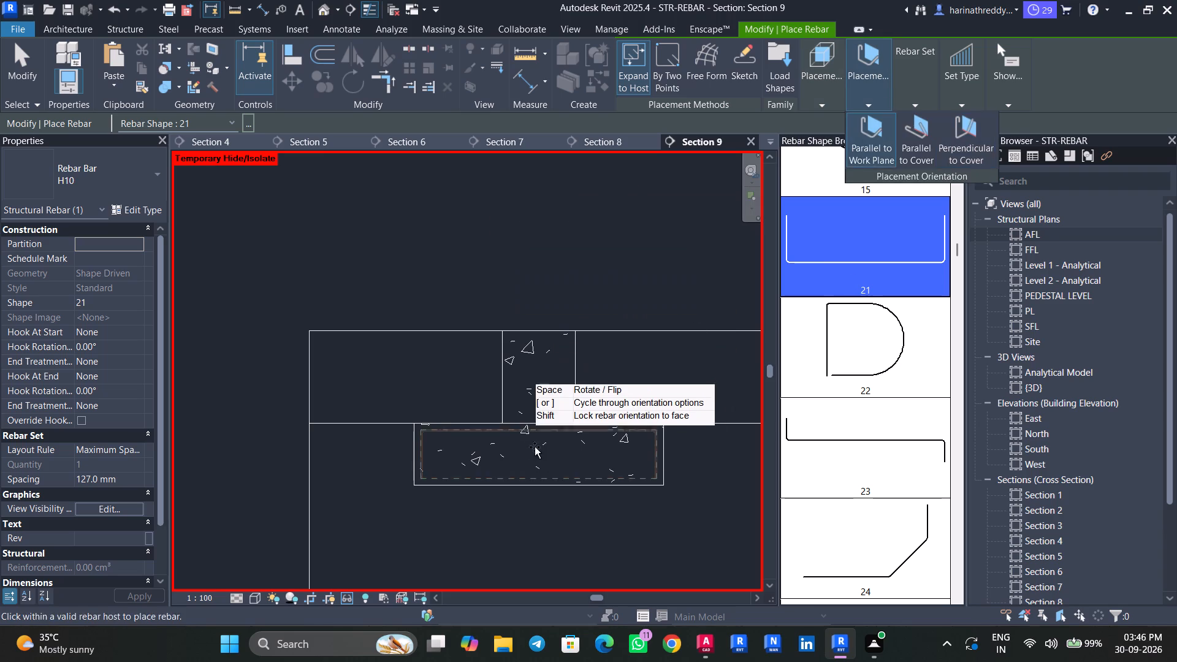
pyautogui.scroll(1, 536, 476)
pyautogui.click(536, 476)
pyautogui.press('Escape')
pyautogui.press('Escape')
pyautogui.press('Escape')
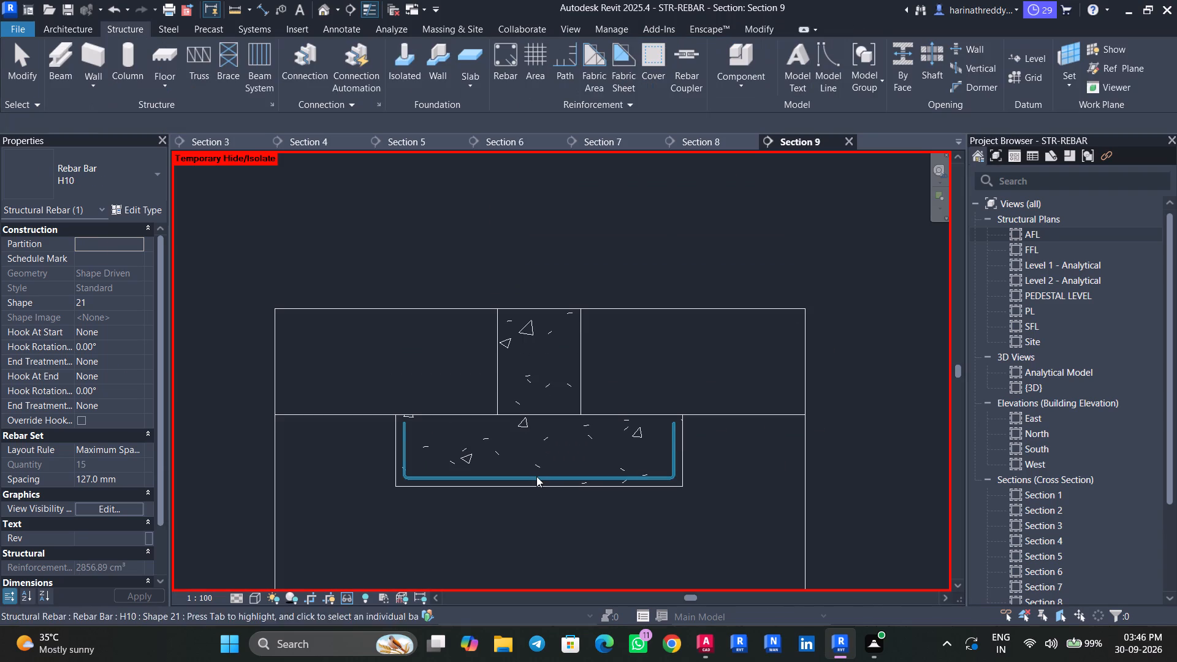
# Set both upturned legs, A and C, of the placed F3 rebar to 6".
pyautogui.click(536, 476)
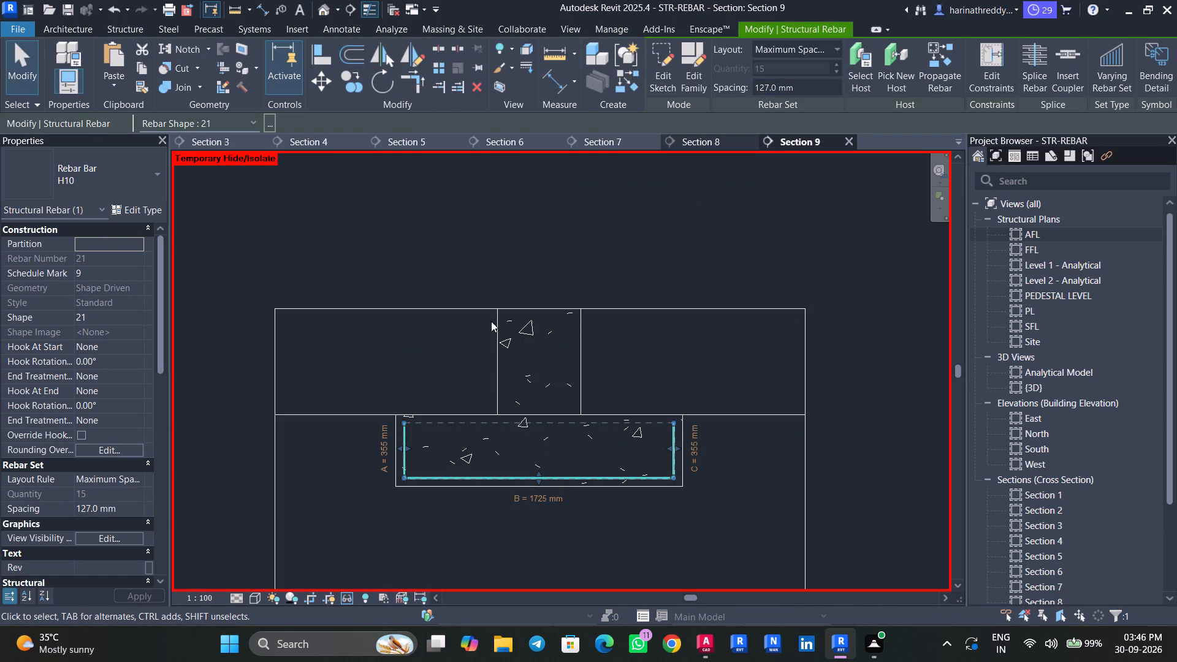
pyautogui.click(381, 452)
pyautogui.write('6"')
pyautogui.press('Return')
pyautogui.click(697, 451)
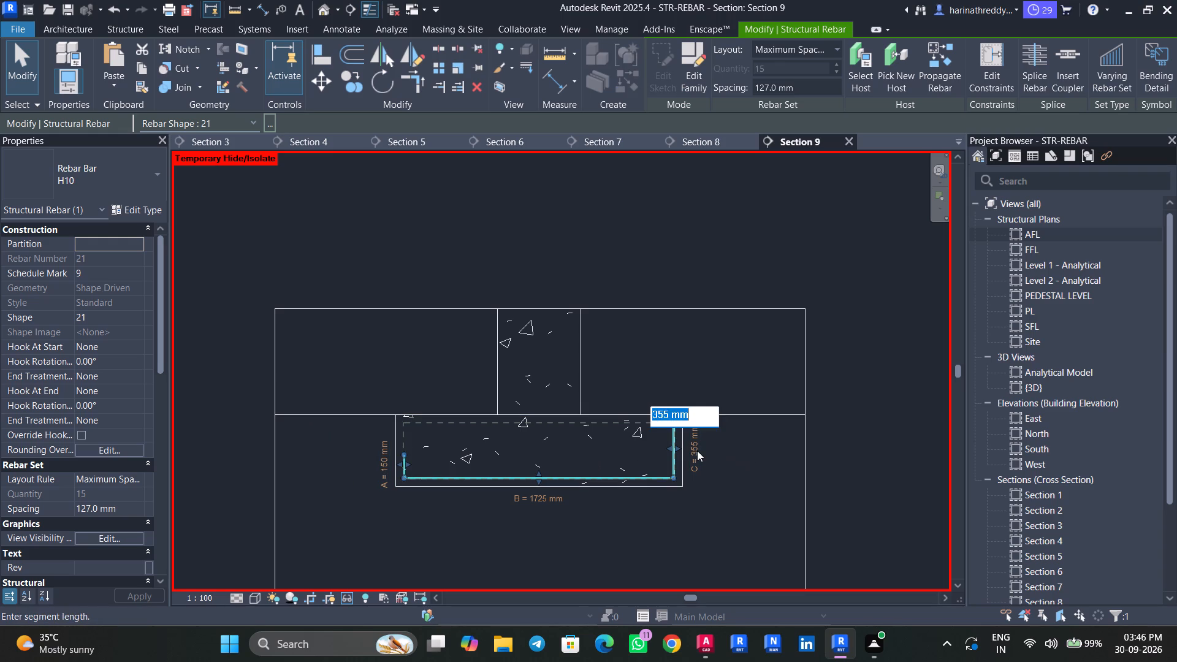
pyautogui.write('6"')
pyautogui.press('Return')
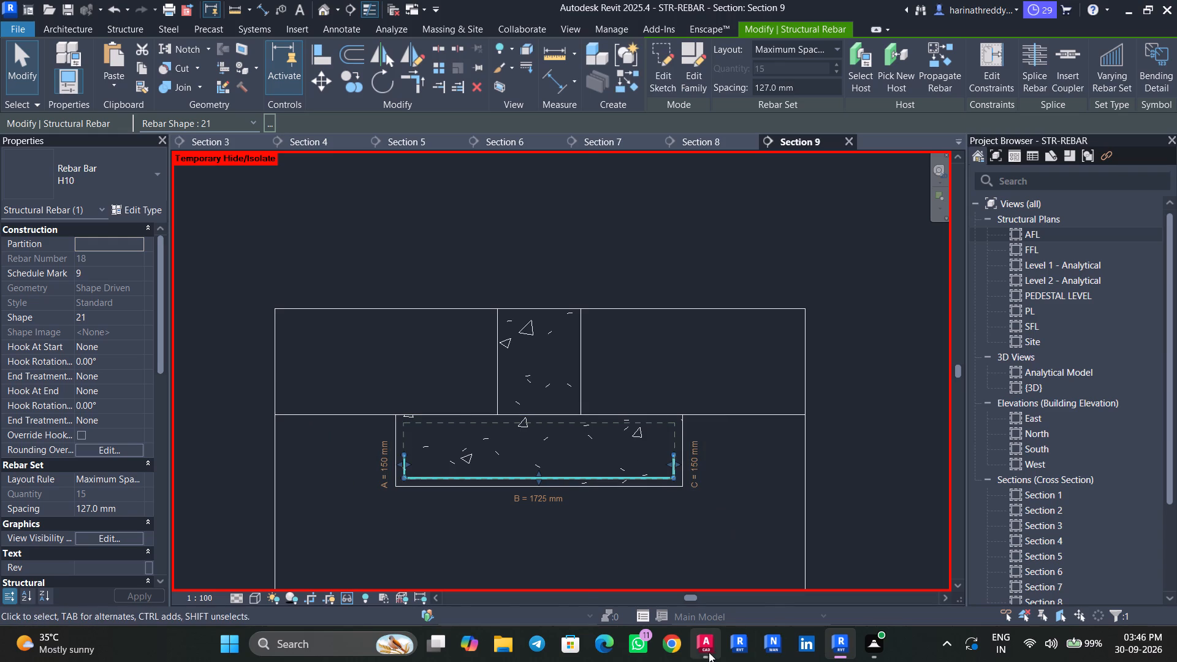
# Check the bottom reinforcement in the AutoCAD footing schedule and set the F3 rebar set's spacing to 5" in Revit.
pyautogui.click(703, 648)
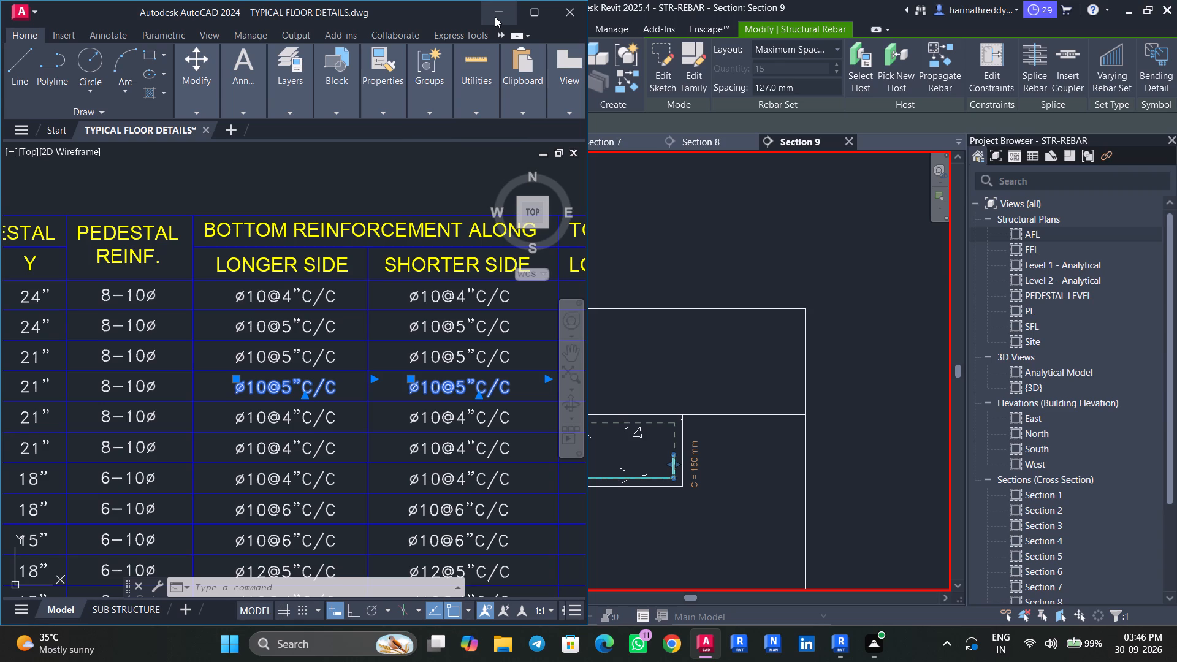
pyautogui.click(495, 17)
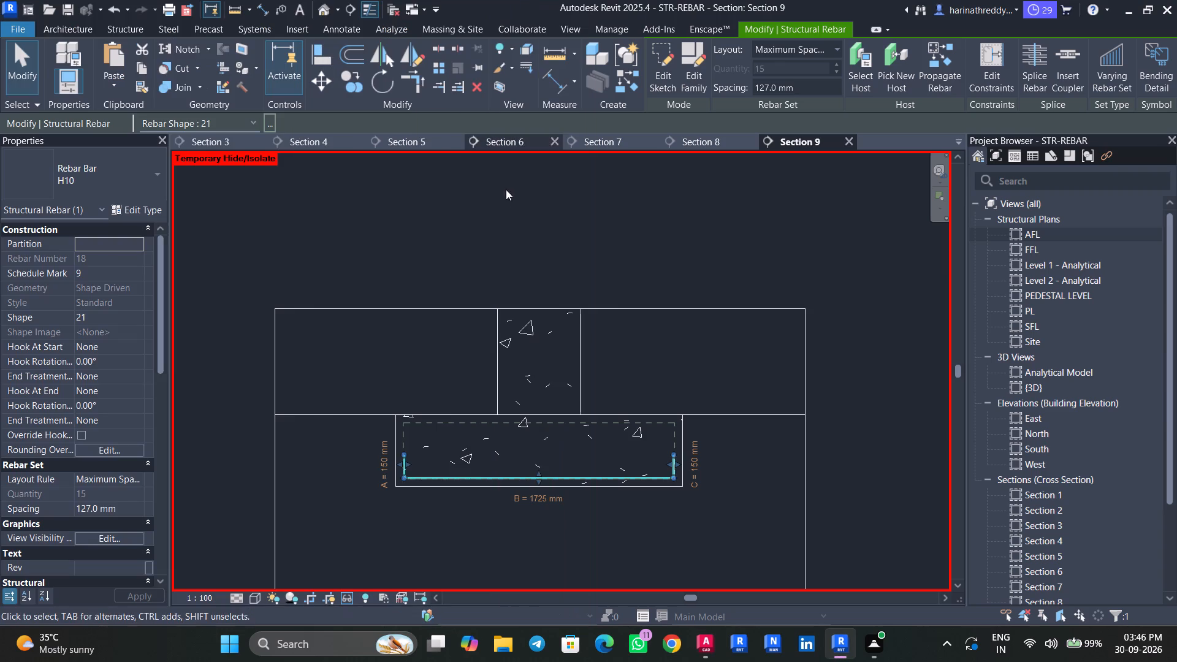
pyautogui.scroll(3, 403, 531)
pyautogui.click(142, 504)
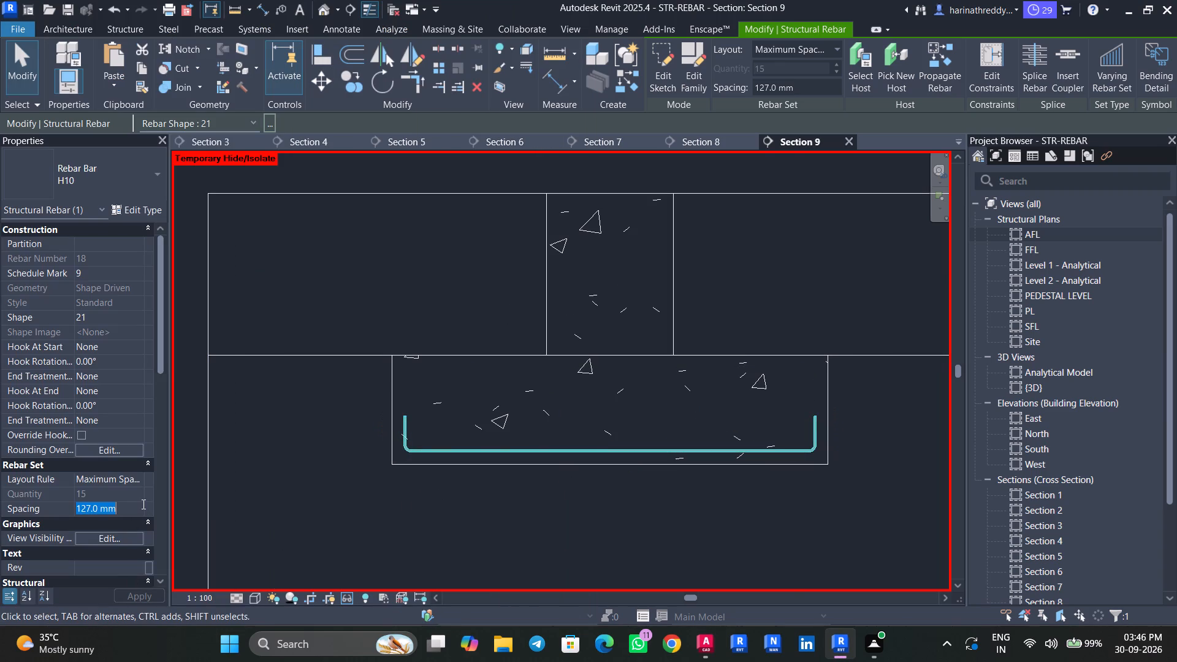
pyautogui.write('5"')
pyautogui.press('Return')
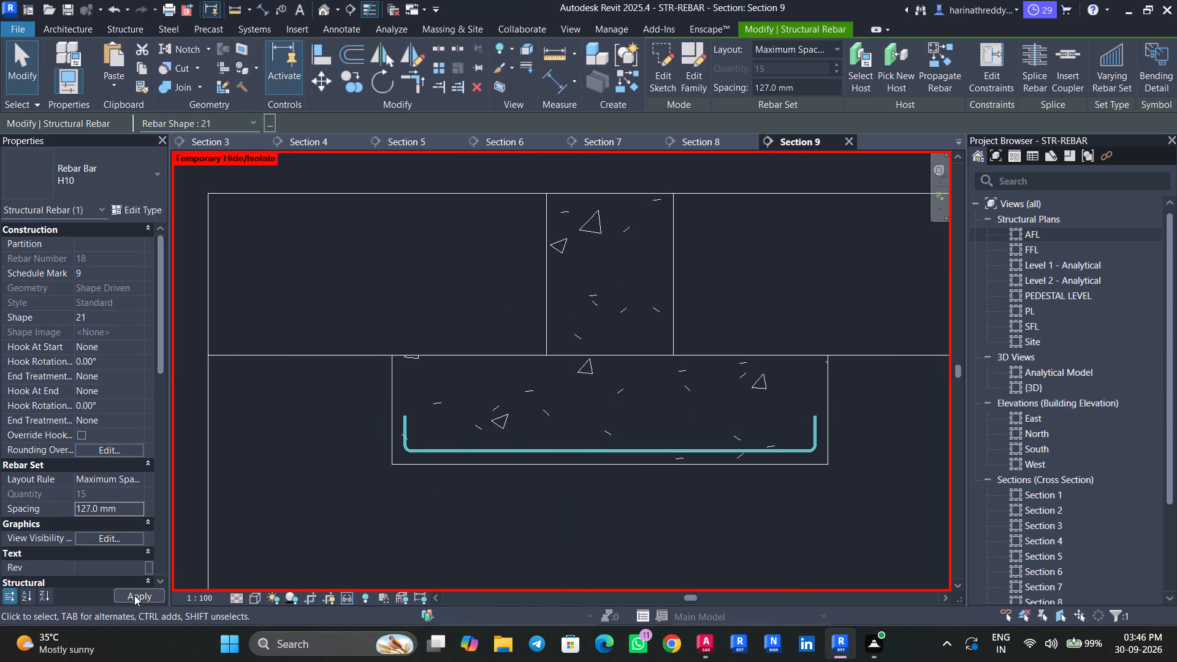
pyautogui.click(134, 596)
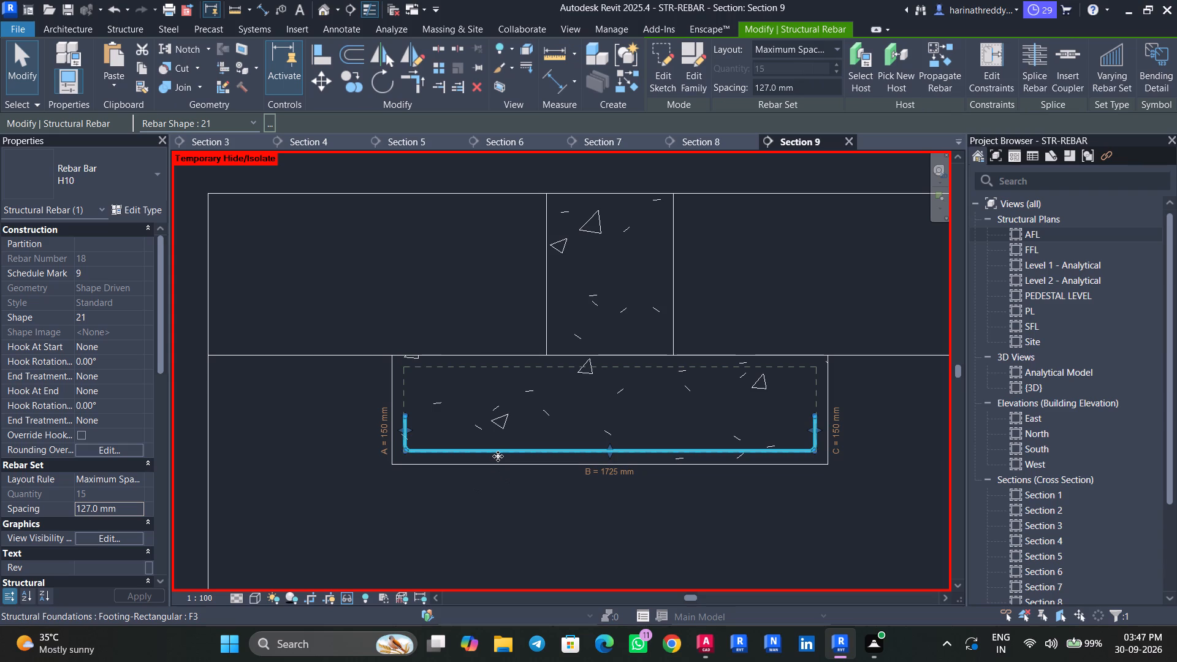
# Create a similar H10 shape 21 rebar set in the F3 footing, oriented perpendicular to cover, for the crossing bottom bars.
pyautogui.write('CS')
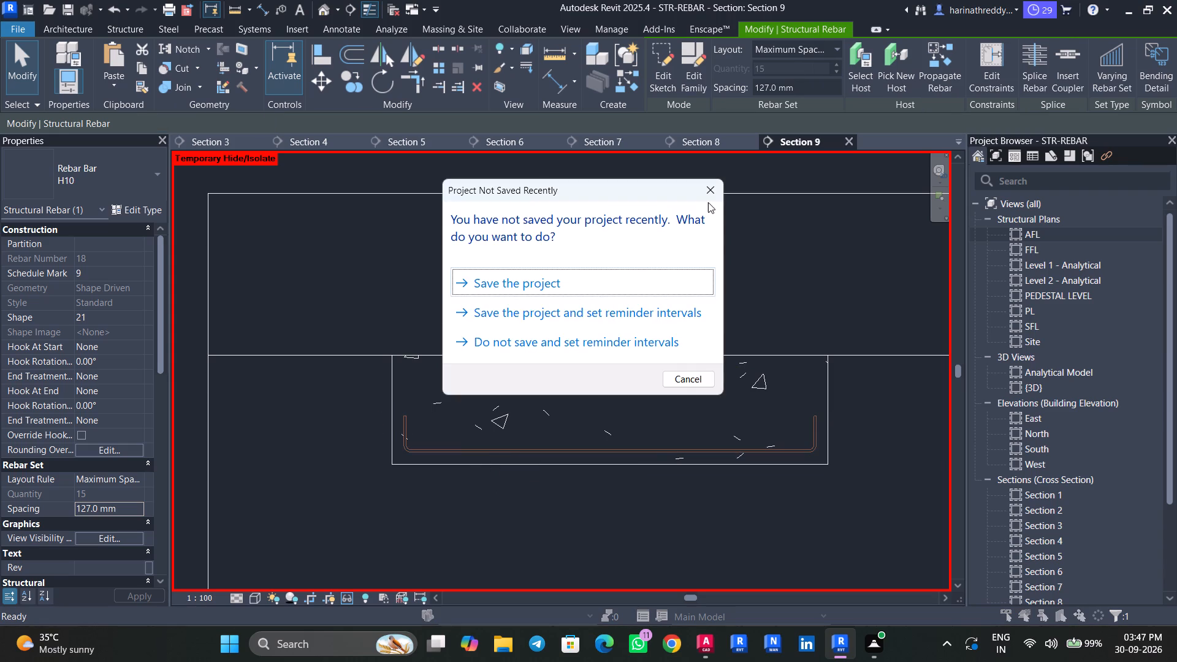
pyautogui.click(708, 202)
pyautogui.click(708, 197)
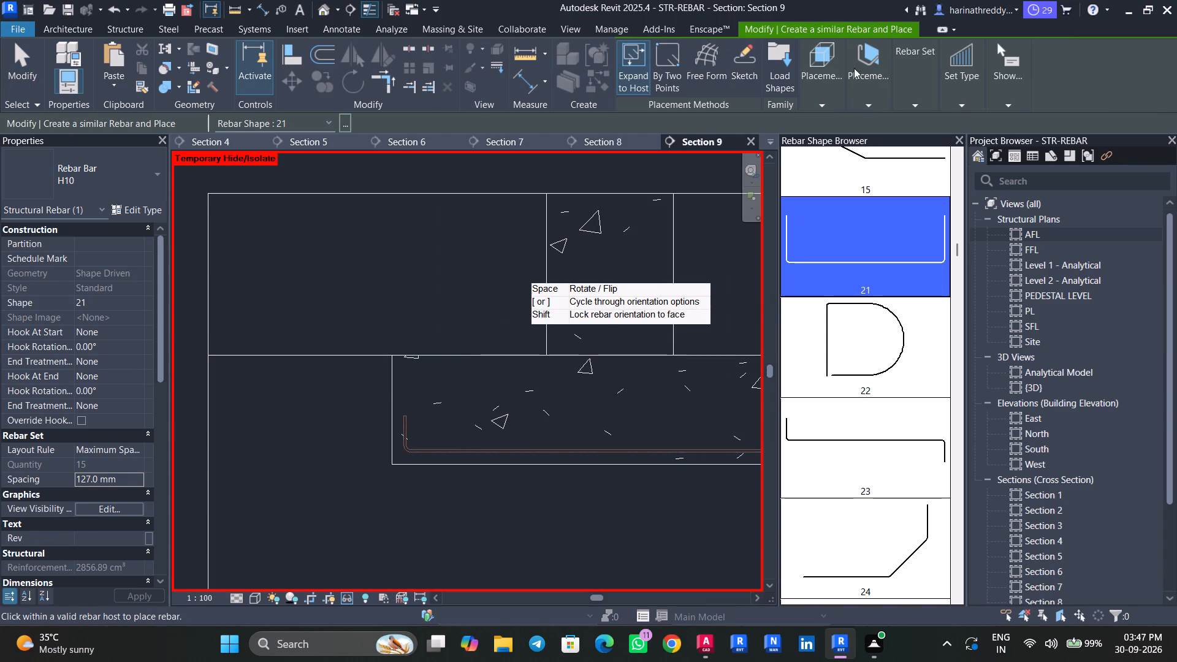
pyautogui.click(870, 110)
pyautogui.click(875, 135)
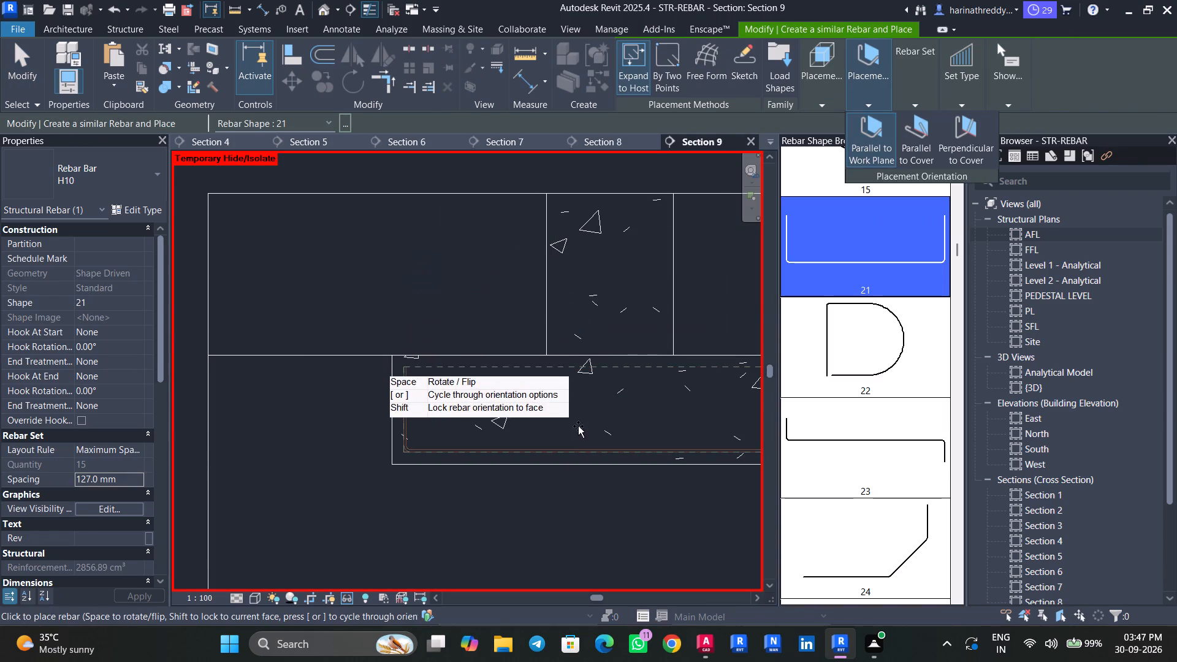
pyautogui.click(871, 97)
pyautogui.click(980, 135)
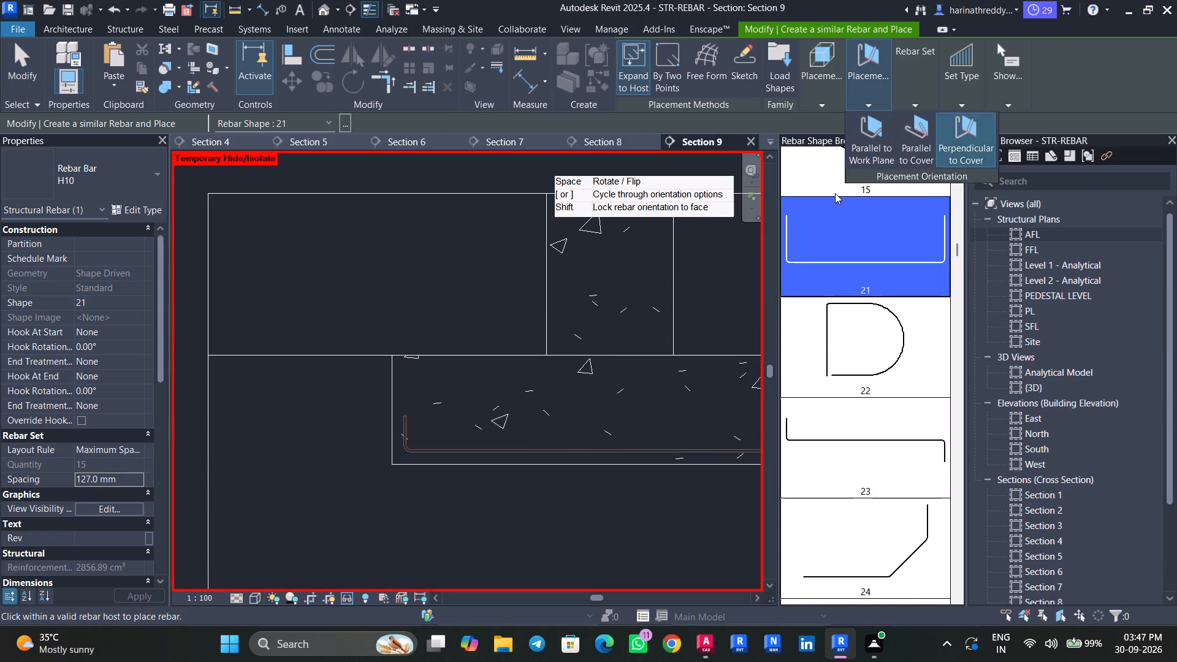
pyautogui.scroll(1, 456, 424)
pyautogui.scroll(-1, 456, 425)
pyautogui.scroll(3, 455, 427)
pyautogui.click(455, 427)
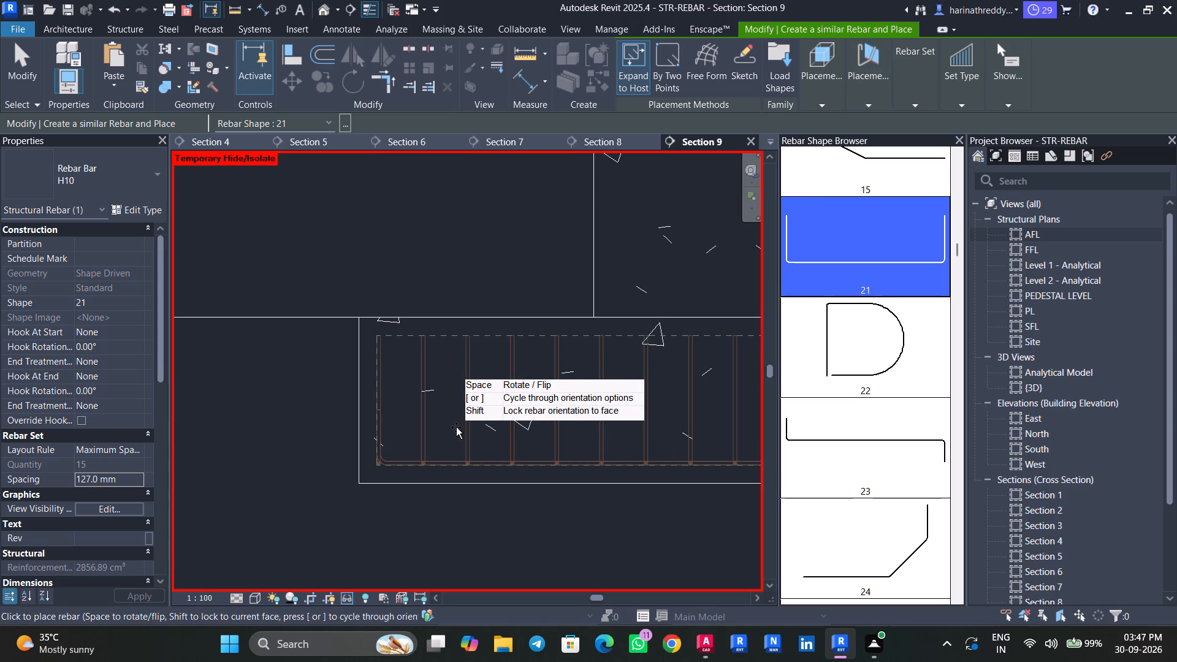
pyautogui.press('Escape')
pyautogui.press('Escape')
pyautogui.press('Escape')
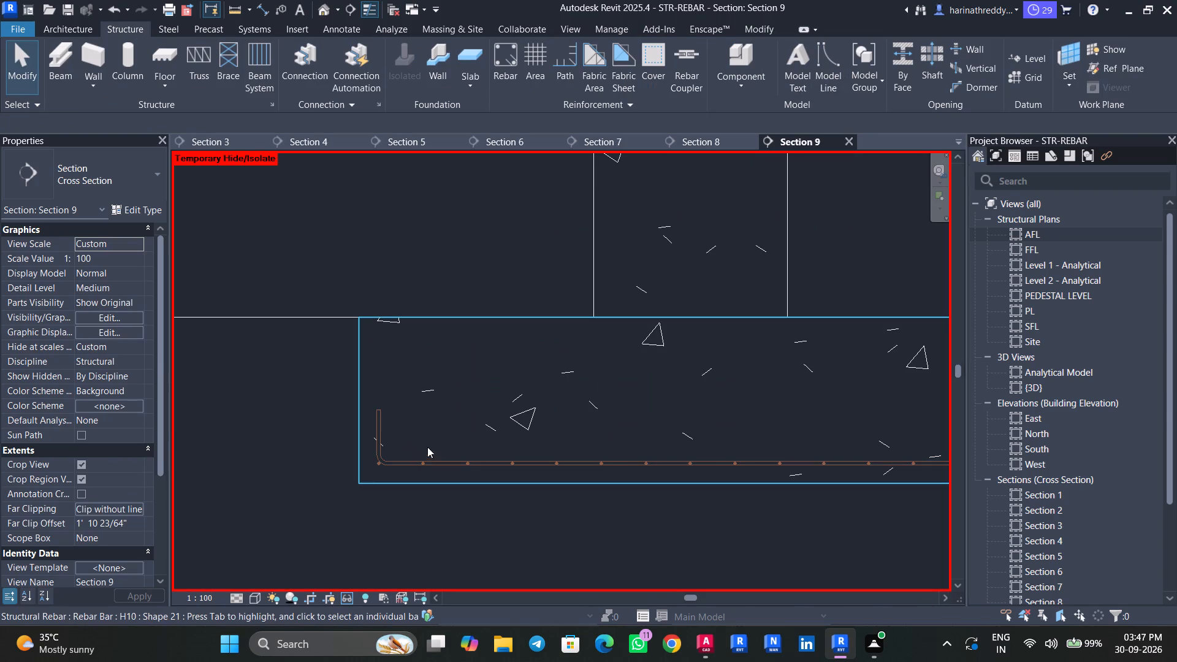
# Pull both ends of the crossing bar set slightly inward, clear of the first set's upturned legs.
pyautogui.click(373, 463)
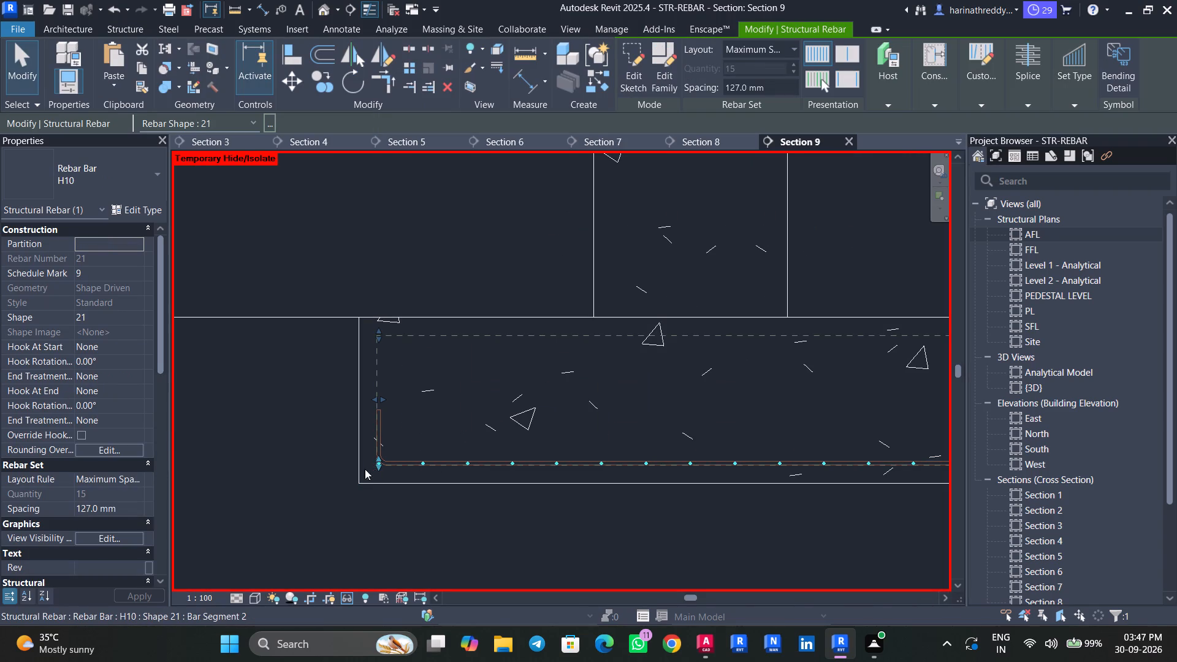
pyautogui.scroll(3, 477, 409)
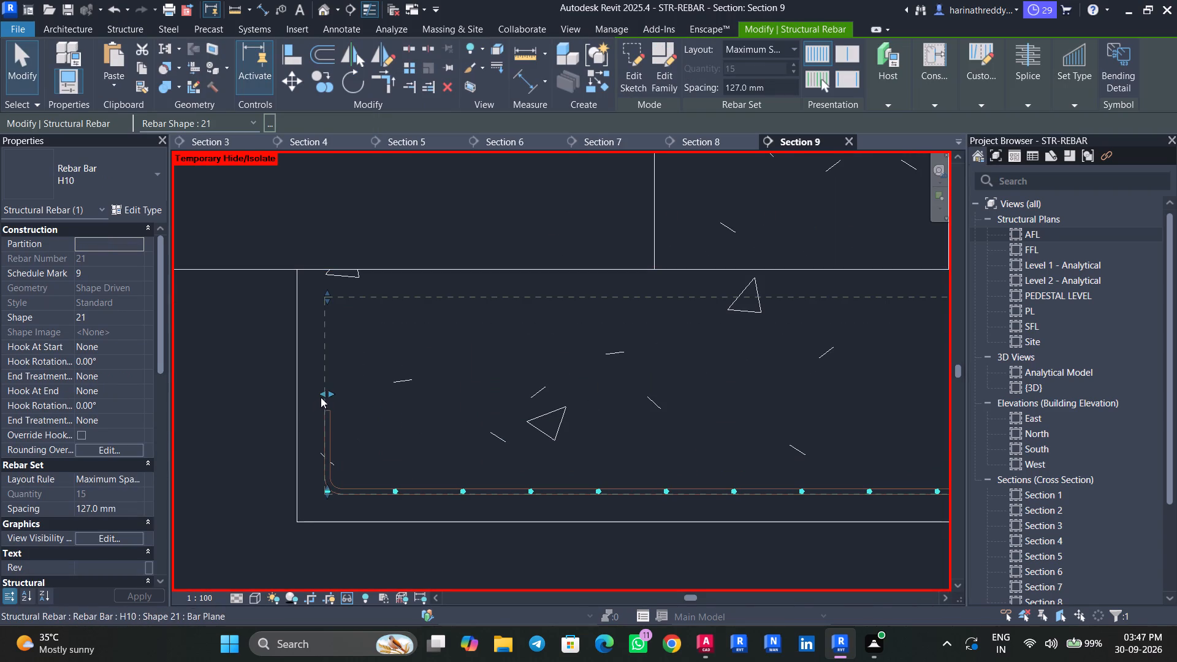
pyautogui.moveTo(328, 394); pyautogui.dragTo(345, 397)
pyautogui.scroll(-3, 474, 418)
pyautogui.moveTo(594, 403); pyautogui.dragTo(577, 404, button='middle')
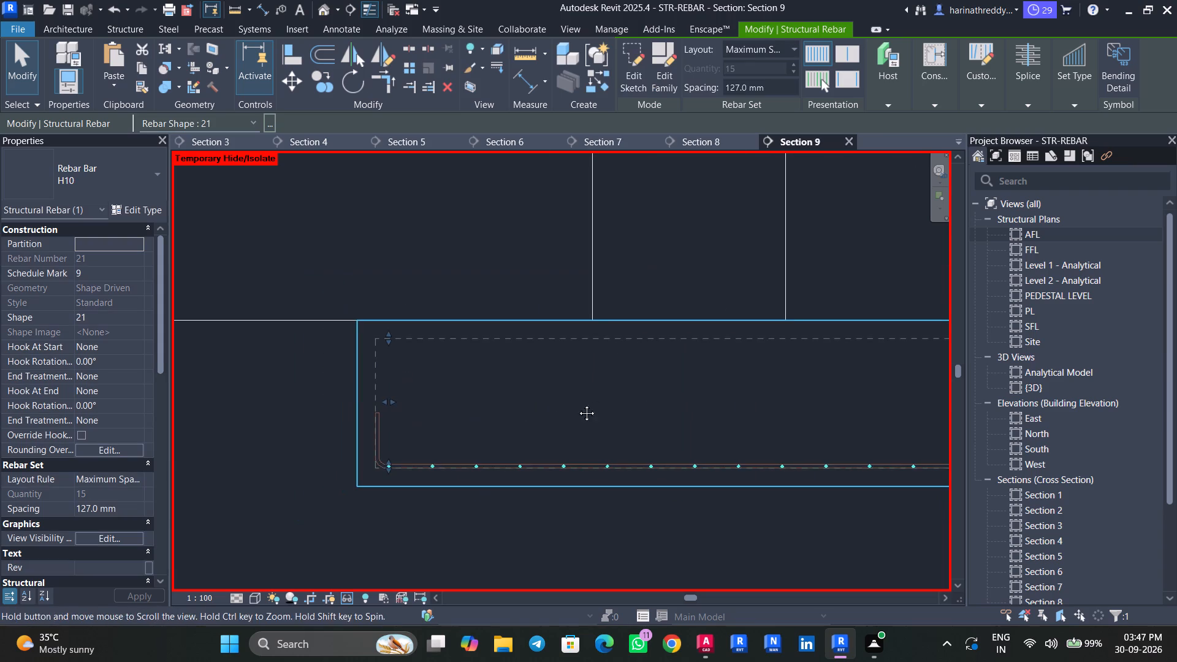
pyautogui.moveTo(577, 404); pyautogui.dragTo(215, 402, button='middle')
pyautogui.moveTo(619, 399); pyautogui.dragTo(611, 399)
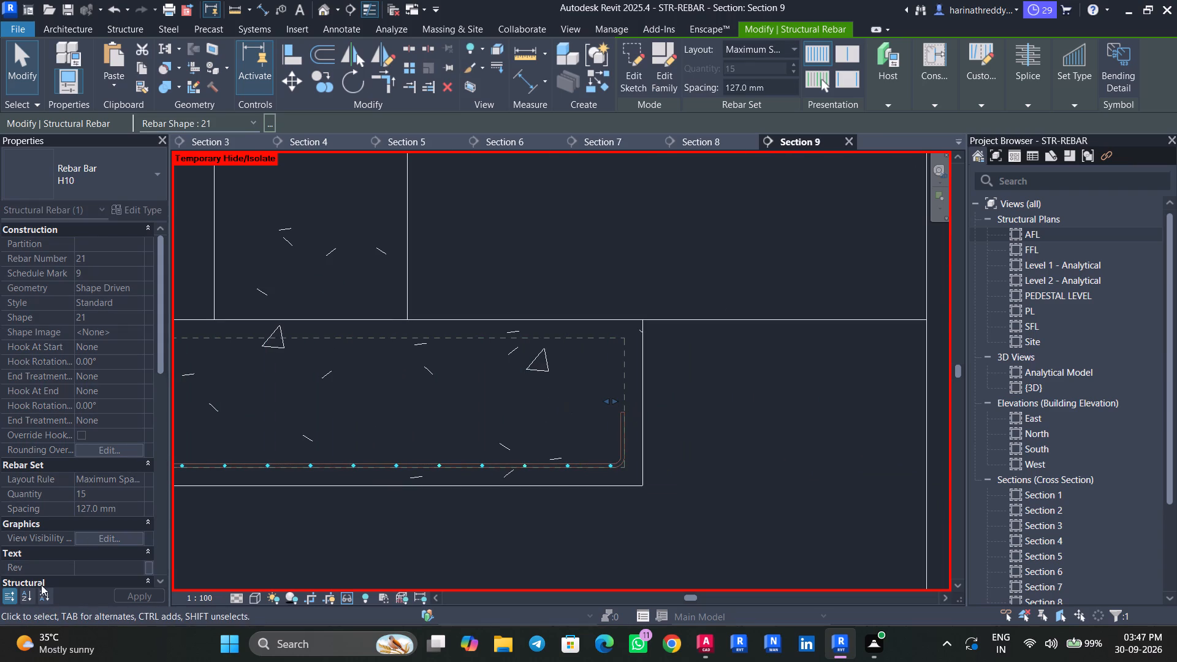
# Set dimensions A and C of the crossing F3 bar set to 6".
pyautogui.scroll(-3, 101, 514)
pyautogui.click(132, 535)
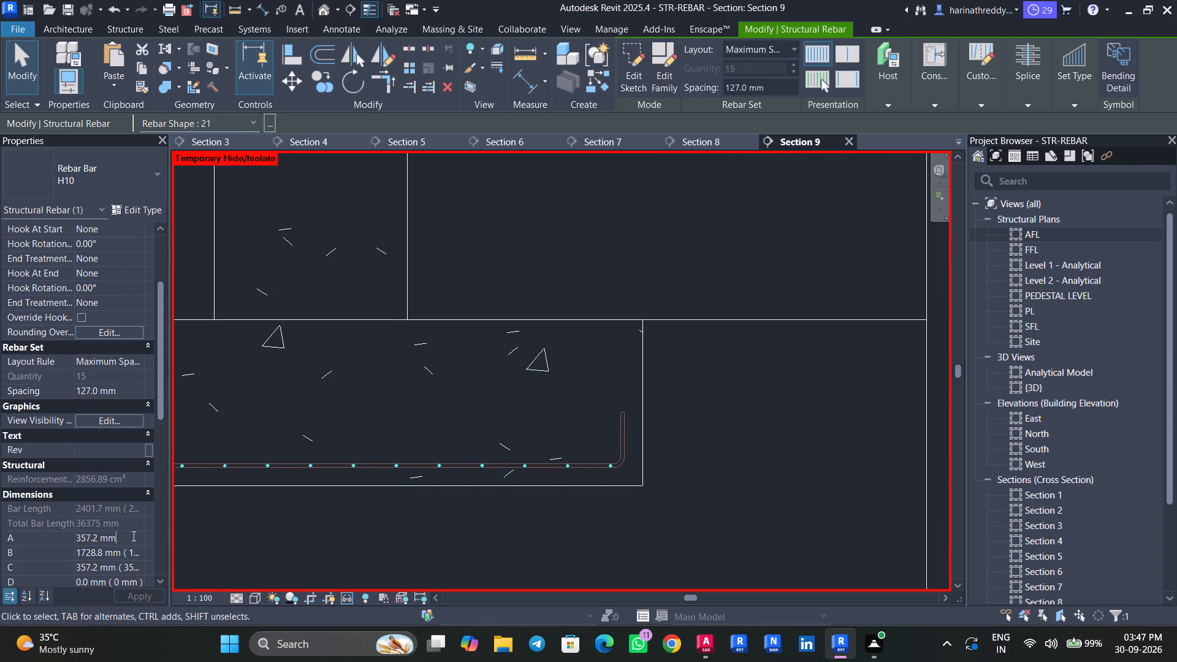
pyautogui.moveTo(132, 536); pyautogui.dragTo(27, 544)
pyautogui.write('6"\\')
pyautogui.press('Return')
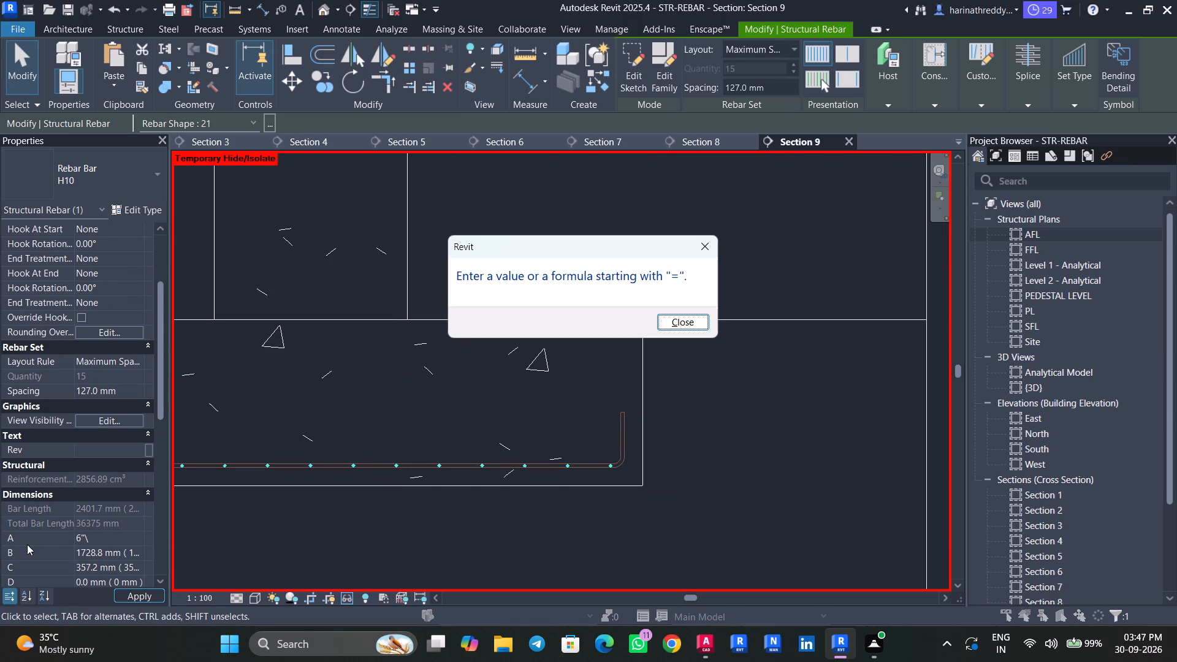
pyautogui.click(669, 318)
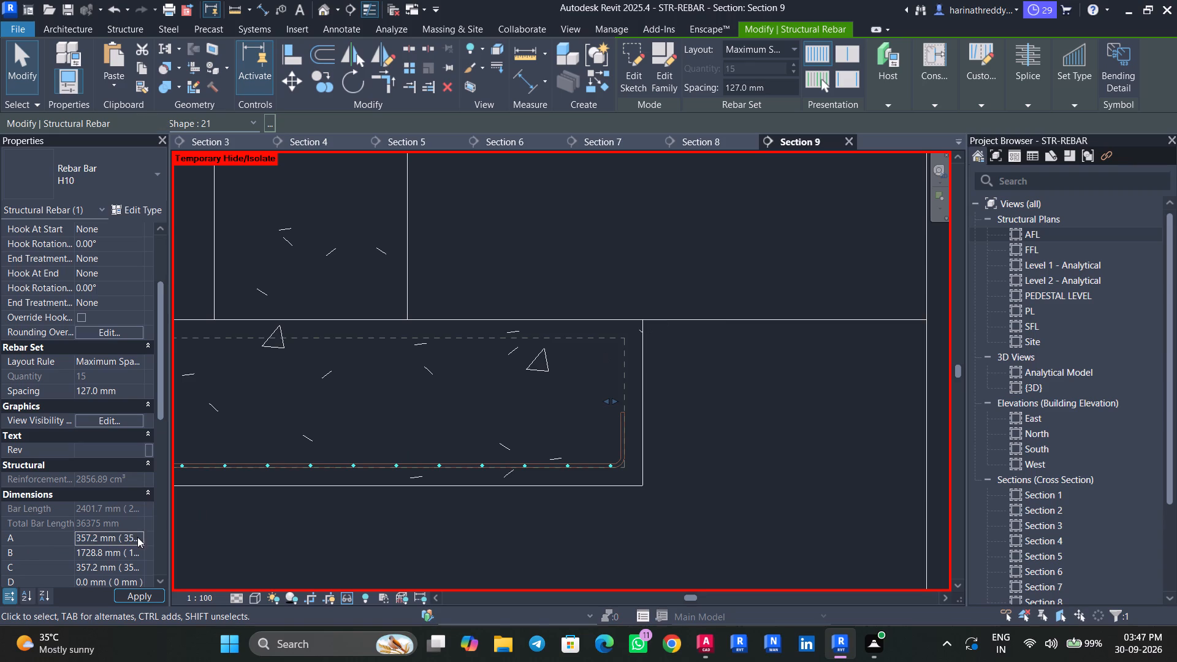
pyautogui.click(137, 537)
pyautogui.moveTo(137, 537); pyautogui.dragTo(39, 537)
pyautogui.write('6"')
pyautogui.press('Return')
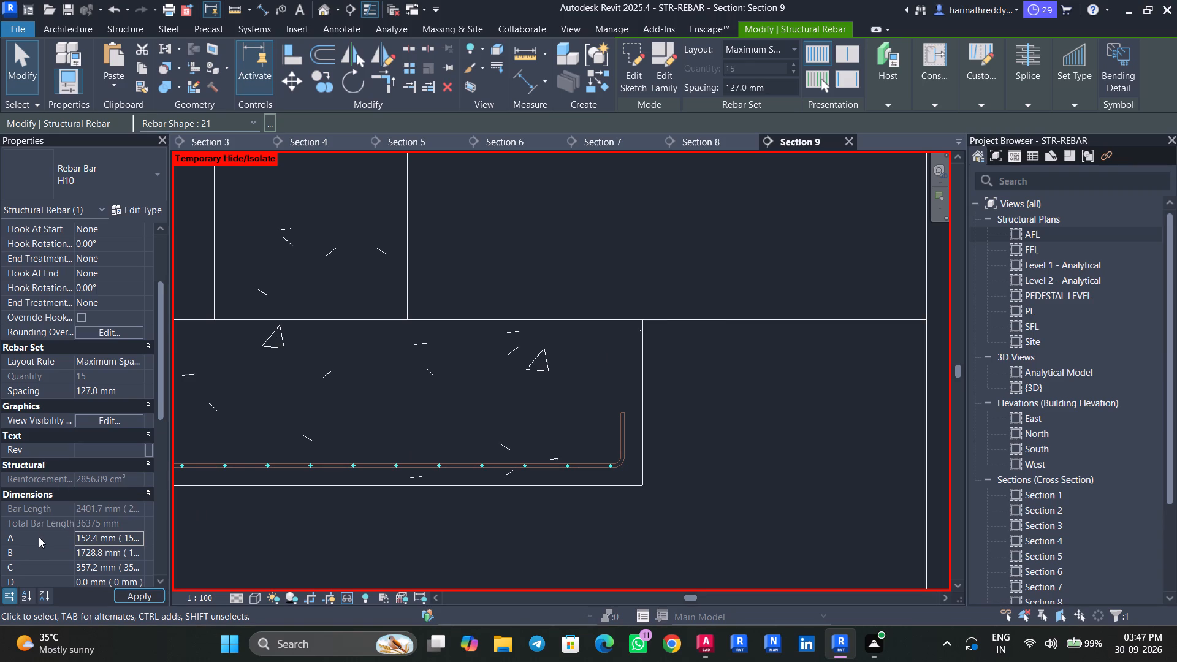
pyautogui.click(116, 564)
pyautogui.moveTo(128, 567); pyautogui.dragTo(63, 566)
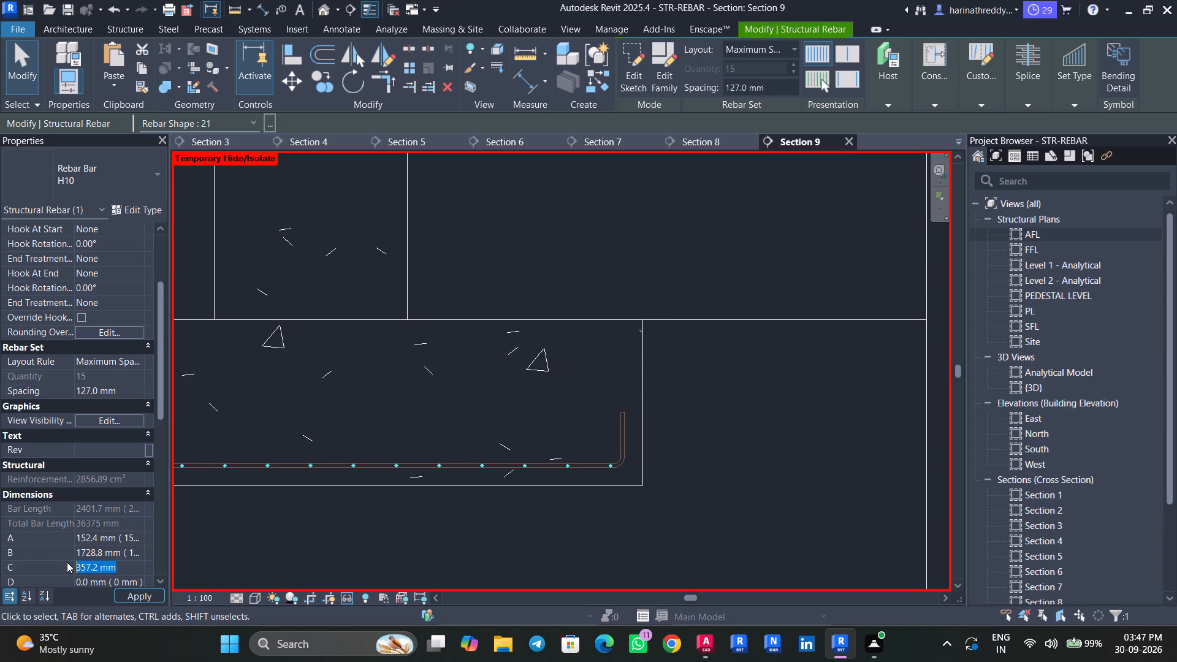
pyautogui.write('6"')
pyautogui.press('Return')
pyautogui.click(147, 595)
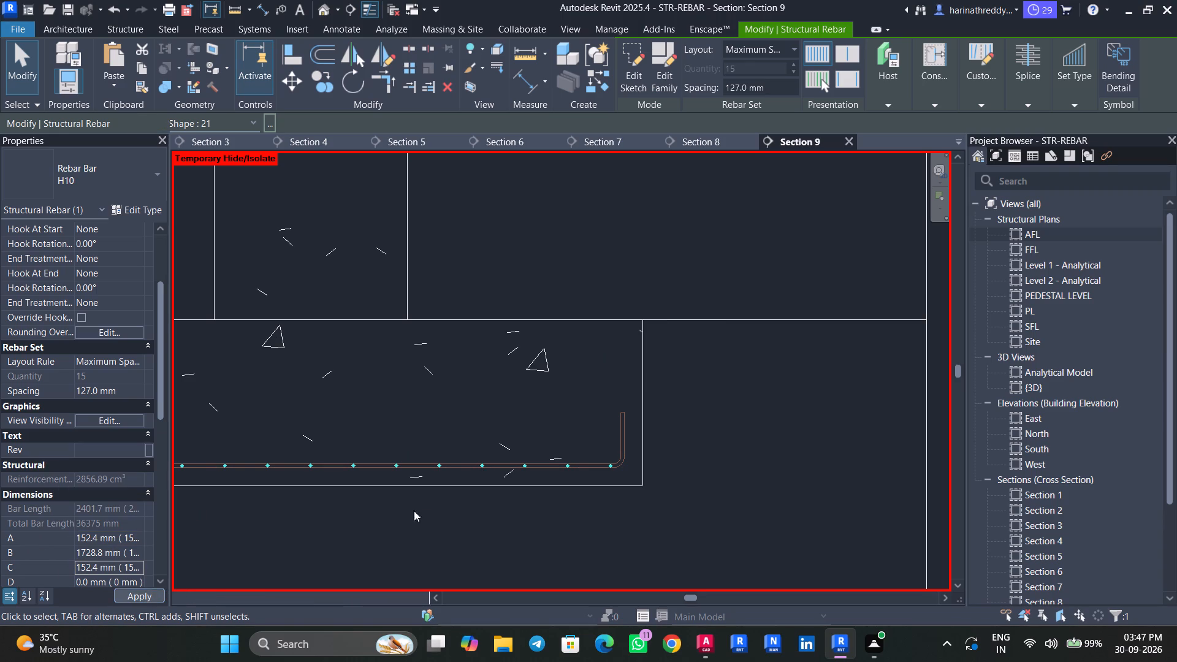
pyautogui.press('Escape')
pyautogui.press('Escape')
pyautogui.press('Escape')
pyautogui.press('Escape')
pyautogui.press('Escape')
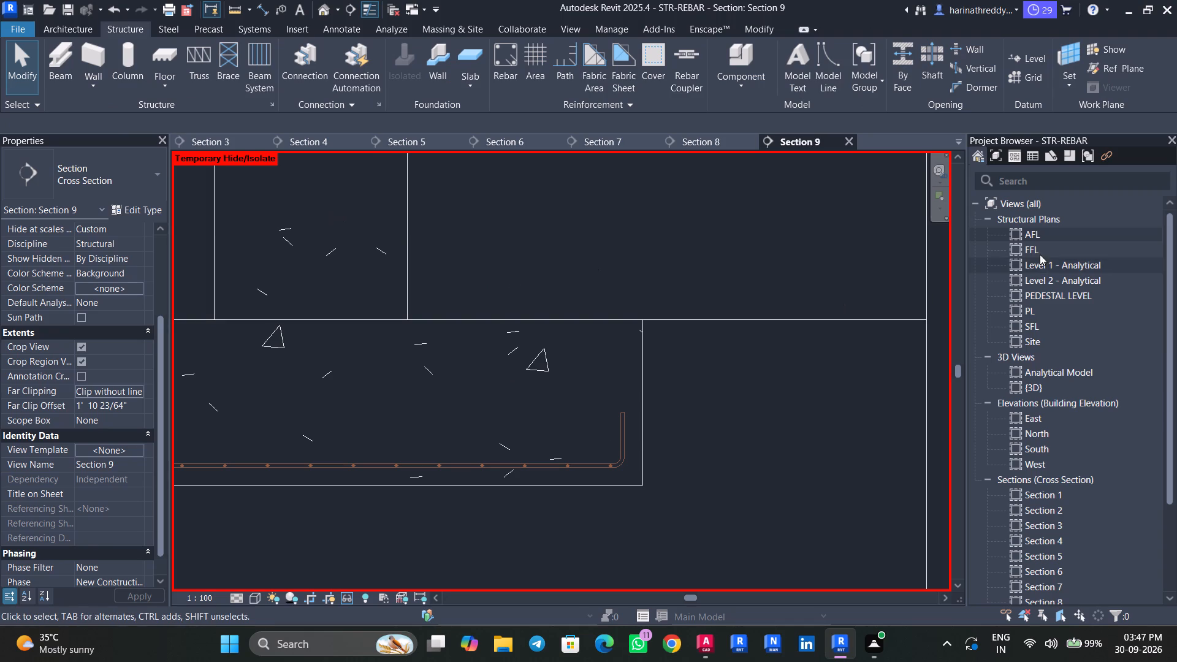
# In the AFL plan, propagate the F3 footing's bottom rebar by host alignment to the other F3 footing on grid 5.
pyautogui.doubleClick(1039, 232)
pyautogui.scroll(3, 638, 389)
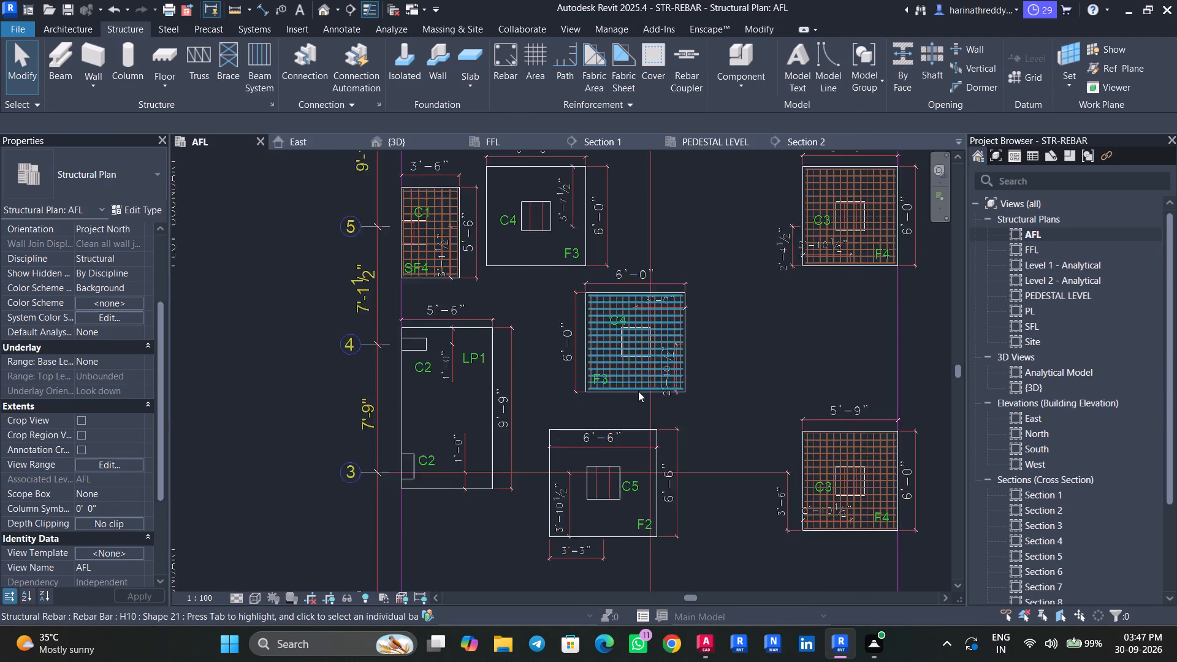
pyautogui.scroll(3, 638, 392)
pyautogui.click(646, 397)
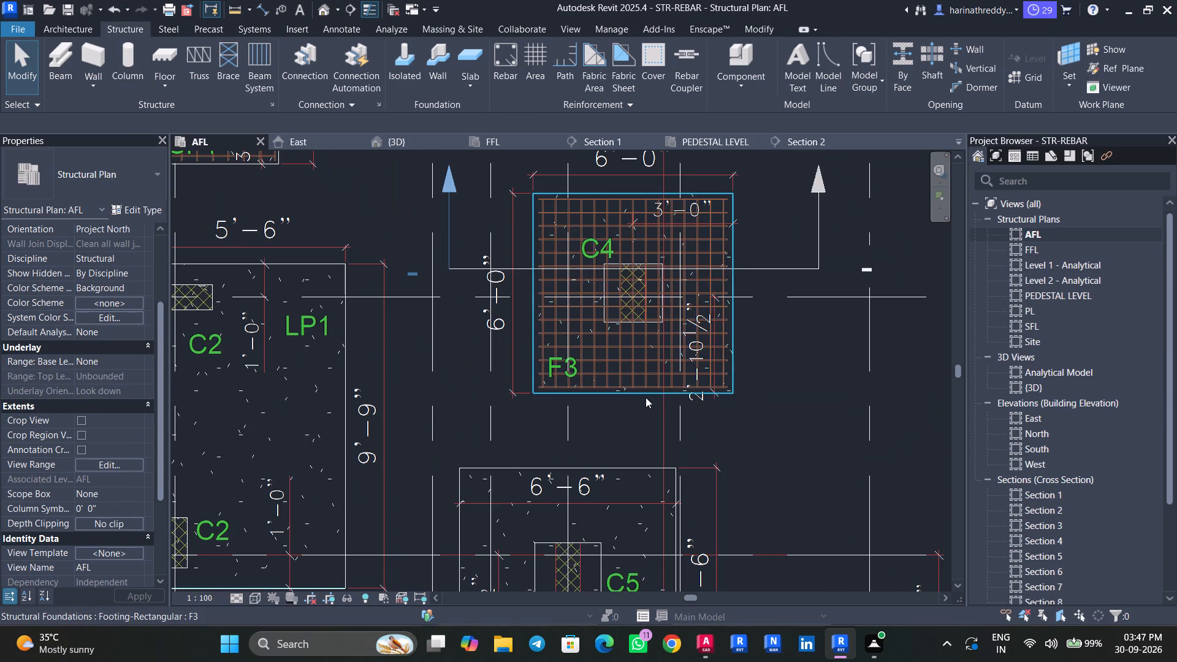
pyautogui.click(789, 59)
pyautogui.scroll(-2, 644, 386)
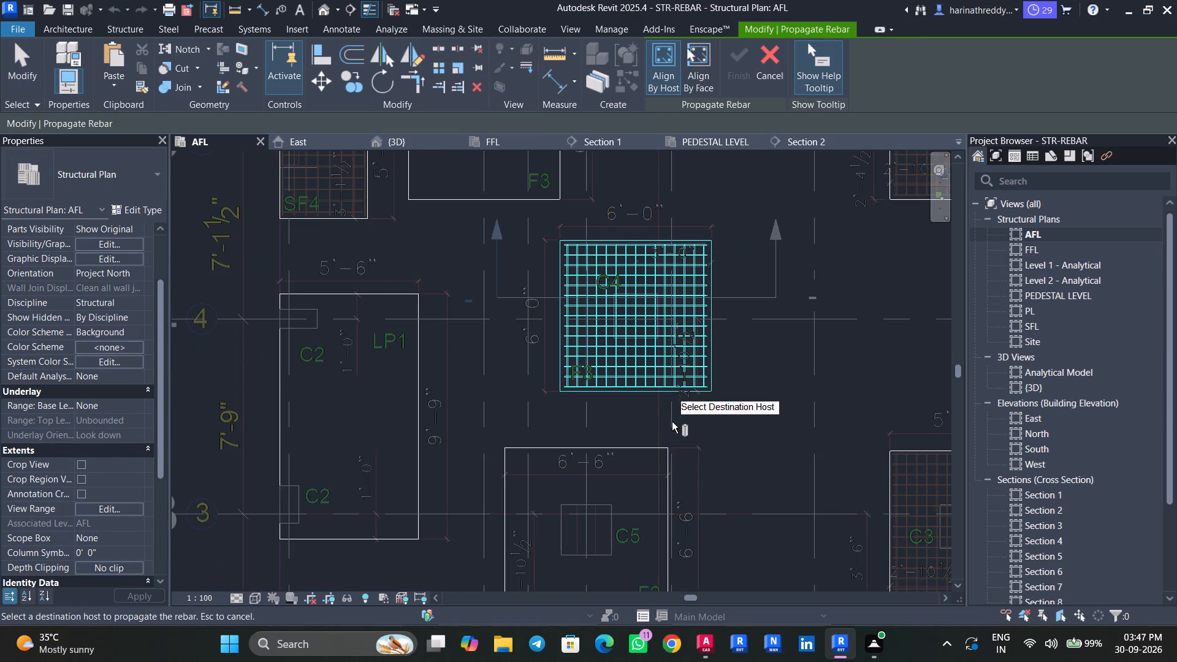
pyautogui.moveTo(672, 420); pyautogui.dragTo(655, 370, button='middle')
pyautogui.scroll(-3, 688, 405)
pyautogui.moveTo(710, 365); pyautogui.dragTo(680, 496, button='middle')
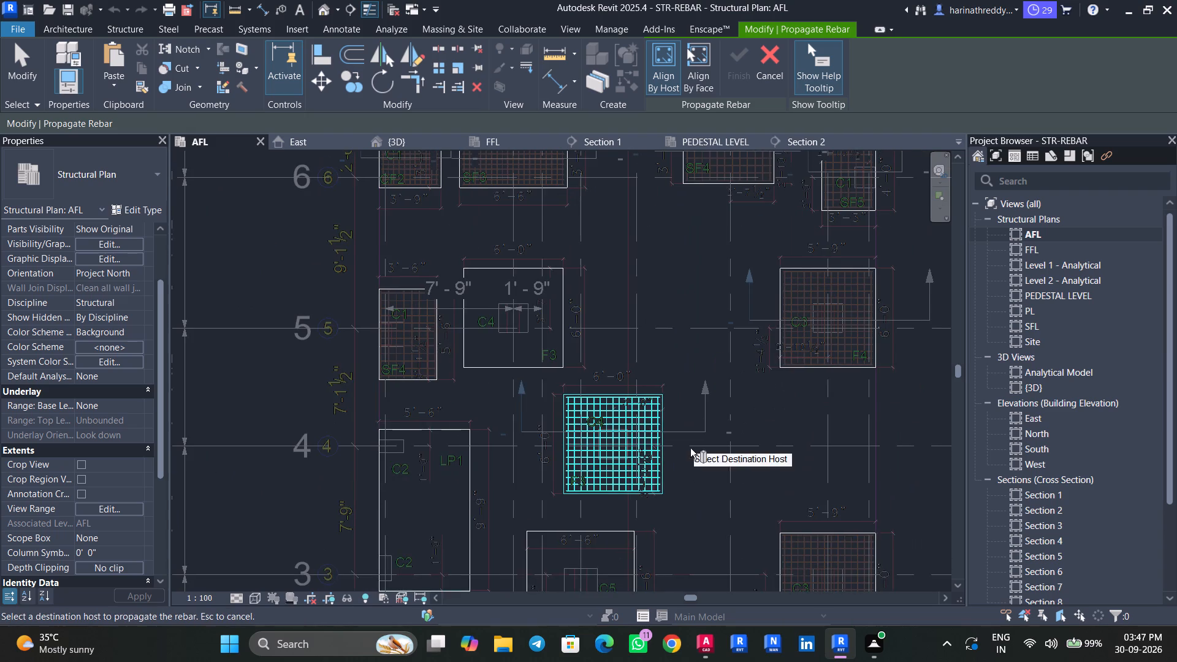
pyautogui.click(559, 328)
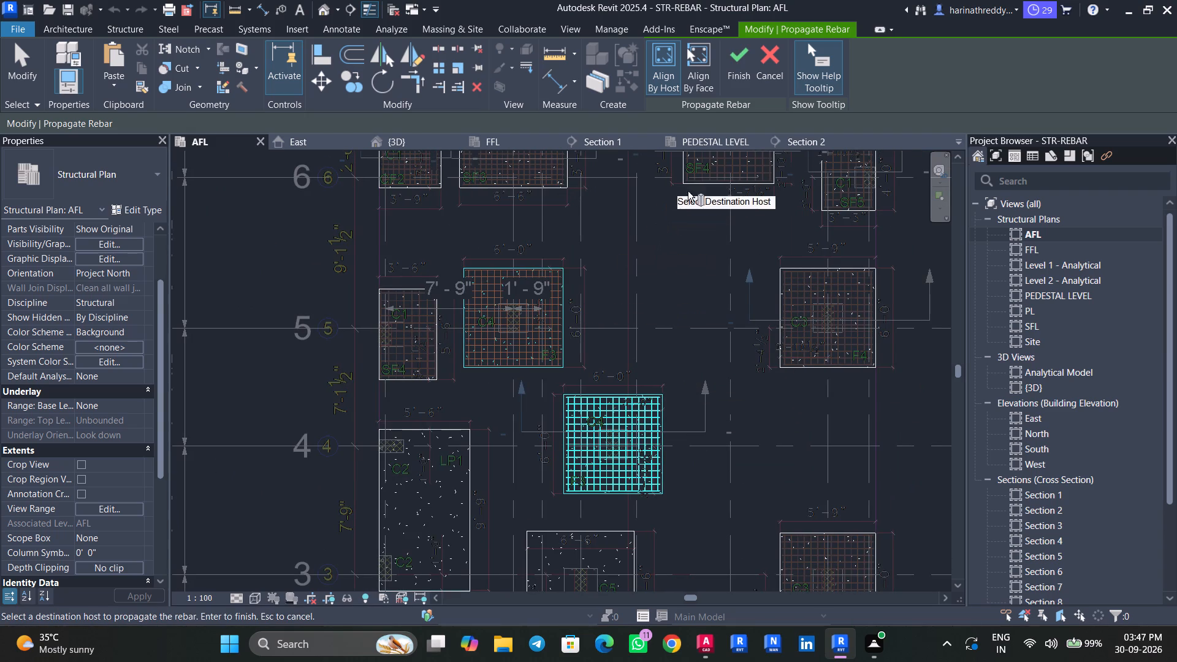
# Add the F2 footing on grid 3 as a second destination host and finish the rebar propagation.
pyautogui.moveTo(710, 356); pyautogui.dragTo(707, 333, button='middle')
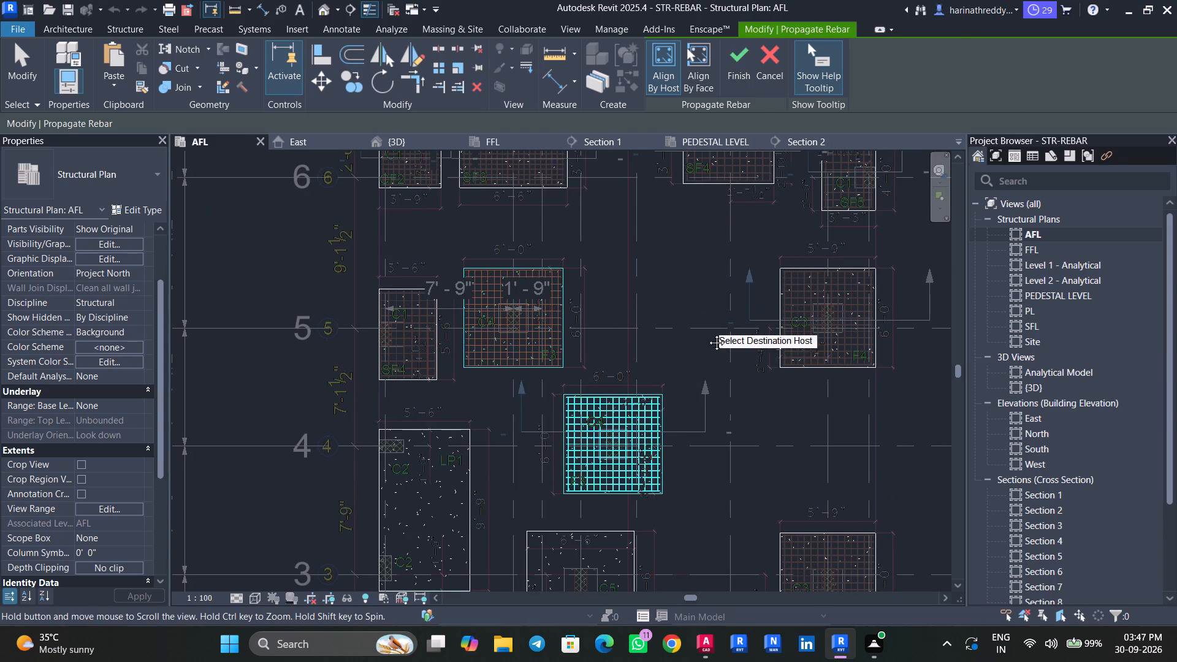
pyautogui.moveTo(707, 333); pyautogui.dragTo(709, 302, button='middle')
pyautogui.click(628, 509)
pyautogui.moveTo(677, 464); pyautogui.dragTo(688, 343, button='middle')
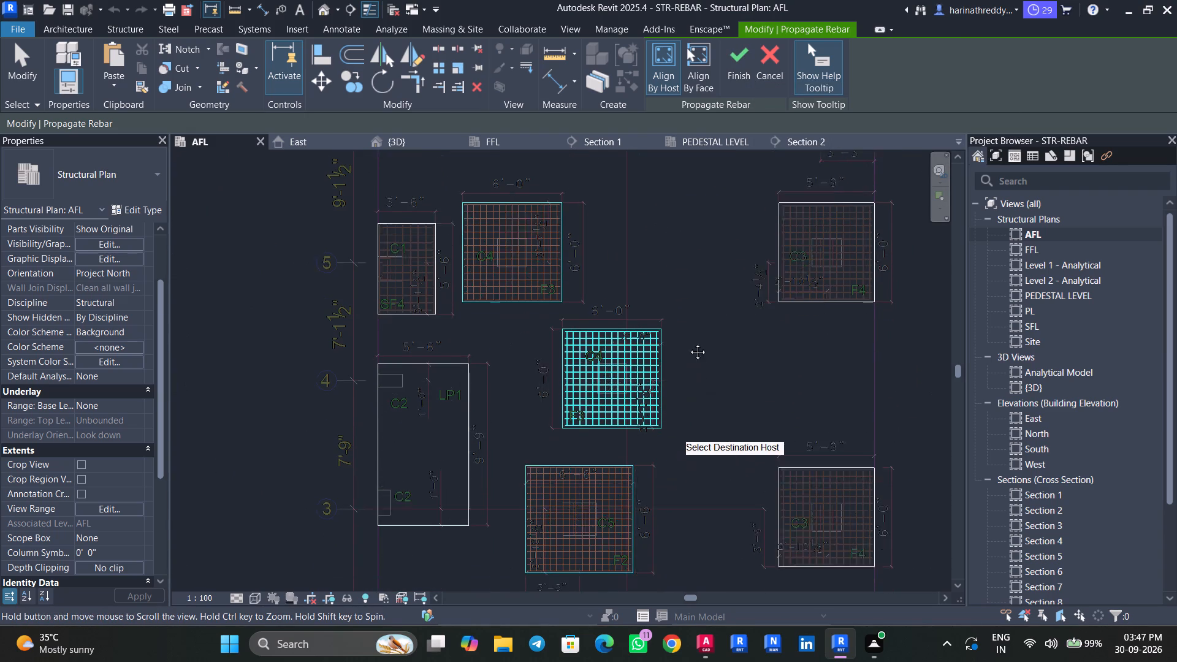
pyautogui.moveTo(688, 343); pyautogui.dragTo(698, 202, button='middle')
pyautogui.moveTo(665, 430); pyautogui.dragTo(668, 359, button='middle')
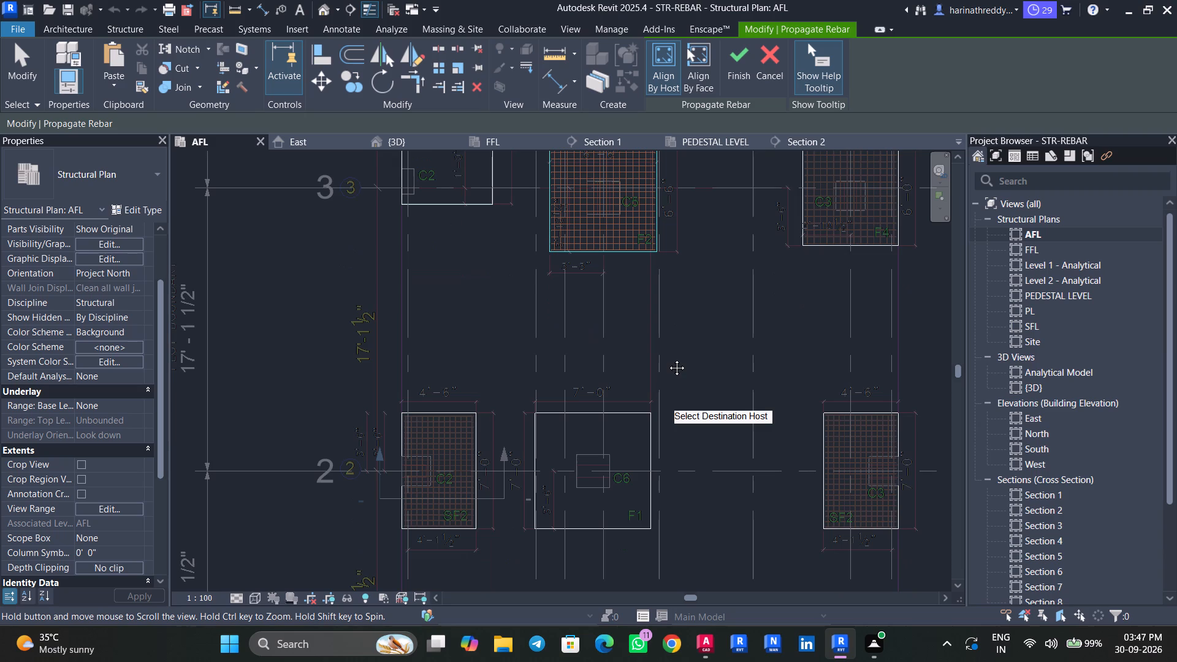
pyautogui.moveTo(668, 359); pyautogui.dragTo(691, 495, button='middle')
pyautogui.moveTo(740, 425); pyautogui.dragTo(731, 608, button='middle')
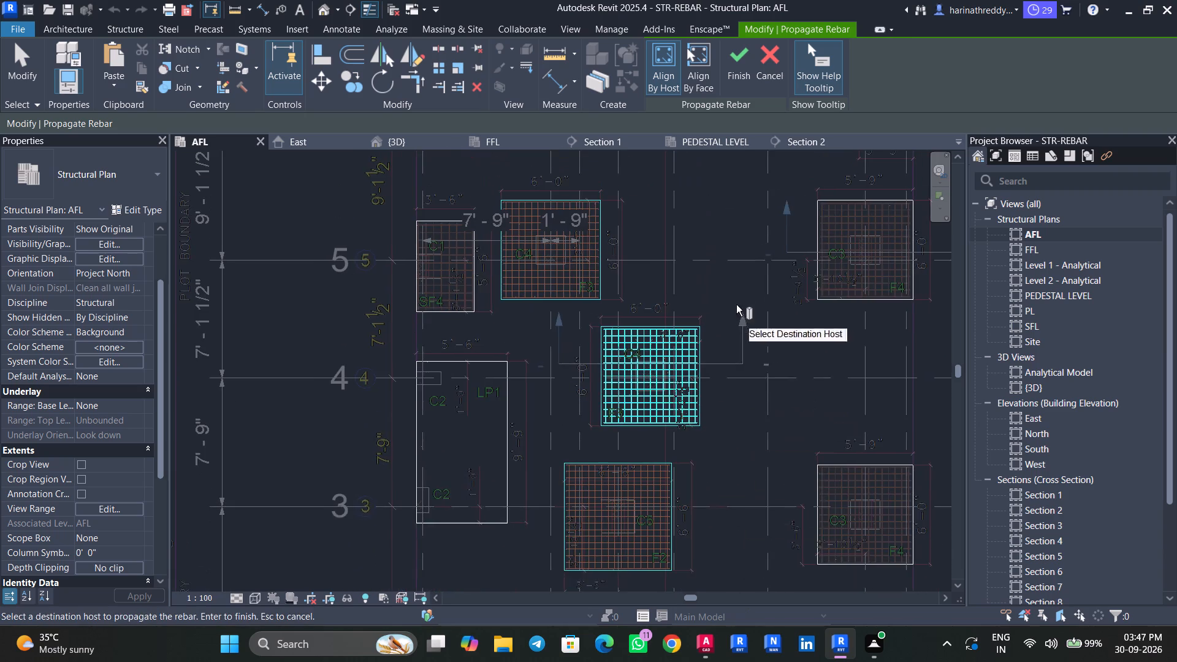
pyautogui.moveTo(736, 299); pyautogui.dragTo(720, 525, button='middle')
pyautogui.moveTo(713, 478); pyautogui.dragTo(580, 191, button='middle')
pyautogui.moveTo(622, 367); pyautogui.dragTo(642, 101, button='middle')
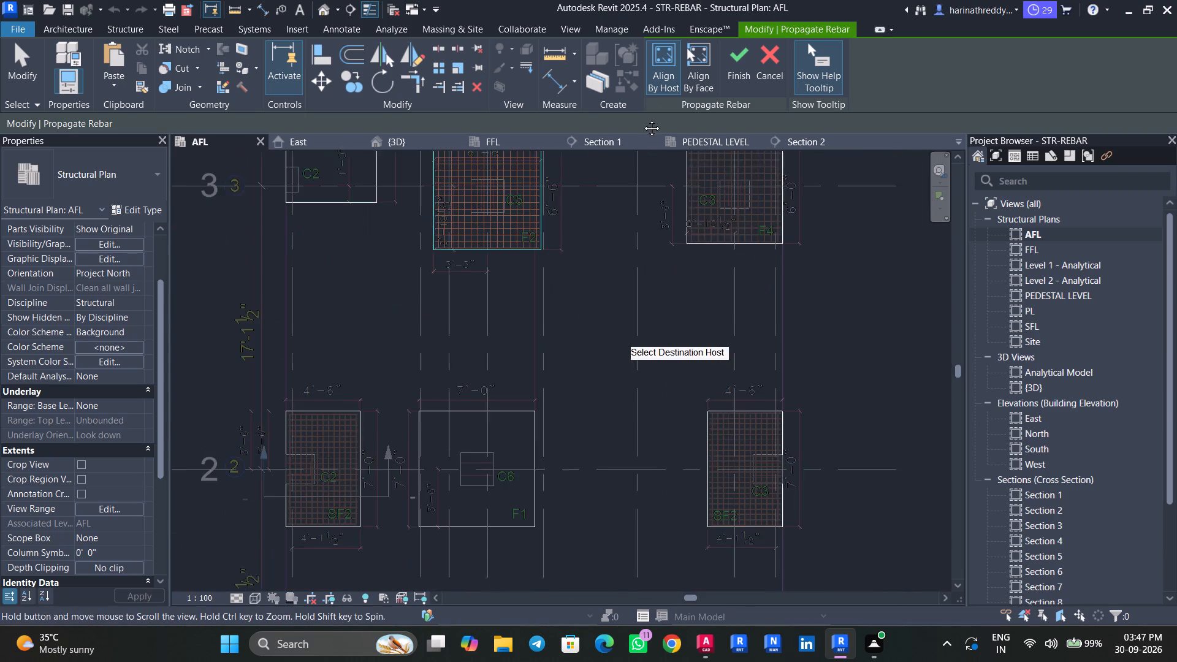
pyautogui.moveTo(650, 395); pyautogui.dragTo(705, 164, button='middle')
pyautogui.moveTo(714, 309); pyautogui.dragTo(724, 417, button='middle')
pyautogui.moveTo(695, 302); pyautogui.dragTo(725, 427, button='middle')
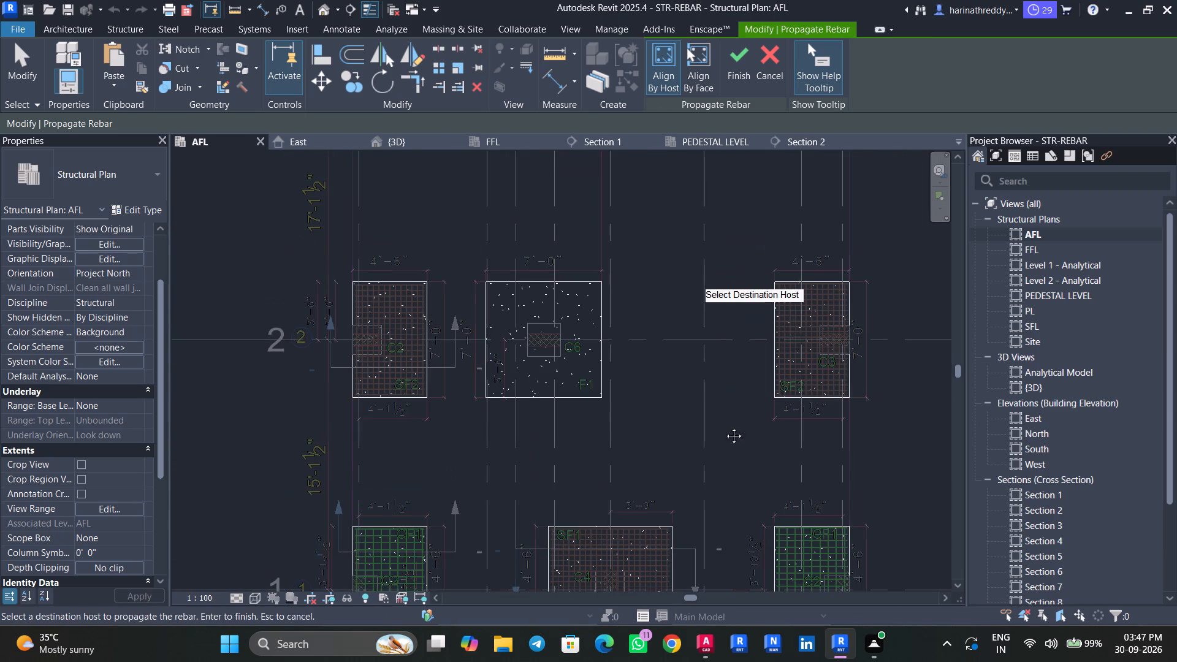
pyautogui.moveTo(725, 427); pyautogui.dragTo(732, 481, button='middle')
pyautogui.moveTo(711, 352); pyautogui.dragTo(718, 512, button='middle')
pyautogui.click(748, 76)
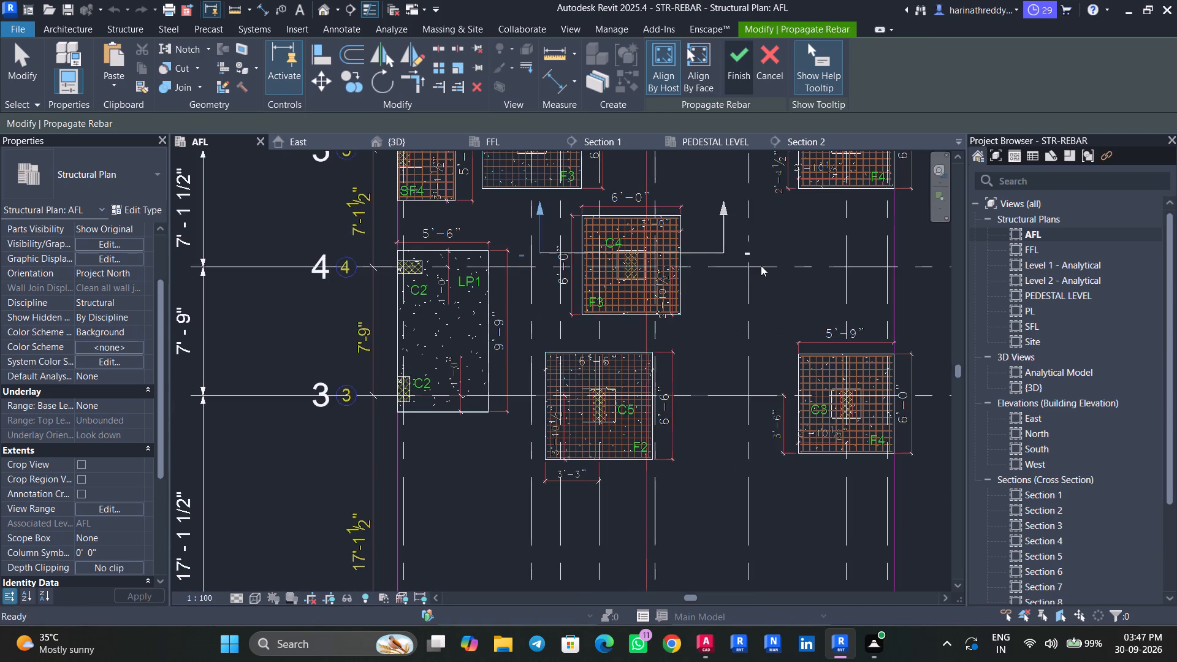
pyautogui.press('Escape')
pyautogui.press('Escape')
pyautogui.scroll(4, 571, 425)
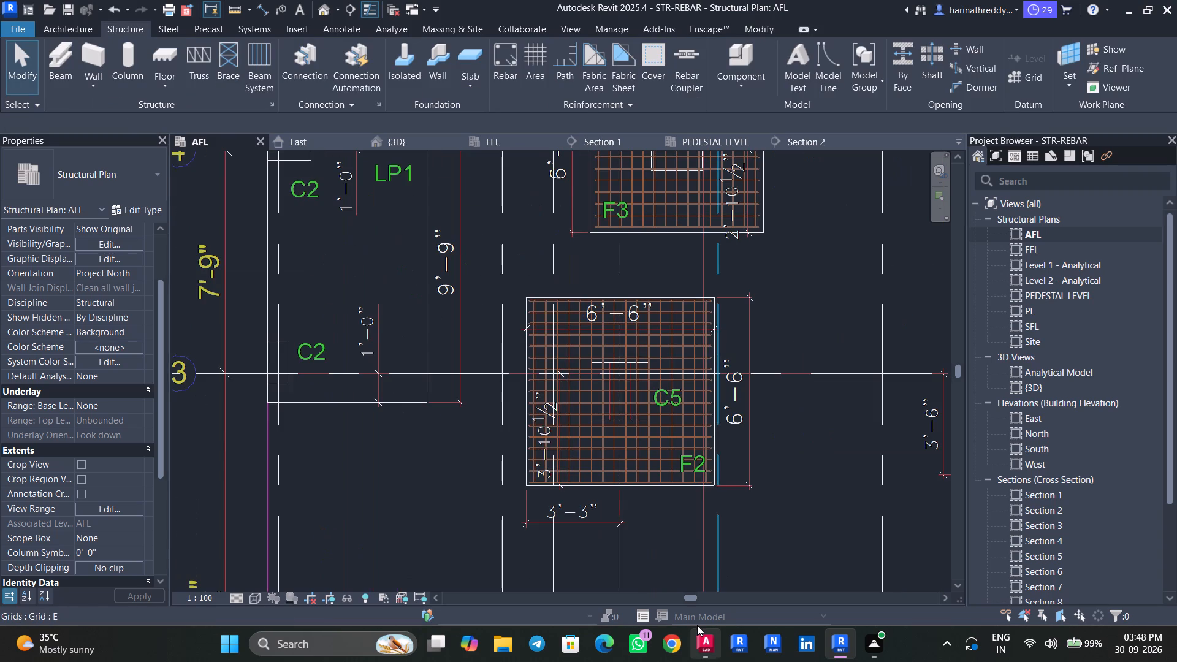
# Switch to the AutoCAD footing schedule and check the footing sizes and bottom reinforcement for the normal isolated footings.
pyautogui.click(703, 634)
pyautogui.moveTo(392, 490); pyautogui.dragTo(412, 489, button='middle')
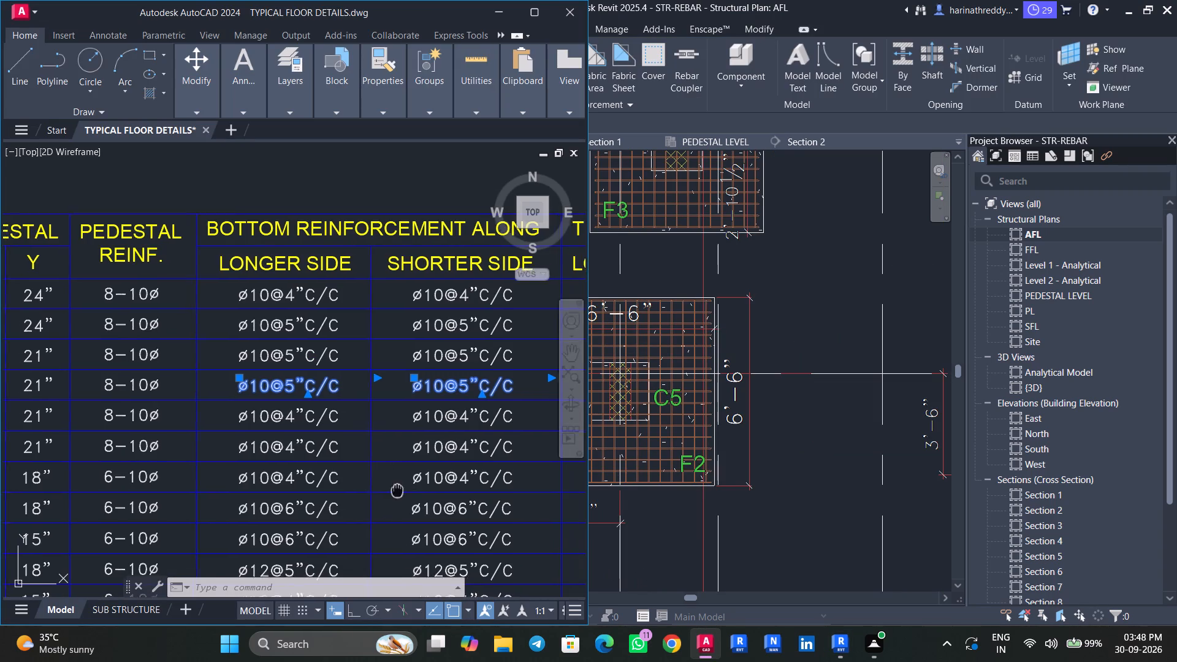
pyautogui.moveTo(412, 489); pyautogui.dragTo(862, 517, button='middle')
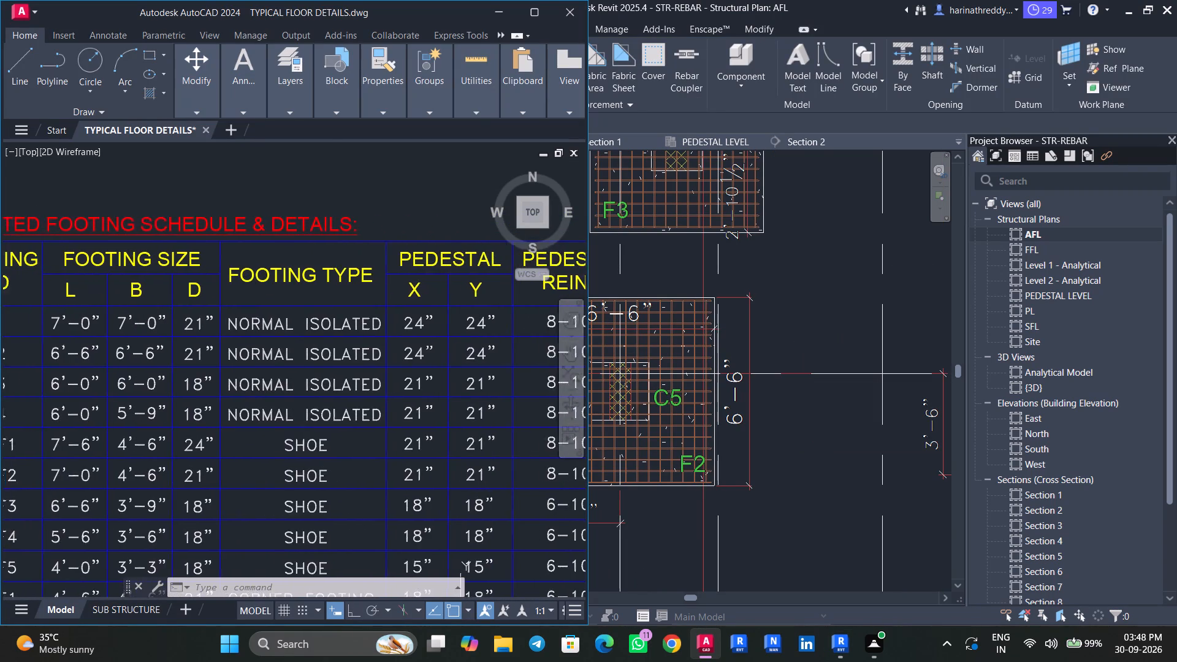
pyautogui.moveTo(862, 517); pyautogui.dragTo(442, 517, button='middle')
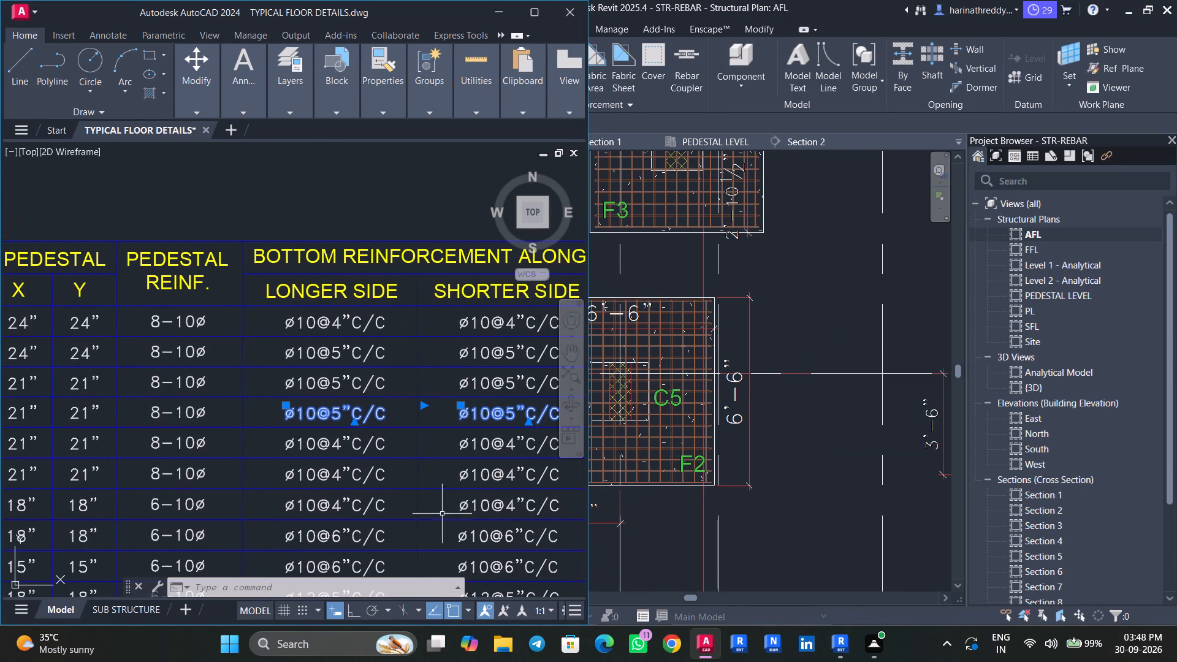
pyautogui.moveTo(500, 488); pyautogui.dragTo(445, 476, button='middle')
pyautogui.scroll(-2, 374, 369)
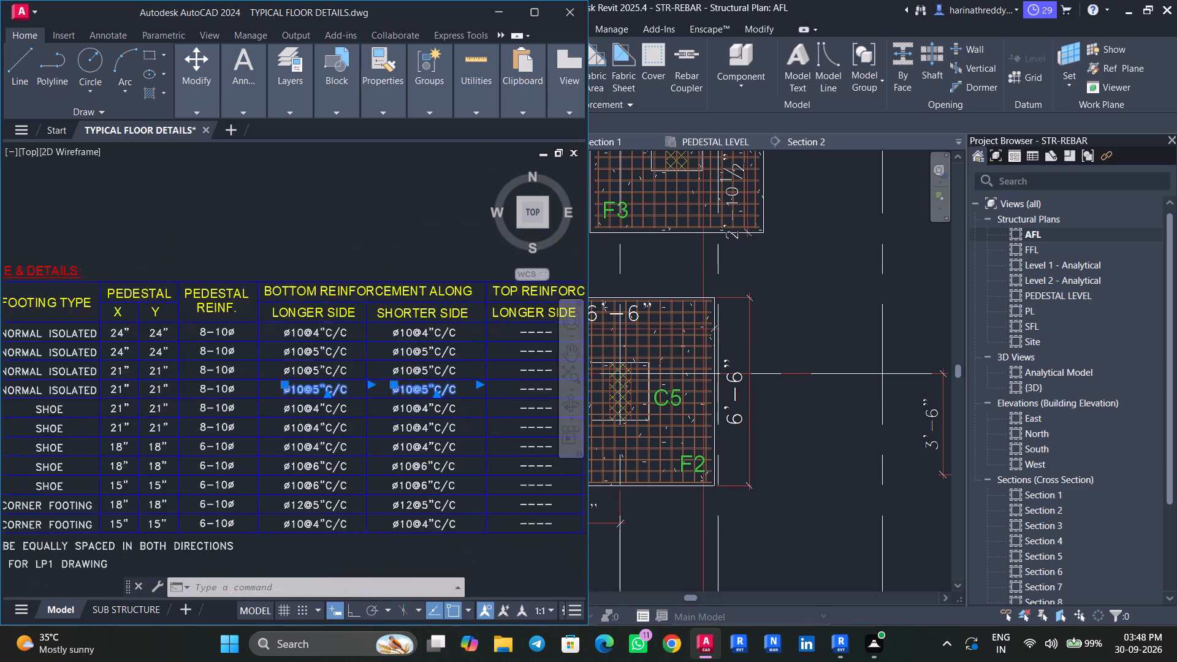
pyautogui.moveTo(346, 397); pyautogui.dragTo(403, 400, button='middle')
pyautogui.scroll(2, 94, 419)
pyautogui.moveTo(400, 378); pyautogui.dragTo(314, 397, button='middle')
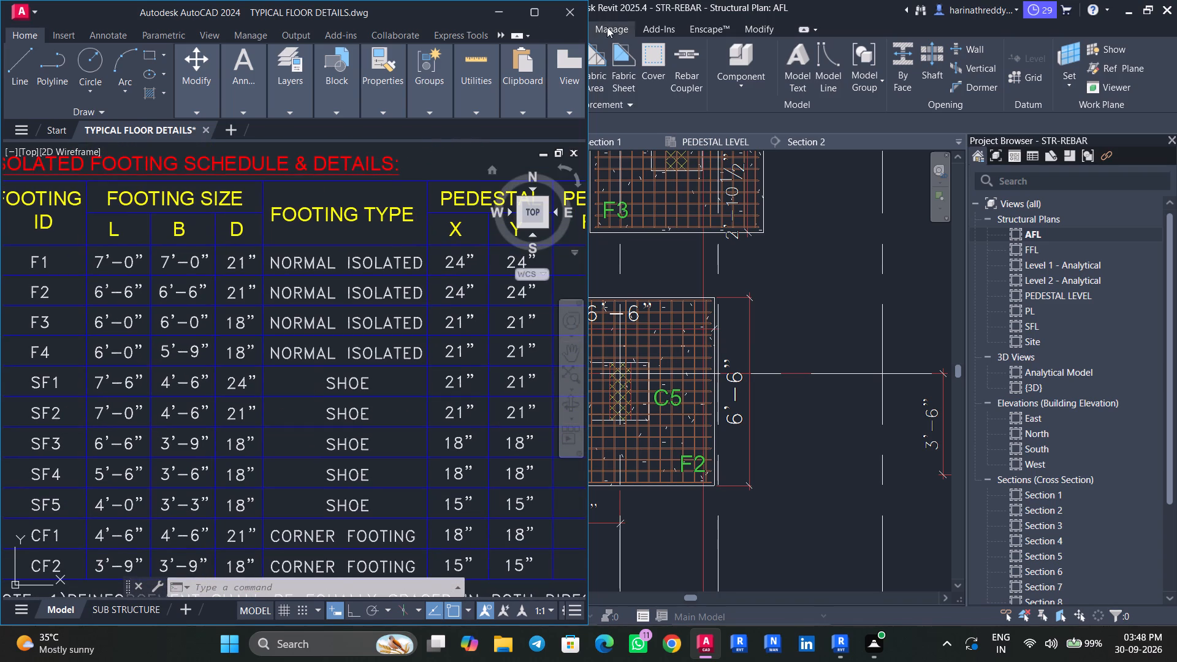
pyautogui.click(512, 13)
# Back in Revit, set the AFL plan to Fine detail level and, after trying Hidden Line, to the Wireframe visual style.
pyautogui.press('Escape')
pyautogui.press('Escape')
pyautogui.moveTo(763, 286); pyautogui.dragTo(709, 338, button='middle')
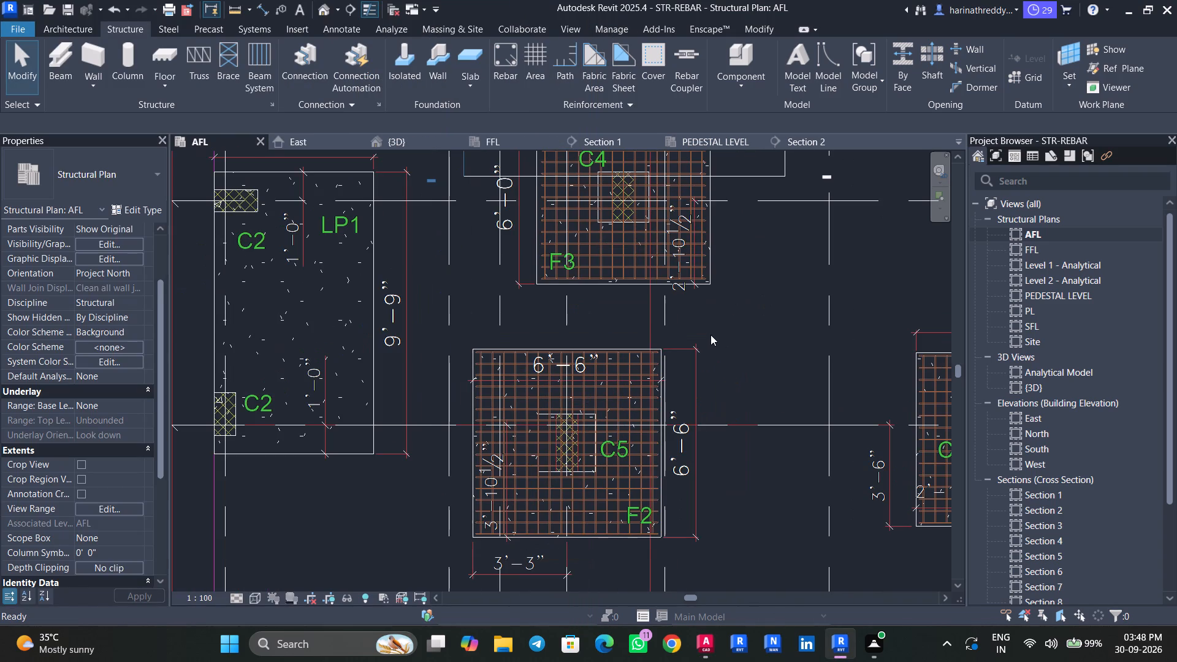
pyautogui.moveTo(710, 334); pyautogui.dragTo(650, 300, button='middle')
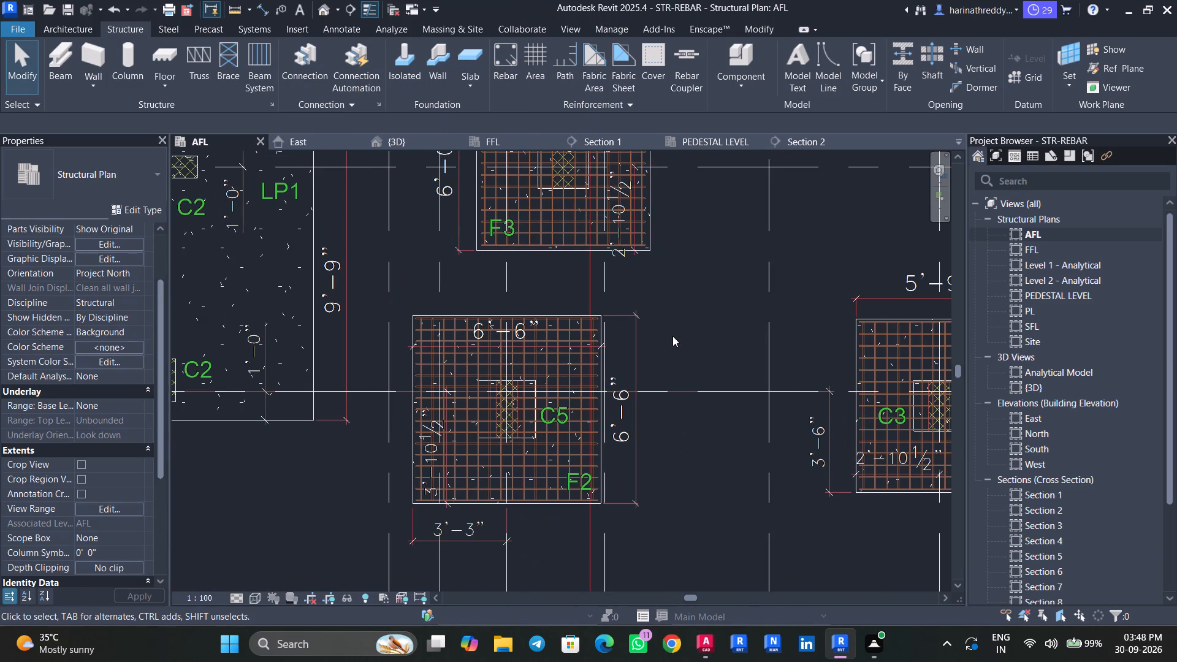
pyautogui.scroll(-3, 672, 338)
pyautogui.moveTo(669, 337); pyautogui.dragTo(630, 292, button='middle')
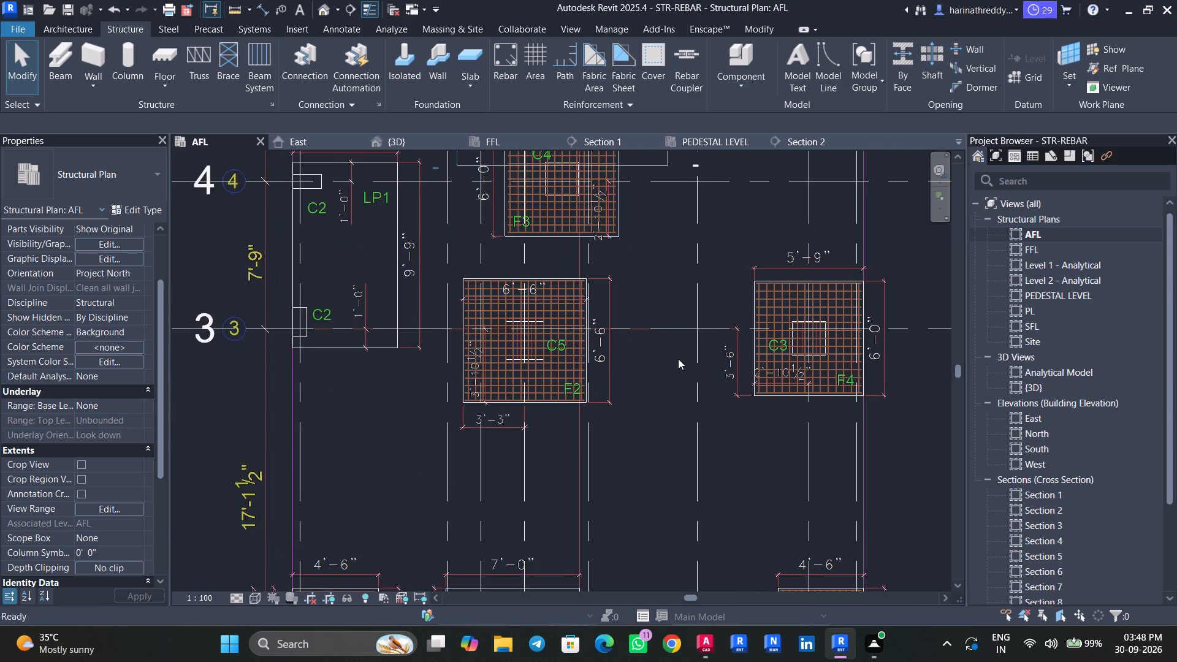
pyautogui.scroll(-3, 678, 359)
pyautogui.moveTo(665, 424); pyautogui.dragTo(687, 372, button='middle')
pyautogui.moveTo(682, 409); pyautogui.dragTo(688, 382, button='middle')
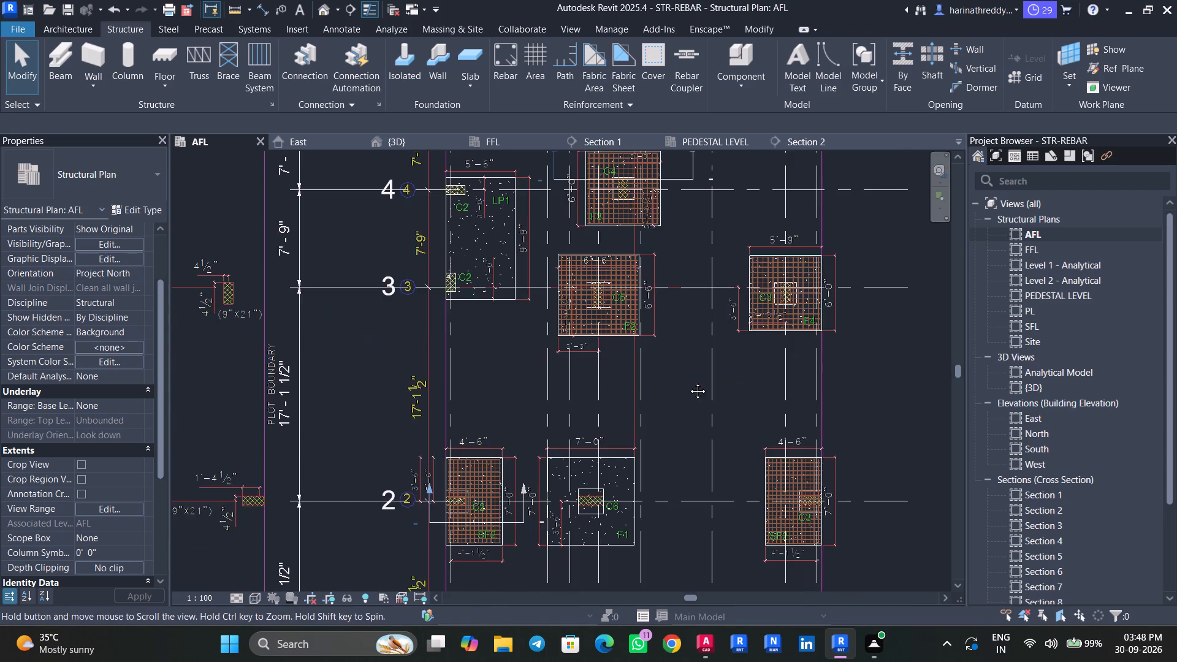
pyautogui.moveTo(688, 382); pyautogui.dragTo(697, 351, button='middle')
pyautogui.click(250, 595)
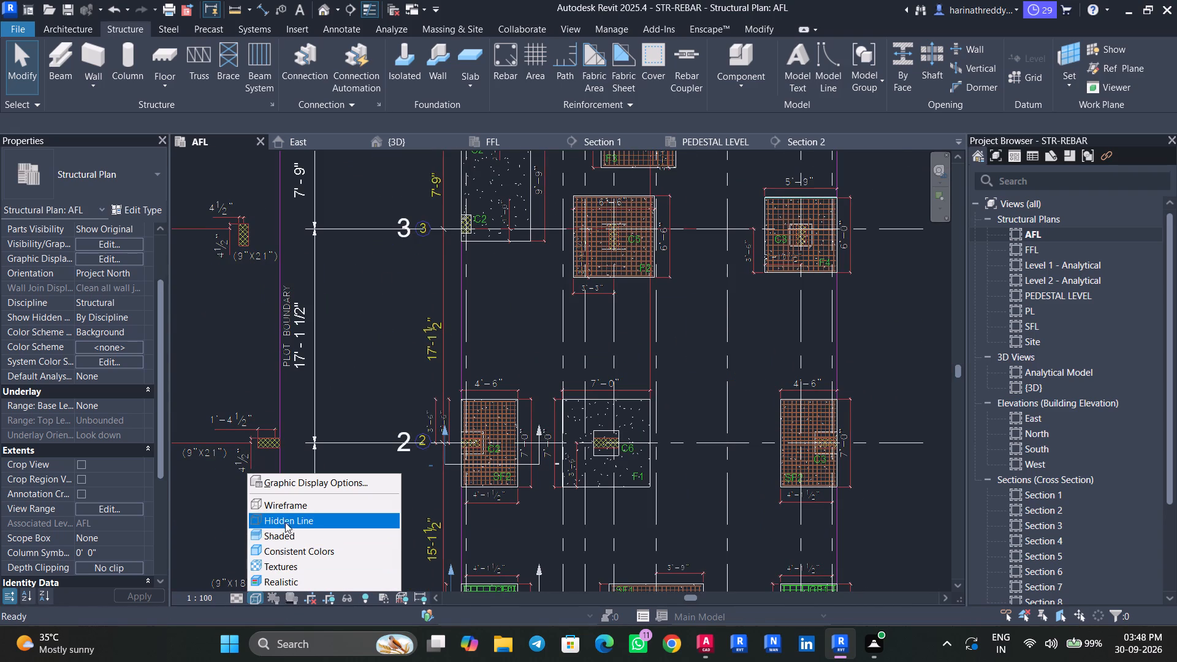
pyautogui.click(286, 515)
pyautogui.click(232, 603)
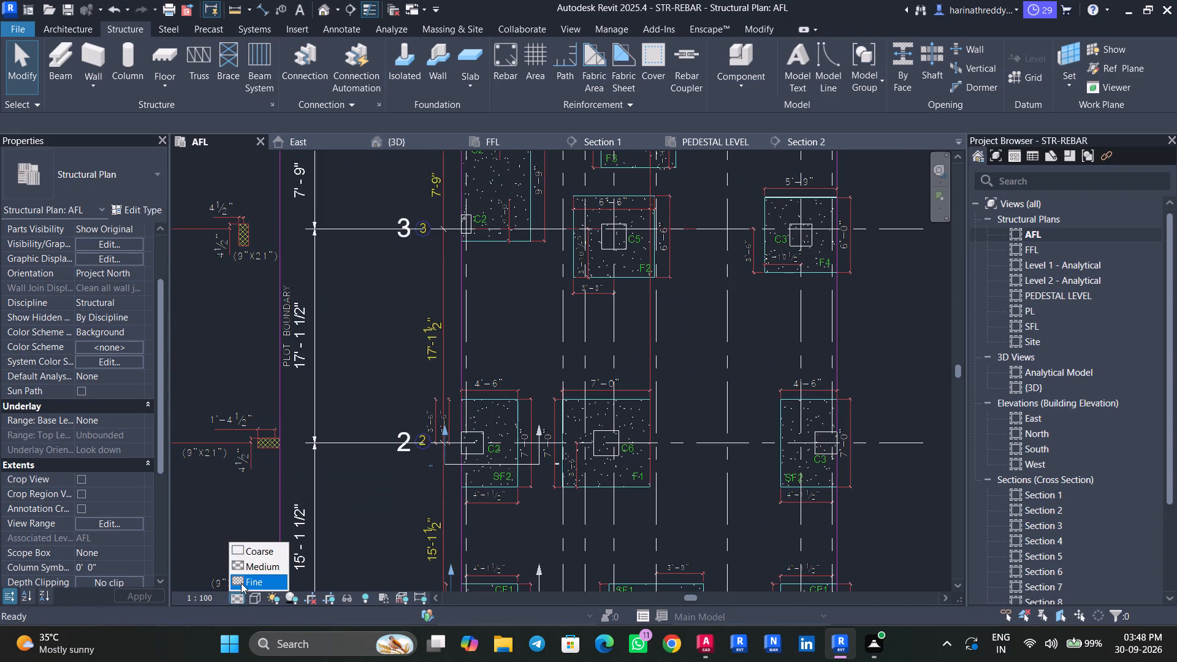
pyautogui.click(241, 583)
pyautogui.scroll(4, 628, 337)
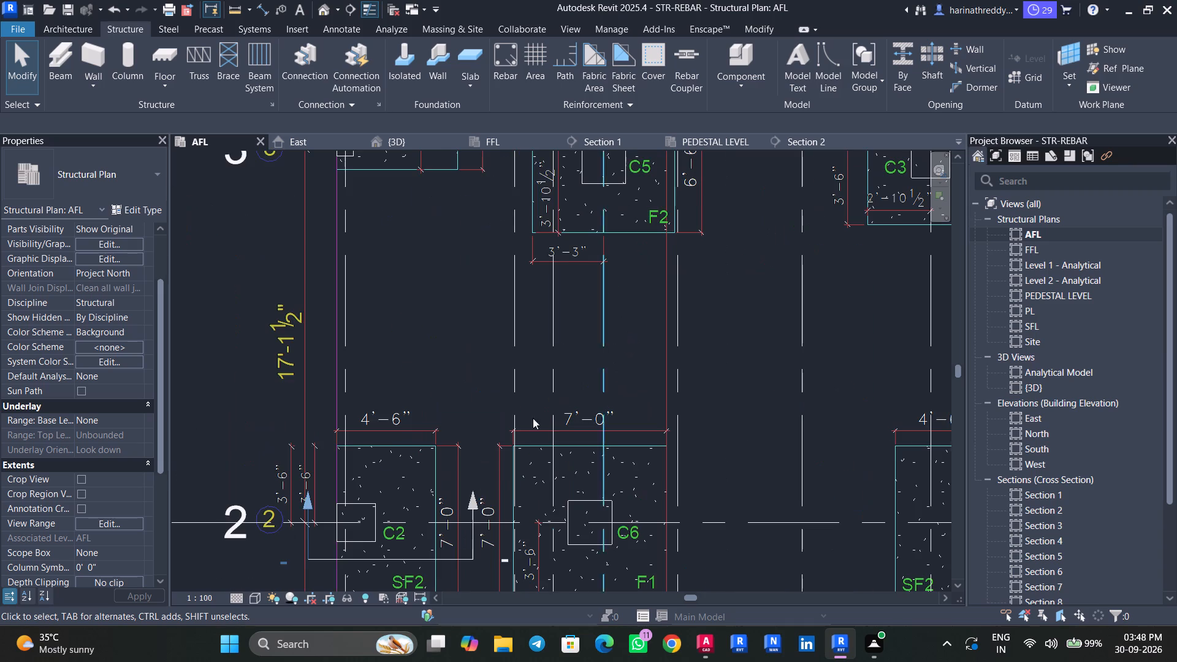
pyautogui.click(251, 595)
pyautogui.click(276, 509)
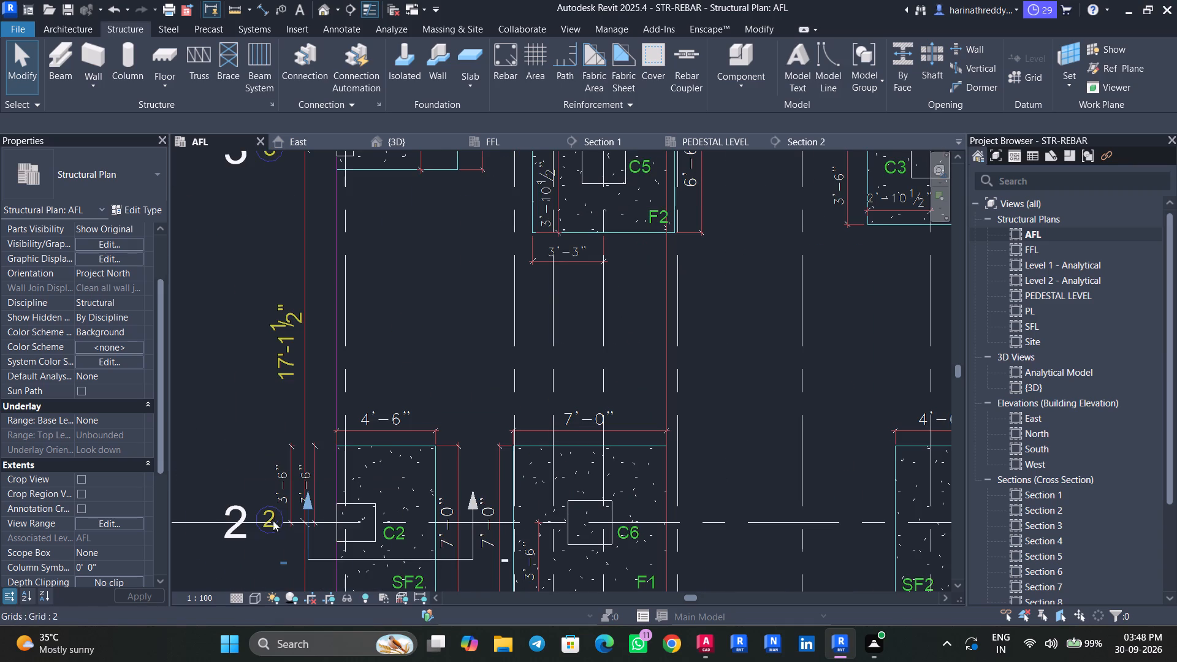
# Draw a horizontal section line across the full width of the F1 footing on grid 2, just below the C6 pedestal.
pyautogui.moveTo(666, 346); pyautogui.dragTo(668, 452, button='middle')
pyautogui.scroll(-3, 706, 416)
pyautogui.moveTo(726, 435); pyautogui.dragTo(712, 408, button='middle')
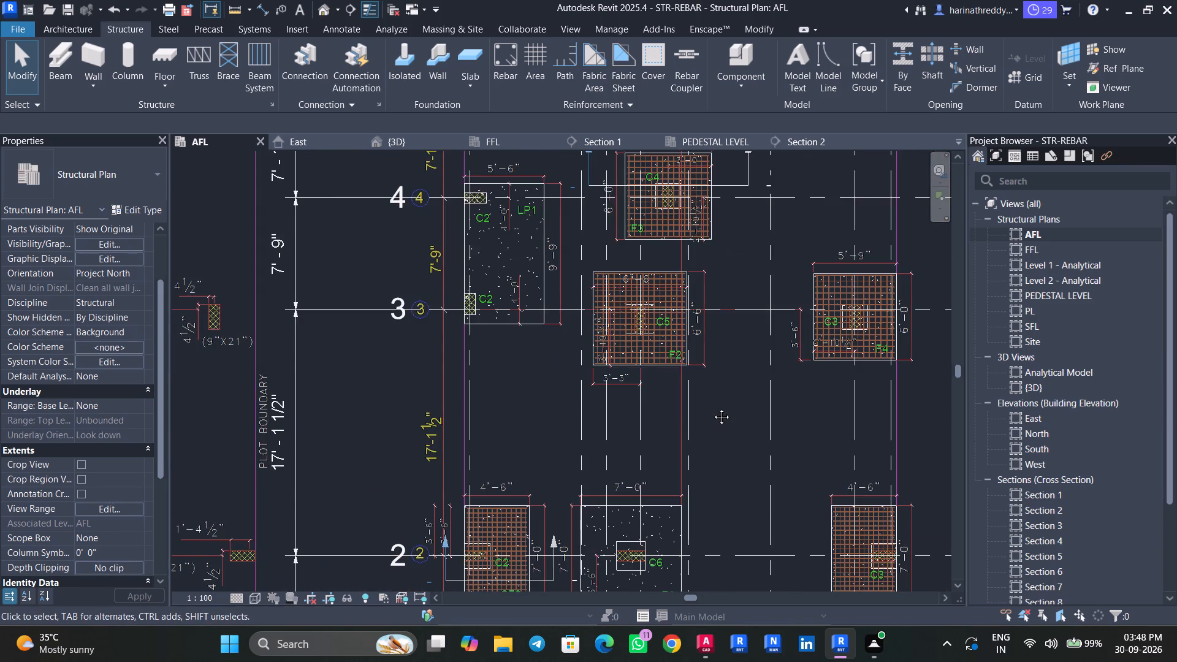
pyautogui.moveTo(712, 408); pyautogui.dragTo(698, 360, button='middle')
pyautogui.moveTo(685, 445); pyautogui.dragTo(693, 341, button='middle')
pyautogui.scroll(-5, 693, 341)
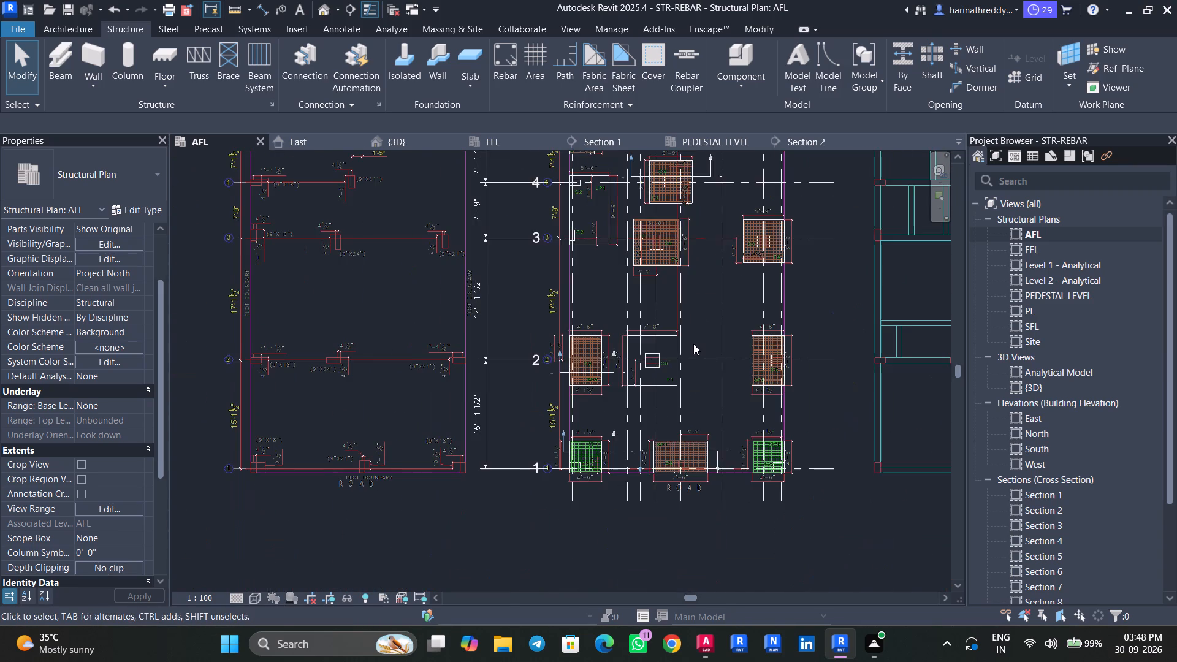
pyautogui.moveTo(693, 344); pyautogui.dragTo(706, 506, button='middle')
pyautogui.moveTo(704, 493); pyautogui.dragTo(702, 441, button='middle')
pyautogui.scroll(3, 689, 476)
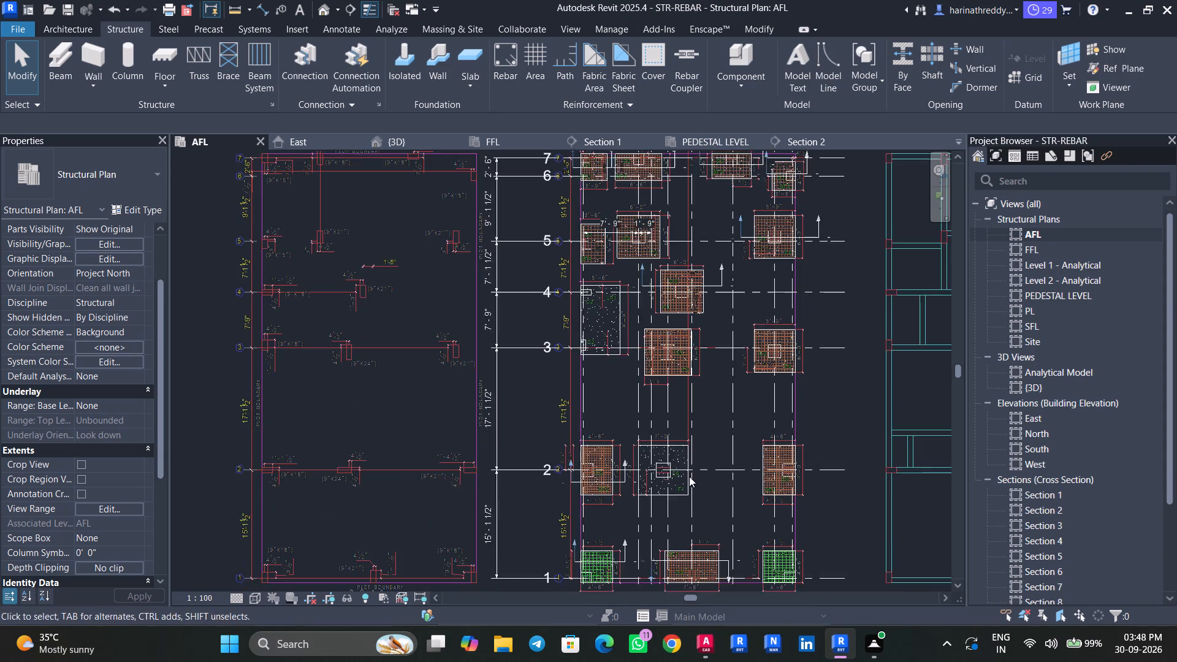
pyautogui.scroll(2, 689, 476)
pyautogui.click(346, 15)
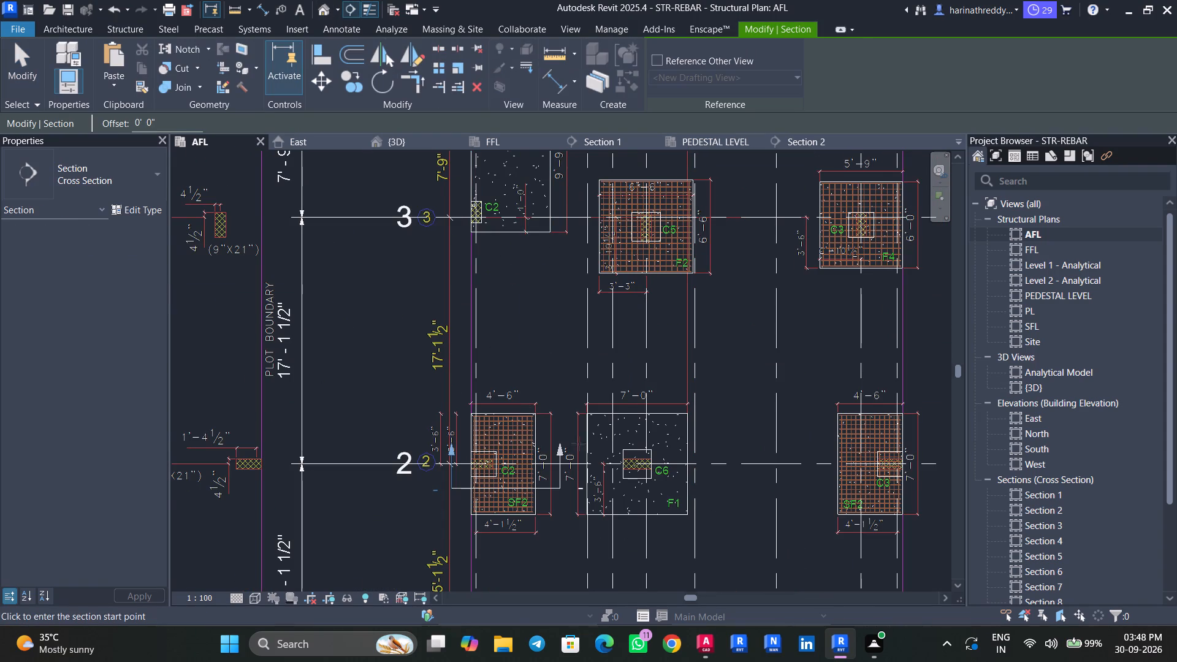
pyautogui.scroll(9, 579, 449)
pyautogui.click(517, 552)
pyautogui.moveTo(787, 556); pyautogui.dragTo(682, 529, button='middle')
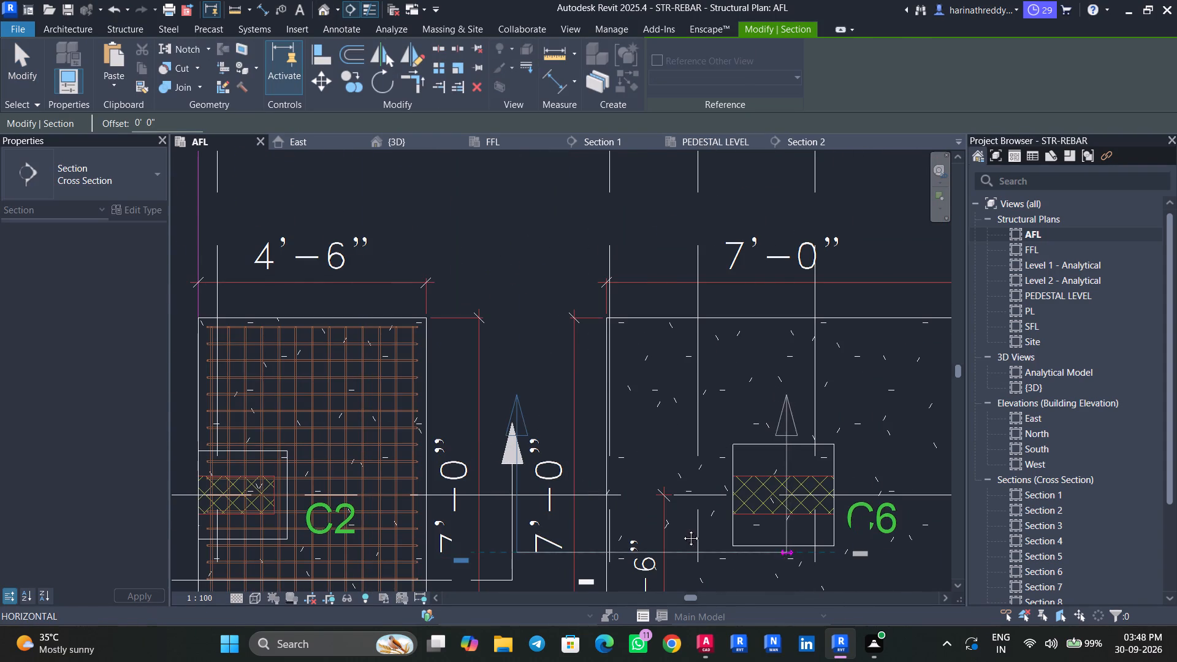
pyautogui.moveTo(682, 529); pyautogui.dragTo(783, 526, button='middle')
pyautogui.moveTo(780, 523); pyautogui.dragTo(539, 468, button='middle')
pyautogui.scroll(1, 539, 468)
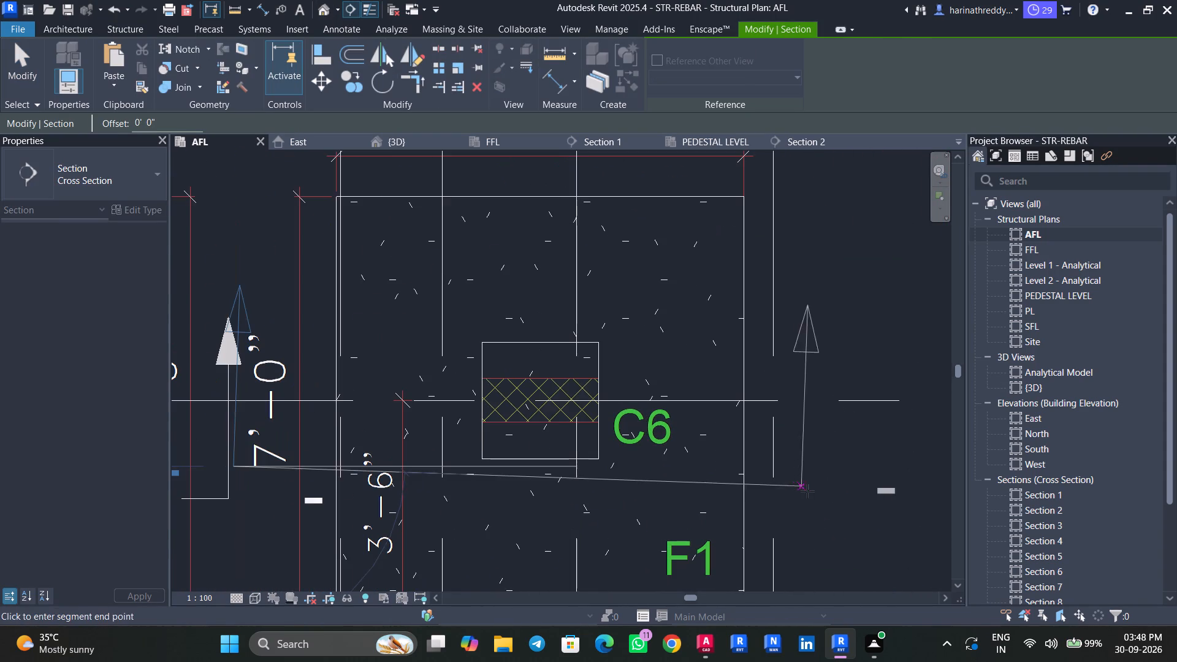
pyautogui.click(834, 470)
pyautogui.press('Escape')
pyautogui.press('Escape')
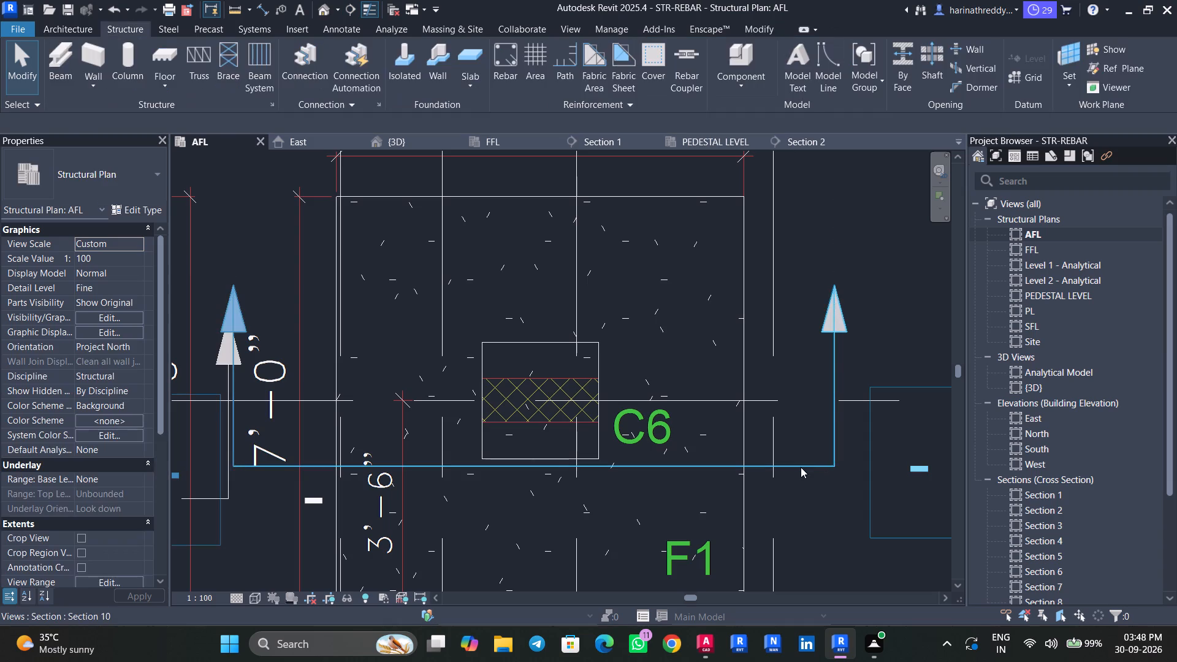
# Shorten the new section's view depth to just inside F1's upper edge, a far clip offset of about 4' 3".
pyautogui.click(801, 467)
pyautogui.scroll(-4, 791, 464)
pyautogui.moveTo(647, 259); pyautogui.dragTo(661, 375, button='middle')
pyautogui.scroll(-2, 661, 360)
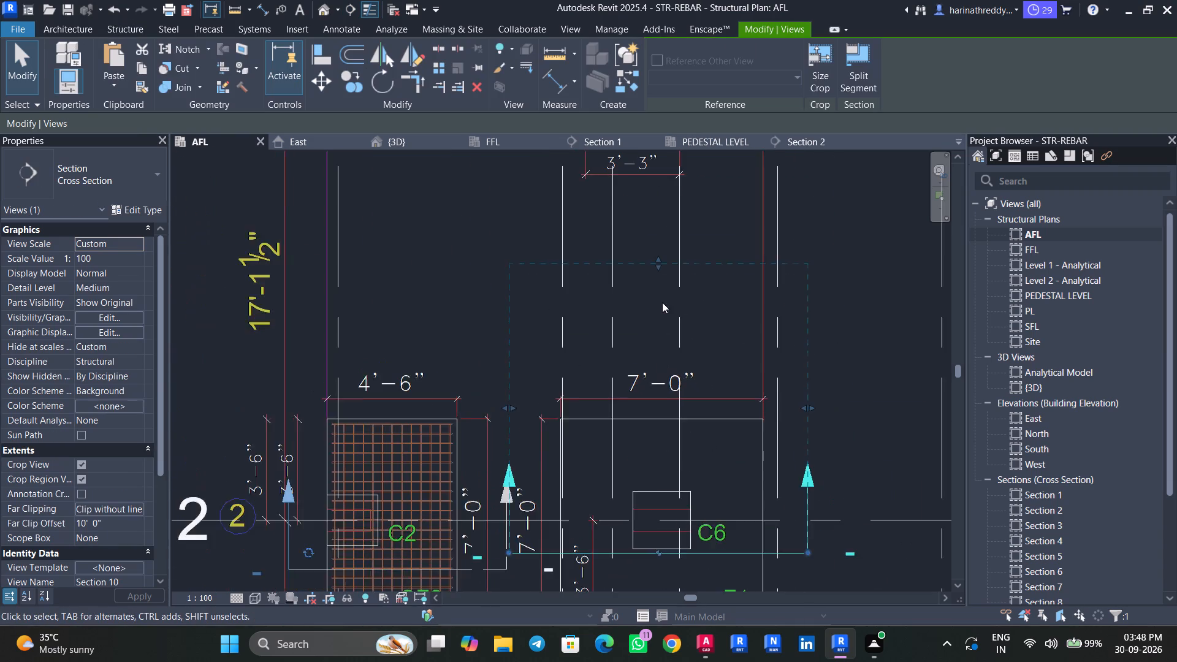
pyautogui.moveTo(659, 277); pyautogui.dragTo(676, 421)
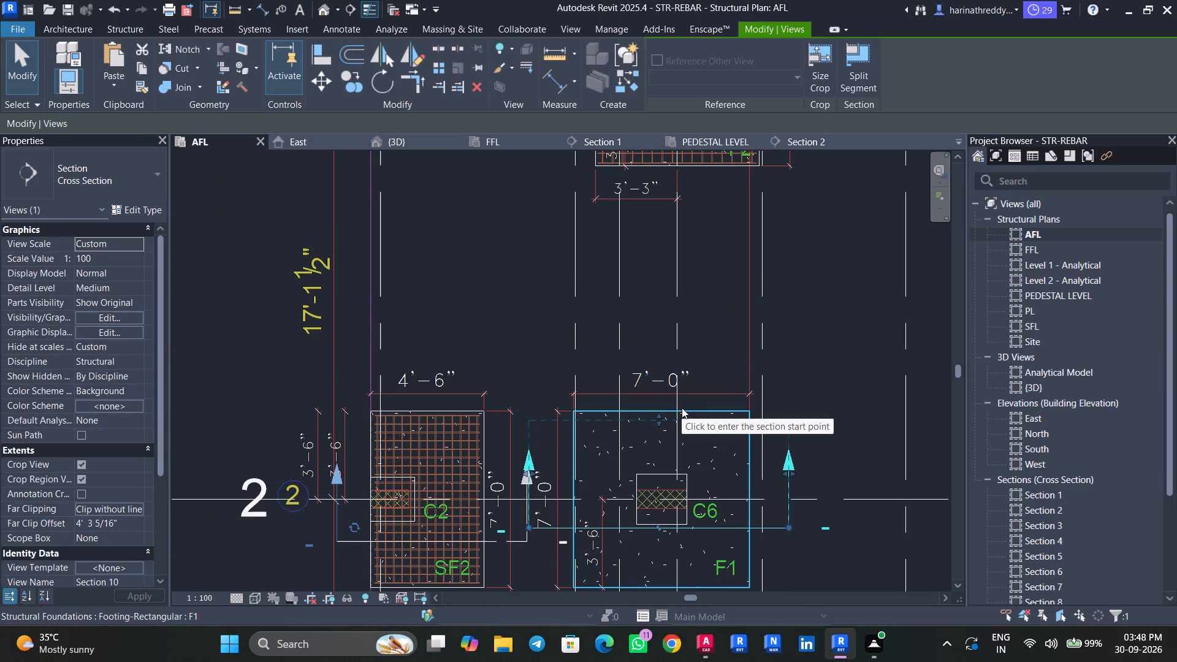
# Open the new F1 section view and tighten its crop region's top and bottom edges around the footing.
pyautogui.rightClick(786, 439)
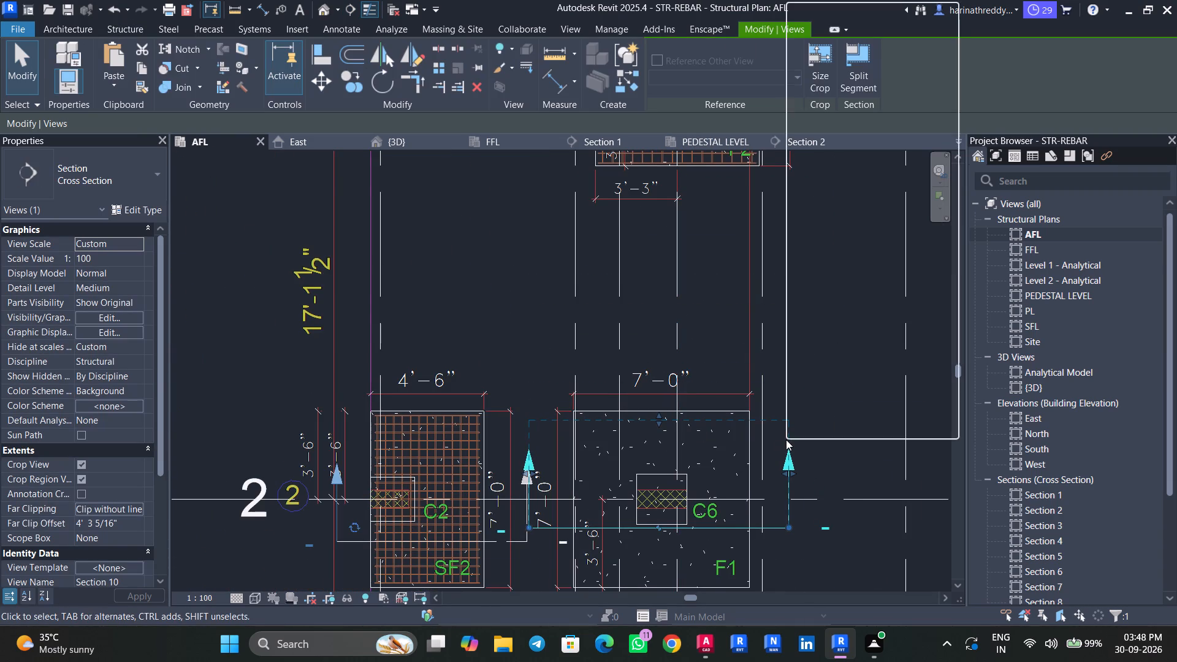
pyautogui.click(827, 89)
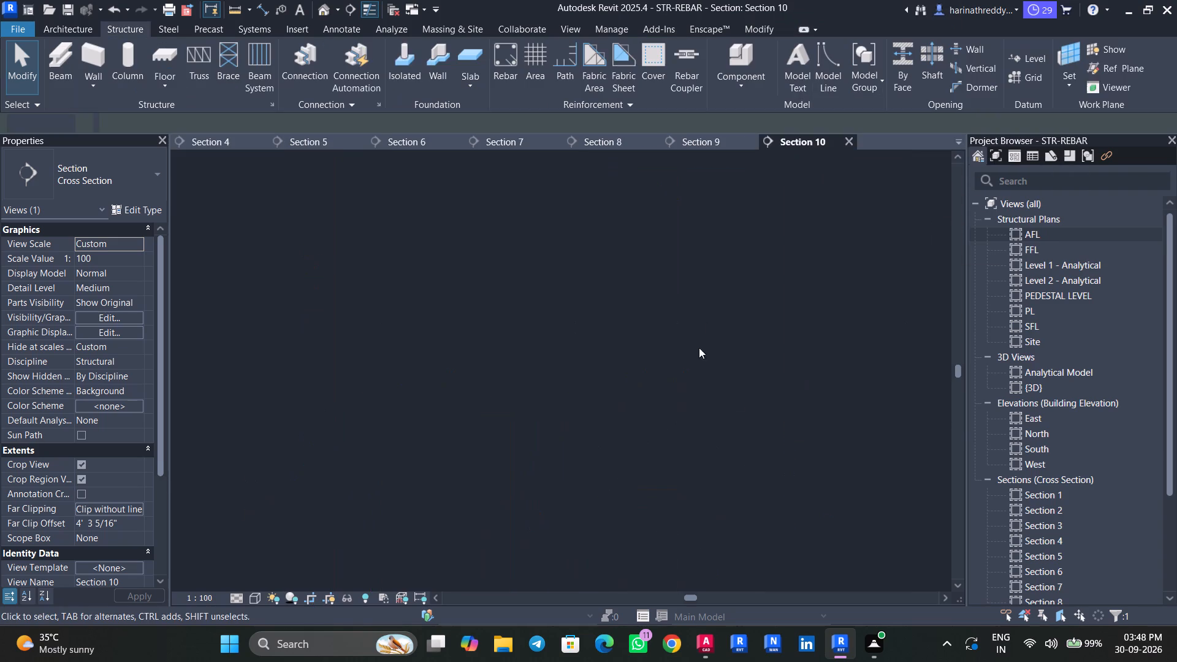
pyautogui.click(590, 476)
pyautogui.moveTo(558, 569); pyautogui.dragTo(555, 375)
pyautogui.moveTo(558, 172); pyautogui.dragTo(565, 352)
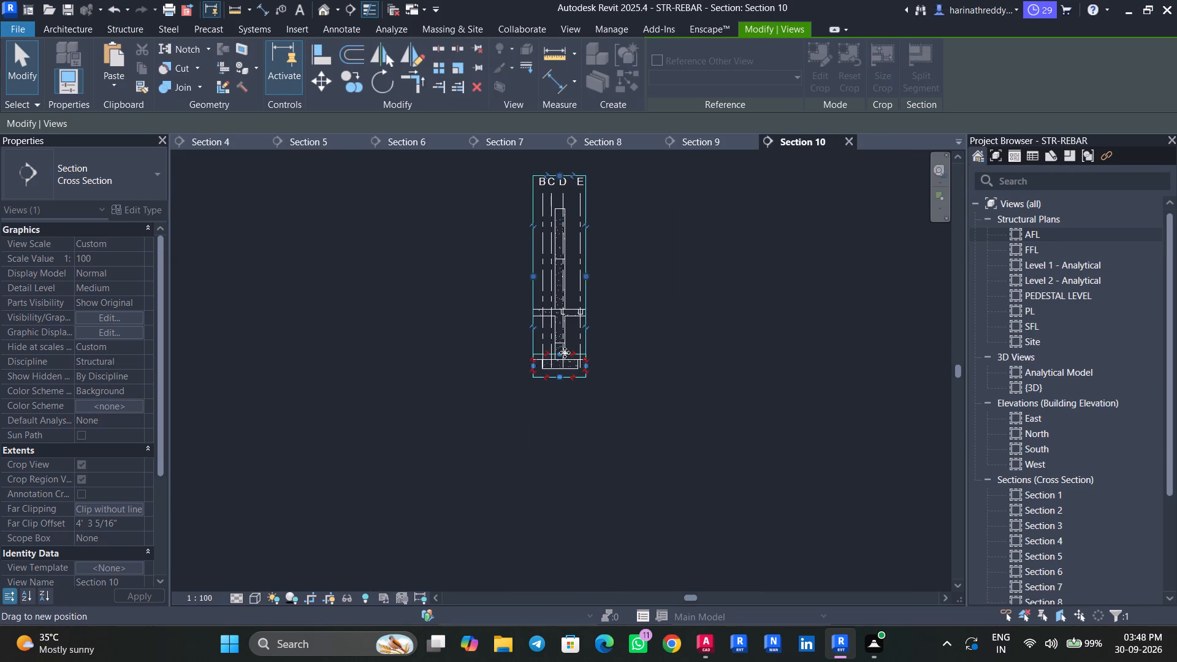
pyautogui.moveTo(565, 352); pyautogui.dragTo(563, 349)
pyautogui.scroll(9, 557, 357)
pyautogui.press('Escape')
# Apply the FOOTING <50 mm> rebar cover setting to the F1 footing in the section.
pyautogui.click(556, 384)
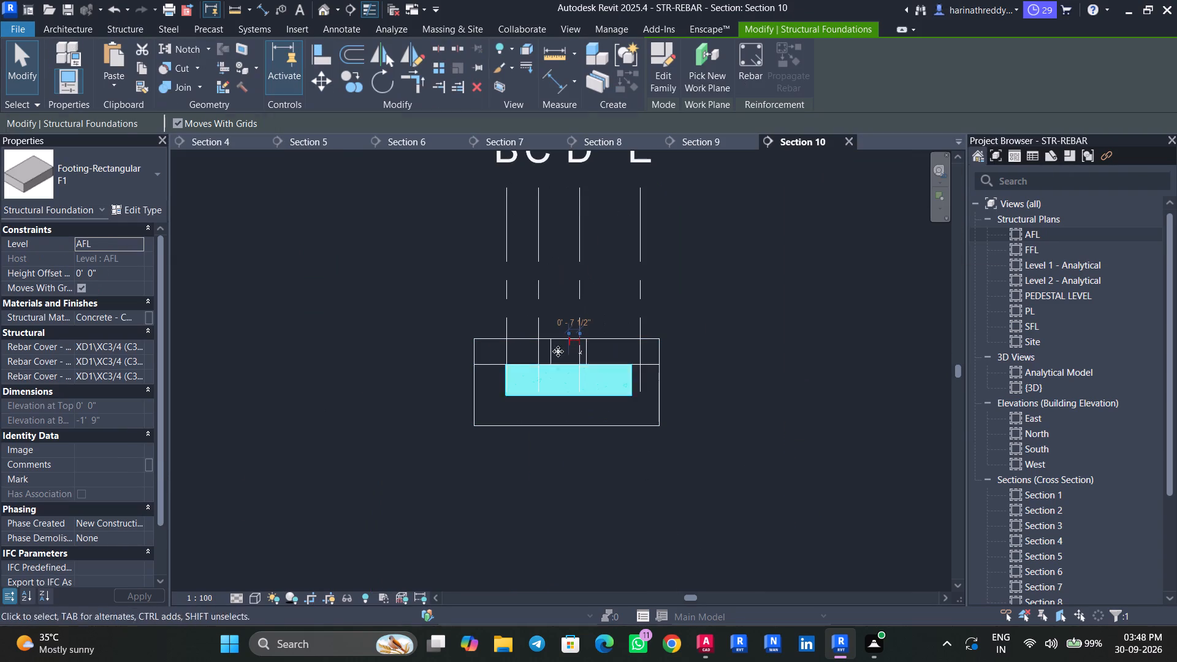
pyautogui.click(133, 32)
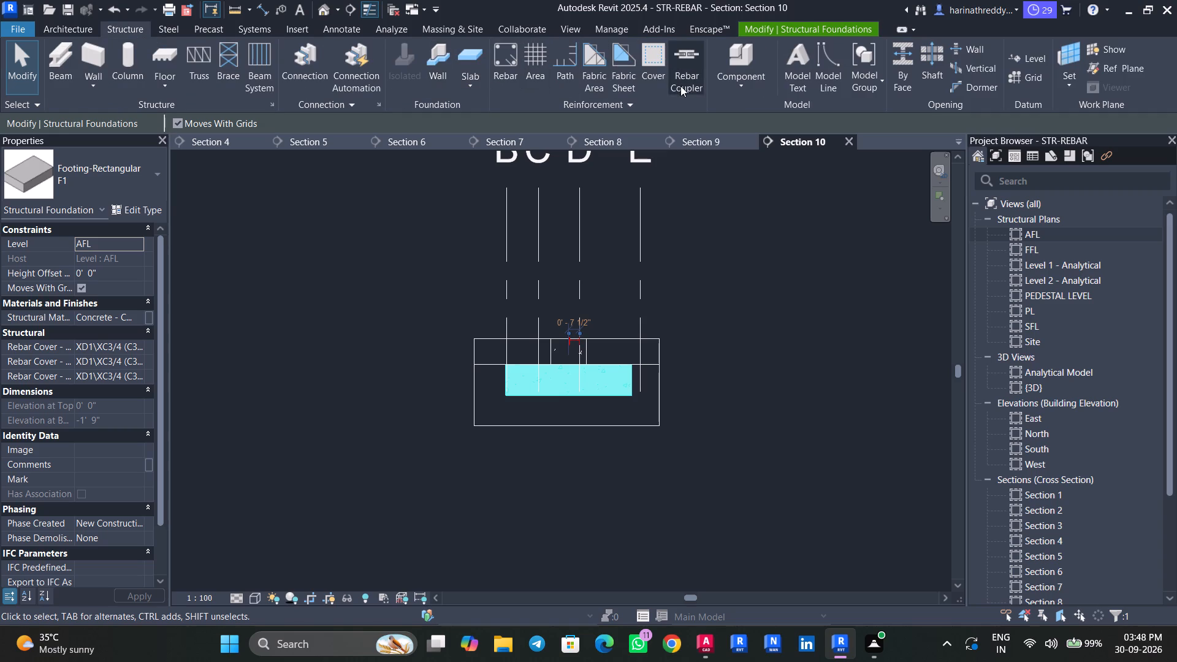
pyautogui.click(659, 83)
pyautogui.click(535, 386)
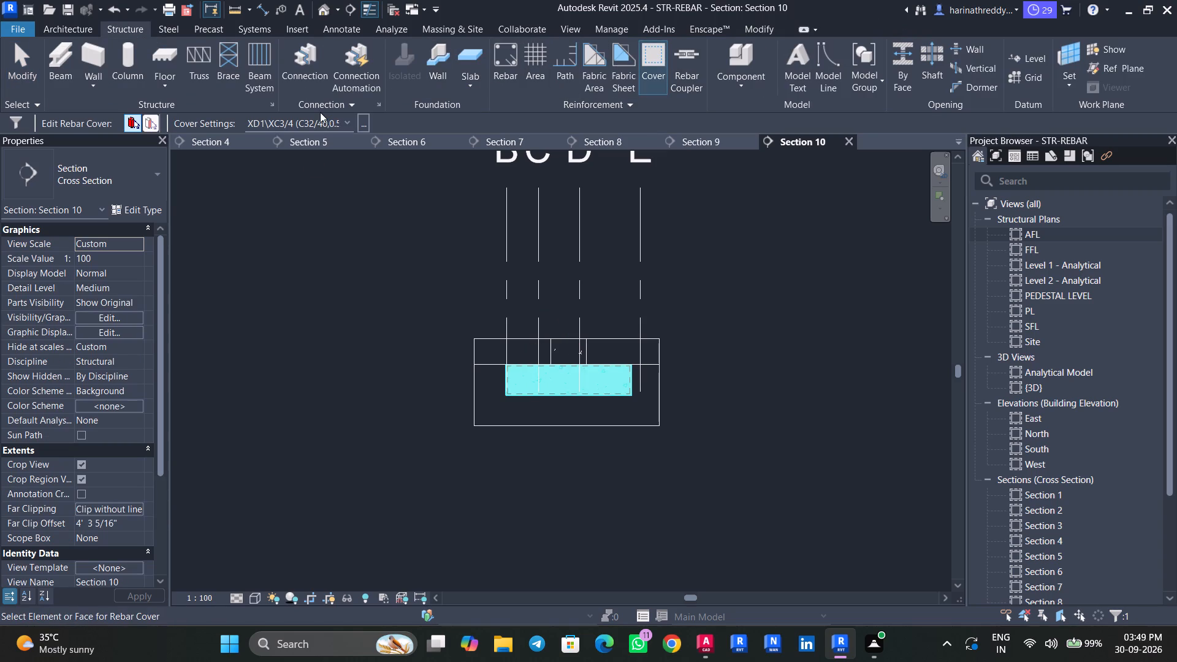
pyautogui.click(320, 112)
pyautogui.click(320, 124)
pyautogui.scroll(7, 292, 207)
pyautogui.scroll(-1, 292, 197)
pyautogui.scroll(3, 292, 197)
pyautogui.scroll(-1, 292, 197)
pyautogui.scroll(2, 292, 197)
pyautogui.click(302, 140)
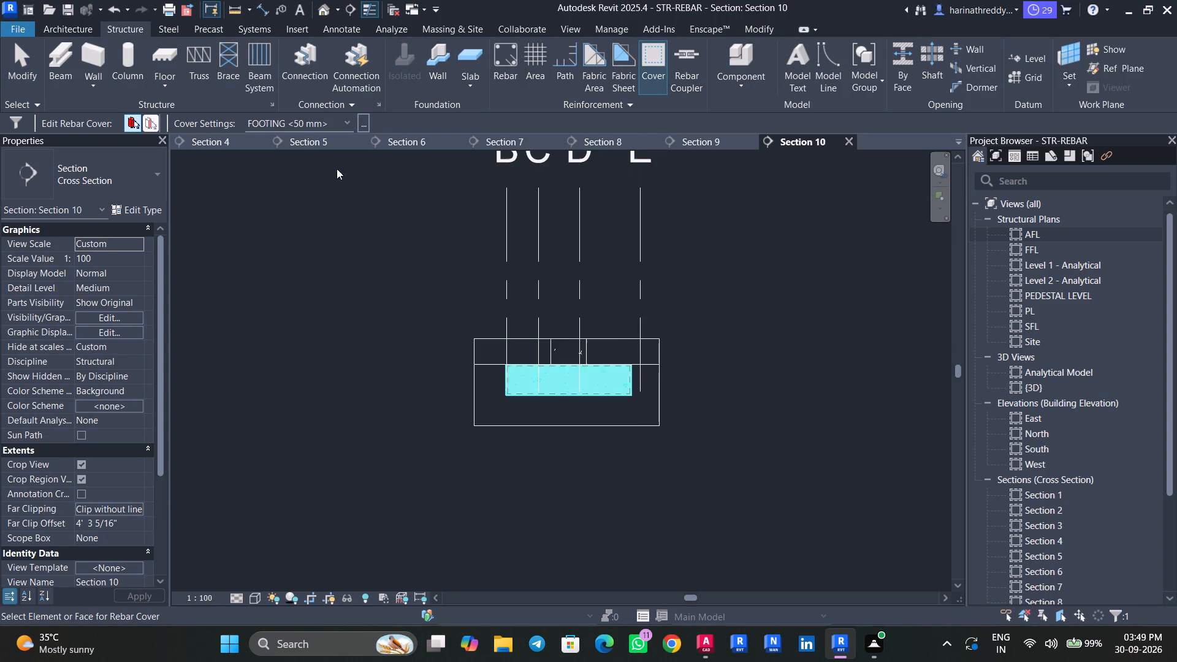
pyautogui.scroll(9, 588, 365)
pyautogui.press('Escape')
pyautogui.press('Escape')
# Place an H10 shape 21 rebar set in F1, oriented parallel to the work plane along the bottom cover.
pyautogui.click(581, 380)
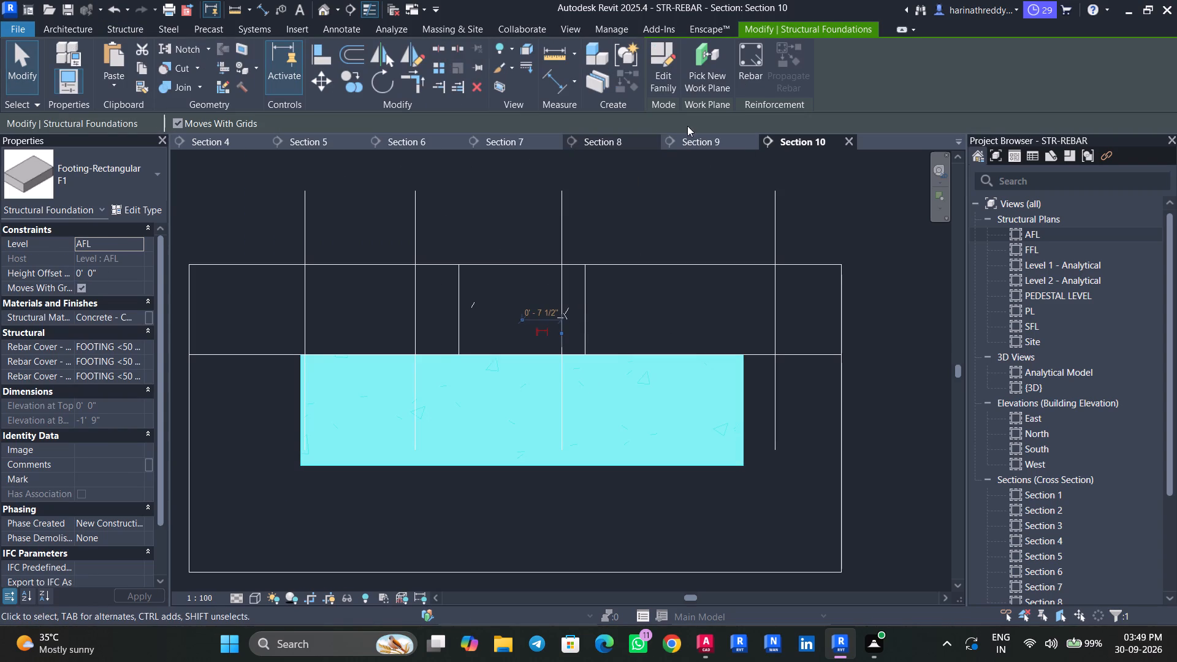
pyautogui.click(755, 88)
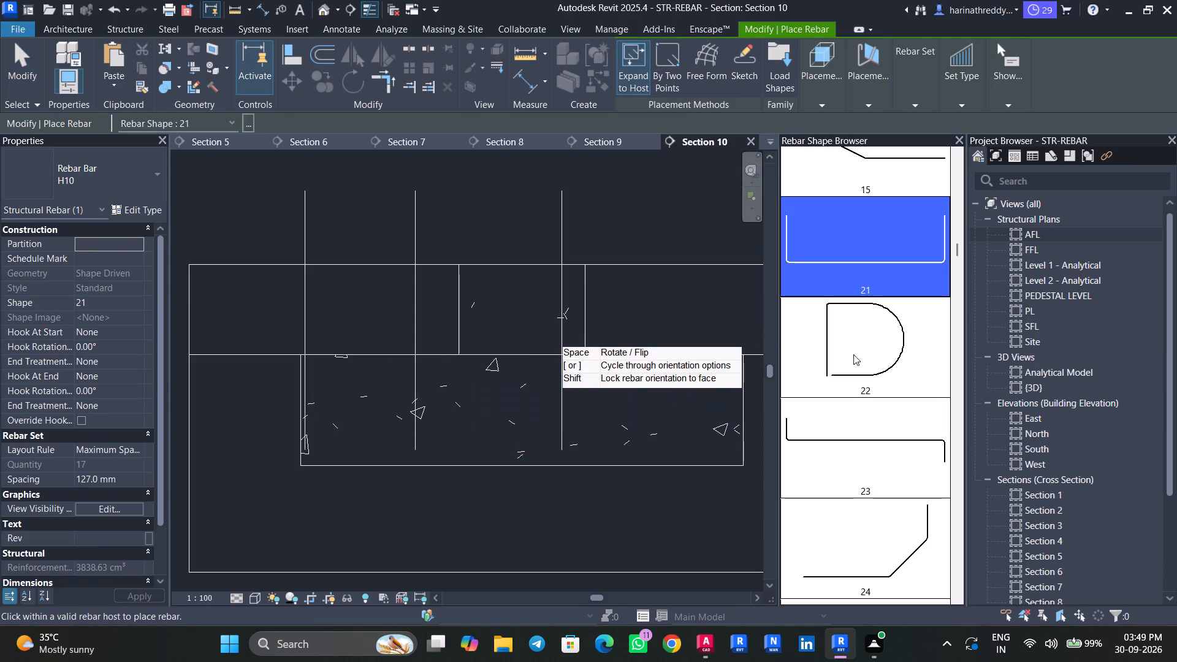
pyautogui.click(823, 95)
pyautogui.click(858, 101)
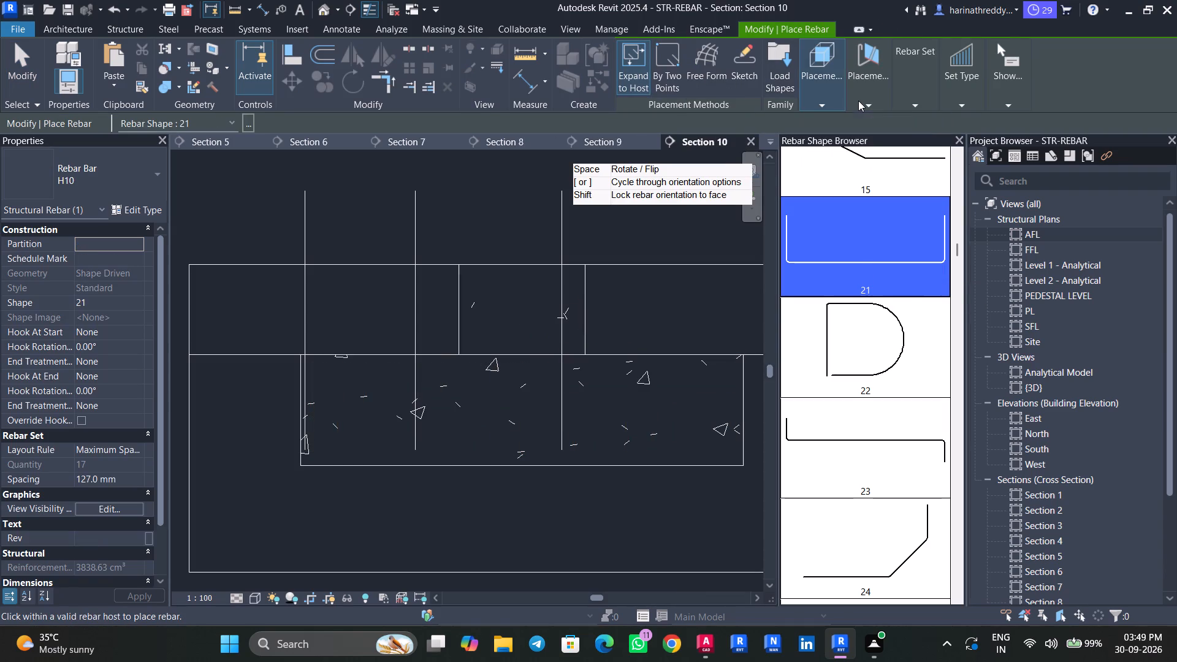
pyautogui.click(868, 142)
pyautogui.scroll(3, 588, 443)
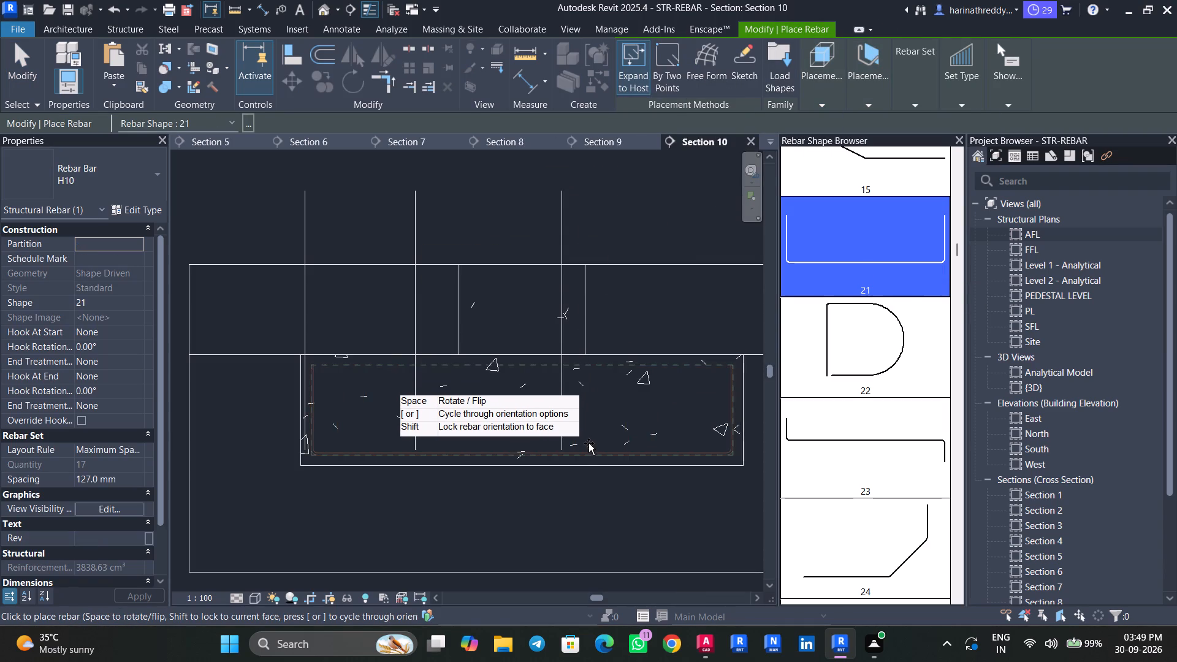
pyautogui.scroll(3, 588, 443)
pyautogui.moveTo(581, 470); pyautogui.dragTo(455, 447, button='middle')
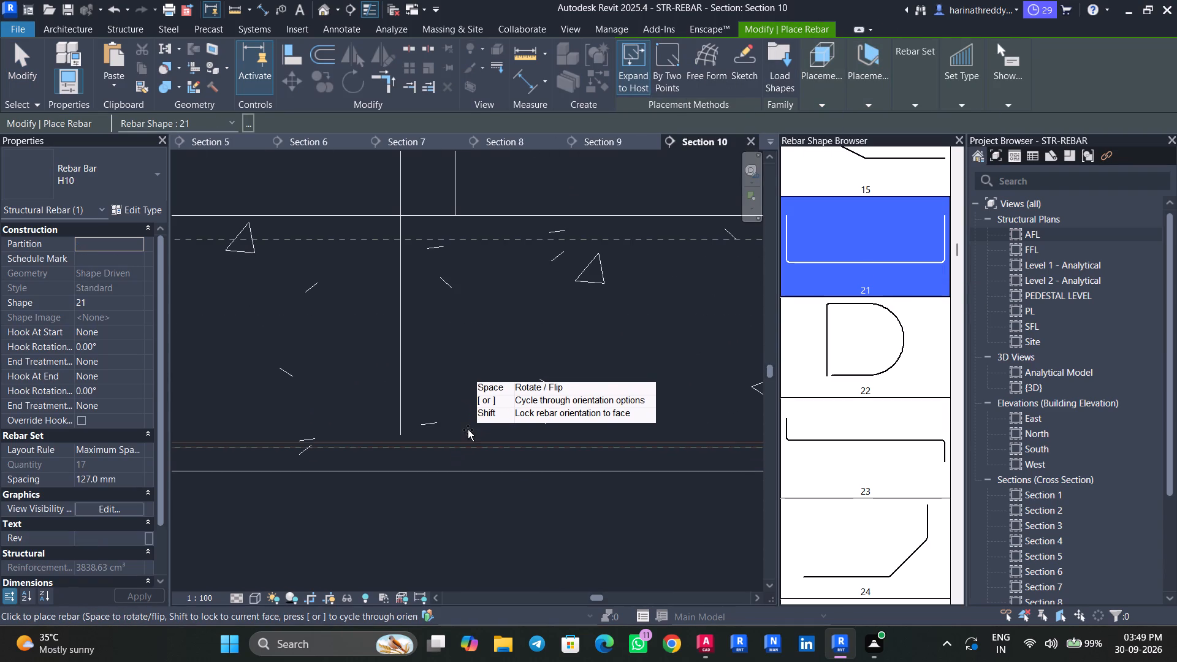
pyautogui.scroll(-5, 467, 430)
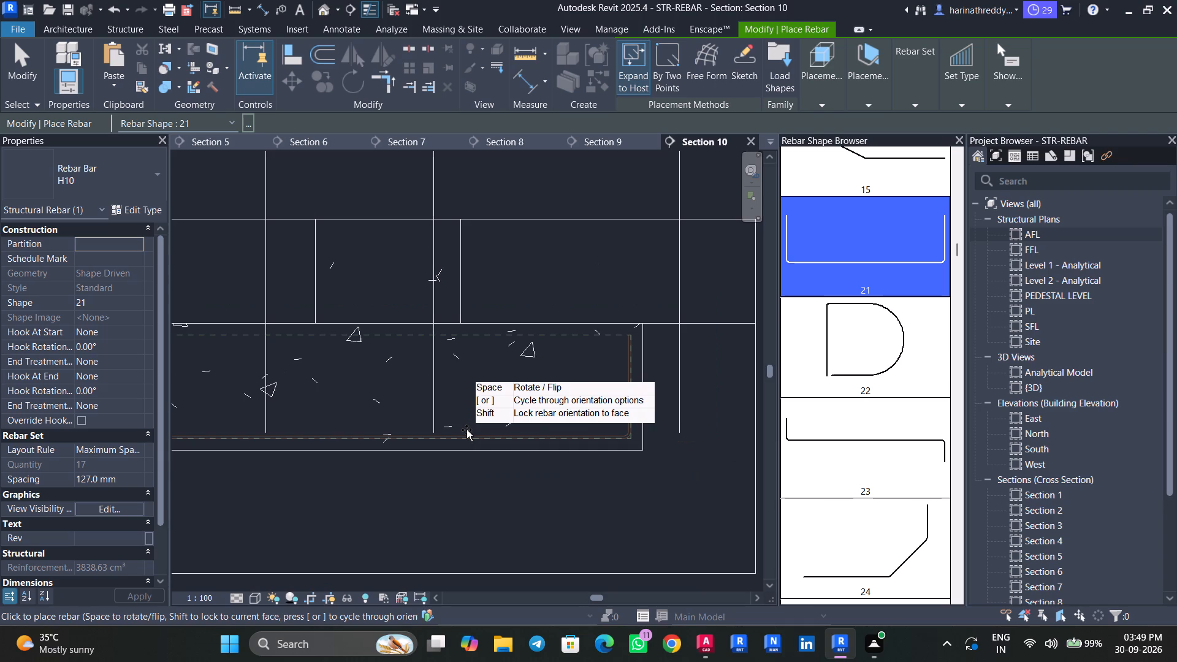
pyautogui.click(467, 430)
pyautogui.press('Escape')
pyautogui.press('Escape')
pyautogui.press('Escape')
# Set both upturned legs, A and C, of F1's bottom bar set to 6".
pyautogui.click(476, 432)
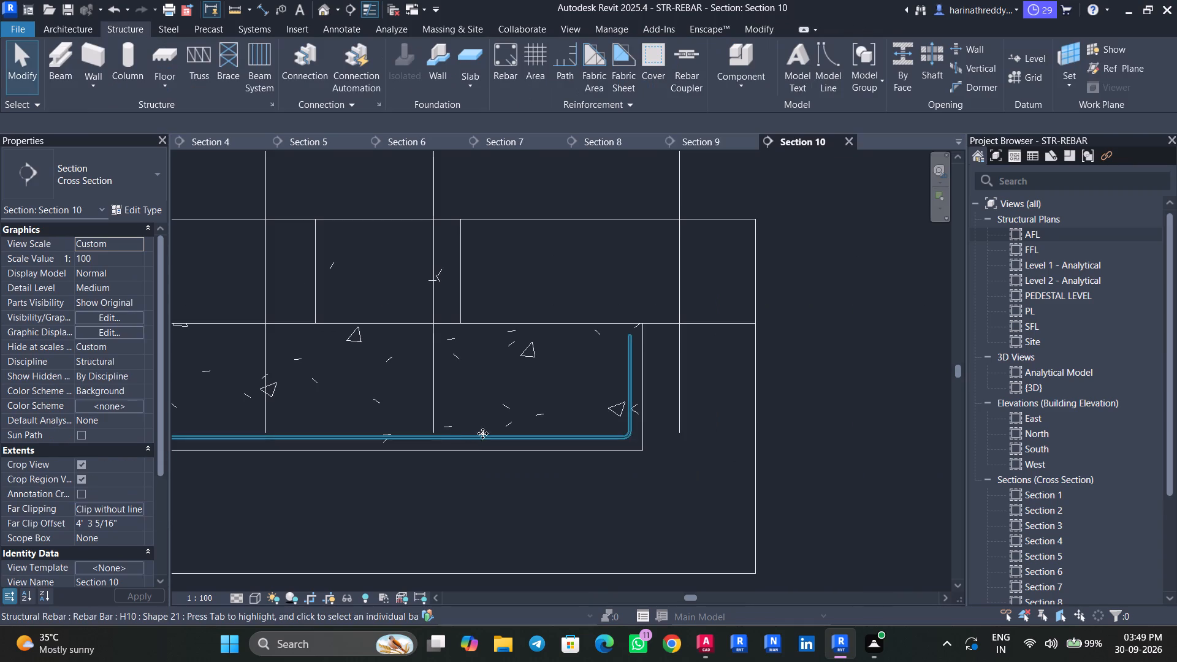
pyautogui.scroll(-3, 110, 526)
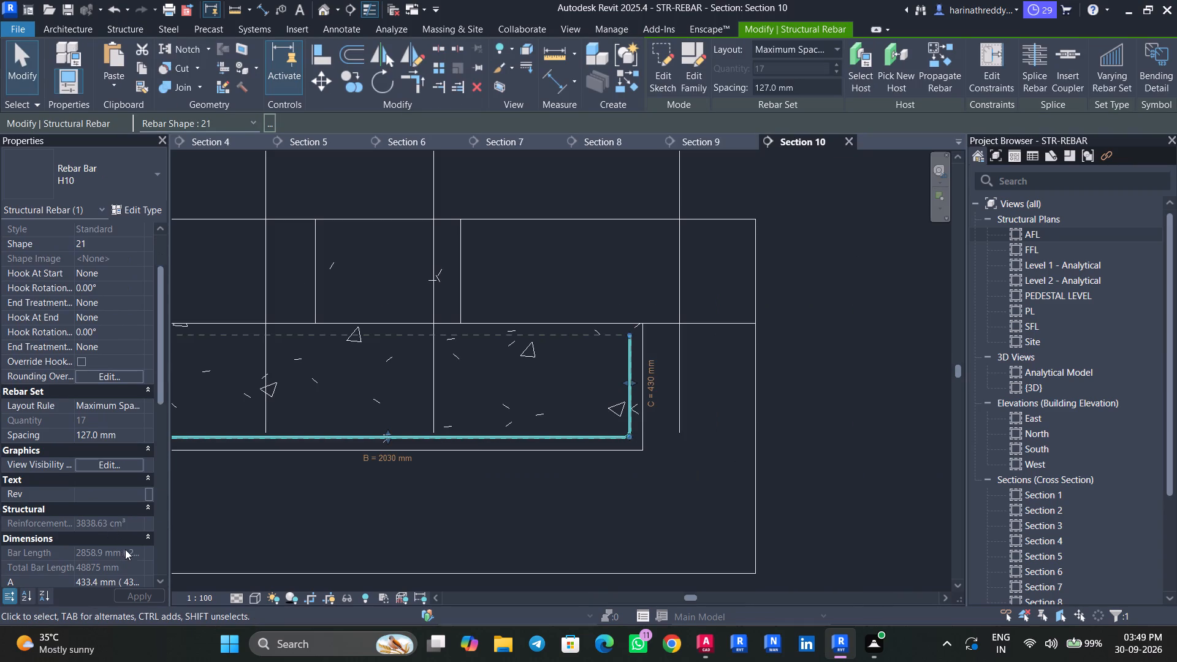
pyautogui.click(126, 541)
pyautogui.moveTo(128, 539); pyautogui.dragTo(37, 546)
pyautogui.write('6"')
pyautogui.press('Return')
pyautogui.click(149, 566)
pyautogui.click(139, 563)
pyautogui.moveTo(139, 563); pyautogui.dragTo(61, 563)
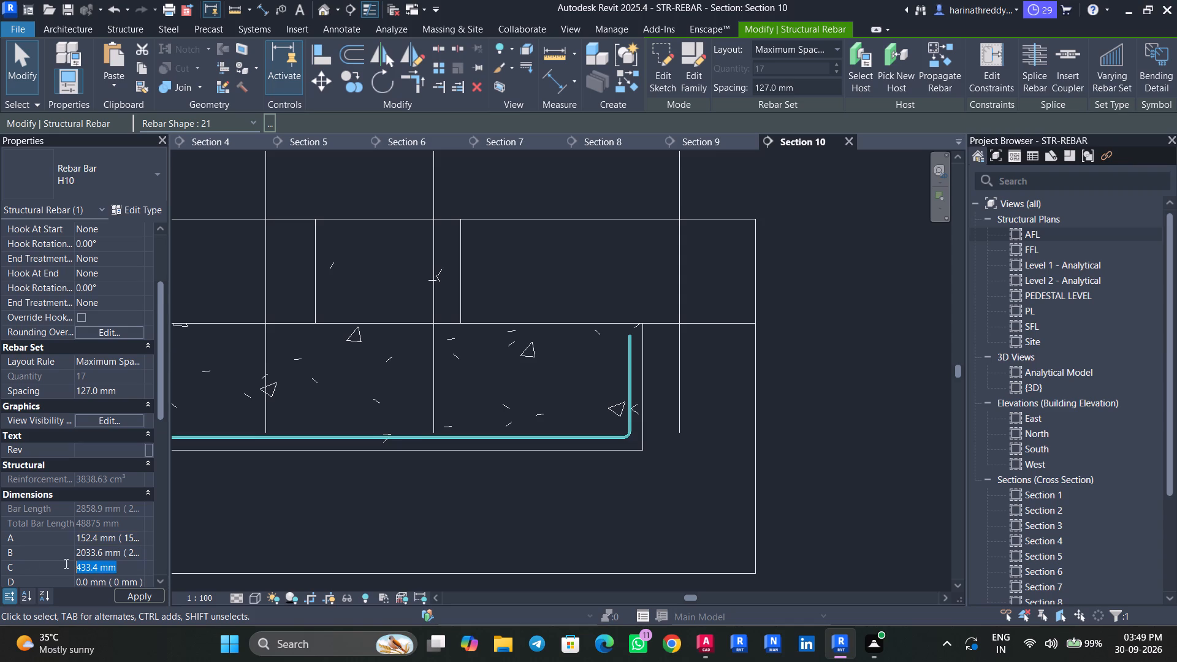
pyautogui.moveTo(61, 563); pyautogui.dragTo(21, 563)
pyautogui.write('6"')
pyautogui.press('Return')
pyautogui.press('Escape')
pyautogui.press('Escape')
# Check F1's bottom reinforcement in the AutoCAD schedule, and set the Revit bar set's maximum spacing to 4".
pyautogui.moveTo(551, 490); pyautogui.dragTo(658, 473, button='middle')
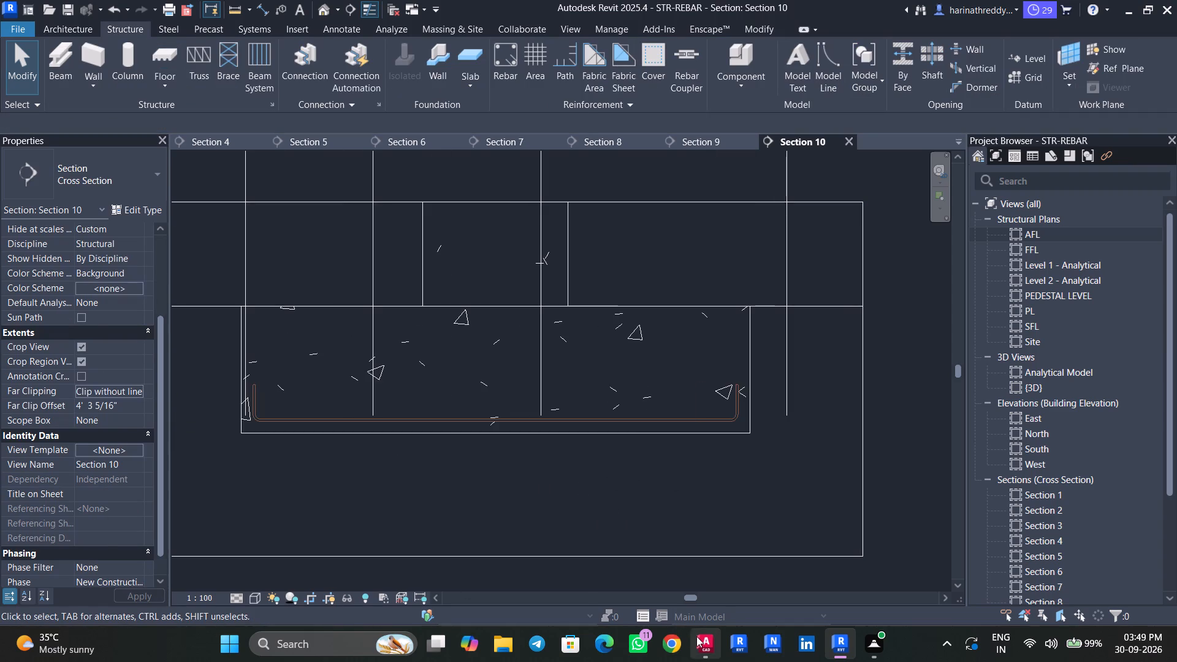
pyautogui.click(697, 636)
pyautogui.scroll(-1, 439, 500)
pyautogui.moveTo(441, 498); pyautogui.dragTo(307, 496, button='middle')
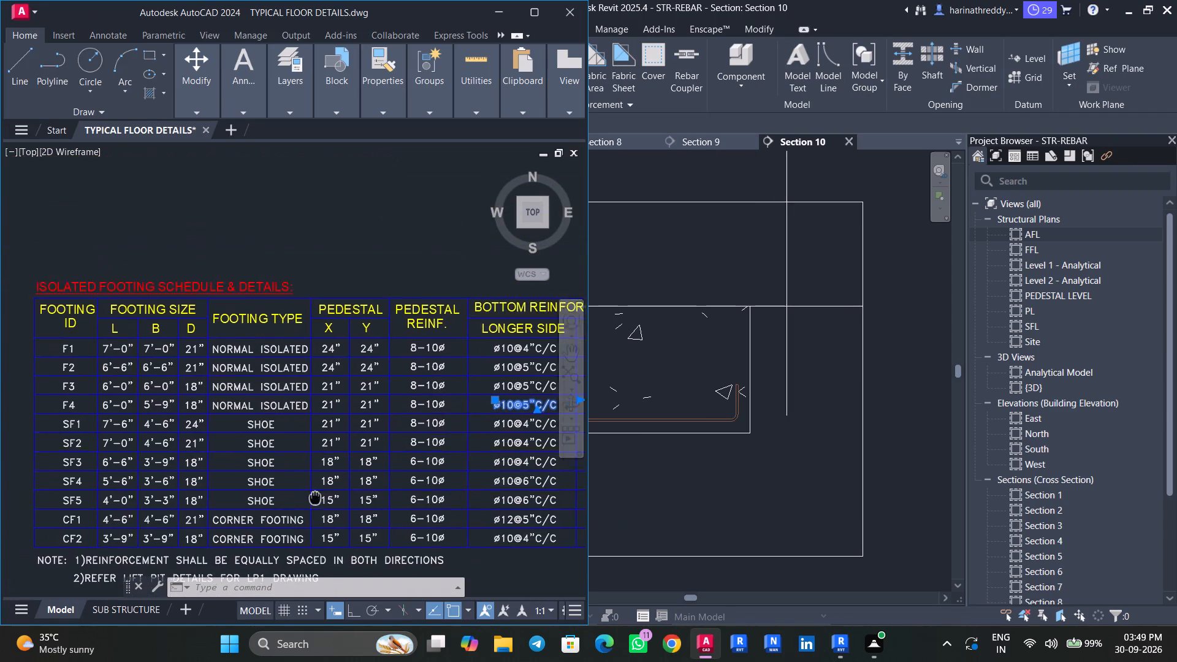
pyautogui.moveTo(307, 496); pyautogui.dragTo(153, 520, button='middle')
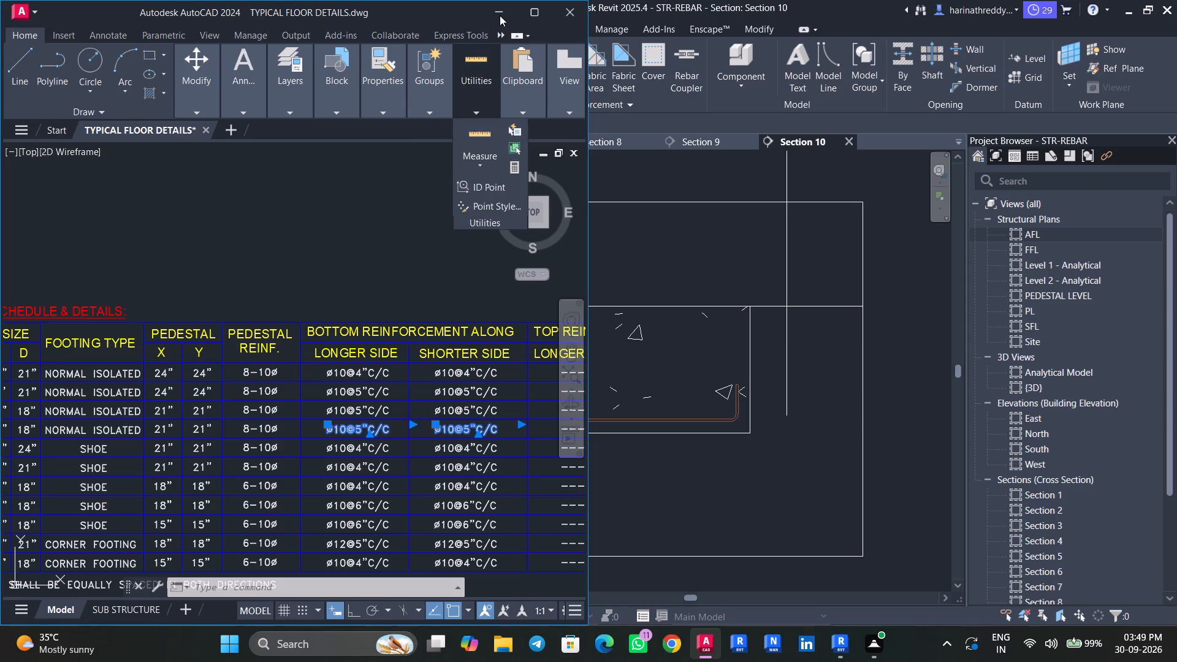
pyautogui.click(501, 13)
pyautogui.press('Escape')
pyautogui.click(479, 417)
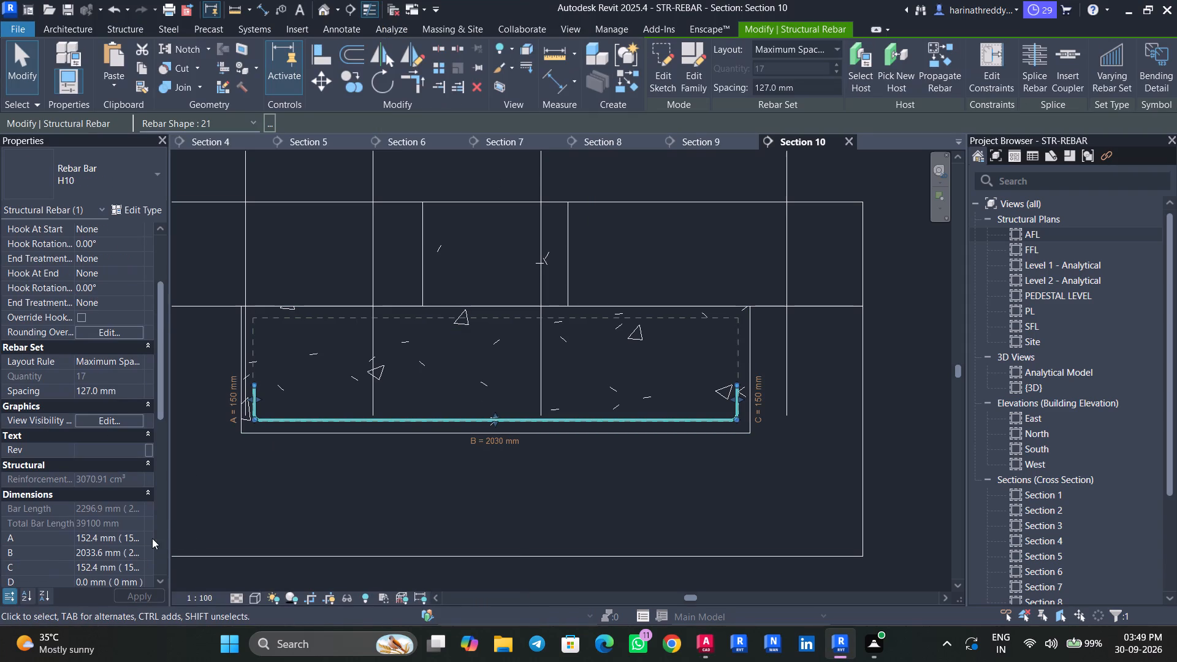
pyautogui.click(815, 90)
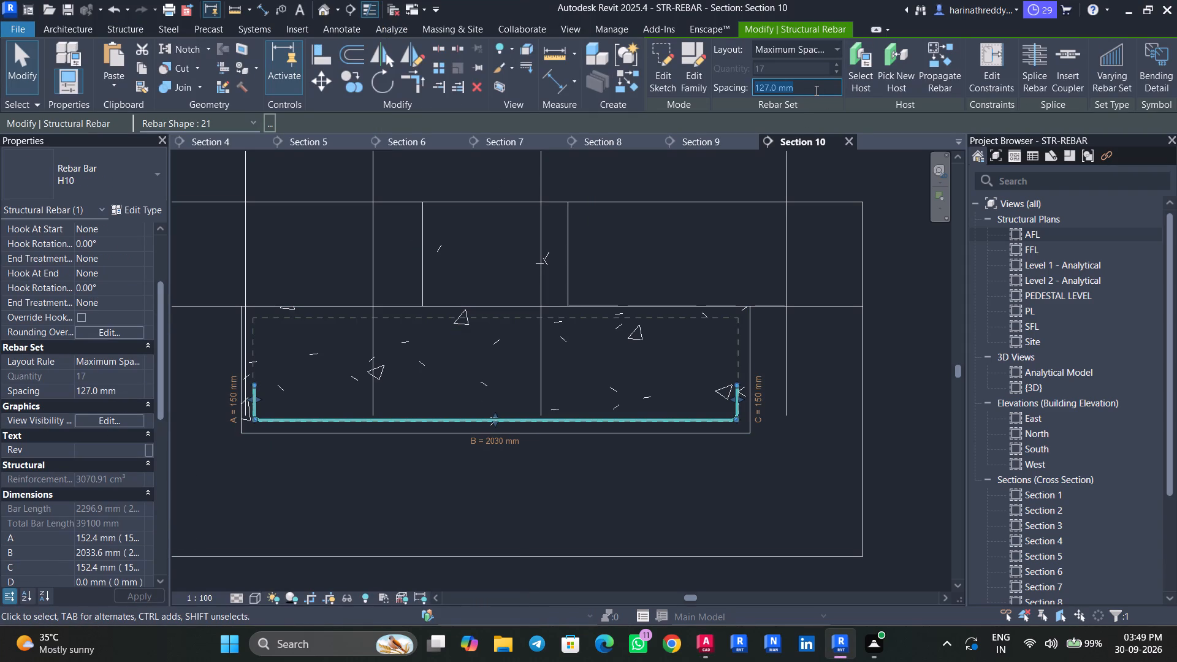
pyautogui.write('4"')
pyautogui.press('Return')
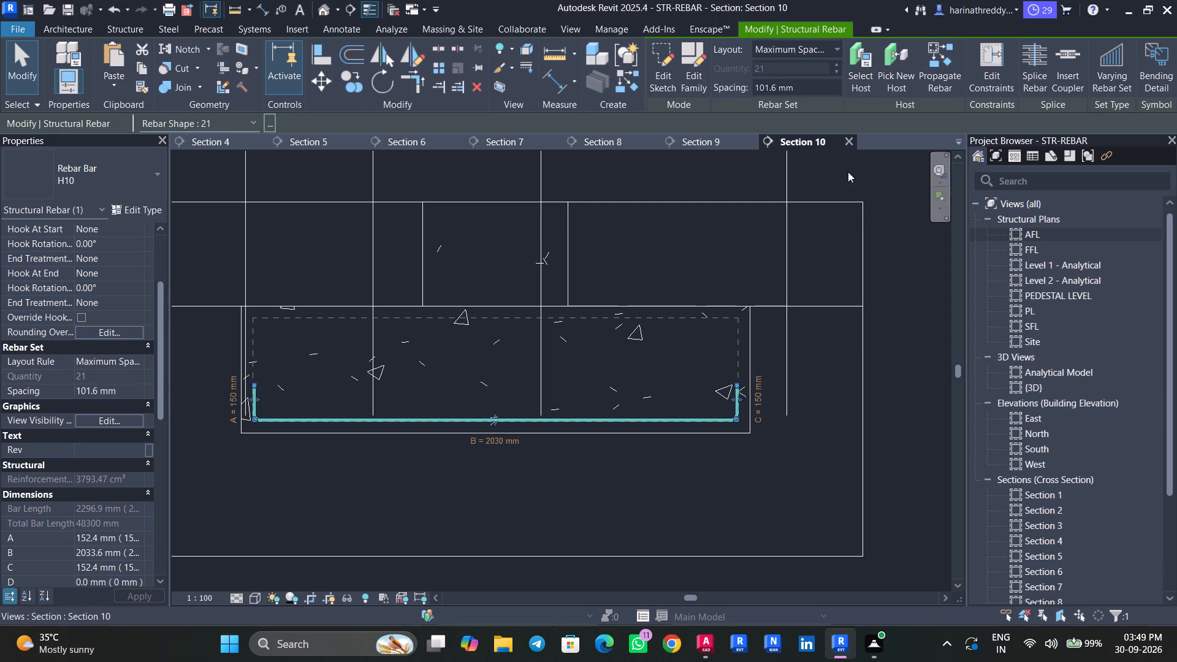
pyautogui.click(832, 83)
pyautogui.press('4')
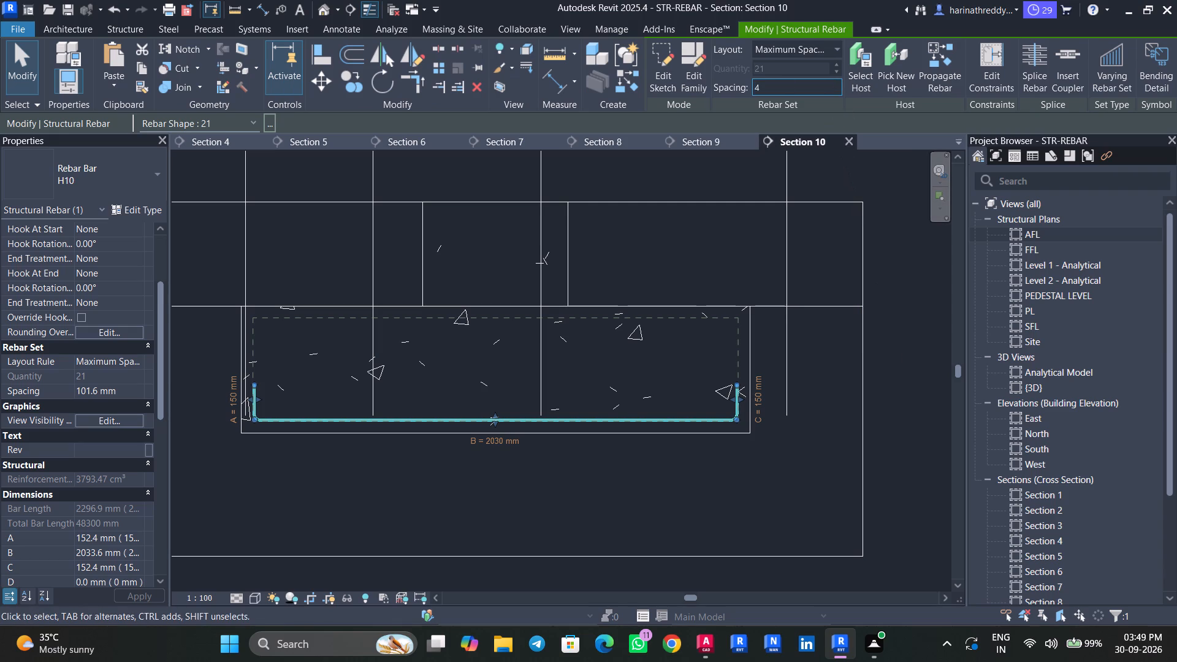
pyautogui.hotkey('shift', '"')
pyautogui.press('Return')
pyautogui.click(887, 375)
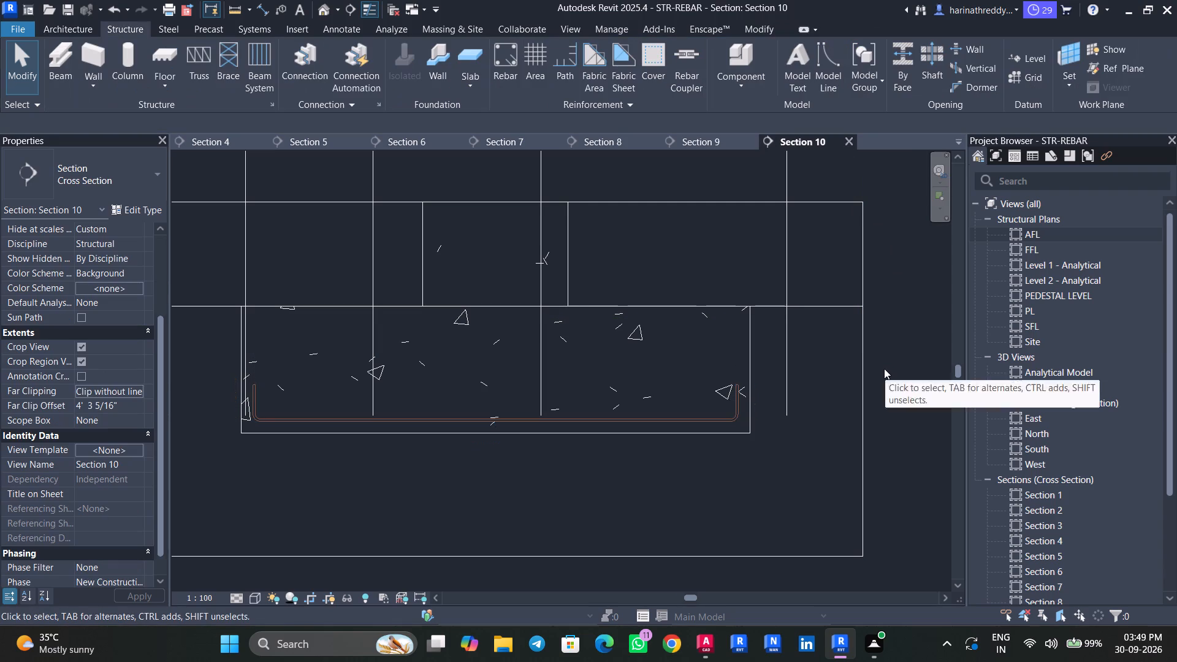
# Create a similar H10 shape 21 bar set in F1, placed perpendicular to cover along the bottom.
pyautogui.click(631, 424)
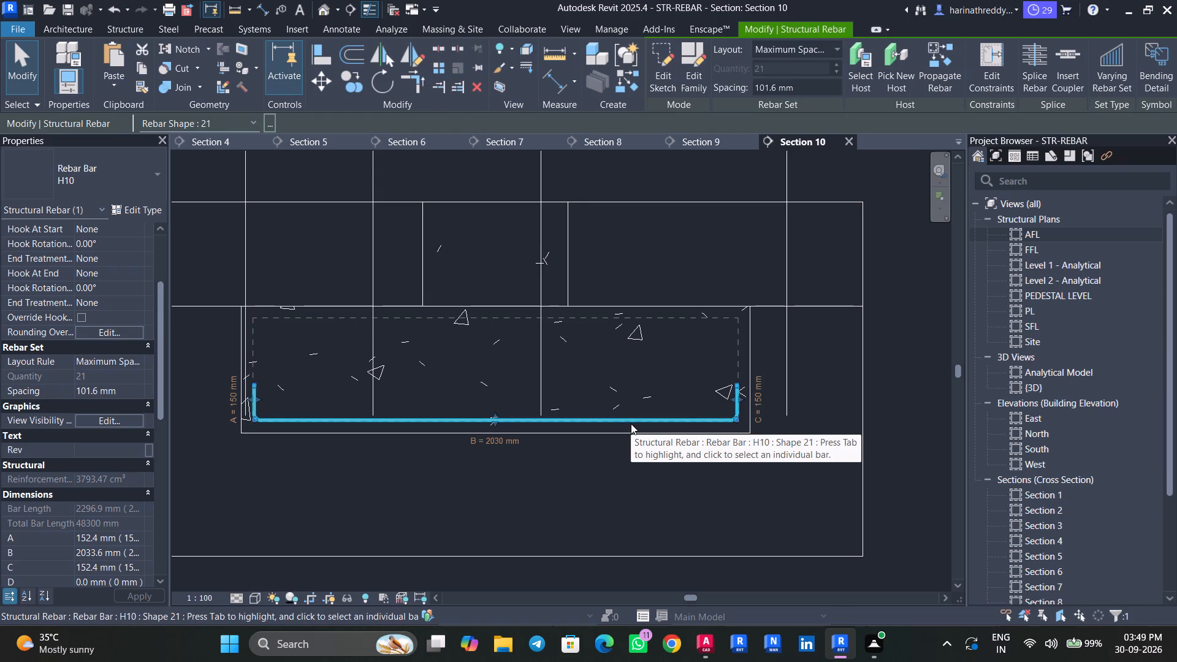
pyautogui.write('CS')
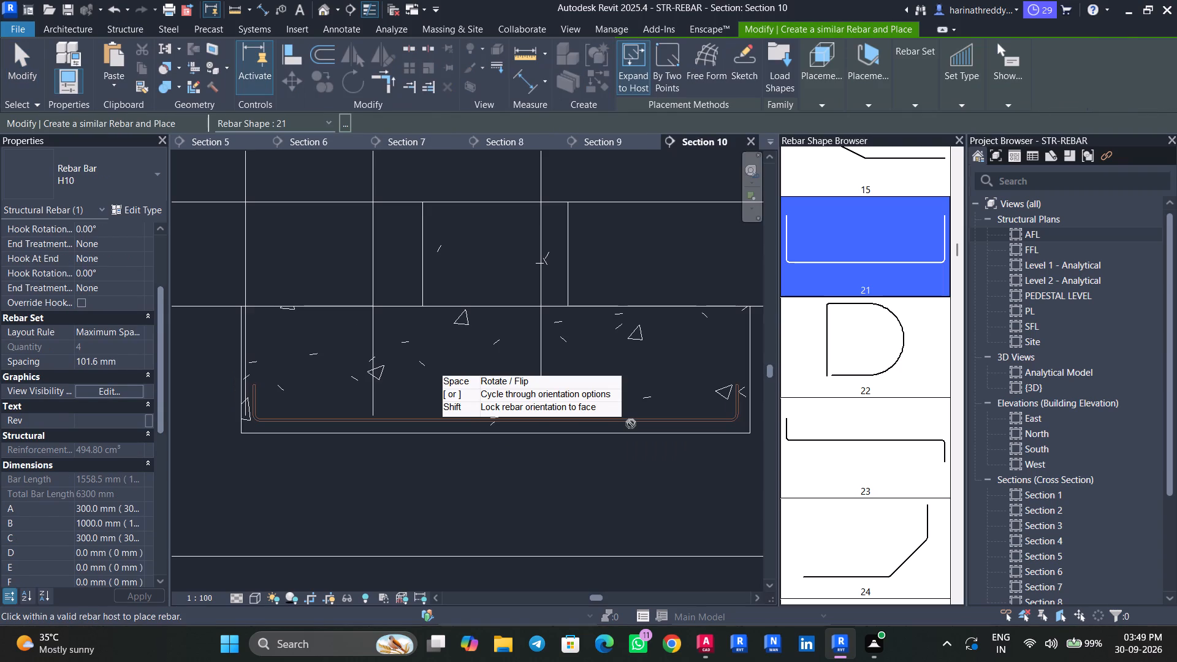
pyautogui.click(850, 115)
pyautogui.click(864, 104)
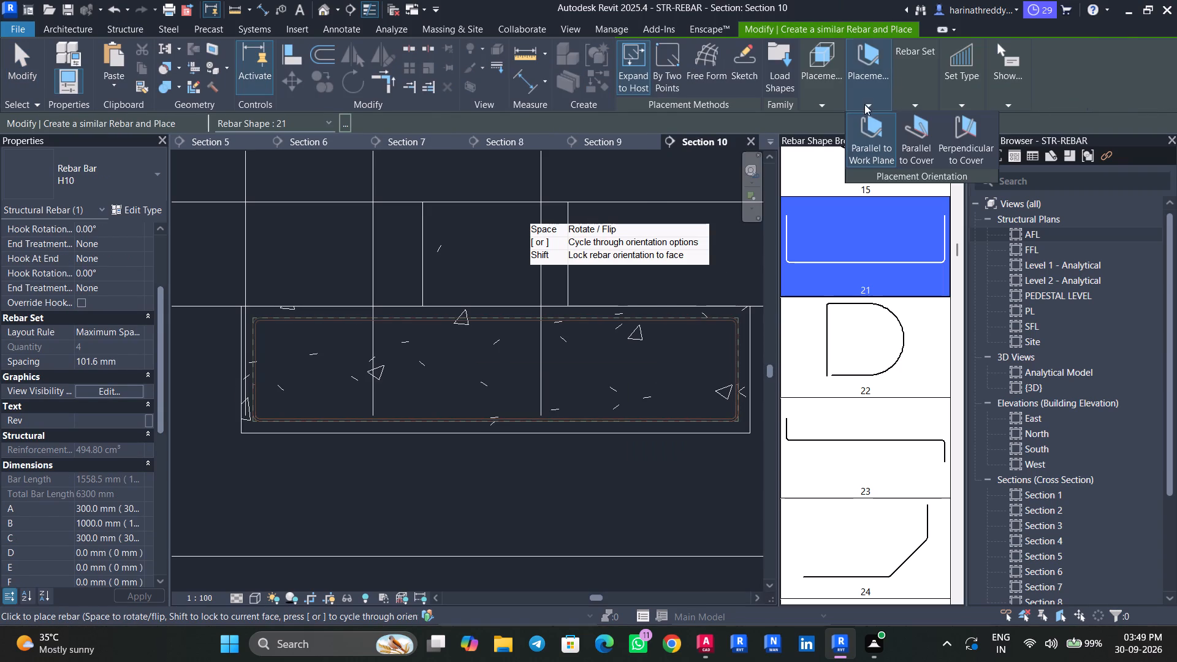
pyautogui.click(969, 142)
pyautogui.scroll(5, 257, 406)
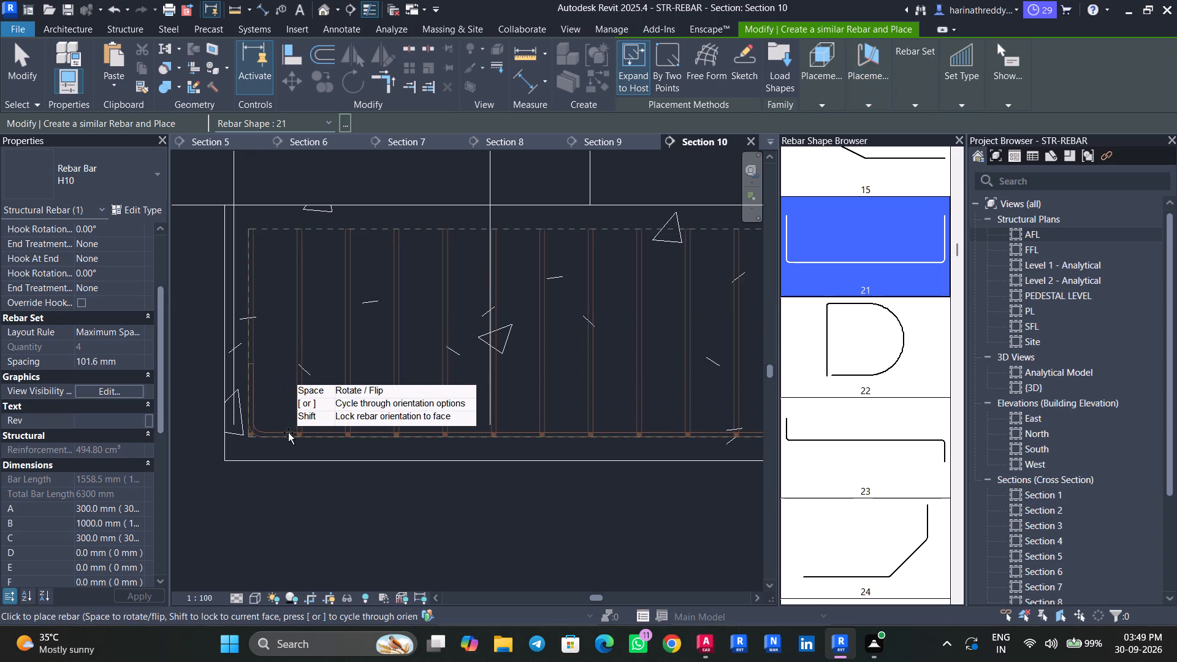
pyautogui.click(288, 433)
pyautogui.press('Escape')
pyautogui.press('Escape')
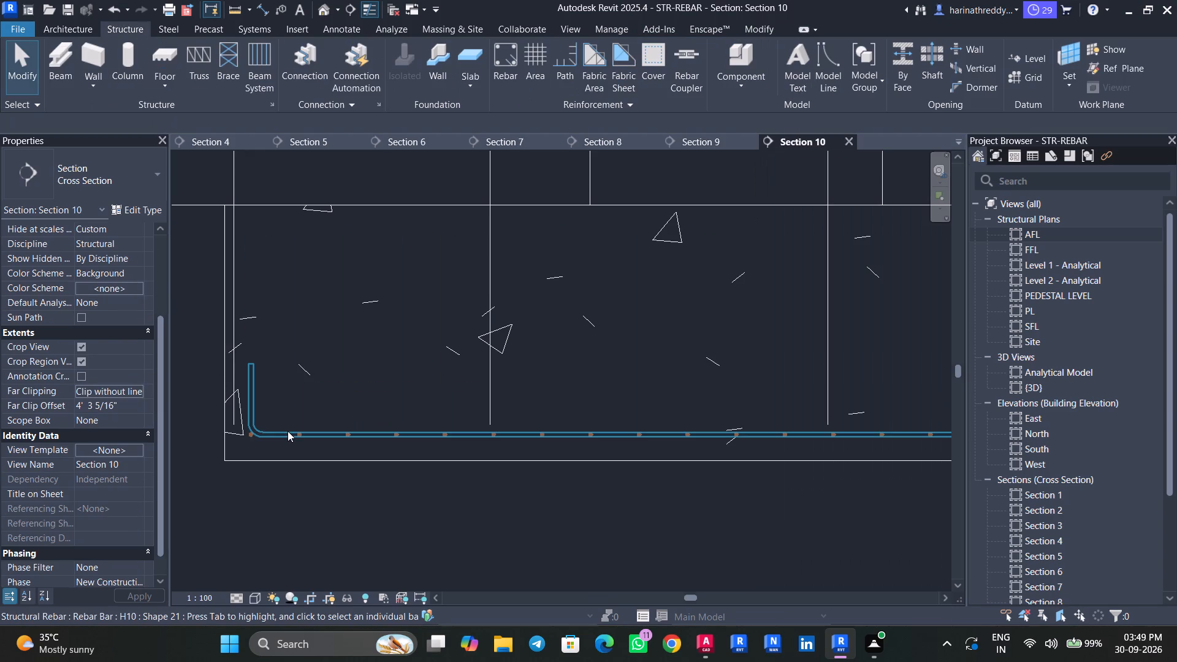
# Pull both ends of the perpendicular bar set slightly inward so its end bars sit inside the other set's upturned legs.
pyautogui.click(251, 438)
pyautogui.moveTo(256, 327); pyautogui.dragTo(258, 327)
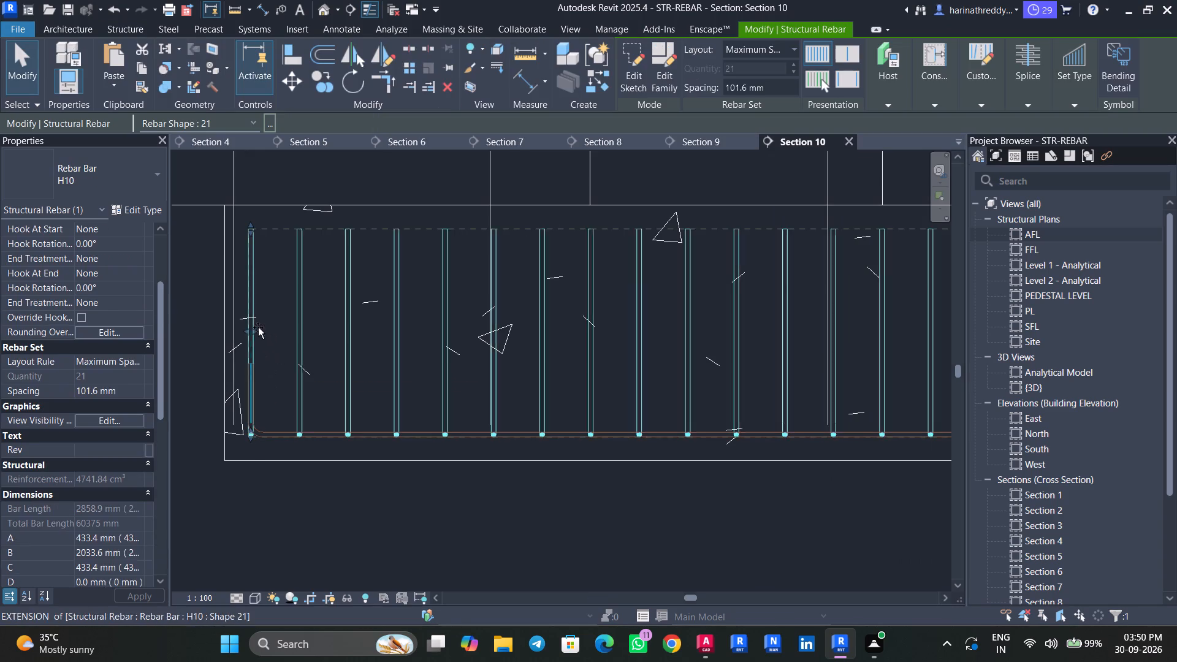
pyautogui.moveTo(258, 327); pyautogui.dragTo(264, 332)
pyautogui.moveTo(519, 350); pyautogui.dragTo(215, 308, button='middle')
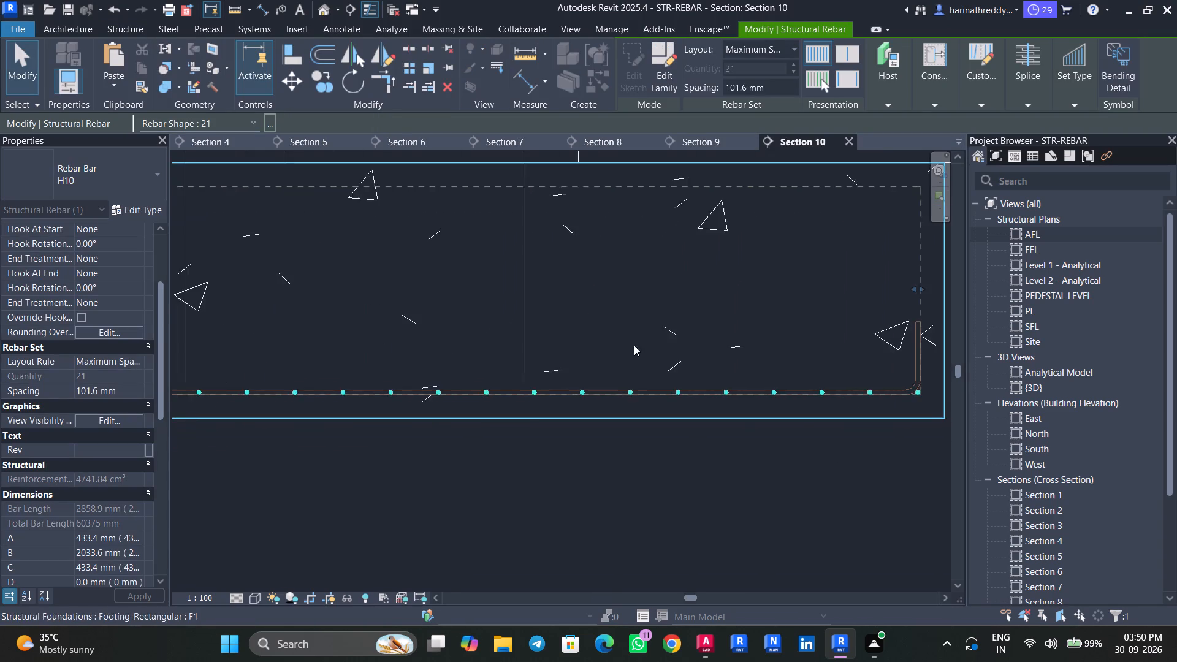
pyautogui.moveTo(659, 338); pyautogui.dragTo(517, 357, button='middle')
pyautogui.moveTo(776, 303); pyautogui.dragTo(765, 304)
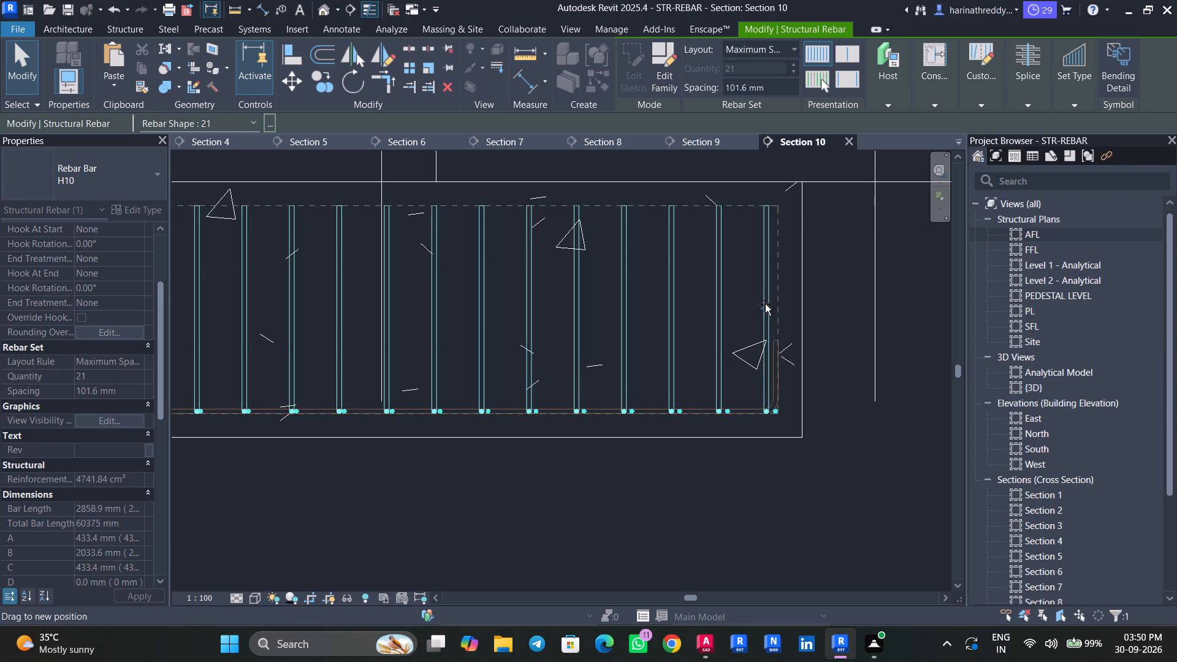
pyautogui.moveTo(765, 304); pyautogui.dragTo(764, 304)
# Set both upturned legs, A and C, of F1's perpendicular bottom bar set to 6".
pyautogui.click(128, 539)
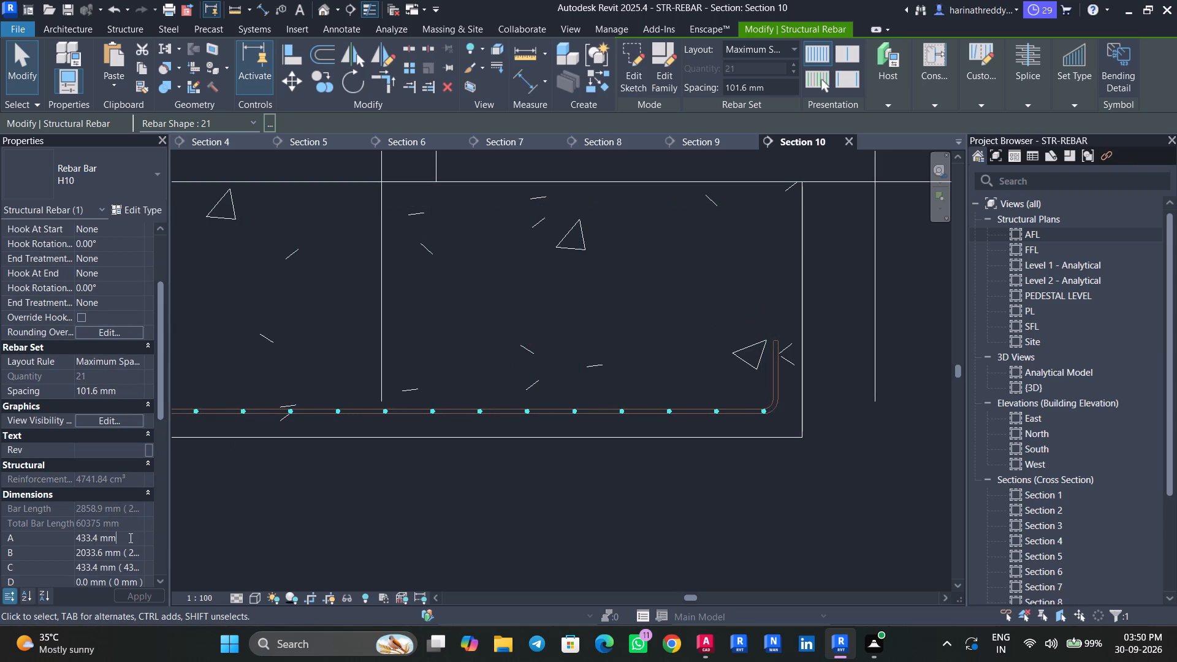
pyautogui.moveTo(129, 538); pyautogui.dragTo(44, 541)
pyautogui.write('6"')
pyautogui.press('Return')
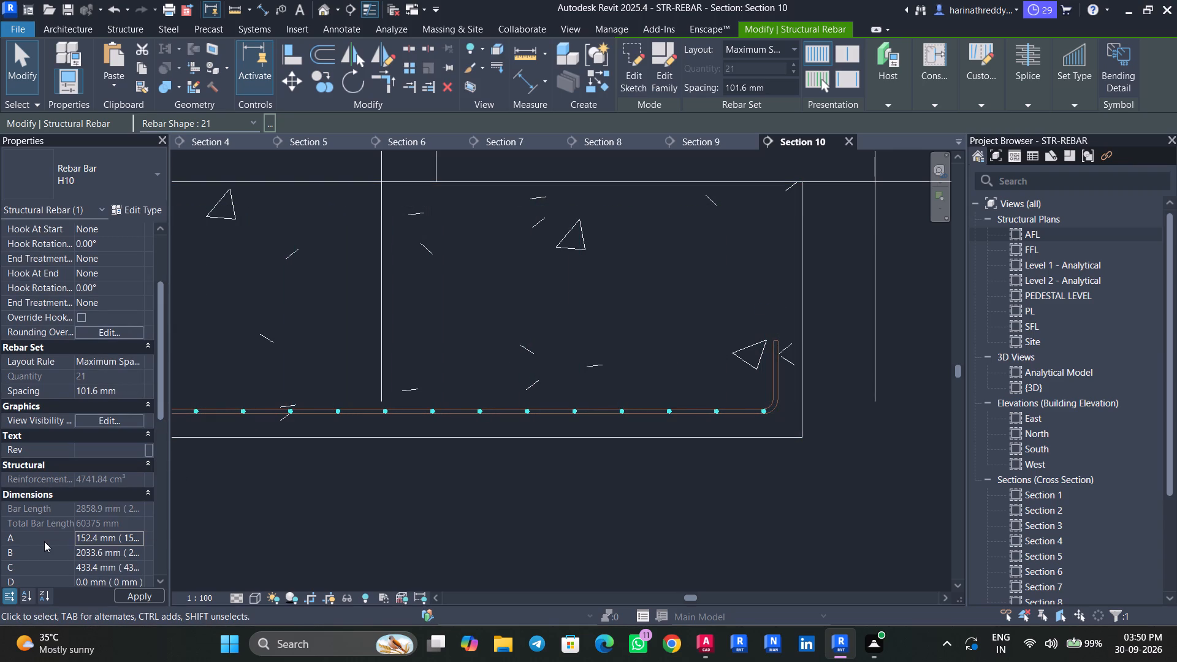
pyautogui.click(135, 571)
pyautogui.moveTo(134, 571); pyautogui.dragTo(24, 571)
pyautogui.write('6"')
pyautogui.press('Return')
pyautogui.click(125, 597)
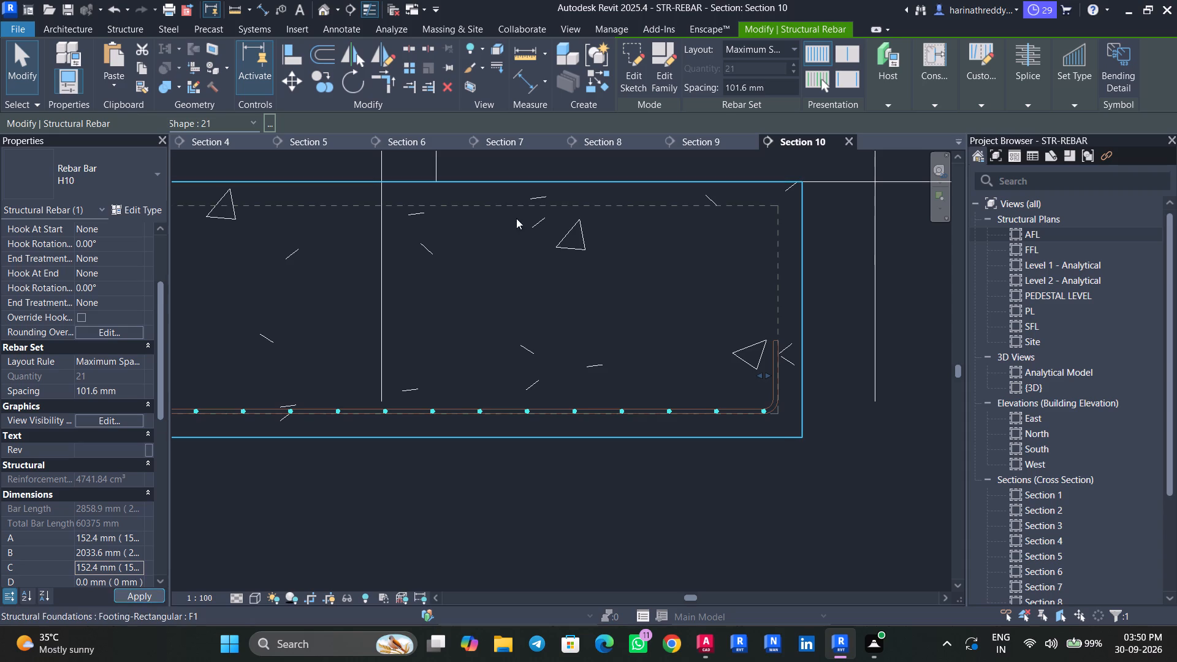
# Set the maximum spacing of F1's perpendicular bottom bar set to 4".
pyautogui.click(779, 88)
pyautogui.write('4"')
pyautogui.press('Return')
pyautogui.click(837, 490)
# Select all instances of the H10 rebar and set them to show unobscured in the {3D} view.
pyautogui.scroll(-1, 619, 444)
pyautogui.scroll(1, 619, 444)
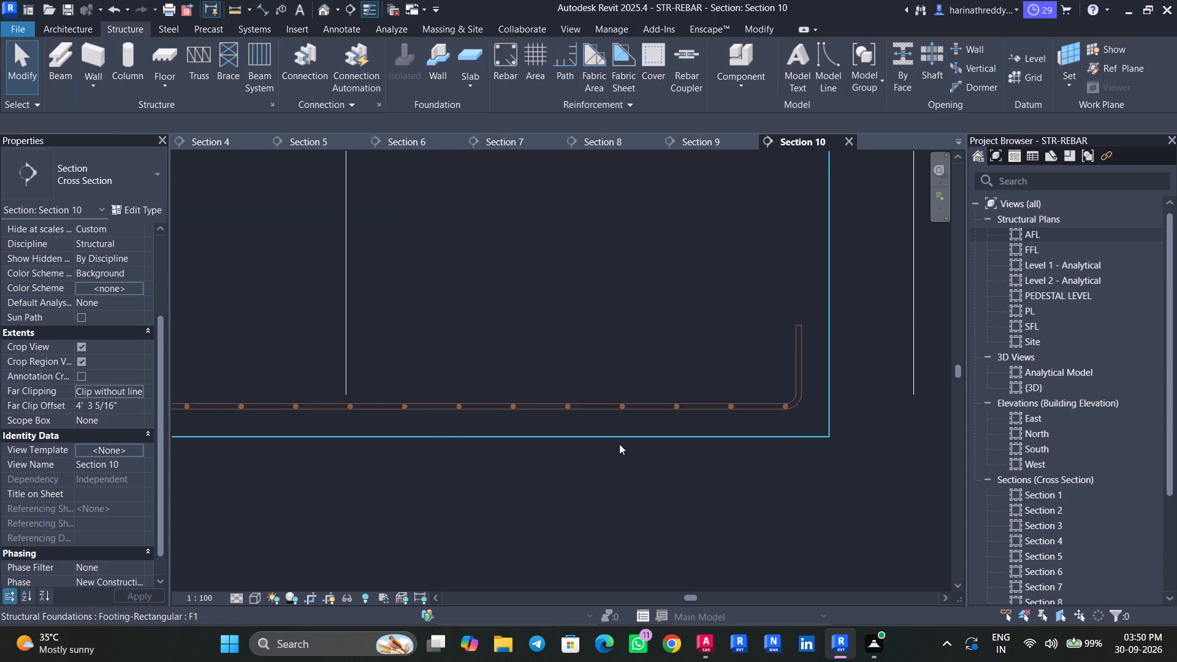
pyautogui.scroll(2, 619, 444)
pyautogui.scroll(-1, 619, 443)
pyautogui.scroll(-6, 456, 470)
pyautogui.moveTo(460, 476); pyautogui.dragTo(594, 465, button='middle')
pyautogui.scroll(-4, 594, 466)
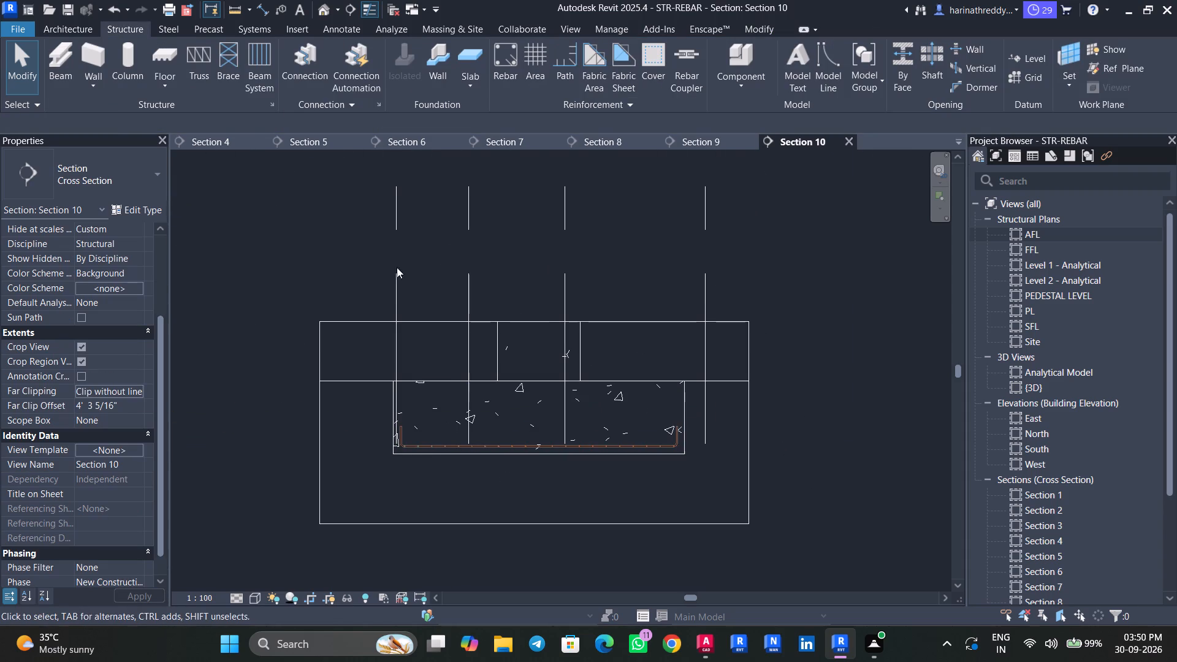
pyautogui.click(419, 445)
pyautogui.scroll(7, 419, 445)
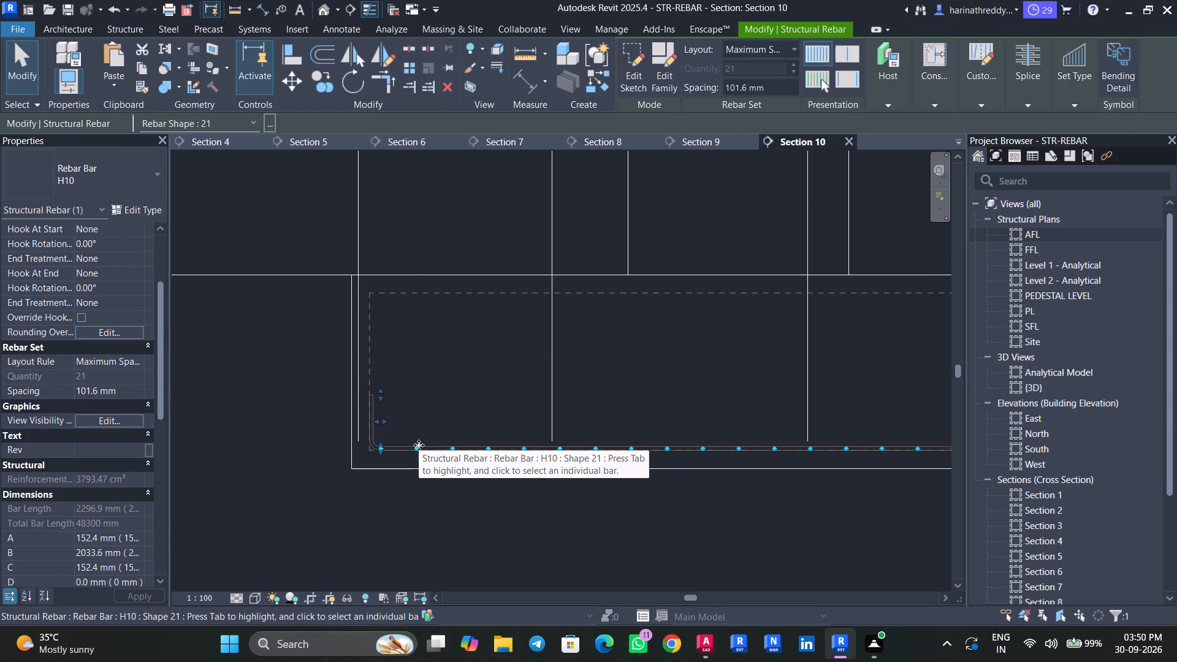
pyautogui.write('SA')
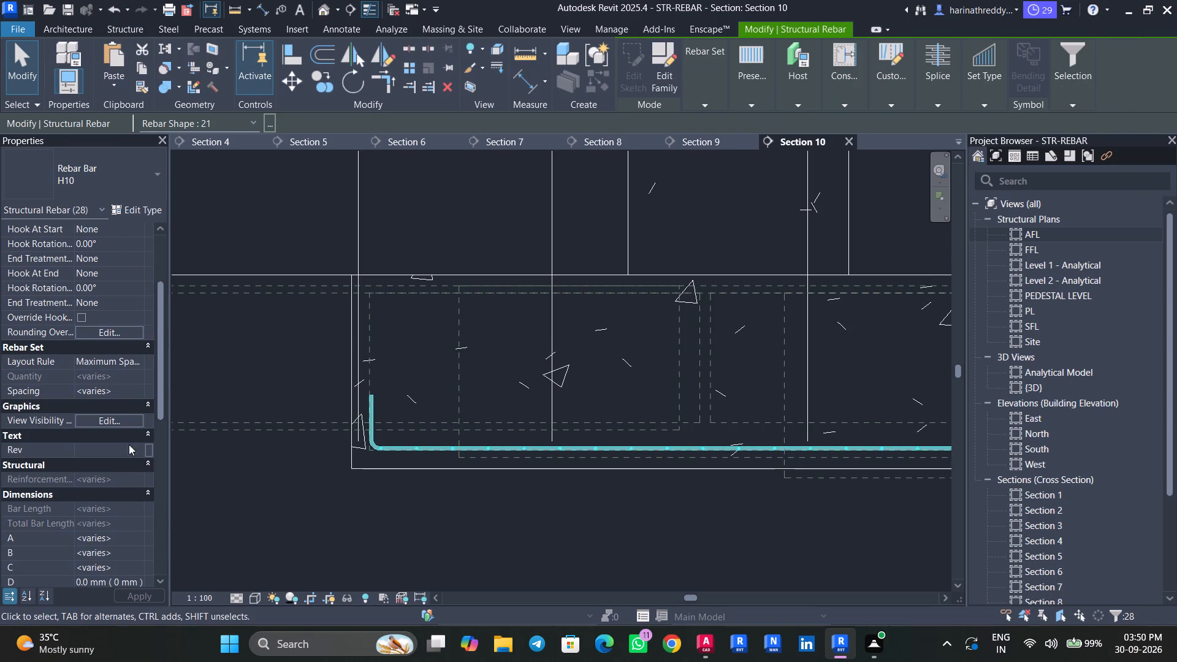
pyautogui.click(135, 423)
pyautogui.click(703, 284)
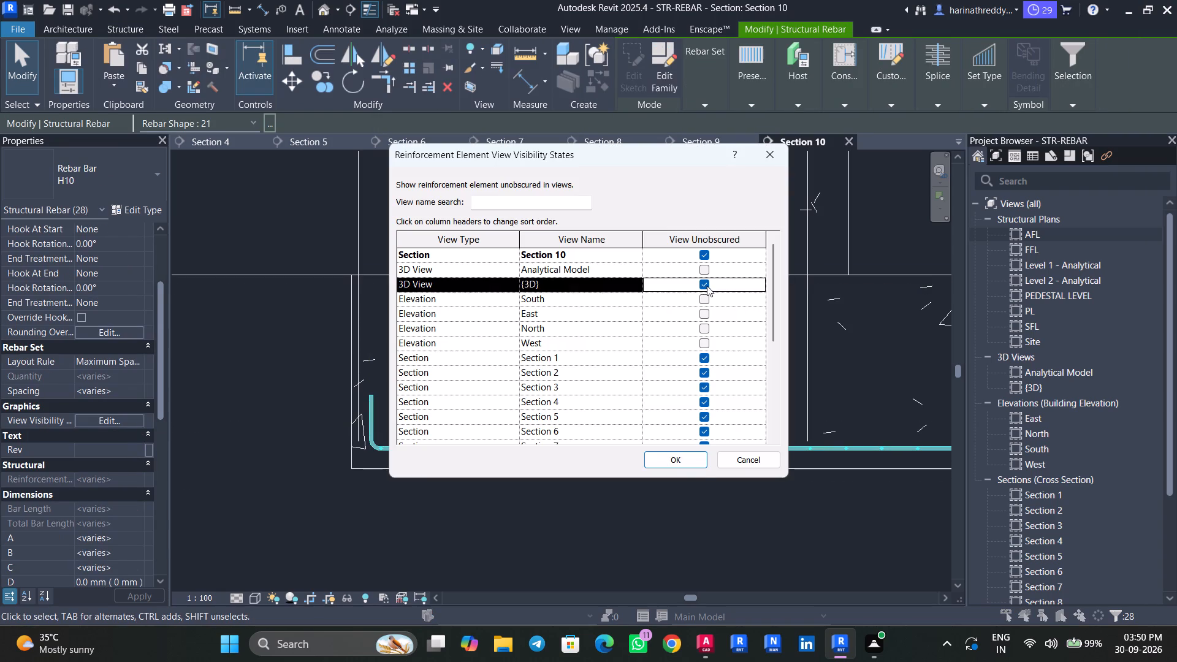
pyautogui.click(681, 465)
pyautogui.click(583, 516)
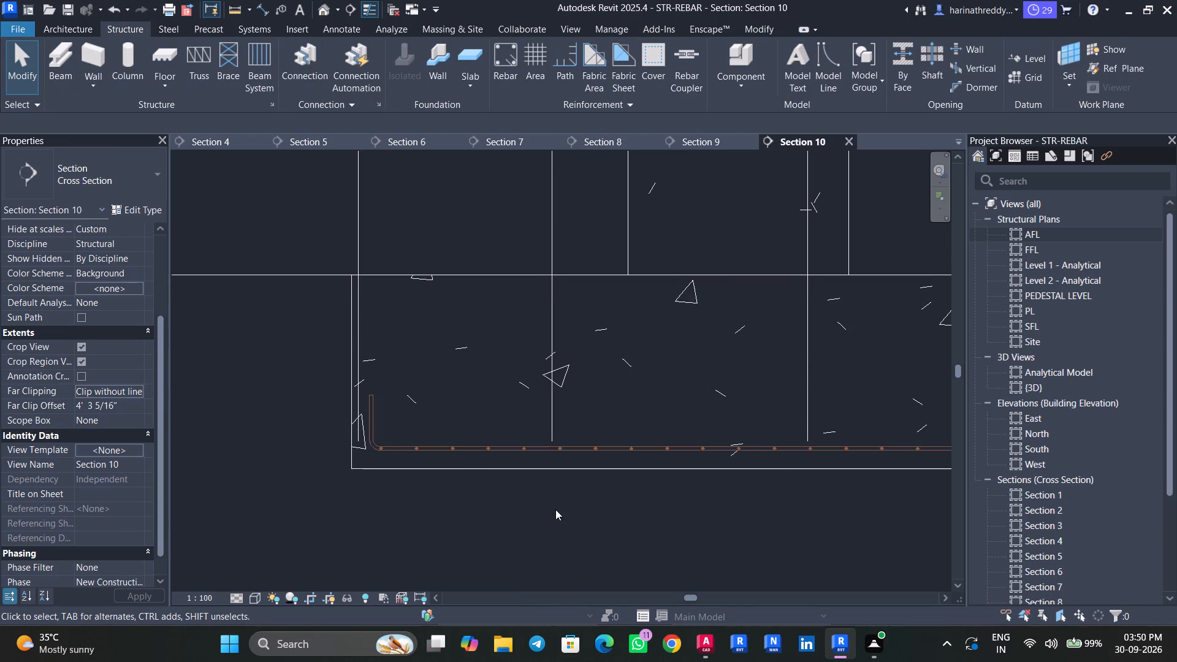
# Examine the footings' bottom reinforcement in the {3D} view.
pyautogui.scroll(-3, 555, 509)
pyautogui.click(321, 13)
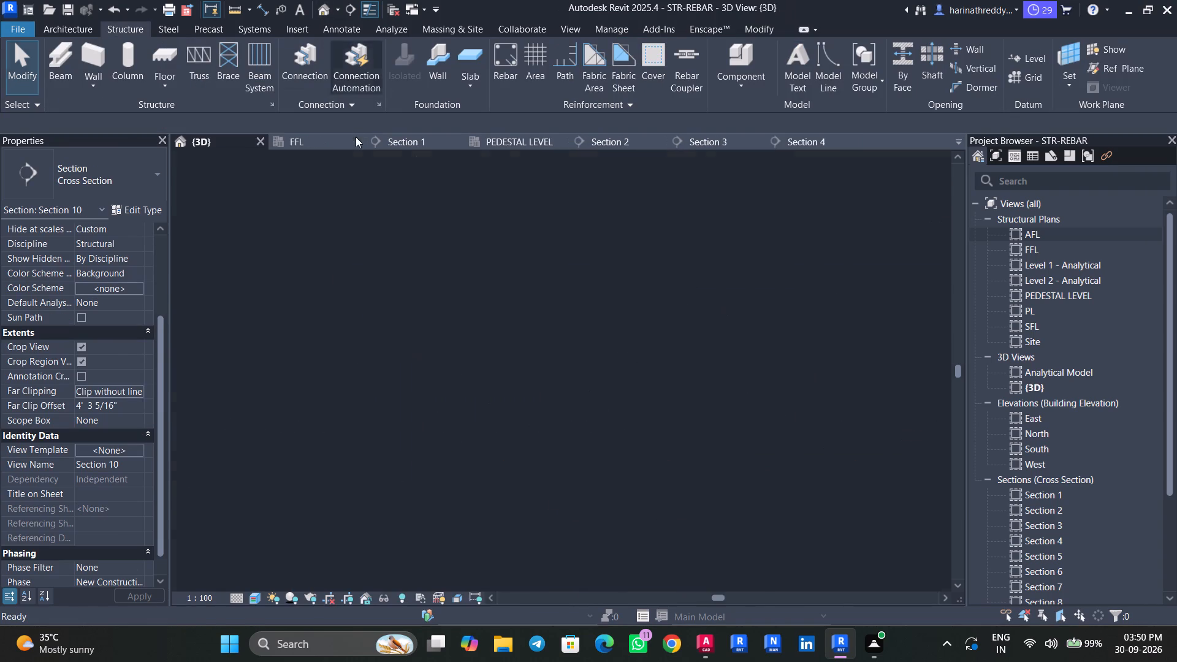
pyautogui.scroll(15, 739, 427)
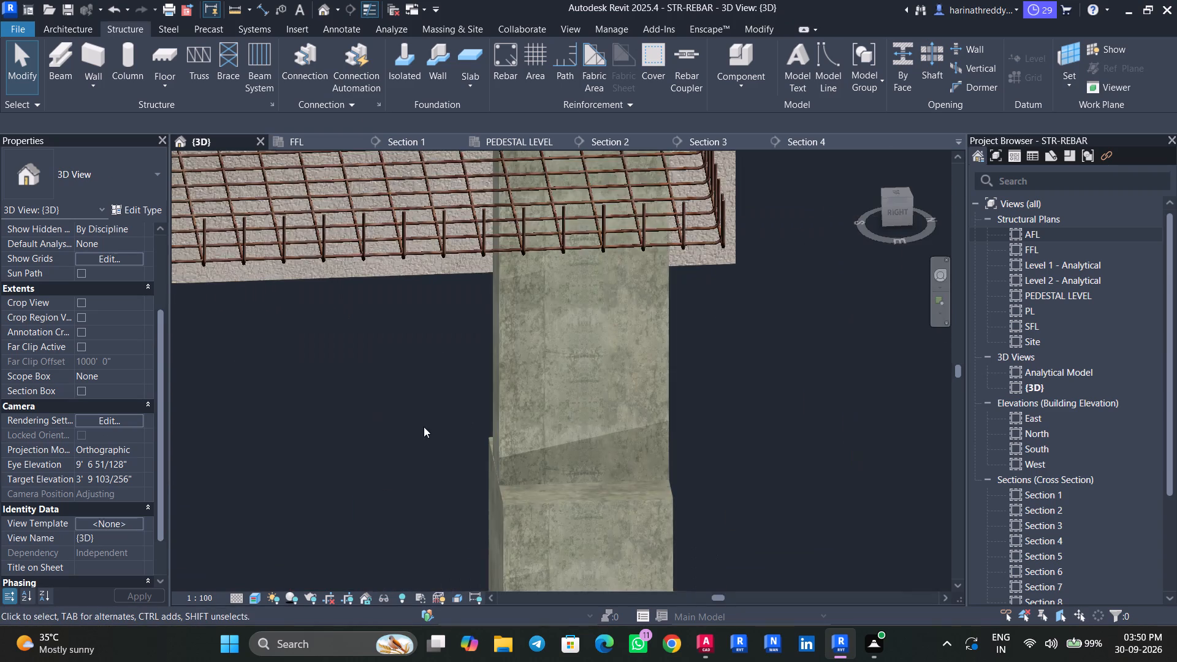
pyautogui.click(523, 446)
pyautogui.scroll(3, 386, 464)
pyautogui.click(371, 444)
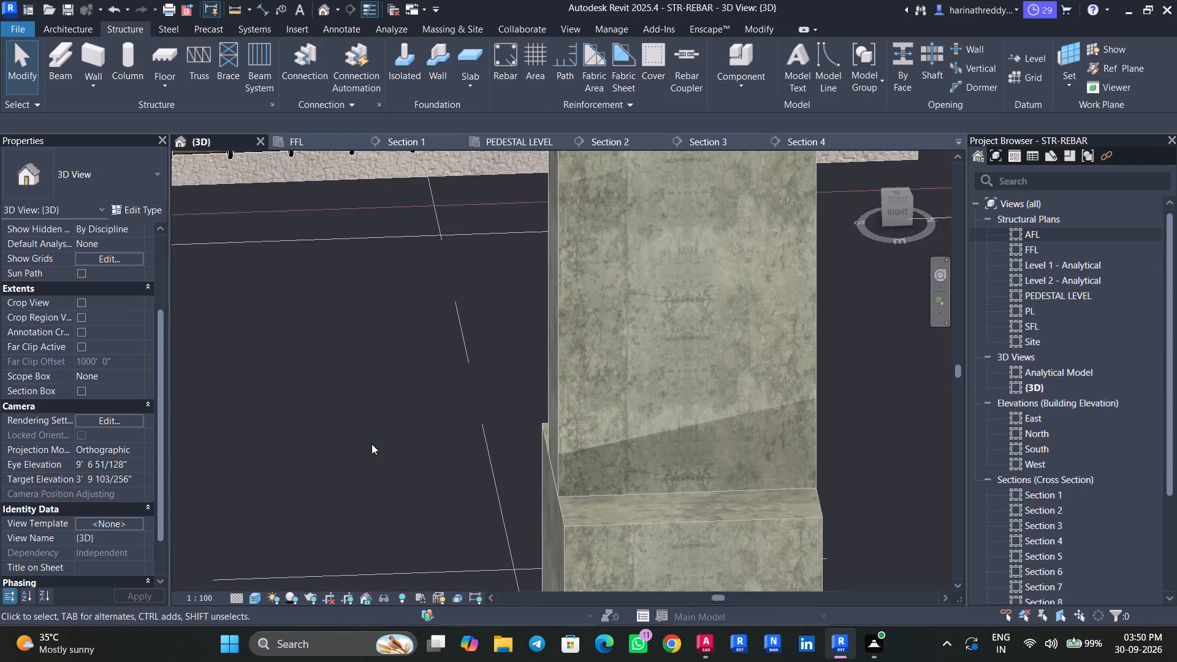
pyautogui.scroll(-10, 371, 444)
pyautogui.moveTo(335, 443); pyautogui.dragTo(527, 430, button='middle')
pyautogui.scroll(-3, 488, 439)
pyautogui.moveTo(487, 454); pyautogui.dragTo(628, 427, button='middle')
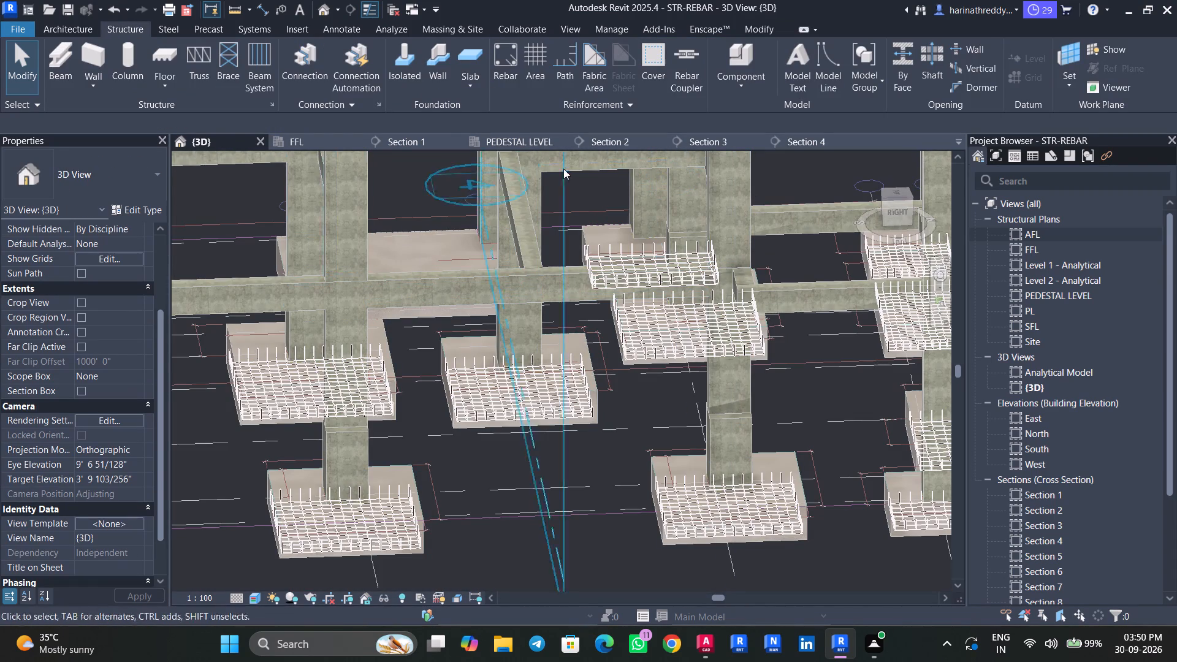
# On the AFL plan, propagate footing F2's rebar to the LP1 footing between grids 3 and 4, aligned by host.
pyautogui.doubleClick(1030, 232)
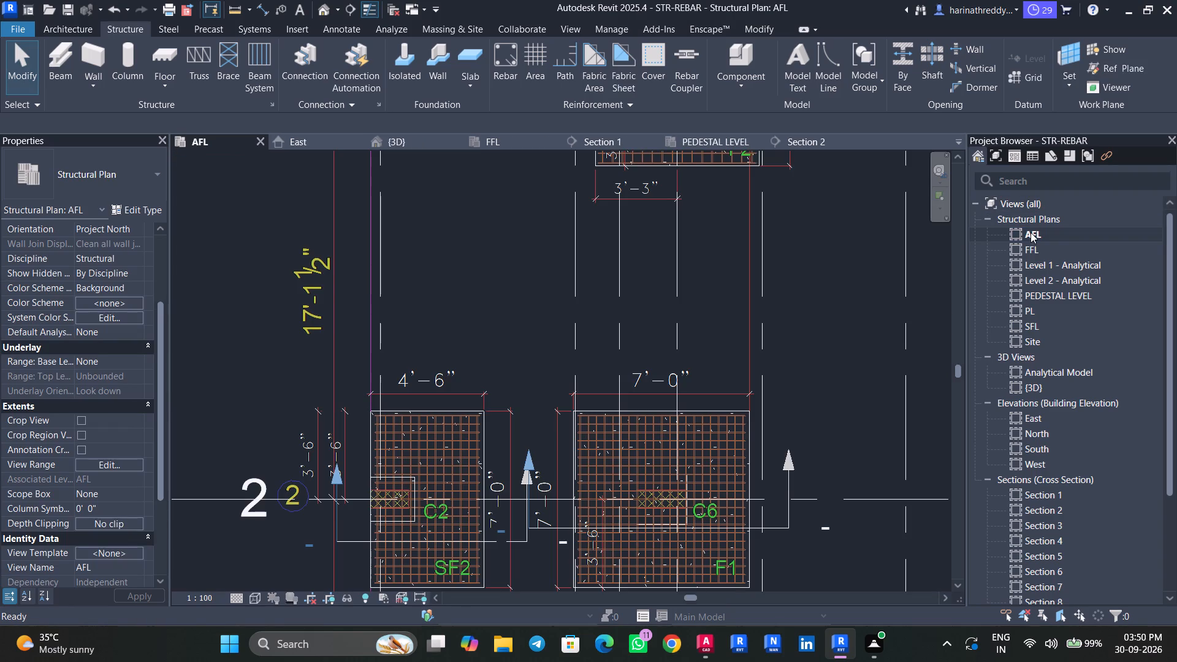
pyautogui.scroll(-2, 712, 304)
pyautogui.scroll(1, 712, 304)
pyautogui.moveTo(710, 289); pyautogui.dragTo(711, 296, button='middle')
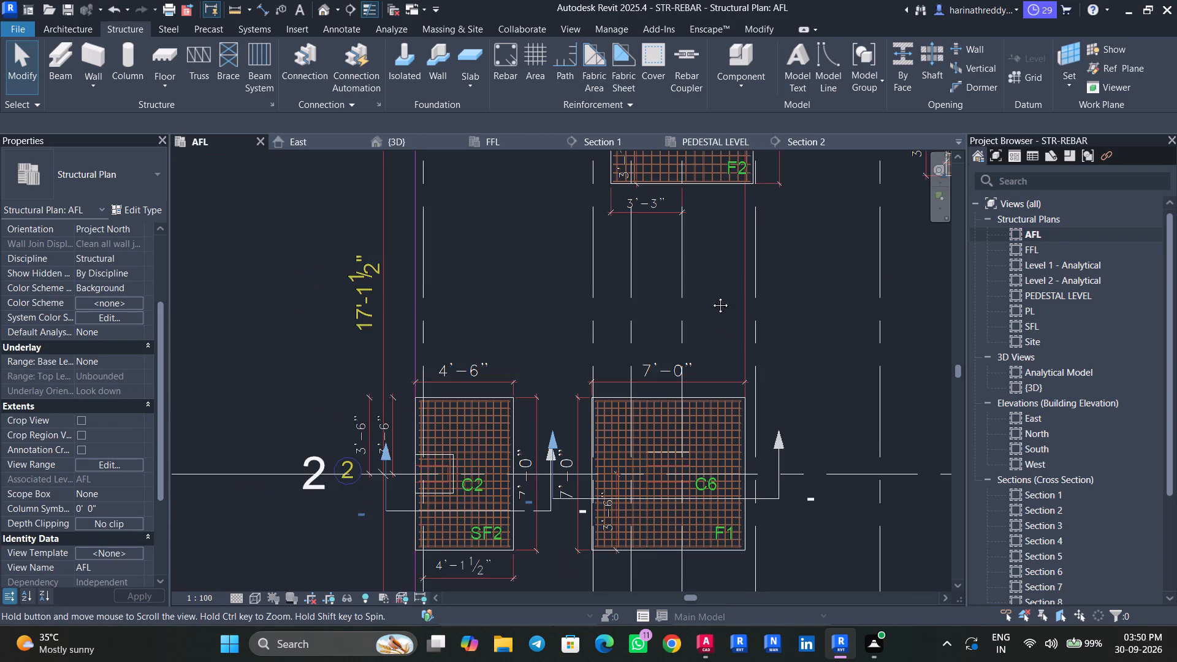
pyautogui.moveTo(711, 296); pyautogui.dragTo(724, 425, button='middle')
pyautogui.scroll(6, 777, 188)
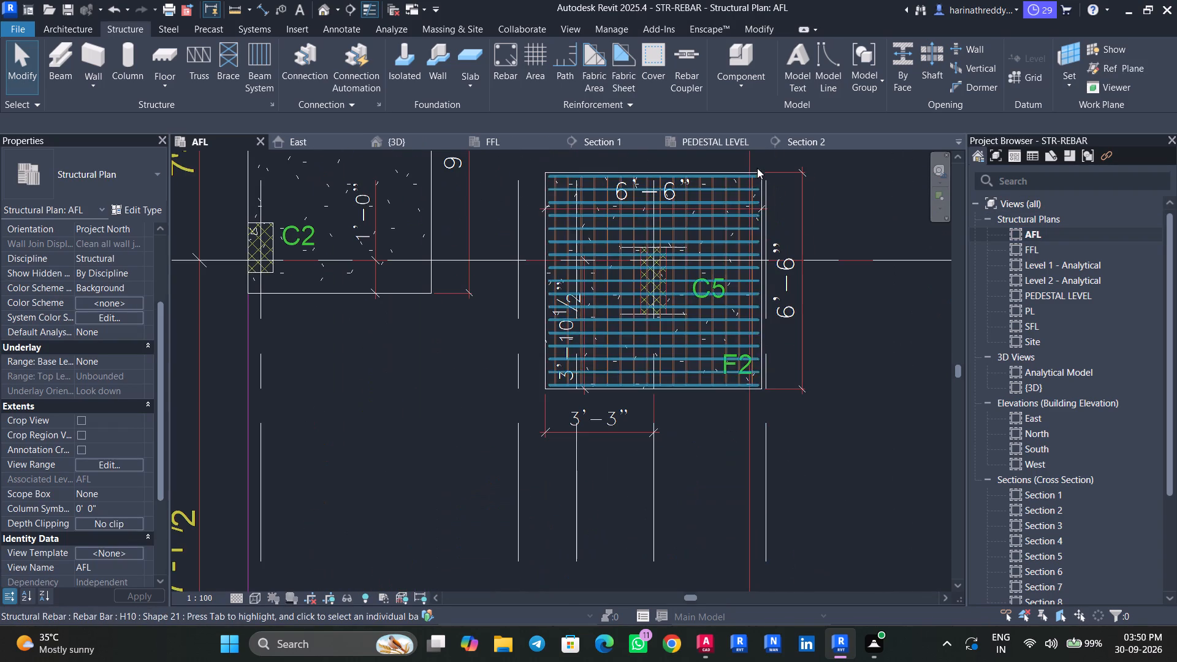
pyautogui.scroll(2, 757, 168)
pyautogui.click(756, 171)
pyautogui.click(794, 86)
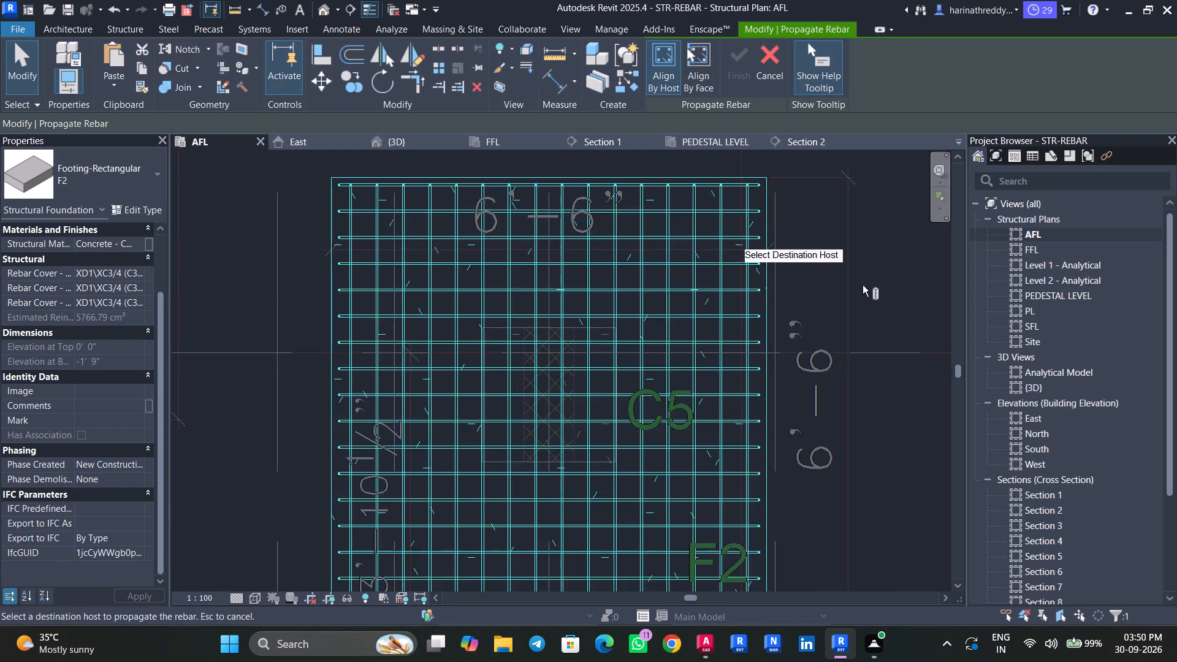
pyautogui.scroll(-1, 871, 316)
pyautogui.scroll(1, 871, 316)
pyautogui.scroll(-13, 871, 316)
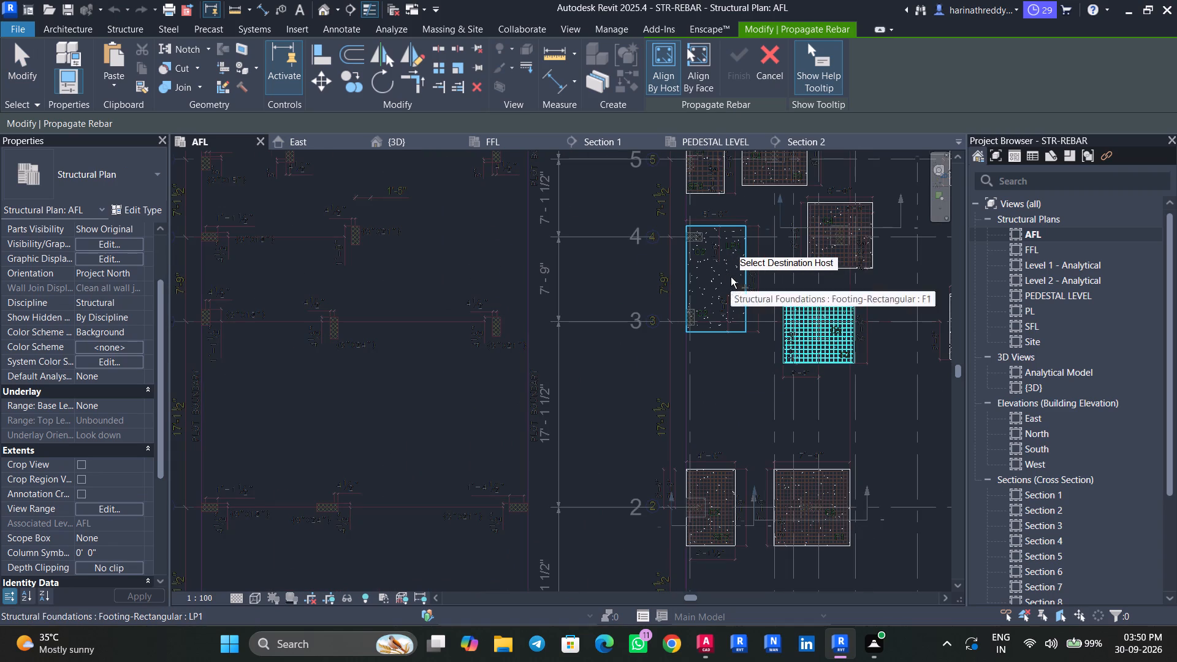
pyautogui.click(731, 277)
pyautogui.scroll(11, 728, 278)
pyautogui.click(725, 57)
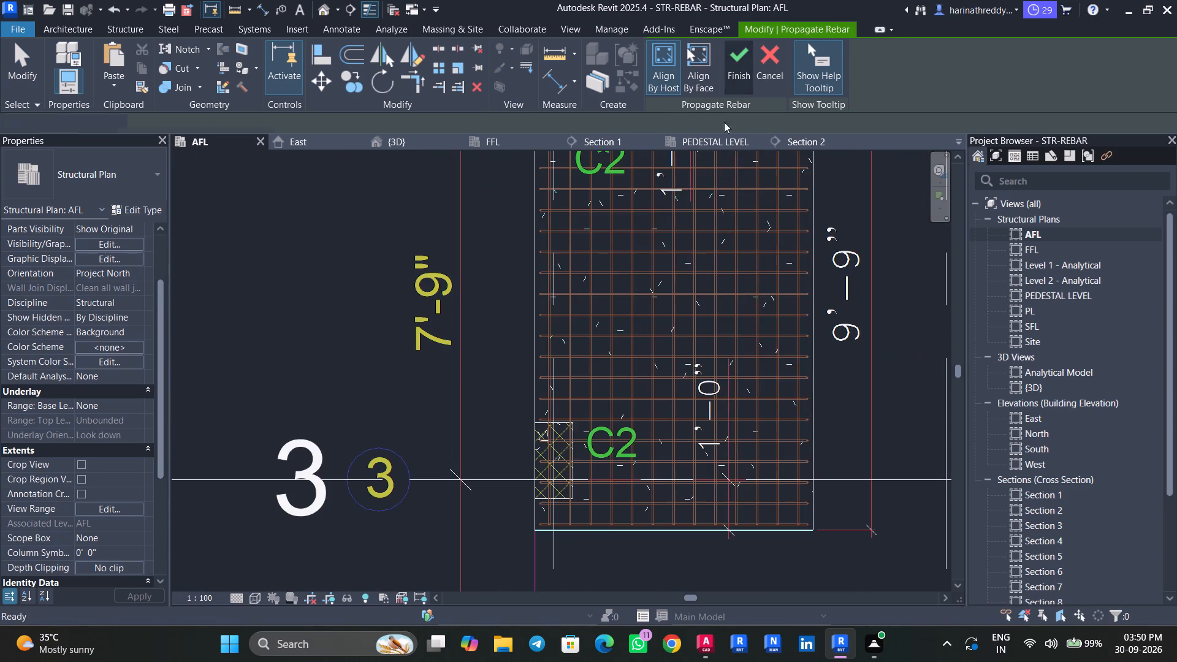
# Check the footings across the AFL plan for bottom reinforcement, including the bar set in the CF1 footing on grid 1.
pyautogui.scroll(-7, 460, 359)
pyautogui.scroll(-3, 630, 476)
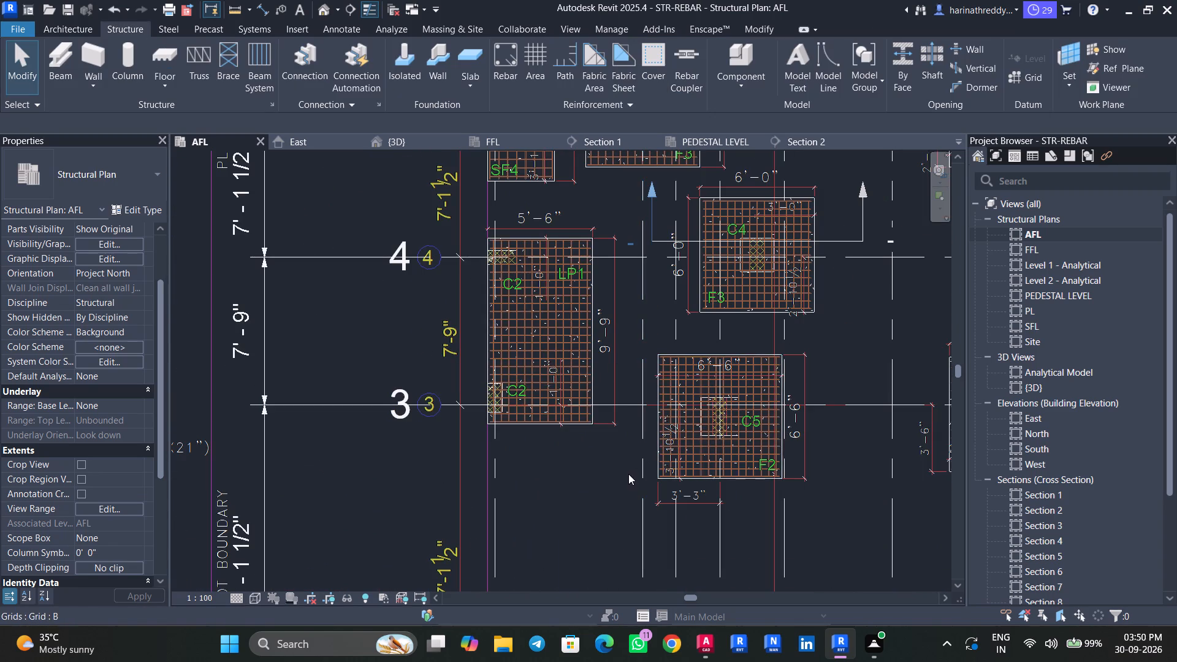
pyautogui.moveTo(770, 512); pyautogui.dragTo(691, 414, button='middle')
pyautogui.scroll(-4, 691, 420)
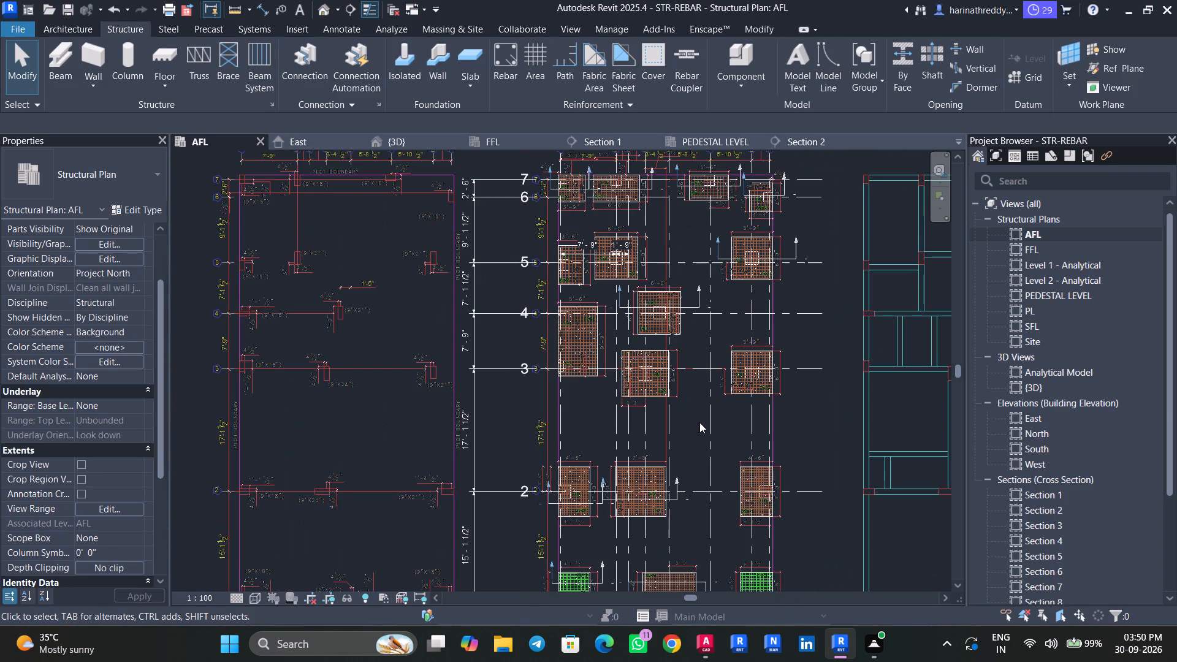
pyautogui.scroll(4, 719, 547)
pyautogui.moveTo(714, 541); pyautogui.dragTo(662, 377, button='middle')
pyautogui.scroll(5, 718, 512)
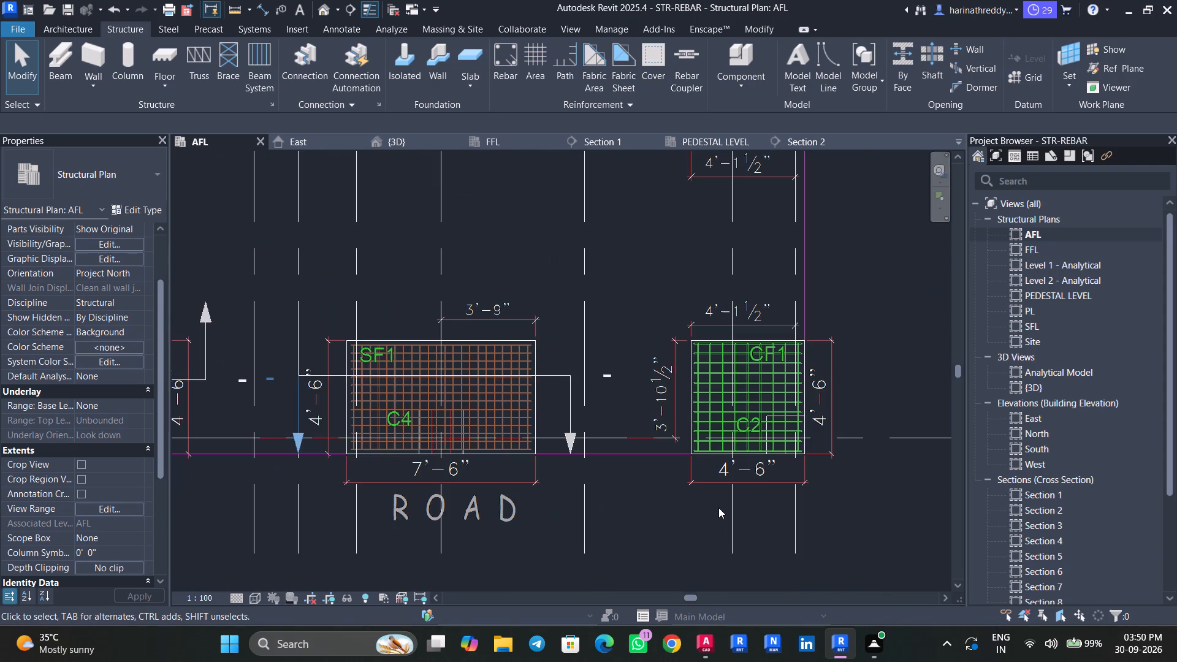
pyautogui.scroll(3, 718, 508)
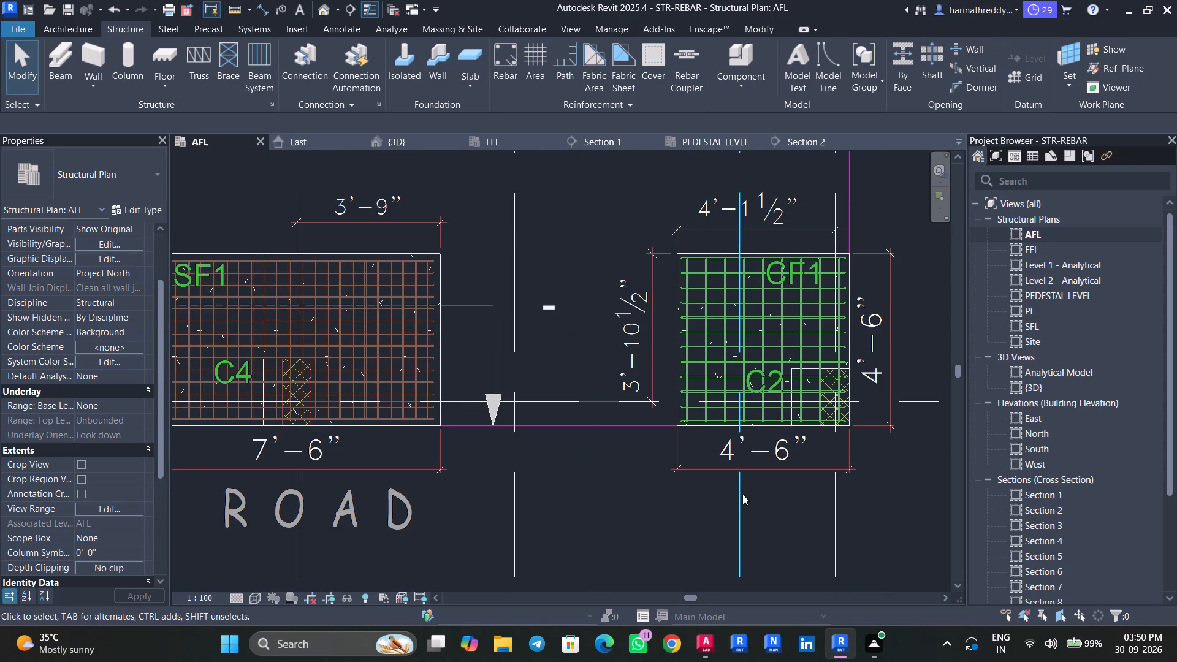
pyautogui.scroll(8, 725, 331)
pyautogui.click(763, 358)
pyautogui.scroll(-7, 752, 367)
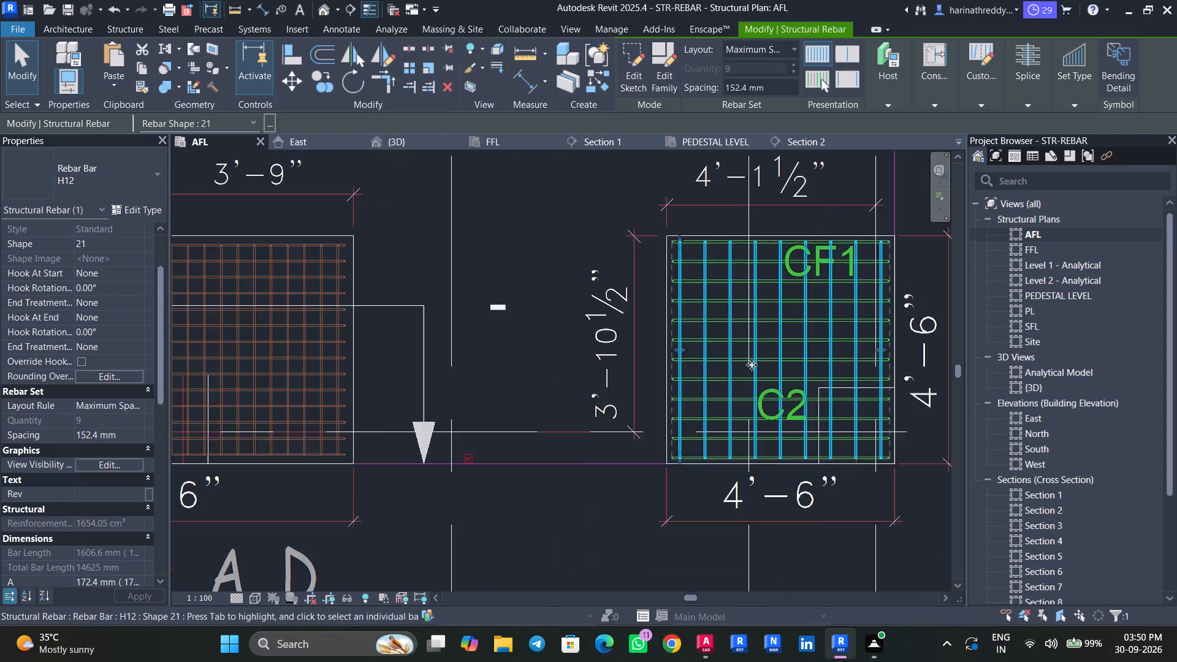
pyautogui.scroll(-4, 752, 365)
pyautogui.click(815, 519)
pyautogui.scroll(-2, 878, 519)
pyautogui.click(851, 540)
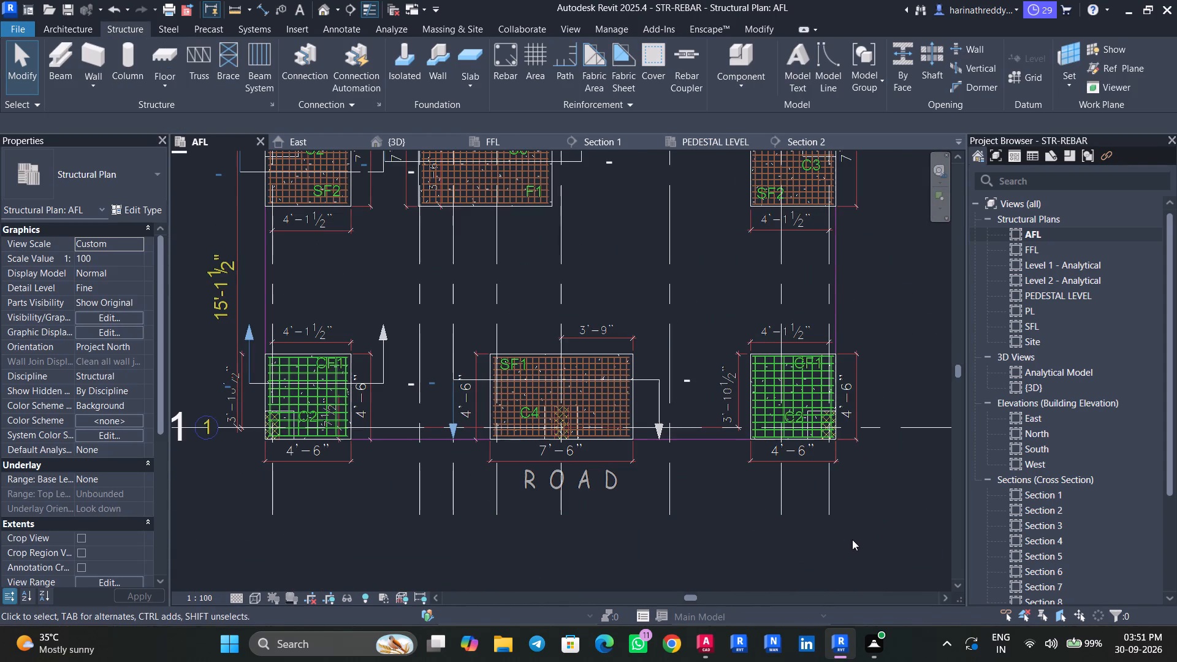
pyautogui.scroll(-5, 822, 546)
pyautogui.scroll(1, 825, 546)
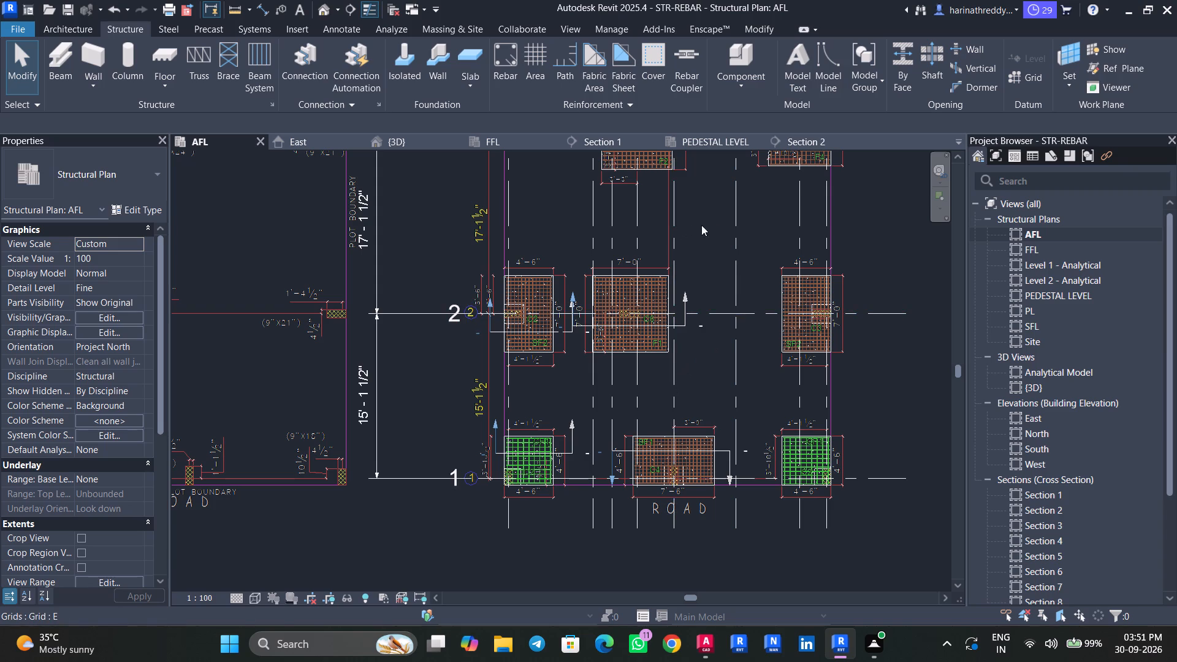
pyautogui.moveTo(717, 224); pyautogui.dragTo(733, 554, button='middle')
pyautogui.scroll(-1, 728, 514)
pyautogui.scroll(1, 728, 514)
pyautogui.scroll(-2, 728, 514)
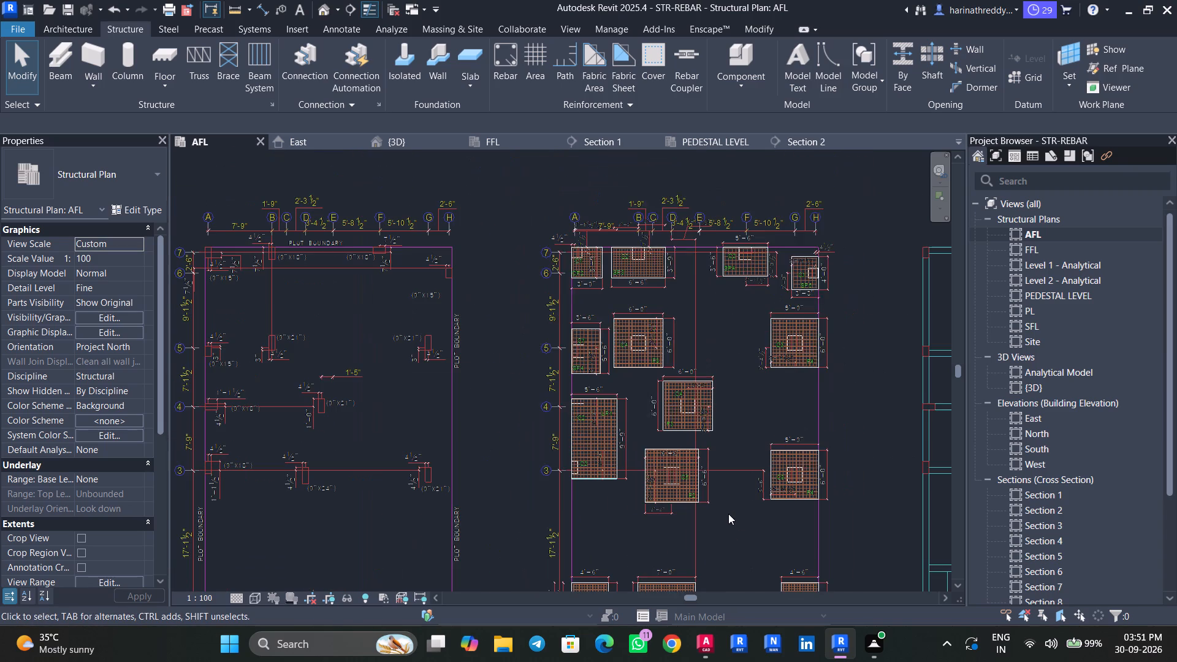
# Save the project.
pyautogui.hotkey('ctrl', 's')
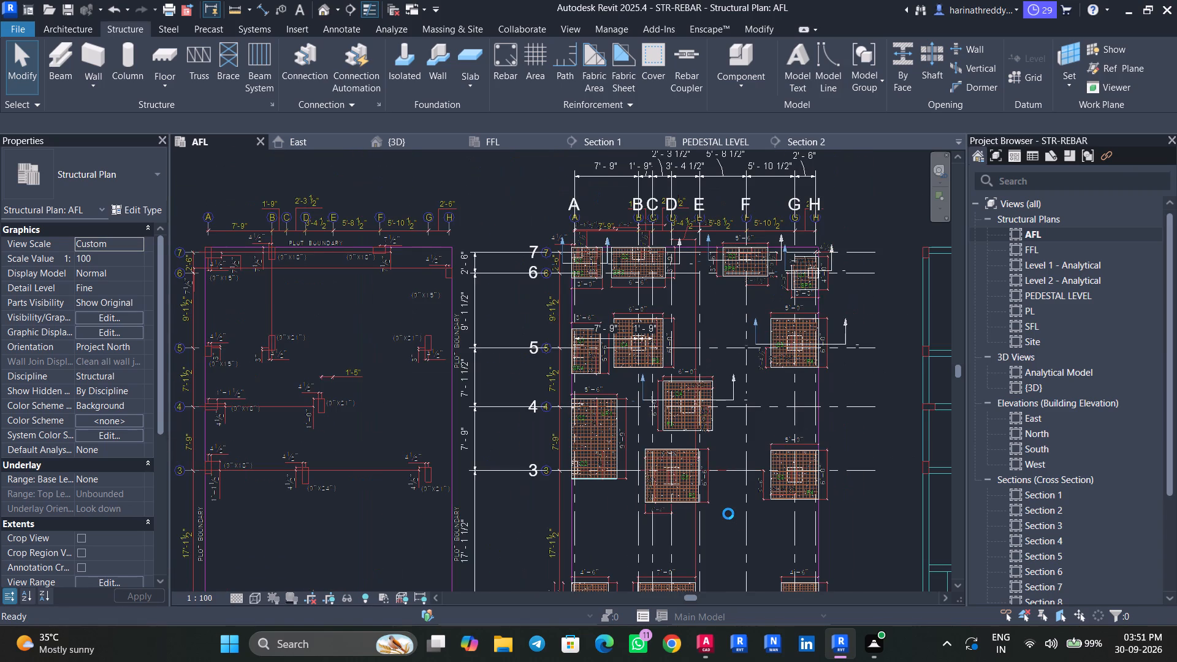
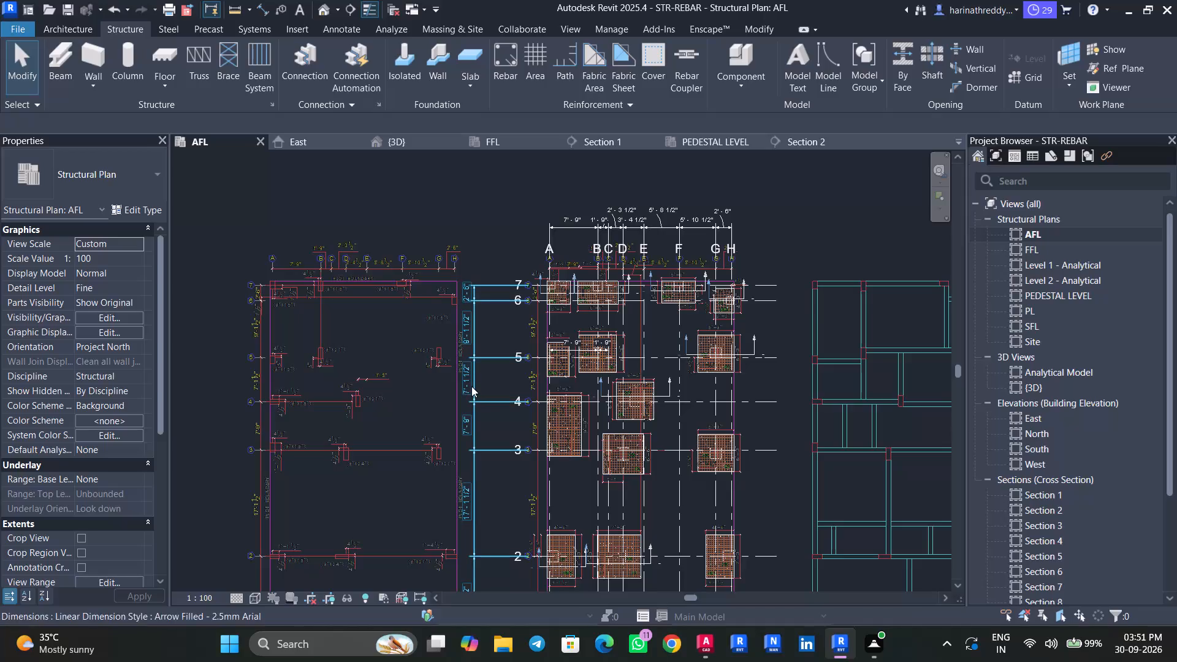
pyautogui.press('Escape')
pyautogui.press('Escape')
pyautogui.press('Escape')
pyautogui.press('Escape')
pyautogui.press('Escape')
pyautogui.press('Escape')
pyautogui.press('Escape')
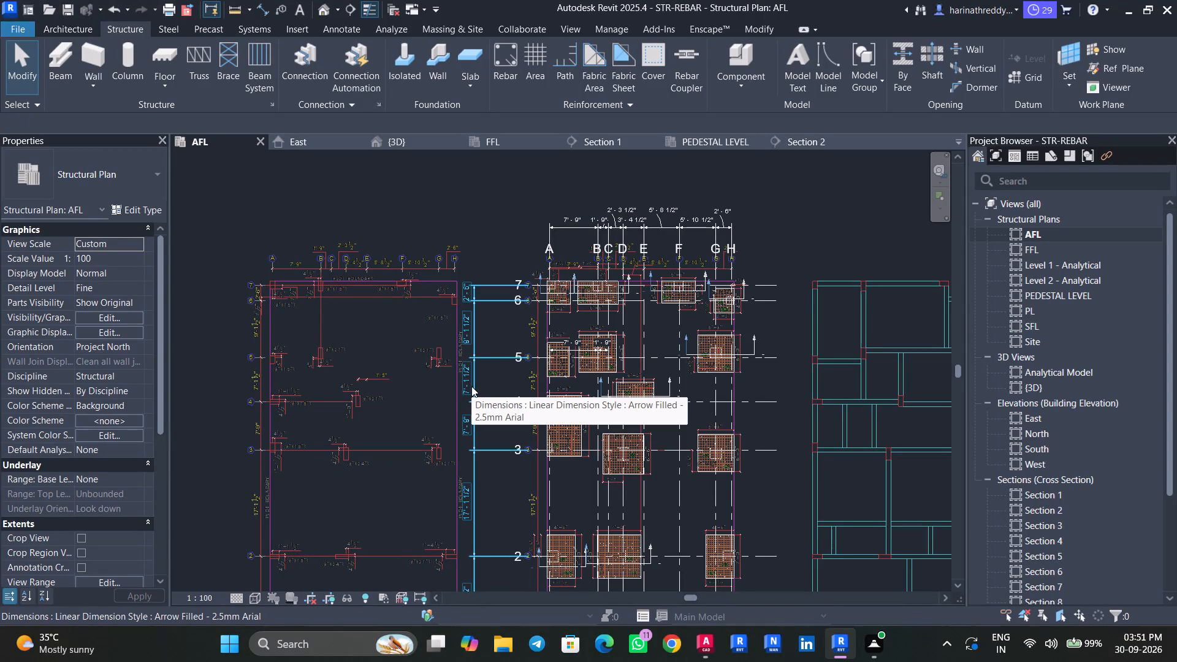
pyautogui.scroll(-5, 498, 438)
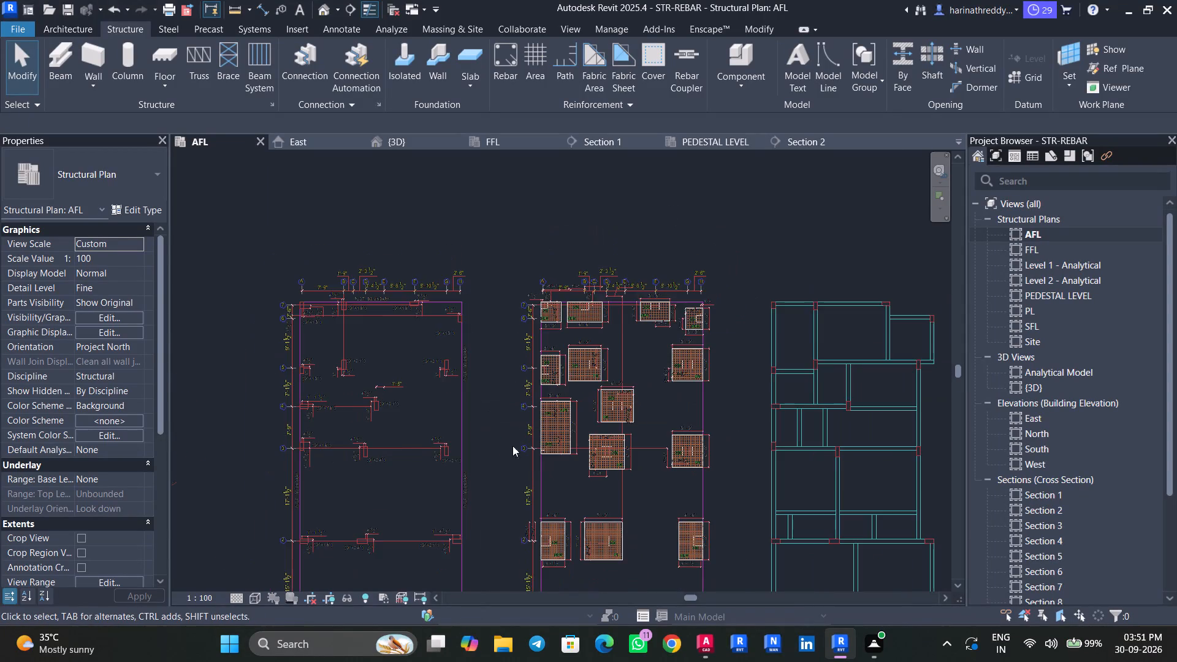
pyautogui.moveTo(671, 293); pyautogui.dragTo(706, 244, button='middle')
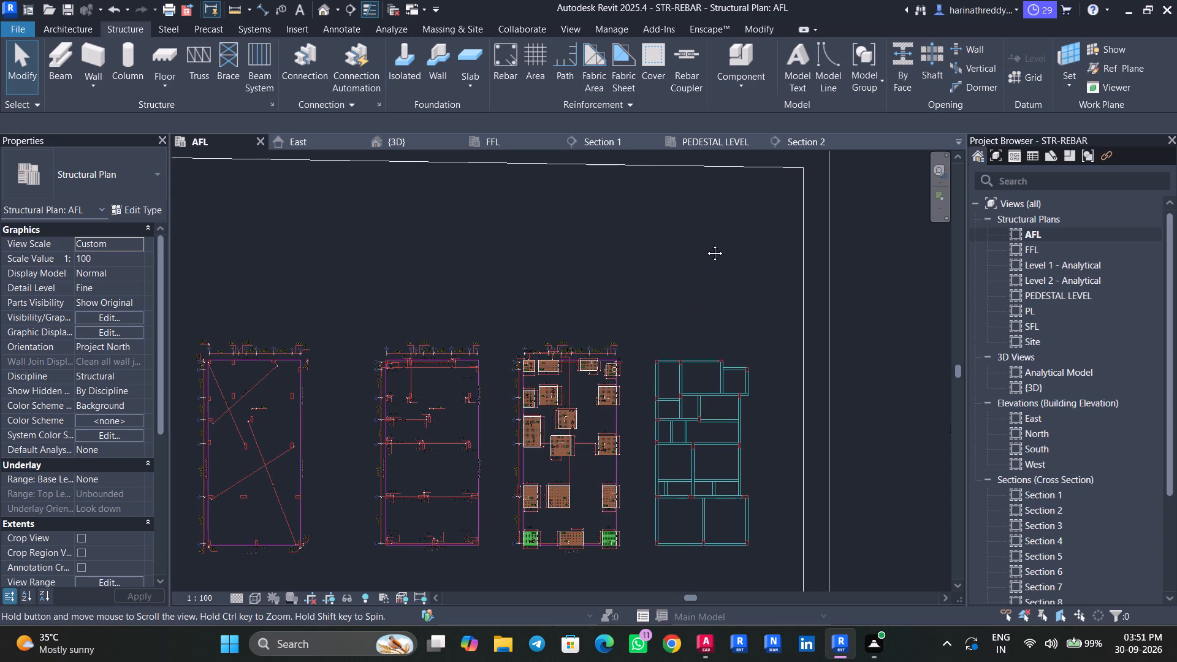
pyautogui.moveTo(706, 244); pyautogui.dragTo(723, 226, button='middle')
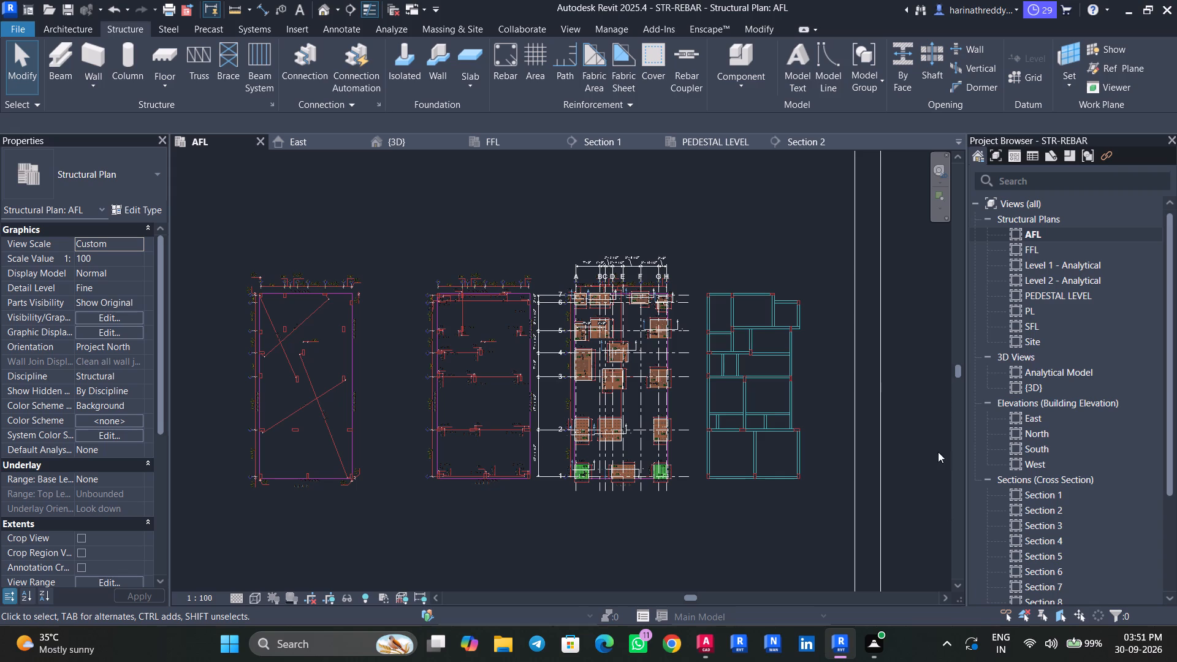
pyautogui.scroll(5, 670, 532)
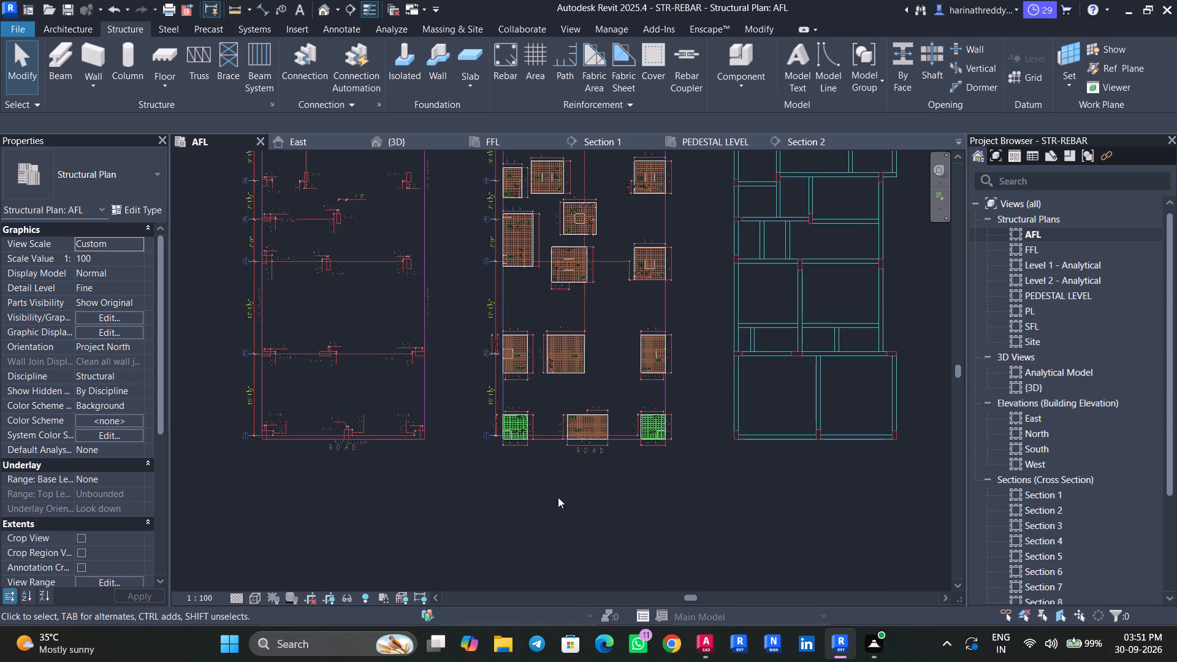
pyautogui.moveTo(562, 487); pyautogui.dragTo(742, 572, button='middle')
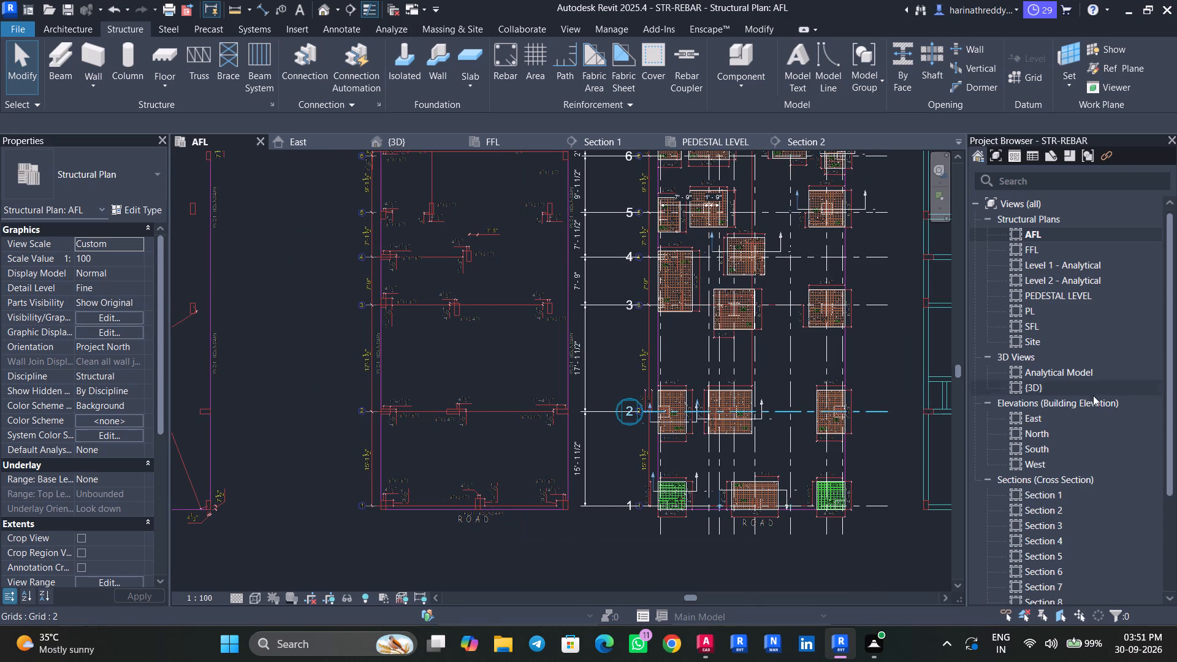
# Delete all ten cross-section views, Section 1 to Section 10, from the project.
pyautogui.scroll(-1, 1051, 479)
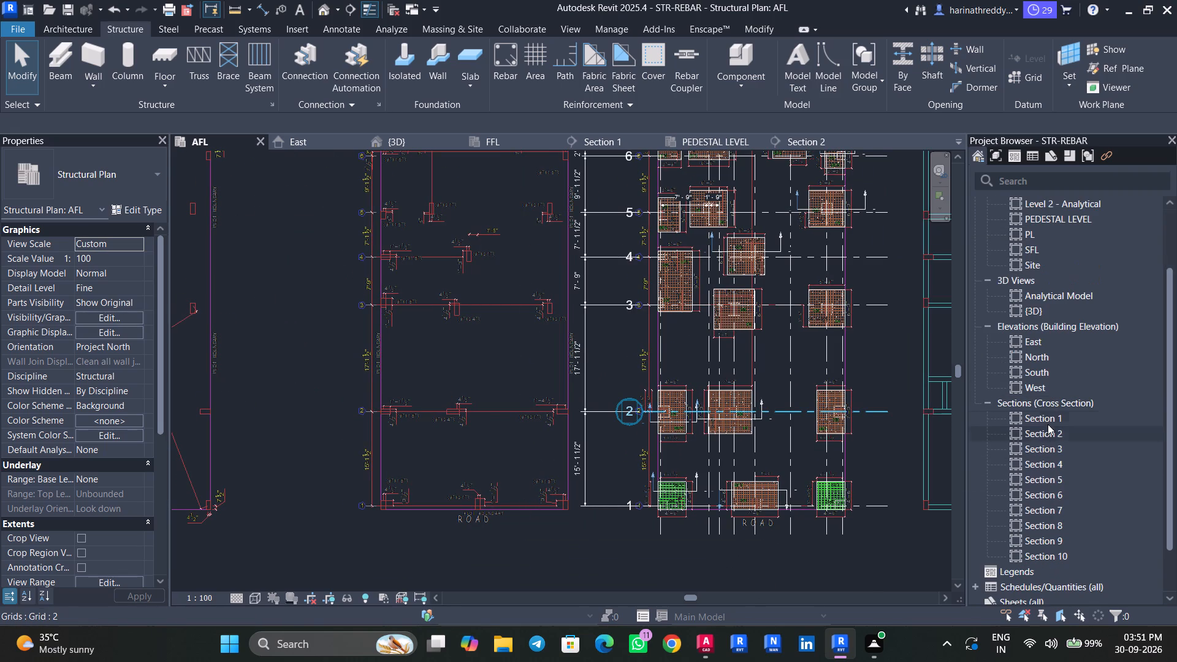
pyautogui.keyDown('ctrl'); pyautogui.moveTo(1048, 424); pyautogui.dragTo(1051, 448); pyautogui.keyUp('ctrl')
pyautogui.keyDown('ctrl'); pyautogui.moveTo(1051, 430); pyautogui.dragTo(1059, 484); pyautogui.keyUp('ctrl')
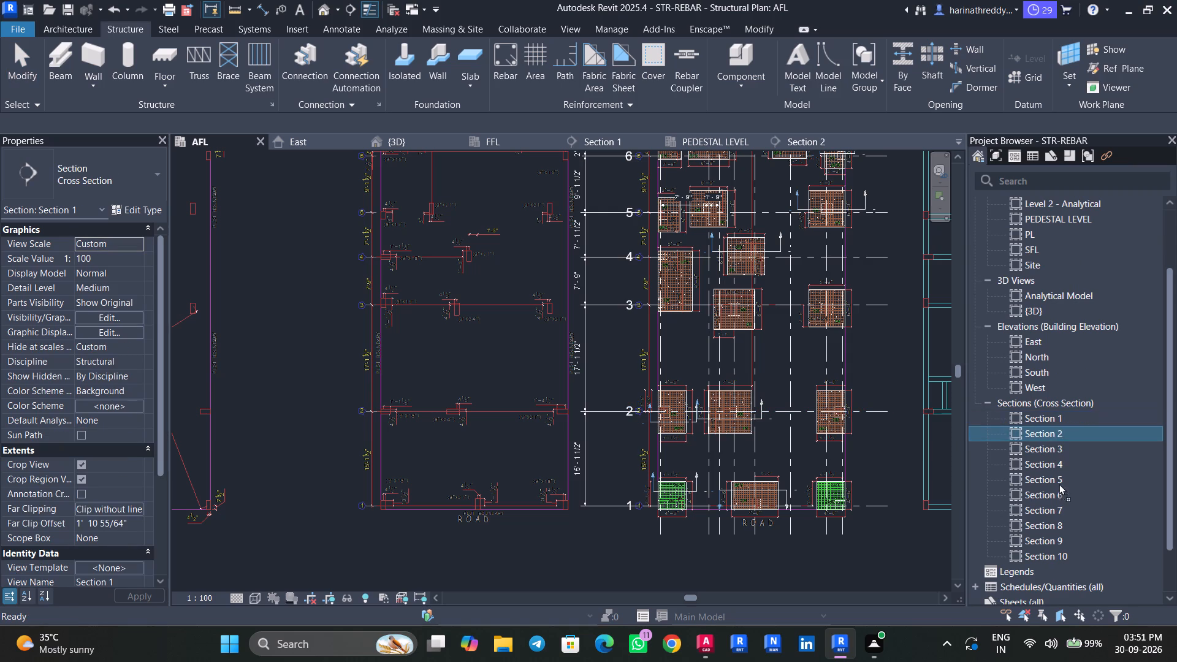
pyautogui.keyDown('ctrl'); pyautogui.moveTo(1059, 484); pyautogui.dragTo(1059, 489); pyautogui.keyUp('ctrl')
pyautogui.keyDown('ctrl'); pyautogui.click(1056, 424); pyautogui.keyUp('ctrl')
pyautogui.keyDown('ctrl'); pyautogui.click(1056, 441); pyautogui.keyUp('ctrl')
pyautogui.keyDown('ctrl'); pyautogui.click(1053, 457); pyautogui.keyUp('ctrl')
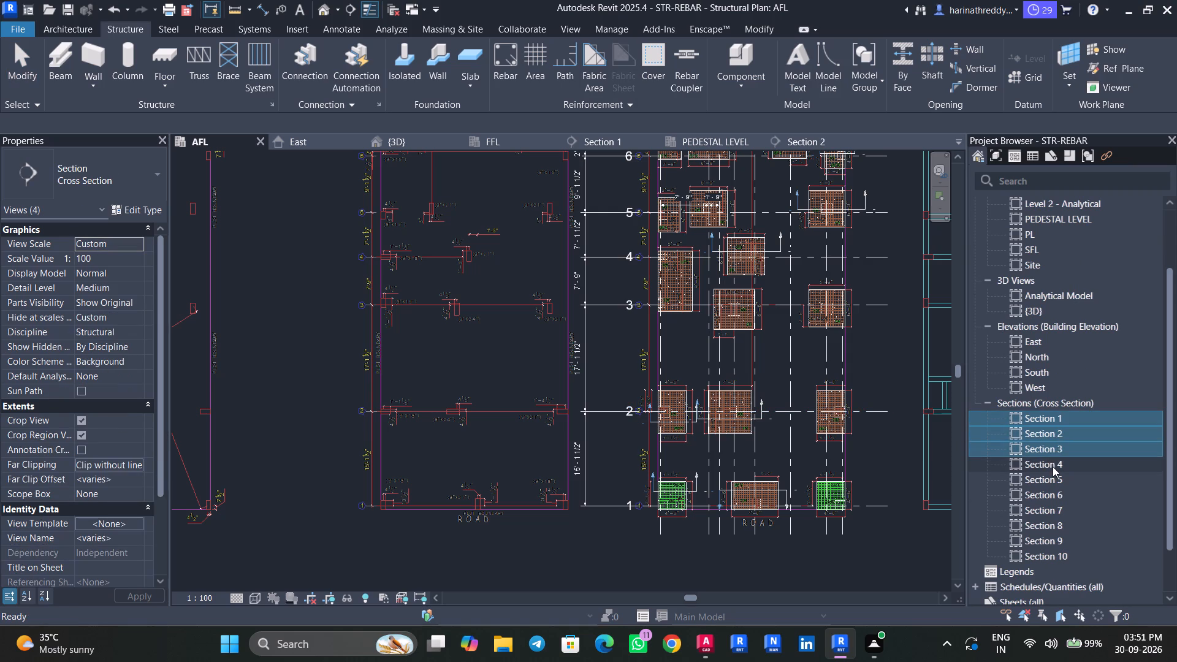
pyautogui.keyDown('ctrl'); pyautogui.click(1053, 466); pyautogui.keyUp('ctrl')
pyautogui.keyDown('ctrl'); pyautogui.click(1052, 485); pyautogui.keyUp('ctrl')
pyautogui.keyDown('ctrl'); pyautogui.click(1055, 471); pyautogui.keyUp('ctrl')
pyautogui.keyDown('ctrl'); pyautogui.click(1057, 467); pyautogui.keyUp('ctrl')
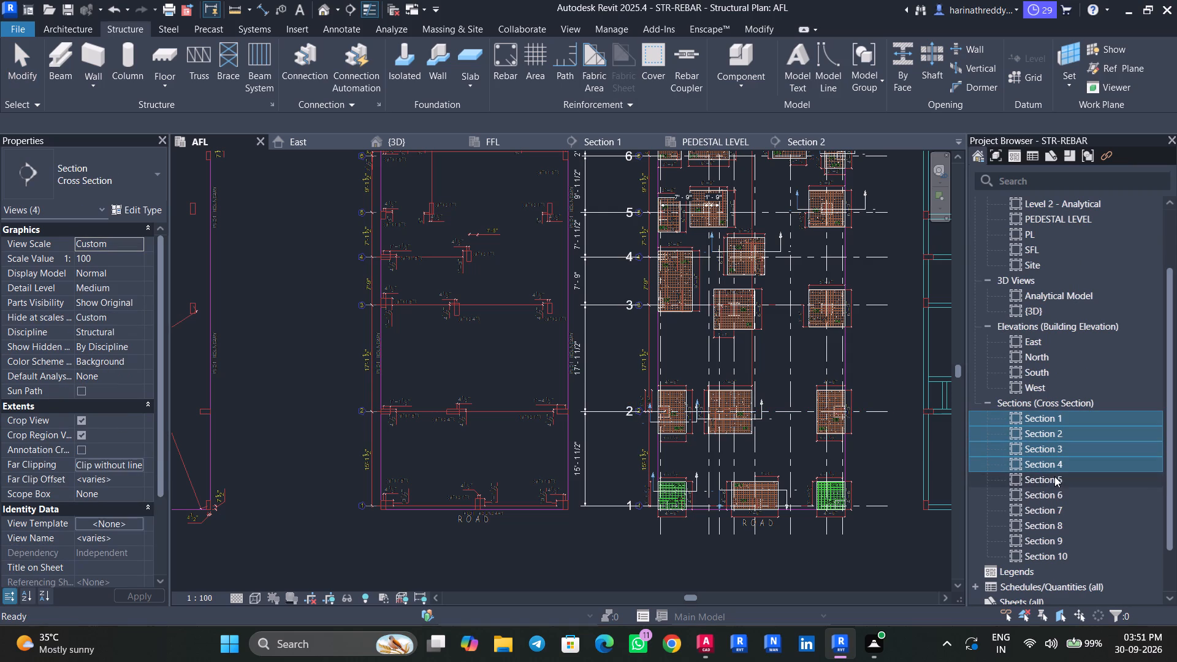
pyautogui.keyDown('ctrl'); pyautogui.click(1054, 476); pyautogui.keyUp('ctrl')
pyautogui.keyDown('ctrl'); pyautogui.click(1053, 489); pyautogui.keyUp('ctrl')
pyautogui.keyDown('ctrl'); pyautogui.click(1057, 501); pyautogui.keyUp('ctrl')
pyautogui.keyDown('ctrl'); pyautogui.click(1060, 512); pyautogui.keyUp('ctrl')
pyautogui.keyDown('ctrl'); pyautogui.click(1065, 496); pyautogui.keyUp('ctrl')
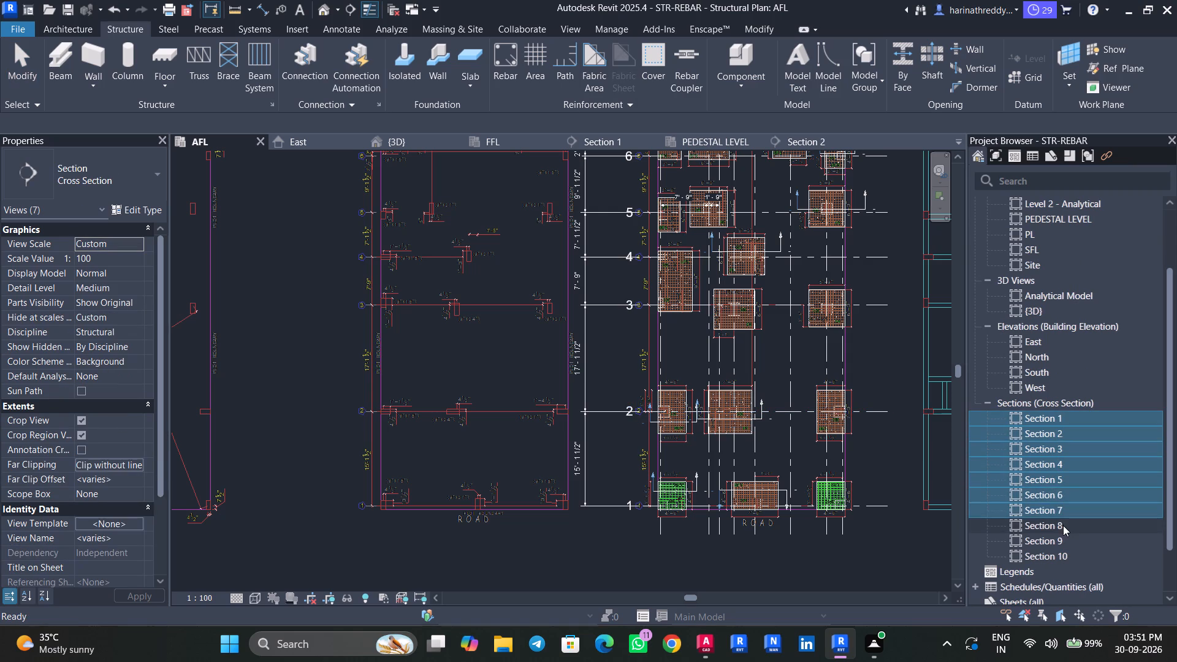
pyautogui.keyDown('ctrl'); pyautogui.click(1063, 525); pyautogui.keyUp('ctrl')
pyautogui.keyDown('ctrl'); pyautogui.click(1062, 535); pyautogui.keyUp('ctrl')
pyautogui.keyDown('ctrl'); pyautogui.click(1065, 555); pyautogui.keyUp('ctrl')
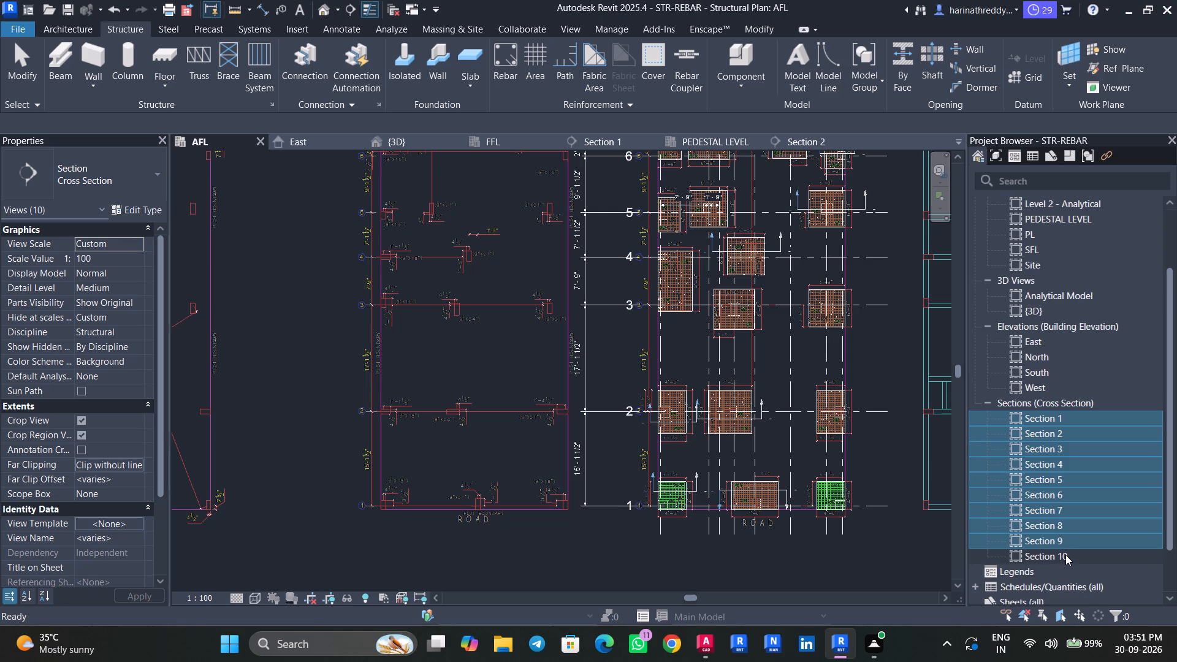
pyautogui.press('Delete')
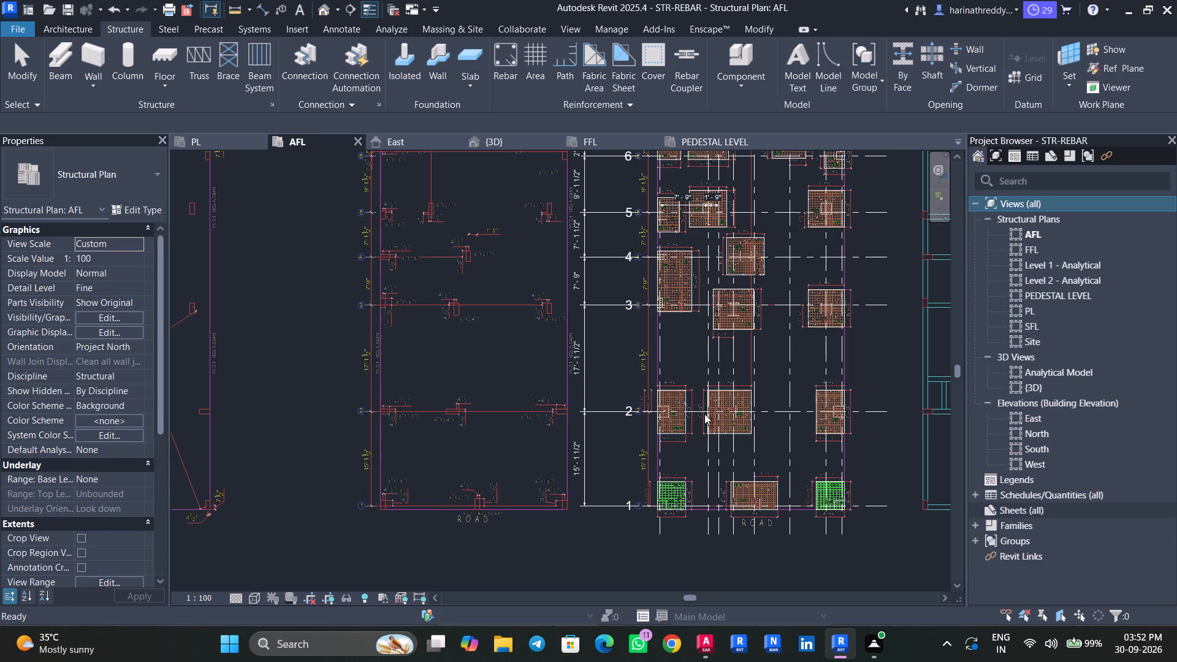
# Switch to AutoCAD and examine the bottom reinforcement and pedestal bars in the typical section of the isolated footing.
pyautogui.scroll(2, 656, 361)
pyautogui.scroll(-1, 656, 361)
pyautogui.scroll(3, 656, 361)
pyautogui.moveTo(673, 360); pyautogui.dragTo(566, 425, button='middle')
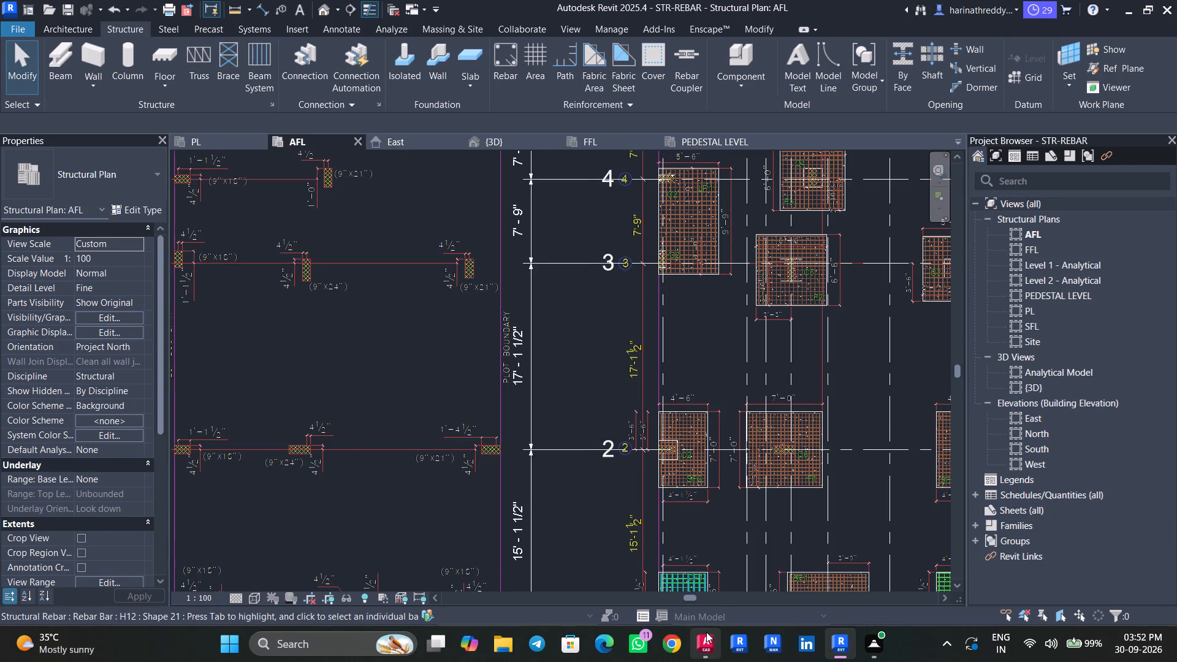
pyautogui.click(706, 633)
pyautogui.scroll(-3, 399, 417)
pyautogui.moveTo(378, 465); pyautogui.dragTo(417, 300, button='middle')
pyautogui.scroll(8, 357, 369)
pyautogui.moveTo(365, 362); pyautogui.dragTo(390, 458, button='middle')
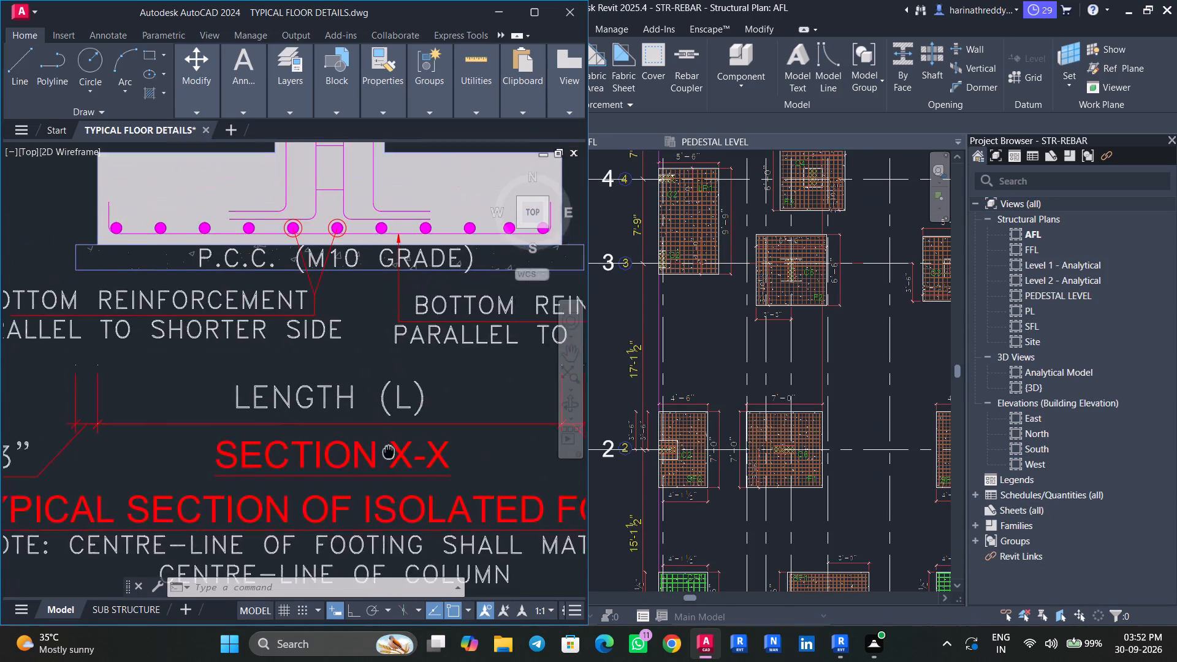
pyautogui.moveTo(390, 458); pyautogui.dragTo(396, 472, button='middle')
pyautogui.scroll(-2, 393, 454)
pyautogui.moveTo(393, 449); pyautogui.dragTo(377, 467, button='middle')
pyautogui.scroll(2, 332, 419)
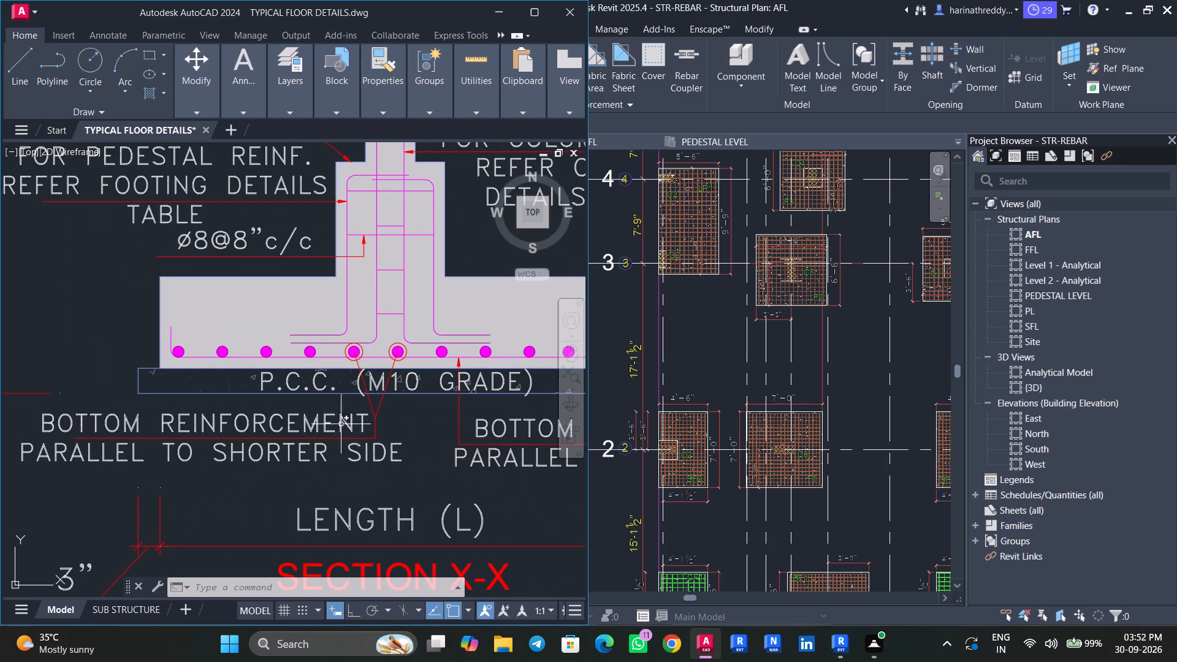
pyautogui.press('Escape')
pyautogui.press('Escape')
pyautogui.press('Escape')
pyautogui.click(497, 9)
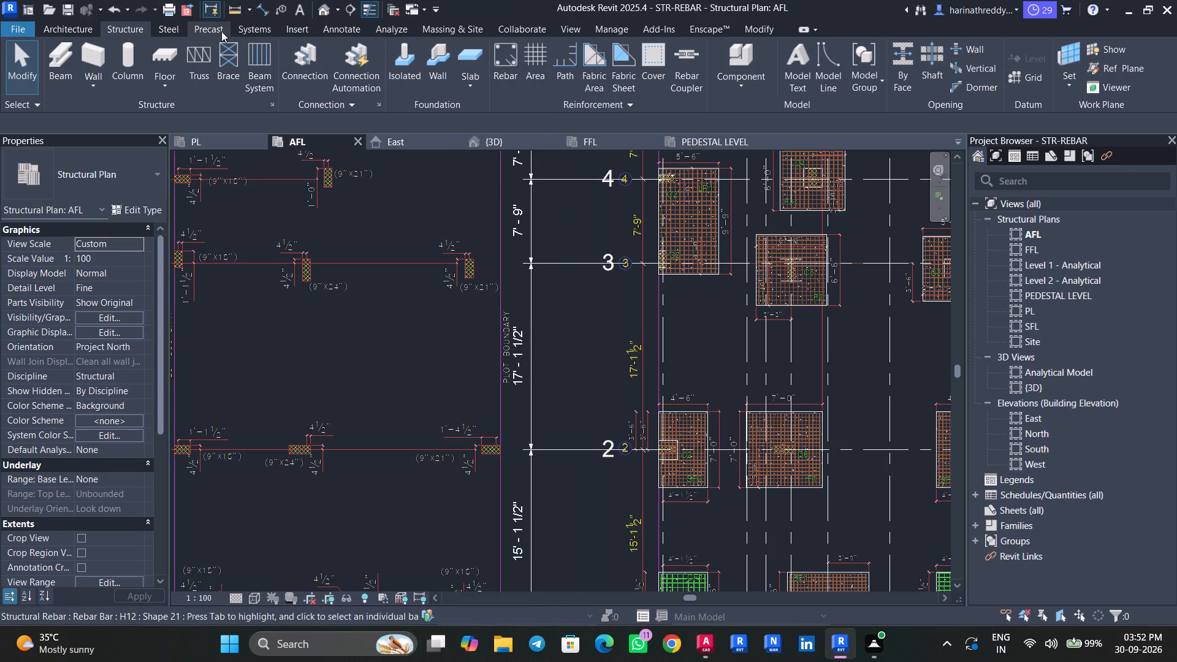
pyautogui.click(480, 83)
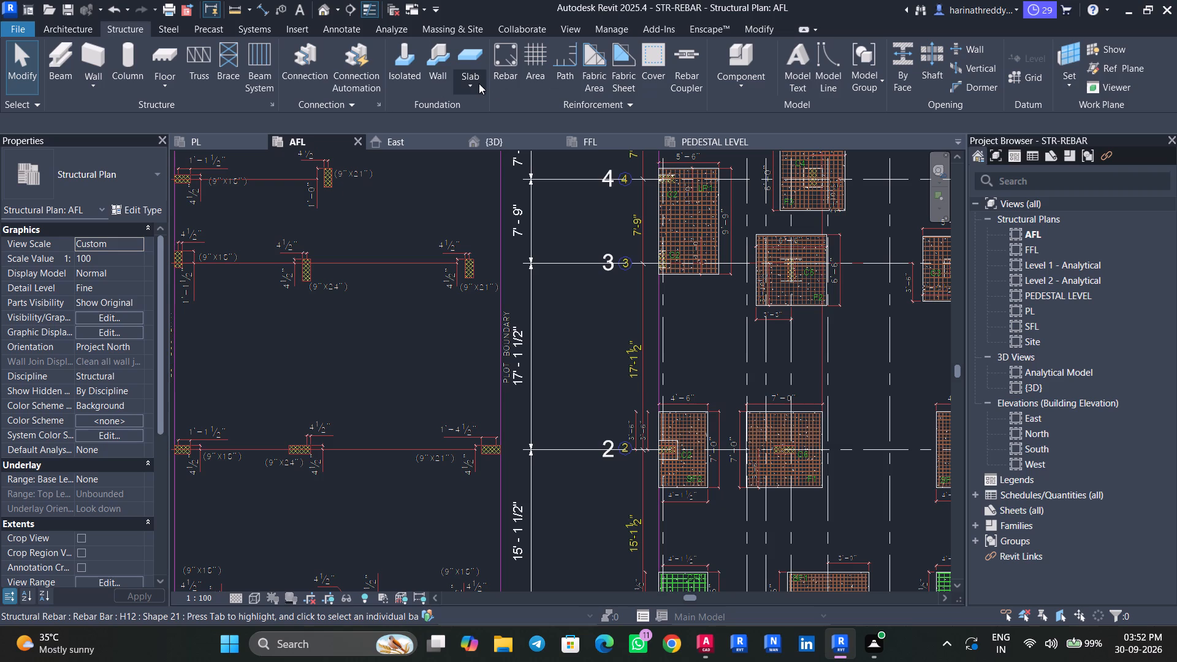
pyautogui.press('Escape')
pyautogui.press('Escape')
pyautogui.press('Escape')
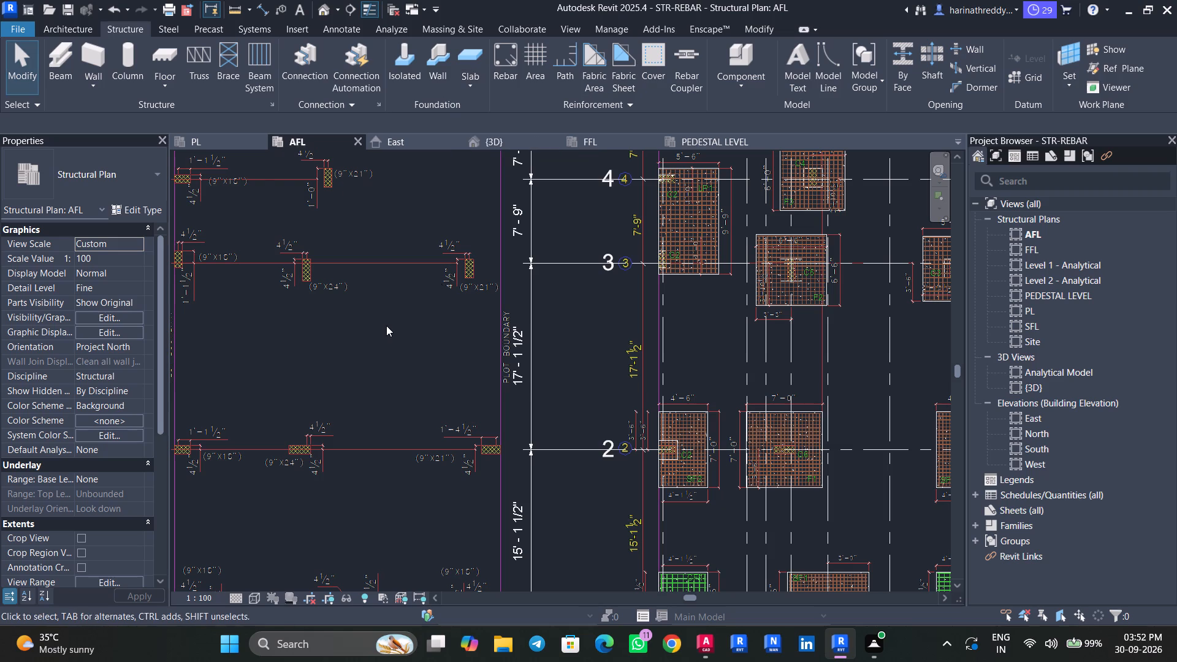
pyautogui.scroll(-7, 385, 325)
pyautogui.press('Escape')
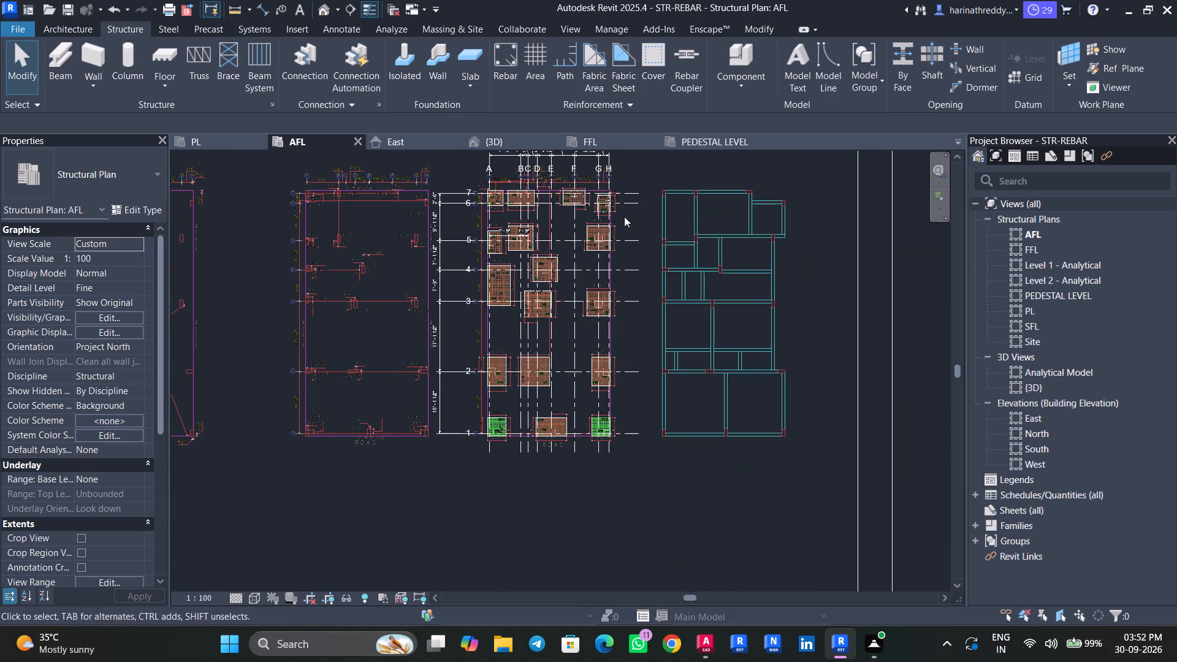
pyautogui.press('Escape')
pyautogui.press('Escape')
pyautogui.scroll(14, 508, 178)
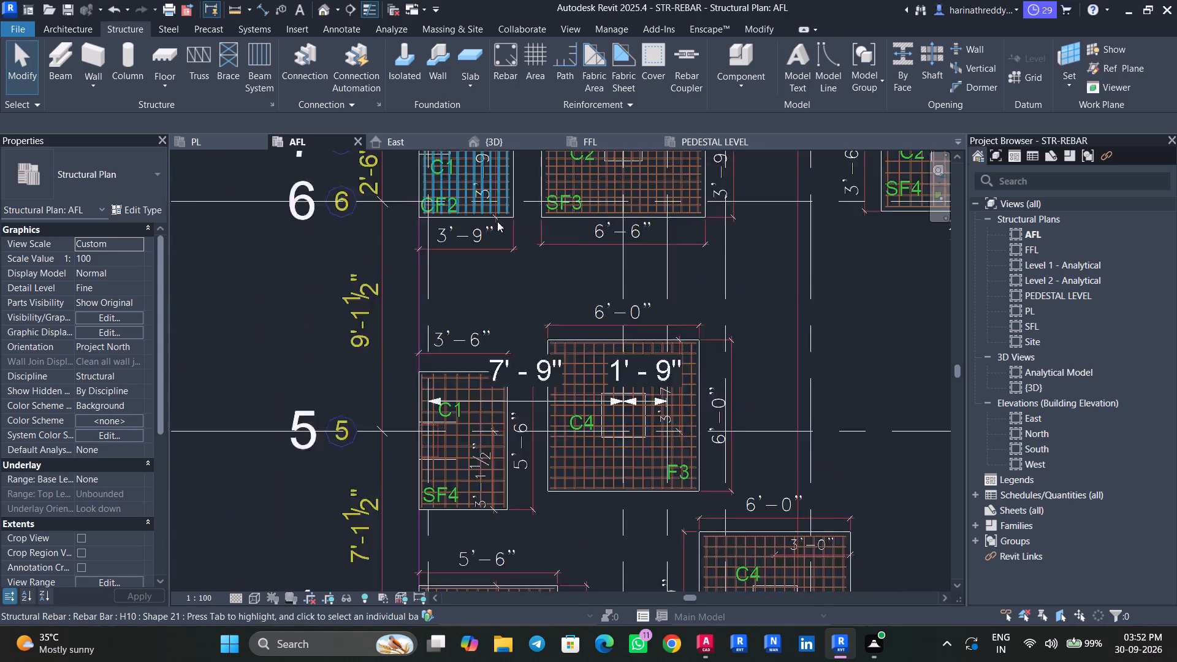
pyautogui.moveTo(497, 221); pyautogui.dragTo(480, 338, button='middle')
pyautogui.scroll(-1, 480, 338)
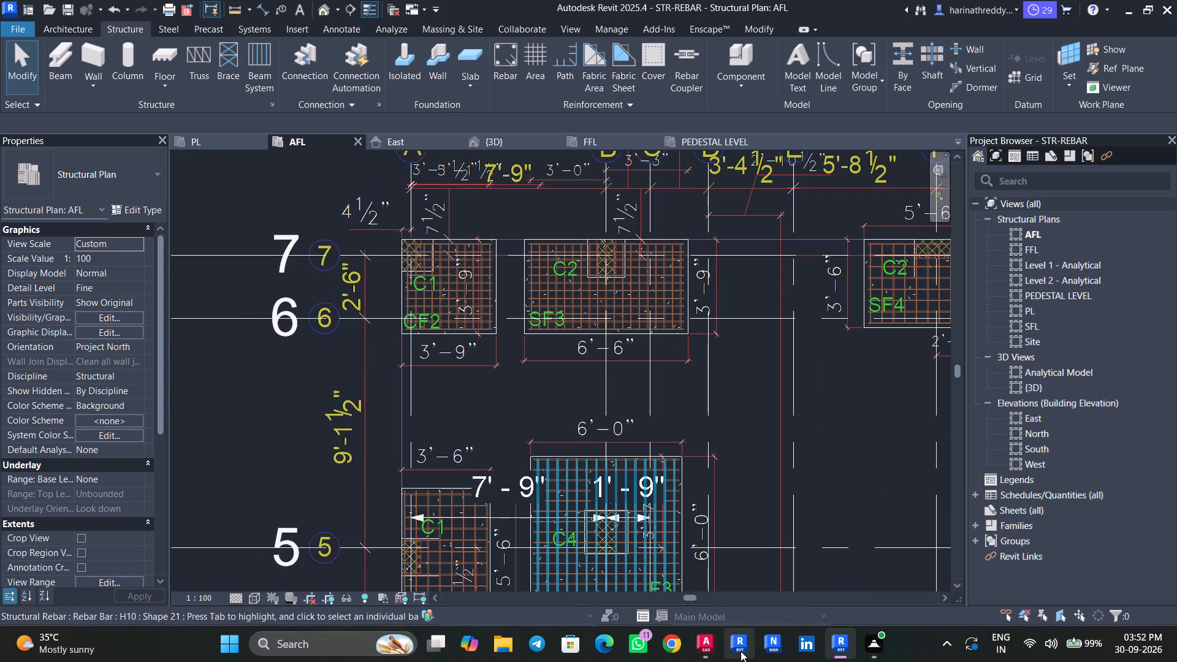
# Switch to AutoCAD and read the pedestal size, pedestal reinforcement and bottom reinforcement columns of the footing schedule.
pyautogui.click(710, 650)
pyautogui.scroll(-7, 344, 444)
pyautogui.scroll(5, 319, 316)
pyautogui.scroll(-2, 419, 402)
pyautogui.moveTo(438, 420); pyautogui.dragTo(260, 414, button='middle')
pyautogui.moveTo(474, 457); pyautogui.dragTo(351, 457, button='middle')
pyautogui.moveTo(426, 447); pyautogui.dragTo(373, 561, button='middle')
pyautogui.moveTo(371, 552); pyautogui.dragTo(370, 538, button='middle')
pyautogui.moveTo(418, 536); pyautogui.dragTo(414, 537, button='middle')
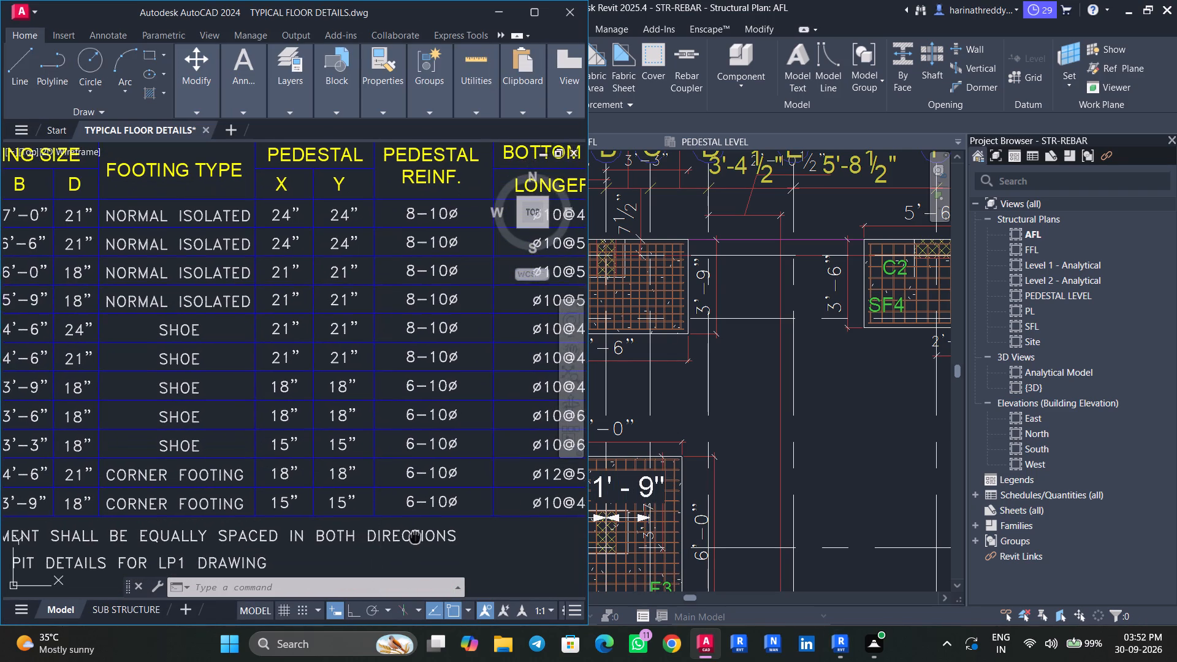
pyautogui.moveTo(414, 537); pyautogui.dragTo(352, 535, button='middle')
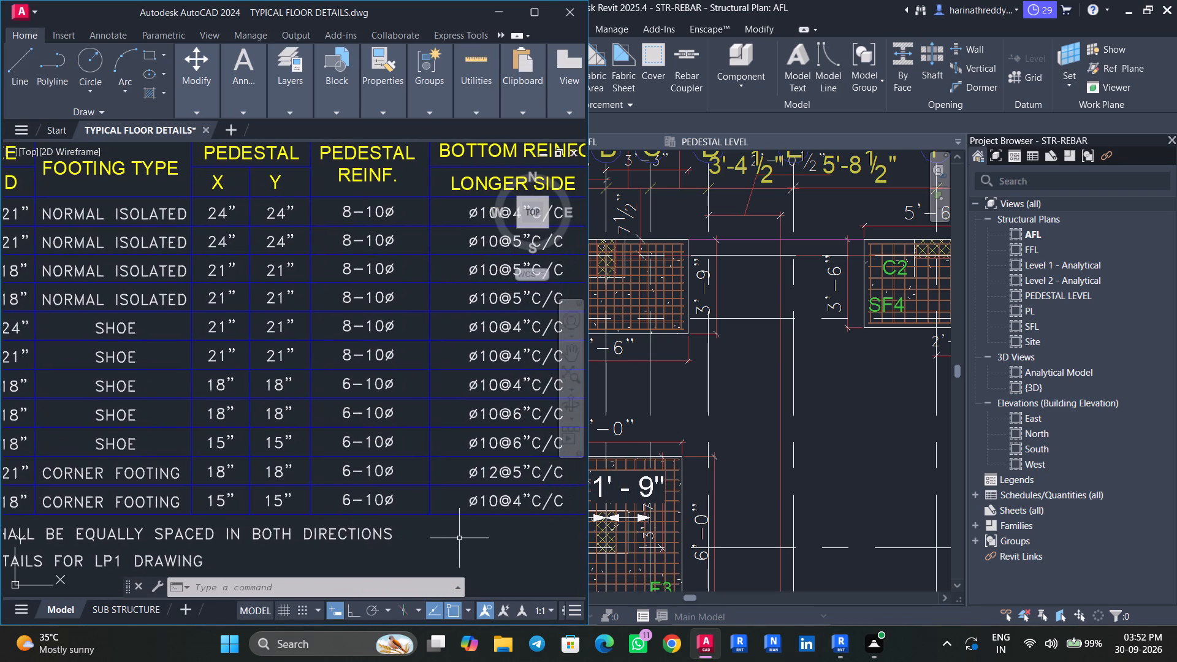
pyautogui.moveTo(448, 533); pyautogui.dragTo(441, 528, button='middle')
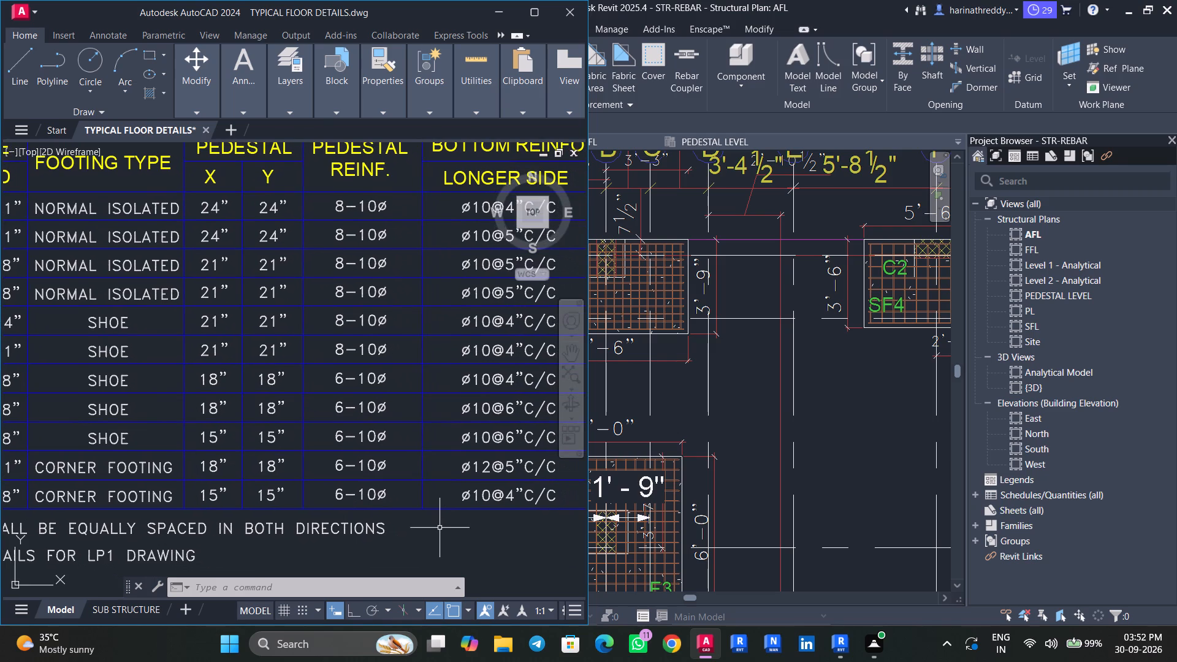
# Find the typical section drawings next to the footing schedule and review section X-X of the isolated footing.
pyautogui.moveTo(439, 518); pyautogui.dragTo(410, 341, button='middle')
pyautogui.scroll(-3, 409, 341)
pyautogui.moveTo(415, 400); pyautogui.dragTo(423, 351, button='middle')
pyautogui.scroll(-1, 423, 351)
pyautogui.scroll(5, 319, 405)
pyautogui.moveTo(503, 347); pyautogui.dragTo(338, 427, button='middle')
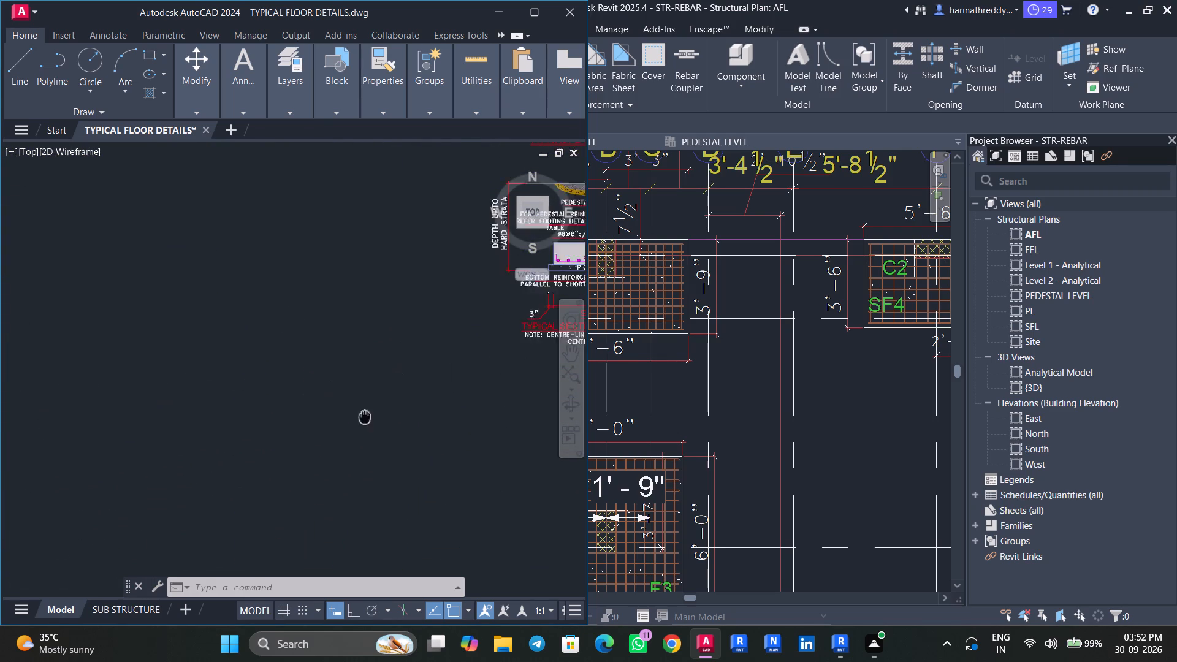
pyautogui.moveTo(338, 427); pyautogui.dragTo(284, 453, button='middle')
pyautogui.scroll(2, 484, 326)
pyautogui.moveTo(461, 351); pyautogui.dragTo(286, 468, button='middle')
pyautogui.scroll(-1, 422, 398)
pyautogui.moveTo(409, 409); pyautogui.dragTo(361, 441, button='middle')
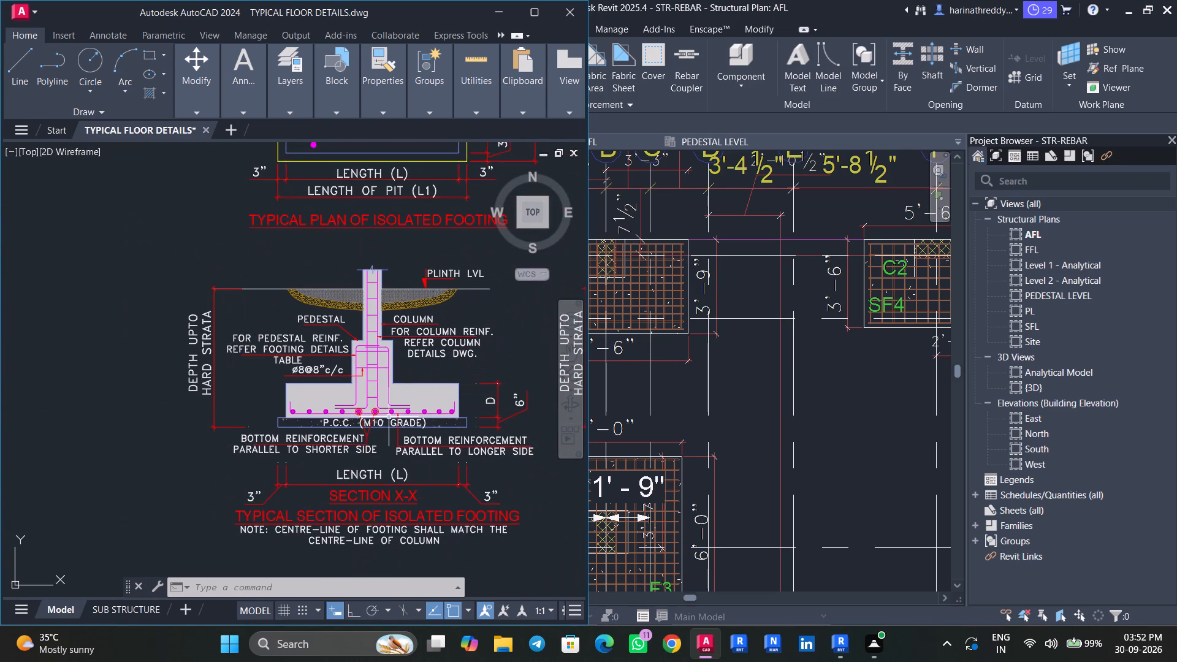
pyautogui.scroll(2, 393, 417)
pyautogui.moveTo(465, 439); pyautogui.dragTo(337, 444, button='middle')
pyautogui.scroll(-1, 336, 444)
pyautogui.moveTo(401, 444); pyautogui.dragTo(198, 430, button='middle')
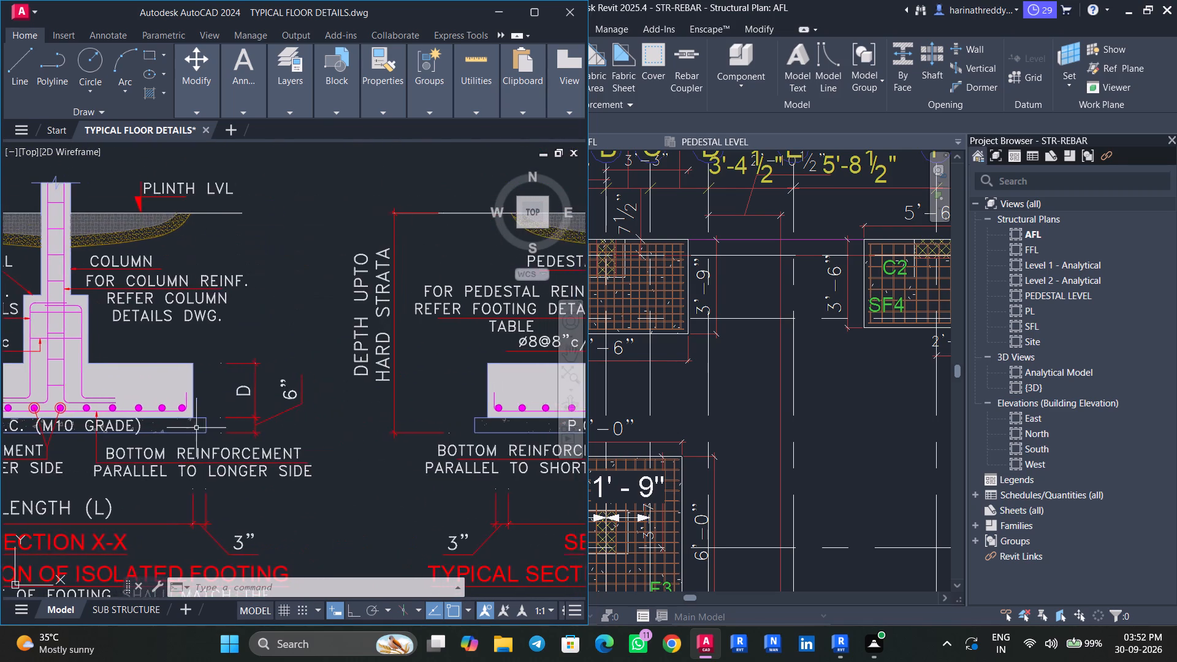
pyautogui.moveTo(353, 437); pyautogui.dragTo(187, 439, button='middle')
pyautogui.moveTo(290, 450); pyautogui.dragTo(529, 451, button='middle')
# Examine the bent pedestal bars, the Ø8@8"c/c ties and the bottom bars in the isolated footing's section X-X.
pyautogui.scroll(1, 156, 398)
pyautogui.moveTo(185, 403); pyautogui.dragTo(337, 435, button='middle')
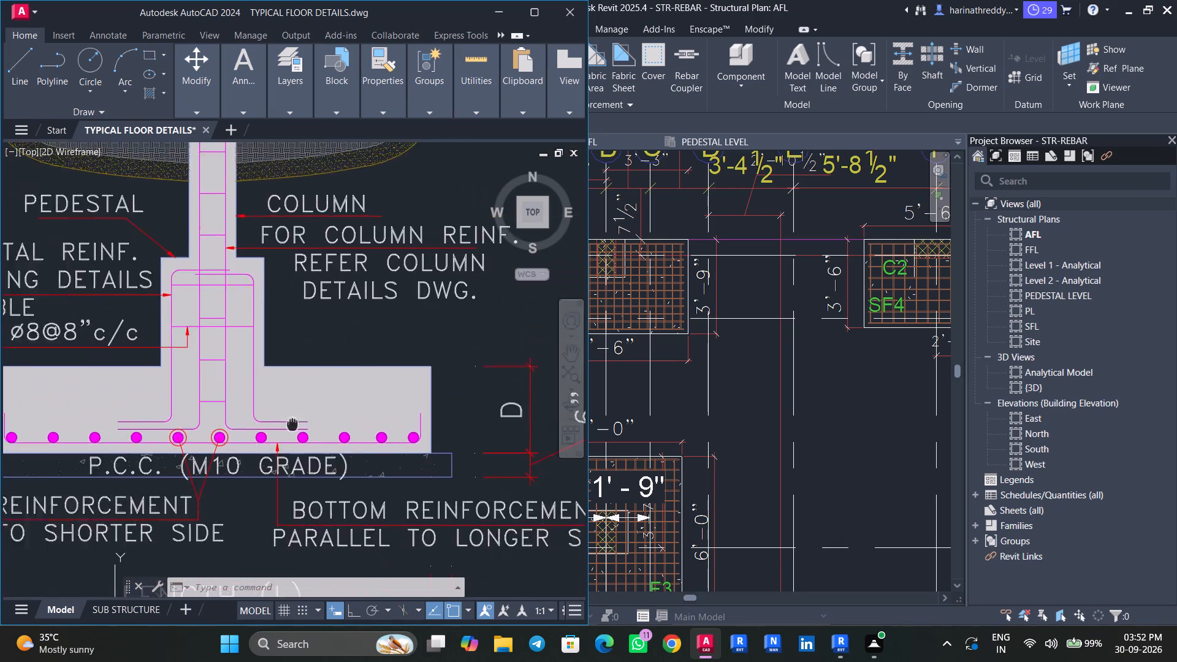
pyautogui.moveTo(337, 435); pyautogui.dragTo(449, 465, button='middle')
pyautogui.scroll(2, 392, 447)
pyautogui.scroll(-1, 390, 447)
pyautogui.moveTo(392, 452); pyautogui.dragTo(392, 482, button='middle')
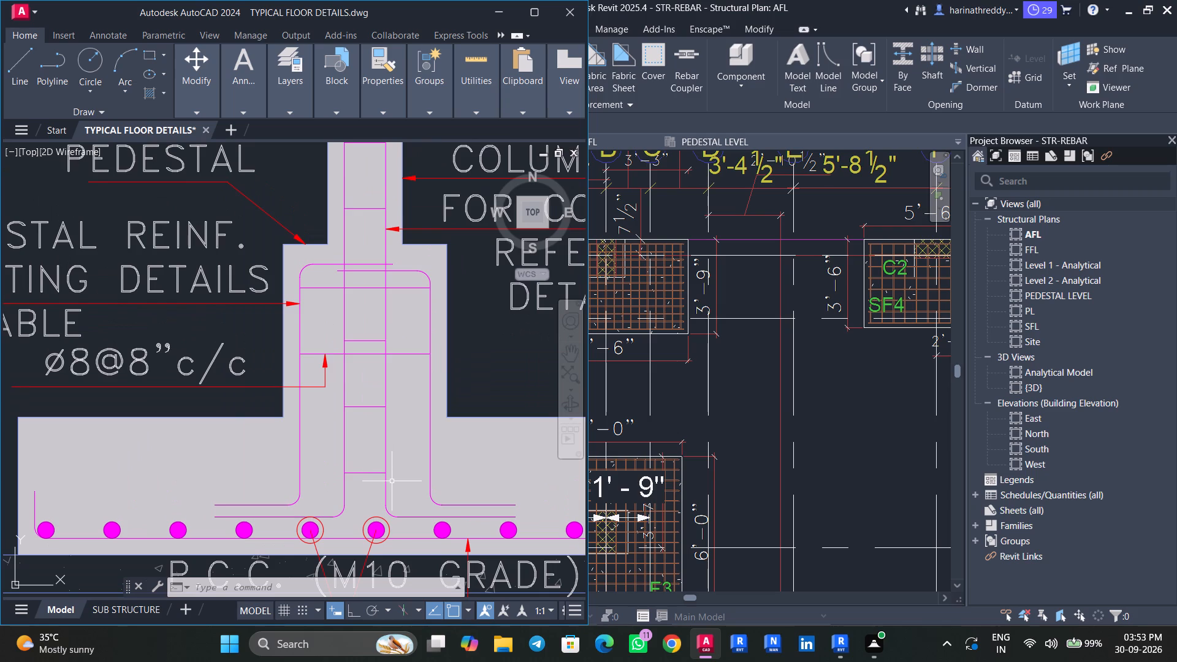
pyautogui.scroll(2, 350, 470)
pyautogui.scroll(-1, 350, 470)
pyautogui.moveTo(383, 463); pyautogui.dragTo(376, 495, button='middle')
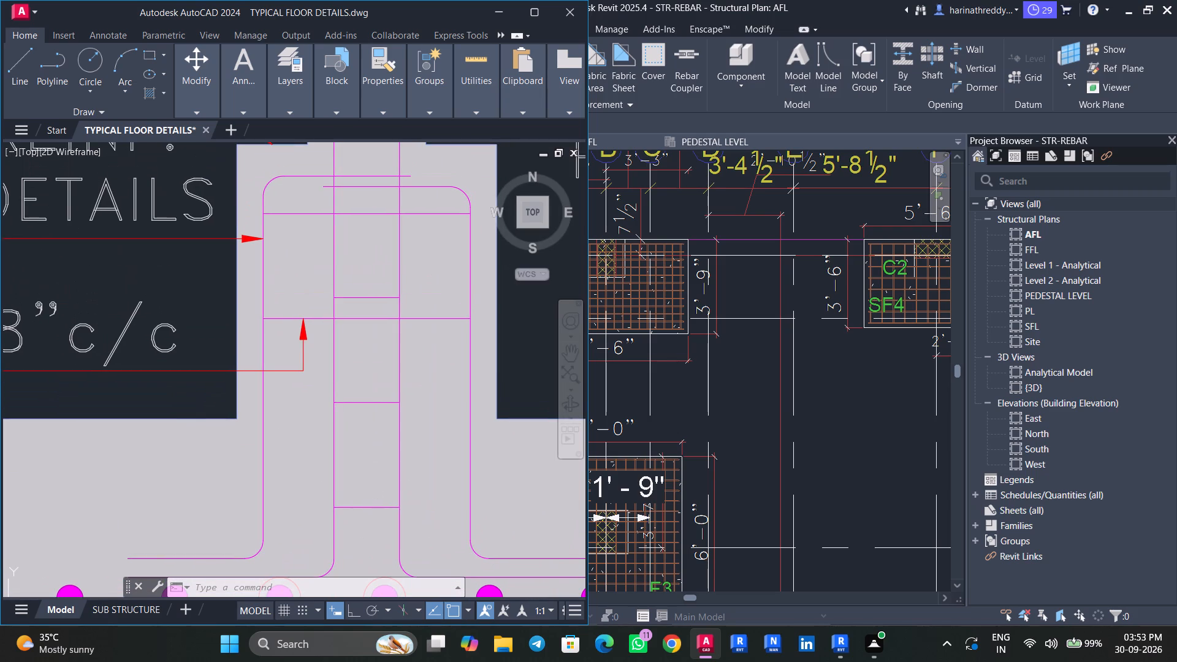
pyautogui.moveTo(376, 492); pyautogui.dragTo(374, 508, button='middle')
pyautogui.scroll(-3, 370, 471)
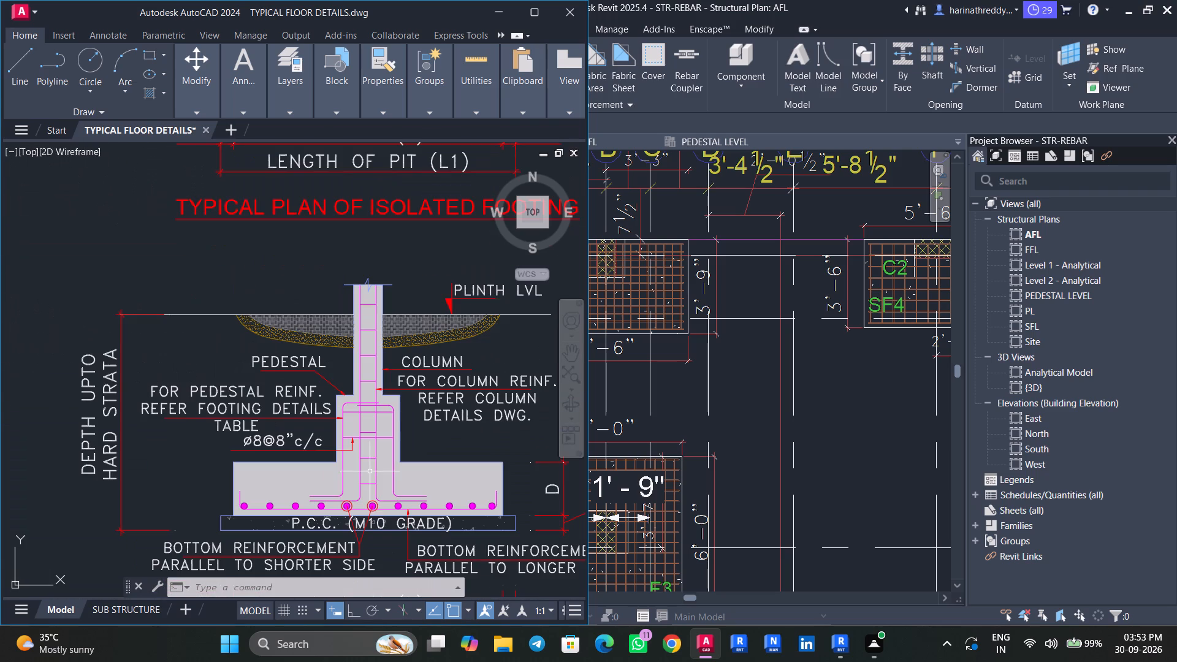
pyautogui.scroll(3, 370, 471)
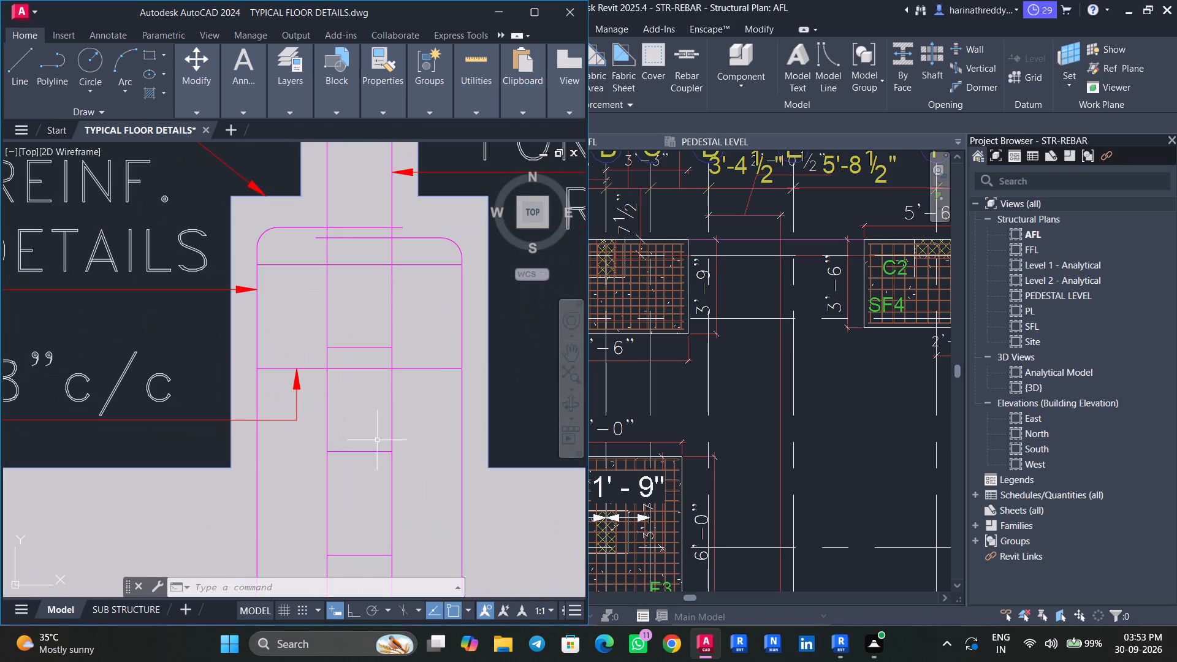
# Inspect the extent of the column's hatch and edge line in the isolated footing section, leaving the geometry unmodified.
pyautogui.click(419, 371)
pyautogui.scroll(-3, 427, 366)
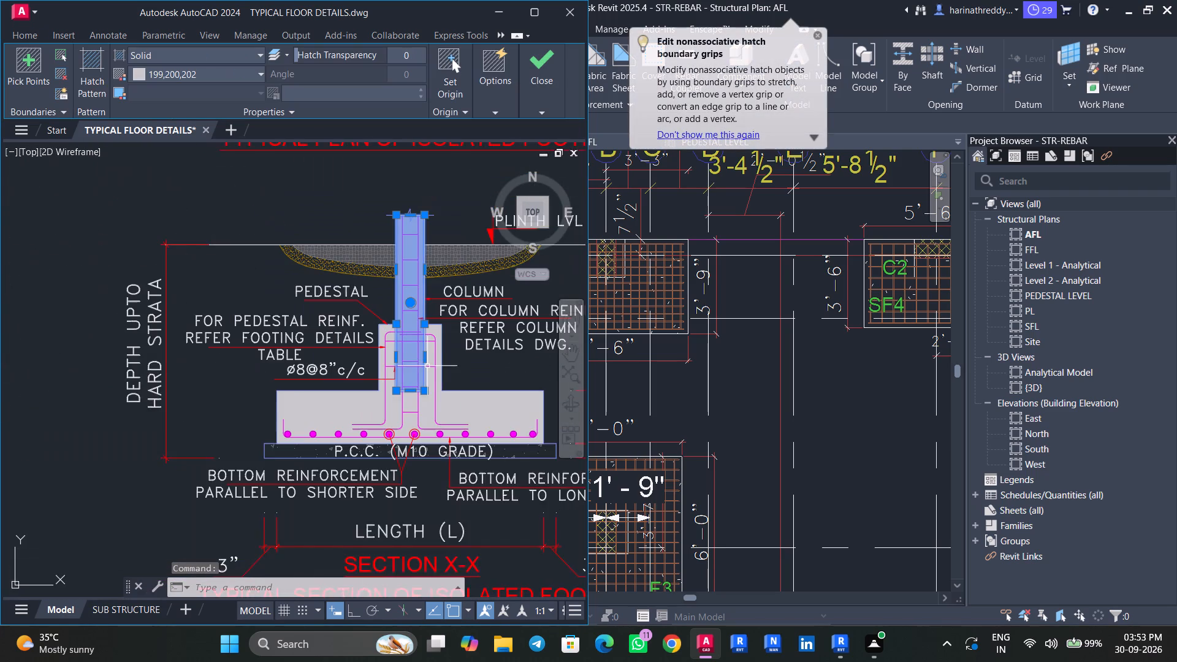
pyautogui.moveTo(430, 387); pyautogui.dragTo(432, 426, button='middle')
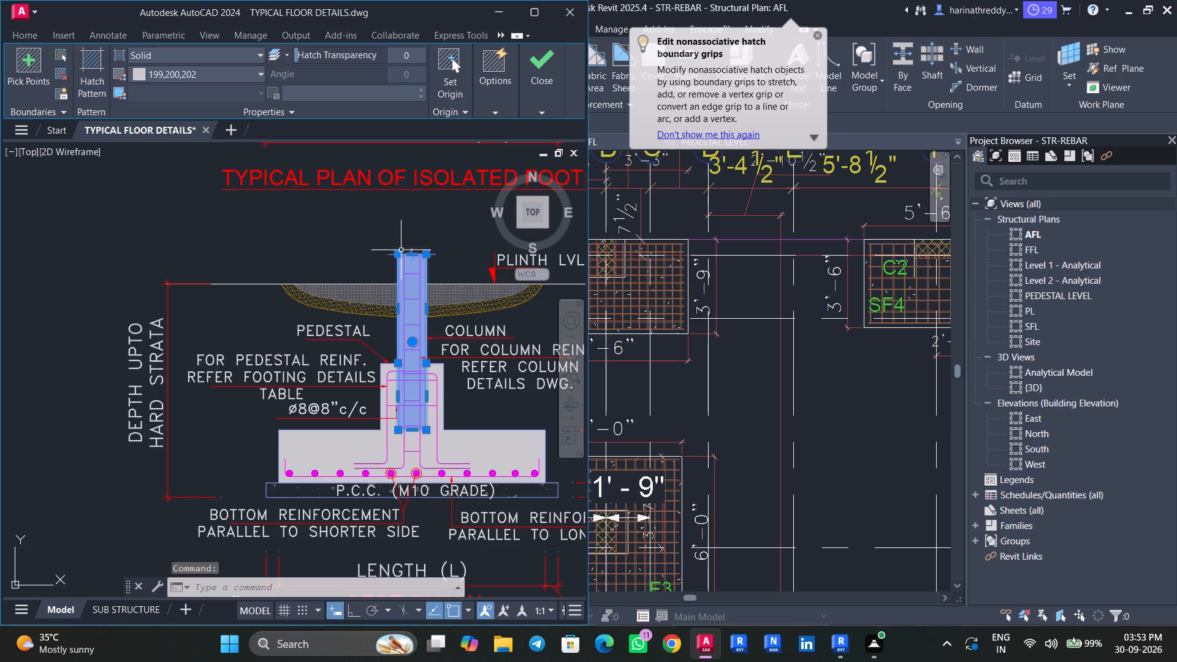
pyautogui.scroll(7, 409, 254)
pyautogui.moveTo(468, 258); pyautogui.dragTo(476, 210)
pyautogui.click(469, 165)
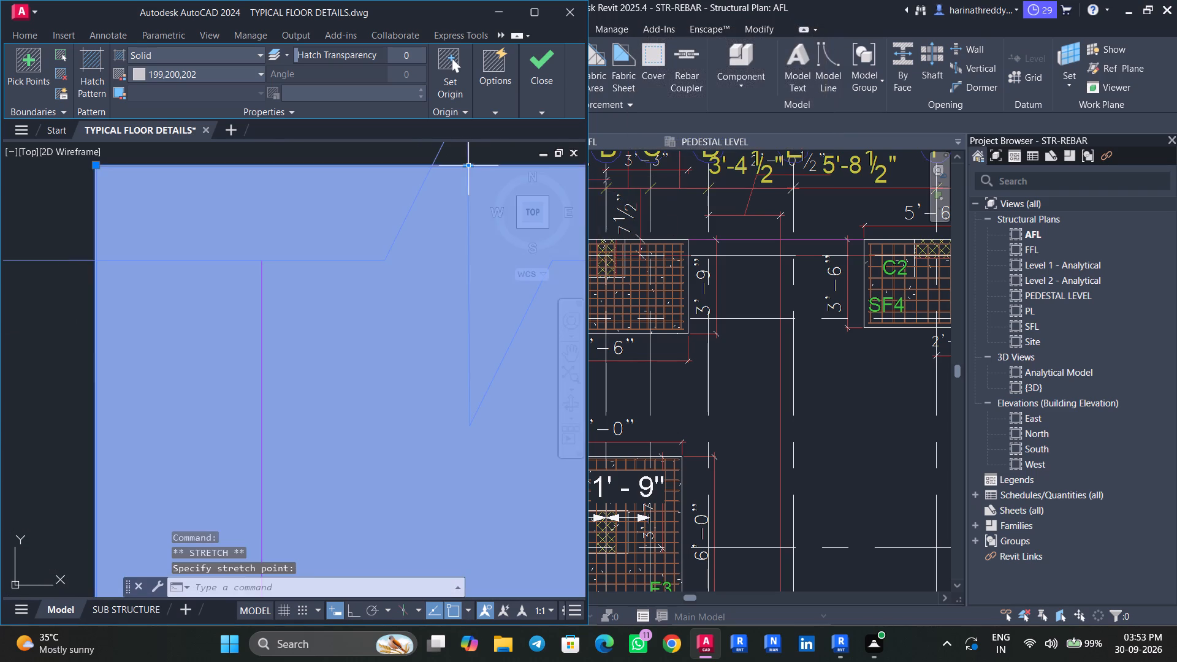
pyautogui.scroll(-6, 423, 337)
pyautogui.press('Escape')
pyautogui.press('Escape')
pyautogui.click(446, 370)
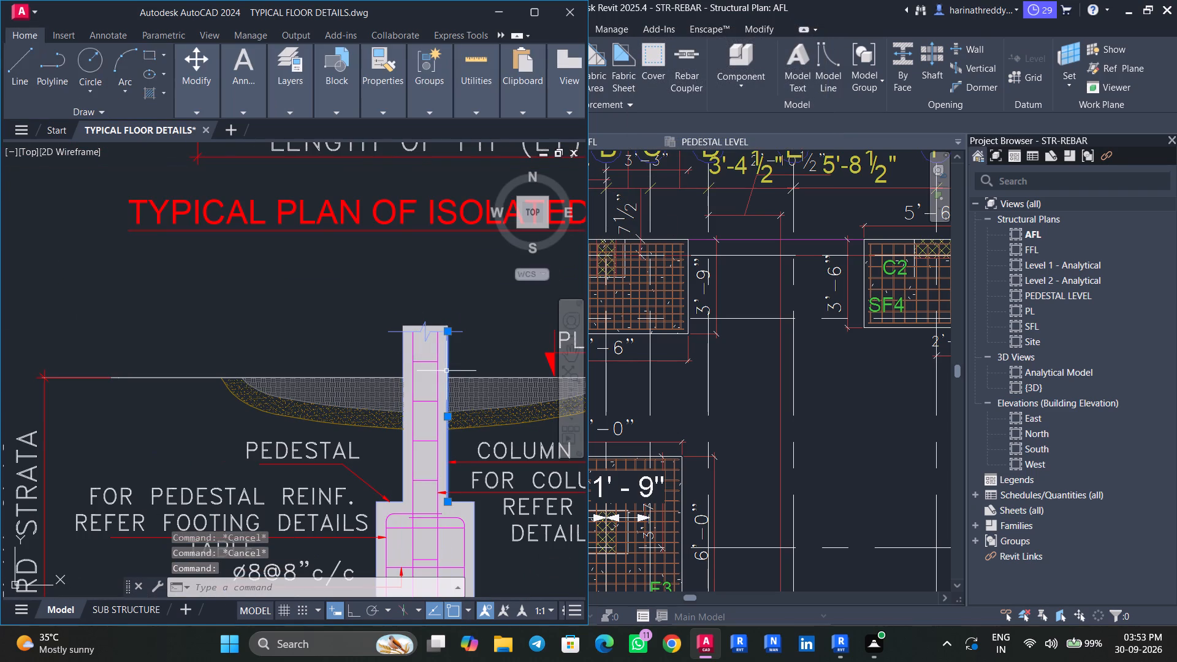
pyautogui.press('Escape')
pyautogui.press('Escape')
# Inspect how far the column hatch and the vertical column bar run down into the footing in the typical section.
pyautogui.moveTo(467, 409); pyautogui.dragTo(476, 349, button='middle')
pyautogui.scroll(3, 447, 409)
pyautogui.moveTo(423, 466); pyautogui.dragTo(413, 348, button='middle')
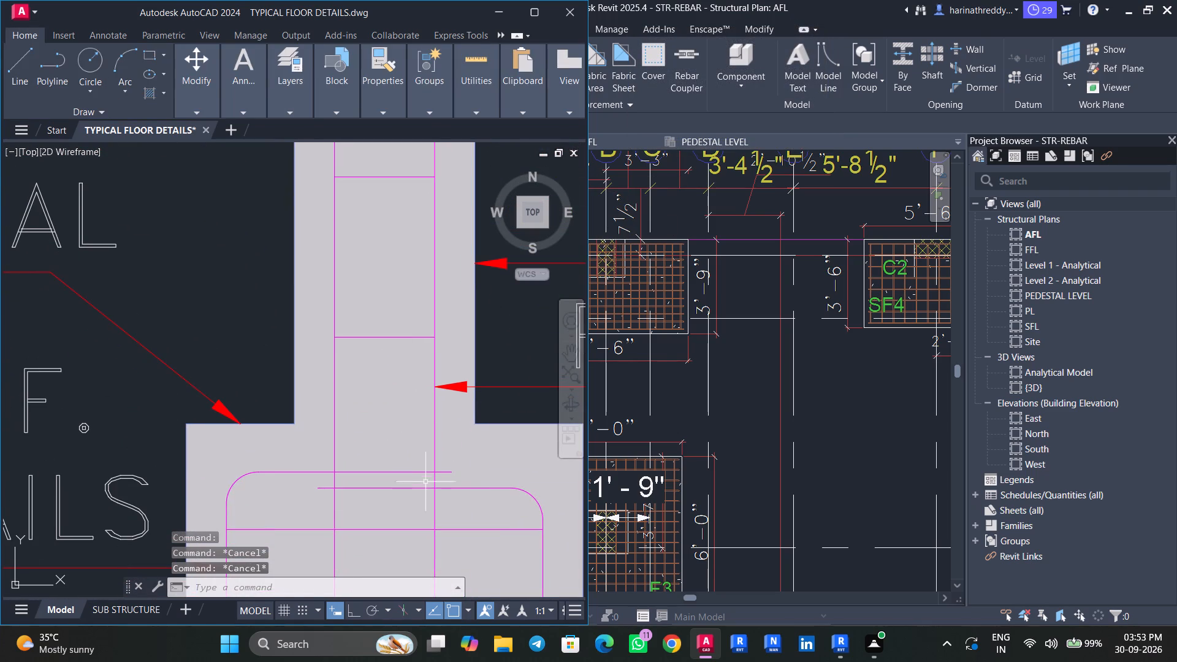
pyautogui.click(424, 478)
pyautogui.scroll(-4, 423, 471)
pyautogui.moveTo(423, 455); pyautogui.dragTo(424, 378, button='middle')
pyautogui.scroll(5, 411, 460)
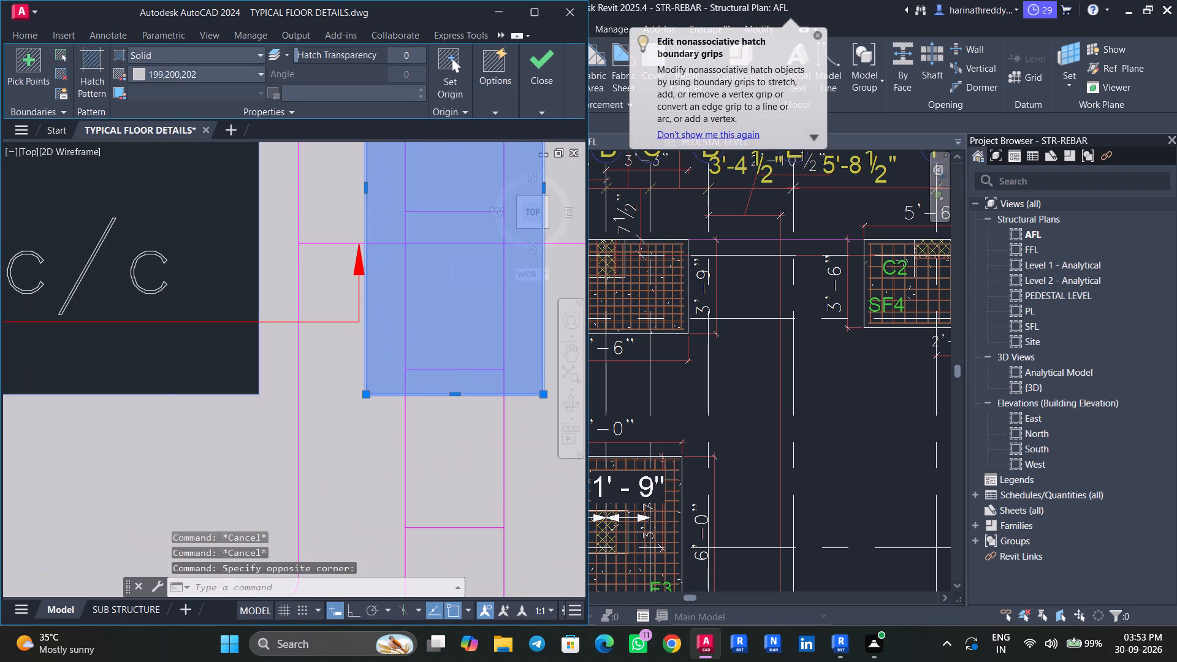
pyautogui.press('Escape')
pyautogui.press('Escape')
pyautogui.click(400, 367)
pyautogui.scroll(-4, 401, 395)
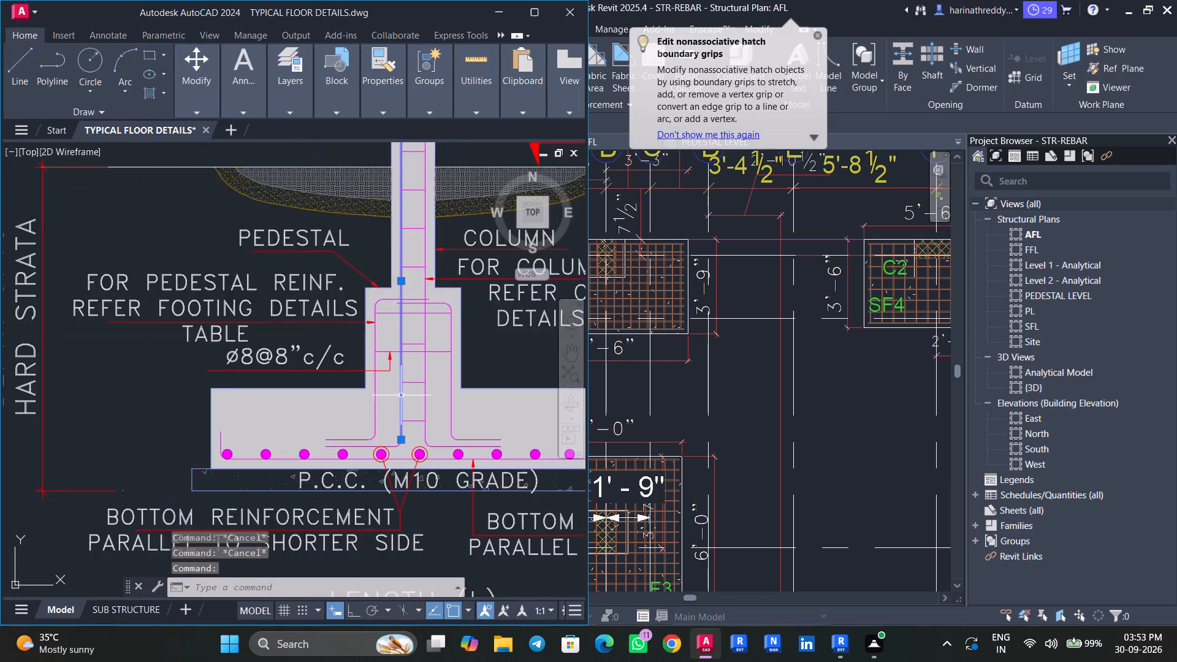
pyautogui.scroll(-4, 401, 395)
pyautogui.moveTo(407, 409); pyautogui.dragTo(409, 447, button='middle')
pyautogui.scroll(4, 409, 447)
pyautogui.moveTo(424, 413); pyautogui.dragTo(425, 481, button='middle')
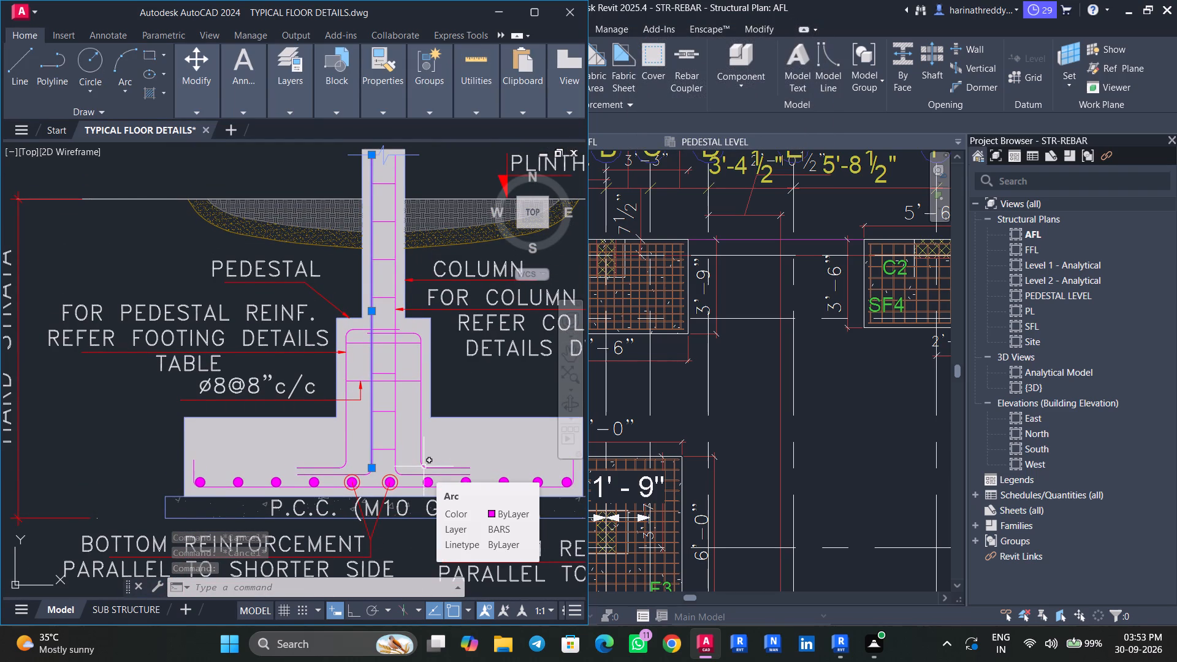
pyautogui.press('Escape')
pyautogui.press('Escape')
# Inspect the horizontal pedestal tie labelled Ø8@8"c/c in the isolated footing section.
pyautogui.scroll(4, 380, 384)
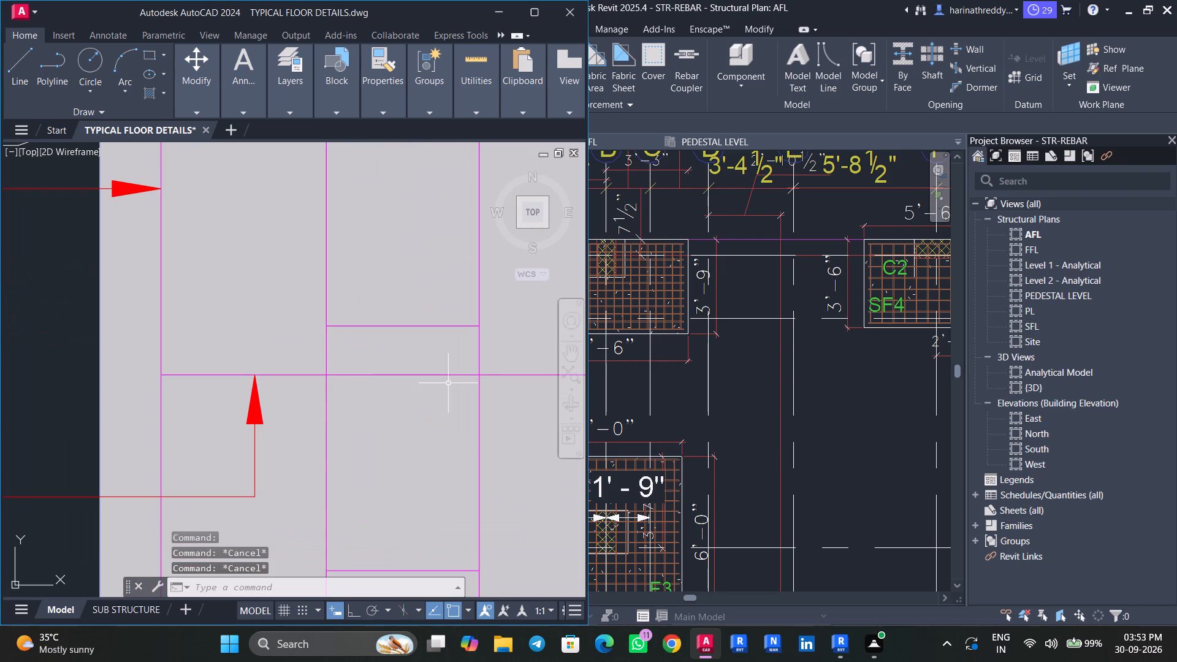
pyautogui.click(497, 376)
pyautogui.scroll(-4, 481, 412)
pyautogui.moveTo(498, 429); pyautogui.dragTo(456, 429, button='middle')
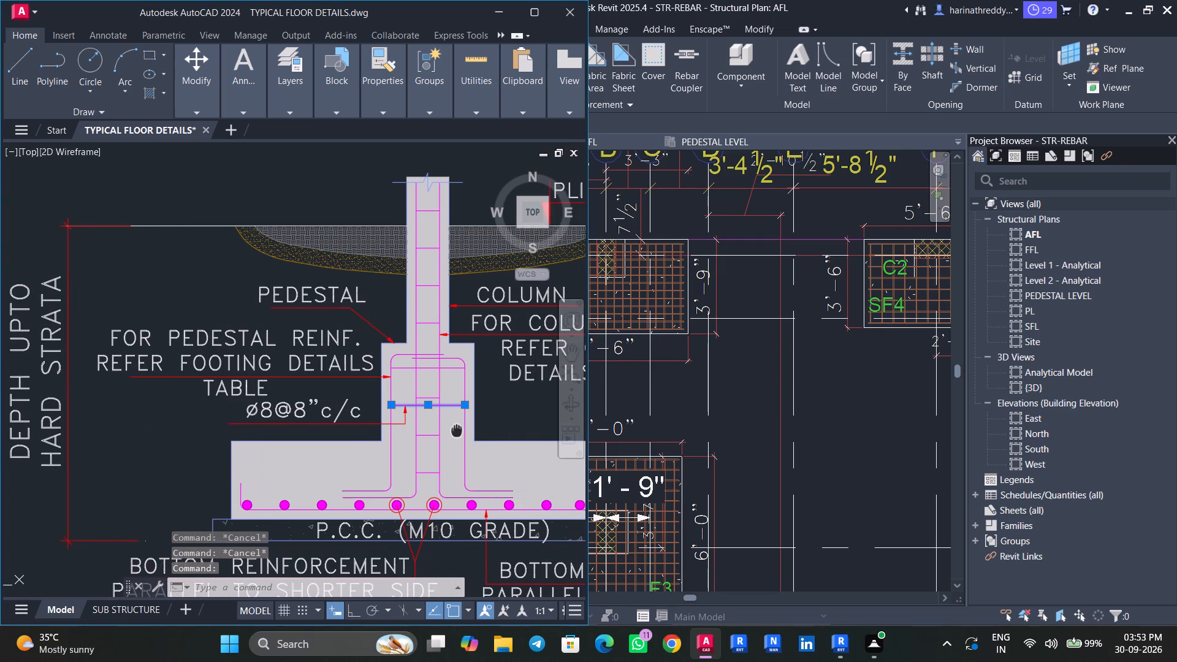
pyautogui.moveTo(456, 429); pyautogui.dragTo(455, 429, button='middle')
pyautogui.moveTo(352, 476); pyautogui.dragTo(291, 476, button='middle')
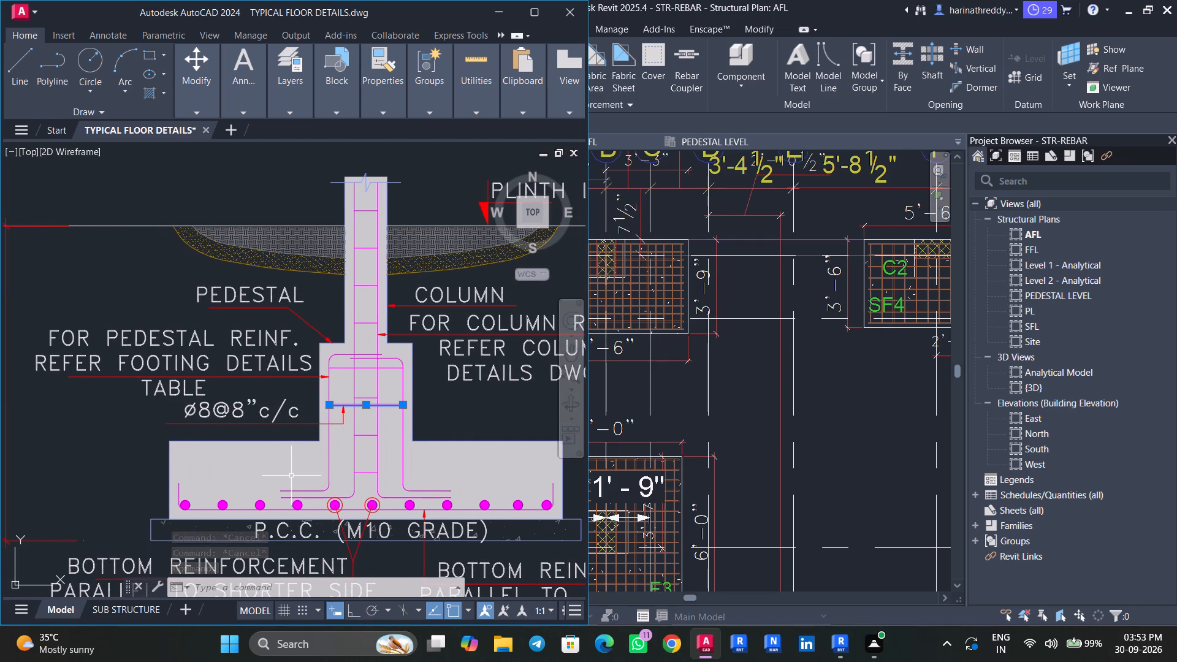
# Examine the pedestal and bottom bars in the neighbouring footing section that has its pedestal at the footing's edge.
pyautogui.moveTo(418, 442); pyautogui.dragTo(207, 430, button='middle')
pyautogui.moveTo(403, 431); pyautogui.dragTo(219, 431, button='middle')
pyautogui.moveTo(415, 437); pyautogui.dragTo(224, 432, button='middle')
pyautogui.moveTo(413, 443); pyautogui.dragTo(315, 444, button='middle')
pyautogui.moveTo(392, 451); pyautogui.dragTo(223, 444, button='middle')
pyautogui.moveTo(449, 462); pyautogui.dragTo(239, 452, button='middle')
pyautogui.moveTo(403, 457); pyautogui.dragTo(210, 465, button='middle')
pyautogui.moveTo(449, 451); pyautogui.dragTo(237, 461, button='middle')
pyautogui.moveTo(417, 464); pyautogui.dragTo(267, 466, button='middle')
pyautogui.moveTo(470, 464); pyautogui.dragTo(314, 466, button='middle')
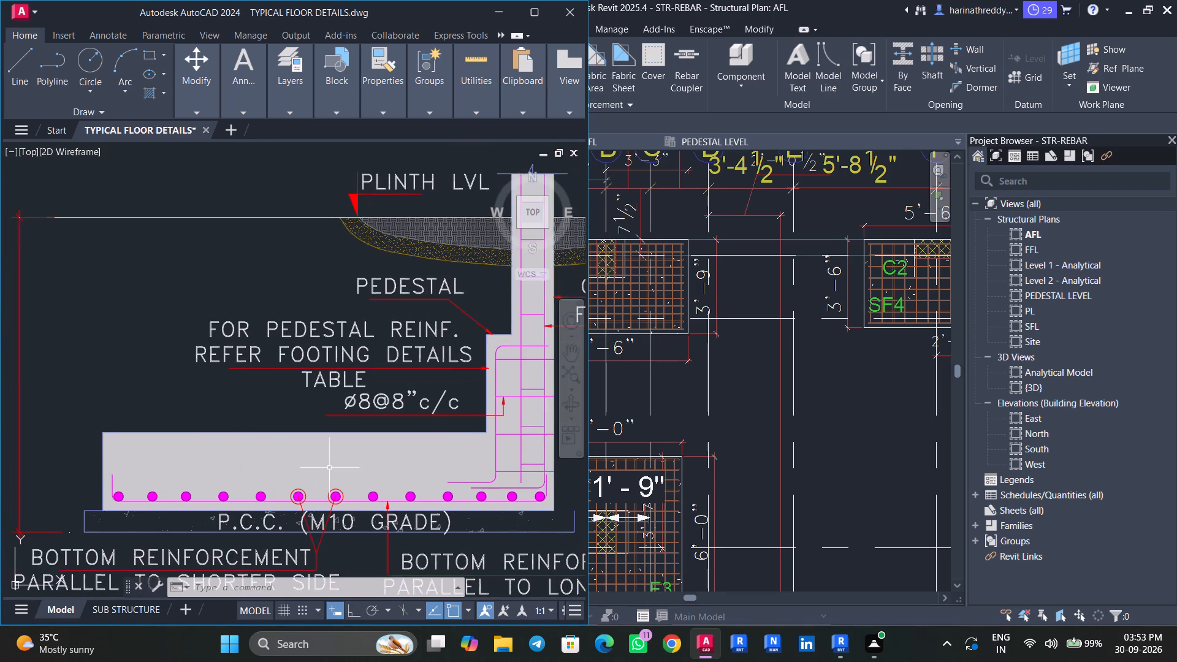
pyautogui.moveTo(432, 460); pyautogui.dragTo(352, 473, button='middle')
pyautogui.moveTo(360, 472); pyautogui.dragTo(340, 475, button='middle')
pyautogui.scroll(2, 413, 471)
pyautogui.scroll(-1, 413, 472)
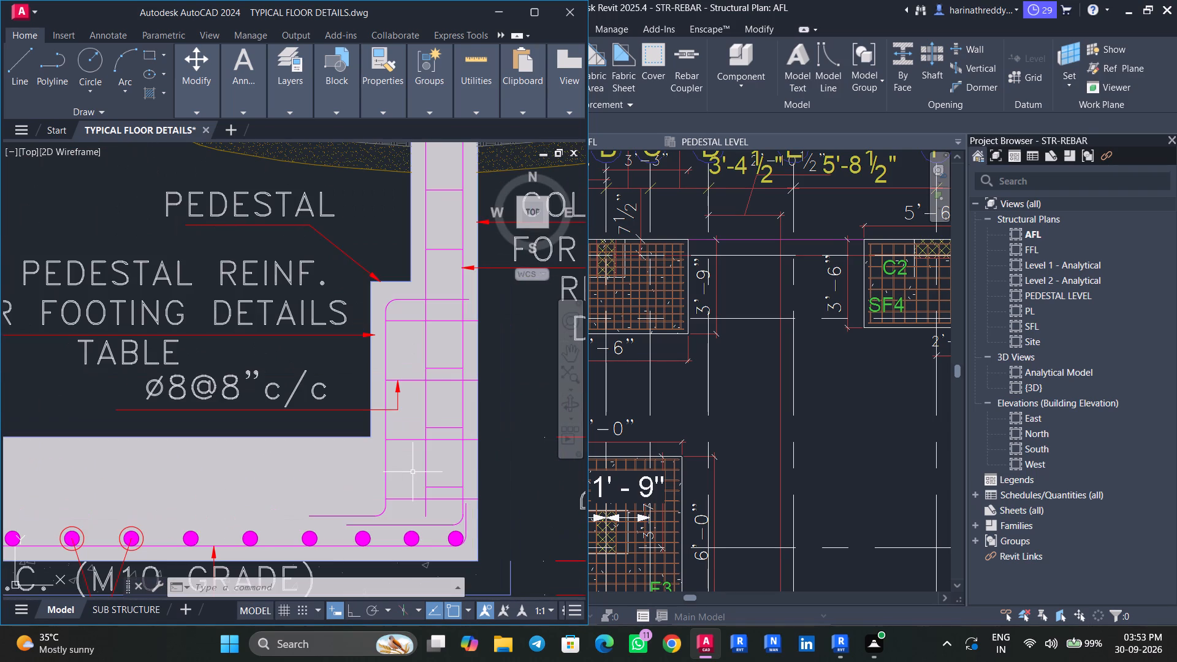
pyautogui.scroll(-1, 413, 472)
# Return to the isolated footing section and re-examine its pedestal bars and their bends above the bottom reinforcement.
pyautogui.moveTo(410, 473); pyautogui.dragTo(557, 473, button='middle')
pyautogui.moveTo(326, 472); pyautogui.dragTo(547, 475, button='middle')
pyautogui.moveTo(407, 473); pyautogui.dragTo(629, 454, button='middle')
pyautogui.moveTo(396, 468); pyautogui.dragTo(576, 484, button='middle')
pyautogui.moveTo(394, 474); pyautogui.dragTo(522, 482, button='middle')
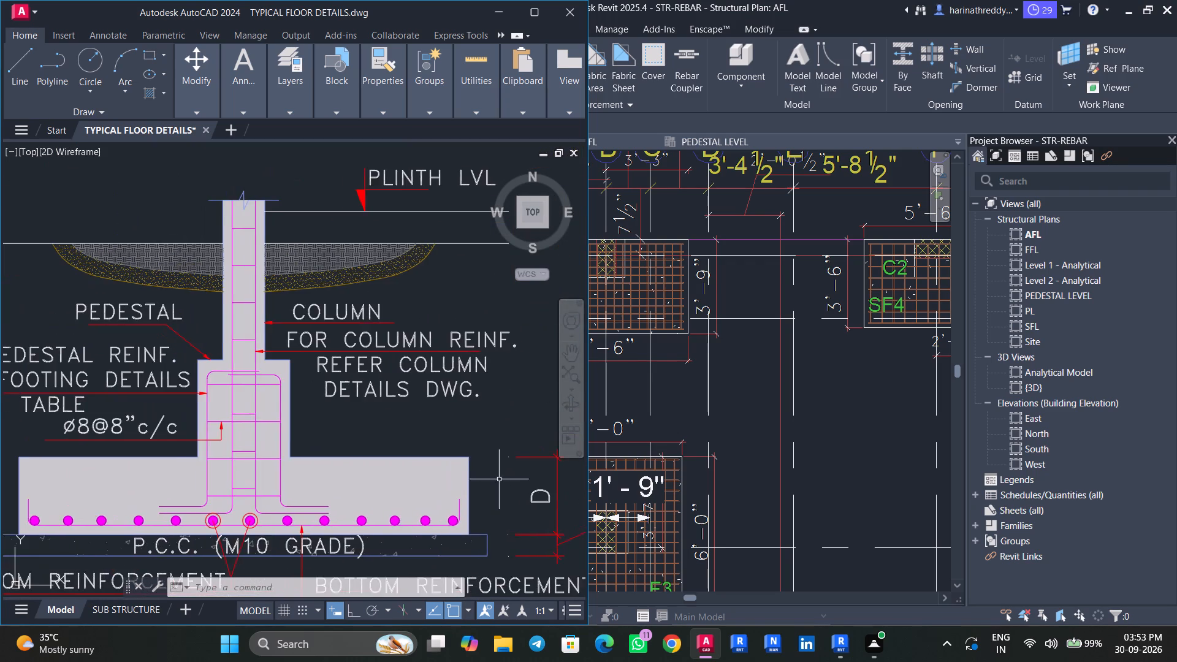
pyautogui.moveTo(384, 482); pyautogui.dragTo(584, 485, button='middle')
pyautogui.moveTo(349, 487); pyautogui.dragTo(522, 487, button='middle')
pyautogui.moveTo(359, 492); pyautogui.dragTo(552, 492, button='middle')
pyautogui.moveTo(431, 492); pyautogui.dragTo(533, 490, button='middle')
pyautogui.moveTo(326, 467); pyautogui.dragTo(374, 466, button='middle')
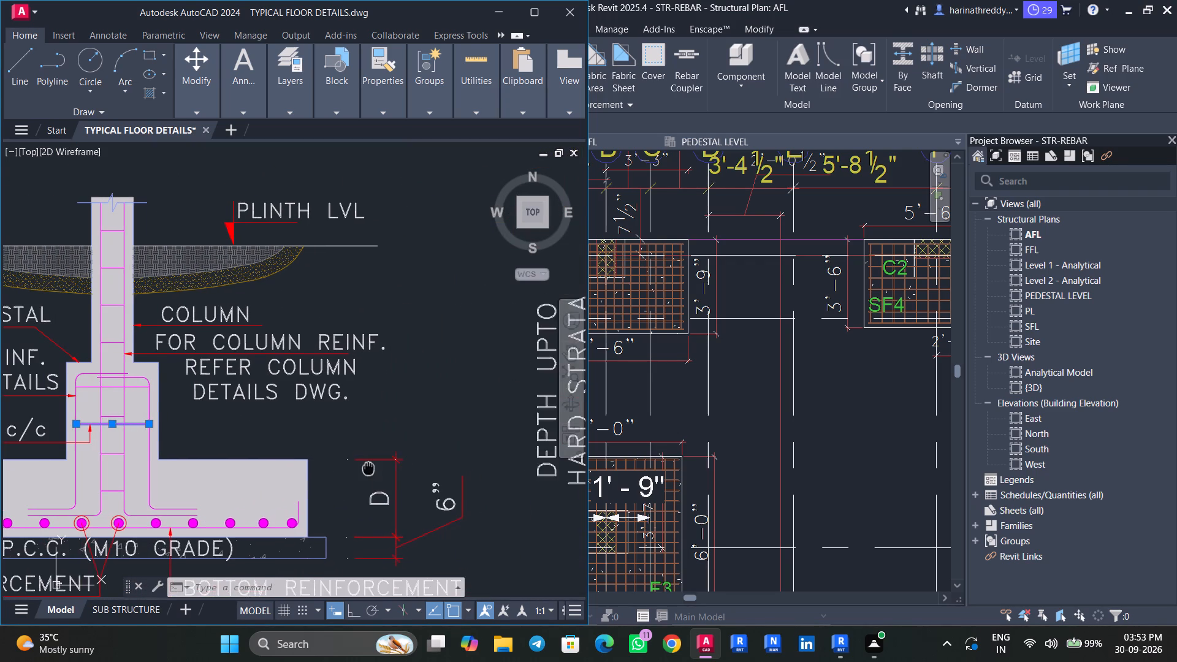
pyautogui.moveTo(374, 466); pyautogui.dragTo(376, 465, button='middle')
pyautogui.press('Escape')
pyautogui.press('Escape')
pyautogui.press('Escape')
pyautogui.moveTo(196, 451); pyautogui.dragTo(291, 439, button='middle')
pyautogui.scroll(1, 239, 468)
pyautogui.moveTo(263, 468); pyautogui.dragTo(333, 450, button='middle')
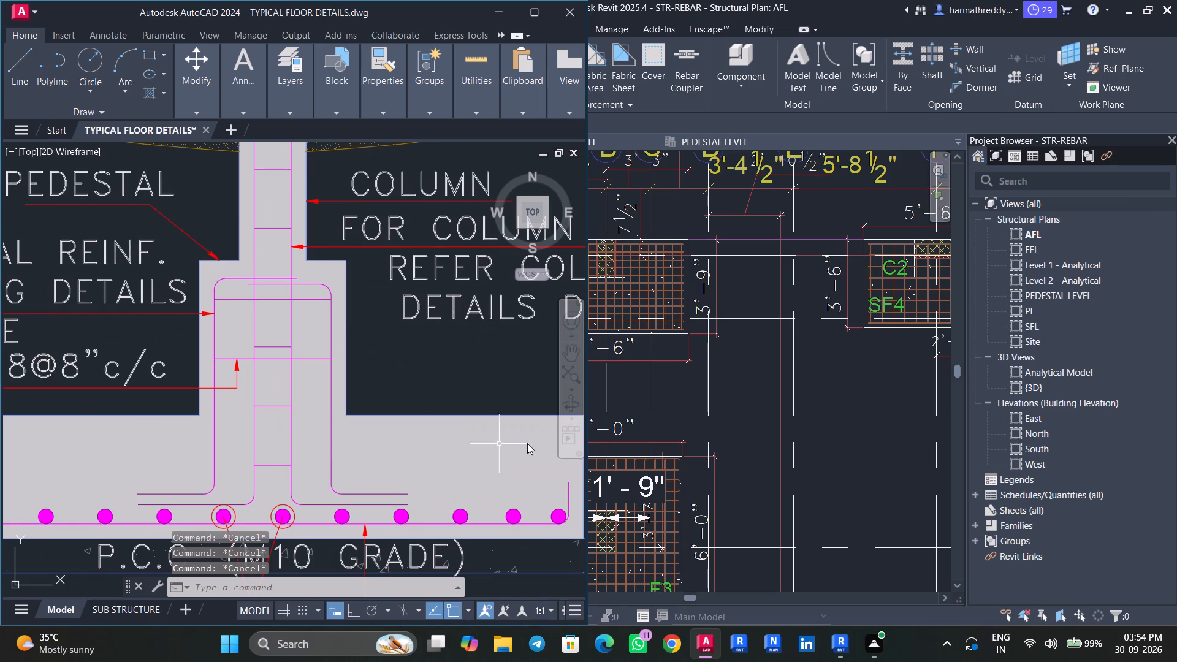
# Switch to Revit and place a cross section along grid 7 through the CF2 footing at column C1.
pyautogui.click(488, 20)
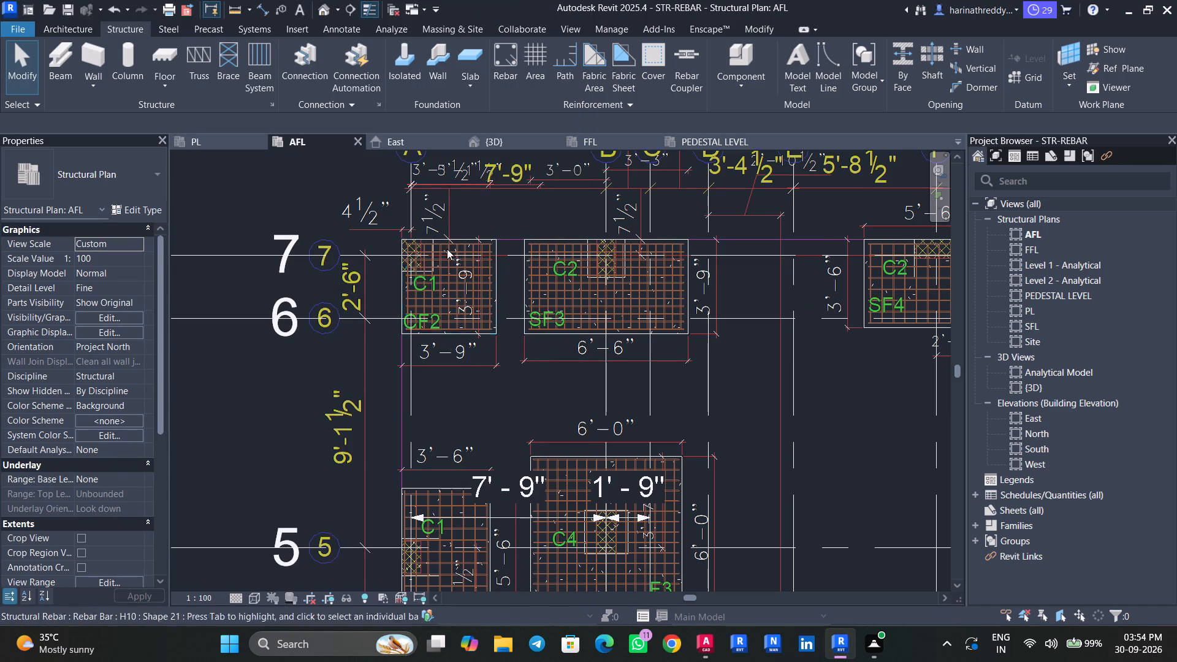
pyautogui.click(352, 12)
pyautogui.scroll(3, 383, 254)
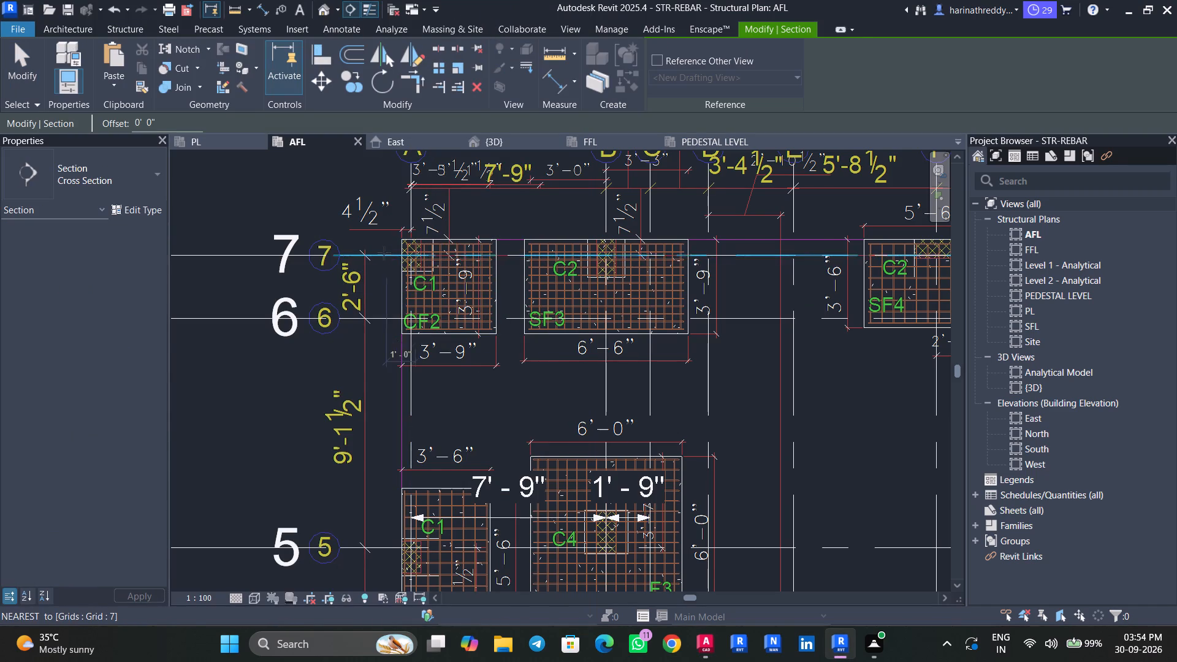
pyautogui.scroll(1, 384, 253)
pyautogui.click(369, 259)
pyautogui.click(596, 259)
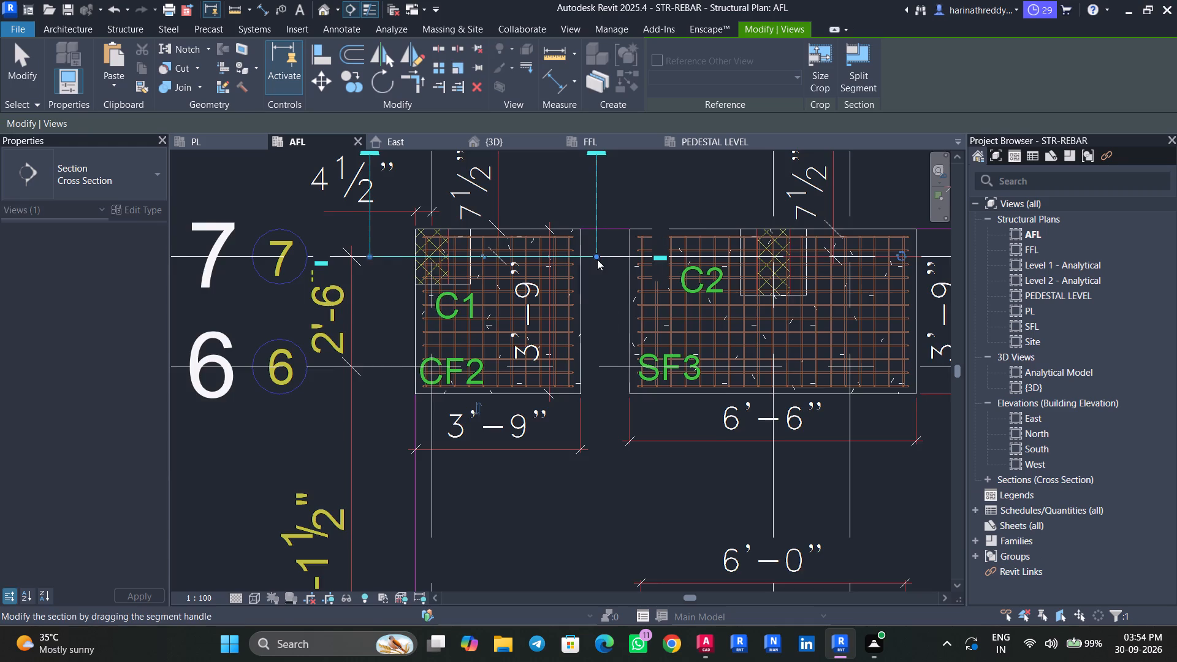
# Flip the new section to face grid 6 and shorten its far clip offset to about 3' 1".
pyautogui.moveTo(597, 259); pyautogui.dragTo(596, 344, button='middle')
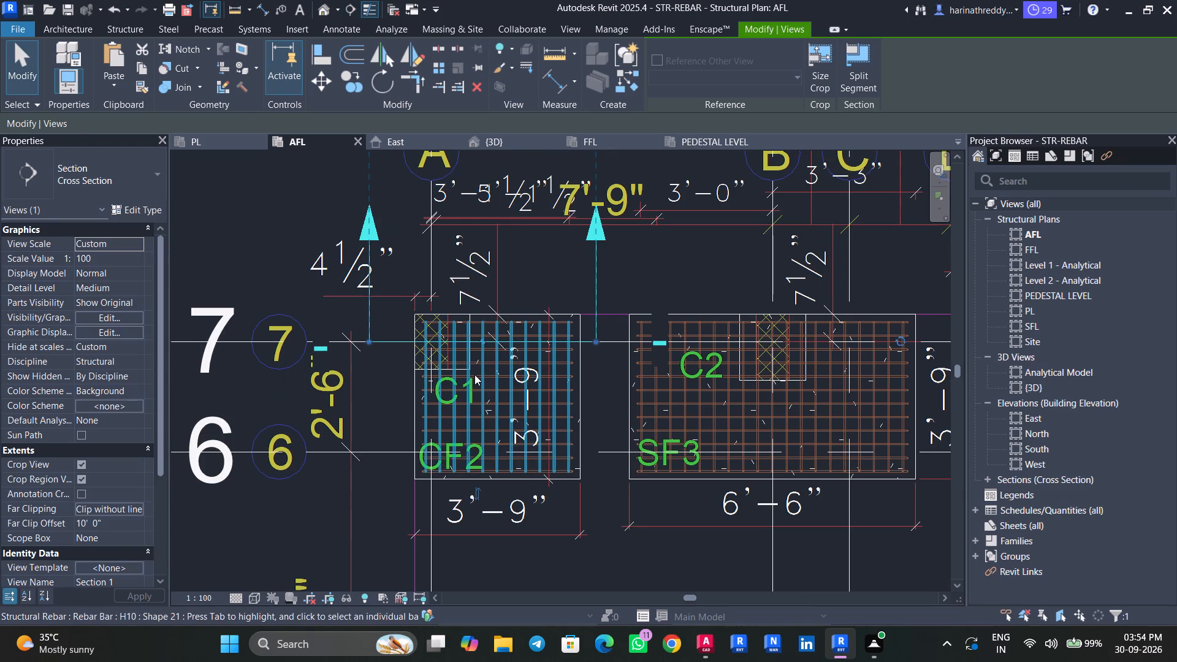
pyautogui.click(476, 493)
pyautogui.moveTo(507, 549); pyautogui.dragTo(491, 489, button='middle')
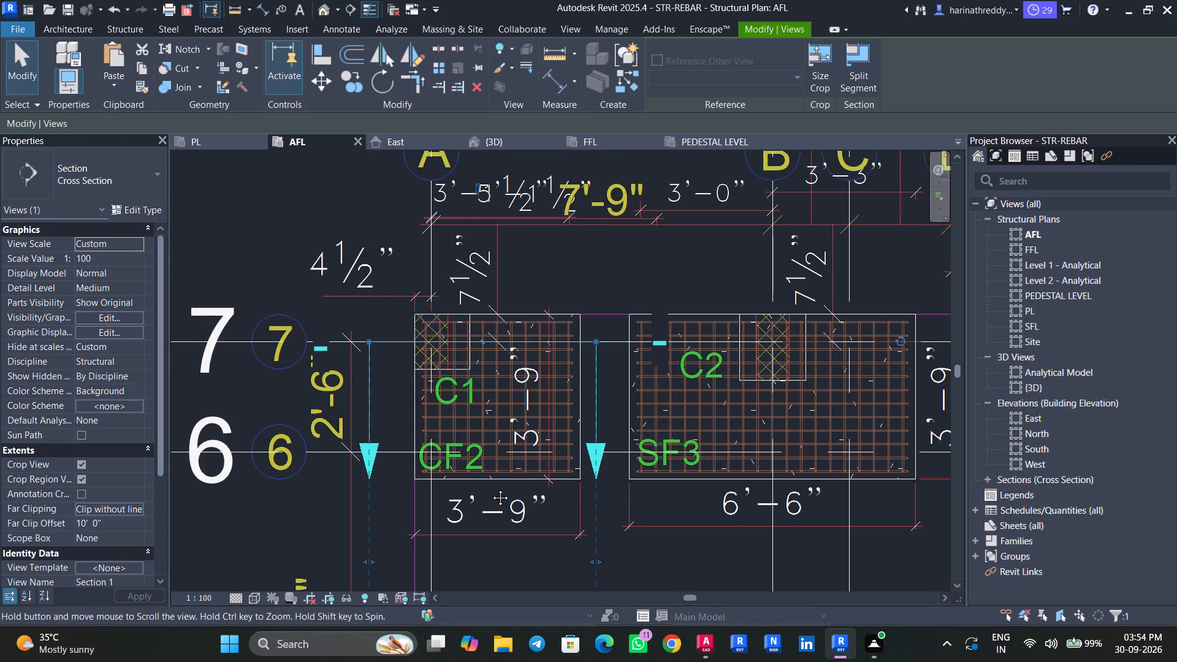
pyautogui.moveTo(491, 489); pyautogui.dragTo(460, 347, button='middle')
pyautogui.scroll(-3, 457, 352)
pyautogui.scroll(-1, 462, 455)
pyautogui.moveTo(460, 450); pyautogui.dragTo(450, 389, button='middle')
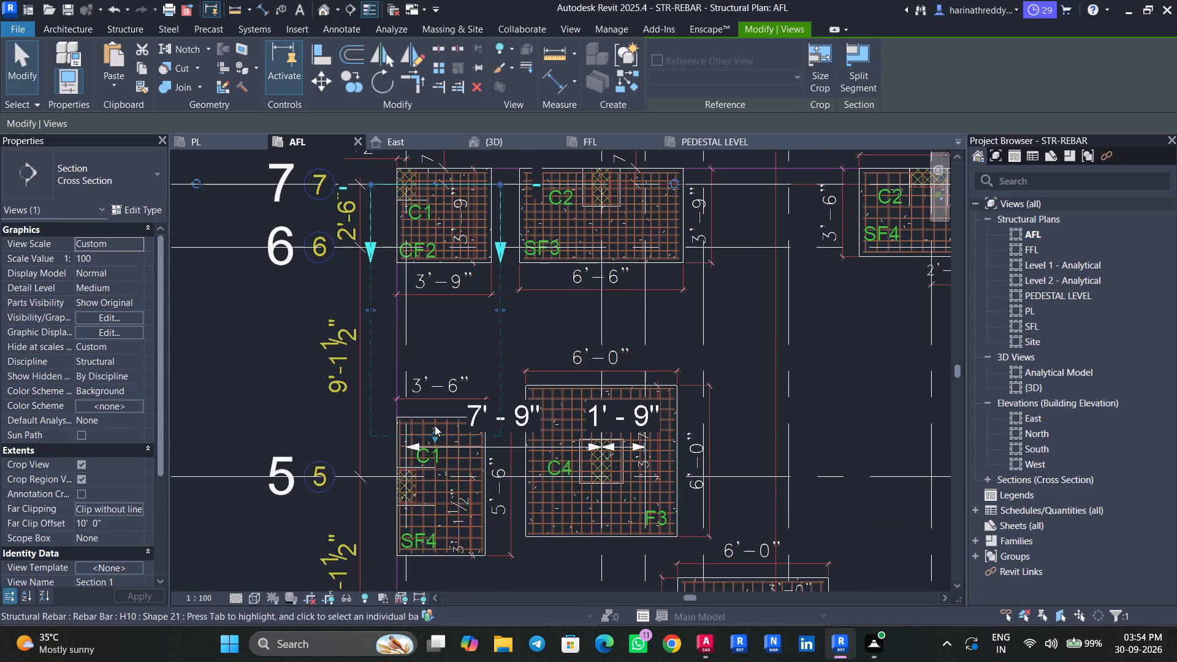
pyautogui.moveTo(435, 425); pyautogui.dragTo(438, 251)
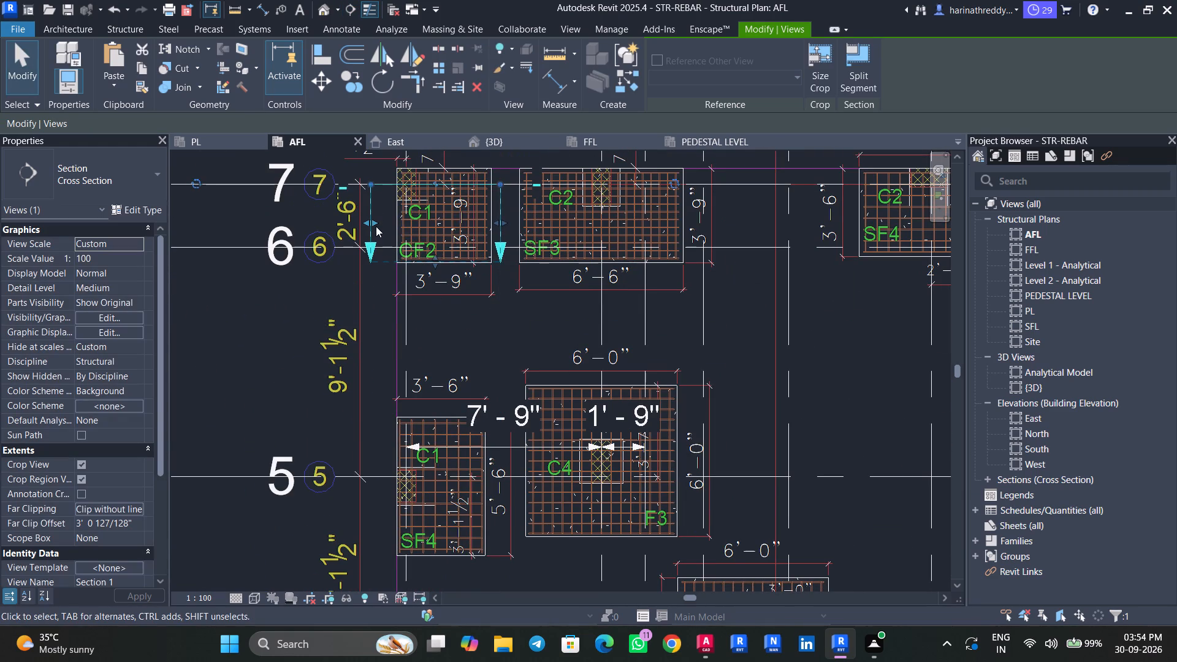
# Open the view of the new cross section through the CF2 footing.
pyautogui.rightClick(370, 231)
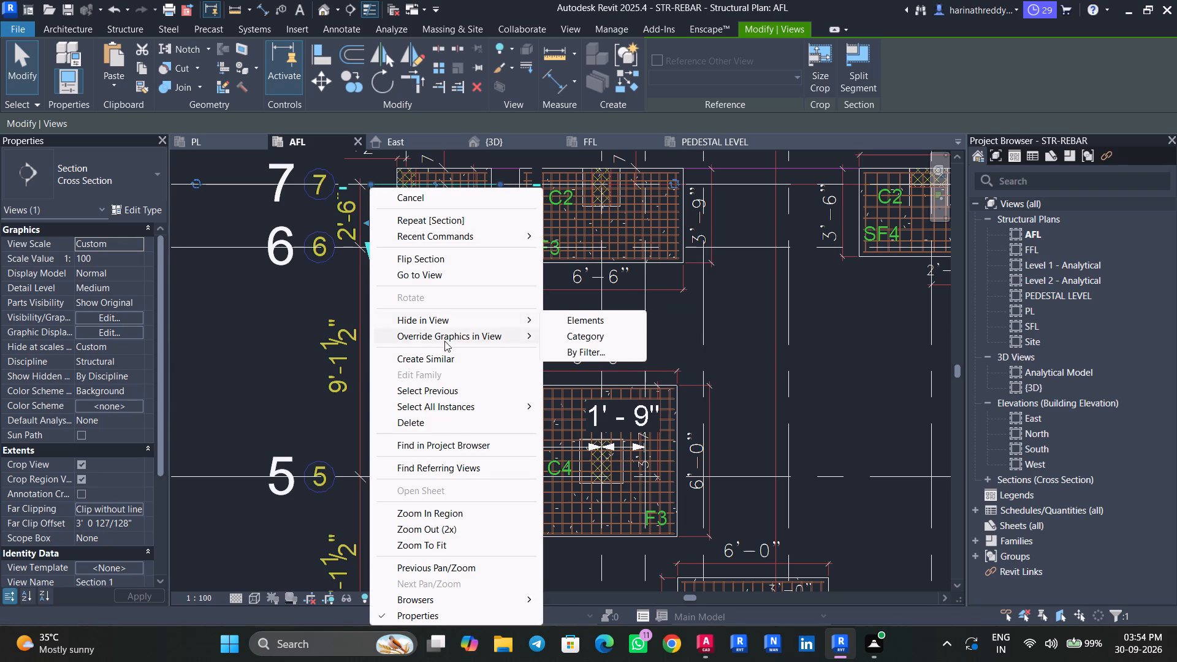
pyautogui.click(464, 276)
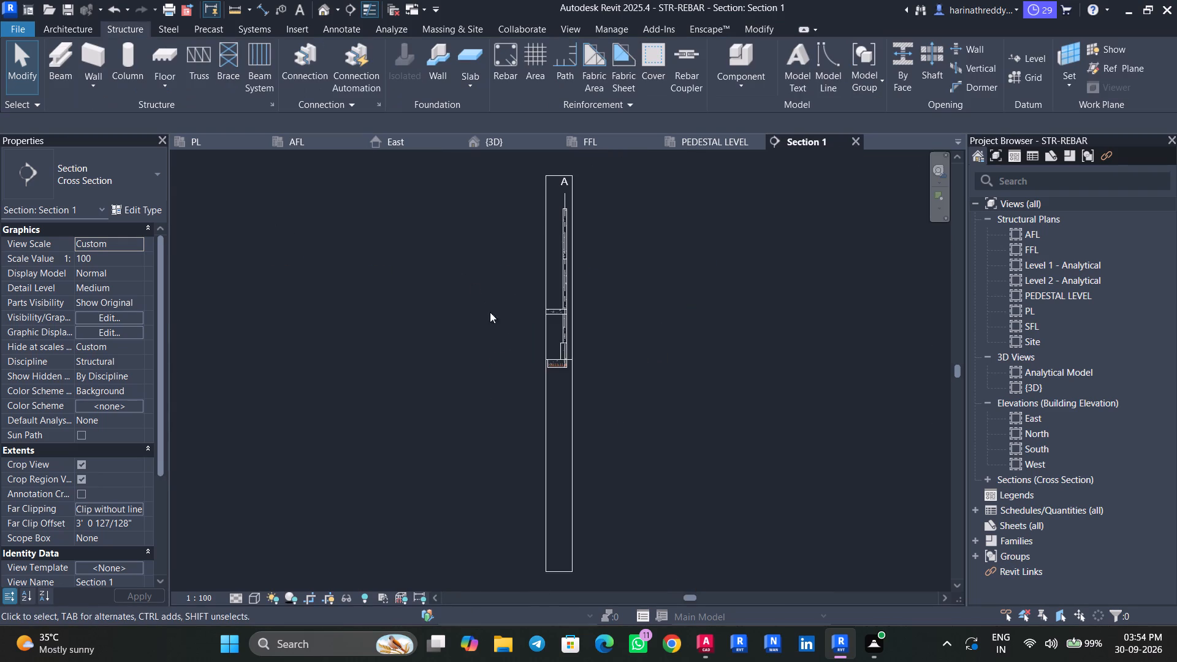
# Shorten the section's crop region by raising its bottom edge to just below the CF2 footing.
pyautogui.scroll(2, 584, 341)
pyautogui.scroll(-1, 584, 341)
pyautogui.scroll(11, 584, 341)
pyautogui.click(528, 364)
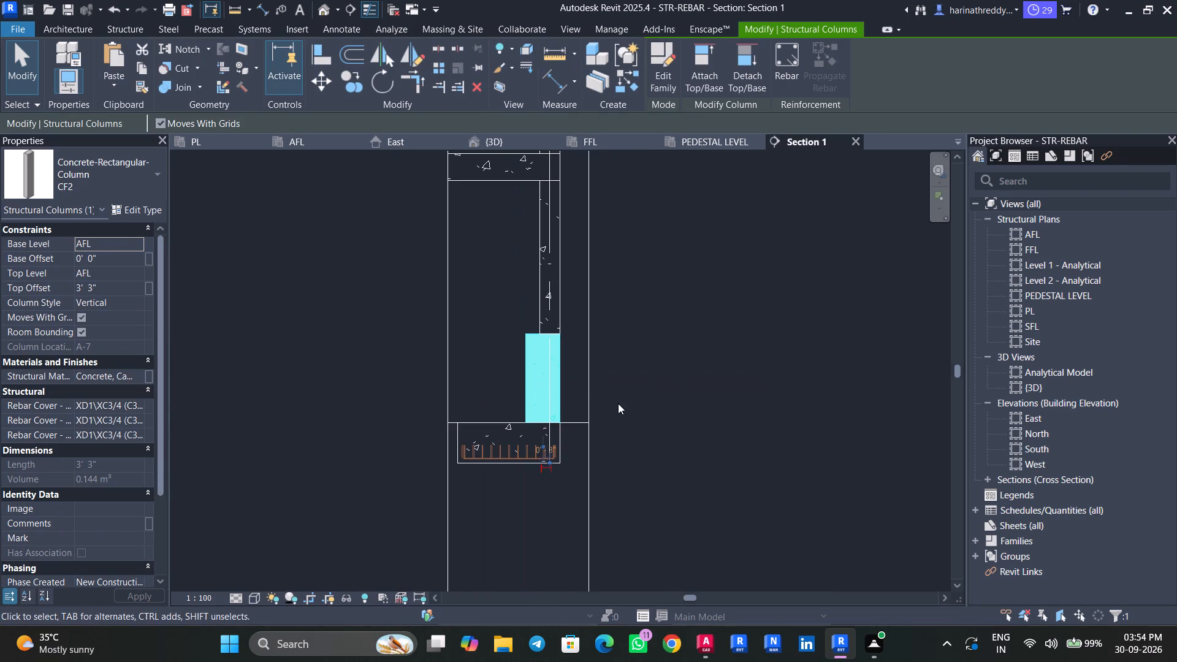
pyautogui.scroll(-3, 612, 393)
pyautogui.moveTo(625, 408); pyautogui.dragTo(588, 262, button='middle')
pyautogui.press('Escape')
pyautogui.press('Escape')
pyautogui.click(570, 425)
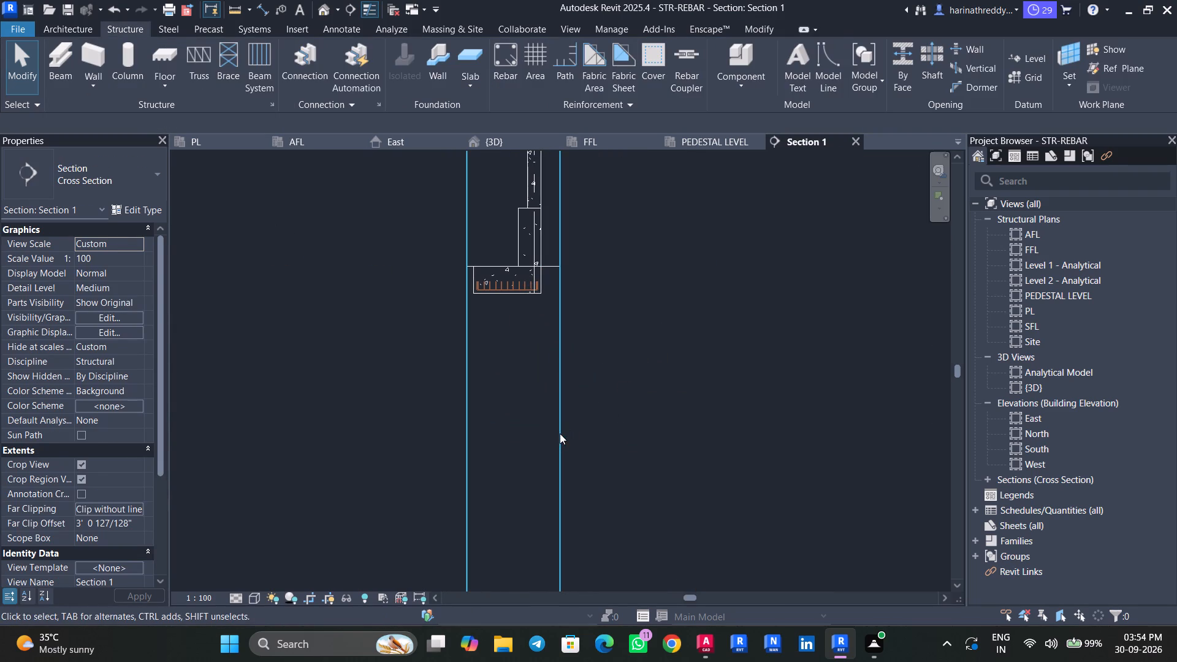
pyautogui.click(560, 433)
pyautogui.scroll(-4, 560, 435)
pyautogui.moveTo(586, 454); pyautogui.dragTo(576, 245, button='middle')
pyautogui.scroll(-2, 576, 386)
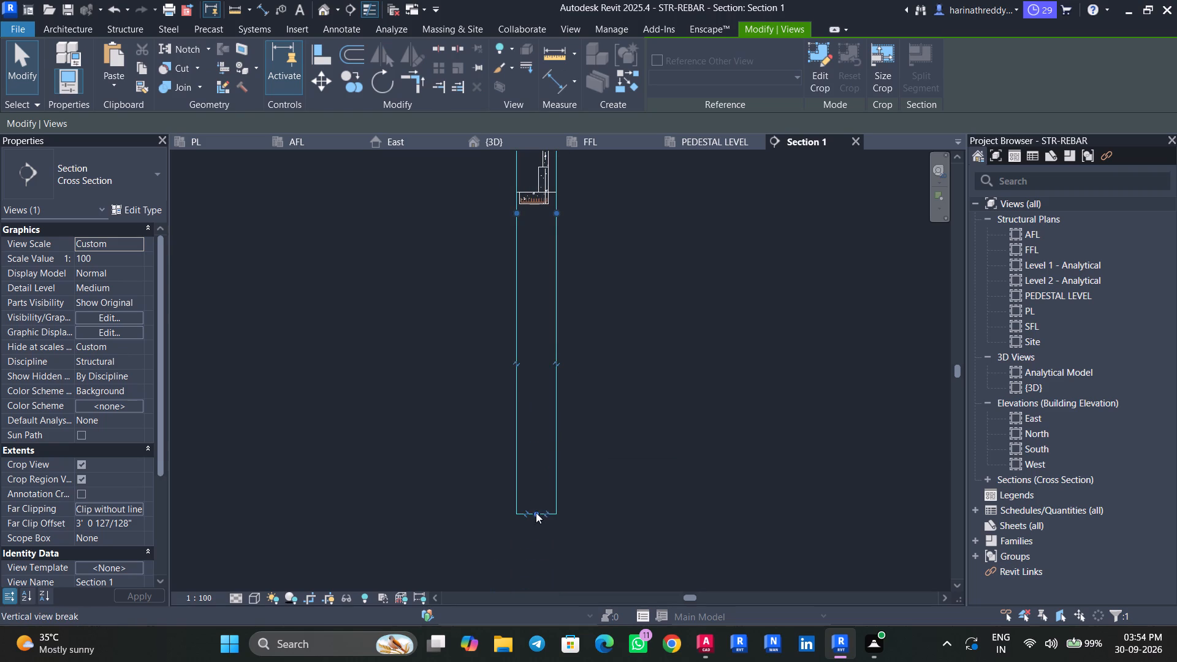
pyautogui.moveTo(536, 512); pyautogui.dragTo(551, 221)
pyautogui.scroll(3, 564, 197)
pyautogui.moveTo(564, 197); pyautogui.dragTo(613, 419, button='middle')
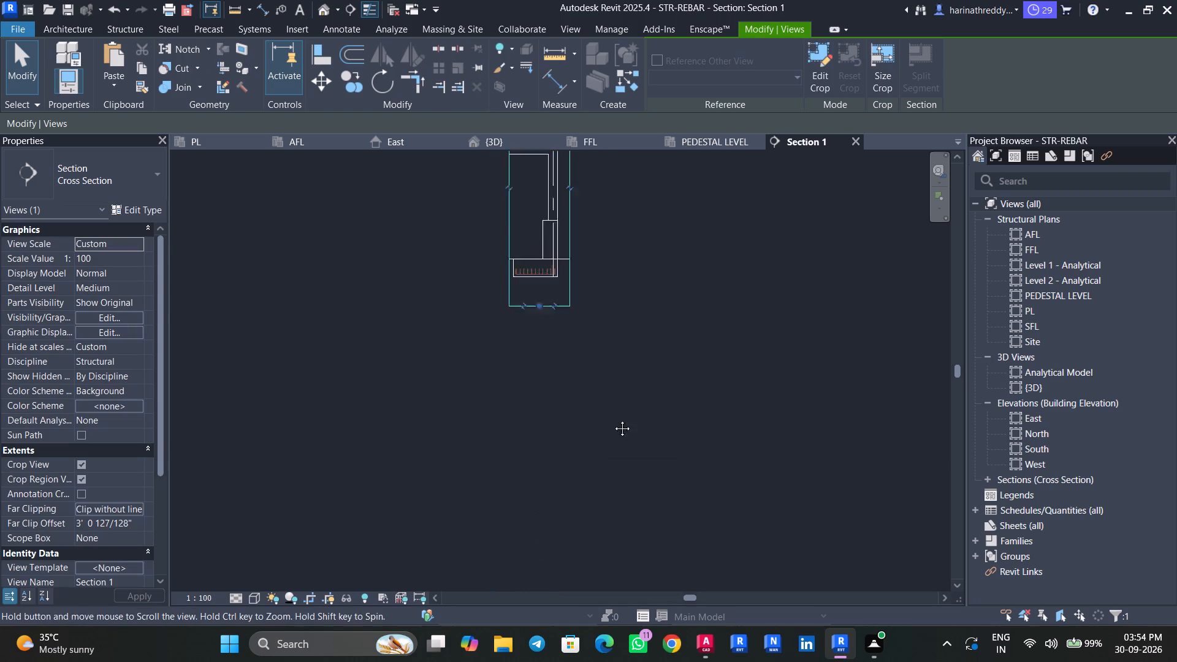
pyautogui.moveTo(613, 419); pyautogui.dragTo(622, 454, button='middle')
# Lower the top edge of the section's crop region onto the column above the CF2 pedestal.
pyautogui.click(546, 208)
pyautogui.moveTo(549, 204); pyautogui.dragTo(550, 408, button='middle')
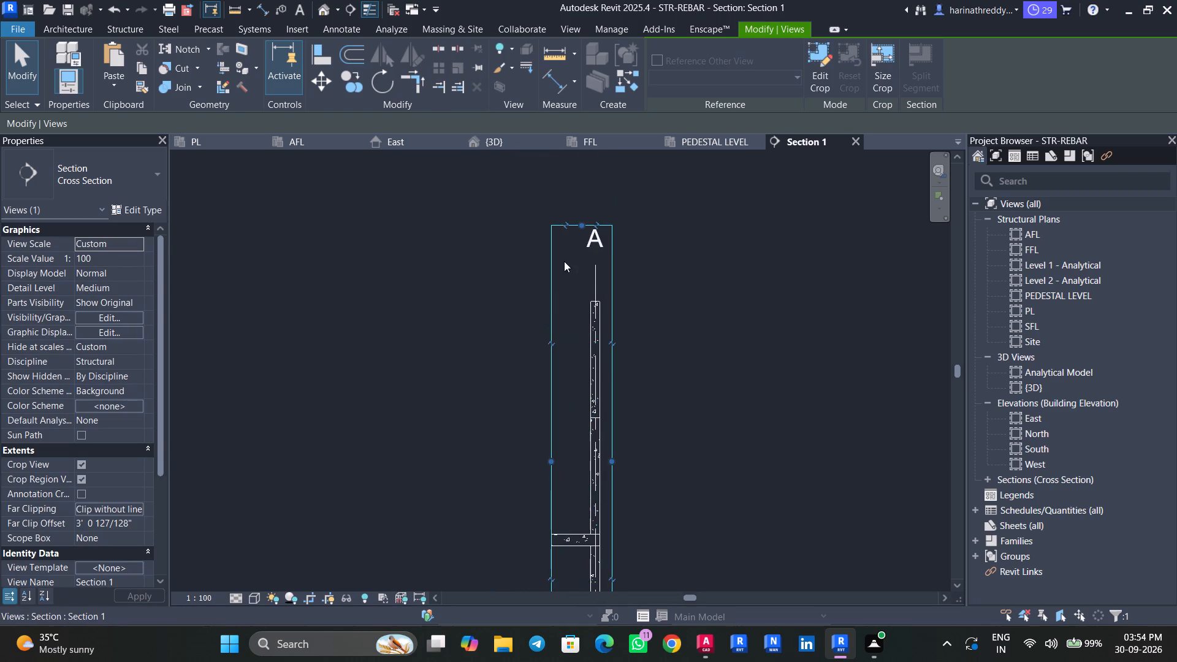
pyautogui.moveTo(576, 227); pyautogui.dragTo(587, 577)
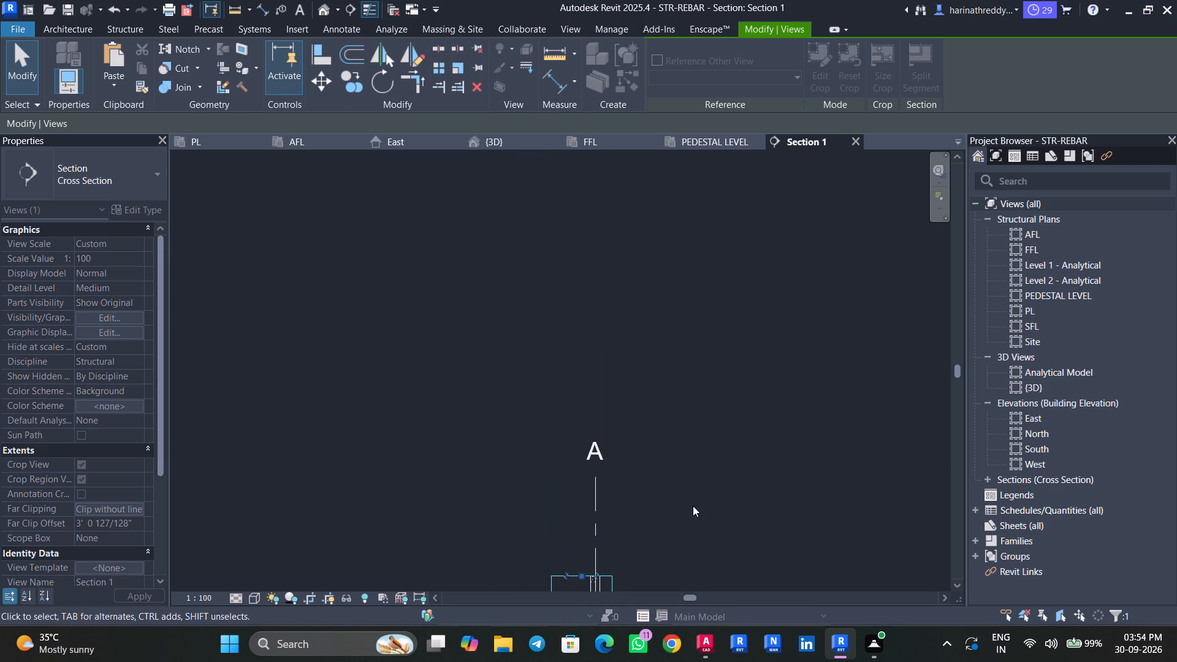
pyautogui.moveTo(693, 506); pyautogui.dragTo(696, 275, button='middle')
pyautogui.scroll(11, 592, 420)
# Add a rebar cover setting named PEDESTAL with a 50 mm cover.
pyautogui.click(594, 363)
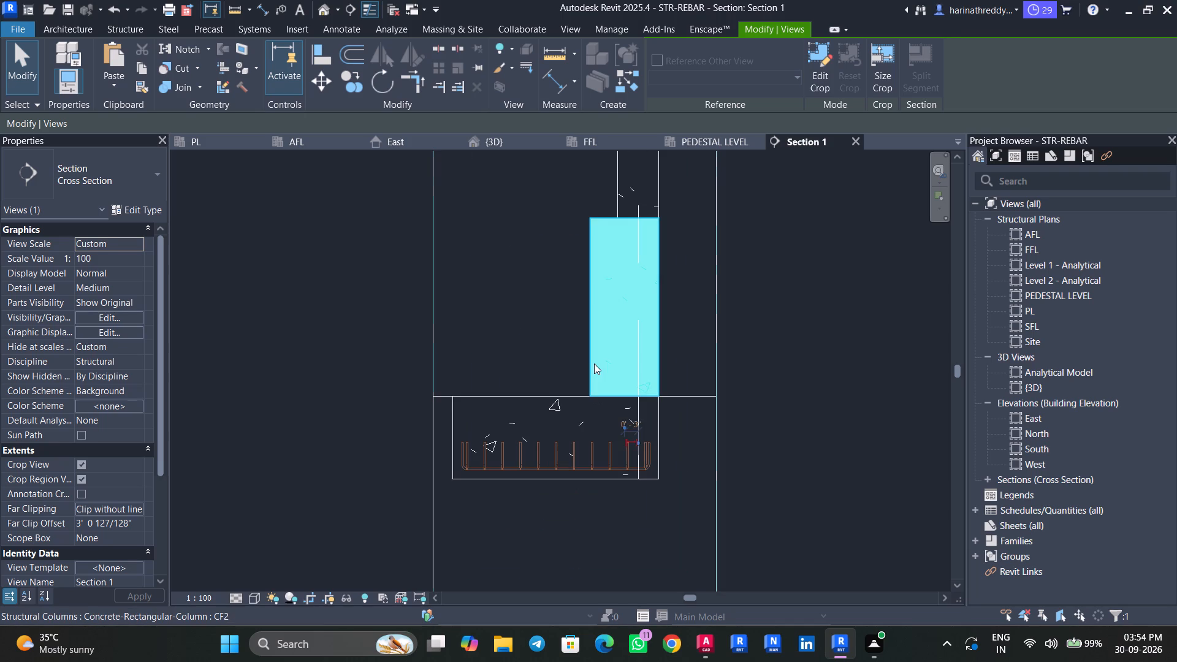
pyautogui.scroll(3, 594, 363)
pyautogui.moveTo(593, 363); pyautogui.dragTo(450, 368, button='middle')
pyautogui.moveTo(465, 350); pyautogui.dragTo(500, 486, button='middle')
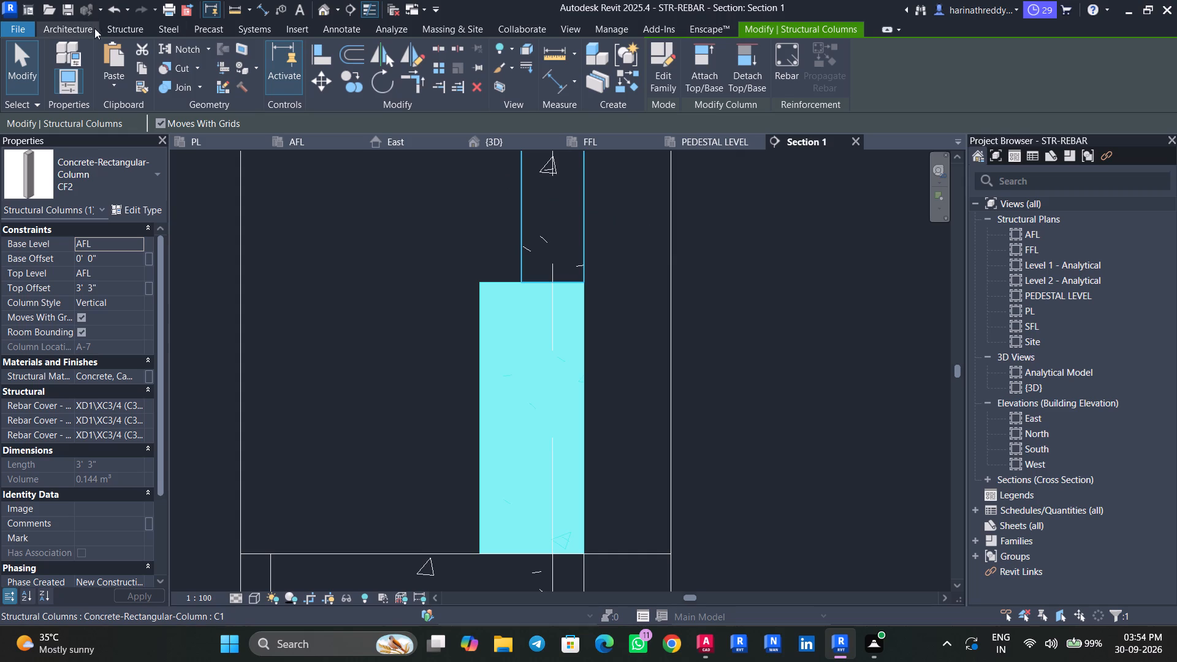
pyautogui.click(125, 26)
pyautogui.click(641, 83)
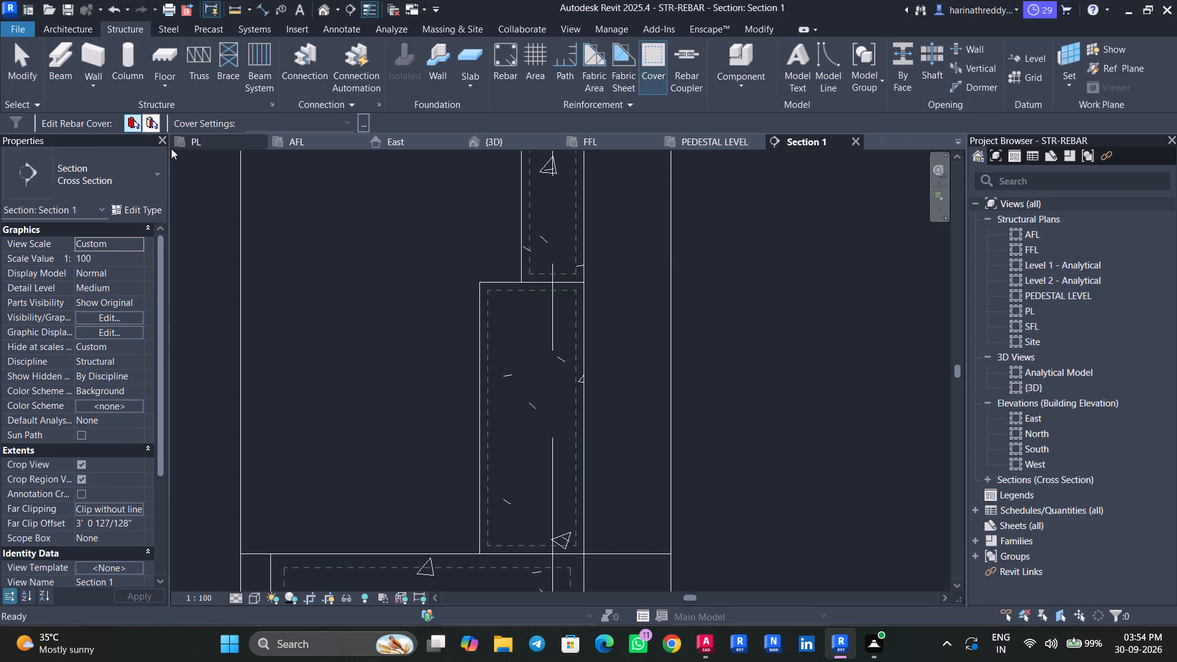
pyautogui.click(366, 124)
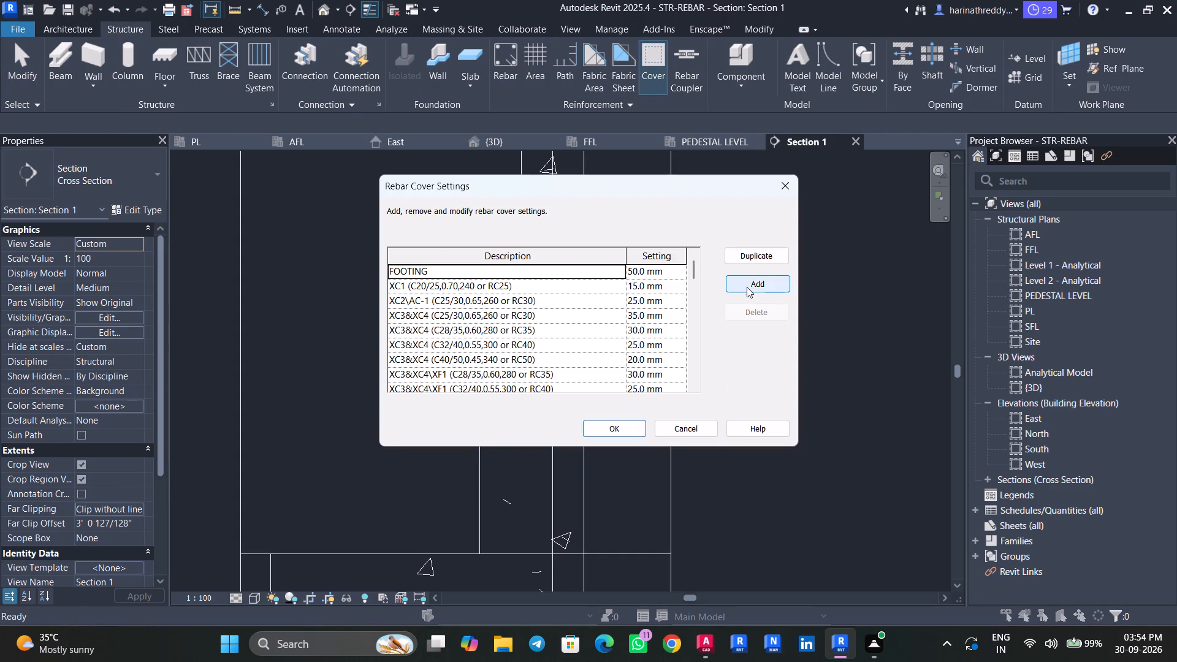
pyautogui.click(748, 285)
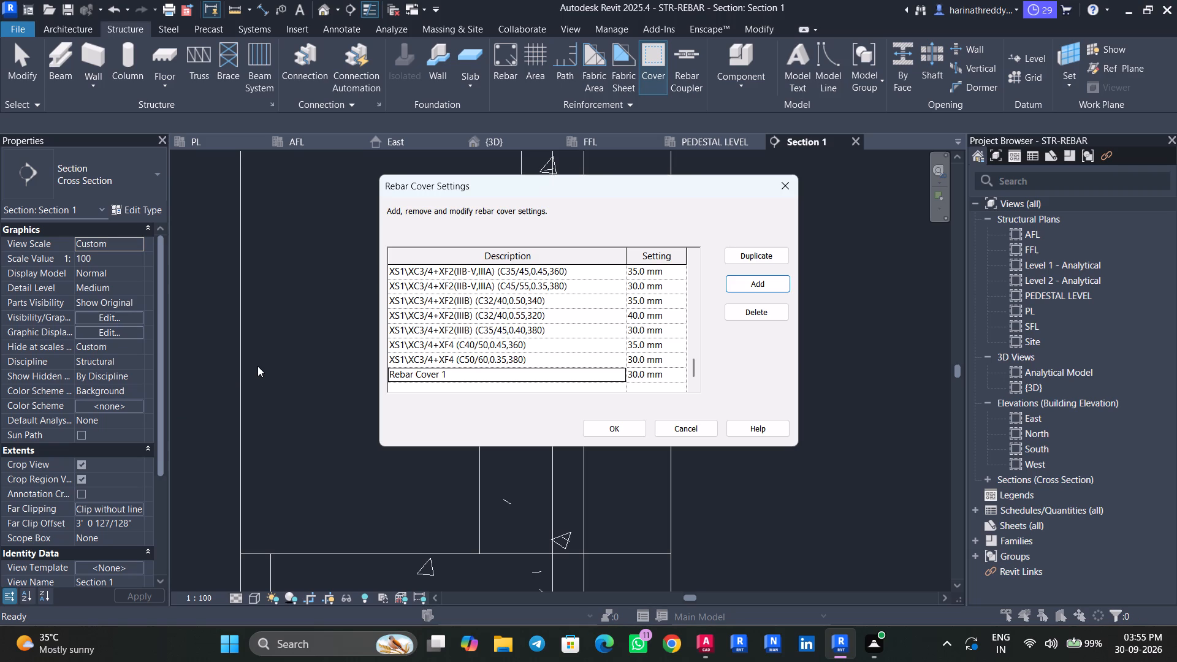
pyautogui.click(508, 379)
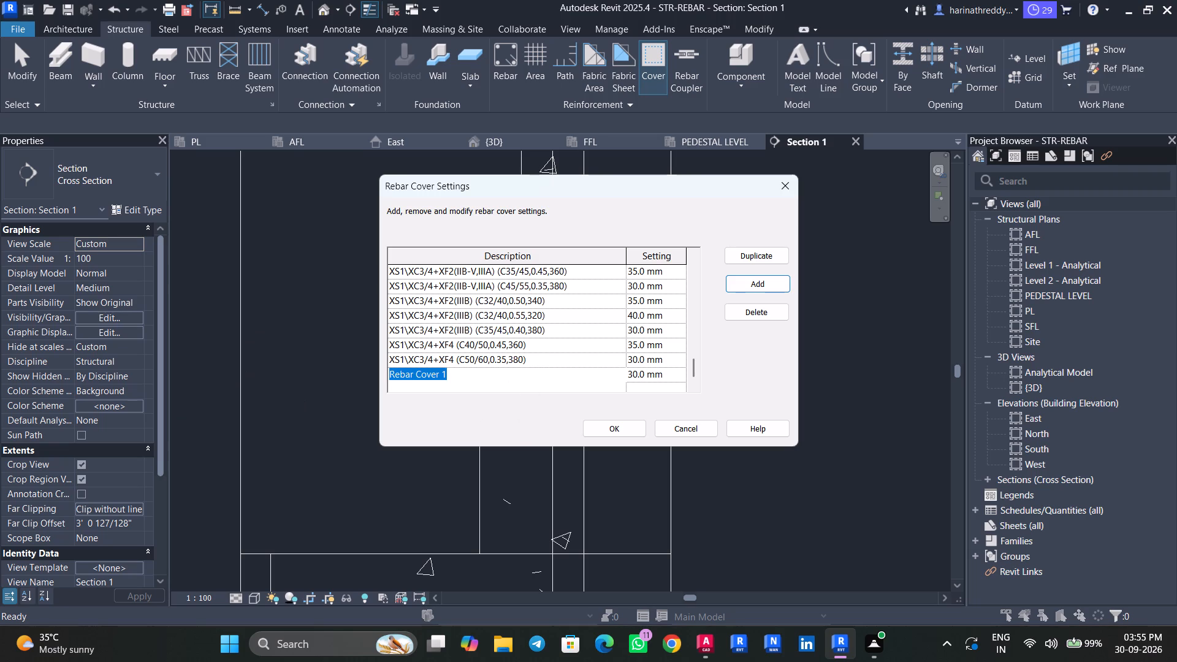
pyautogui.write('PEDEST')
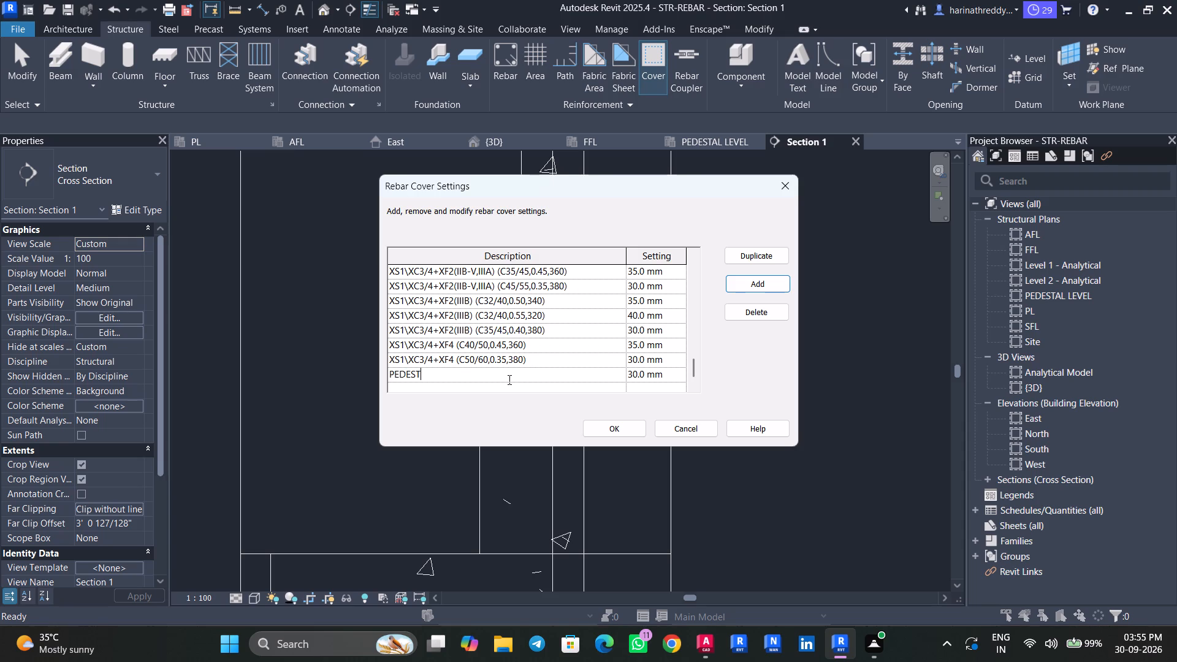
pyautogui.write('AL')
pyautogui.click(633, 381)
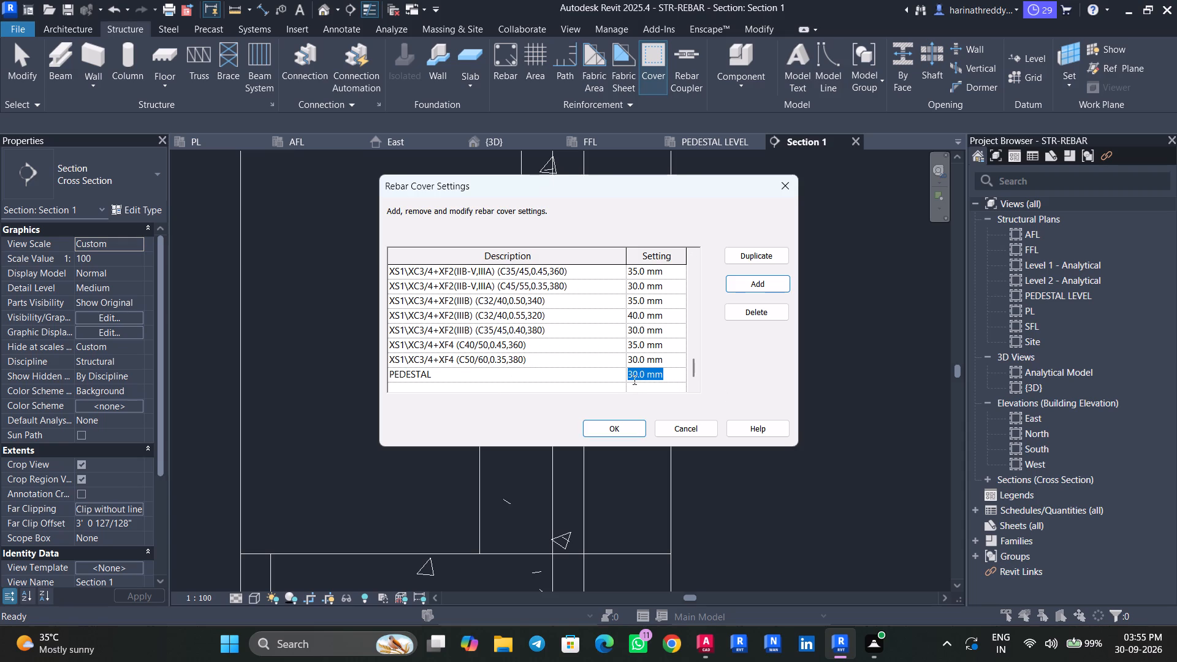
pyautogui.press('5')
pyautogui.press('0')
pyautogui.press('Return')
pyautogui.click(616, 429)
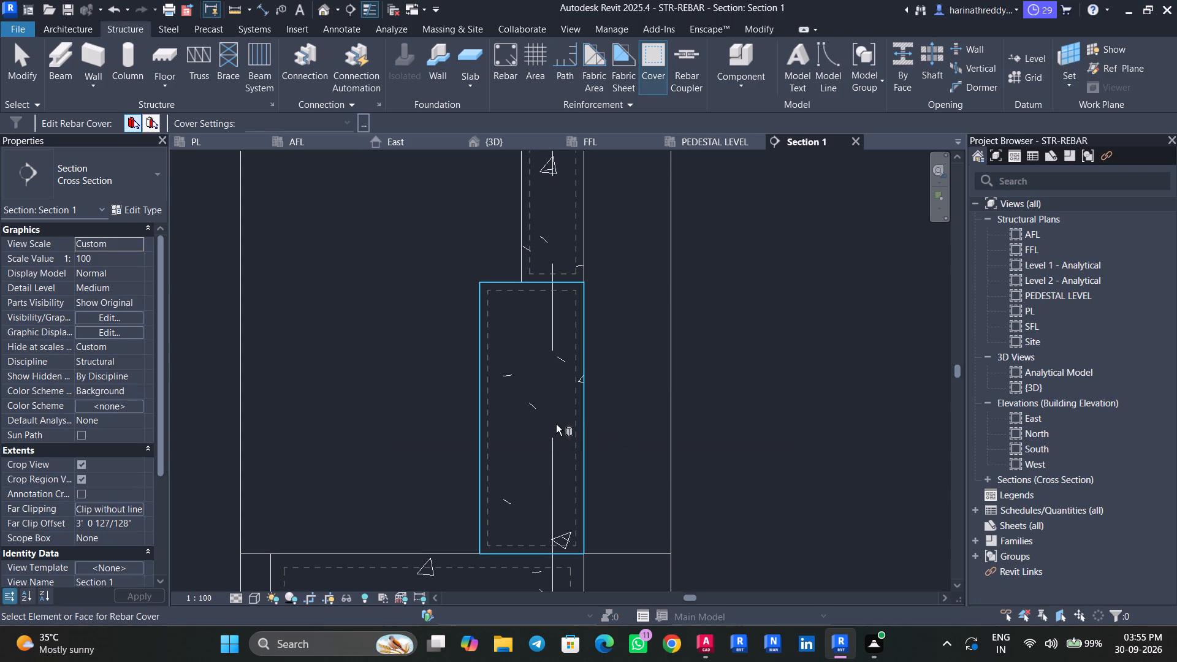
# Assign the PEDESTAL <50 mm> rebar cover to the CF2 pedestal column.
pyautogui.click(556, 424)
pyautogui.click(319, 131)
pyautogui.scroll(9, 302, 191)
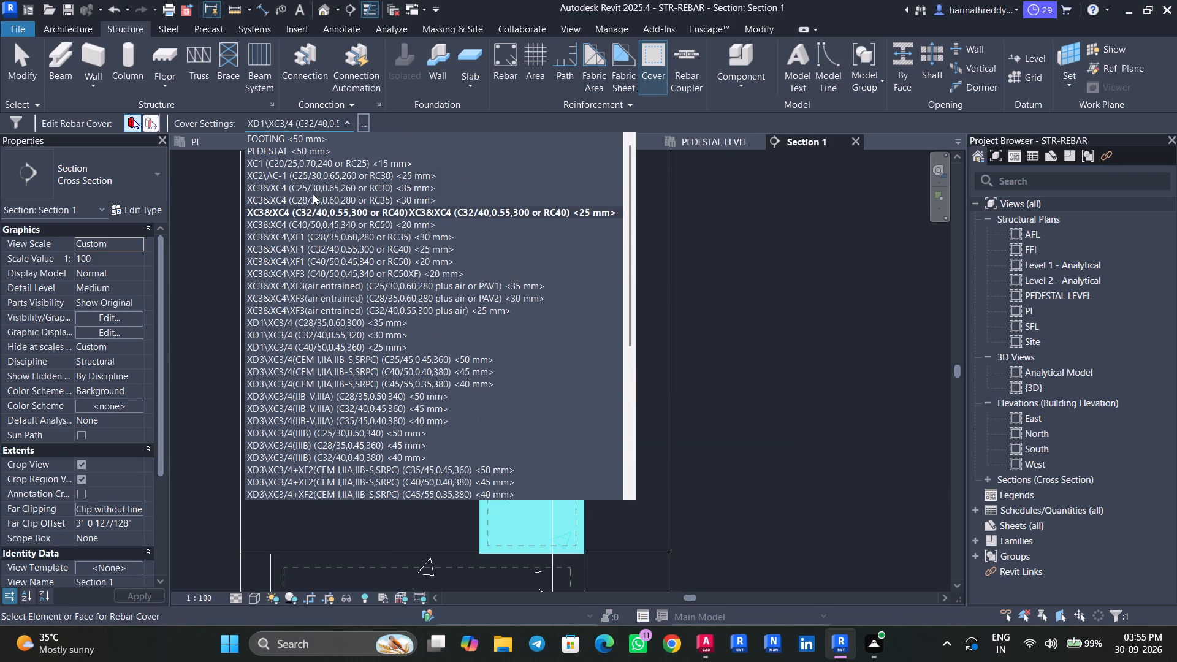
pyautogui.scroll(4, 313, 194)
pyautogui.click(313, 155)
pyautogui.press('Escape')
pyautogui.press('Escape')
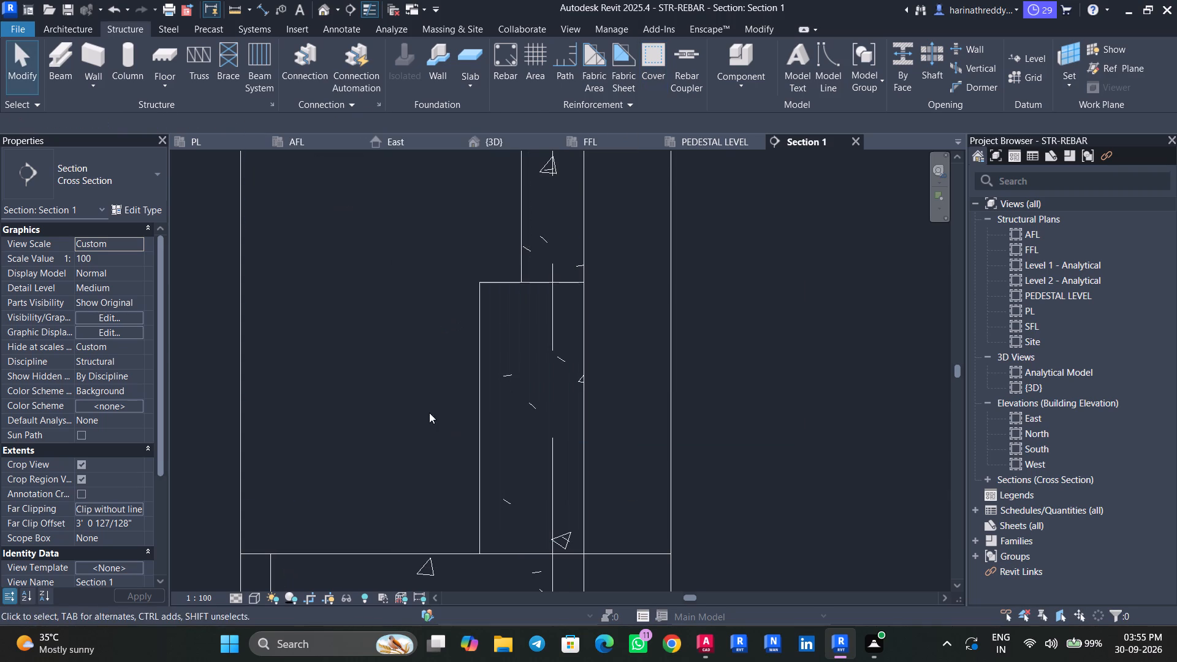
# Start a sketched rebar hosted by the CF2 pedestal column.
pyautogui.moveTo(431, 410); pyautogui.dragTo(451, 285, button='middle')
pyautogui.click(516, 312)
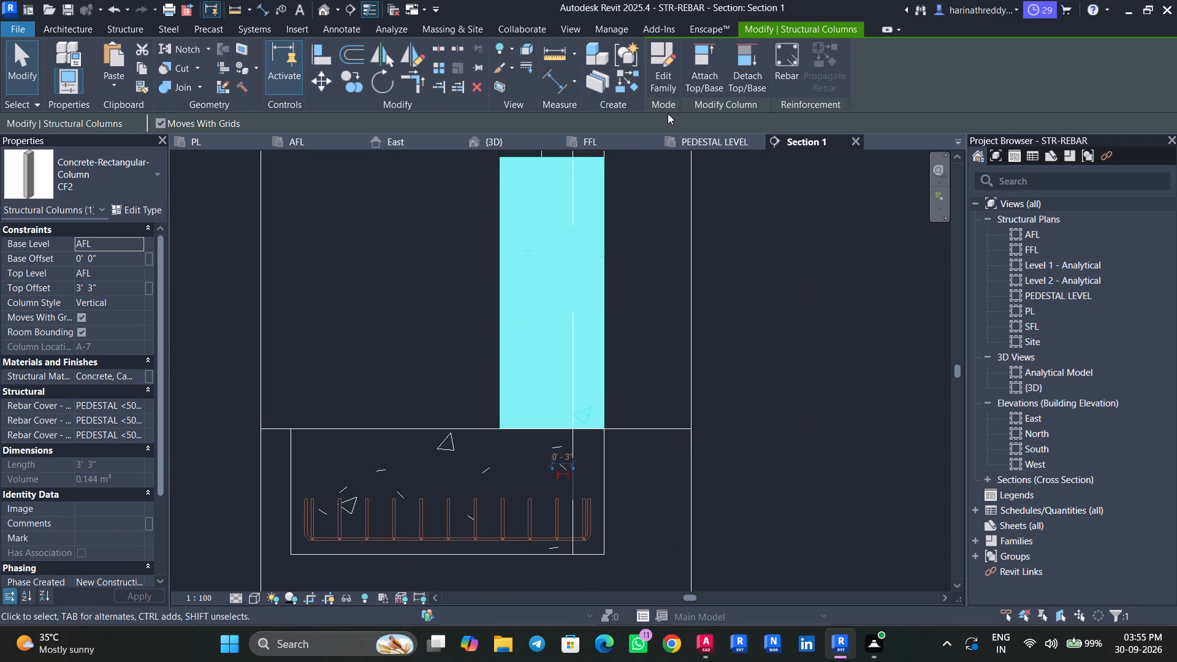
pyautogui.click(798, 86)
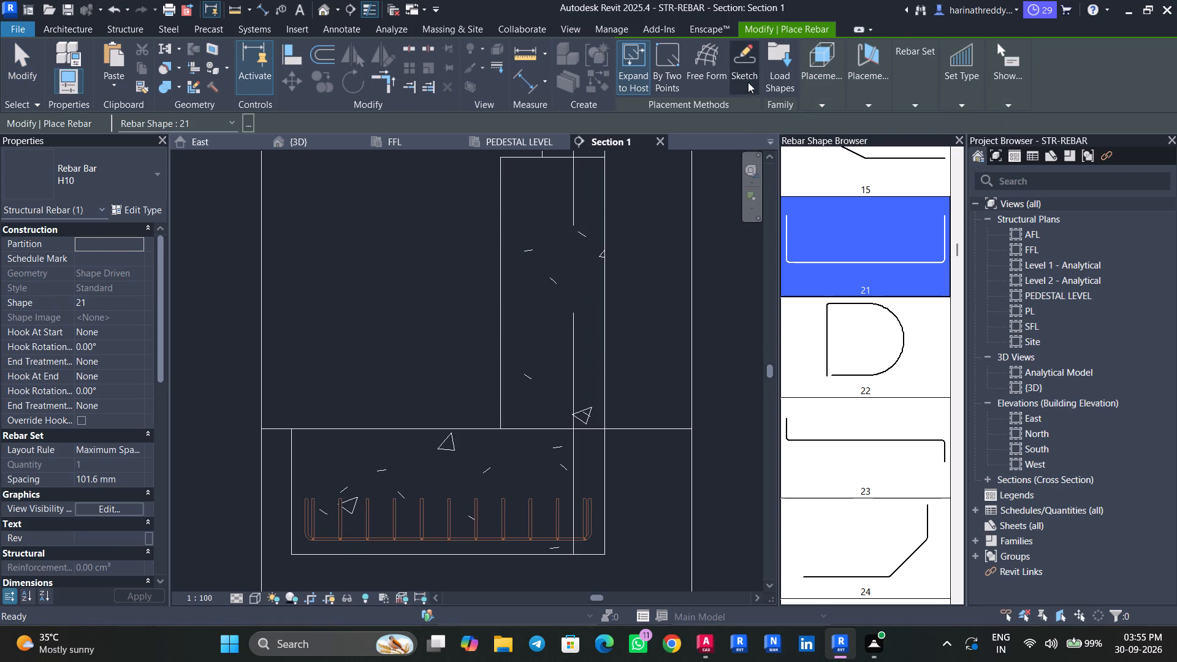
pyautogui.click(748, 82)
pyautogui.click(506, 363)
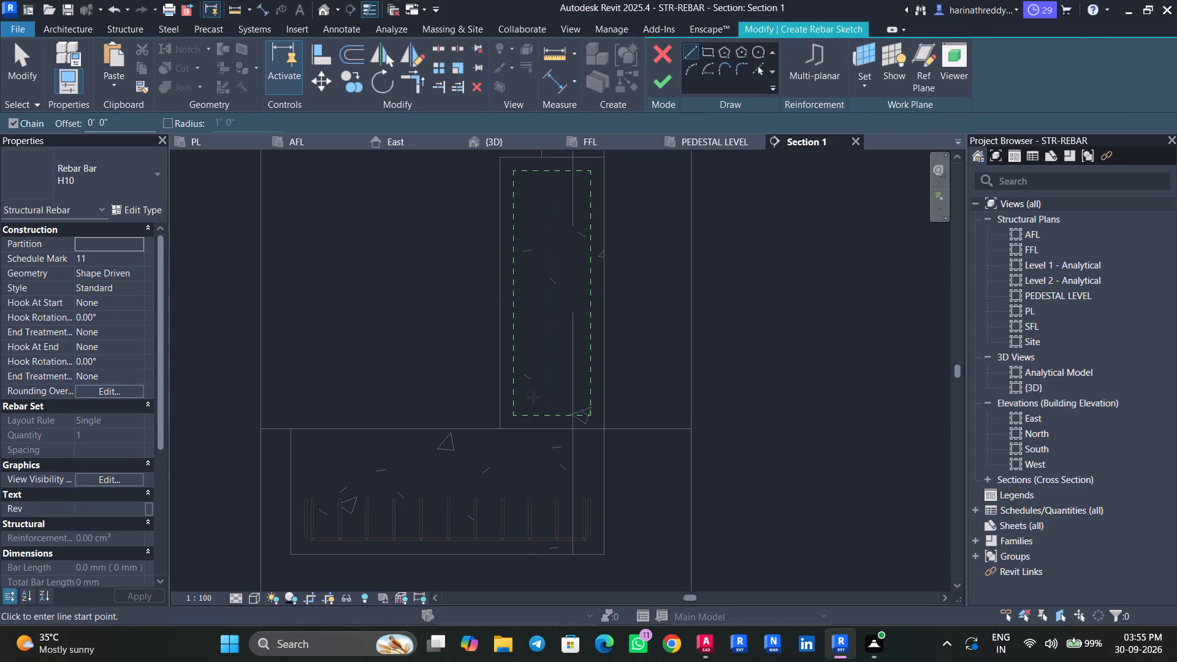
# Place AutoCAD and Revit side by side, with the pedestal and footing of Section 1 in view.
pyautogui.click(695, 642)
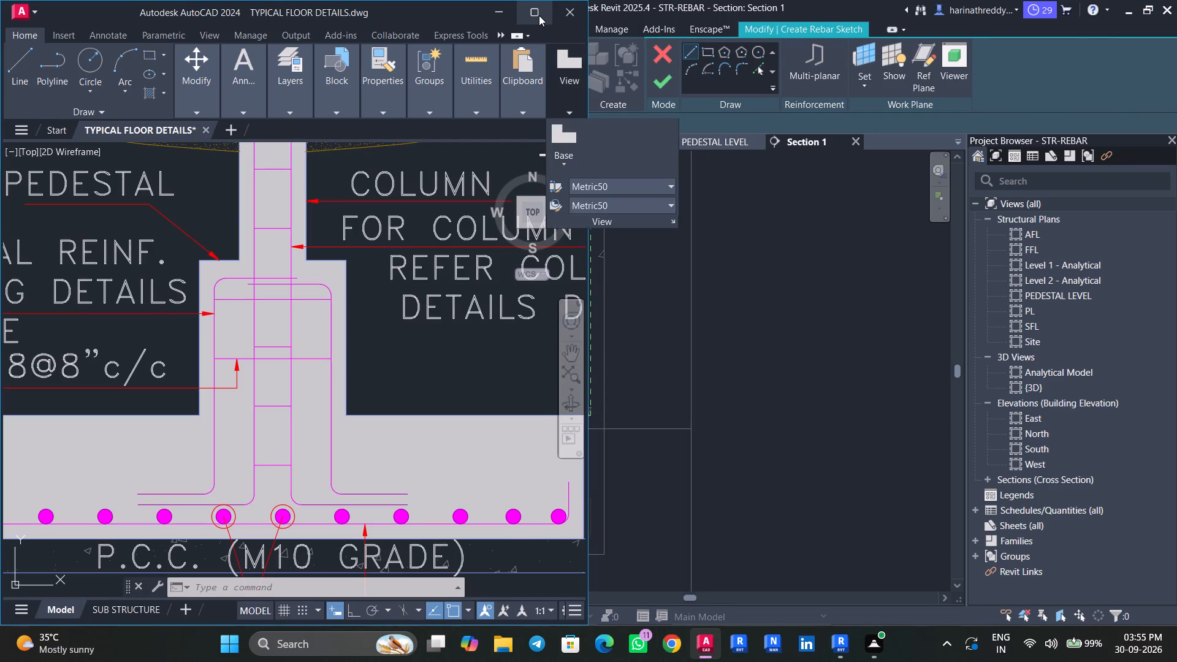
pyautogui.click(473, 58)
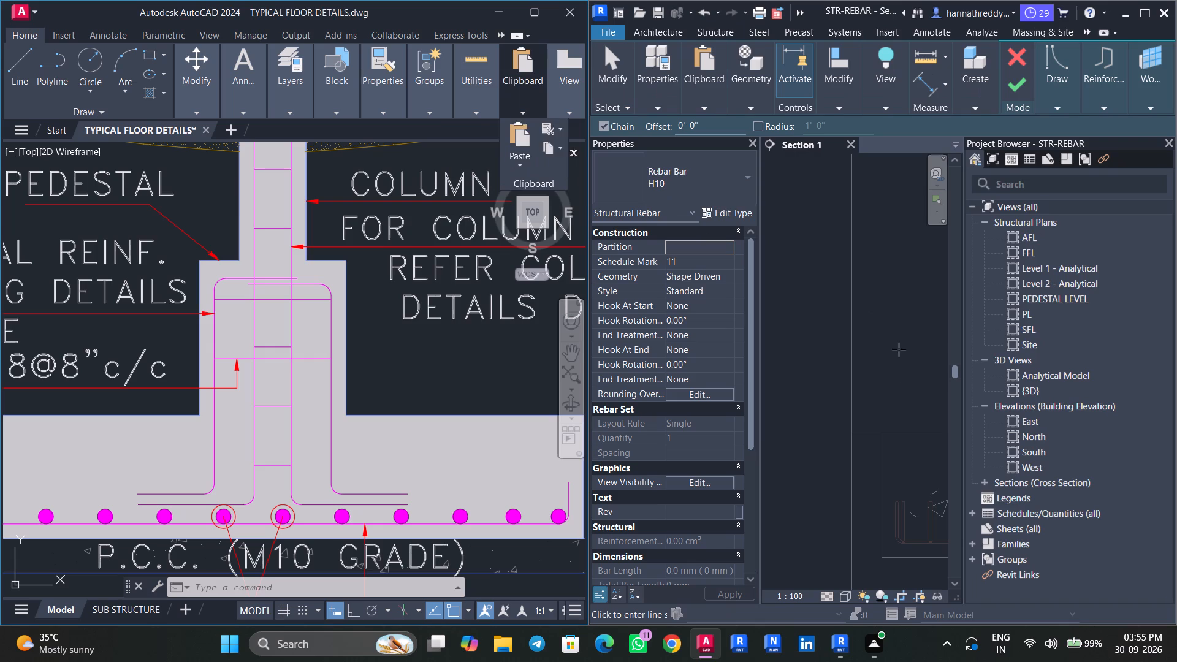
pyautogui.moveTo(875, 384); pyautogui.dragTo(658, 340, button='middle')
pyautogui.scroll(-3, 785, 372)
pyautogui.scroll(-9, 853, 409)
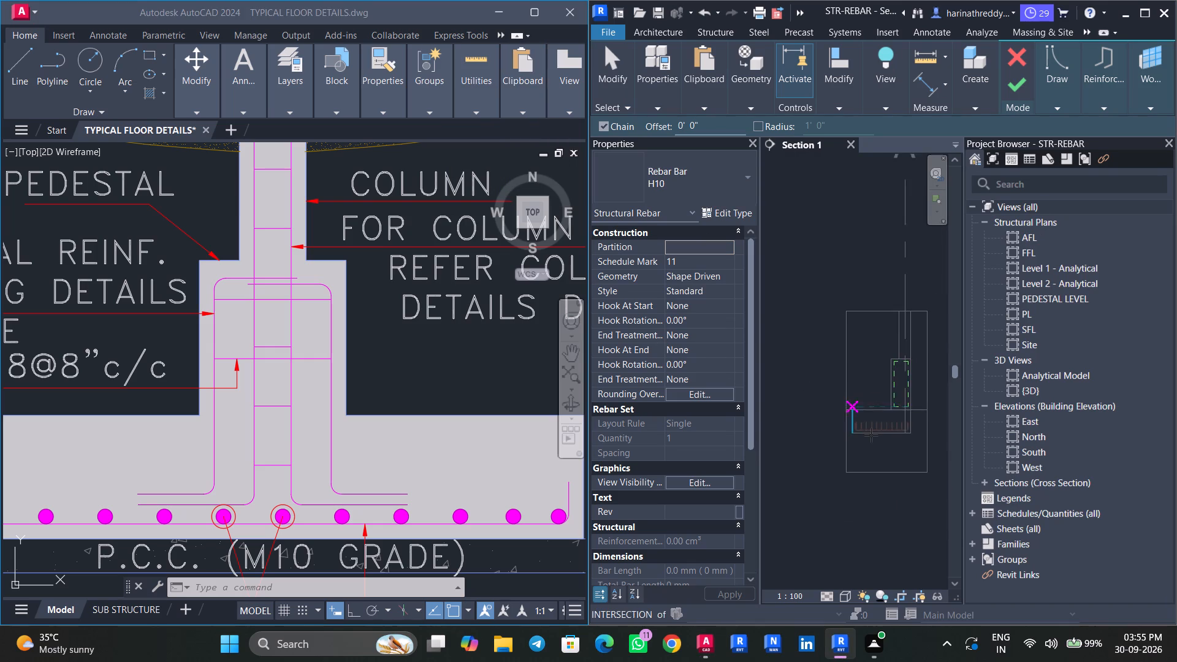
pyautogui.moveTo(871, 435); pyautogui.dragTo(823, 477, button='middle')
pyautogui.scroll(8, 855, 439)
pyautogui.moveTo(846, 450); pyautogui.dragTo(857, 427, button='middle')
pyautogui.scroll(2, 814, 485)
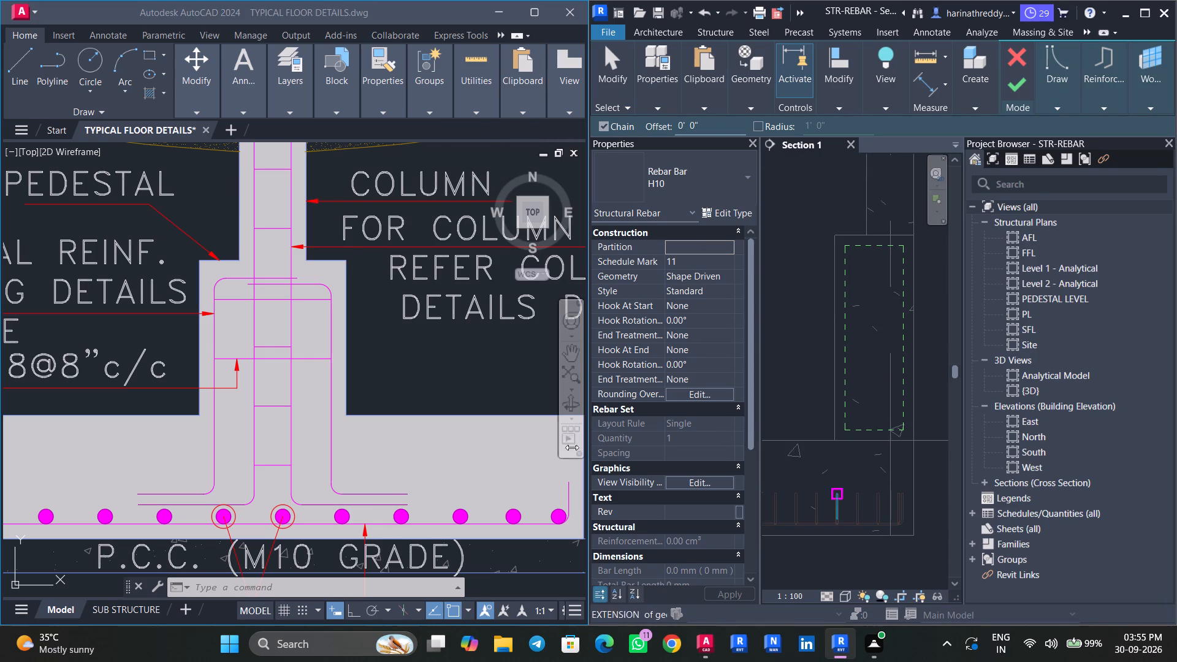
# Examine the pedestal bars and their bends in the AutoCAD typical section of the corner footing.
pyautogui.scroll(-5, 378, 430)
pyautogui.moveTo(430, 453); pyautogui.dragTo(213, 456, button='middle')
pyautogui.moveTo(496, 484); pyautogui.dragTo(249, 481, button='middle')
pyautogui.scroll(2, 443, 424)
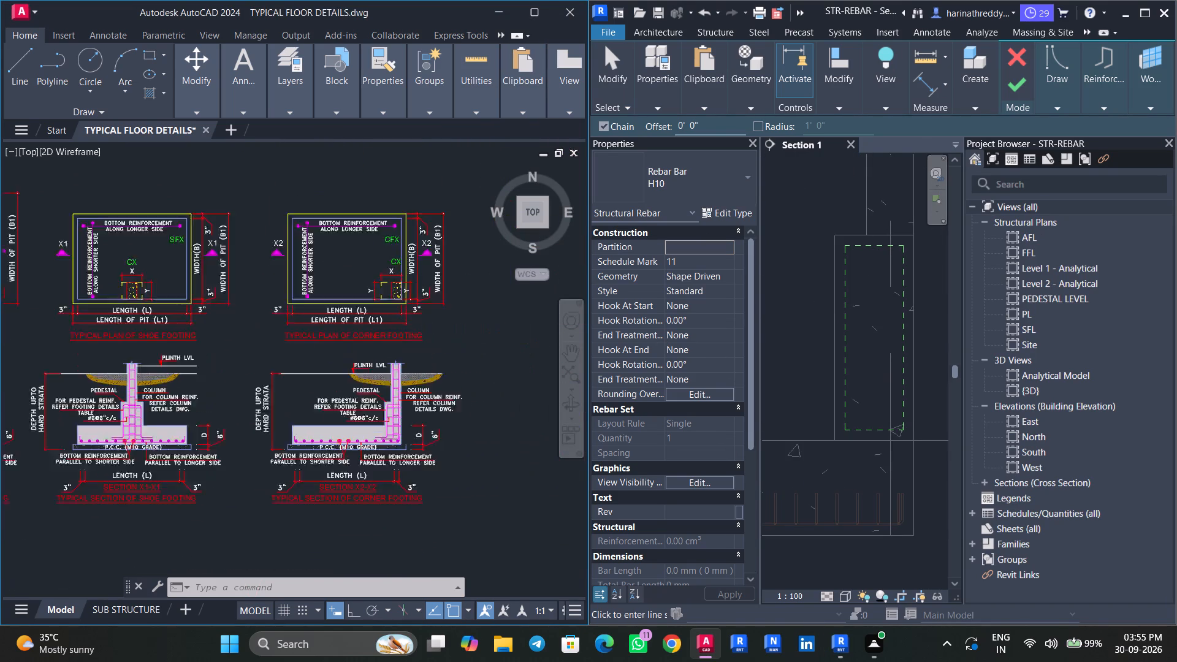
pyautogui.scroll(2, 443, 424)
pyautogui.scroll(1, 309, 445)
pyautogui.moveTo(309, 445); pyautogui.dragTo(377, 482, button='middle')
pyautogui.moveTo(329, 491); pyautogui.dragTo(373, 489, button='middle')
pyautogui.moveTo(333, 492); pyautogui.dragTo(365, 484, button='middle')
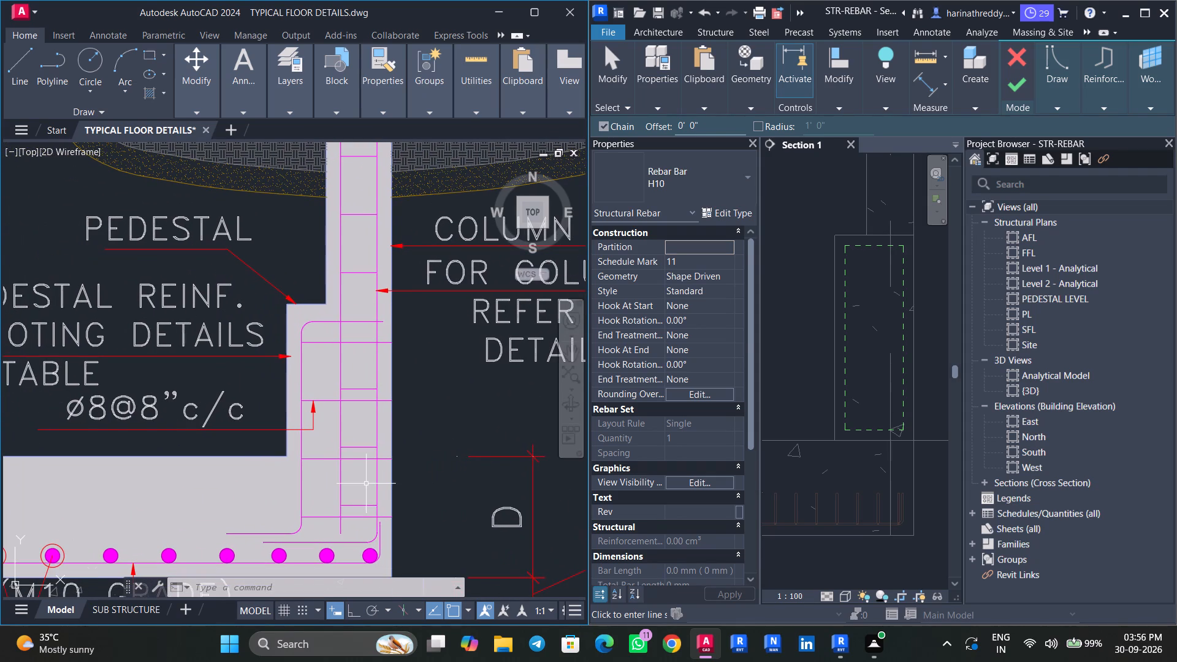
pyautogui.scroll(1, 365, 484)
pyautogui.moveTo(364, 483); pyautogui.dragTo(354, 458, button='middle')
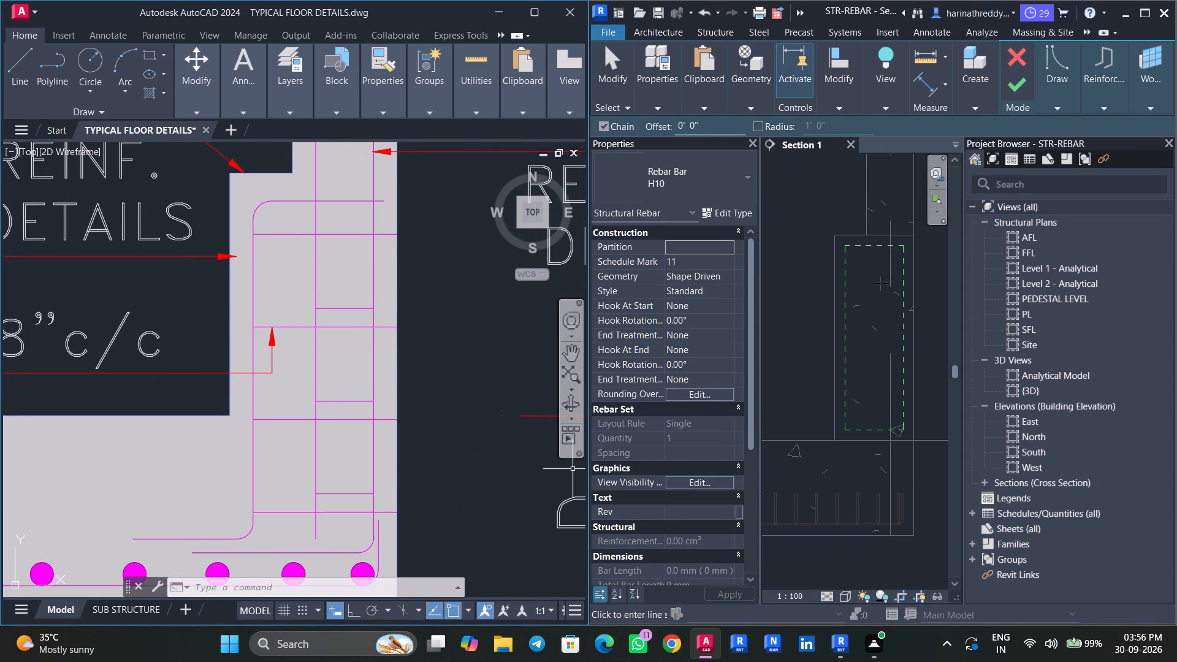
# Sketch the pedestal bar's top leg about 9 3/4 inches long and its vertical leg about 1240 mm down to the footing's bottom bars.
pyautogui.scroll(1, 885, 267)
pyautogui.moveTo(885, 267); pyautogui.dragTo(885, 279, button='middle')
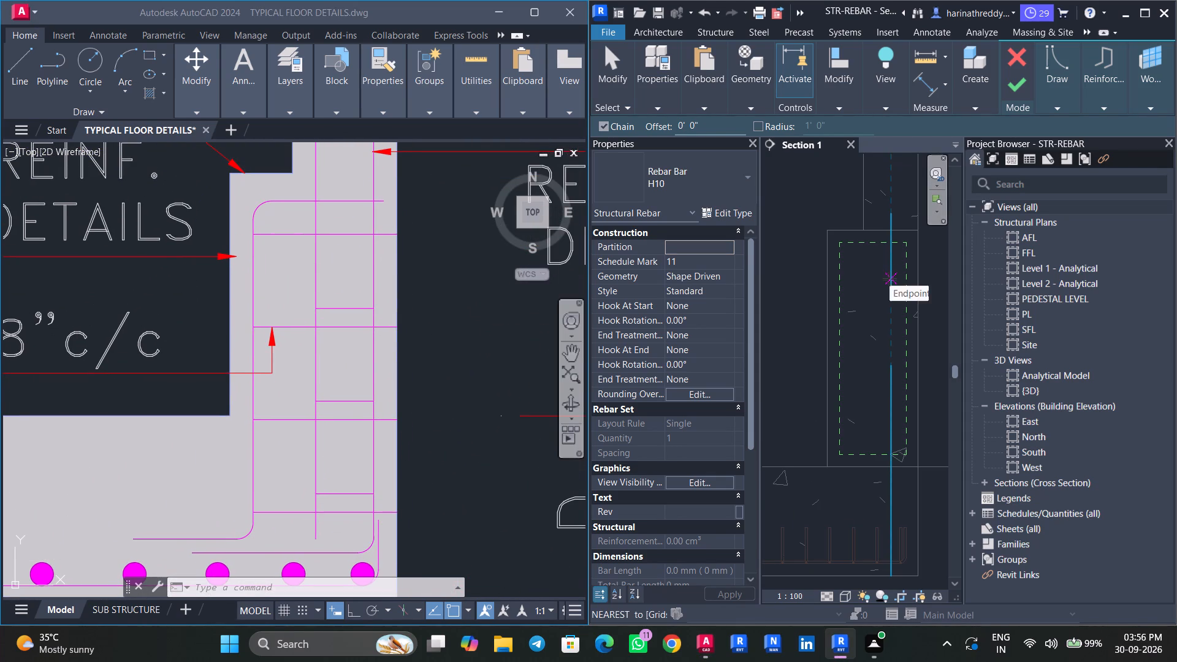
pyautogui.scroll(4, 898, 262)
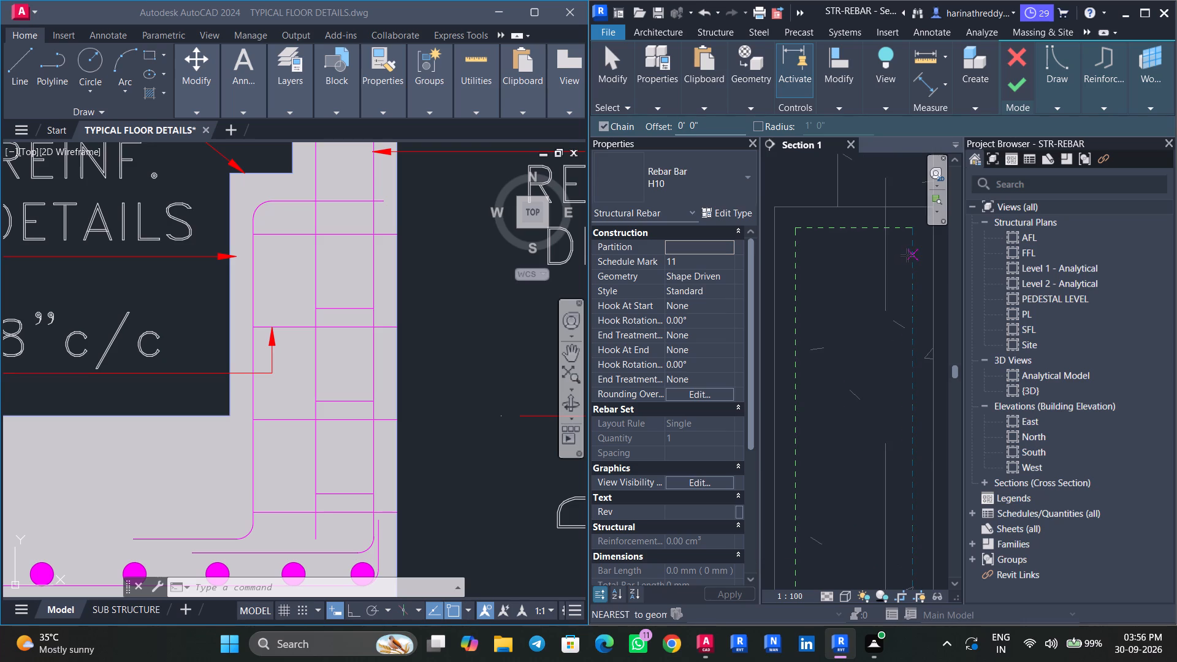
pyautogui.click(910, 260)
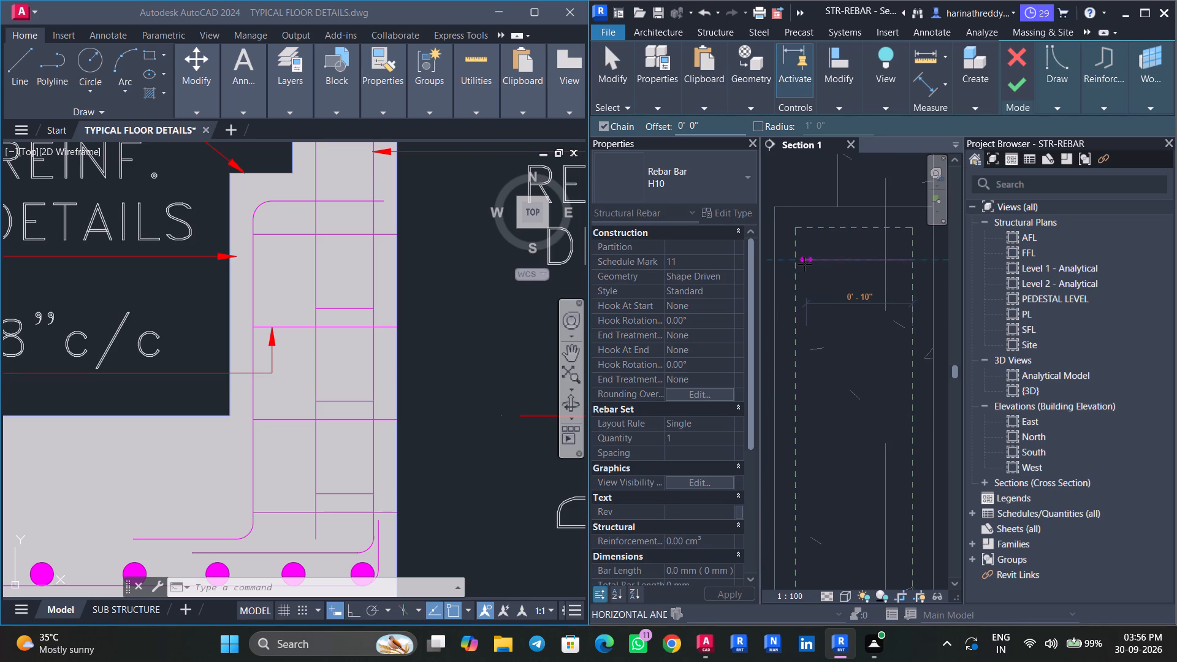
pyautogui.scroll(3, 807, 264)
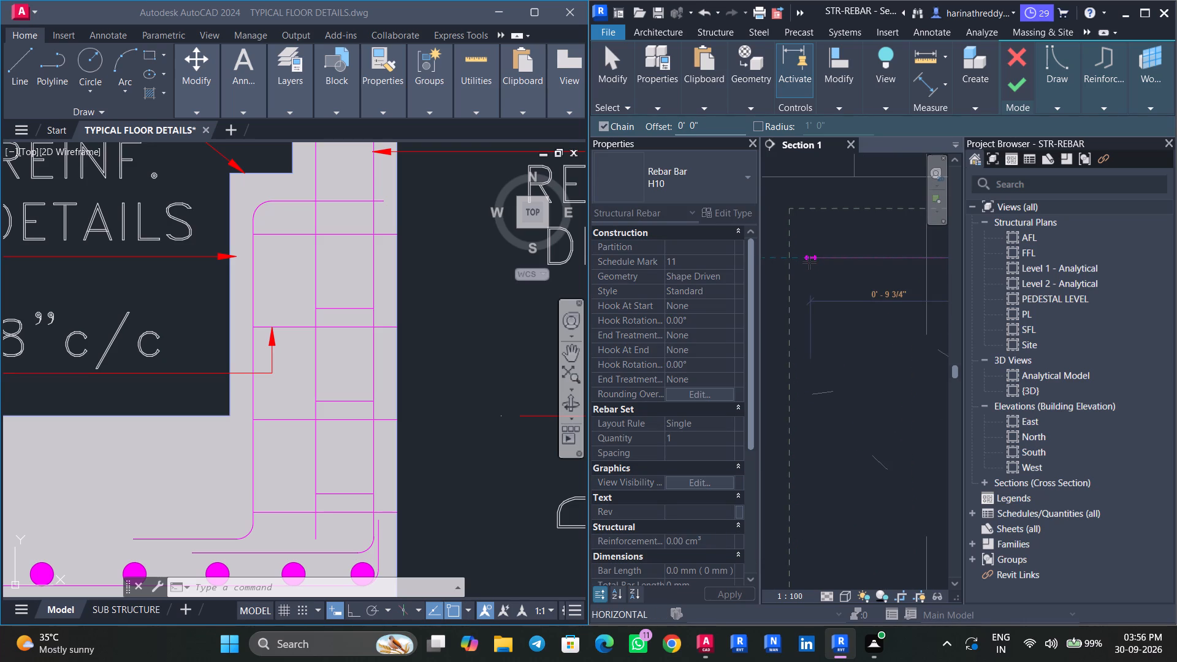
pyautogui.click(810, 262)
pyautogui.scroll(-3, 812, 338)
pyautogui.moveTo(812, 338); pyautogui.dragTo(812, 253, button='middle')
pyautogui.moveTo(813, 344); pyautogui.dragTo(817, 256, button='middle')
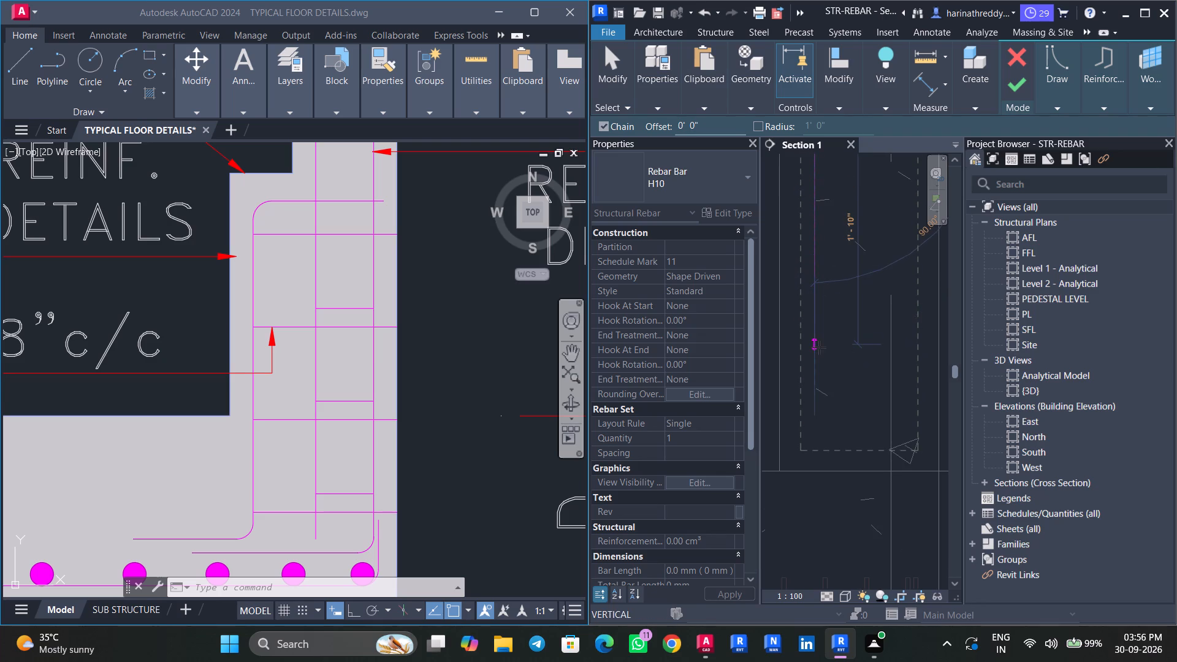
pyautogui.scroll(-3, 819, 348)
pyautogui.moveTo(819, 351); pyautogui.dragTo(821, 297, button='middle')
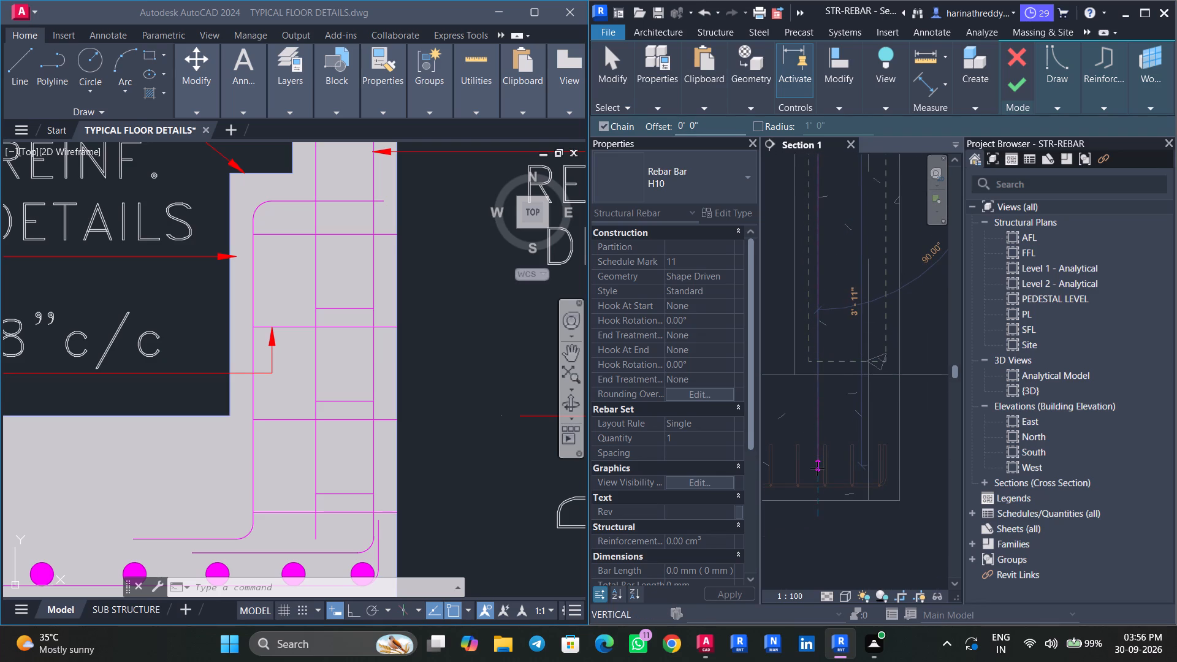
pyautogui.scroll(2, 817, 469)
pyautogui.moveTo(817, 469); pyautogui.dragTo(841, 370, button='middle')
pyautogui.scroll(3, 841, 375)
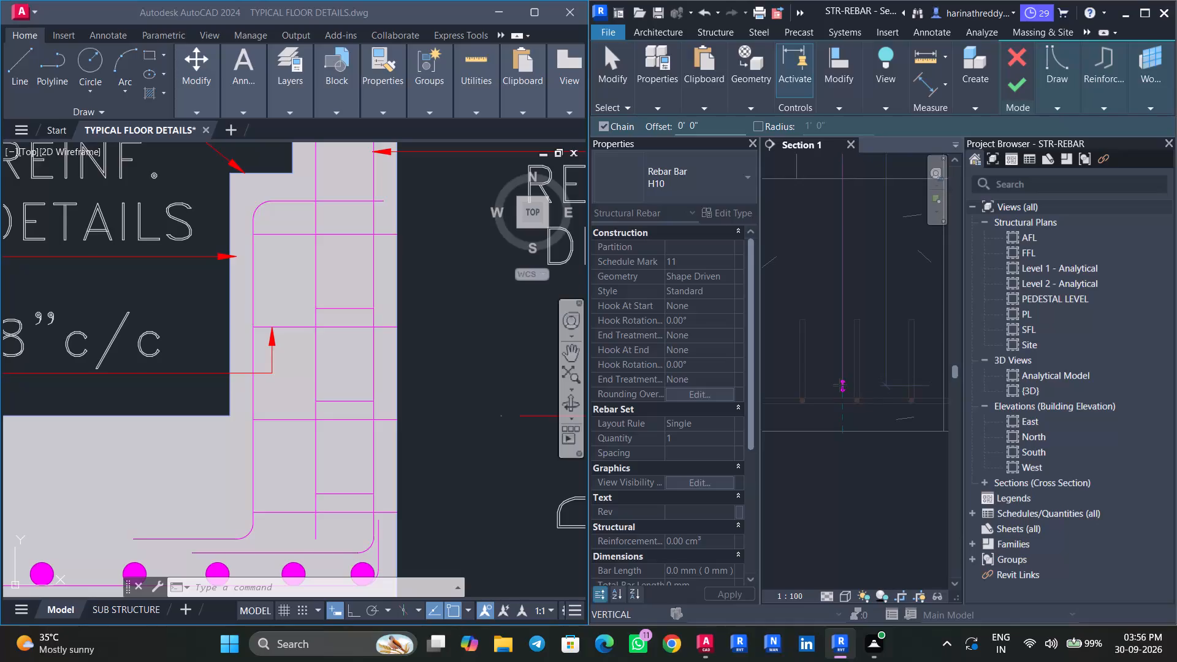
pyautogui.click(840, 383)
# Sketch the bar's 1' horizontal bottom leg, bending outward into the footing away from the pedestal.
pyautogui.moveTo(785, 390); pyautogui.dragTo(961, 389, button='middle')
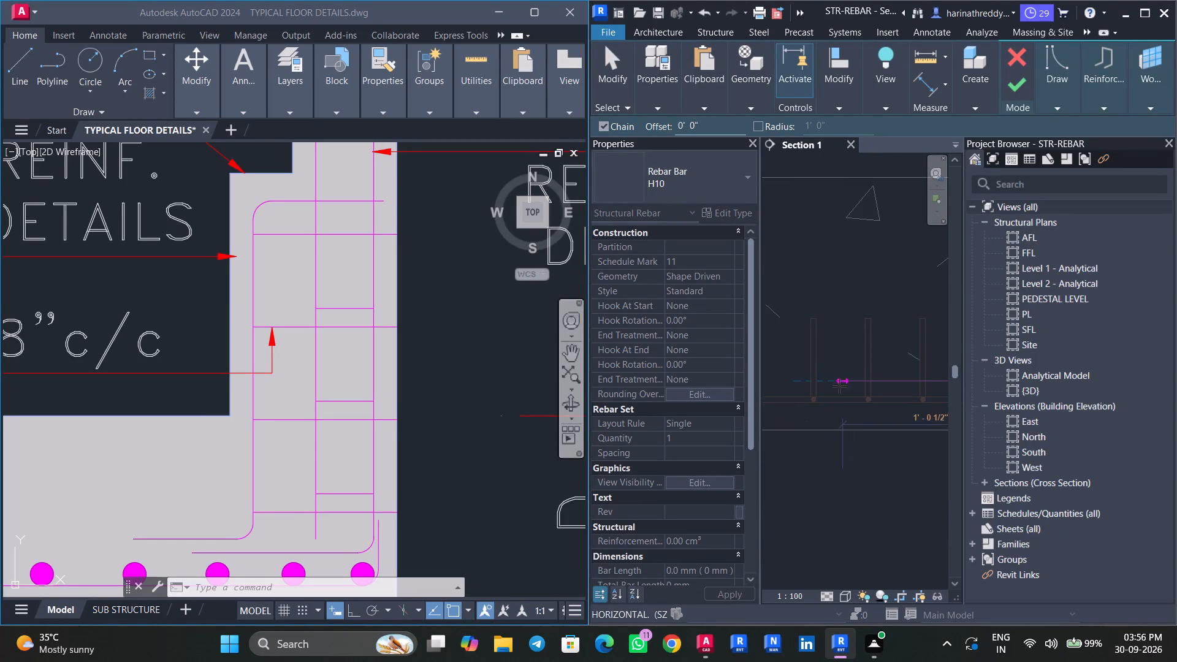
pyautogui.moveTo(838, 386); pyautogui.dragTo(710, 373, button='middle')
pyautogui.scroll(-3, 779, 373)
pyautogui.moveTo(782, 375); pyautogui.dragTo(918, 380, button='middle')
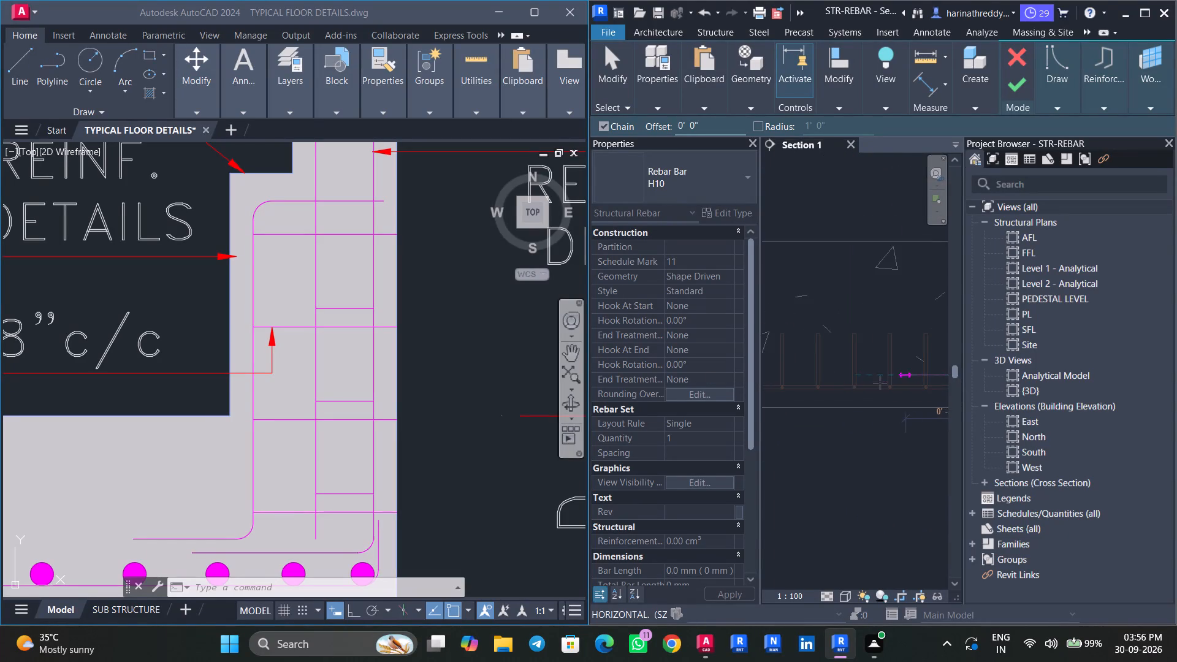
pyautogui.scroll(-2, 842, 382)
pyautogui.moveTo(842, 382); pyautogui.dragTo(806, 379, button='middle')
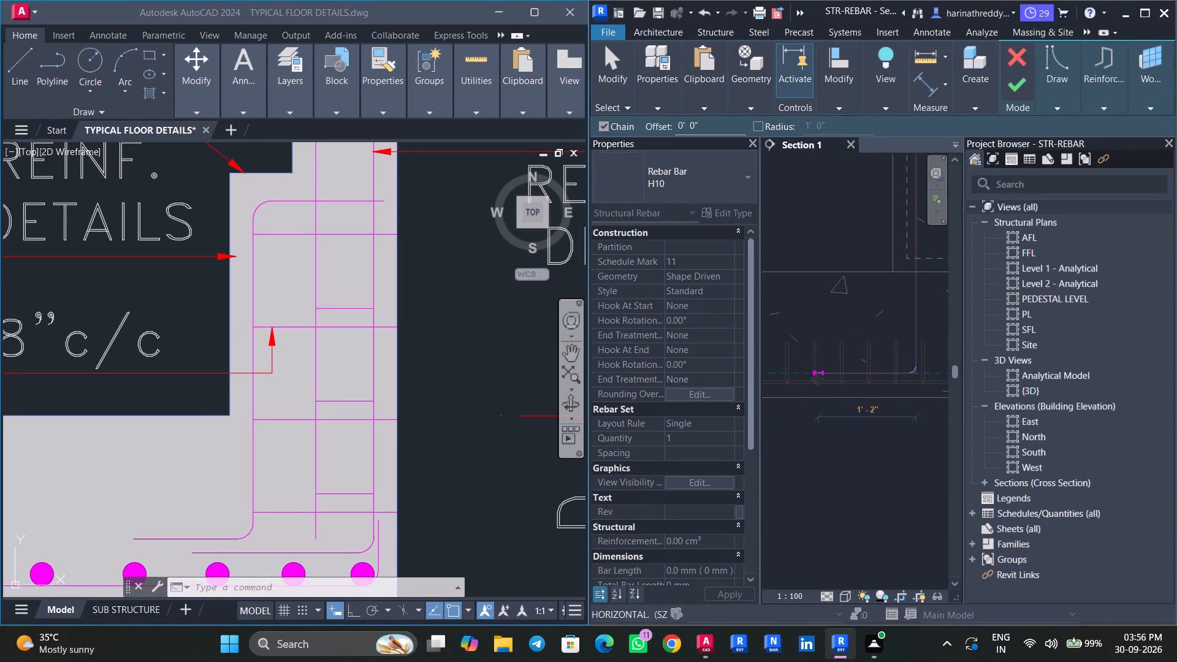
pyautogui.press('1')
pyautogui.press("'")
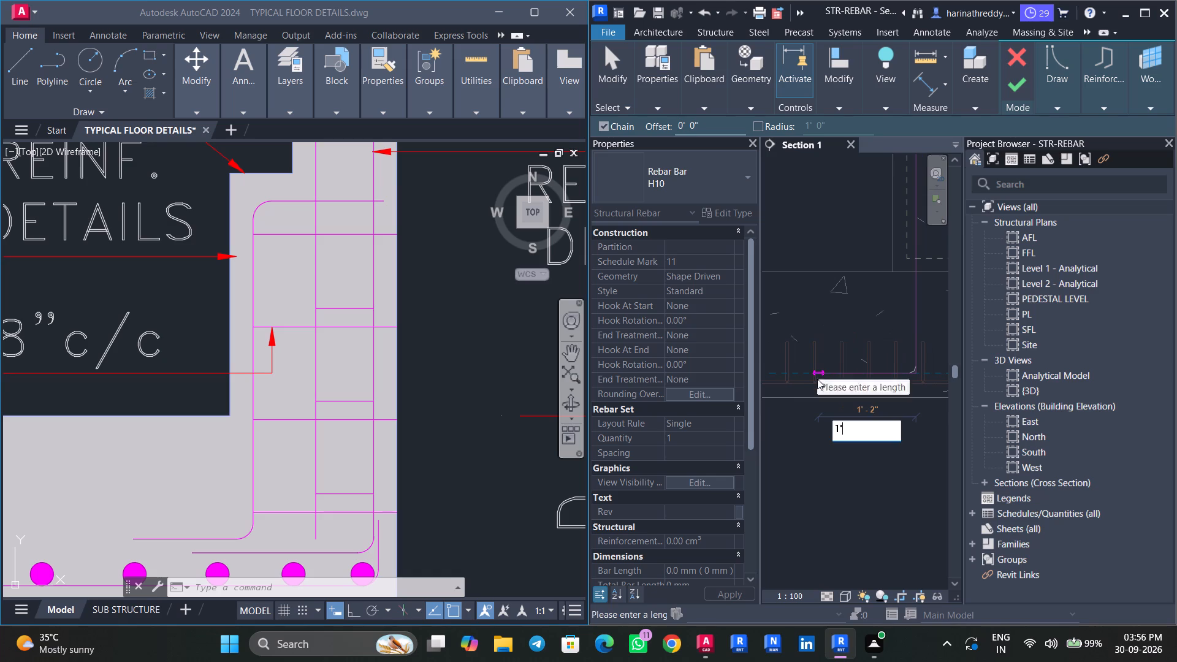
pyautogui.press('Return')
pyautogui.press('Escape')
pyautogui.press('Escape')
# Finish the rebar sketch to create the Z-shaped H10 bar in the CF2 pedestal, and leave rebar placement.
pyautogui.moveTo(847, 322); pyautogui.dragTo(738, 376, button='middle')
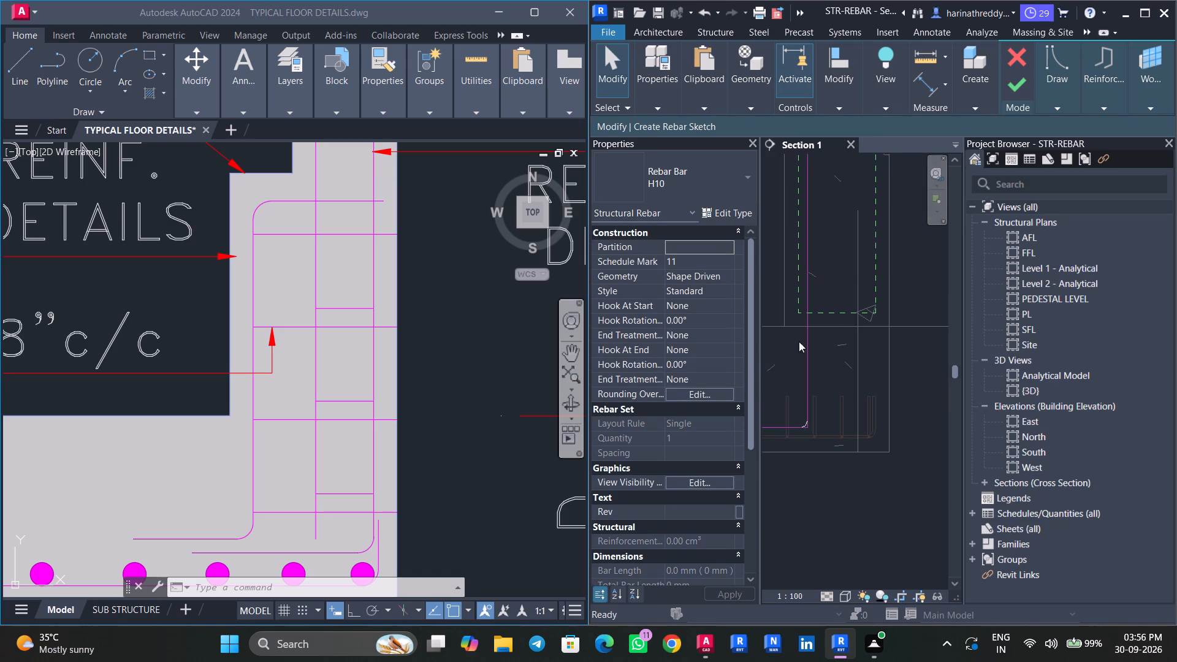
pyautogui.moveTo(833, 262); pyautogui.dragTo(832, 357, button='middle')
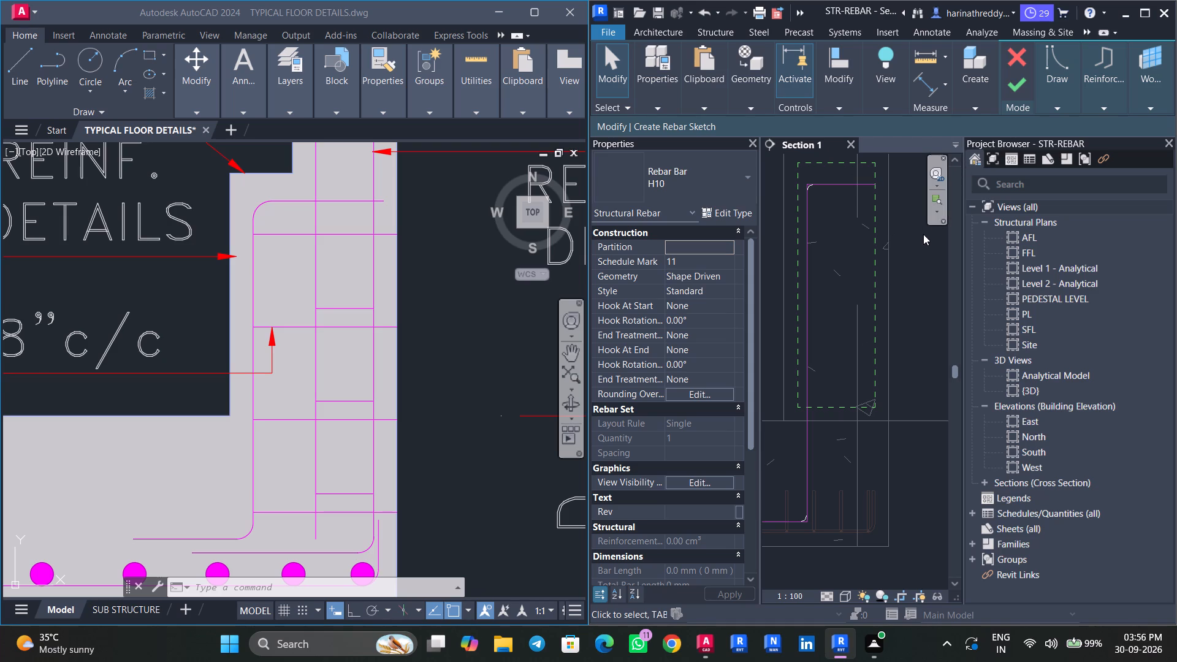
pyautogui.click(1019, 85)
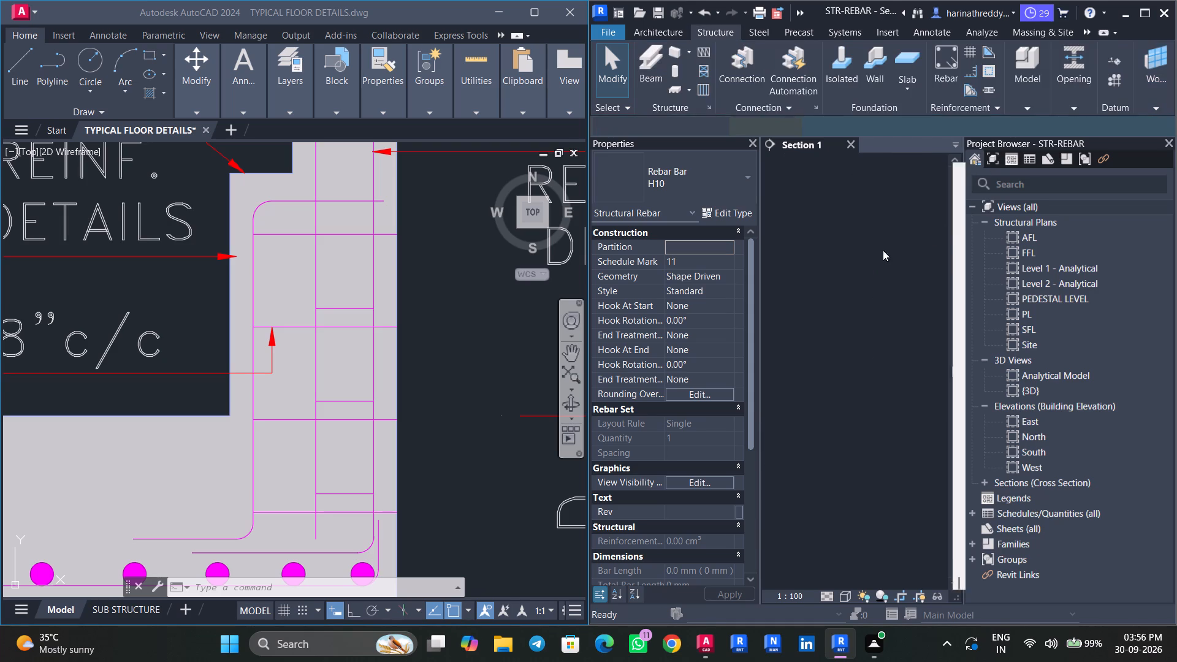
pyautogui.scroll(-9, 837, 343)
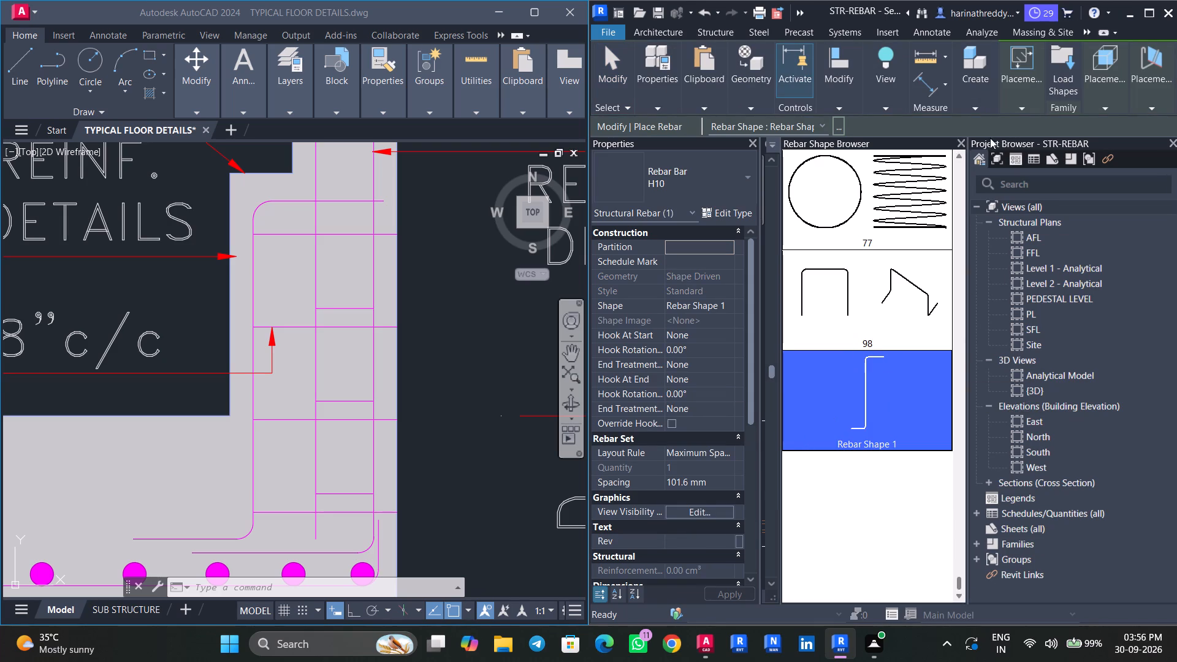
pyautogui.click(1150, 17)
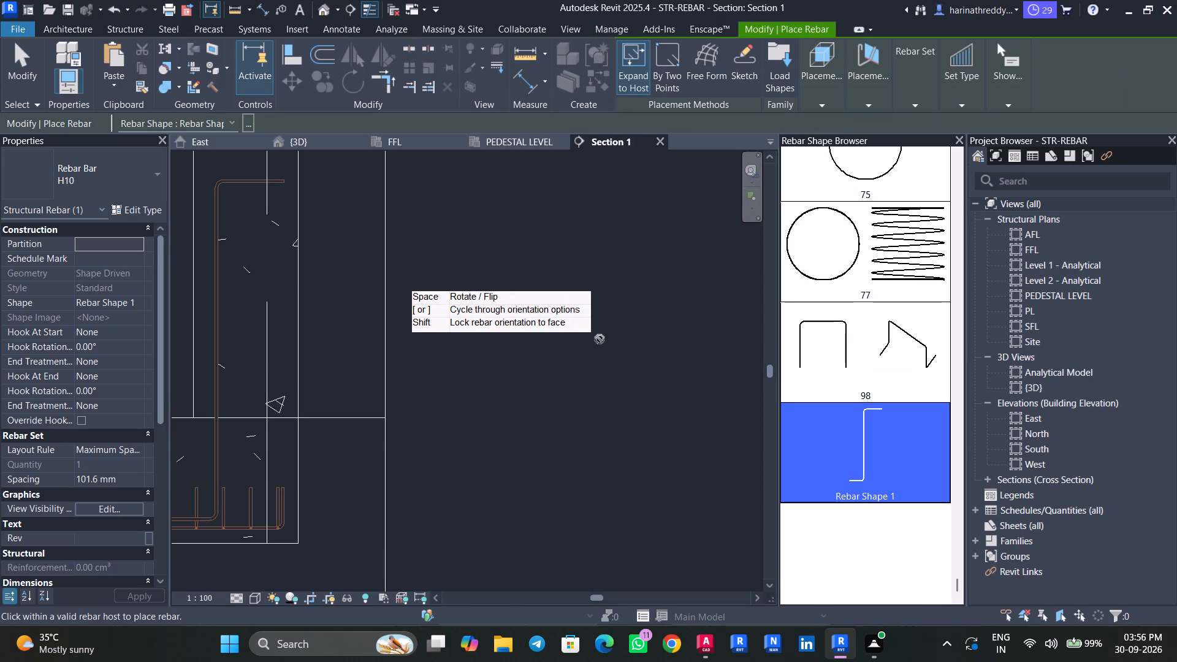
pyautogui.moveTo(595, 340); pyautogui.dragTo(770, 343, button='middle')
pyautogui.press('Escape')
pyautogui.press('Escape')
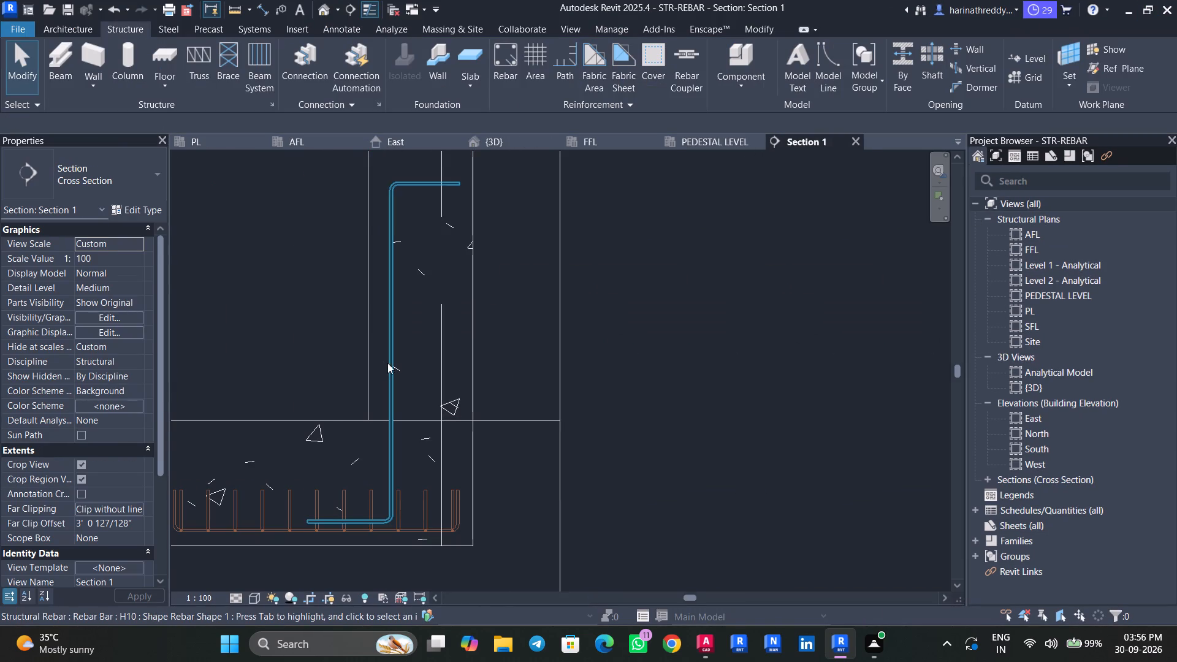
# Check the new pedestal bar's shape in Section 1 against the AutoCAD corner footing detail, with both applications side by side.
pyautogui.click(390, 363)
pyautogui.moveTo(401, 360); pyautogui.dragTo(486, 344, button='middle')
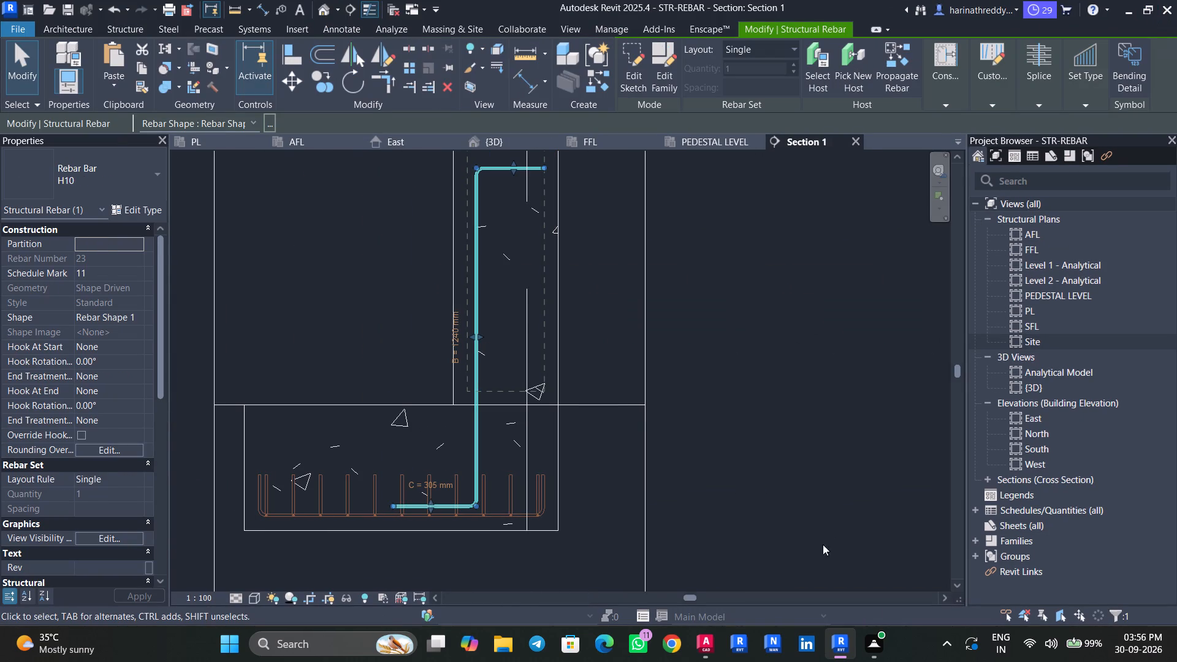
pyautogui.click(703, 635)
pyautogui.click(690, 638)
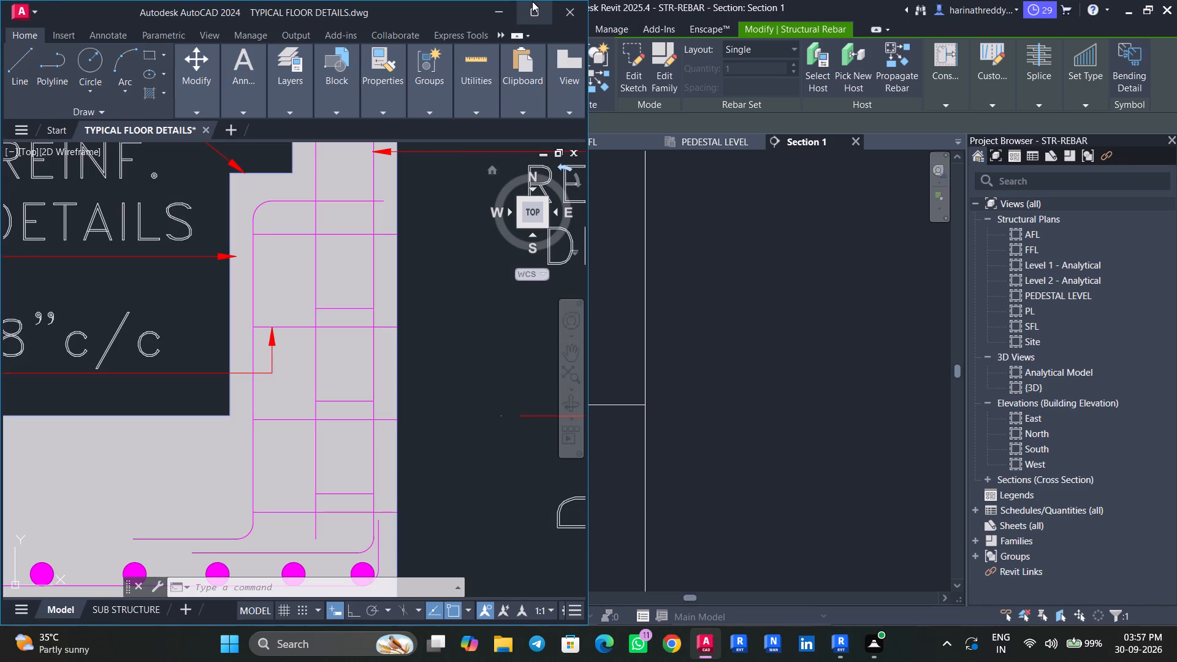
pyautogui.click(480, 59)
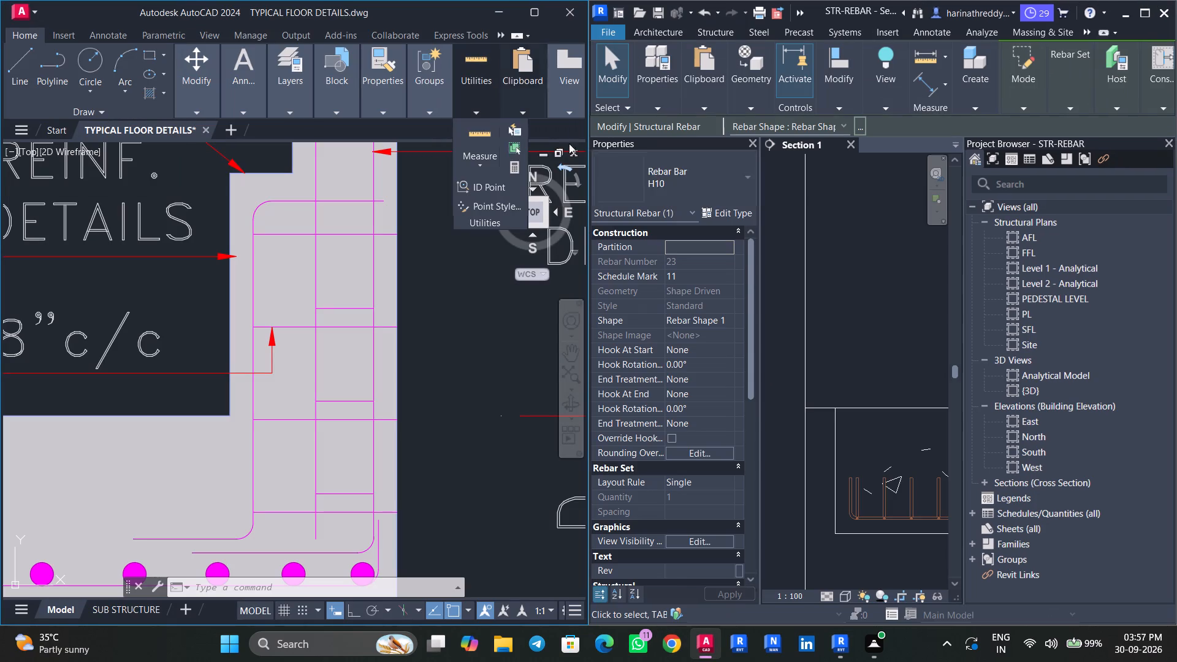
pyautogui.moveTo(818, 323); pyautogui.dragTo(671, 303, button='middle')
pyautogui.scroll(-2, 851, 339)
pyautogui.moveTo(851, 339); pyautogui.dragTo(658, 288, button='middle')
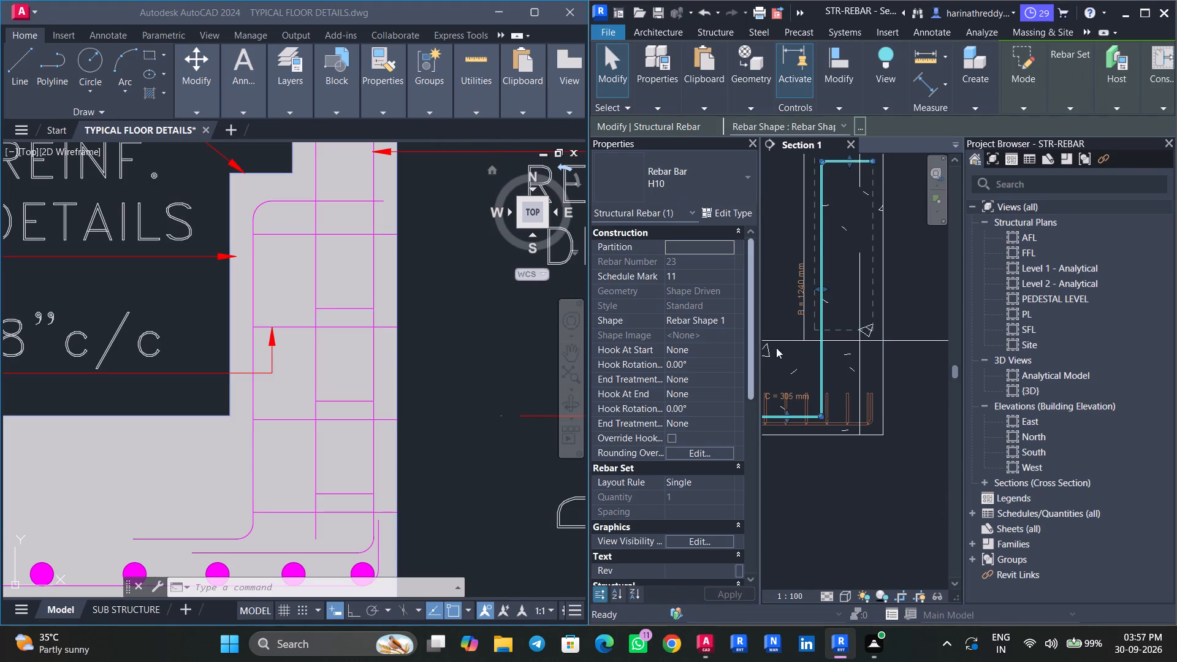
pyautogui.moveTo(855, 306); pyautogui.dragTo(849, 354, button='middle')
pyautogui.press('Escape')
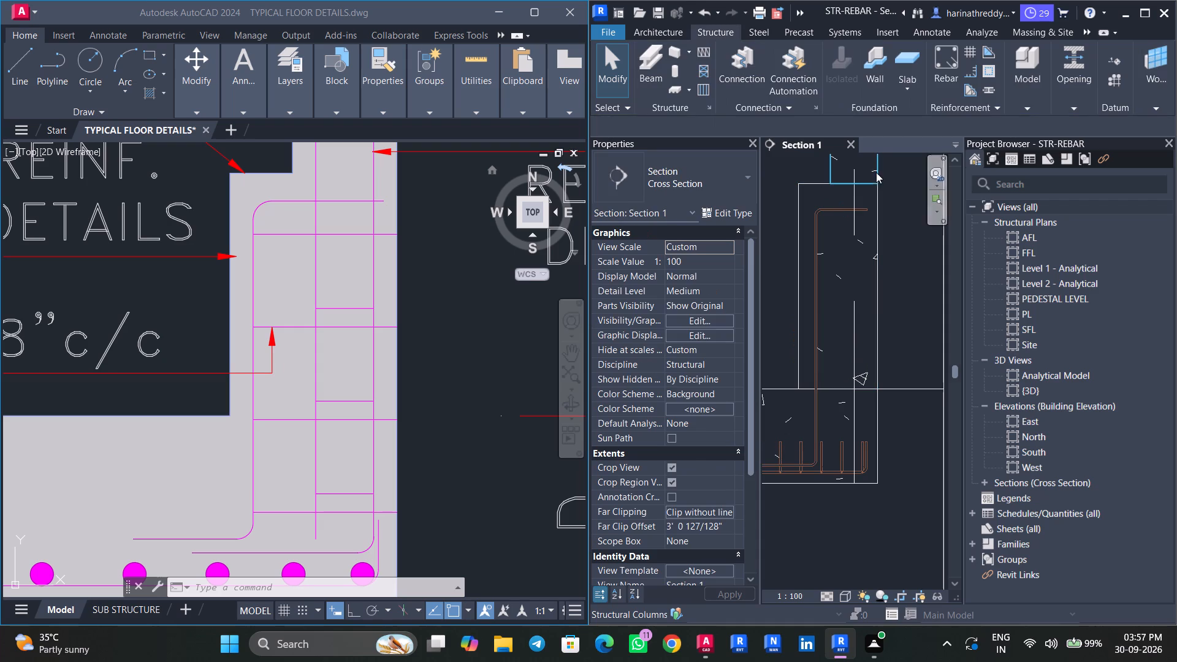
# Start placing another rebar hosted by the CF2 pedestal column.
pyautogui.click(880, 305)
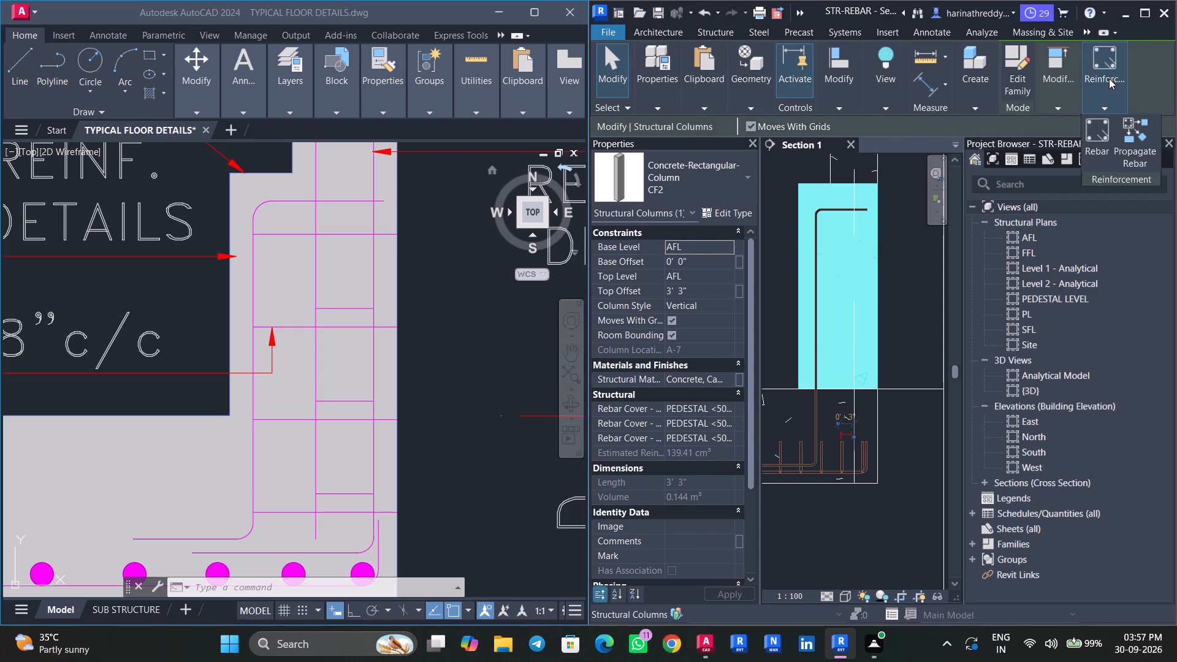
pyautogui.click(1105, 77)
pyautogui.click(1089, 134)
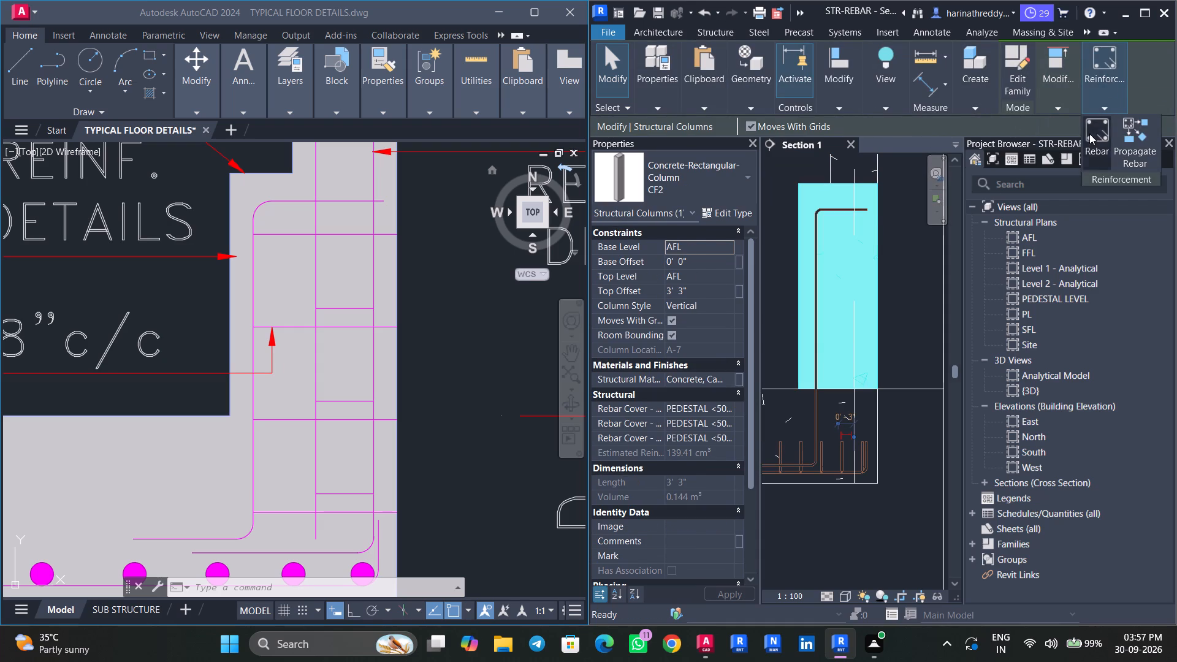
pyautogui.scroll(-2, 851, 360)
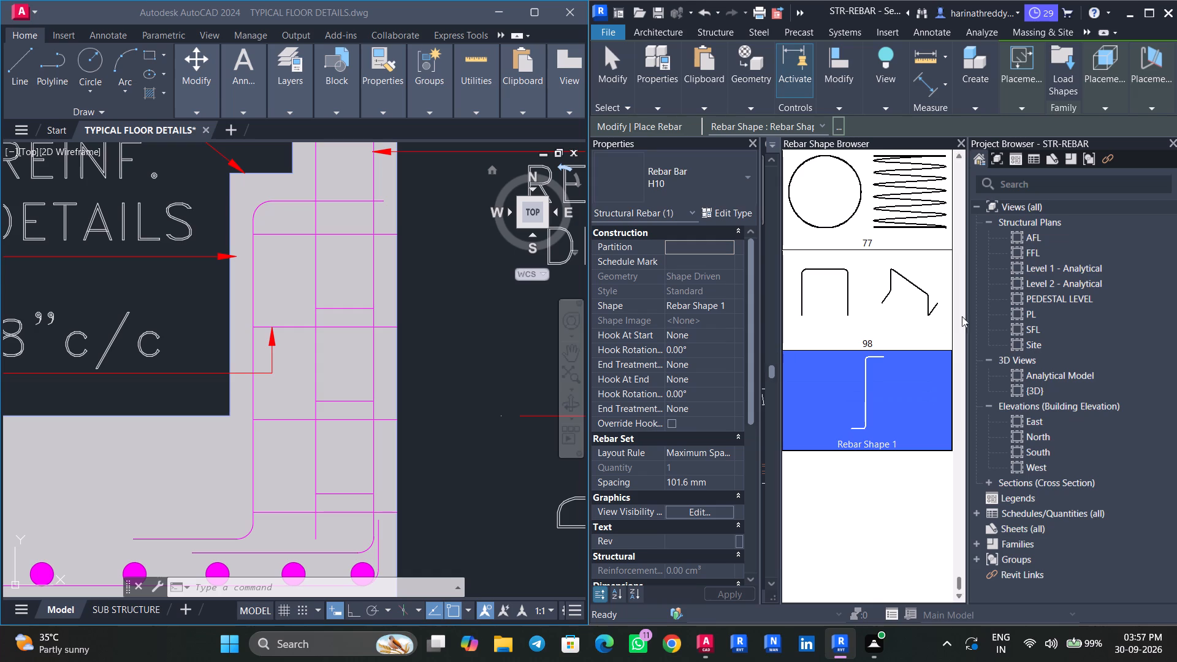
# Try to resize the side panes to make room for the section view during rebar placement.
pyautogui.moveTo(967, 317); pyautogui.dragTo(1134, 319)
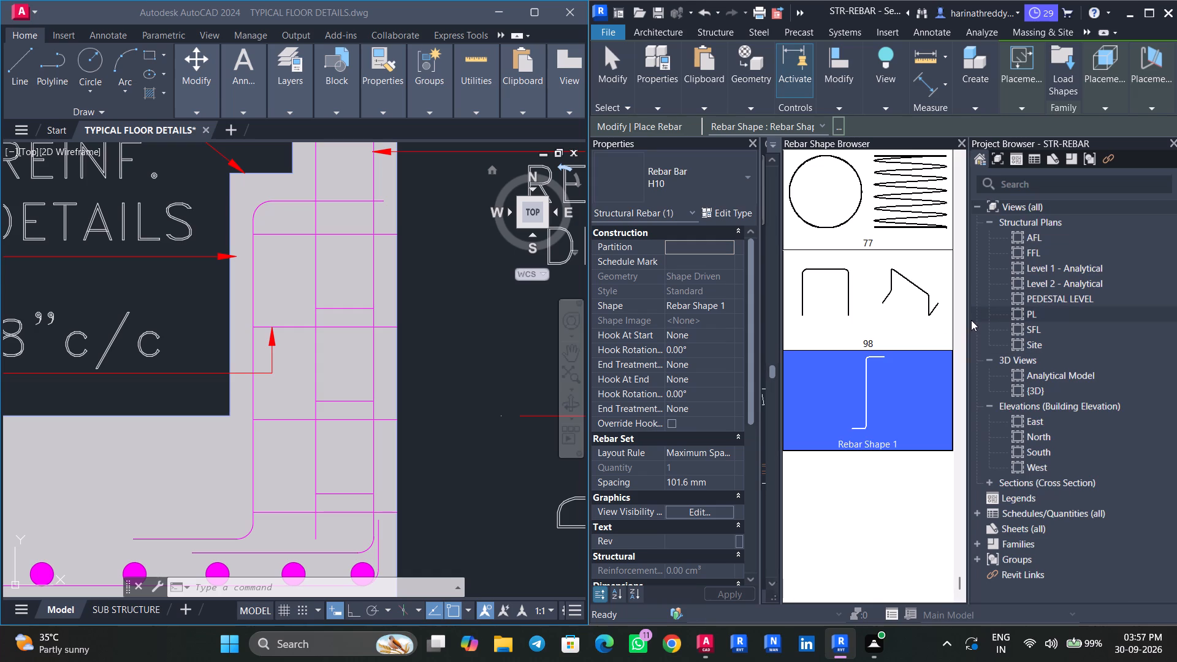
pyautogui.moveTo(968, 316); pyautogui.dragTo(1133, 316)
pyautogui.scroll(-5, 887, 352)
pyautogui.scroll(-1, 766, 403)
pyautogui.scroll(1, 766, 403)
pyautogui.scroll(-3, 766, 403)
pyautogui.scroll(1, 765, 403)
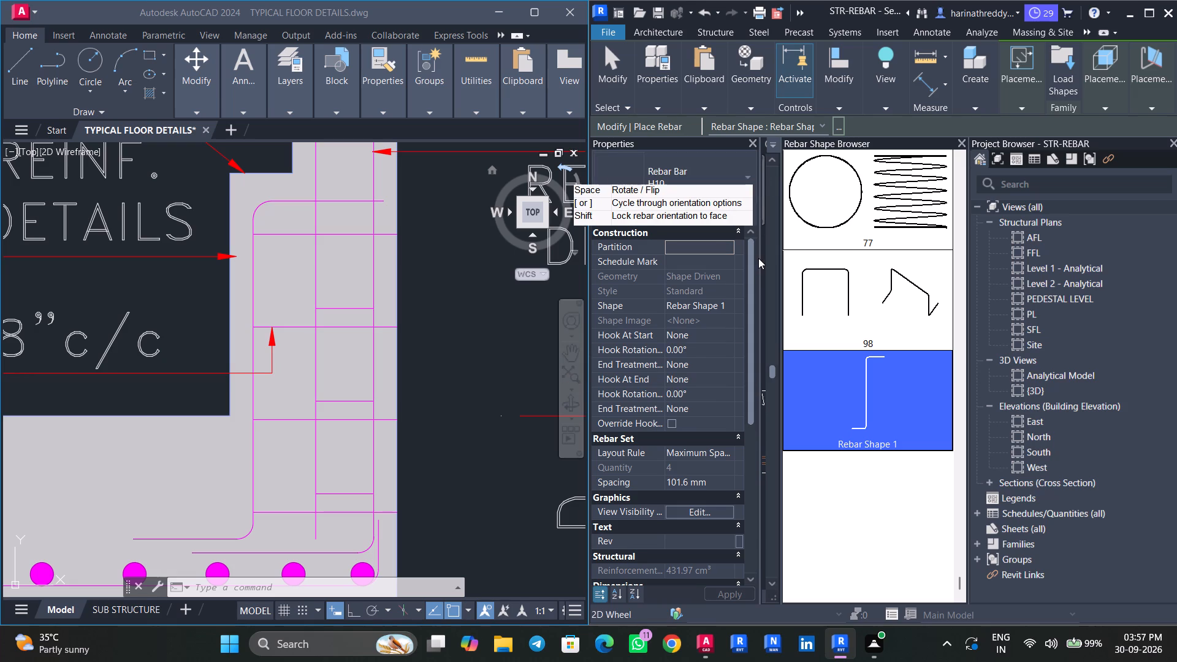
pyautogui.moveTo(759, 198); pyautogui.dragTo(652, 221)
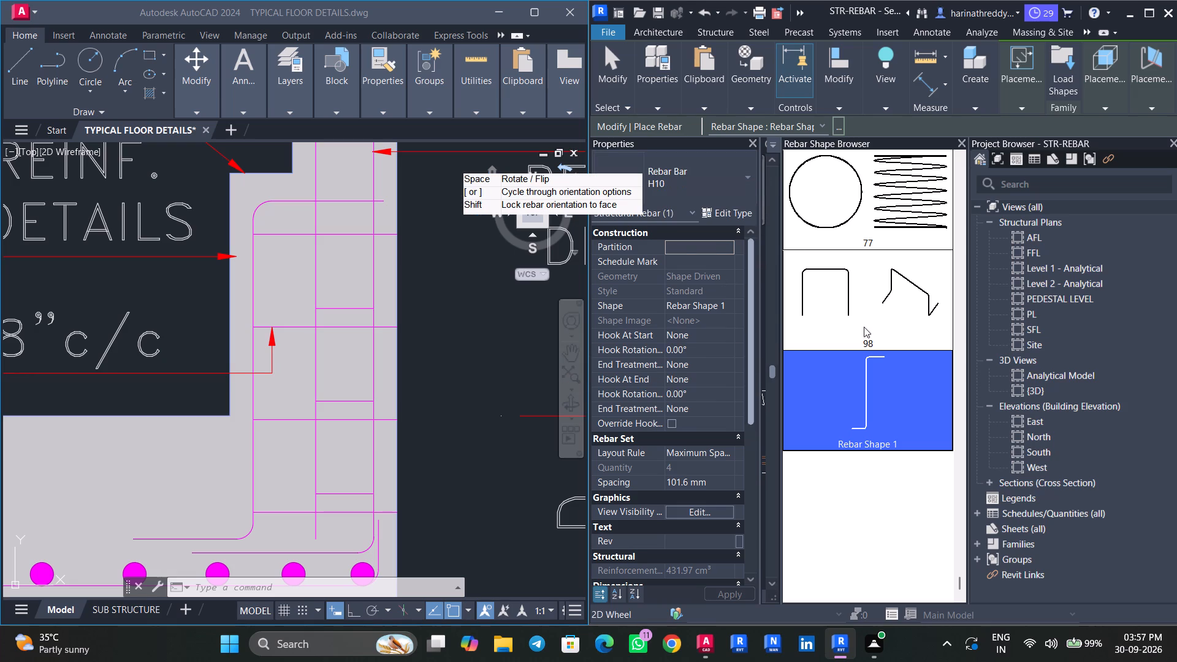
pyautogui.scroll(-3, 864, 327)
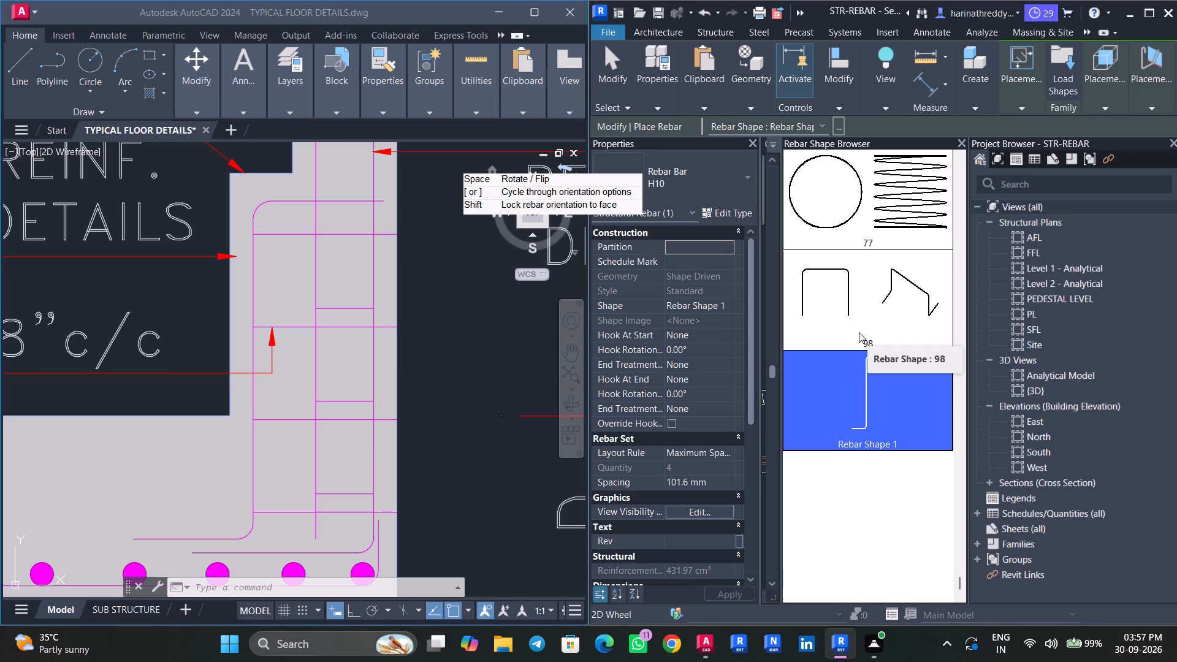
# Examine the pedestal bars and bottom reinforcement in the AutoCAD corner footing section and the adjacent typical footing section.
pyautogui.scroll(-1, 370, 473)
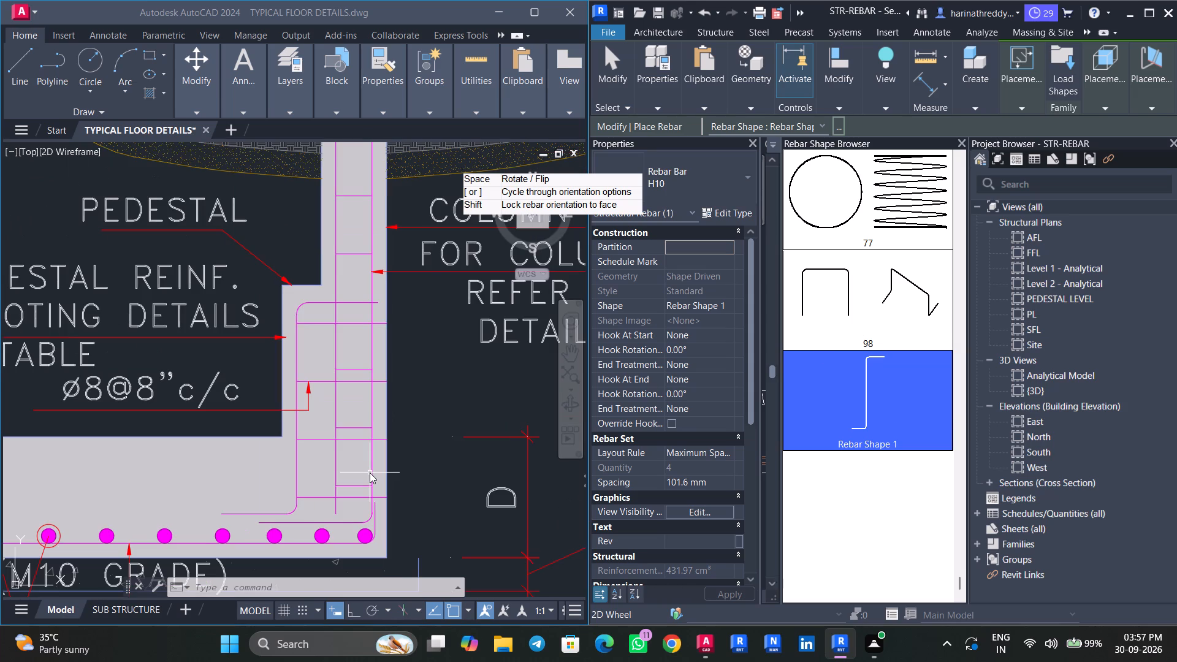
pyautogui.scroll(2, 367, 479)
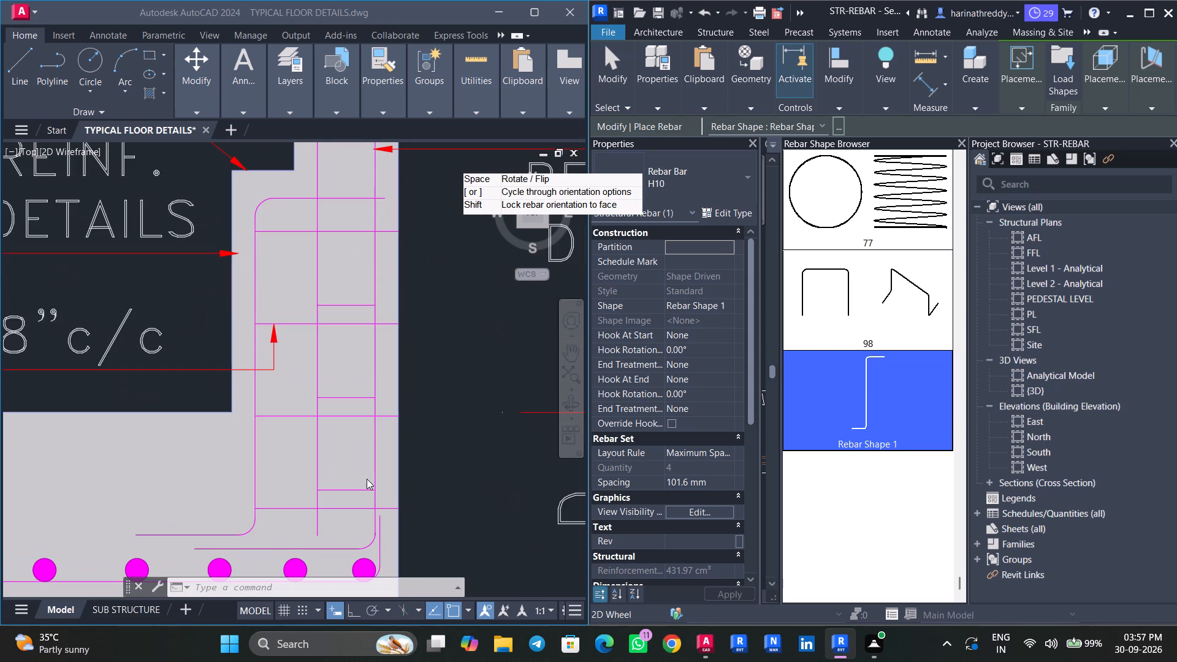
pyautogui.moveTo(367, 479); pyautogui.dragTo(369, 402, button='middle')
pyautogui.scroll(-1, 316, 456)
pyautogui.moveTo(314, 461); pyautogui.dragTo(321, 471, button='middle')
pyautogui.scroll(-2, 321, 471)
pyautogui.moveTo(311, 472); pyautogui.dragTo(510, 454, button='middle')
pyautogui.moveTo(220, 458); pyautogui.dragTo(471, 463, button='middle')
pyautogui.moveTo(223, 463); pyautogui.dragTo(532, 436, button='middle')
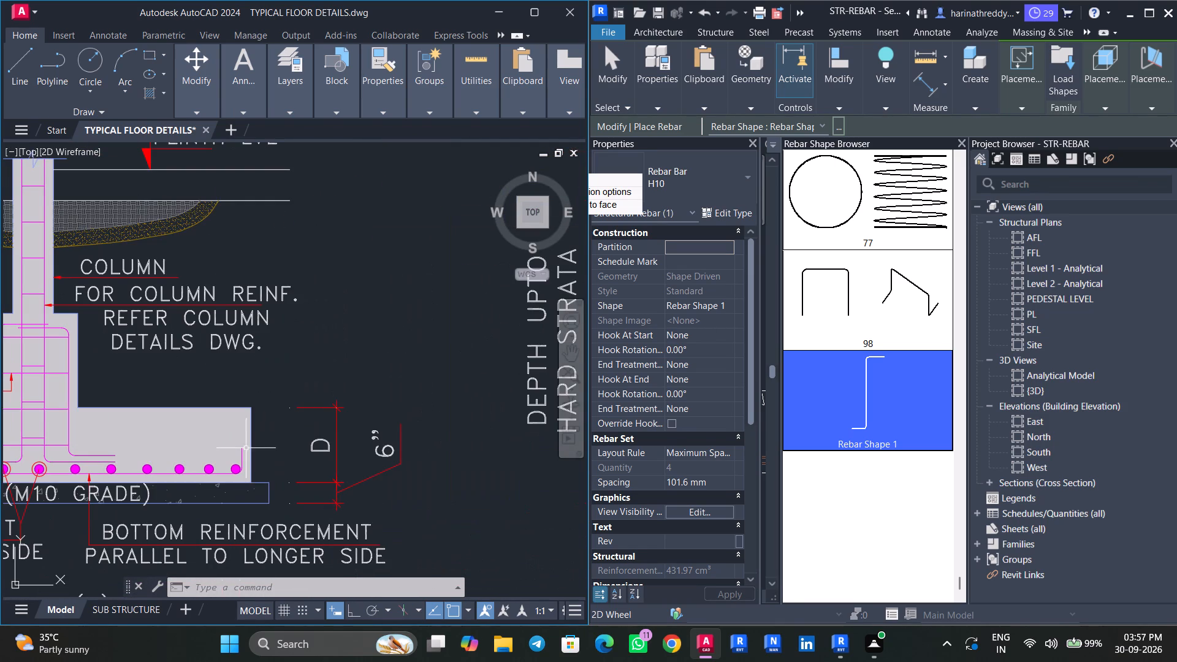
pyautogui.moveTo(370, 451); pyautogui.dragTo(472, 430, button='middle')
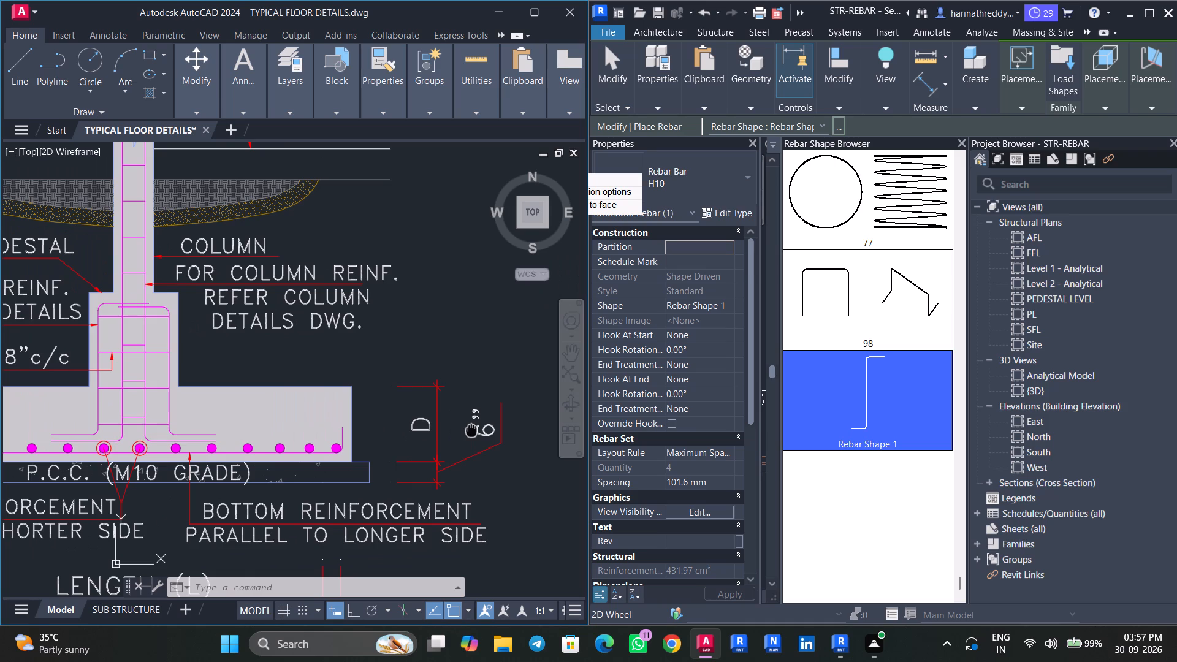
# Examine the bent pedestal bars and their bottom legs over the footing reinforcement in the AutoCAD corner footing section.
pyautogui.moveTo(472, 430); pyautogui.dragTo(473, 430, button='middle')
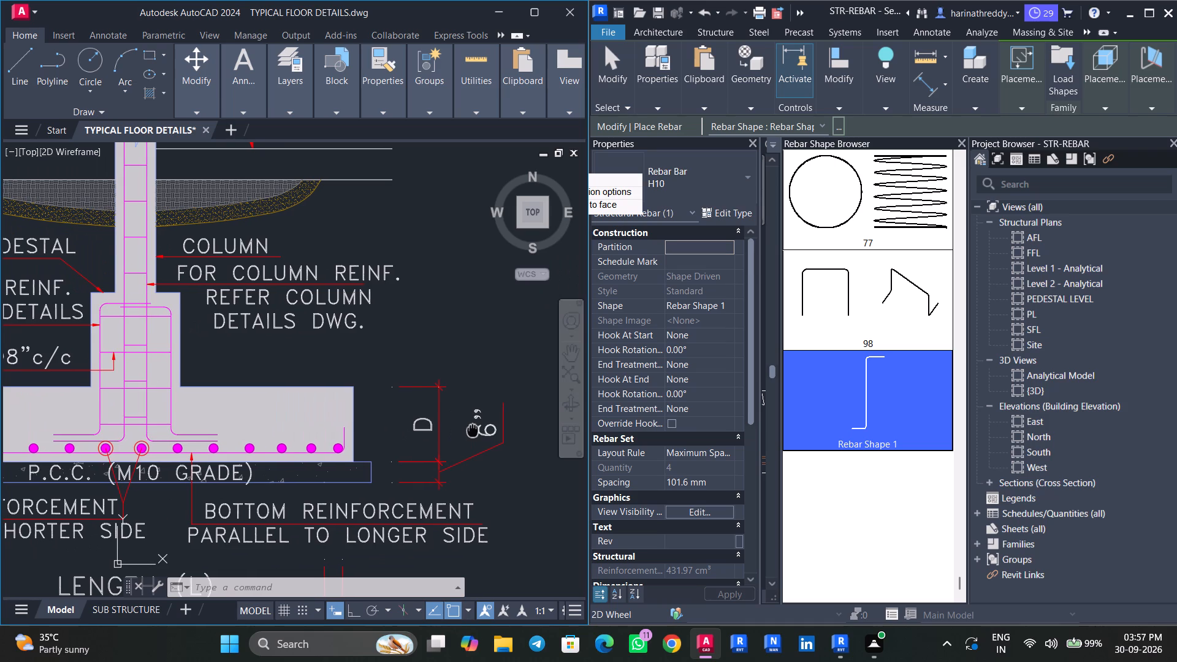
pyautogui.moveTo(473, 430); pyautogui.dragTo(304, 434, button='middle')
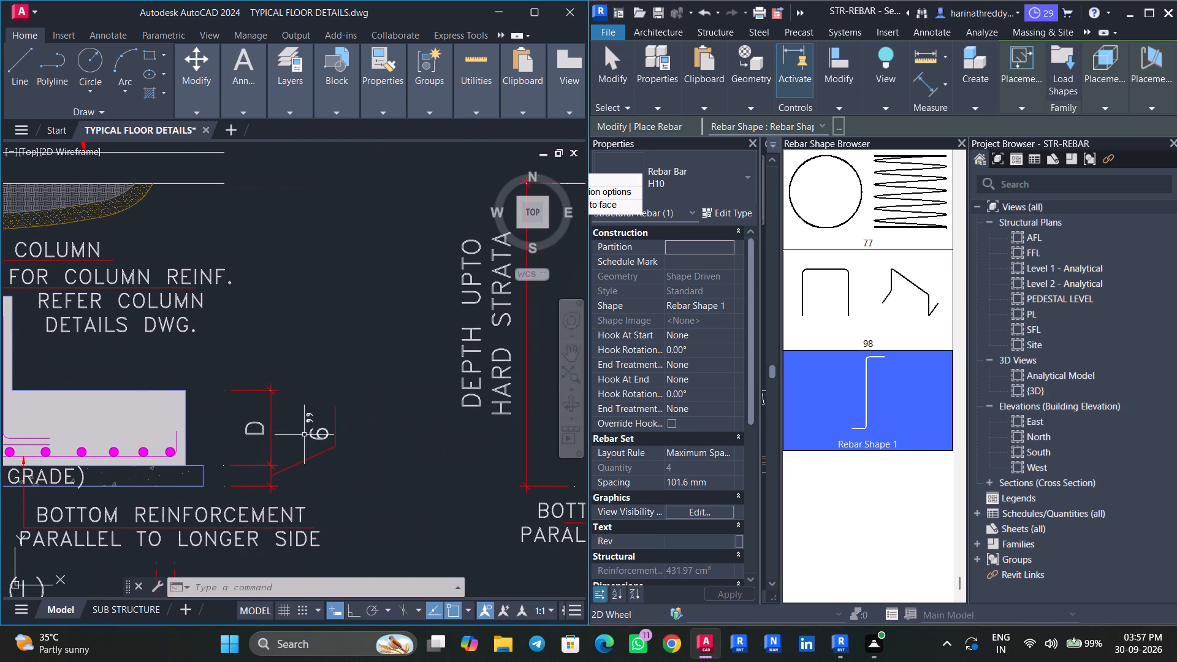
pyautogui.moveTo(338, 436); pyautogui.dragTo(93, 414, button='middle')
pyautogui.moveTo(375, 441); pyautogui.dragTo(96, 454, button='middle')
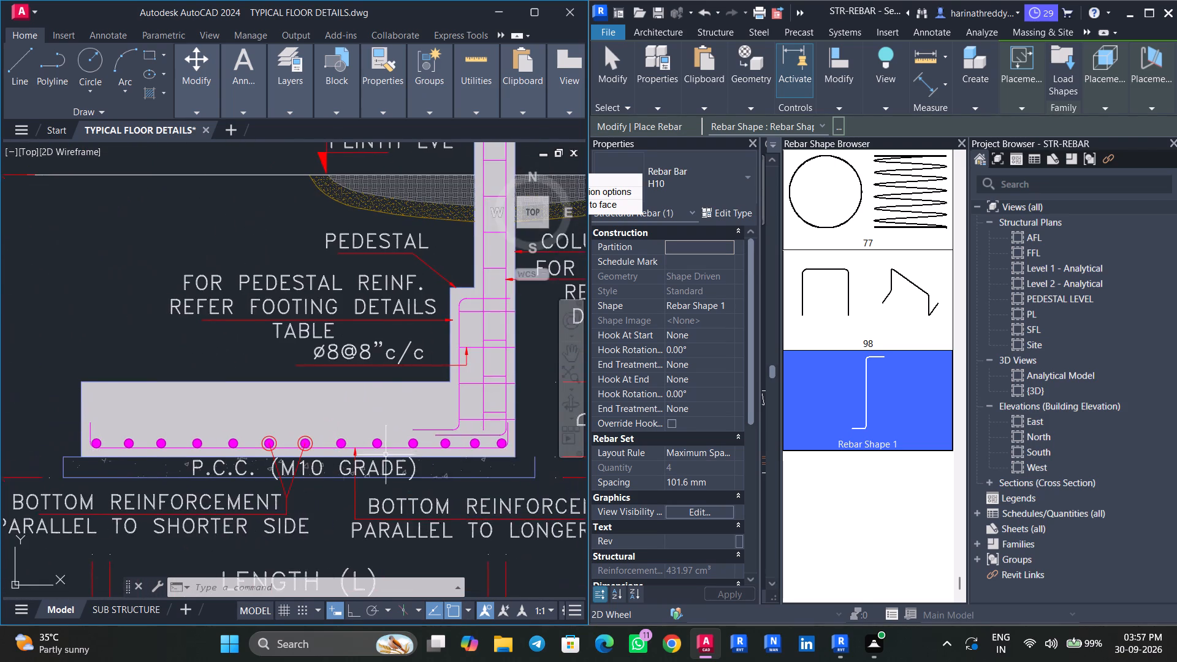
pyautogui.moveTo(379, 457); pyautogui.dragTo(275, 476, button='middle')
pyautogui.scroll(2, 440, 377)
pyautogui.moveTo(412, 382); pyautogui.dragTo(434, 452, button='middle')
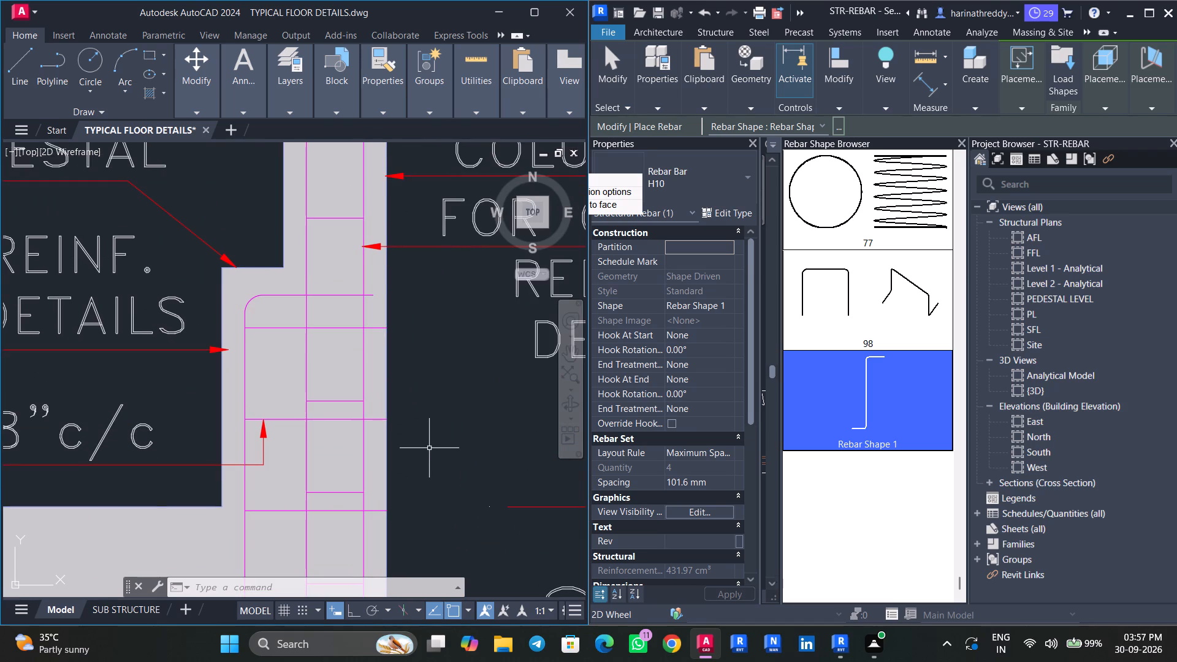
pyautogui.moveTo(429, 447); pyautogui.dragTo(421, 299, button='middle')
pyautogui.scroll(1, 320, 462)
pyautogui.moveTo(320, 463); pyautogui.dragTo(323, 457, button='middle')
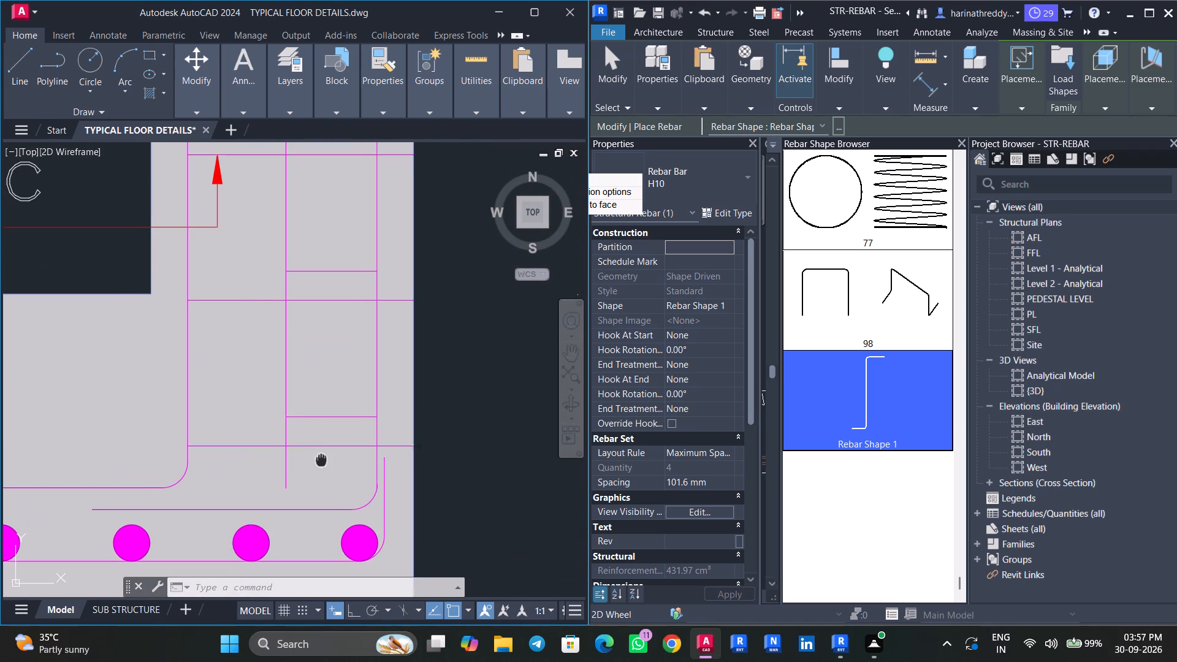
pyautogui.moveTo(323, 457); pyautogui.dragTo(337, 442, button='middle')
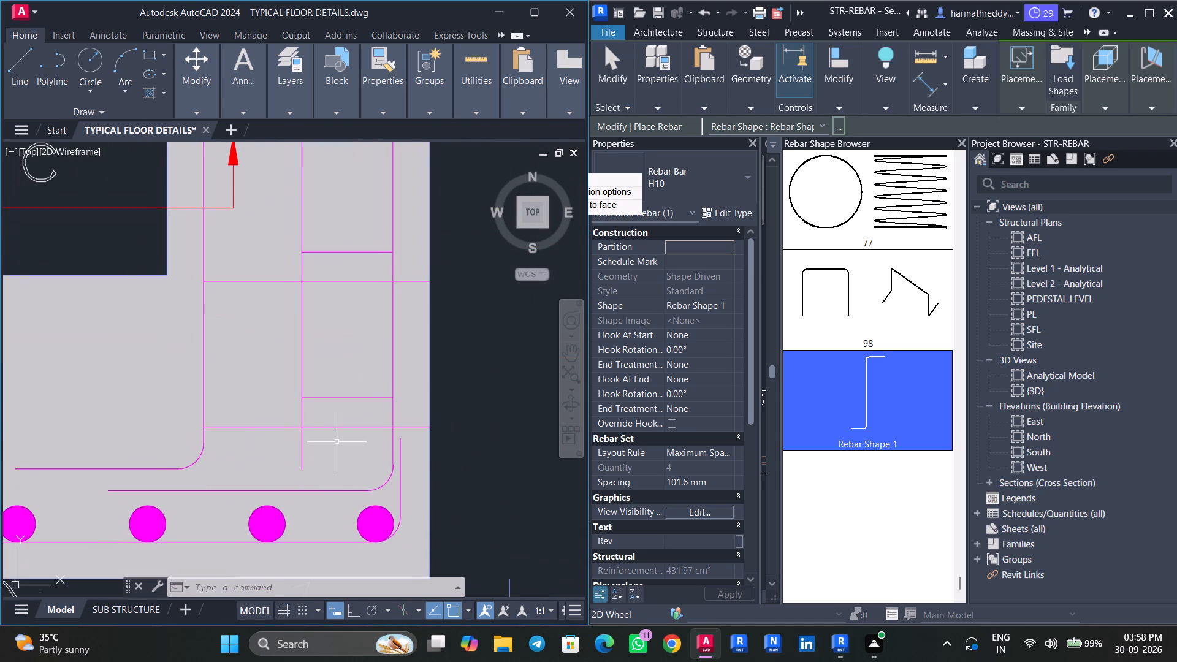
pyautogui.scroll(-2, 337, 442)
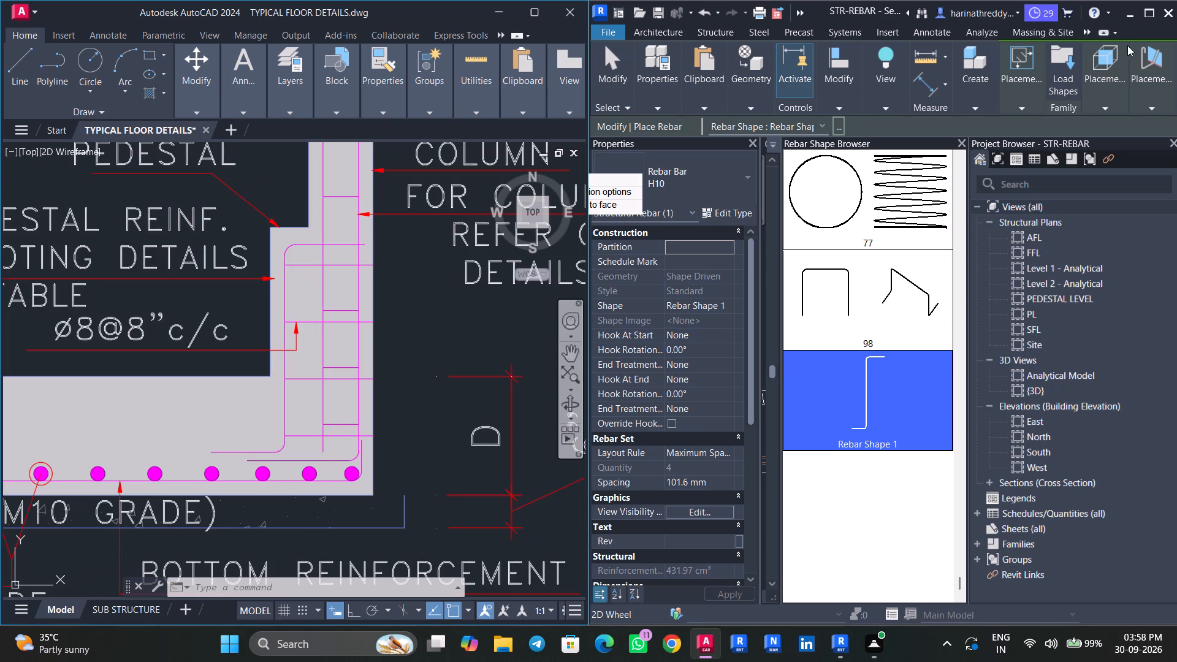
# In Revit's Section 1, sketch an H10 L-shaped bar hosted by the CF2 pedestal, with a bottom leg about 530 mm and an upturn about 2 1/2".
pyautogui.click(1154, 20)
pyautogui.moveTo(400, 431); pyautogui.dragTo(620, 403, button='middle')
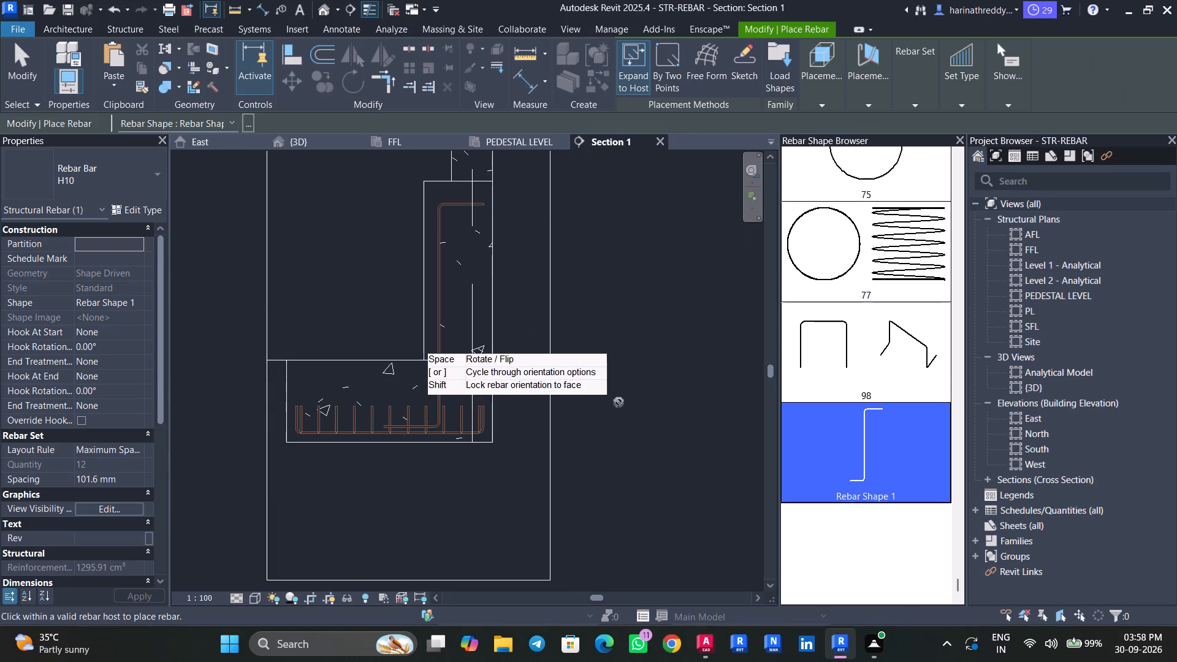
pyautogui.click(747, 69)
pyautogui.scroll(6, 467, 436)
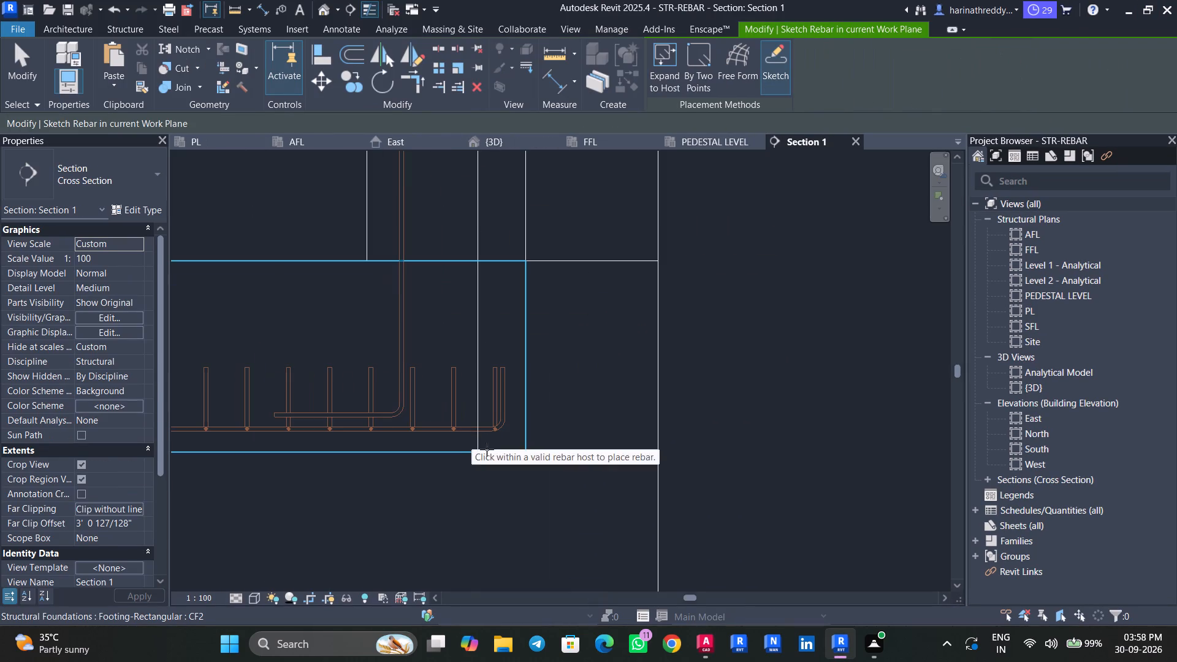
pyautogui.click(520, 229)
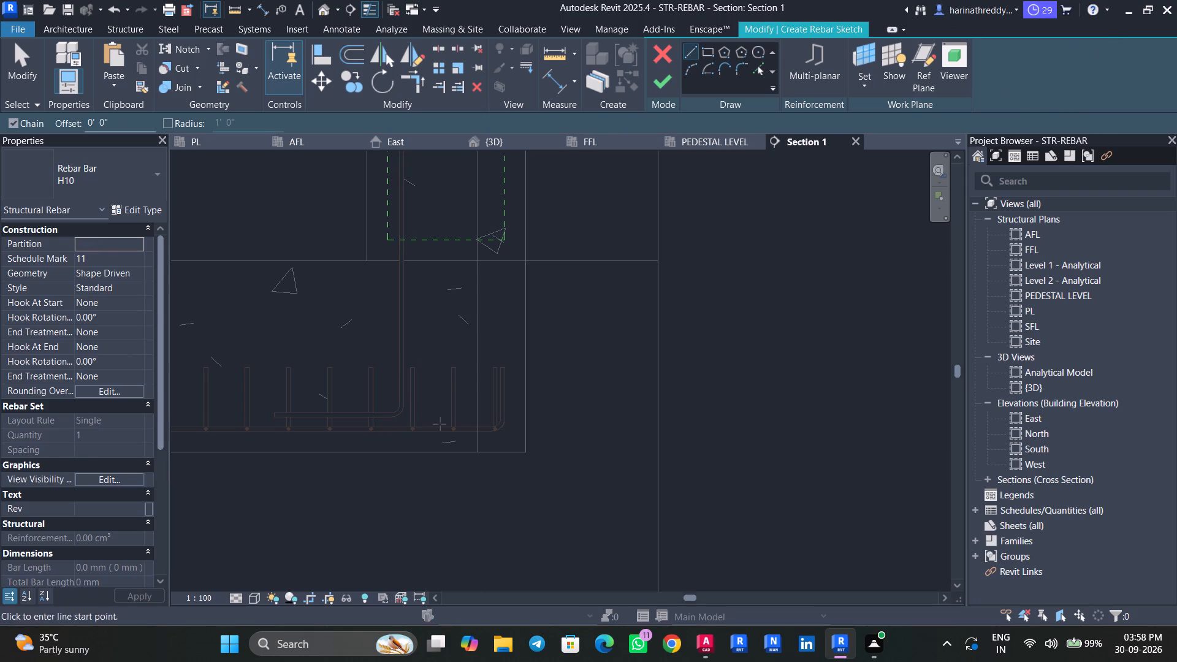
pyautogui.scroll(5, 303, 427)
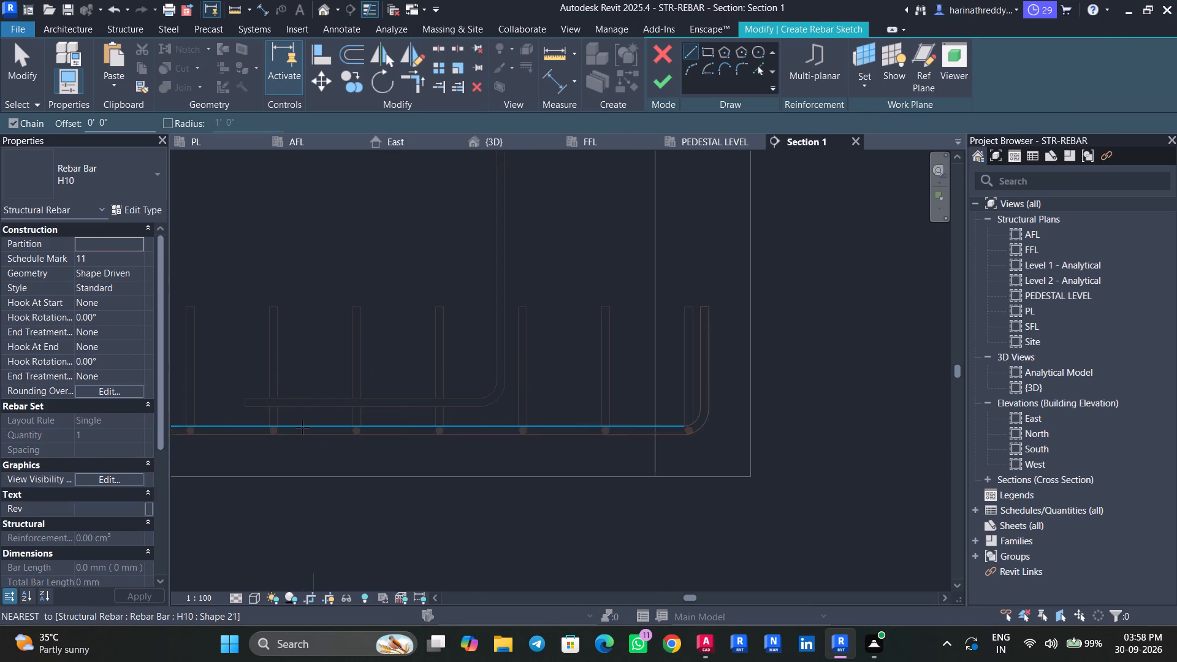
pyautogui.click(249, 419)
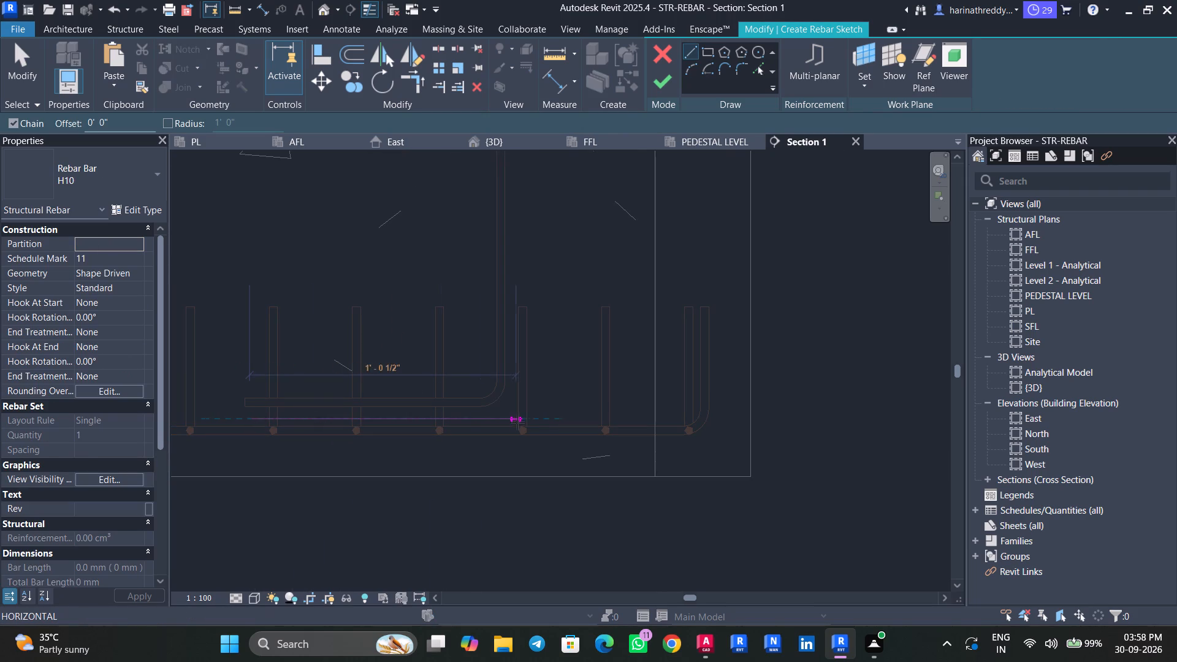
pyautogui.moveTo(517, 422); pyautogui.dragTo(391, 445, button='middle')
pyautogui.scroll(-7, 523, 435)
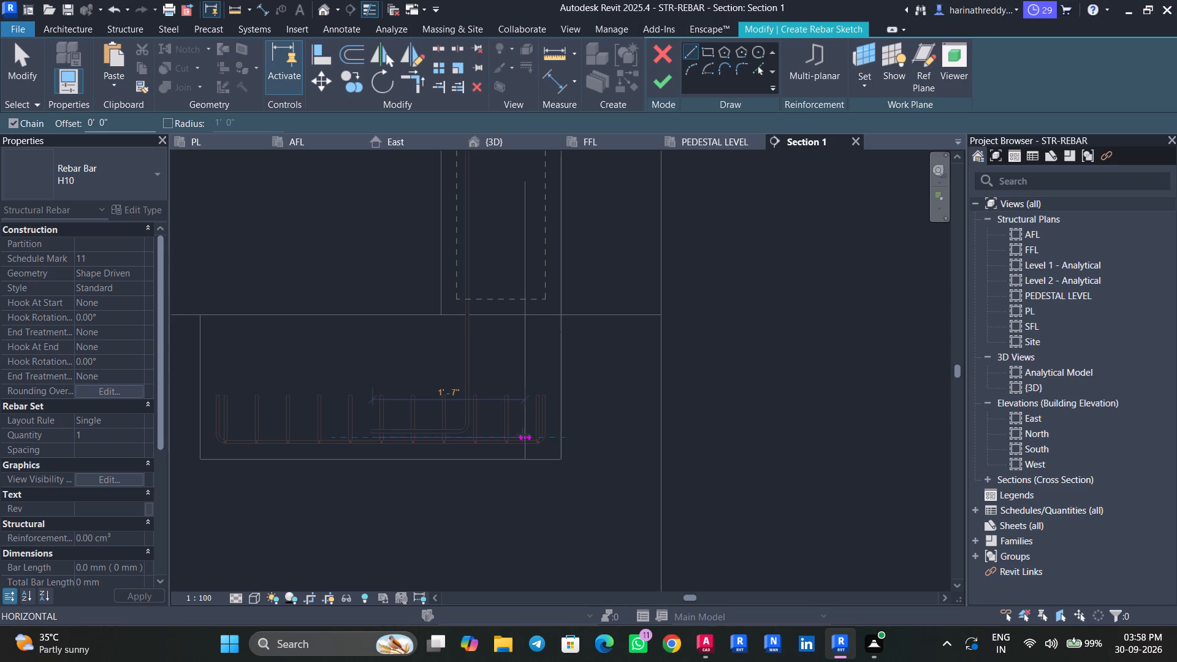
pyautogui.scroll(8, 537, 433)
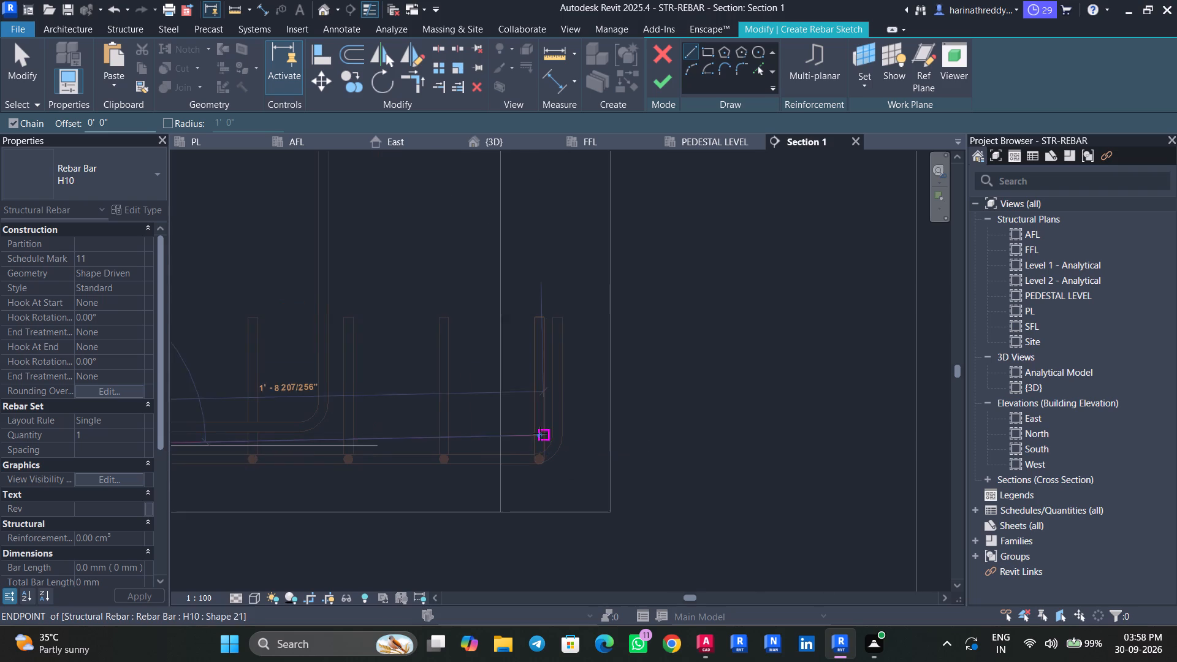
pyautogui.click(544, 436)
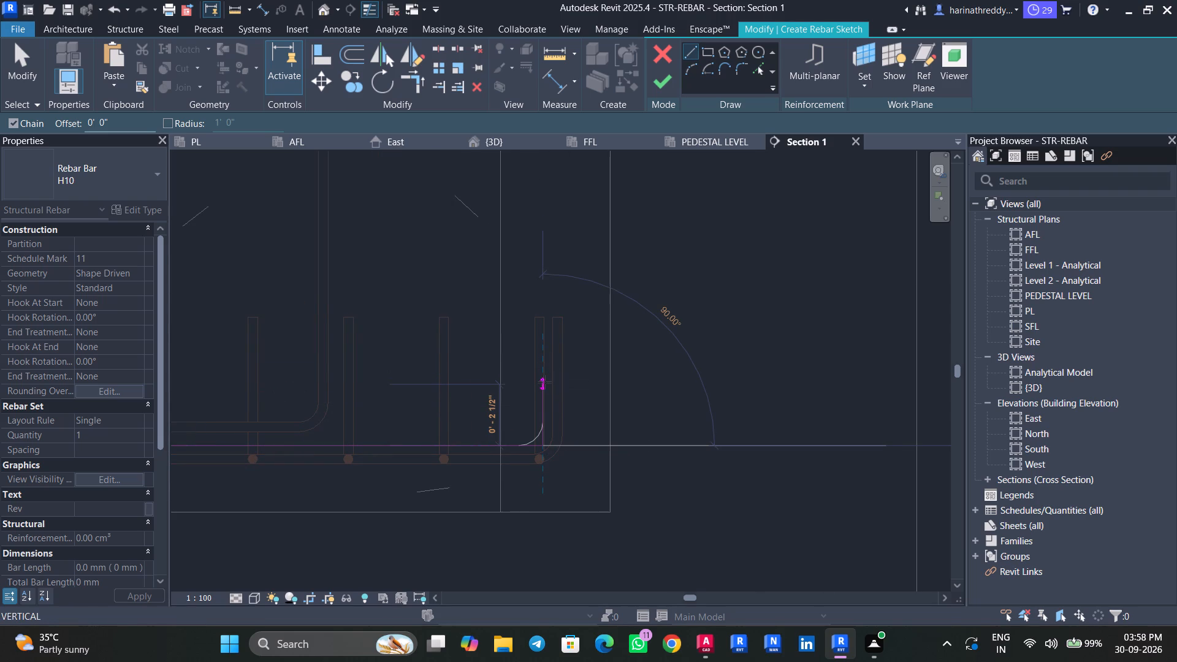
pyautogui.click(544, 382)
pyautogui.press('Escape')
pyautogui.press('Escape')
pyautogui.press('Escape')
pyautogui.press('Escape')
pyautogui.press('Escape')
pyautogui.click(659, 78)
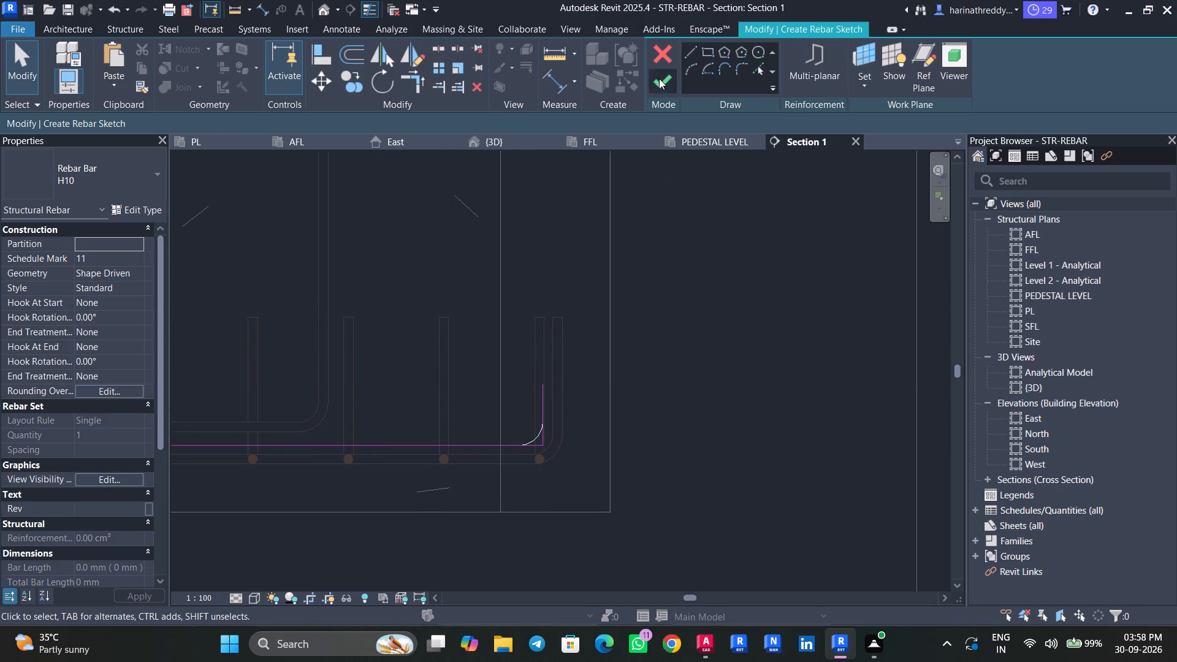
pyautogui.press('Escape')
pyautogui.press('Escape')
pyautogui.press('Escape')
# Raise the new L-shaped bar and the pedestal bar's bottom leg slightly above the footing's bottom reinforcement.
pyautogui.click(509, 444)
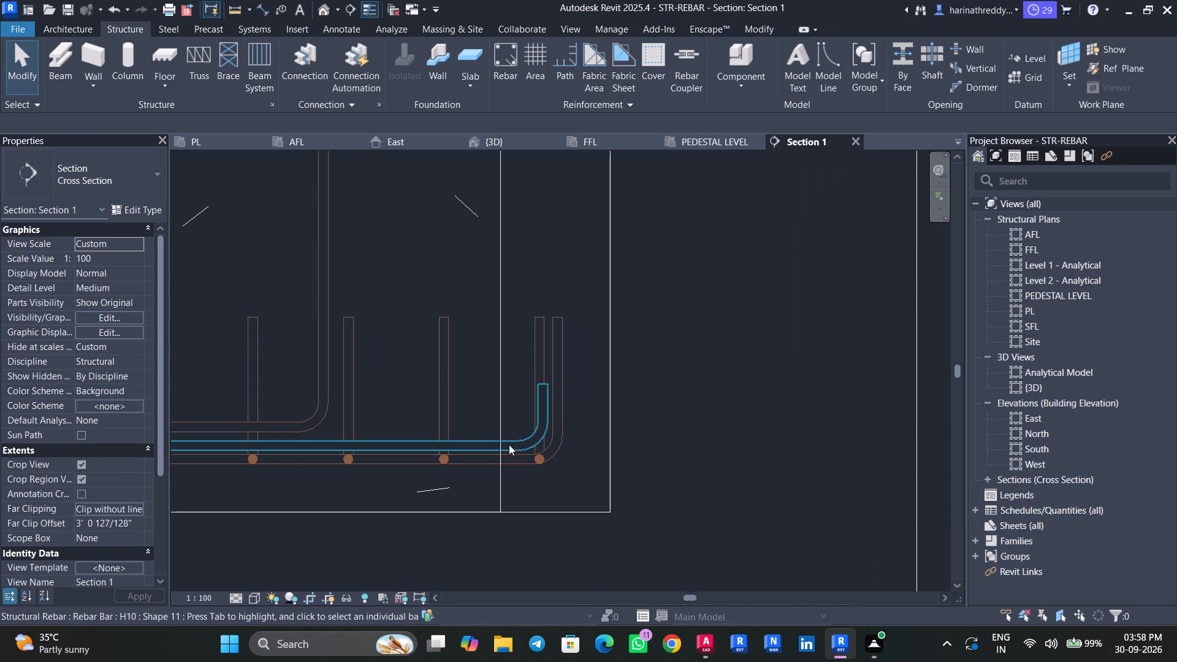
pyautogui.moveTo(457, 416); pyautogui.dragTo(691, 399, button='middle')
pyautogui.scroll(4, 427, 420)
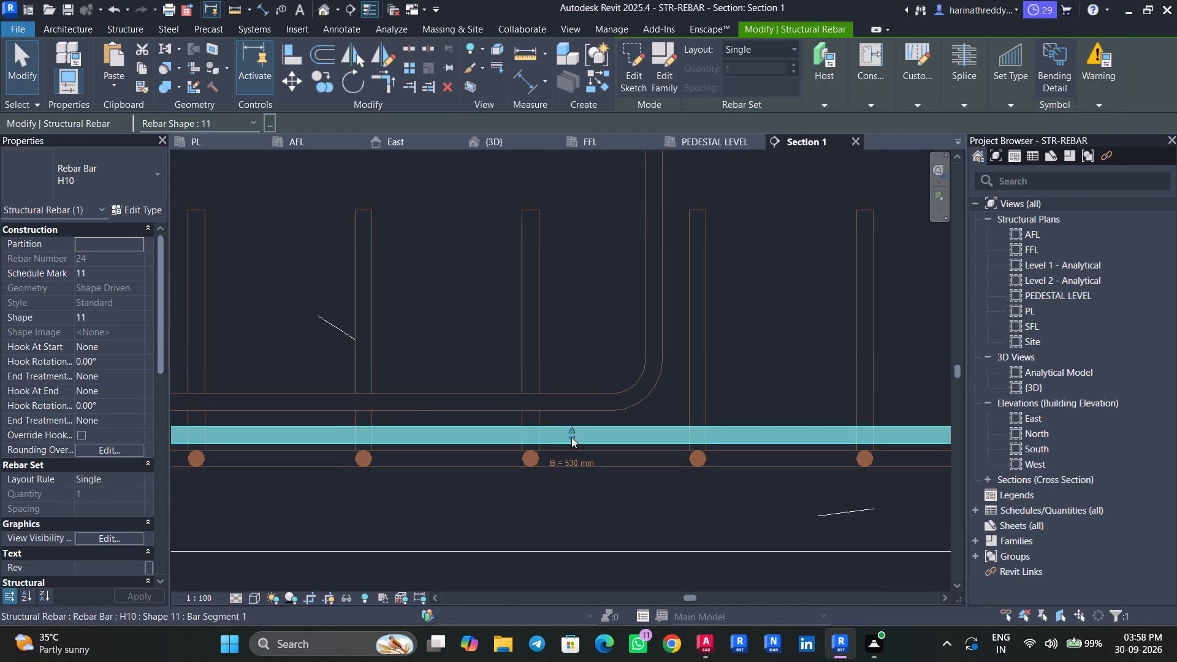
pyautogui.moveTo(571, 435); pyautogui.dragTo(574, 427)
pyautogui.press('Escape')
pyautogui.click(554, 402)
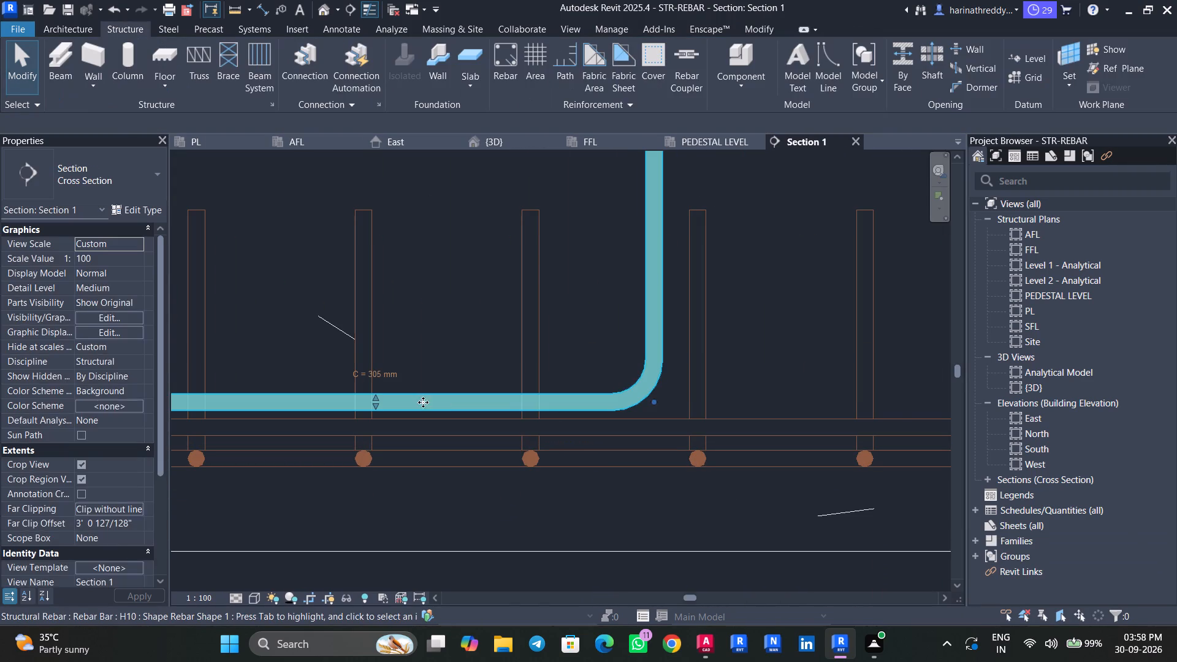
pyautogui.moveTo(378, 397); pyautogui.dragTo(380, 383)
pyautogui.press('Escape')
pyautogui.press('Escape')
# Reposition the L-shaped bar just above the bottom reinforcement, and lower the pedestal bar's bottom leg to sit closely above it.
pyautogui.click(412, 427)
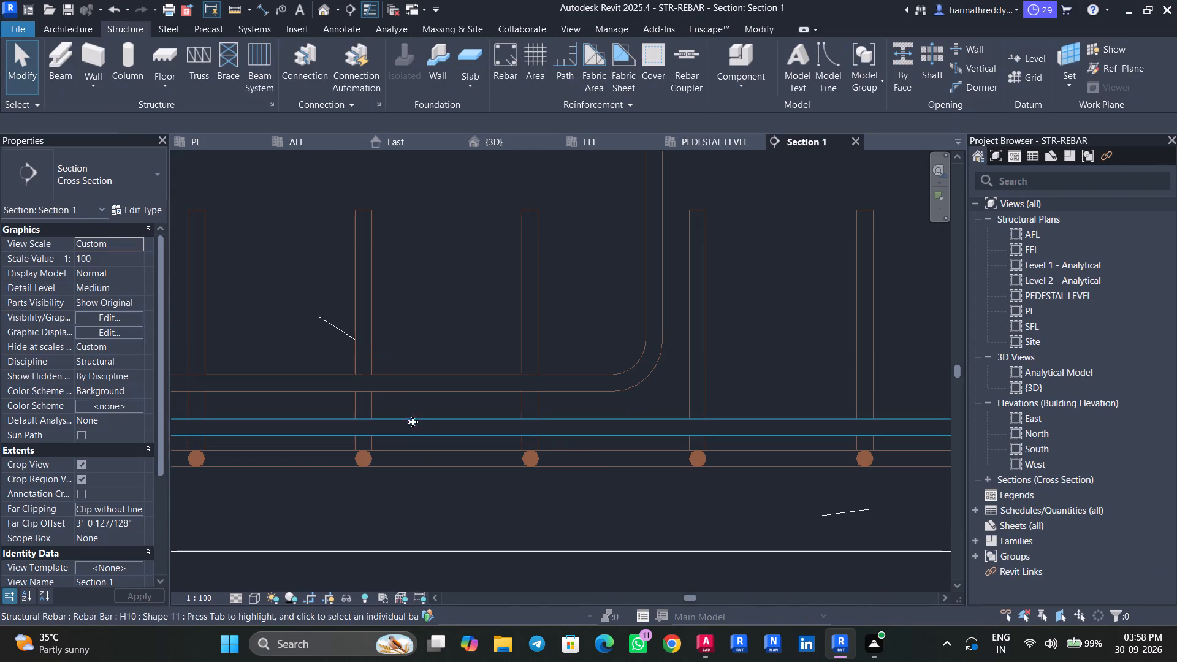
pyautogui.moveTo(567, 423); pyautogui.dragTo(568, 414)
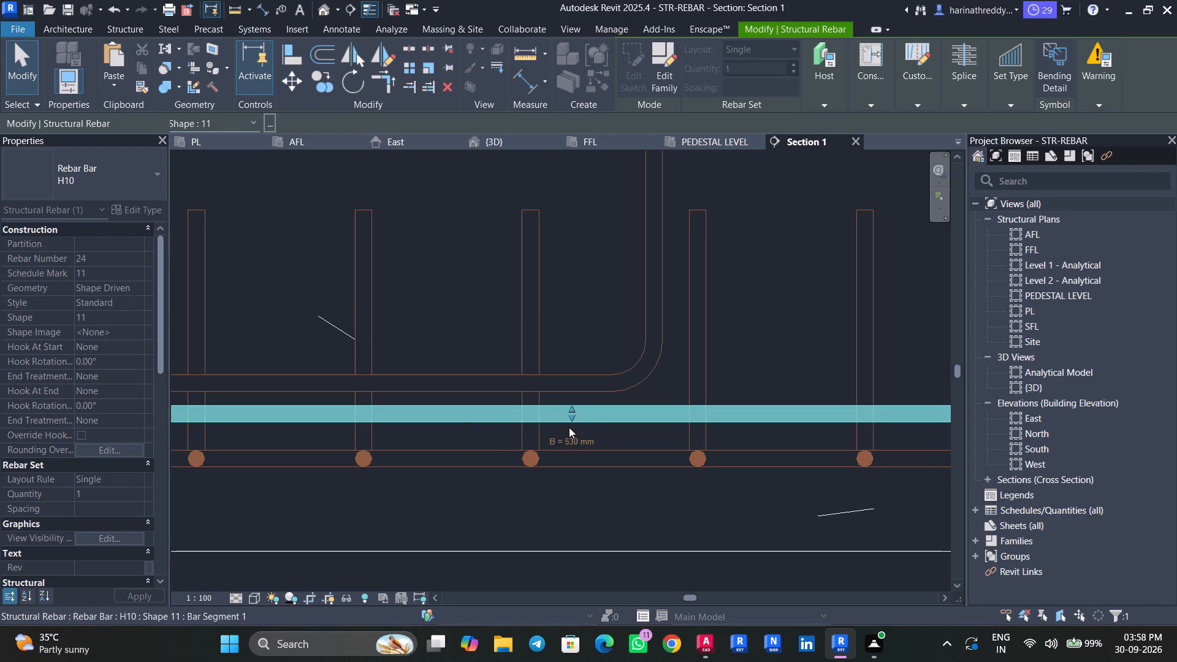
pyautogui.press('Escape')
pyautogui.click(573, 420)
pyautogui.moveTo(573, 420); pyautogui.dragTo(575, 433)
pyautogui.press('Escape')
pyautogui.click(557, 386)
pyautogui.moveTo(397, 410); pyautogui.dragTo(582, 411, button='middle')
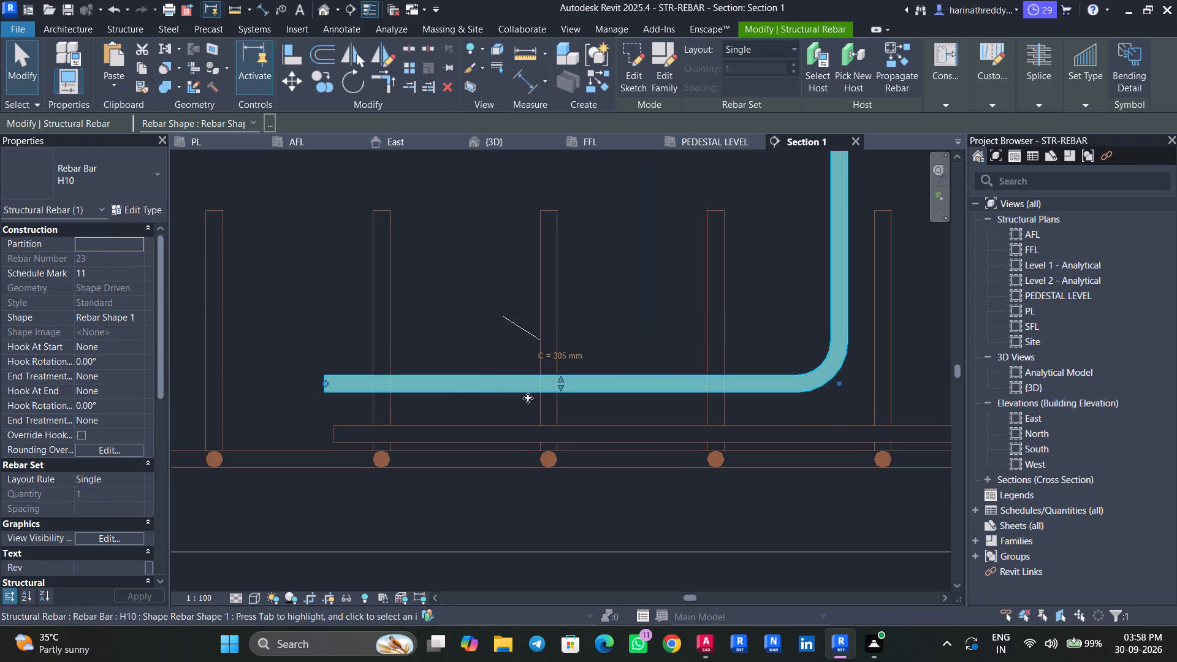
pyautogui.moveTo(563, 390); pyautogui.dragTo(562, 406)
pyautogui.press('Escape')
pyautogui.press('Escape')
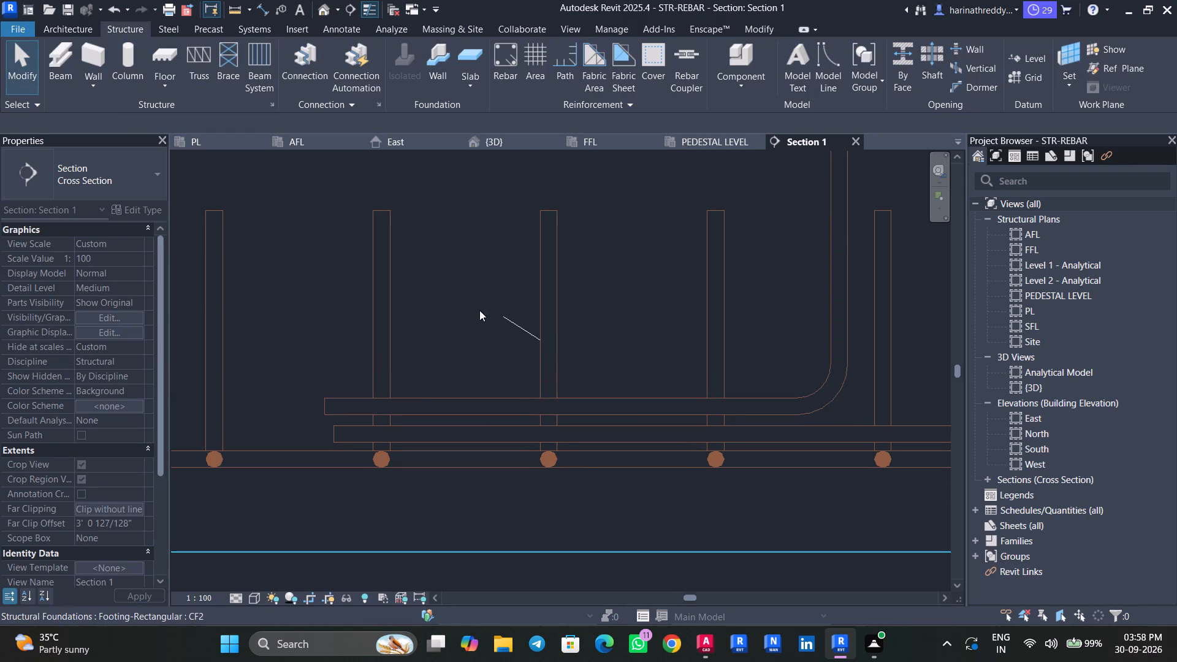
# Inspect the bar arrangement over the full height of the CF2 pedestal and footing in Section 1.
pyautogui.scroll(-7, 479, 310)
pyautogui.scroll(1, 484, 305)
pyautogui.moveTo(631, 242); pyautogui.dragTo(586, 436, button='middle')
pyautogui.scroll(-4, 499, 314)
pyautogui.moveTo(499, 314); pyautogui.dragTo(499, 413, button='middle')
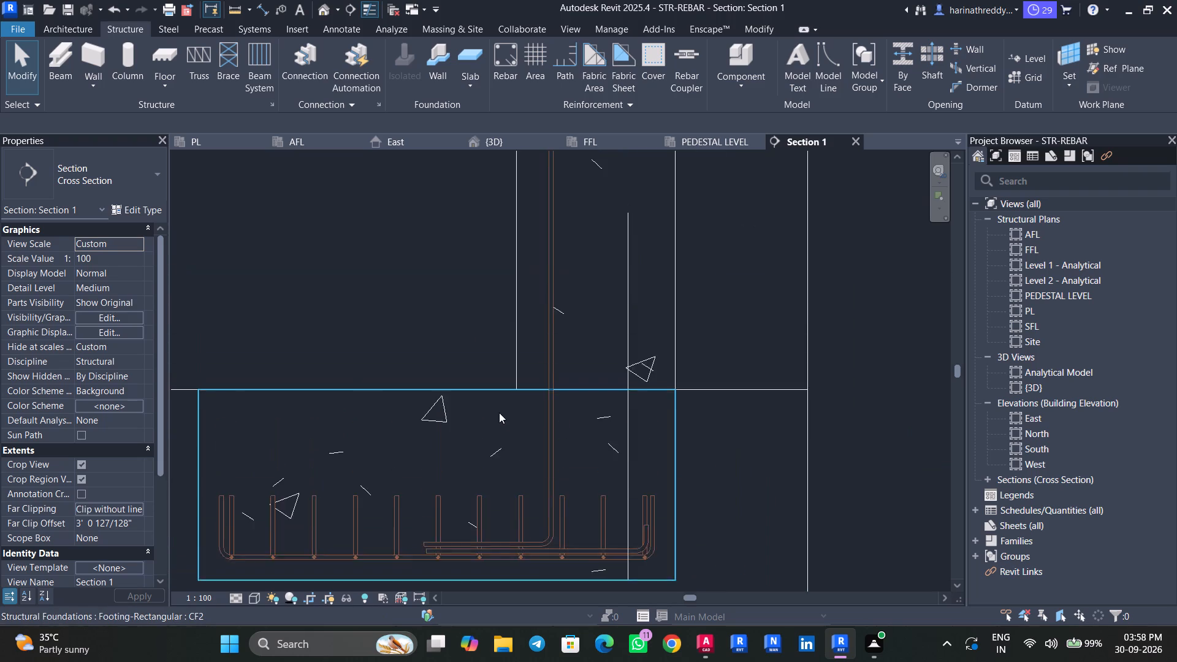
pyautogui.scroll(-5, 499, 413)
pyautogui.click(529, 278)
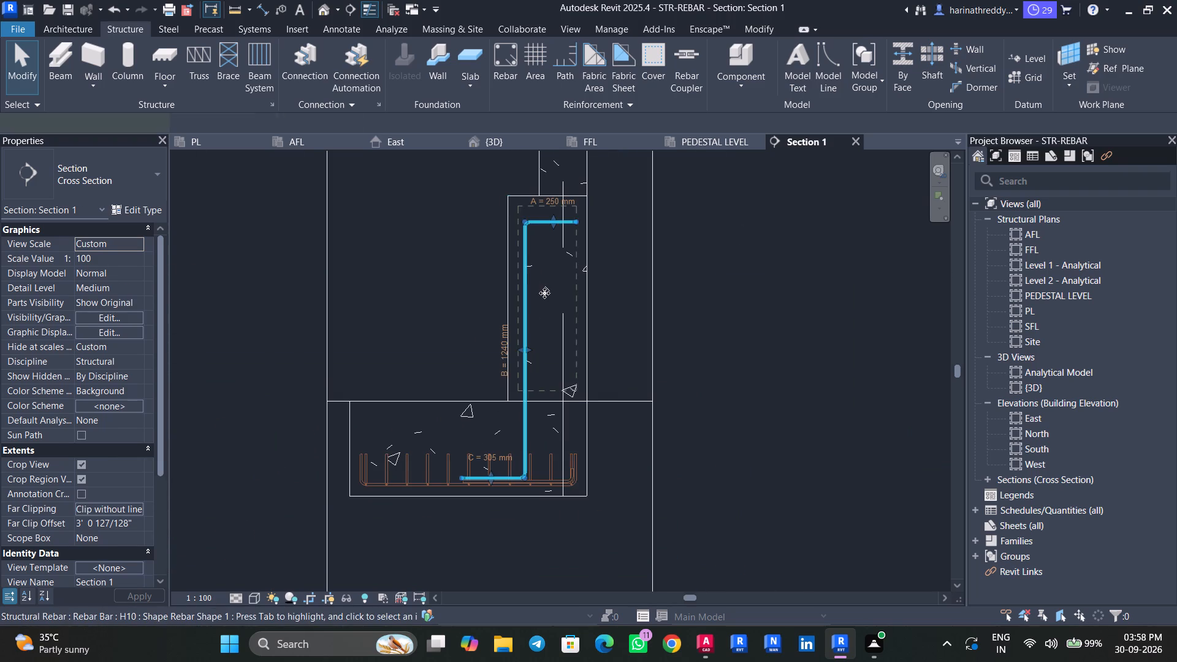
pyautogui.moveTo(552, 301); pyautogui.dragTo(564, 414, button='middle')
pyautogui.scroll(-3, 564, 414)
pyautogui.press('Escape')
pyautogui.press('Escape')
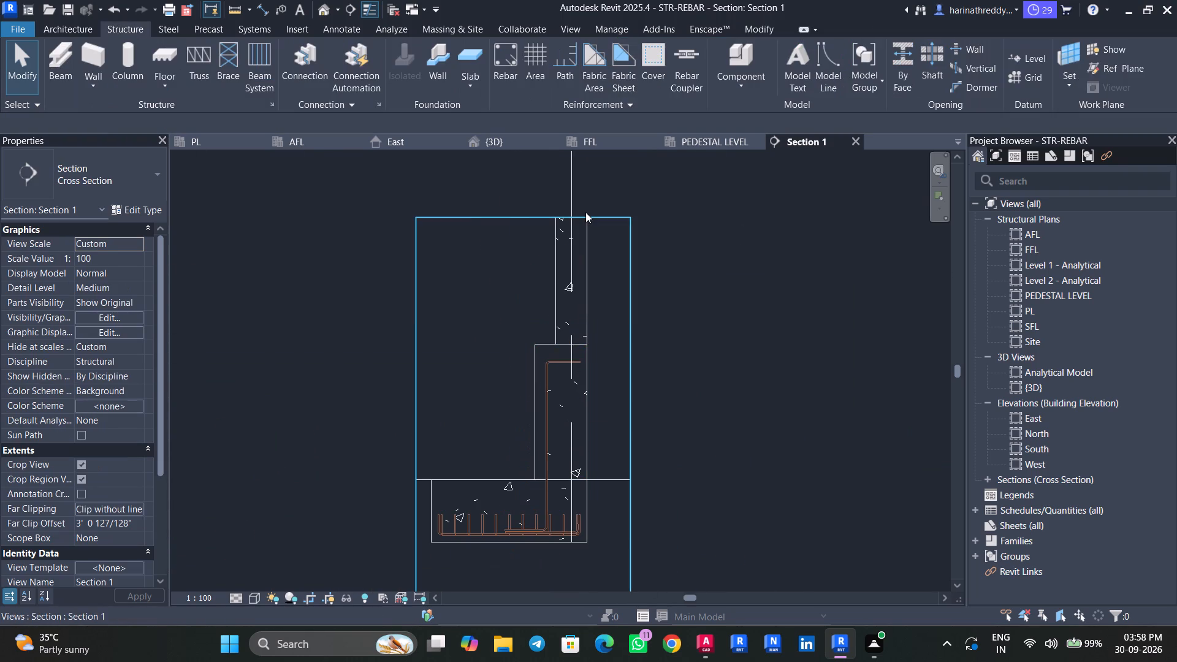
# Extend the upper edge of the Section 1 crop region up the column to about the beam's underside.
pyautogui.click(585, 212)
pyautogui.moveTo(646, 243); pyautogui.dragTo(648, 398, button='middle')
pyautogui.moveTo(526, 370); pyautogui.dragTo(543, 223)
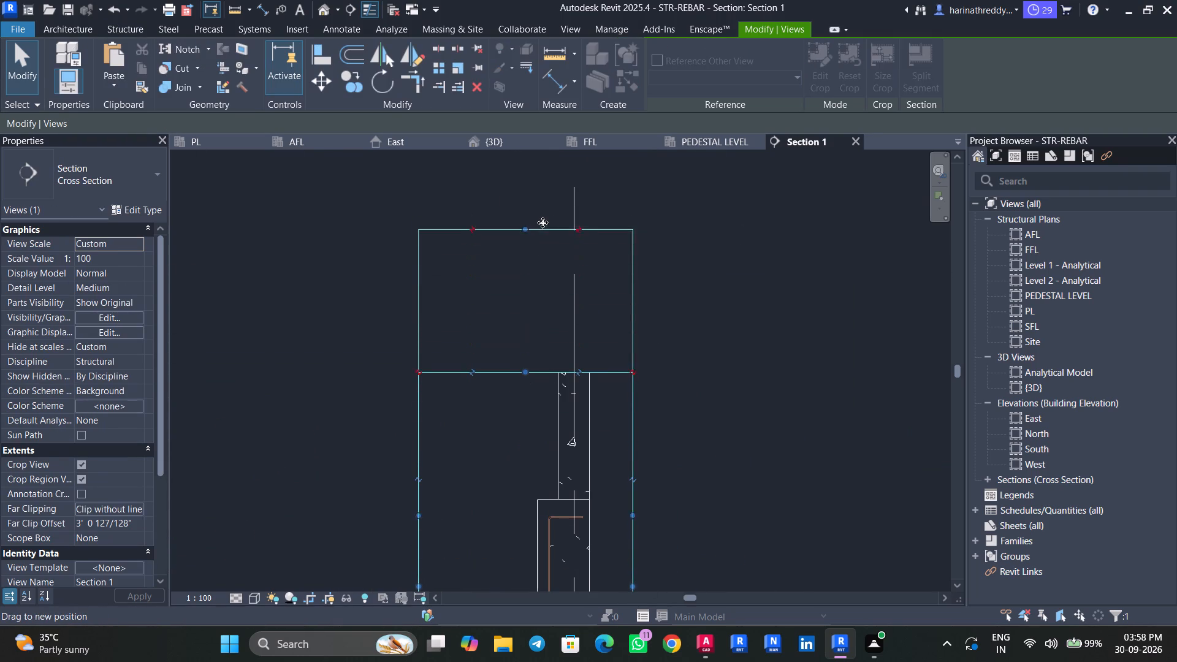
pyautogui.moveTo(543, 223); pyautogui.dragTo(543, 188)
pyautogui.moveTo(531, 188); pyautogui.dragTo(534, 253)
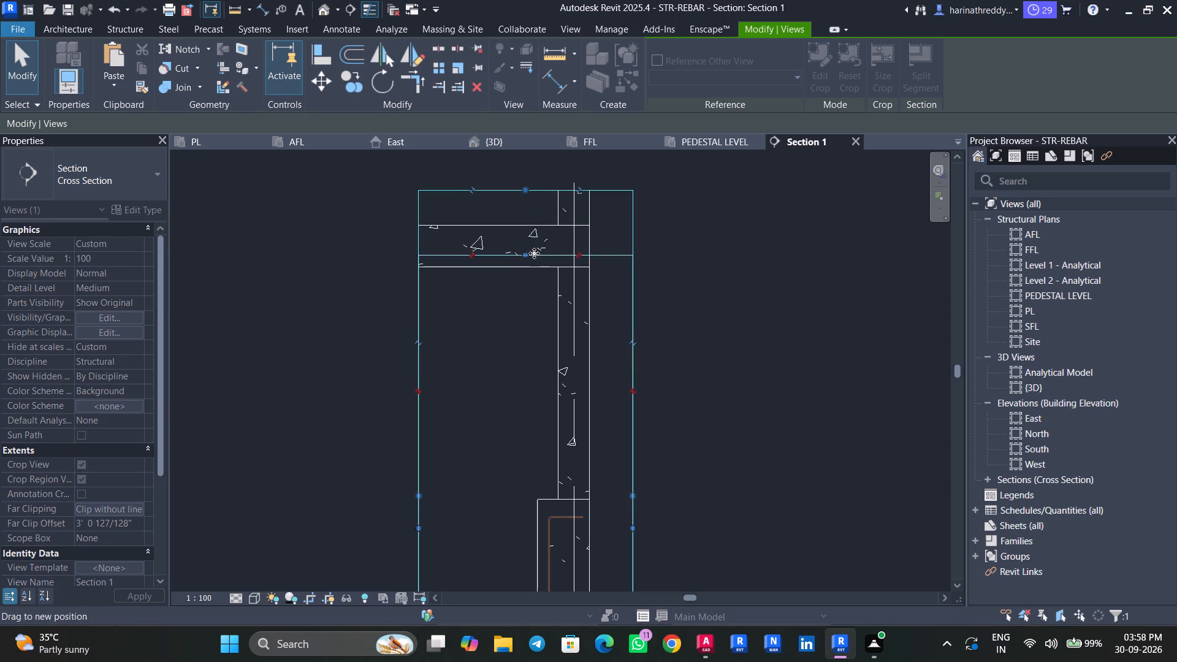
pyautogui.moveTo(534, 253); pyautogui.dragTo(535, 262)
pyautogui.moveTo(706, 321); pyautogui.dragTo(710, 229, button='middle')
pyautogui.press('Escape')
pyautogui.press('Escape')
# Start placing H10 rebar hosted by the CF2 pedestal column, using the closed stirrup shape 52.
pyautogui.moveTo(685, 337); pyautogui.dragTo(713, 217, button='middle')
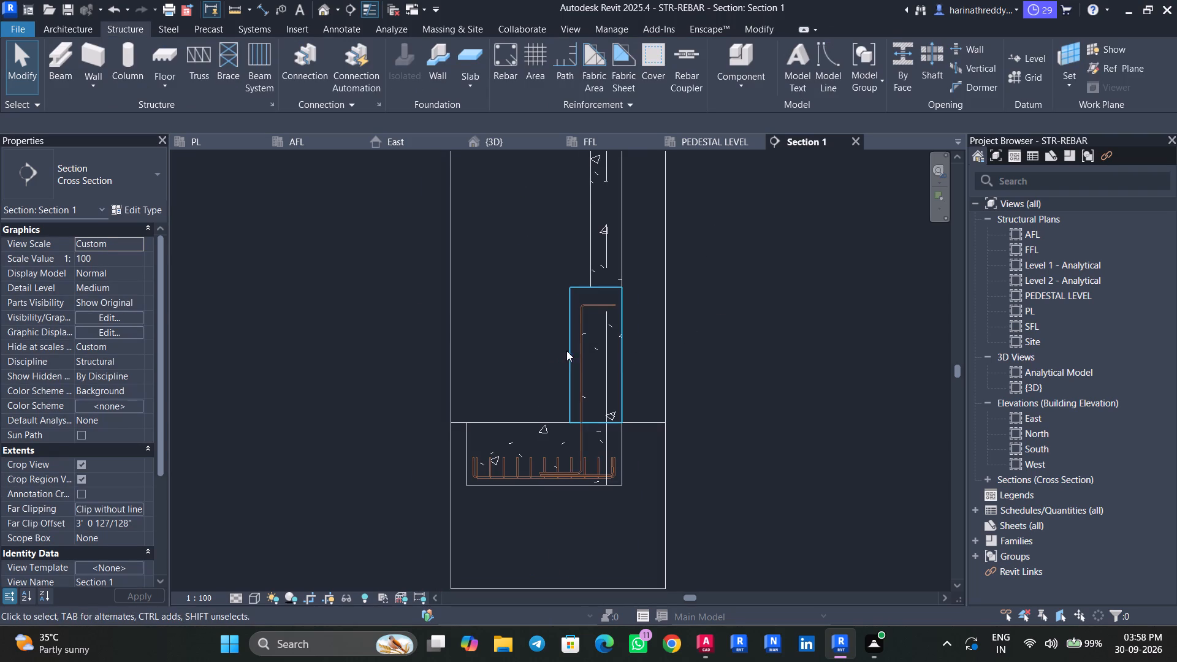
pyautogui.click(566, 351)
pyautogui.scroll(3, 574, 363)
pyautogui.moveTo(574, 363); pyautogui.dragTo(558, 433, button='middle')
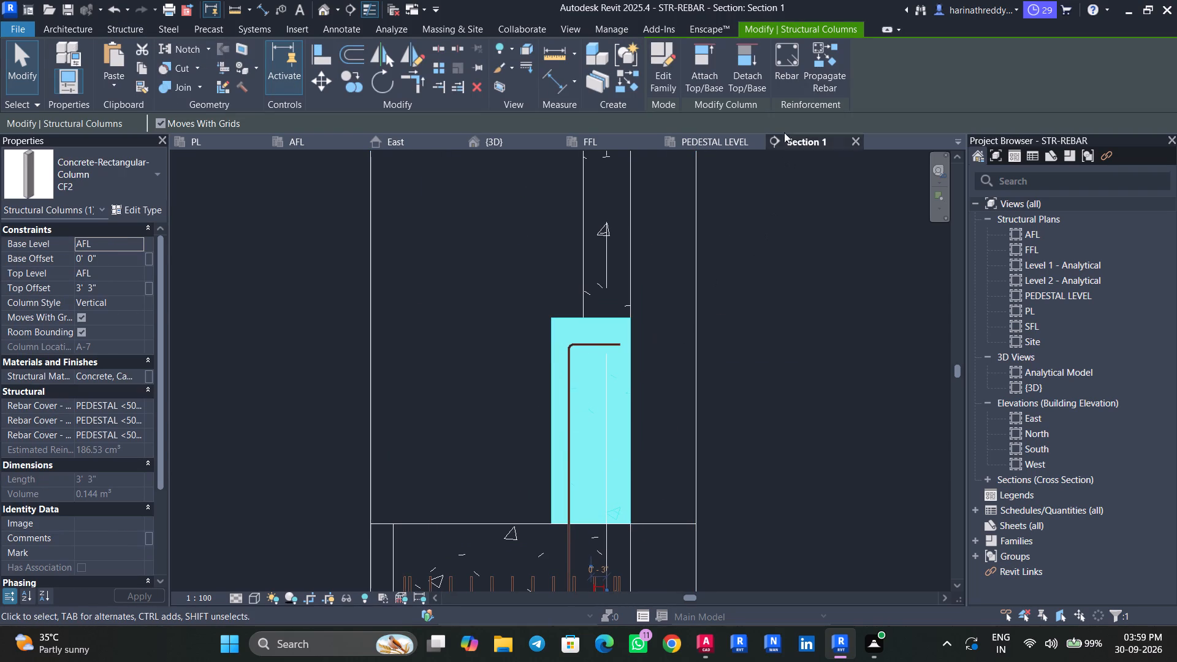
pyautogui.click(794, 70)
pyautogui.scroll(6, 866, 360)
pyautogui.scroll(-4, 870, 359)
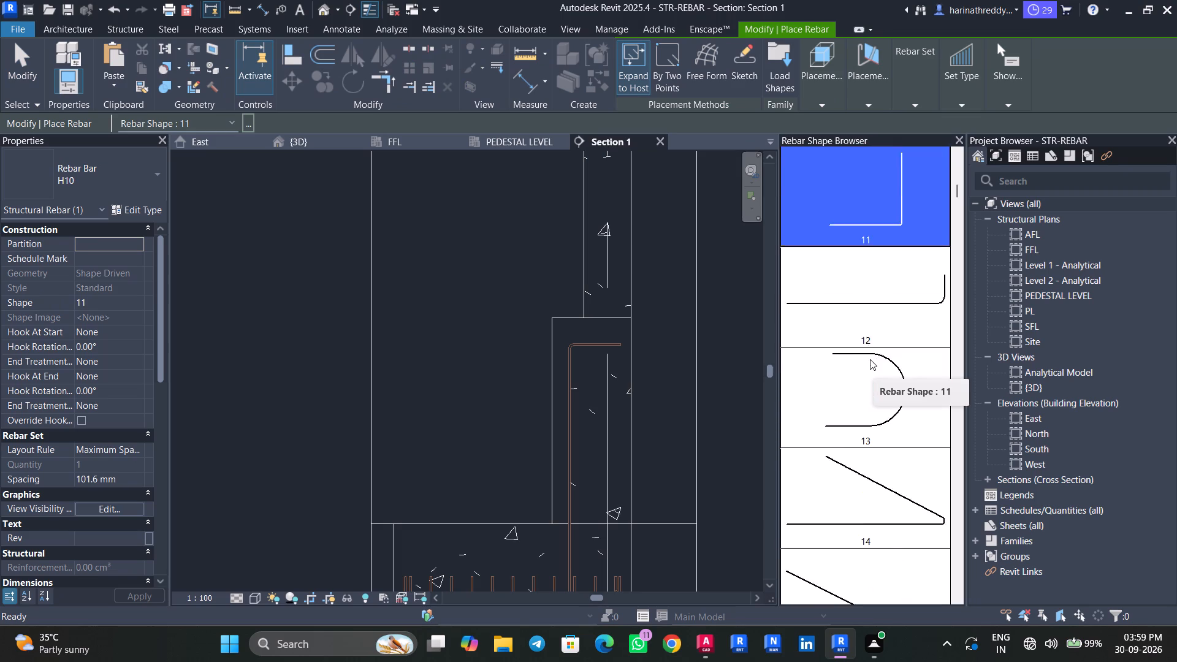
pyautogui.scroll(-8, 870, 359)
pyautogui.scroll(1, 871, 355)
pyautogui.scroll(-20, 871, 355)
pyautogui.scroll(-8, 871, 355)
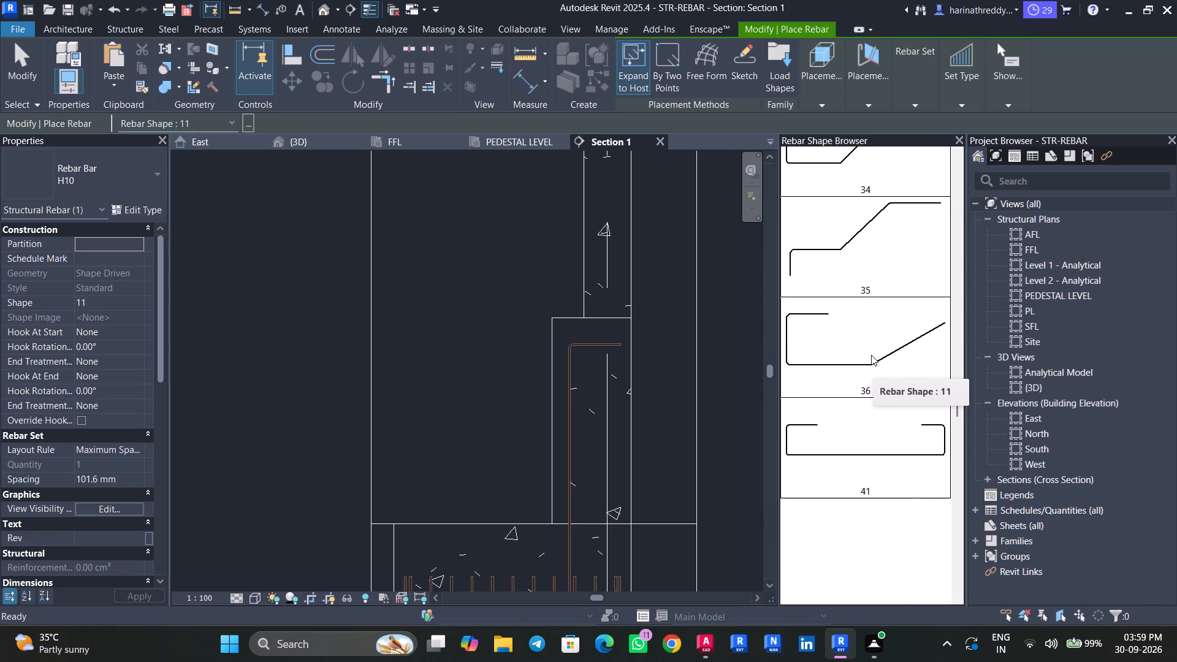
pyautogui.scroll(-9, 871, 355)
pyautogui.click(846, 570)
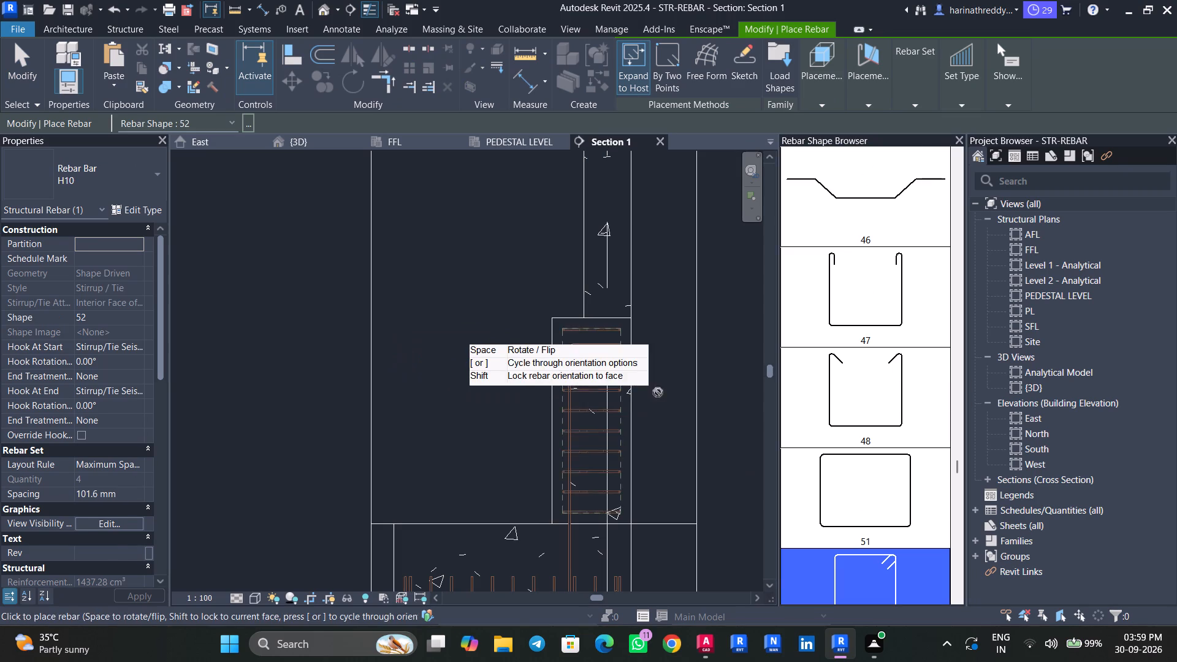
pyautogui.moveTo(596, 395); pyautogui.dragTo(569, 338, button='middle')
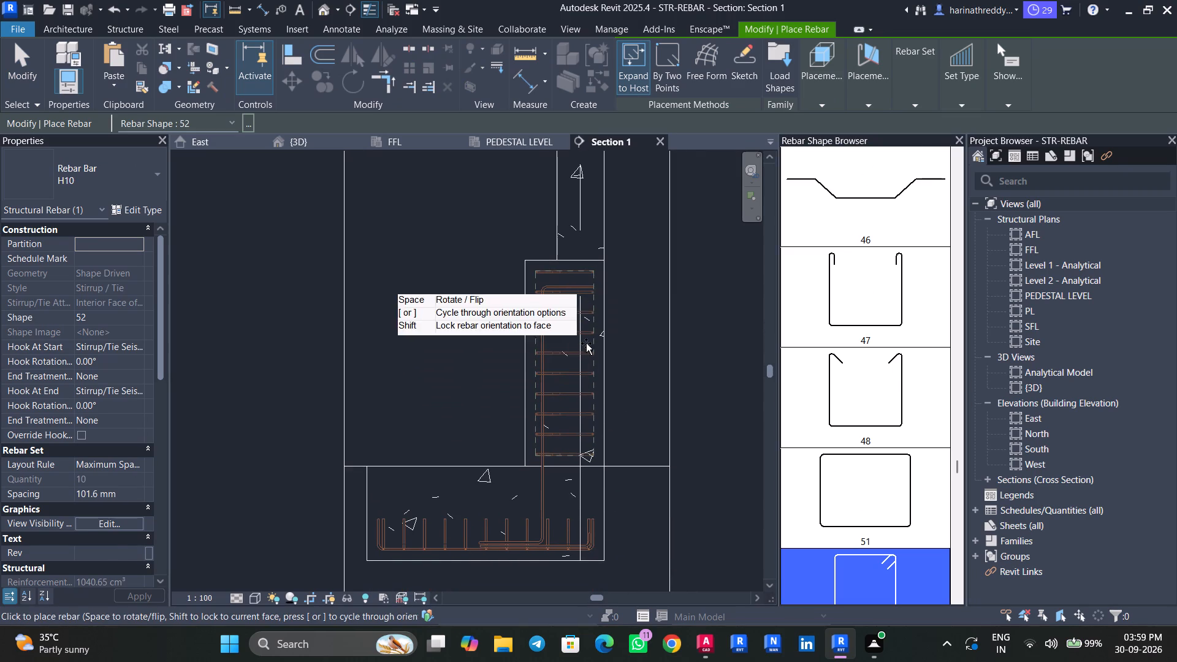
# Check the pedestal stirrup callout in AutoCAD, change the bar type to H8, and place the shape 52 stirrup set in the CF2 pedestal.
pyautogui.click(713, 647)
pyautogui.scroll(-1, 404, 379)
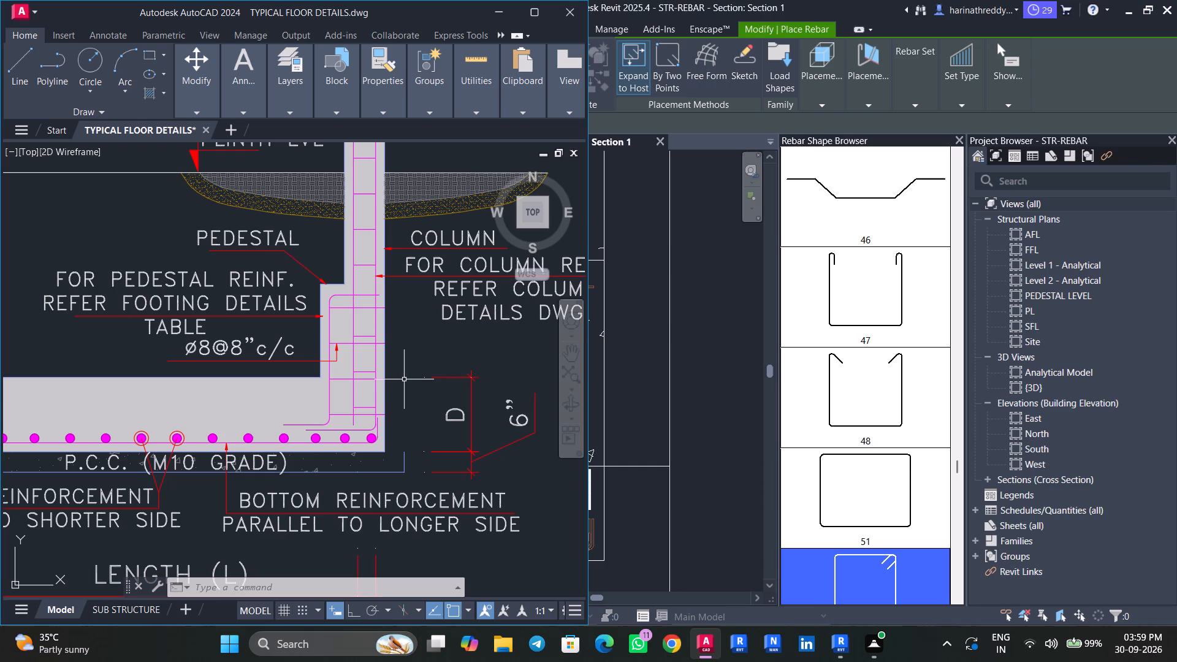
pyautogui.click(834, 631)
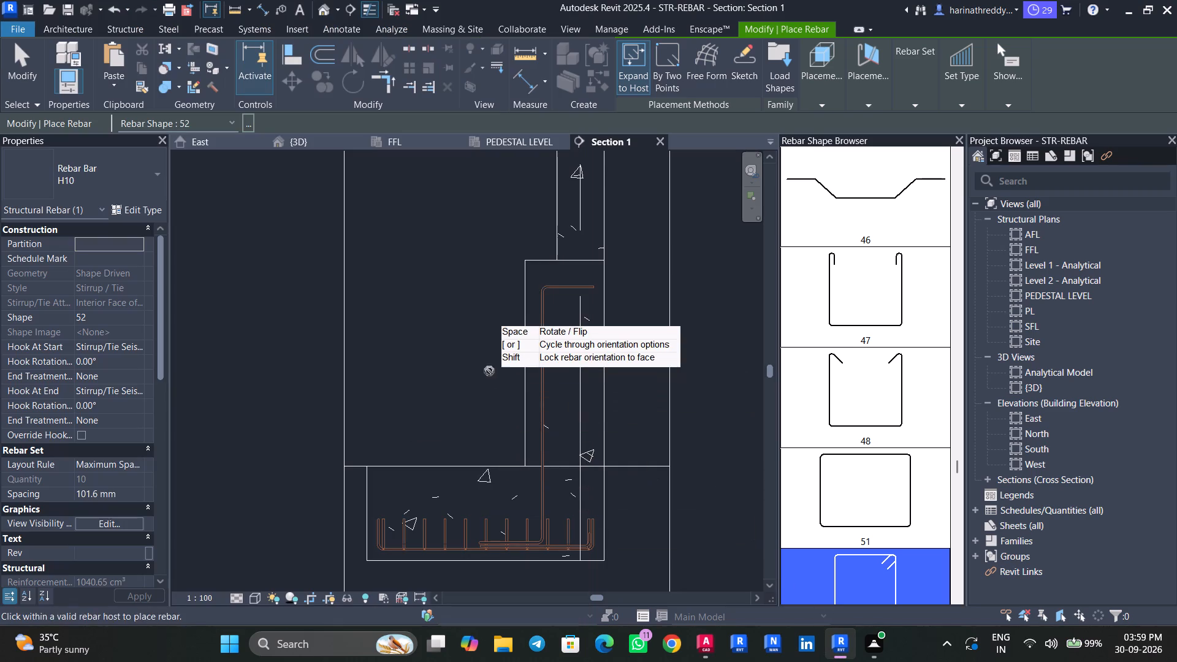
pyautogui.click(21, 180)
pyautogui.click(53, 272)
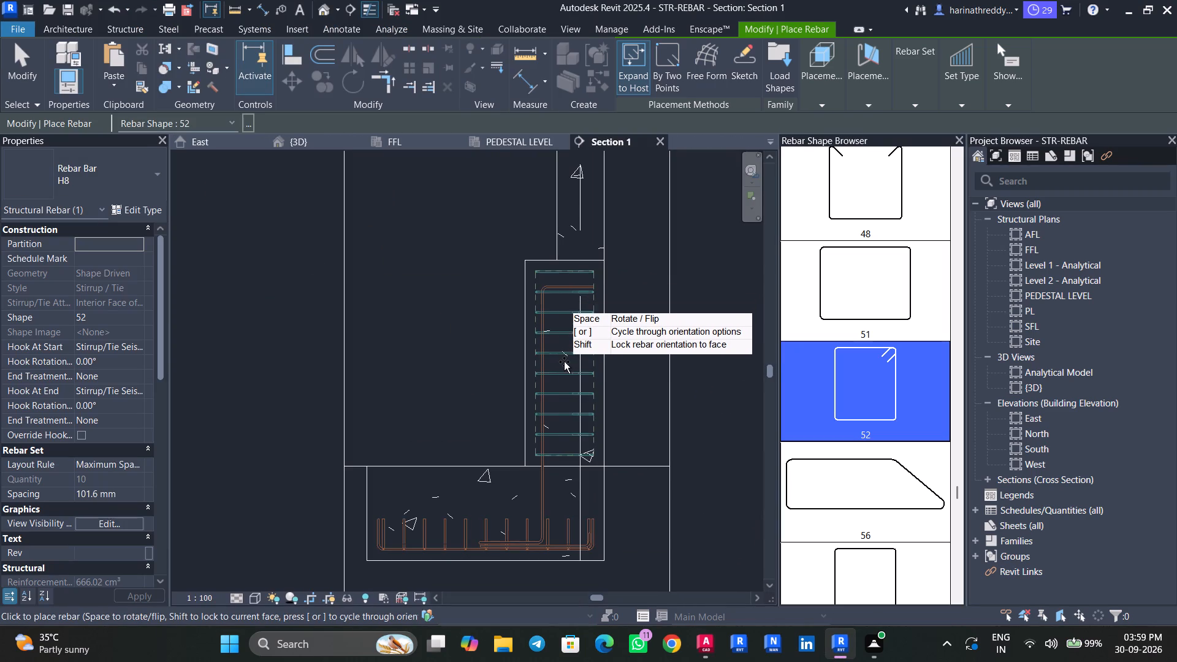
pyautogui.click(565, 357)
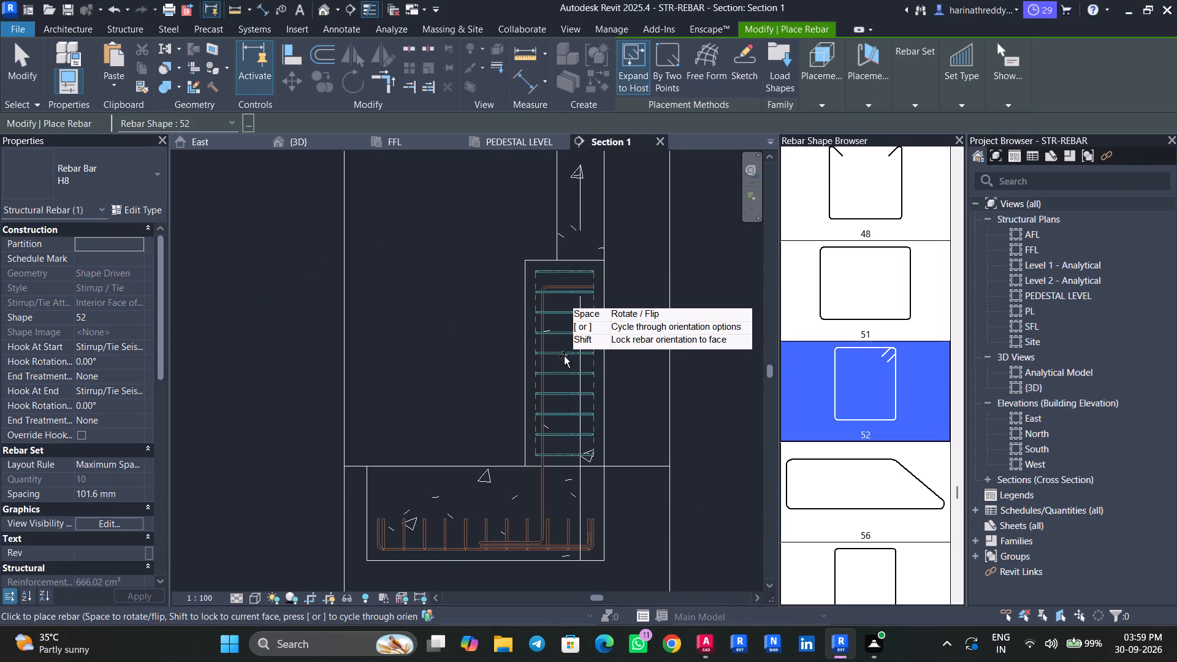
pyautogui.press('Escape')
pyautogui.press('Escape')
pyautogui.press('Escape')
pyautogui.click(562, 357)
pyautogui.press('Escape')
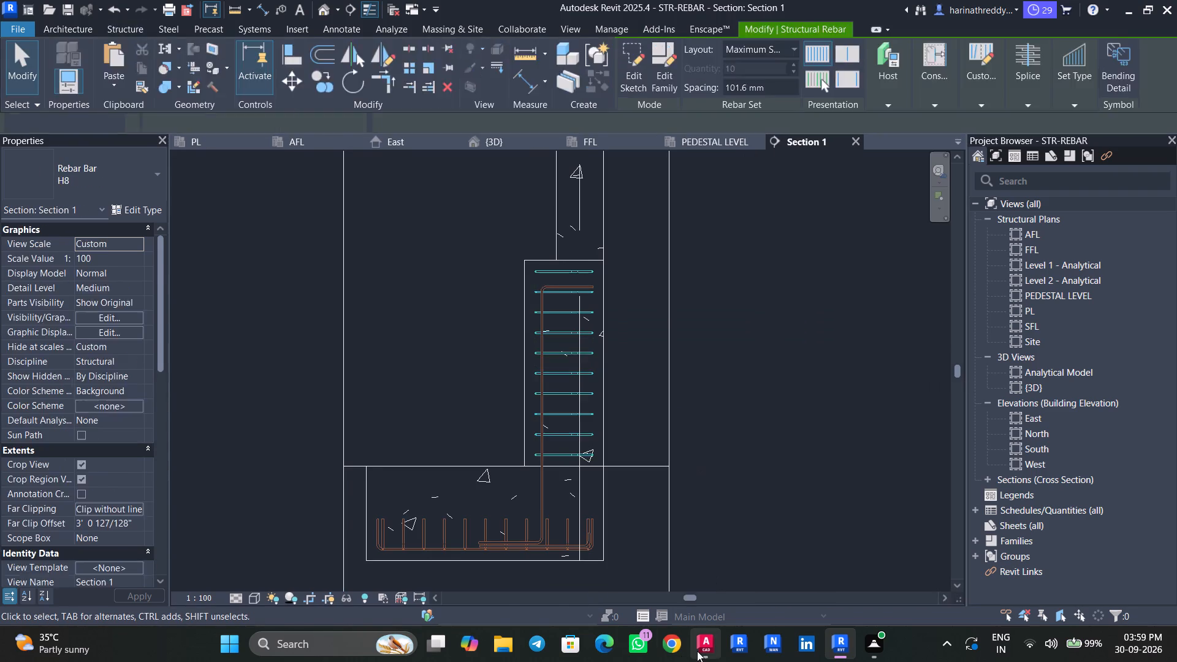
# Recheck the stirrup callout in the AutoCAD detail and set the pedestal stirrup set's spacing to 8" in Revit.
pyautogui.click(699, 651)
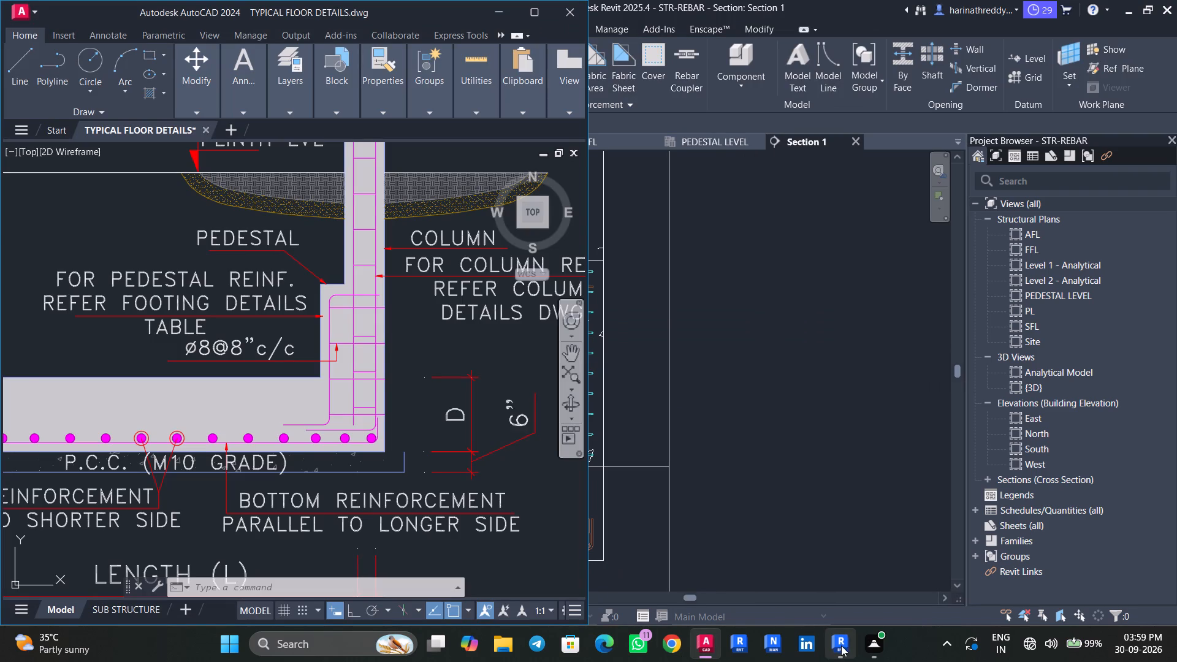
pyautogui.click(841, 645)
pyautogui.press('Escape')
pyautogui.click(587, 382)
pyautogui.press('Escape')
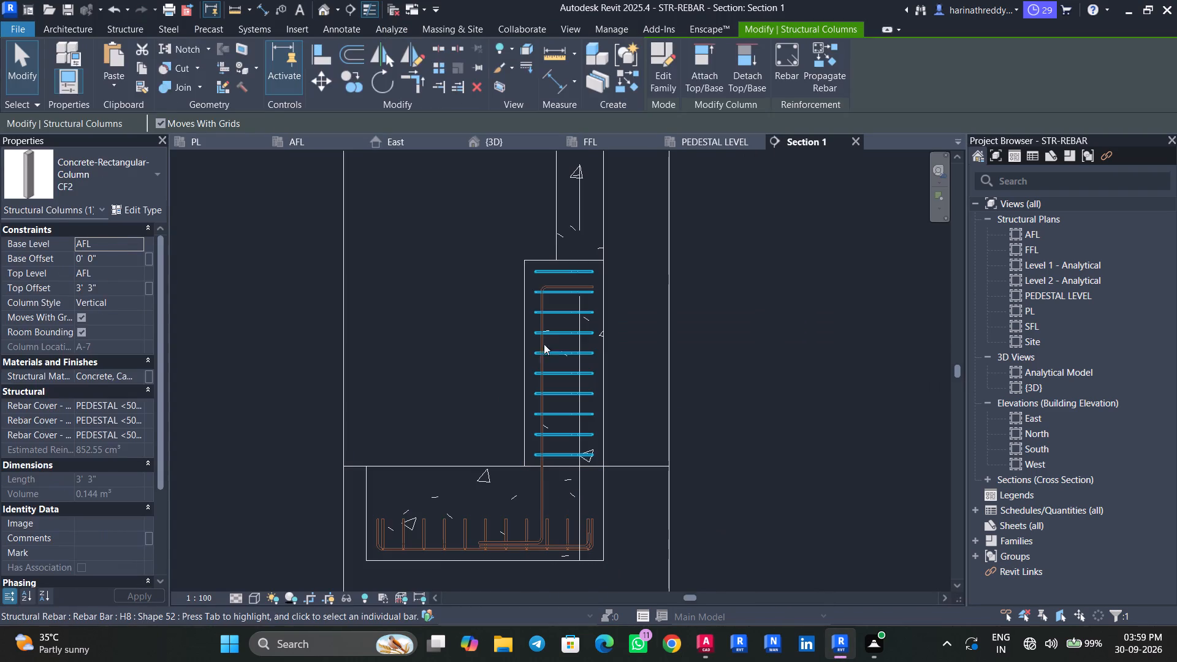
pyautogui.click(555, 335)
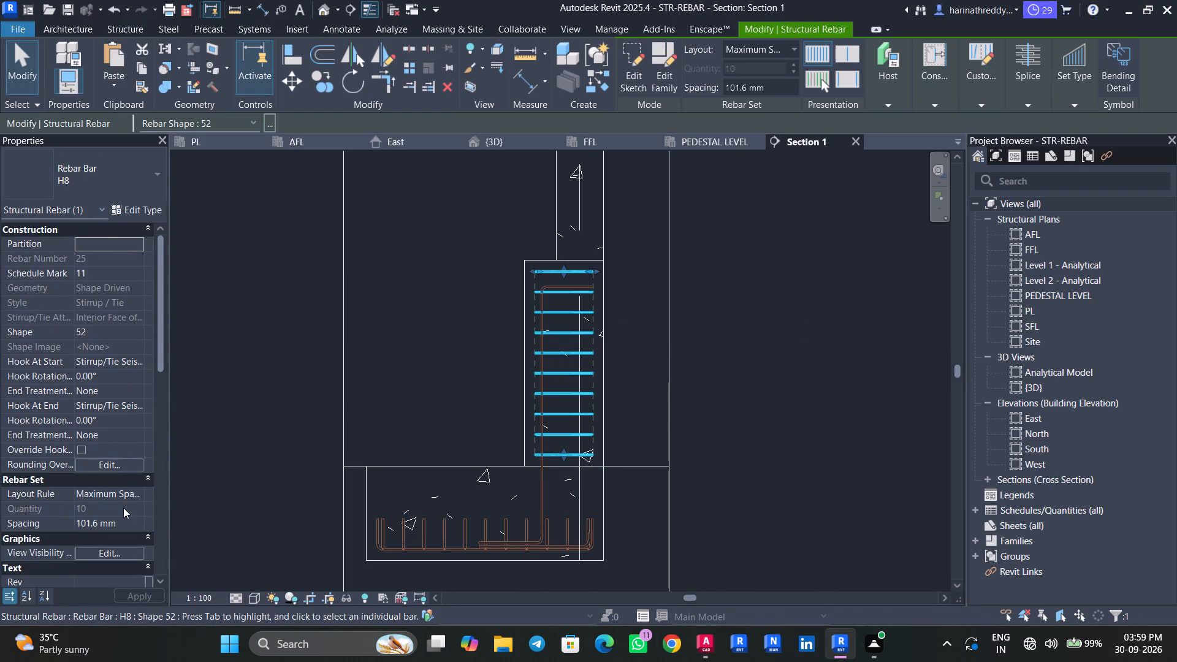
pyautogui.click(135, 525)
pyautogui.write('8"')
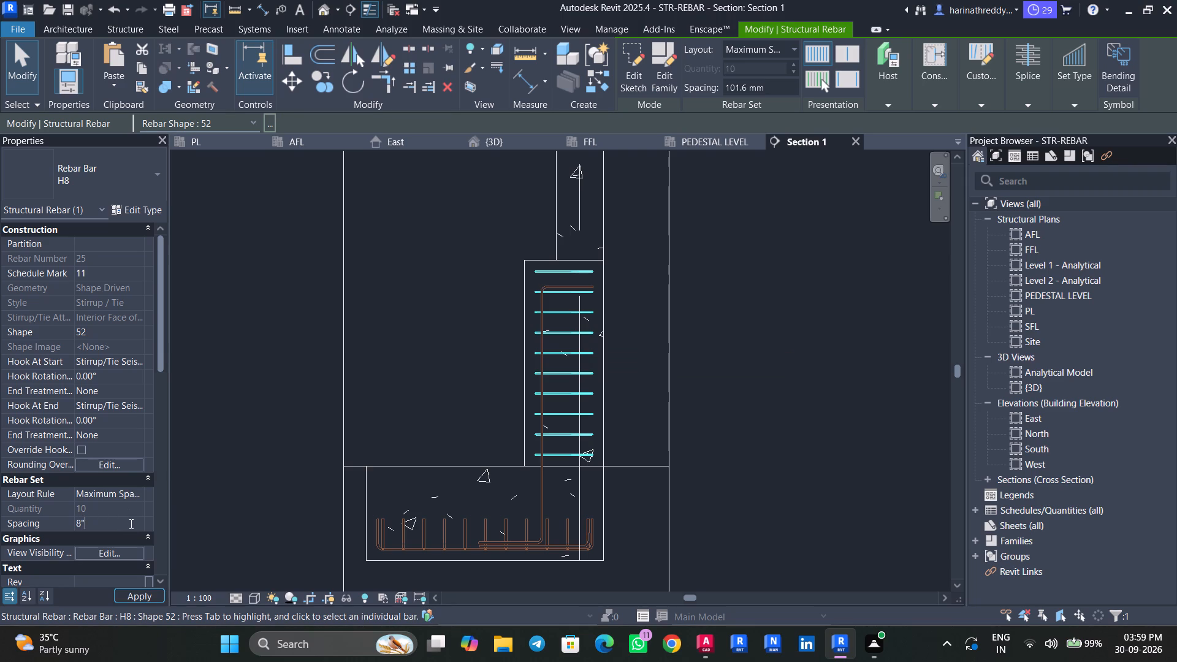
pyautogui.press('Return')
# Lower the upper end of the stirrup set to just below the pedestal bar's top bend.
pyautogui.scroll(3, 568, 282)
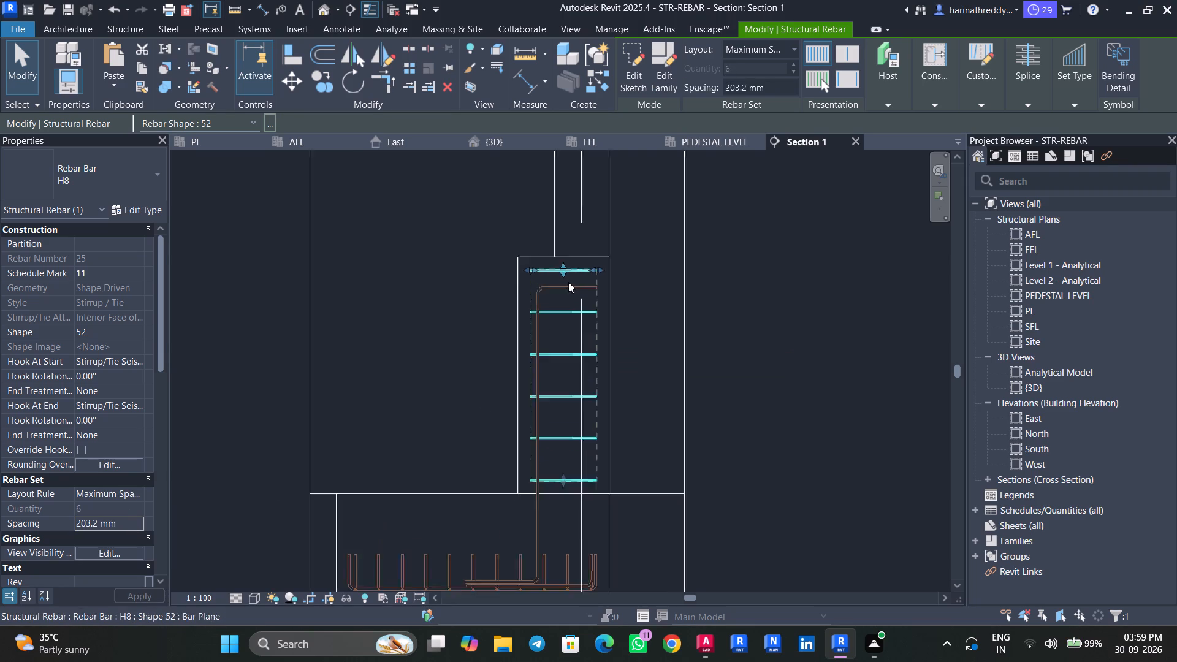
pyautogui.scroll(2, 568, 282)
pyautogui.moveTo(565, 259); pyautogui.dragTo(565, 301)
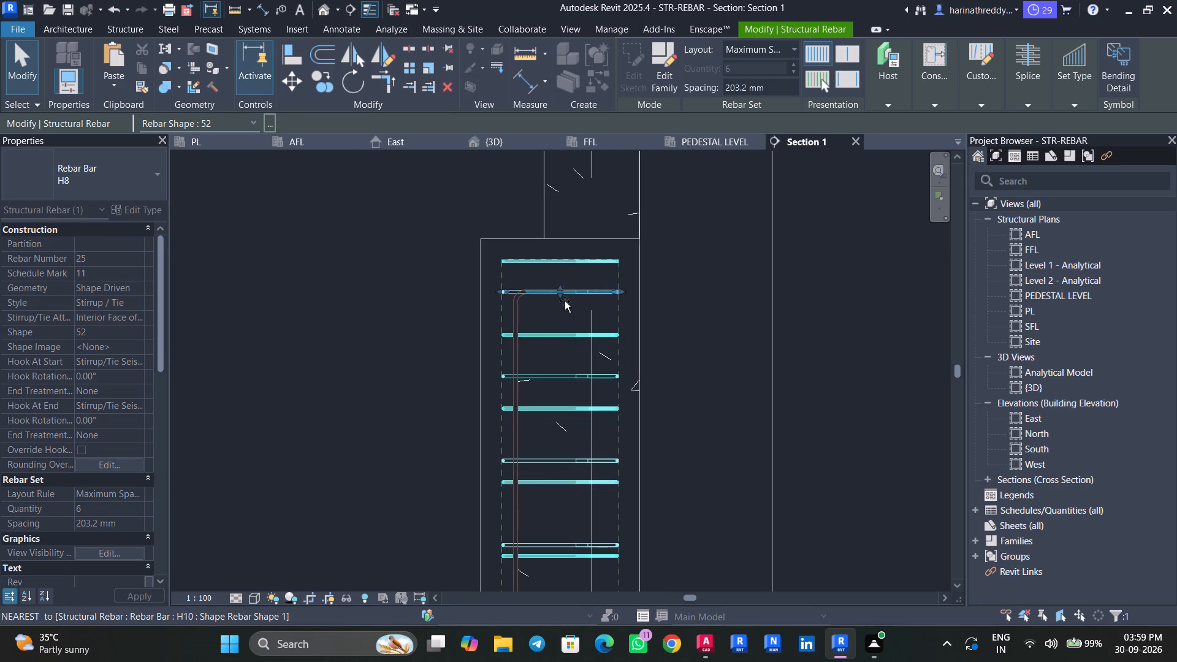
pyautogui.moveTo(565, 301); pyautogui.dragTo(565, 313)
# Extend the lower end of the stirrup set into the footing, ending just above the pedestal bar's bottom leg, as in the AutoCAD detail.
pyautogui.moveTo(640, 323); pyautogui.dragTo(649, 183, button='middle')
pyautogui.moveTo(660, 397); pyautogui.dragTo(660, 216, button='middle')
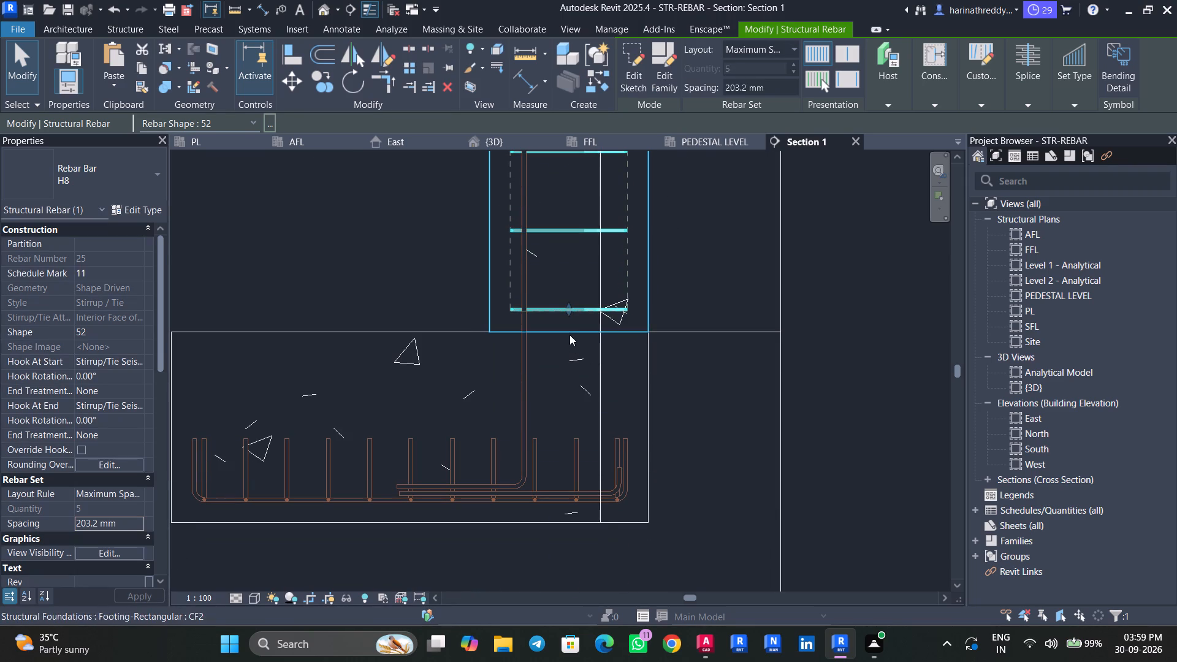
pyautogui.click(712, 642)
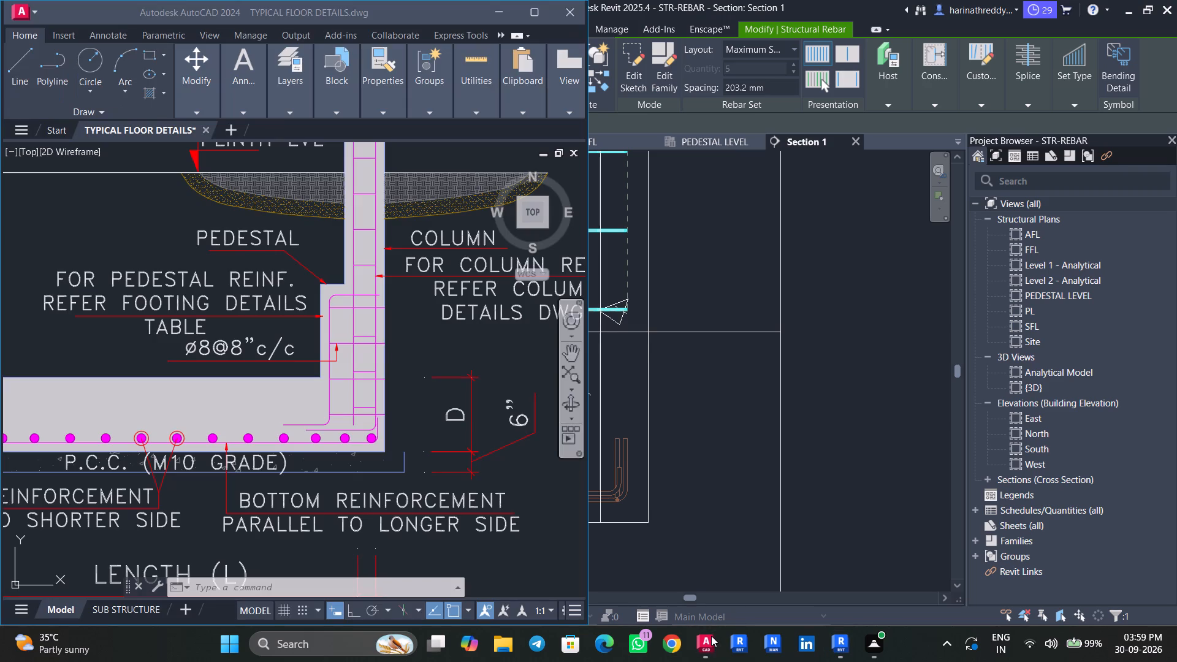
pyautogui.click(835, 643)
pyautogui.moveTo(569, 316); pyautogui.dragTo(566, 438)
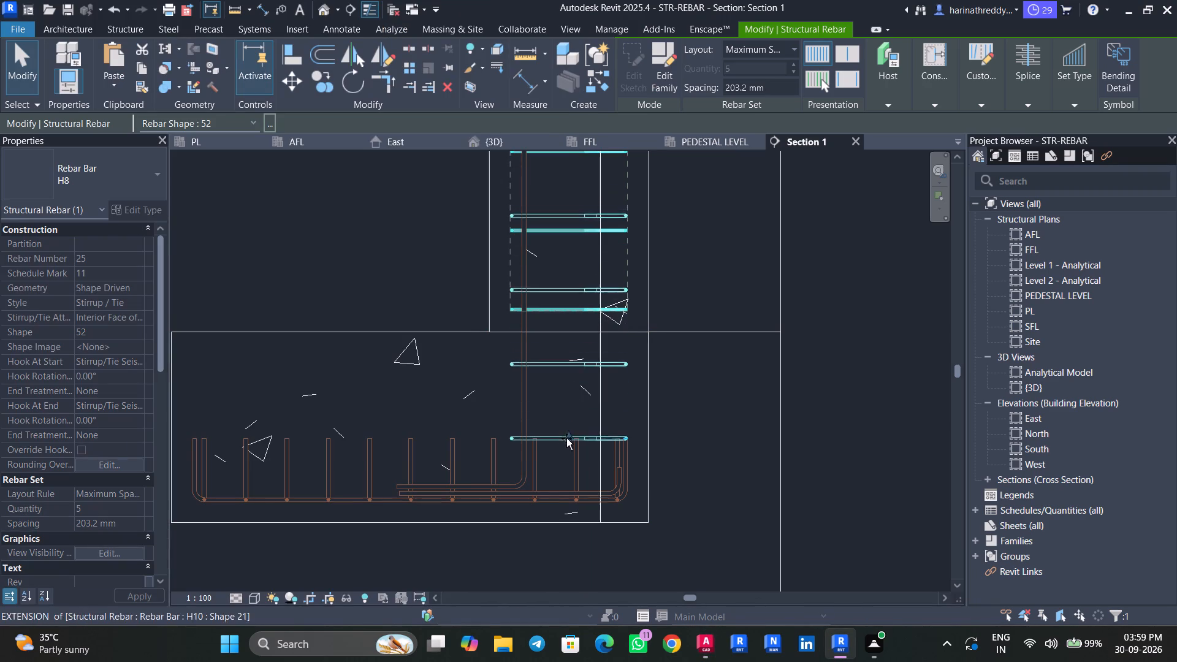
pyautogui.moveTo(566, 438); pyautogui.dragTo(566, 472)
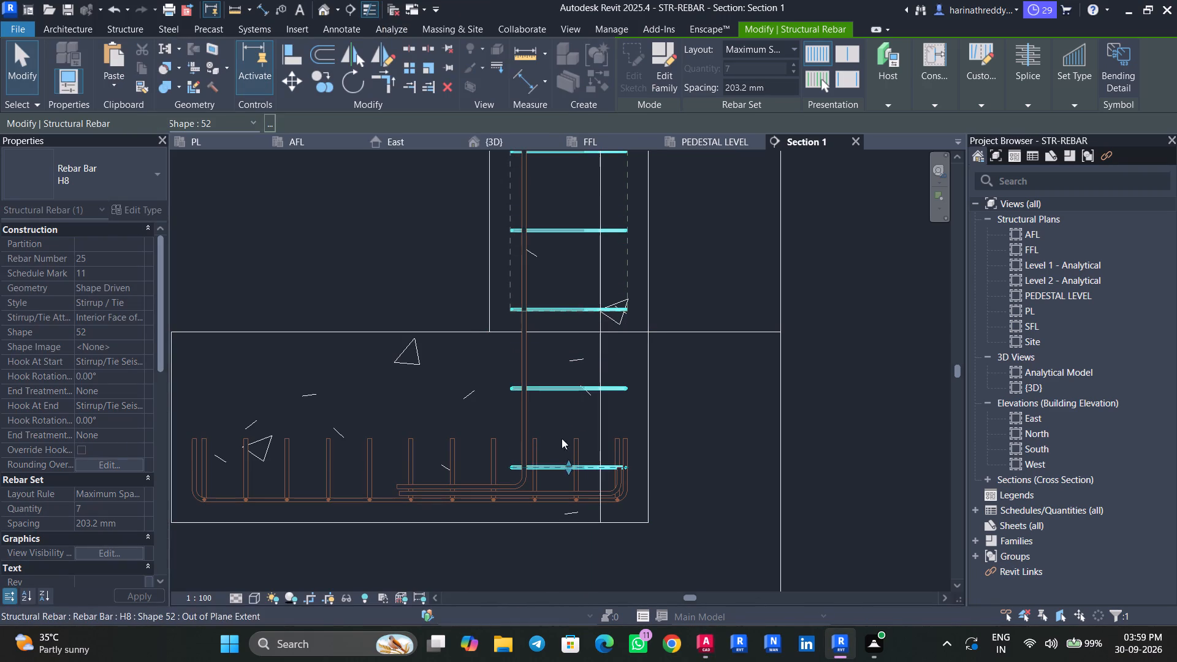
pyautogui.press('Escape')
pyautogui.press('Escape')
pyautogui.scroll(-3, 547, 402)
pyautogui.moveTo(563, 272); pyautogui.dragTo(570, 405, button='middle')
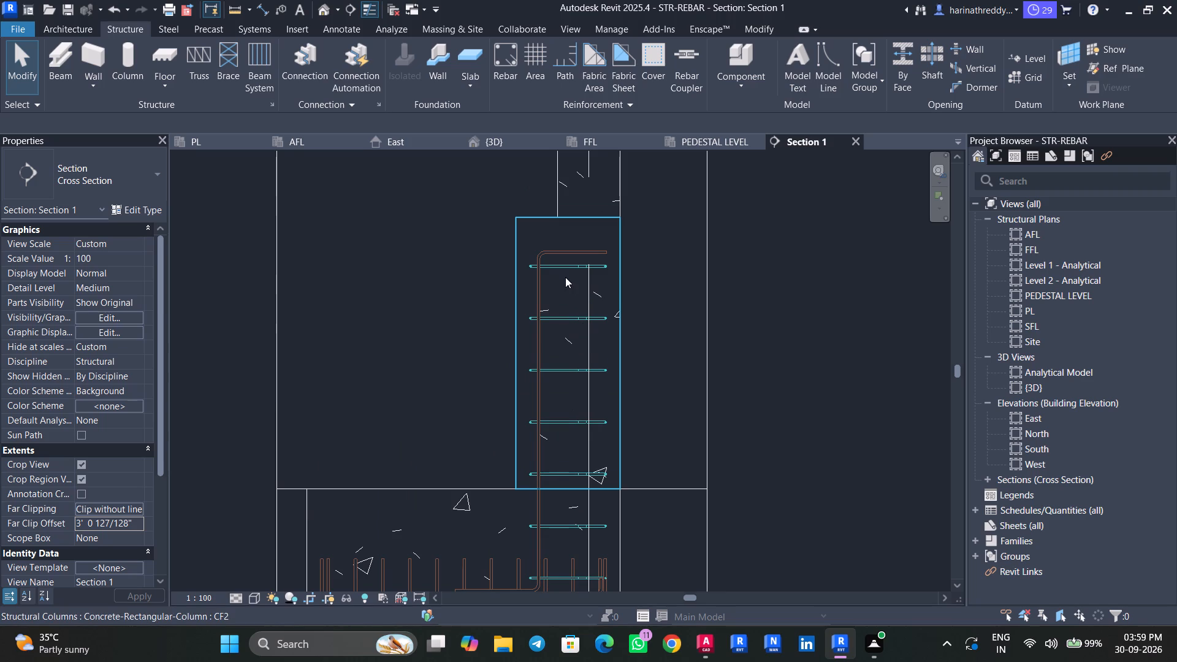
pyautogui.moveTo(568, 297); pyautogui.dragTo(593, 289, button='middle')
pyautogui.press('Escape')
pyautogui.press('Escape')
pyautogui.scroll(-3, 763, 309)
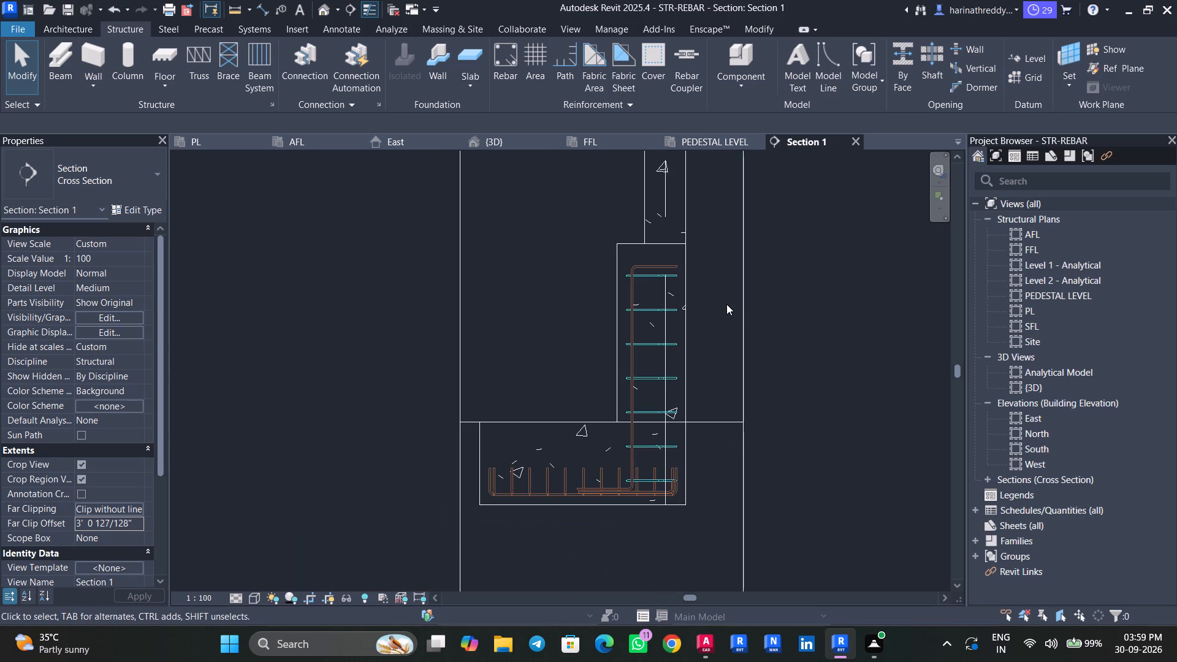
# Examine the pedestal and column stirrup arrangement in the AutoCAD corner footing section.
pyautogui.click(704, 642)
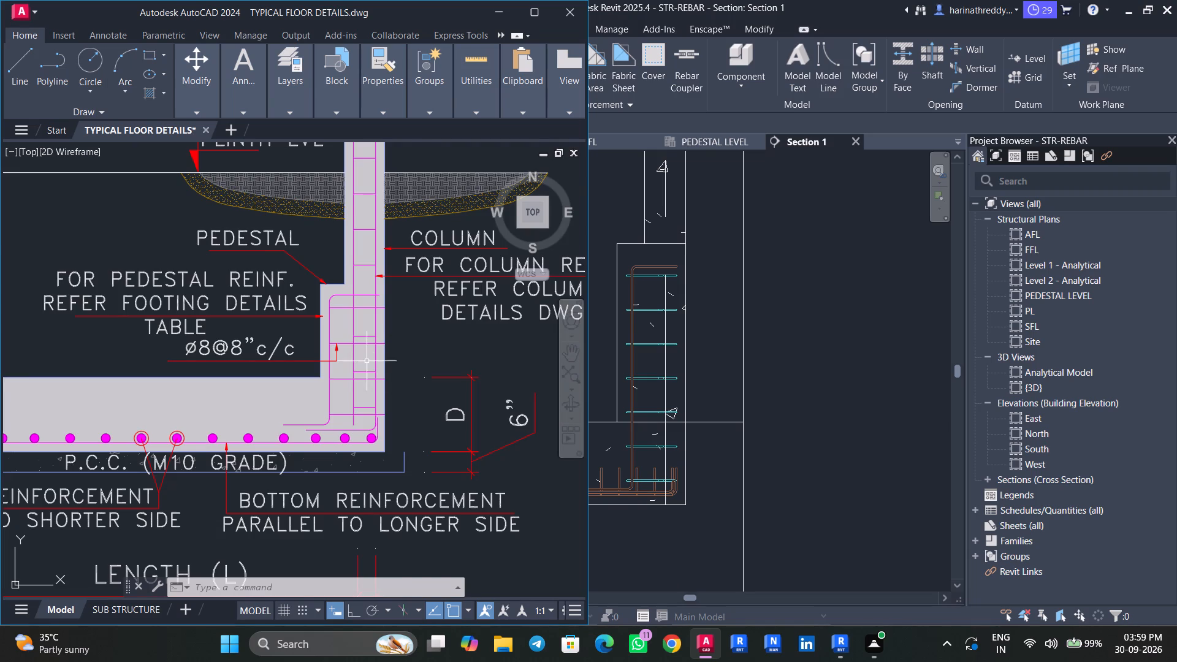
pyautogui.scroll(2, 343, 348)
pyautogui.scroll(-1, 343, 348)
pyautogui.scroll(1, 343, 348)
pyautogui.moveTo(343, 348); pyautogui.dragTo(344, 395, button='middle')
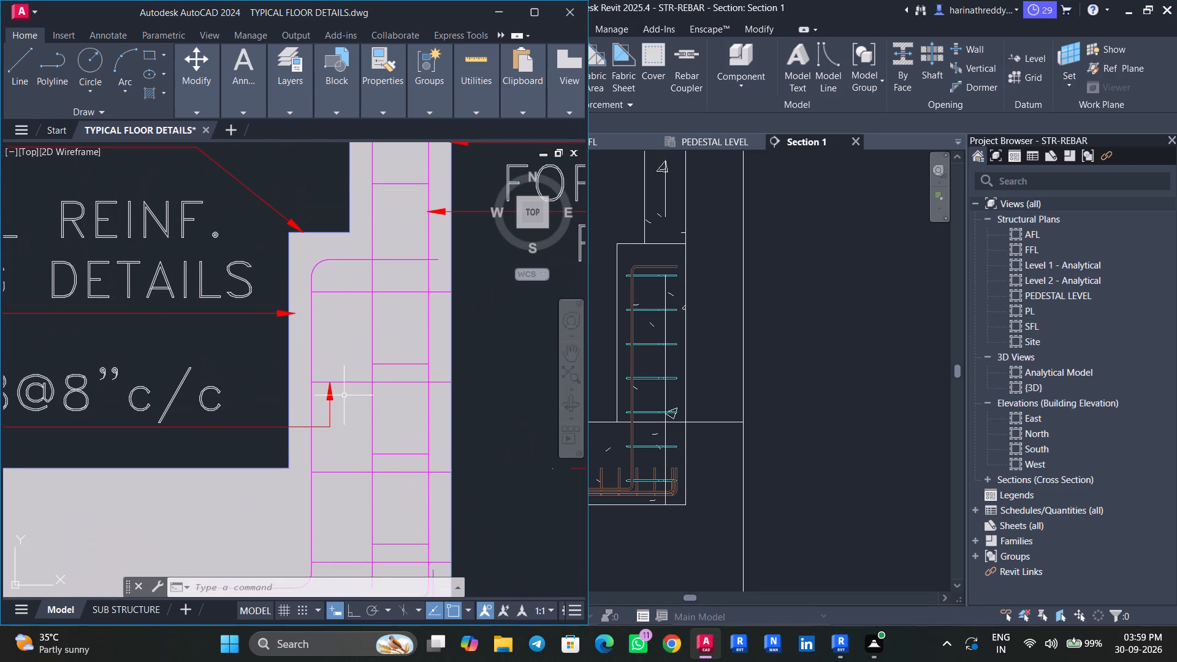
pyautogui.scroll(-2, 345, 395)
pyautogui.moveTo(347, 400); pyautogui.dragTo(348, 388, button='middle')
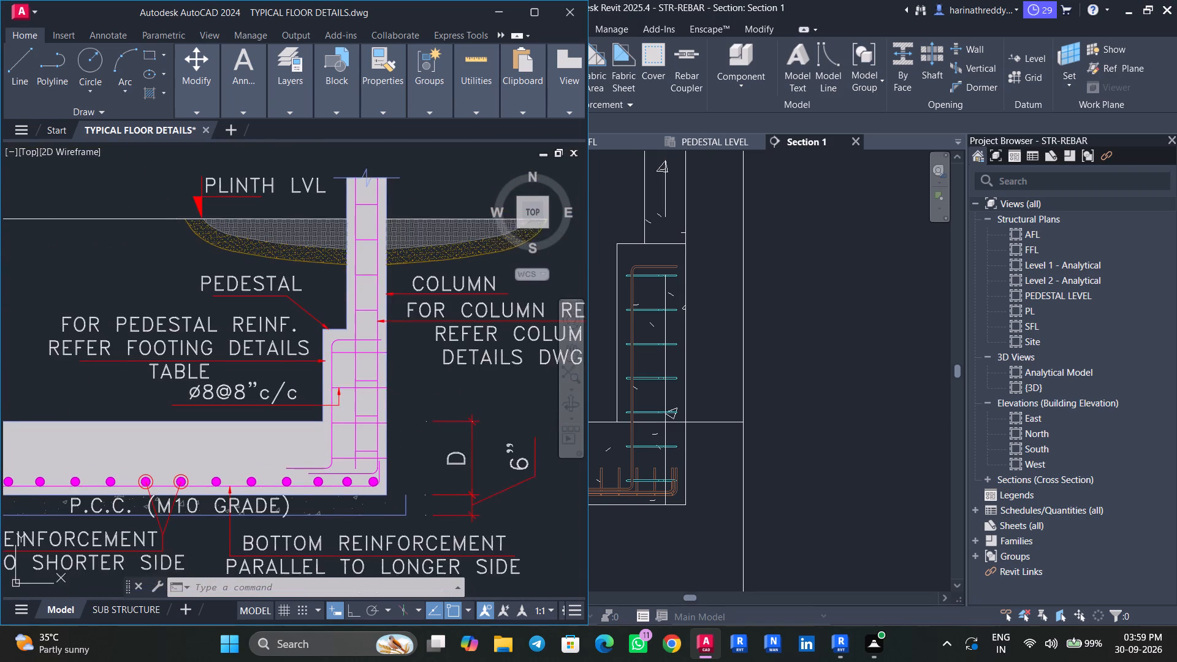
pyautogui.moveTo(348, 388); pyautogui.dragTo(348, 371, button='middle')
pyautogui.scroll(2, 359, 417)
pyautogui.moveTo(359, 417); pyautogui.dragTo(352, 401, button='middle')
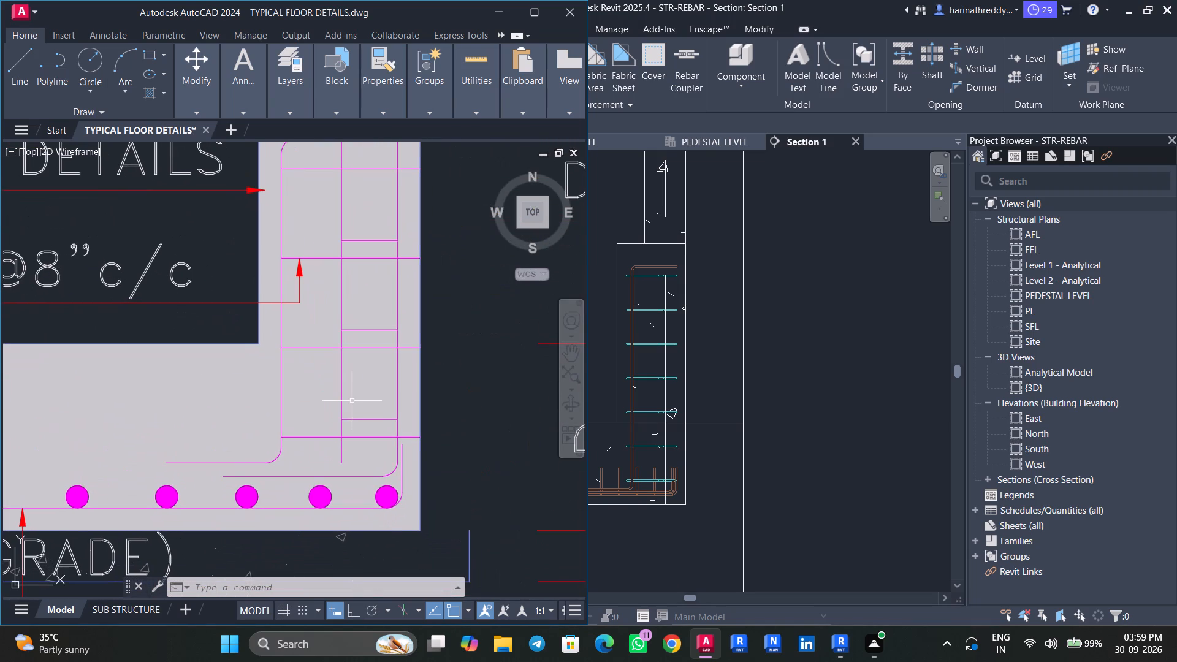
pyautogui.scroll(-4, 357, 412)
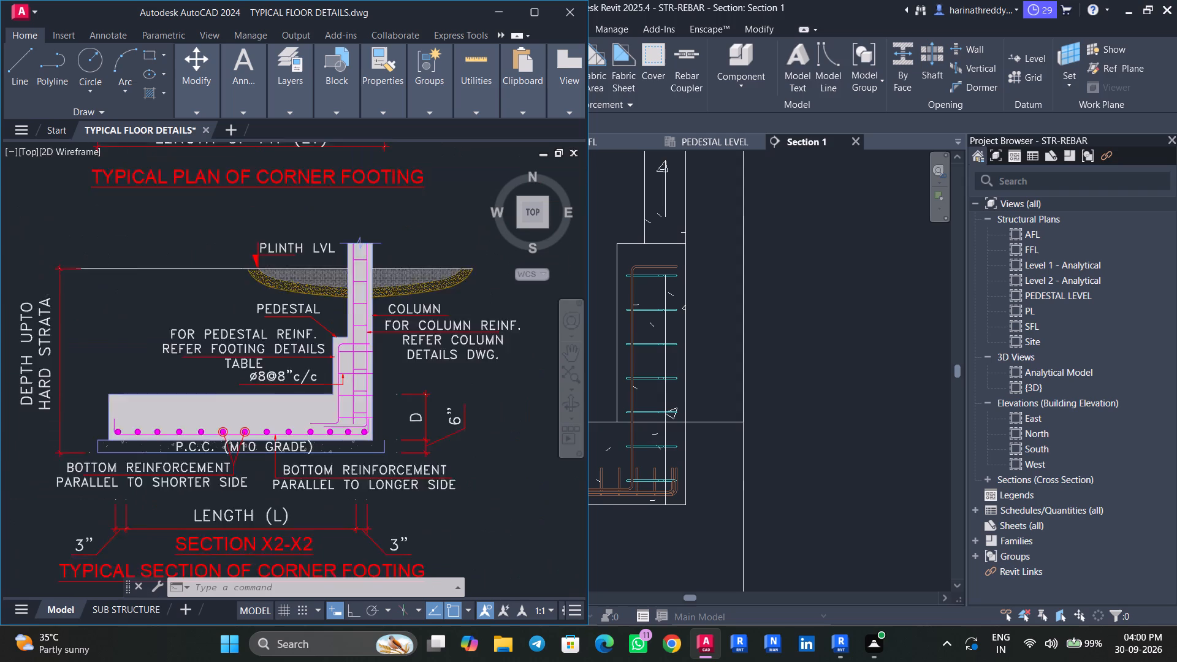
pyautogui.moveTo(359, 422); pyautogui.dragTo(364, 441, button='middle')
pyautogui.scroll(3, 373, 386)
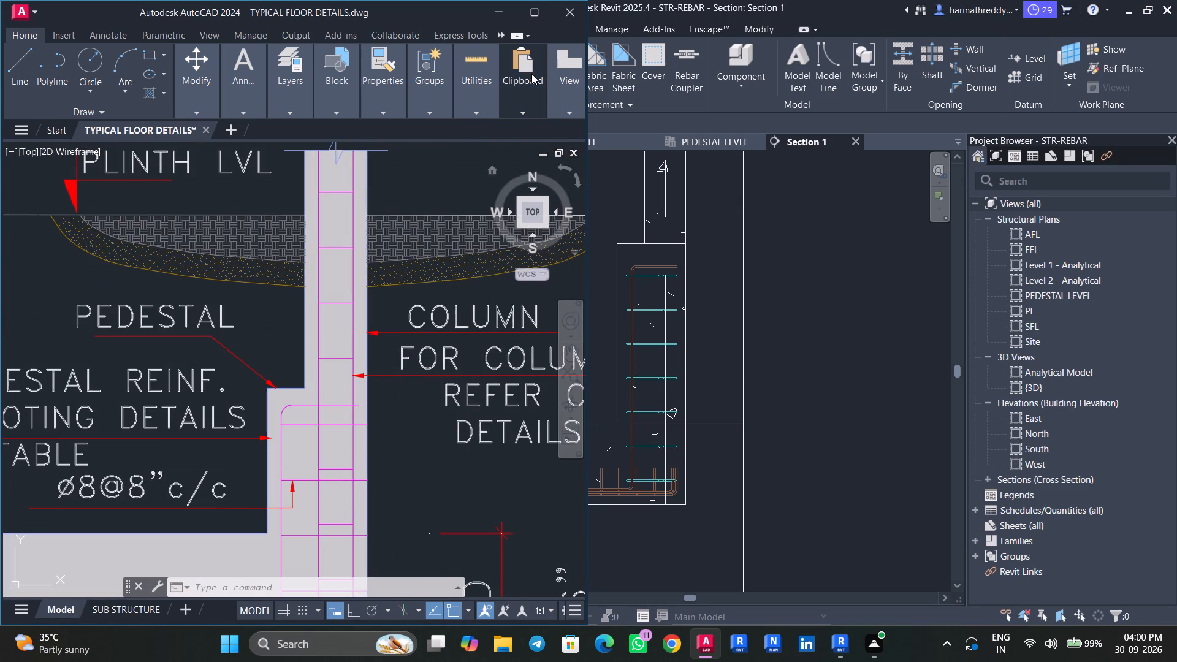
# Review the CF2 row of the isolated footing schedule in AutoCAD, including pedestal size and reinforcement.
pyautogui.scroll(-5, 389, 342)
pyautogui.moveTo(389, 342); pyautogui.dragTo(524, 378, button='middle')
pyautogui.scroll(-1, 380, 408)
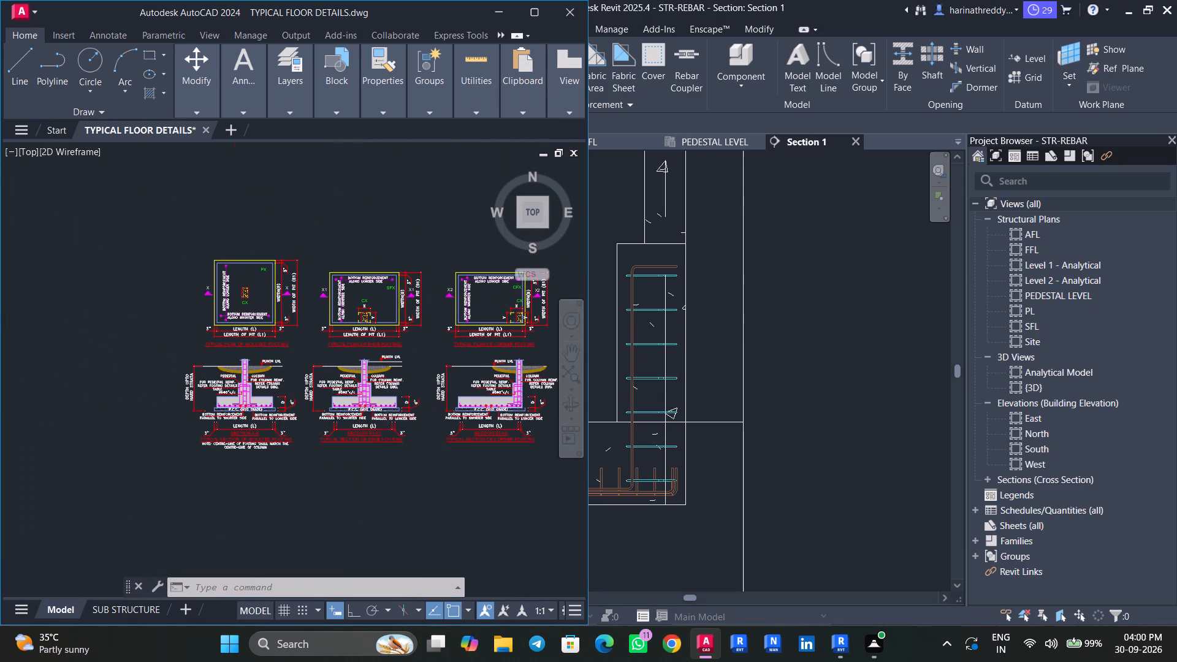
pyautogui.scroll(-2, 380, 408)
pyautogui.moveTo(376, 367); pyautogui.dragTo(387, 440, button='middle')
pyautogui.scroll(3, 387, 394)
pyautogui.moveTo(405, 390); pyautogui.dragTo(392, 430, button='middle')
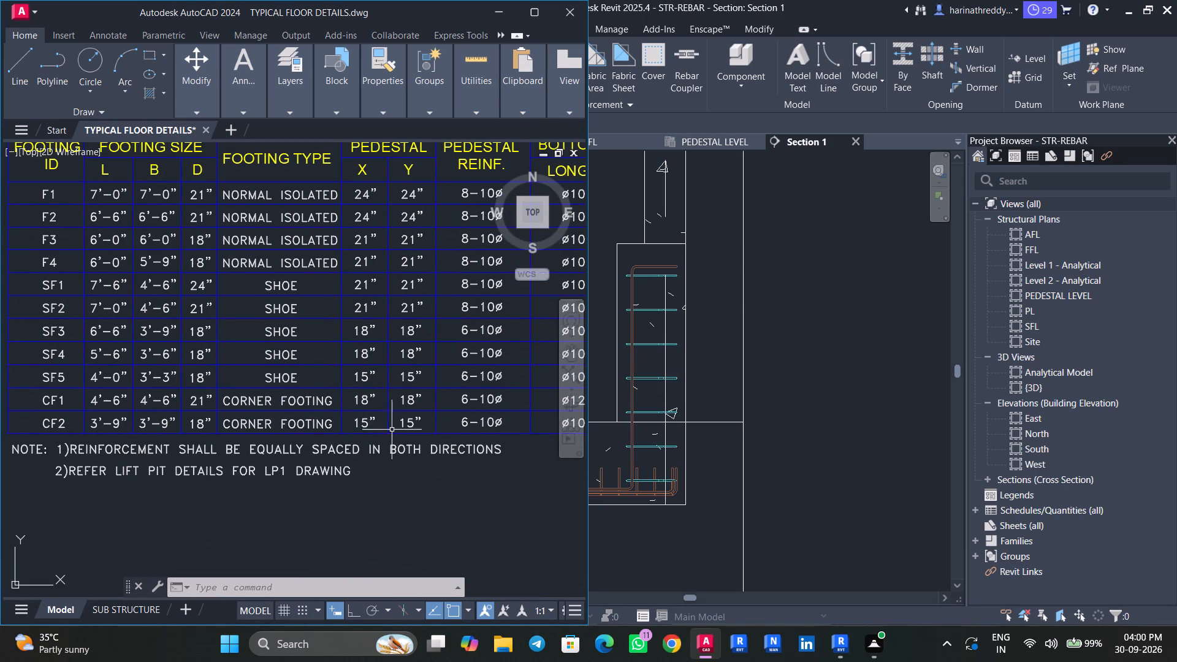
pyautogui.scroll(1, 363, 413)
pyautogui.scroll(-2, 371, 414)
pyautogui.moveTo(376, 416); pyautogui.dragTo(379, 416, button='middle')
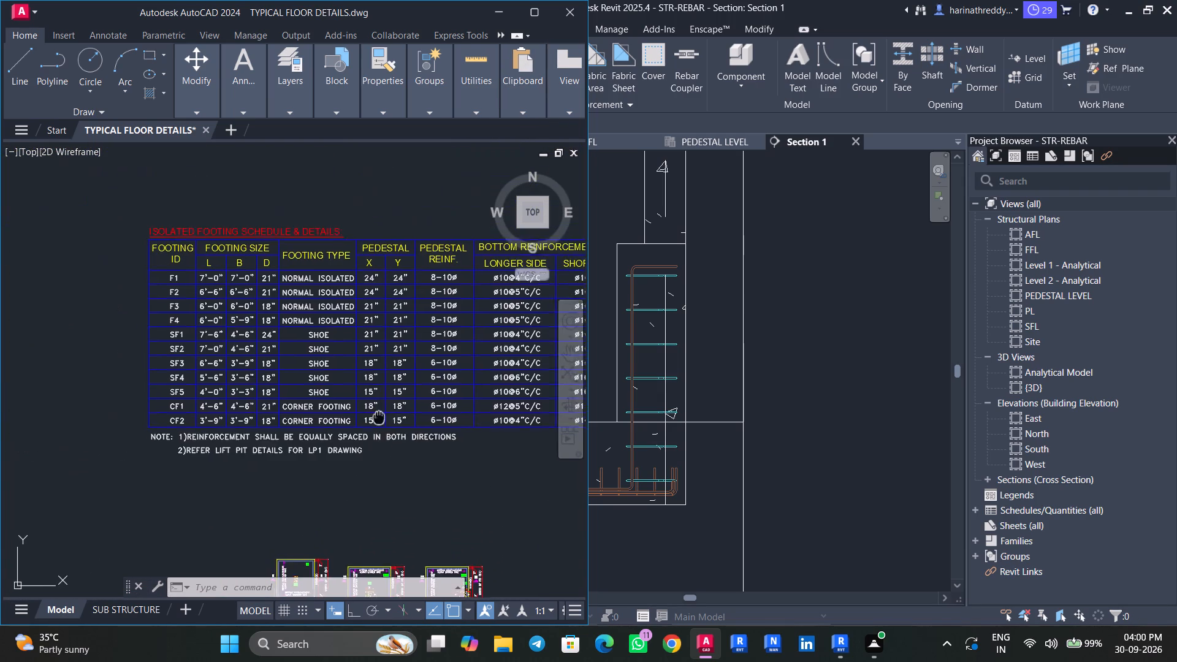
pyautogui.moveTo(379, 416); pyautogui.dragTo(412, 436, button='middle')
pyautogui.moveTo(426, 477); pyautogui.dragTo(396, 478, button='middle')
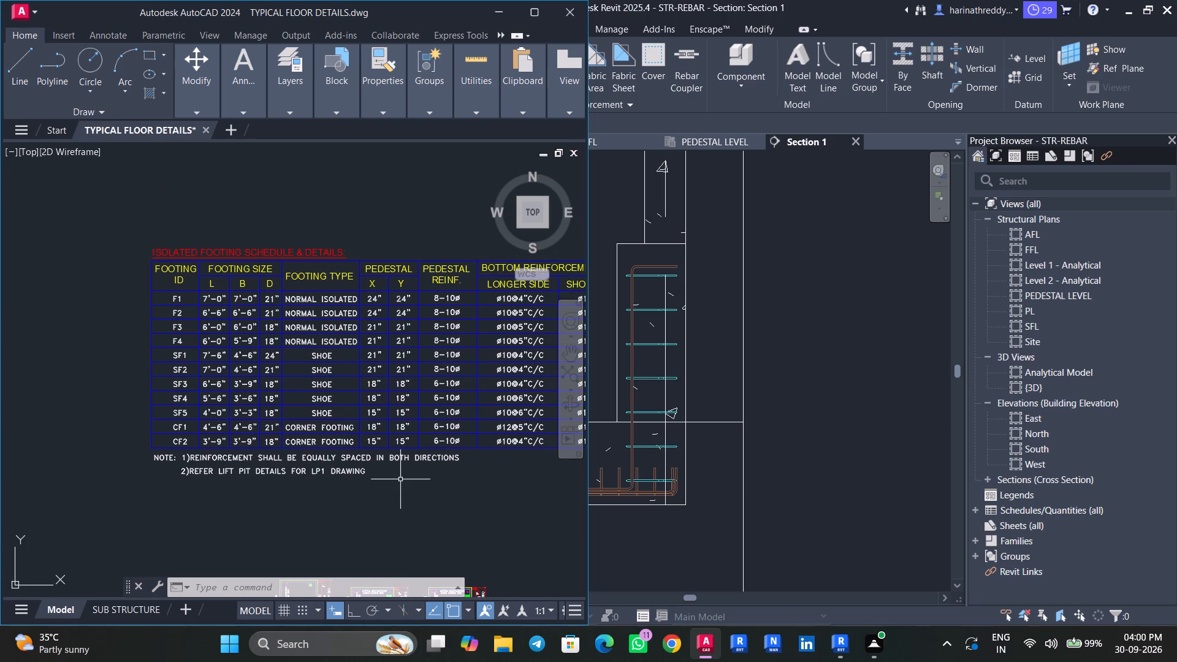
pyautogui.moveTo(459, 494); pyautogui.dragTo(359, 482, button='middle')
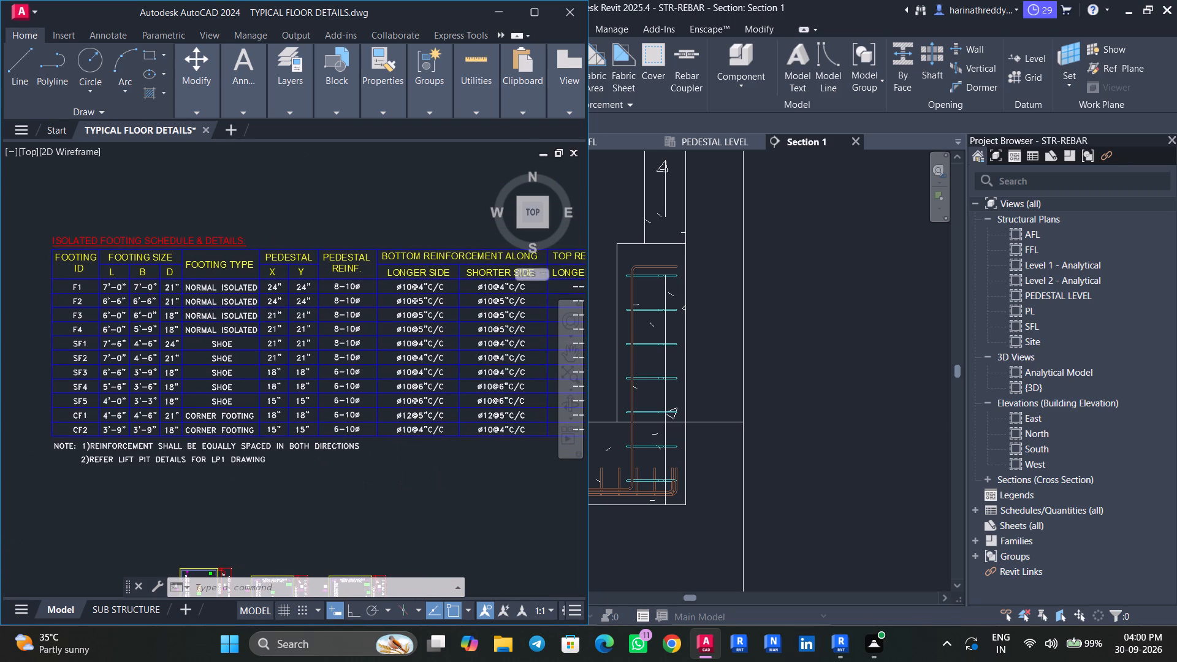
# Examine the foundation to ground floor roof reinforcement of the columns in the AutoCAD column details table.
pyautogui.scroll(-3, 359, 482)
pyautogui.scroll(1, 431, 487)
pyautogui.moveTo(433, 487); pyautogui.dragTo(256, 427, button='middle')
pyautogui.scroll(-2, 257, 427)
pyautogui.moveTo(435, 451); pyautogui.dragTo(349, 451, button='middle')
pyautogui.scroll(4, 346, 394)
pyautogui.moveTo(379, 447); pyautogui.dragTo(351, 403, button='middle')
pyautogui.scroll(3, 354, 408)
pyautogui.moveTo(366, 460); pyautogui.dragTo(330, 369, button='middle')
pyautogui.scroll(-2, 329, 373)
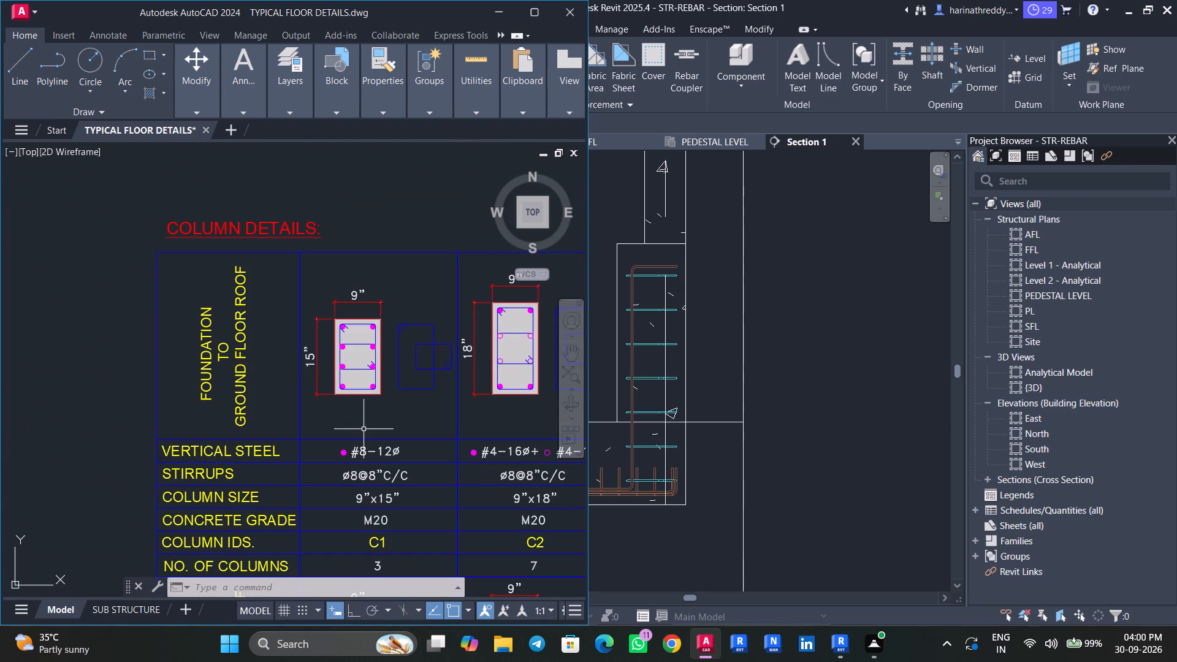
pyautogui.moveTo(397, 424); pyautogui.dragTo(390, 400, button='middle')
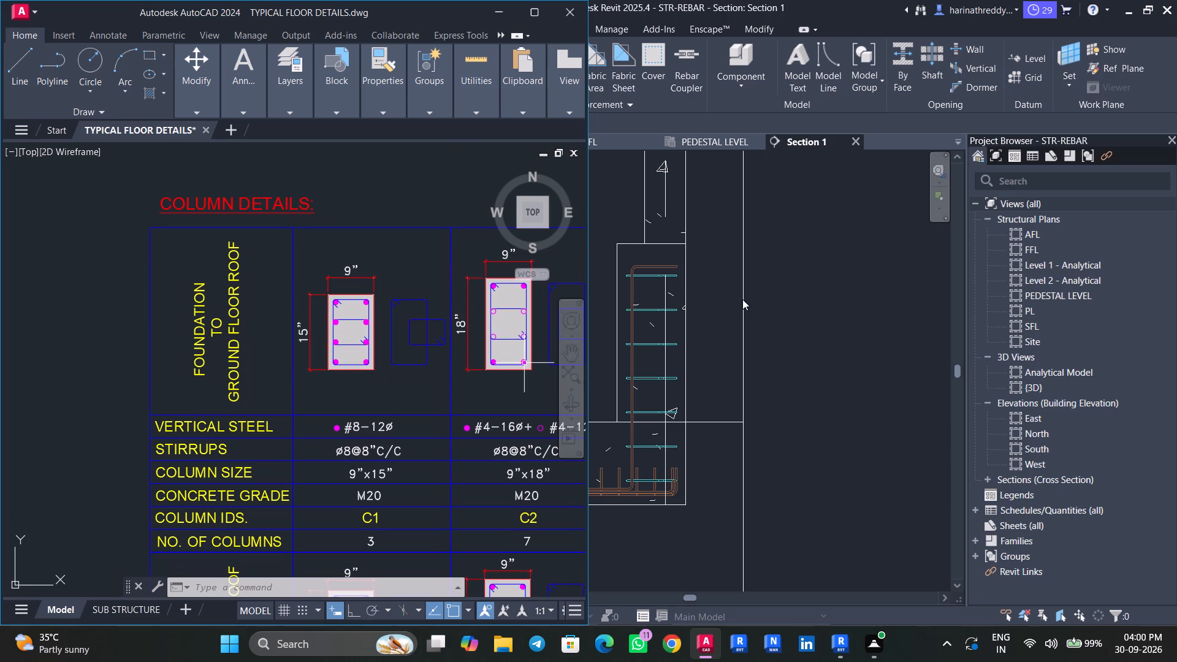
# Compare the C1 column above the pedestal in the Revit section with its vertical steel and stirrups in the AutoCAD column details.
pyautogui.click(685, 213)
pyautogui.click(685, 213)
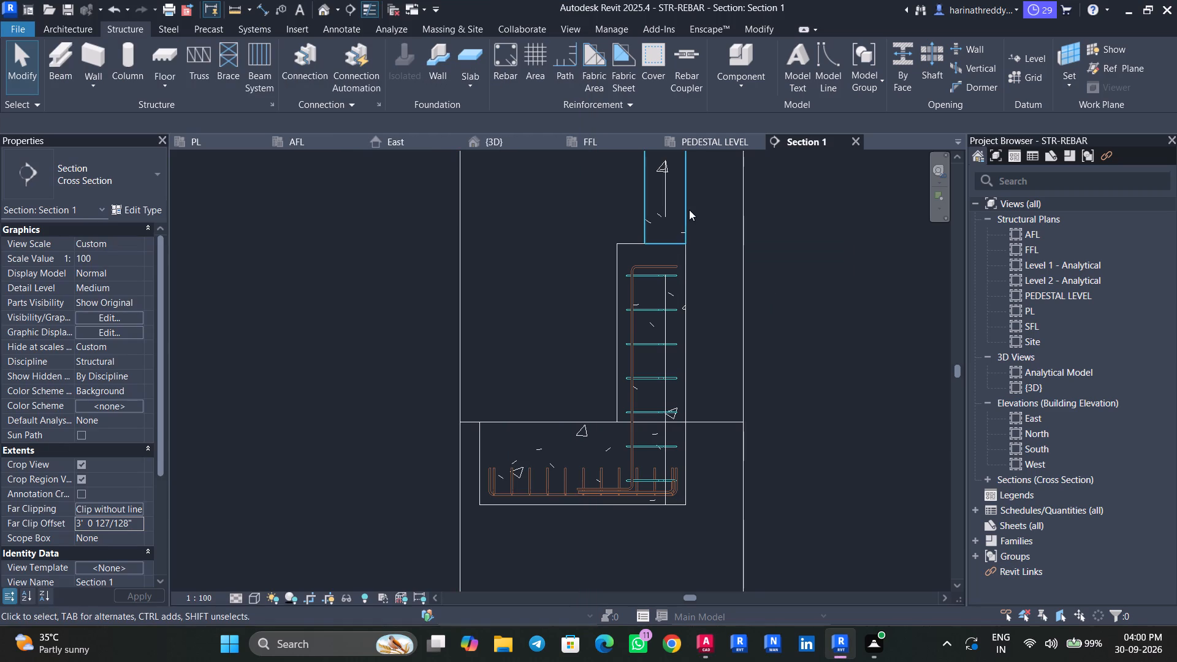
pyautogui.click(685, 209)
pyautogui.moveTo(772, 276); pyautogui.dragTo(816, 541, button='middle')
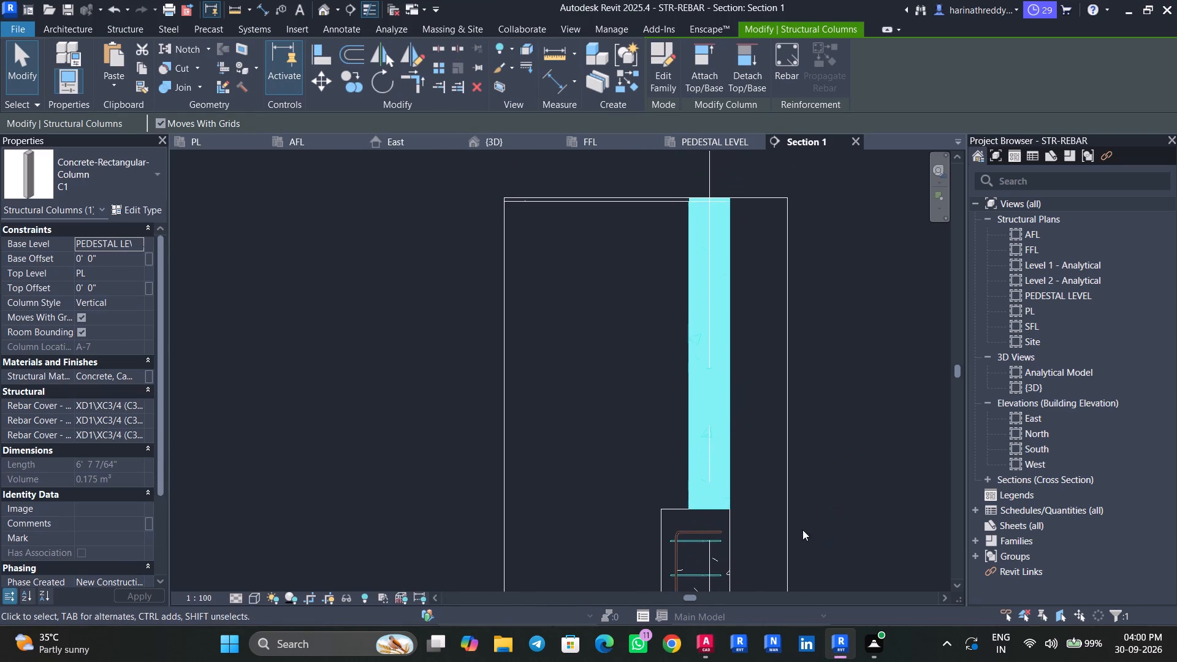
pyautogui.moveTo(802, 528); pyautogui.dragTo(785, 466, button='middle')
pyautogui.scroll(-1, 785, 466)
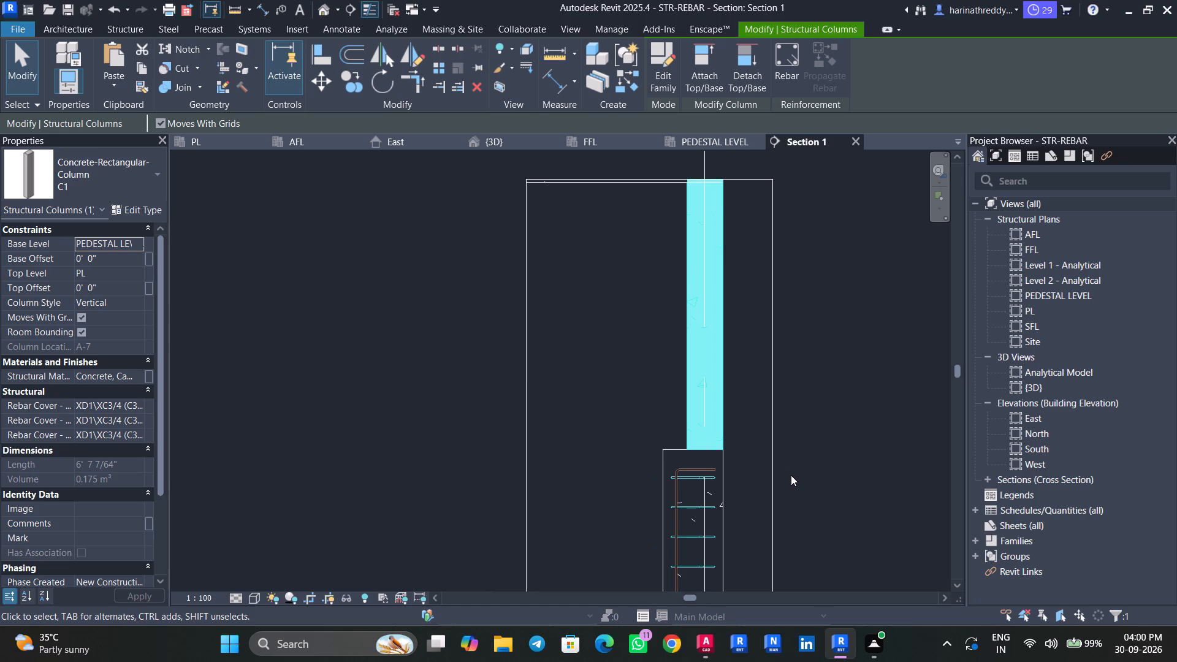
pyautogui.click(698, 651)
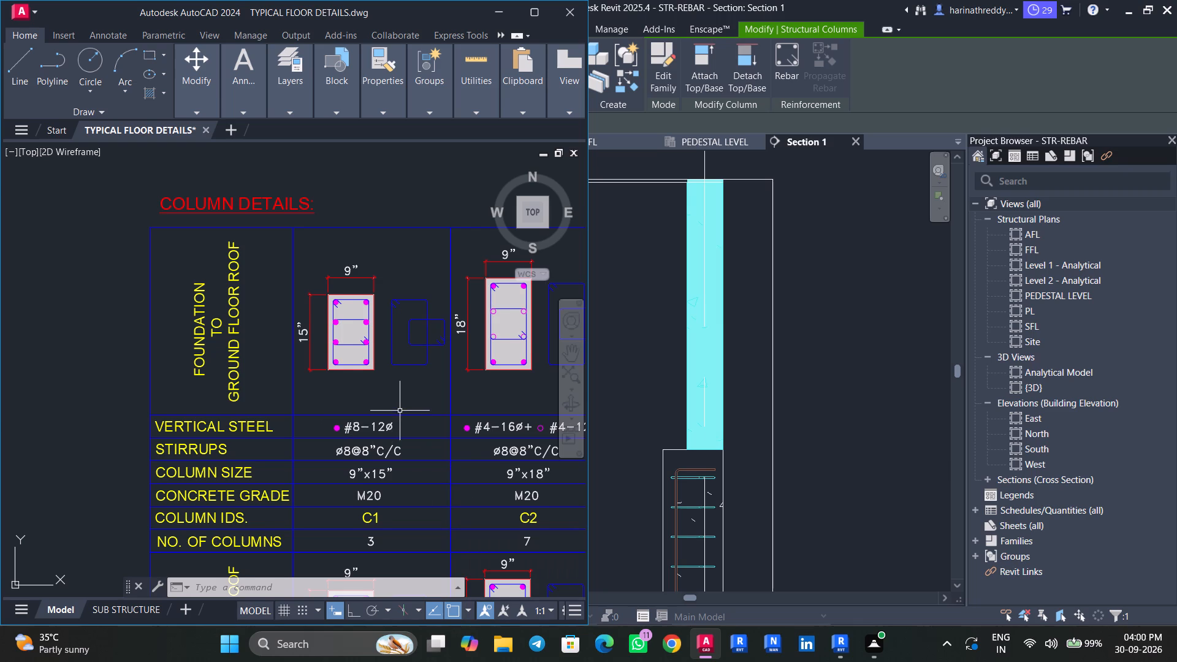
pyautogui.moveTo(401, 409); pyautogui.dragTo(383, 365, button='middle')
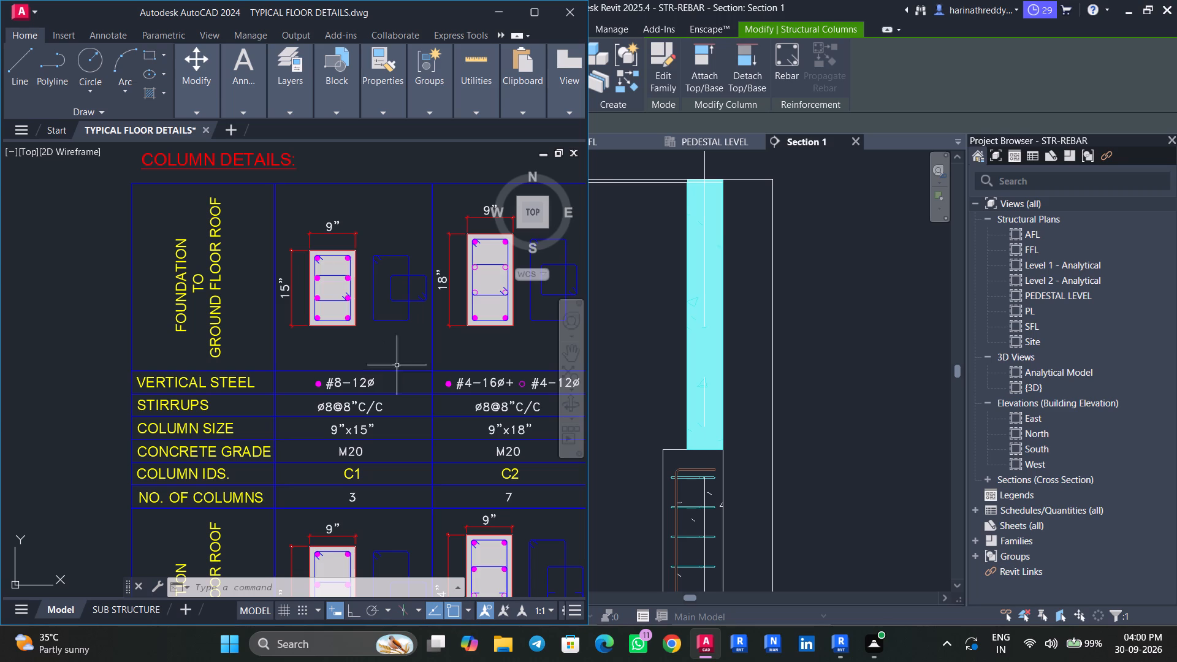
pyautogui.click(498, 17)
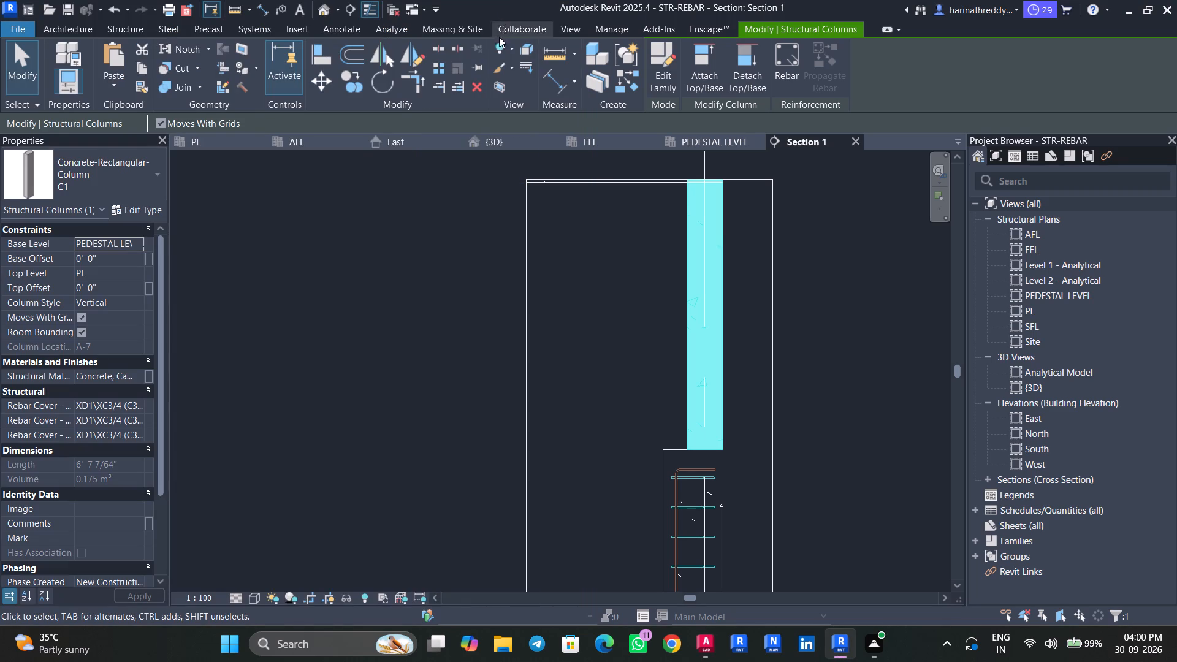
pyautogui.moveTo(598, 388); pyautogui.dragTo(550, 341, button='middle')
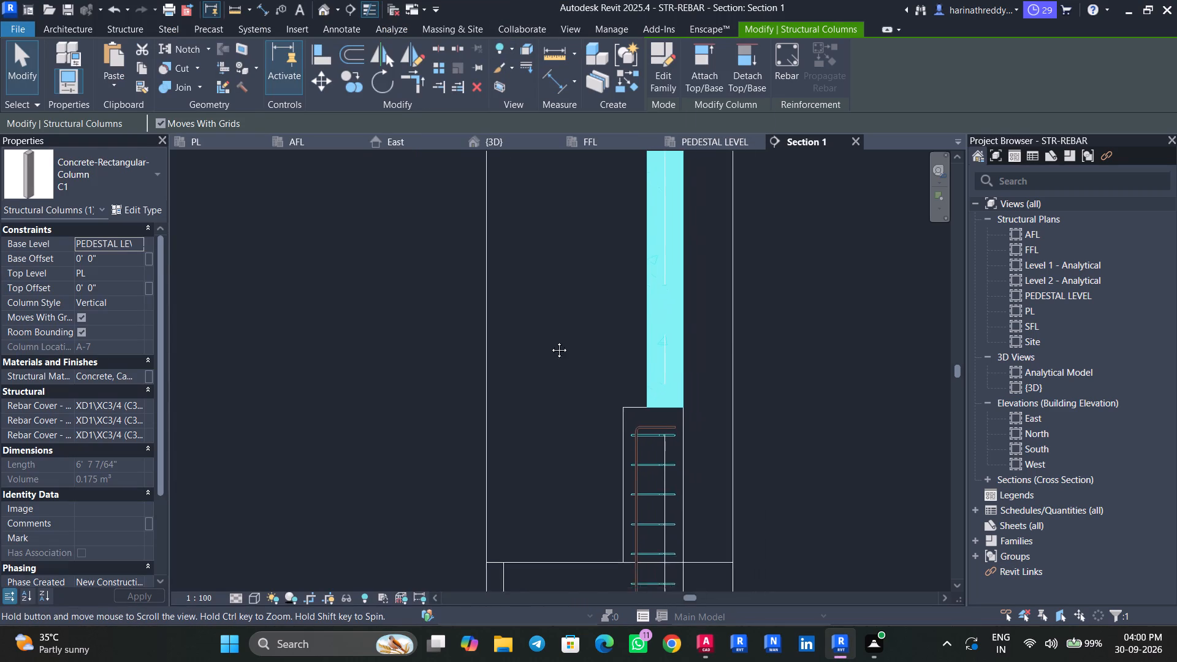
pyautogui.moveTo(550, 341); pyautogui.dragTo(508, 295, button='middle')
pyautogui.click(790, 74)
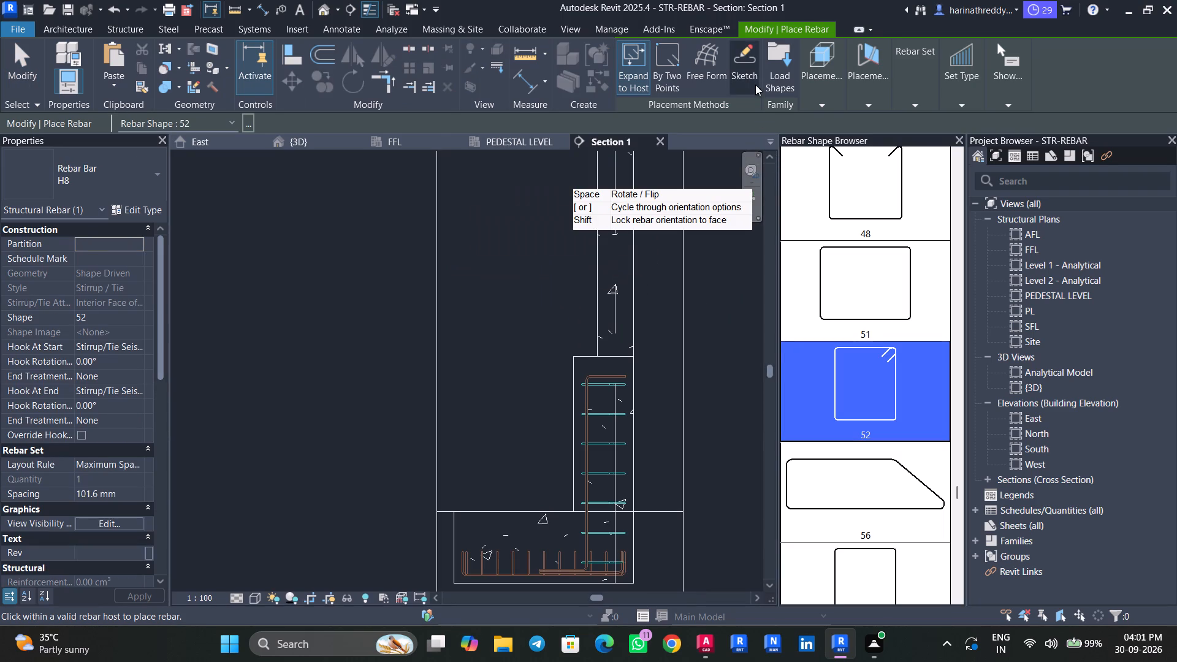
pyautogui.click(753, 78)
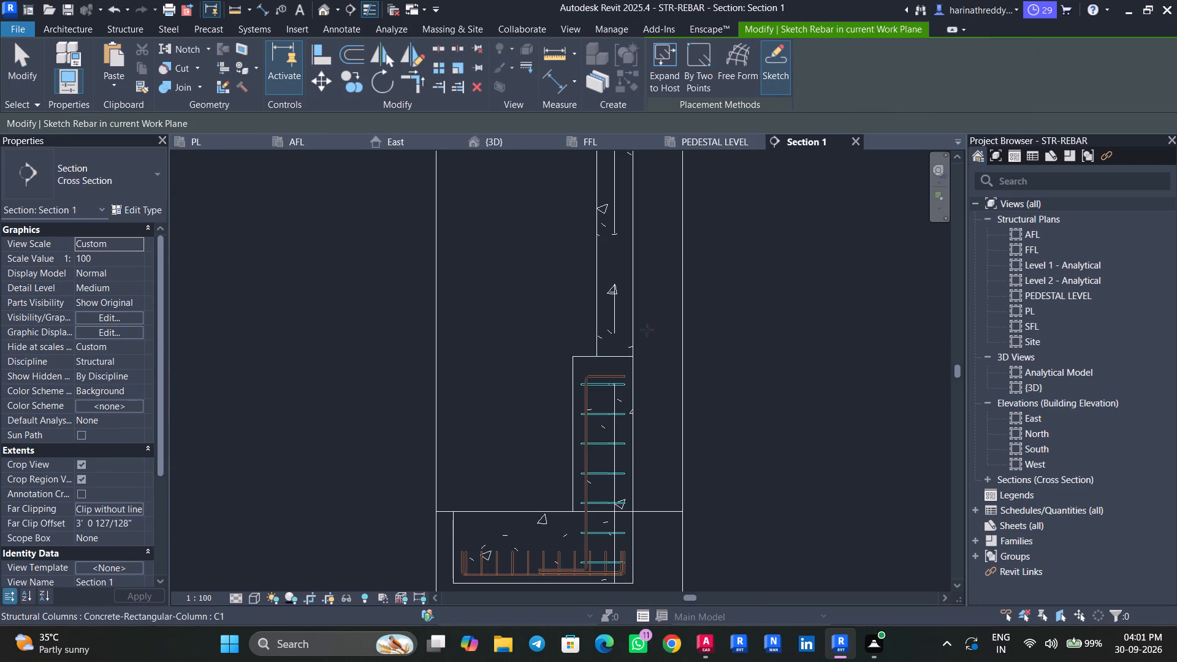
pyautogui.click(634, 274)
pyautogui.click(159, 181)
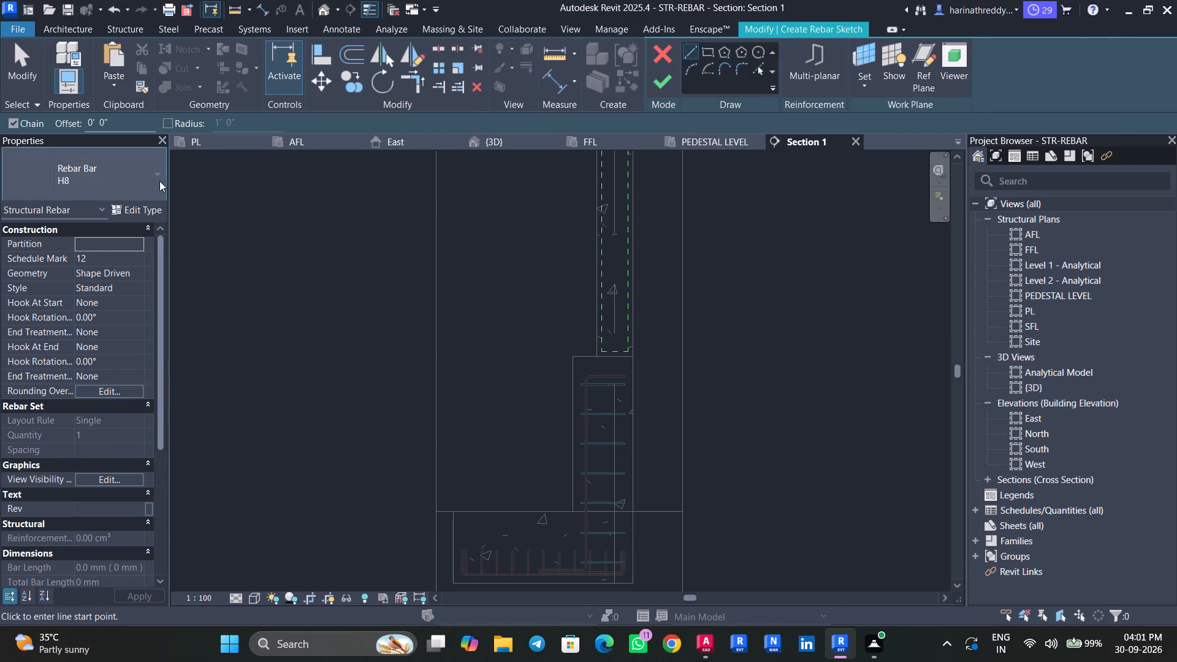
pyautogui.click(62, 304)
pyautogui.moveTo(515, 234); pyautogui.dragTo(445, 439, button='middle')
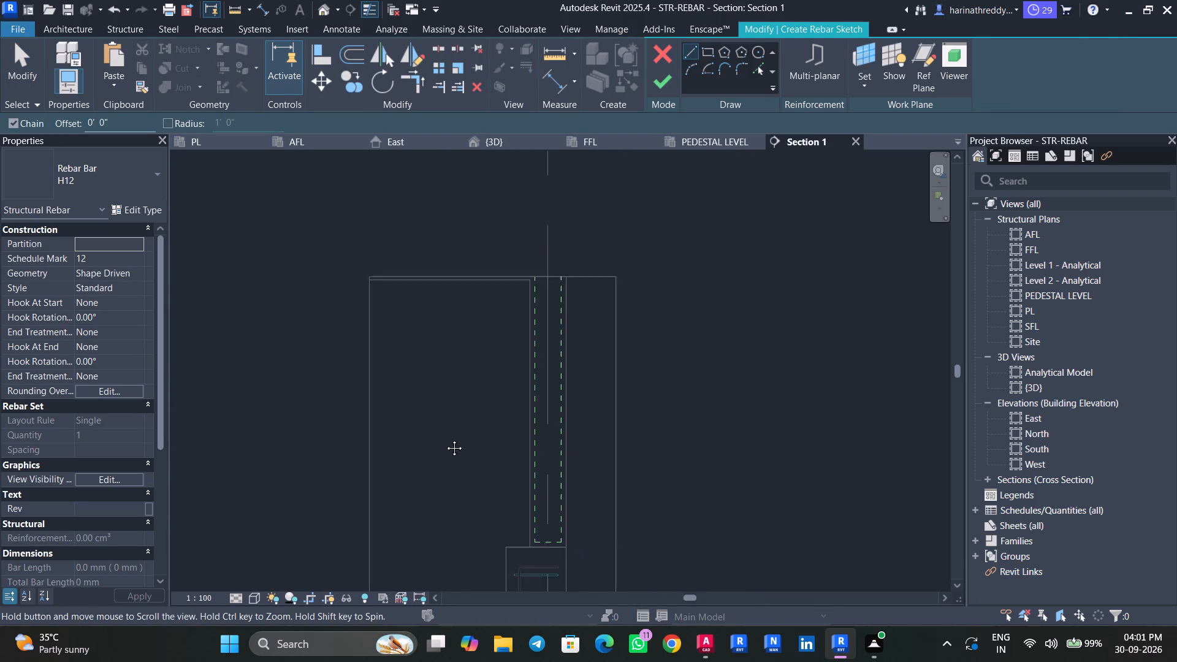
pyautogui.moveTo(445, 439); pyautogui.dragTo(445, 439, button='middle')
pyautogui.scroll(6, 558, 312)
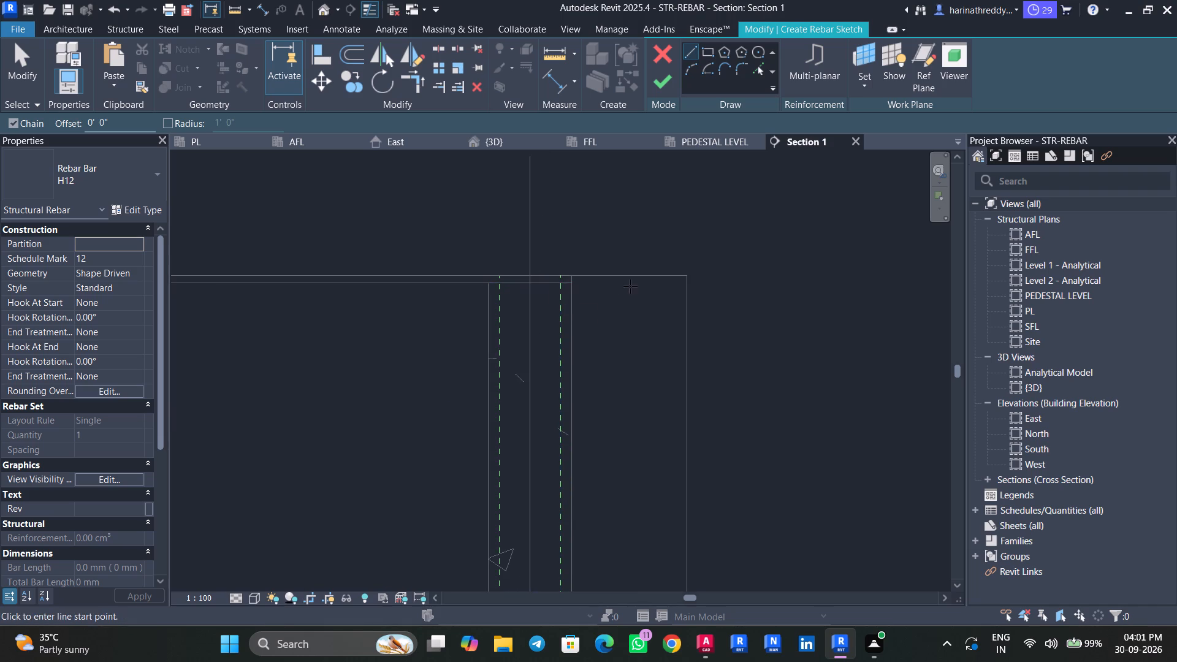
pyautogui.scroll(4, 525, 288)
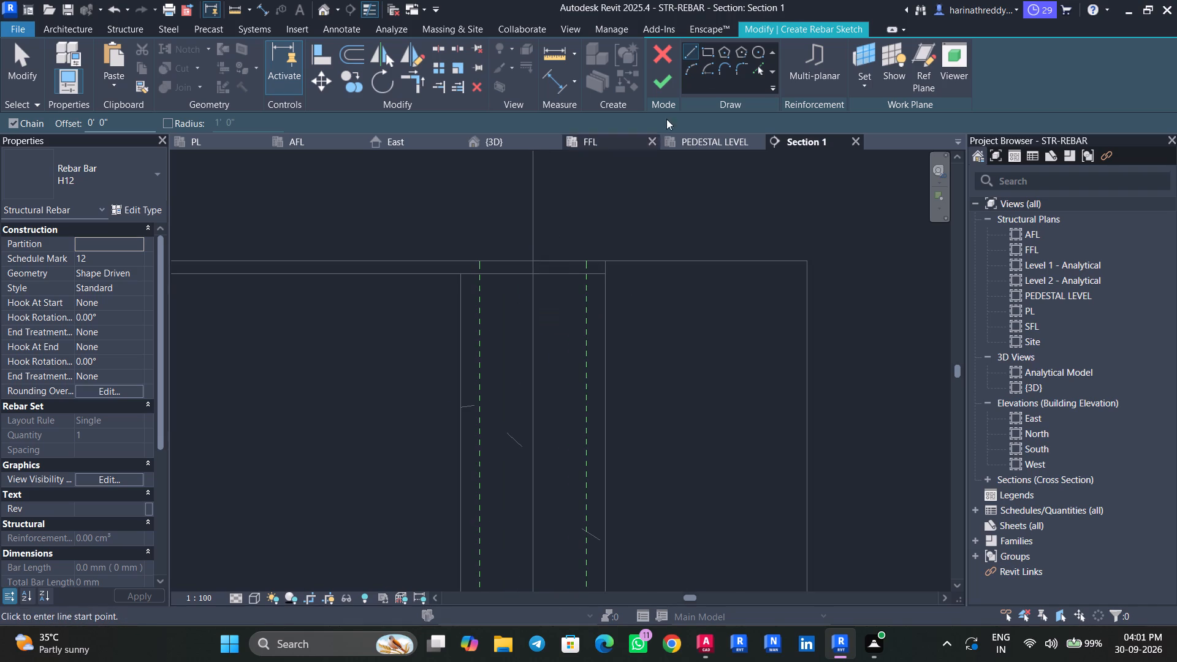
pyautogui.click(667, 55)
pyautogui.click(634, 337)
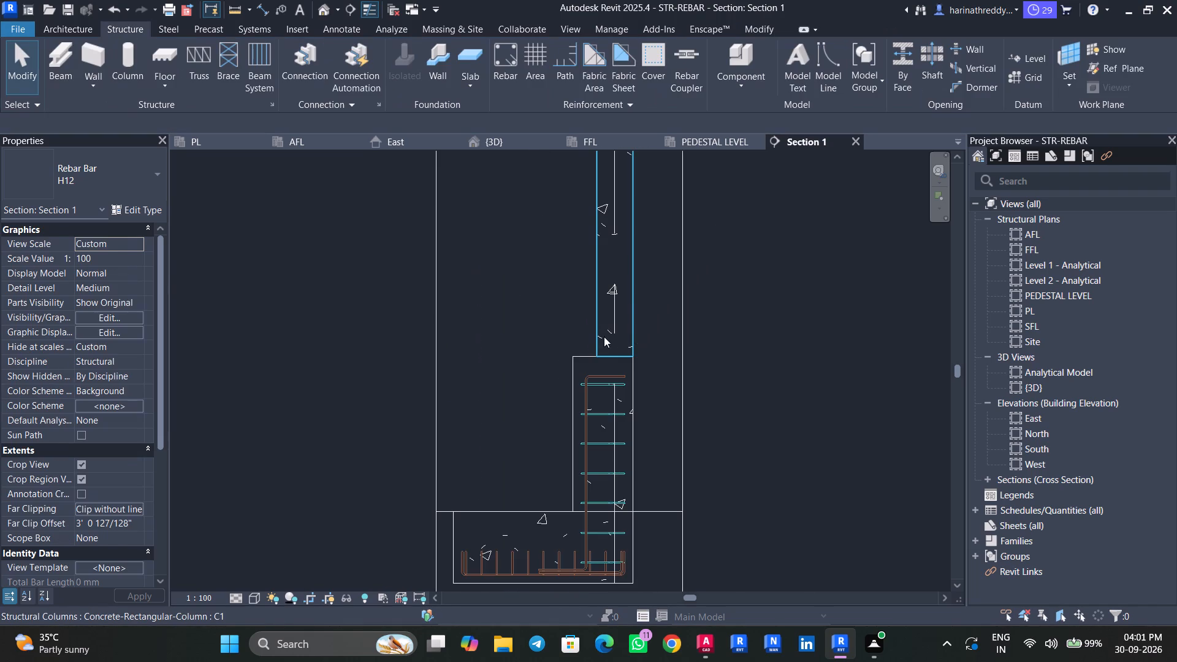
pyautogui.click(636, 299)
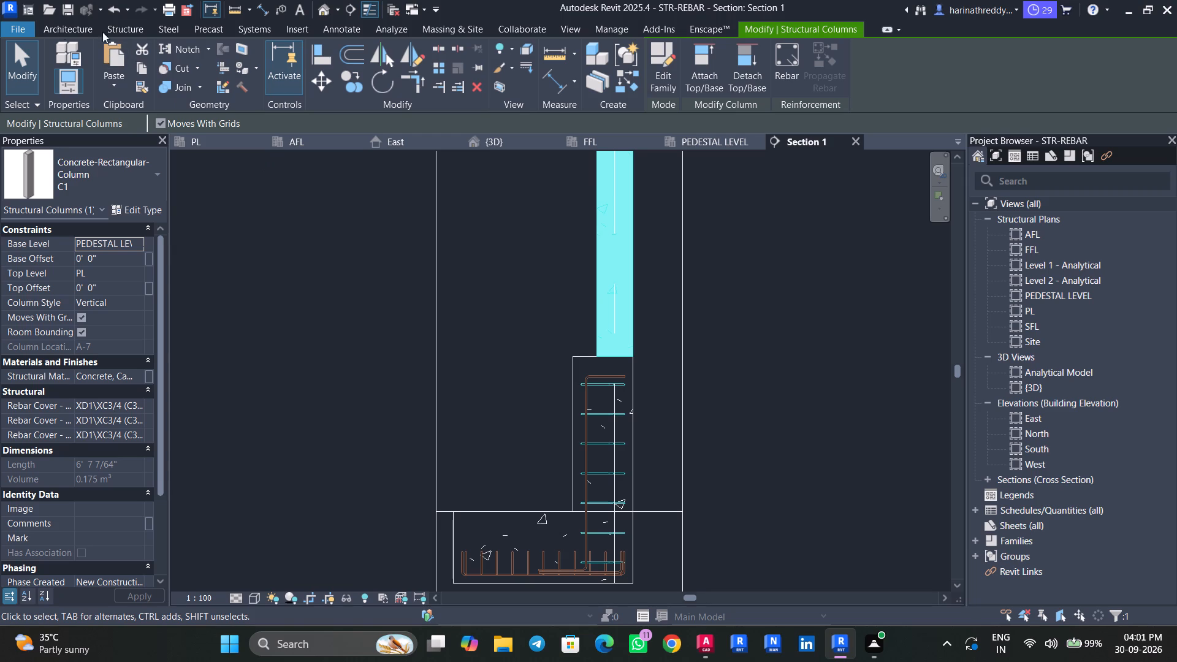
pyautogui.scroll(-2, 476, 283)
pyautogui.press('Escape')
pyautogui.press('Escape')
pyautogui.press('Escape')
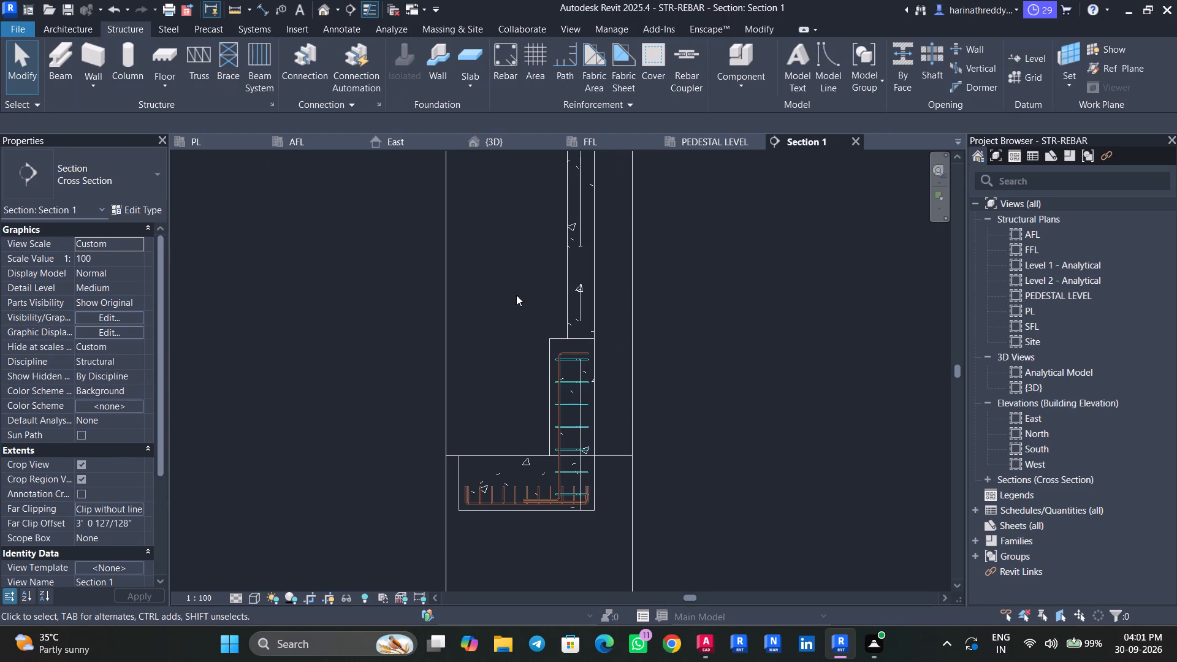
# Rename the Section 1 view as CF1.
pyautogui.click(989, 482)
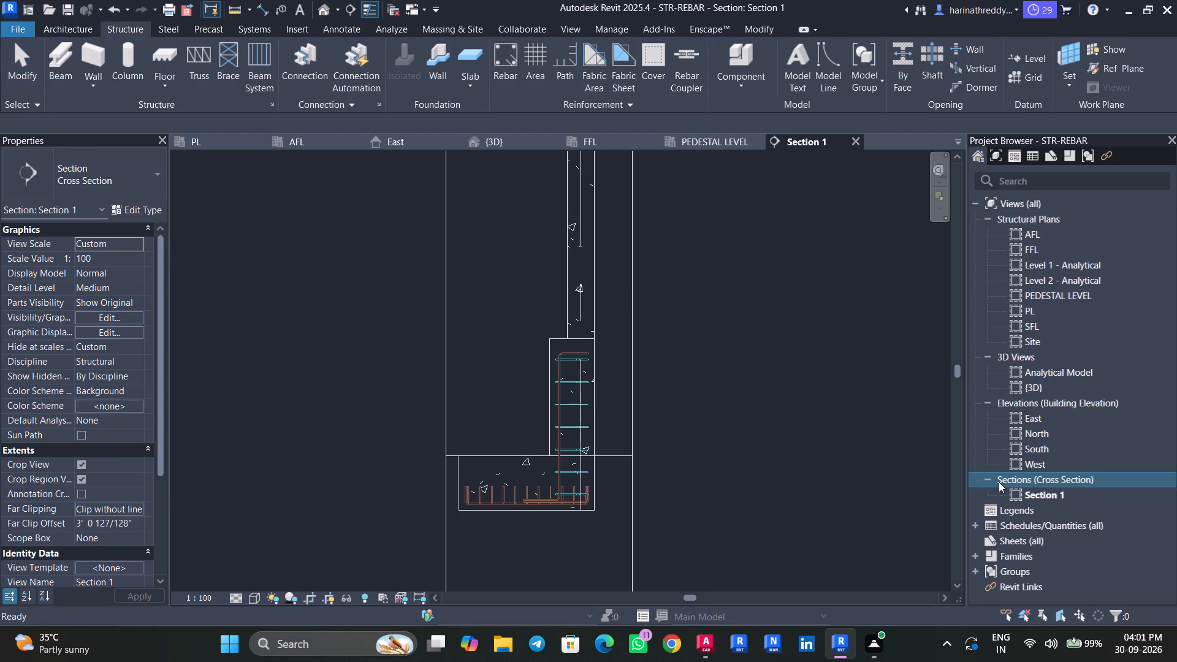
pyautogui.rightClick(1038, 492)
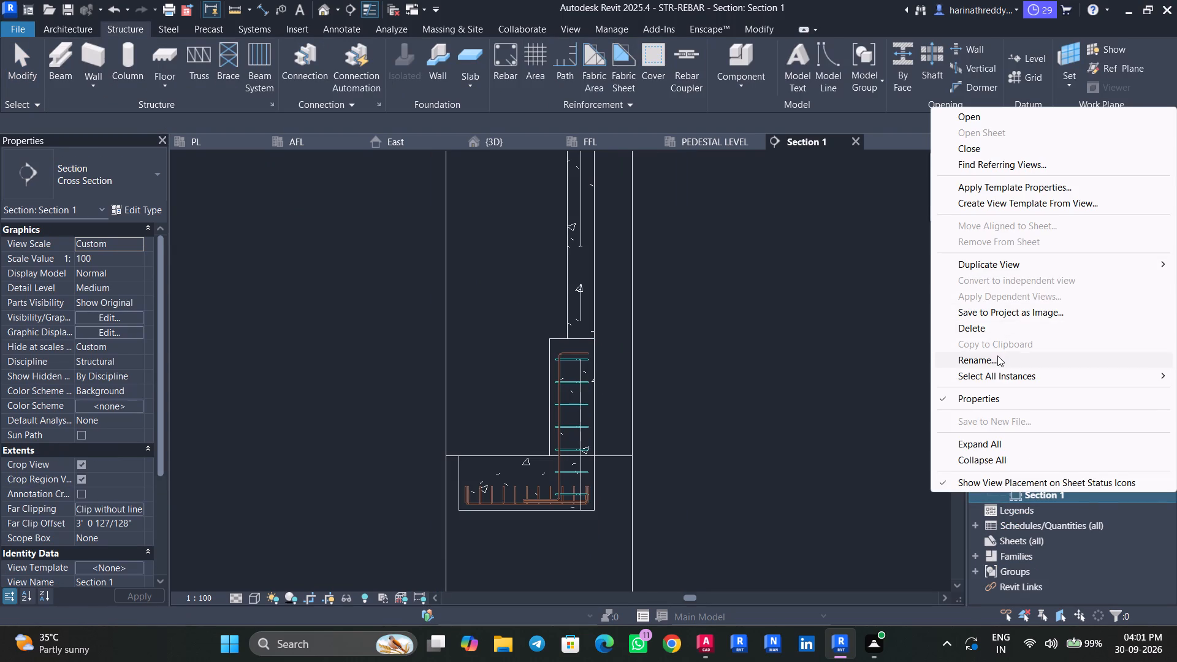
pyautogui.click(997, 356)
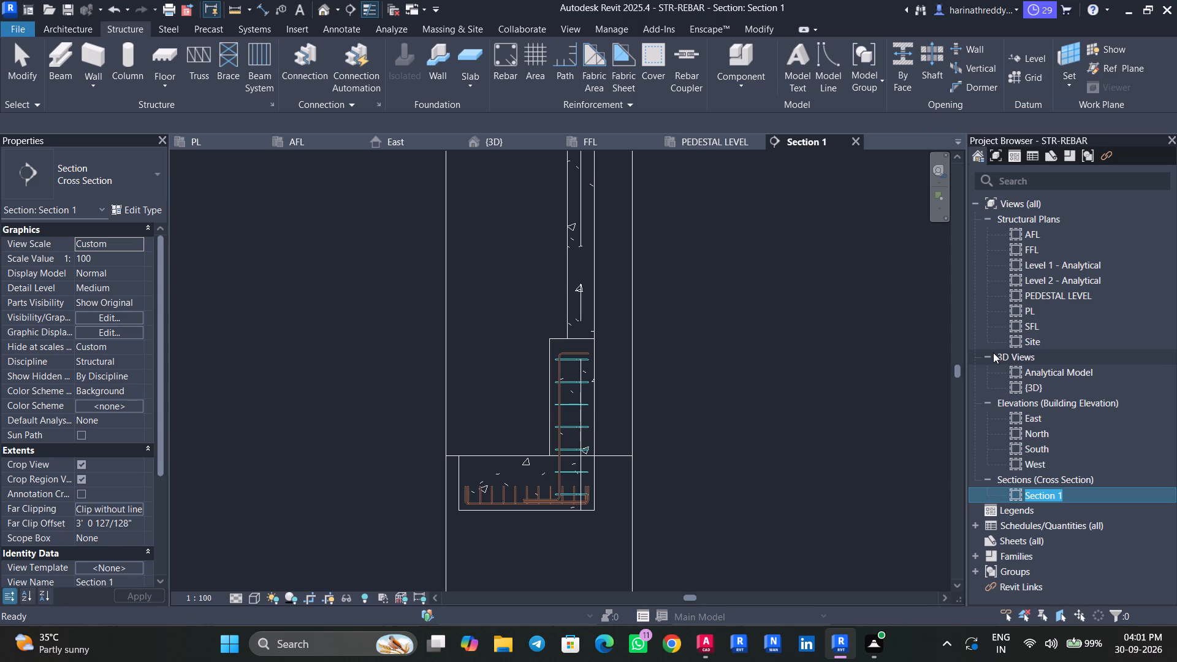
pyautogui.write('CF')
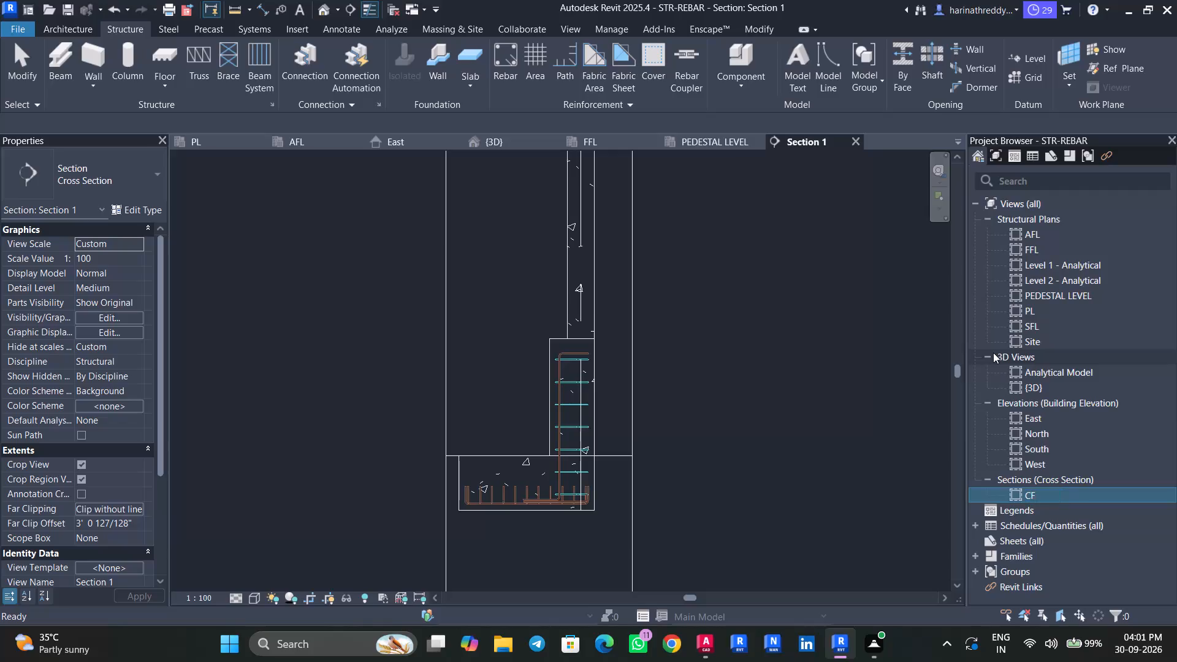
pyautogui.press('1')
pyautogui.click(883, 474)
# Check the footing marks in the AutoCAD footing schedule and rename the Revit section view CF1 as CF2.
pyautogui.click(704, 645)
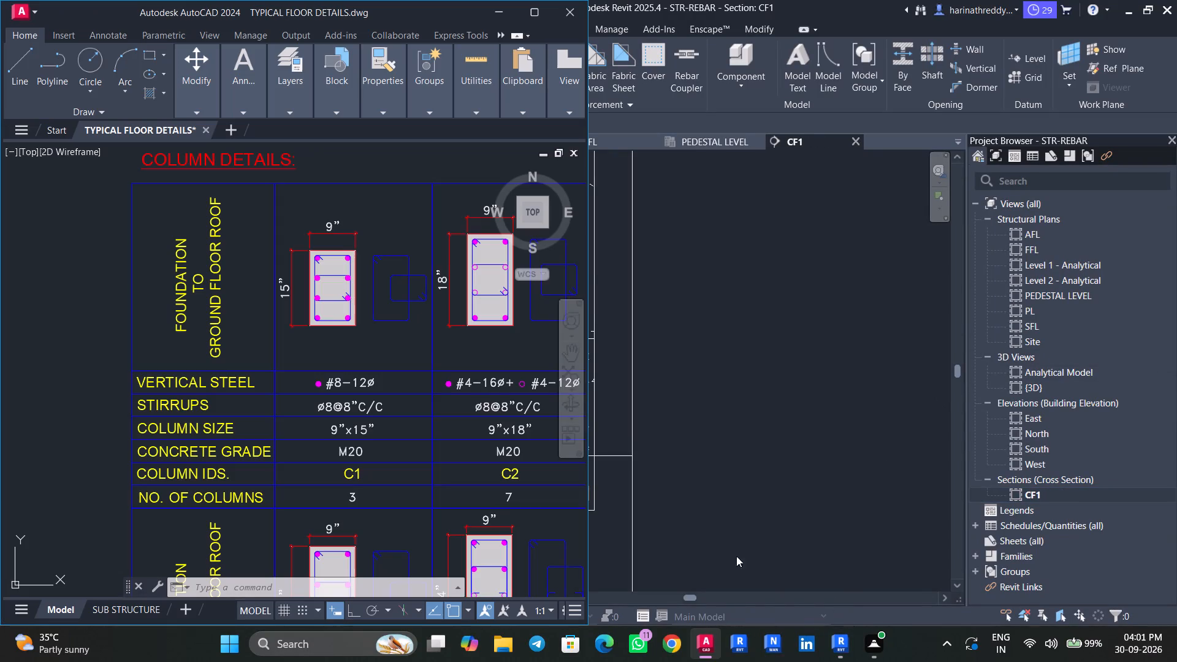
pyautogui.scroll(-7, 346, 410)
pyautogui.moveTo(346, 409); pyautogui.dragTo(474, 433, button='middle')
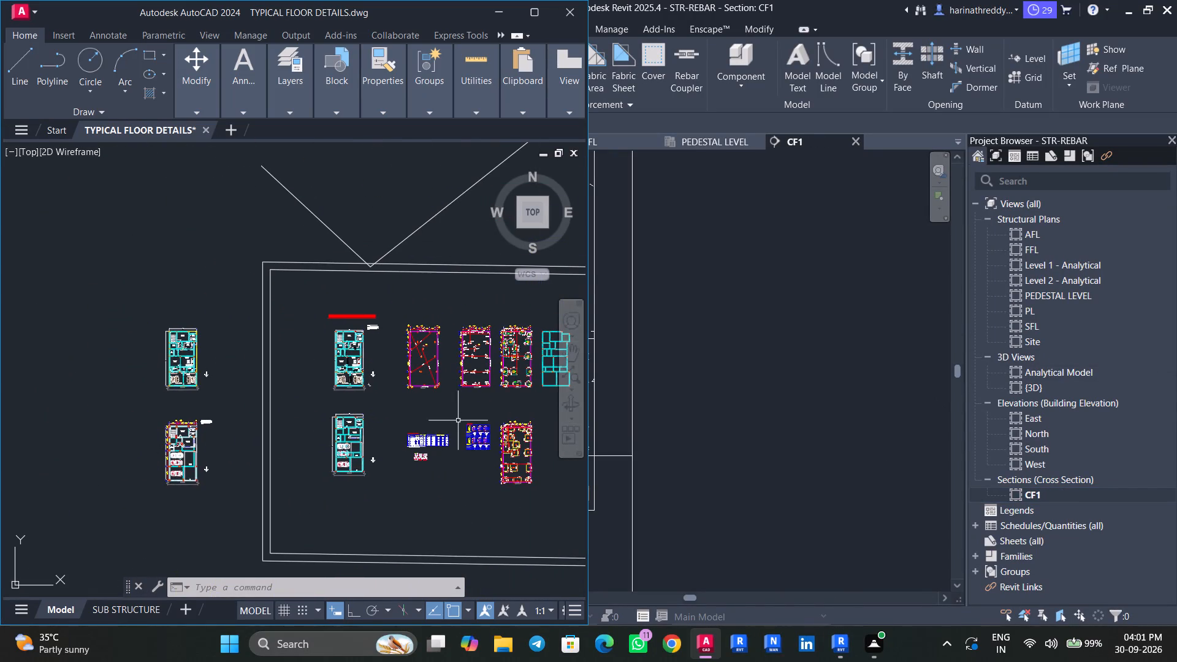
pyautogui.scroll(4, 422, 471)
pyautogui.scroll(5, 308, 302)
pyautogui.moveTo(489, 392); pyautogui.dragTo(272, 388, button='middle')
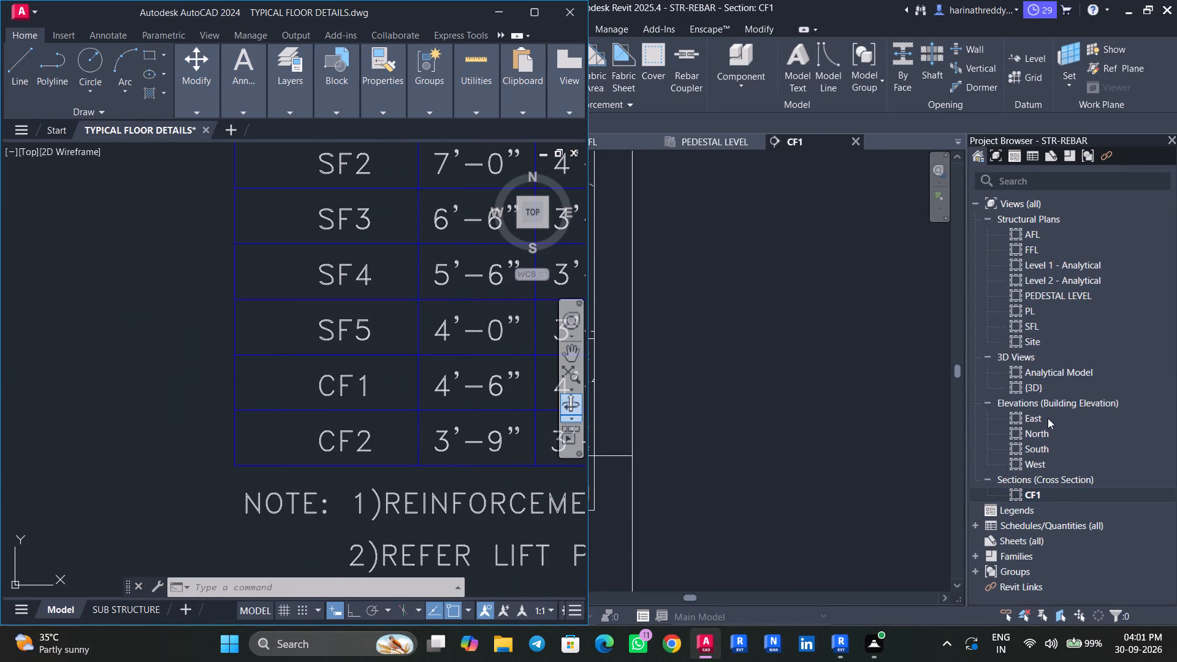
pyautogui.press('Escape')
pyautogui.click(1005, 503)
pyautogui.click(1019, 499)
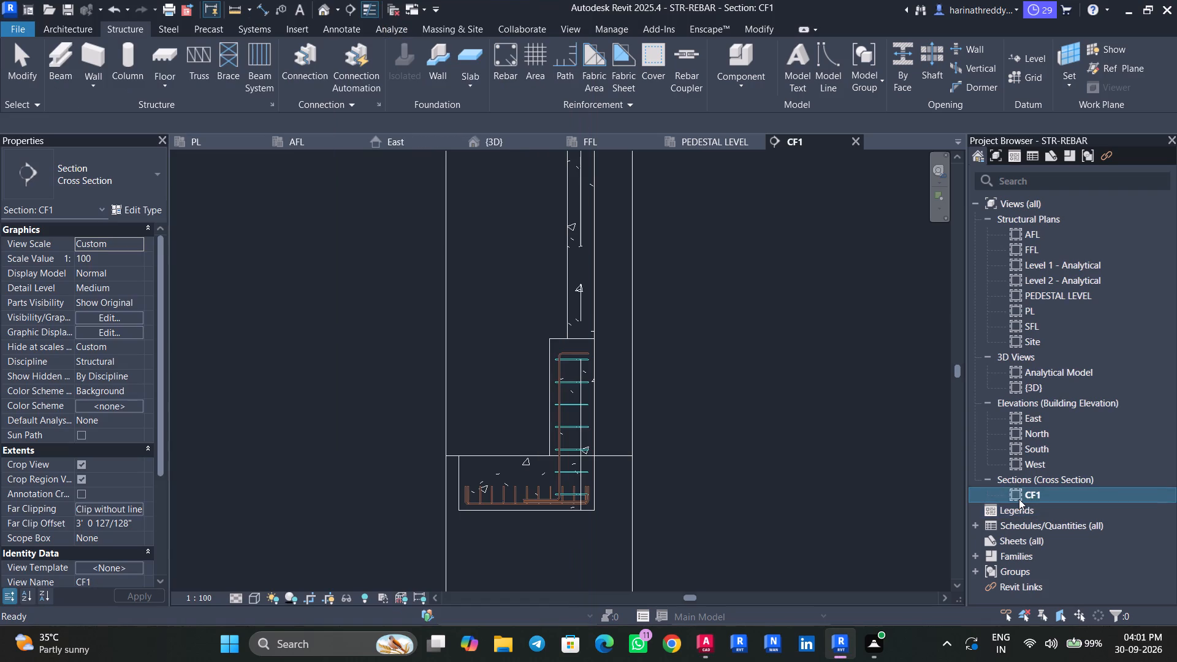
pyautogui.rightClick(1019, 499)
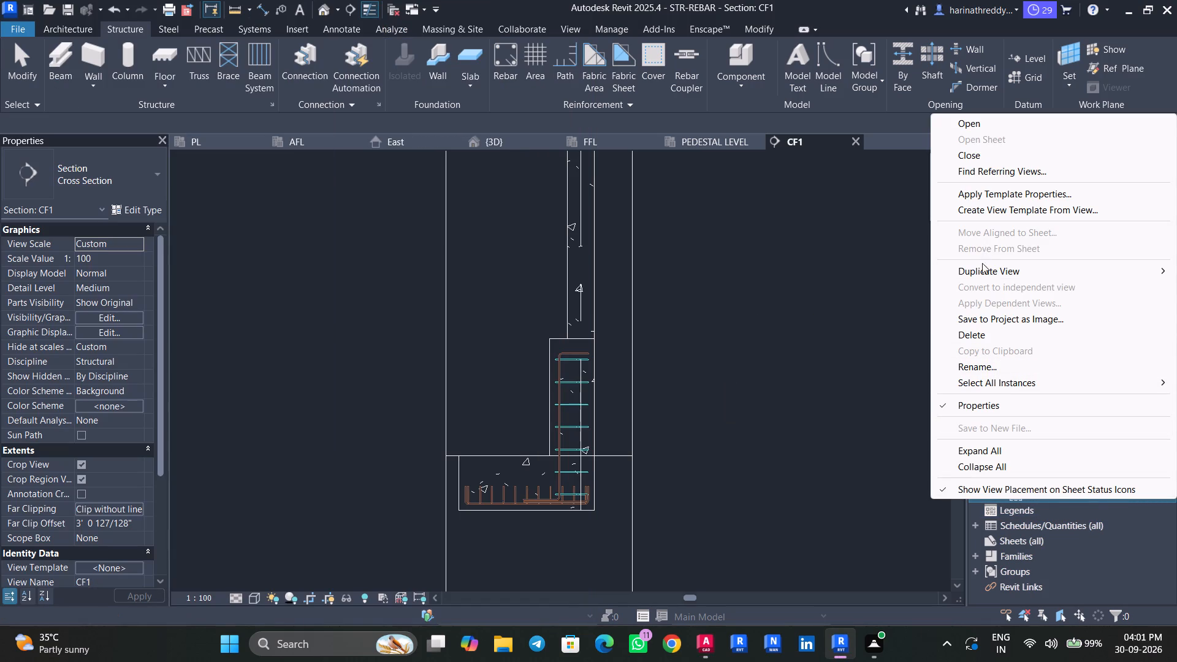
pyautogui.click(989, 365)
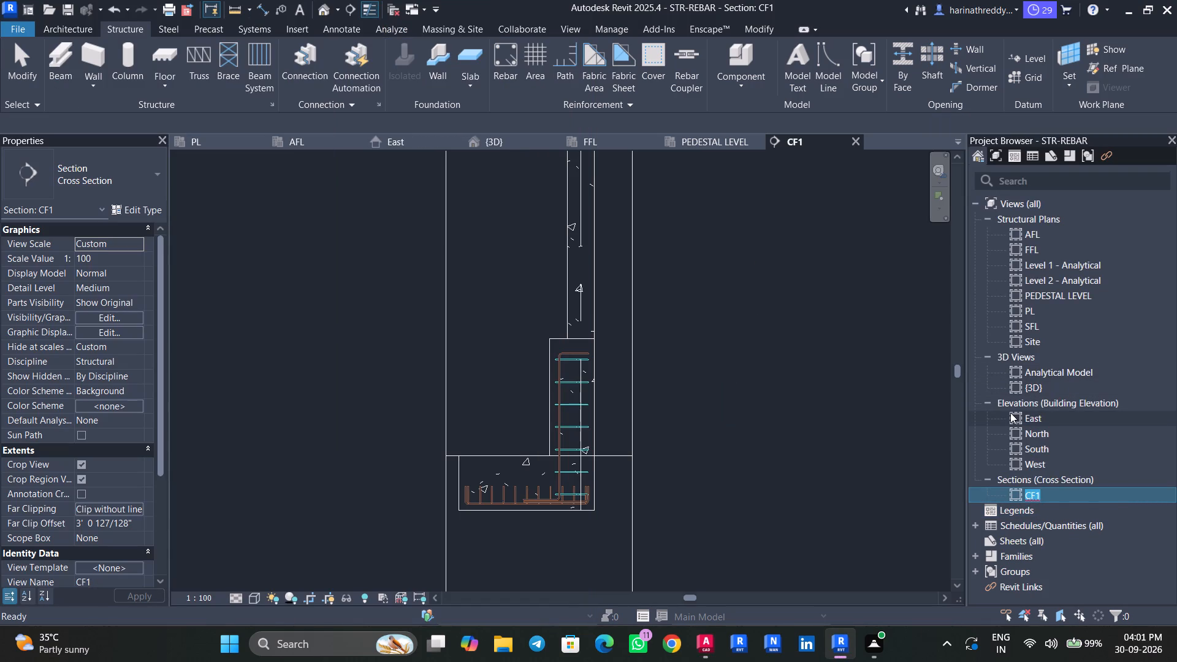
pyautogui.write('CF3')
pyautogui.press('BackSpace')
pyautogui.press('2')
pyautogui.click(818, 455)
pyautogui.press('Escape')
pyautogui.press('Escape')
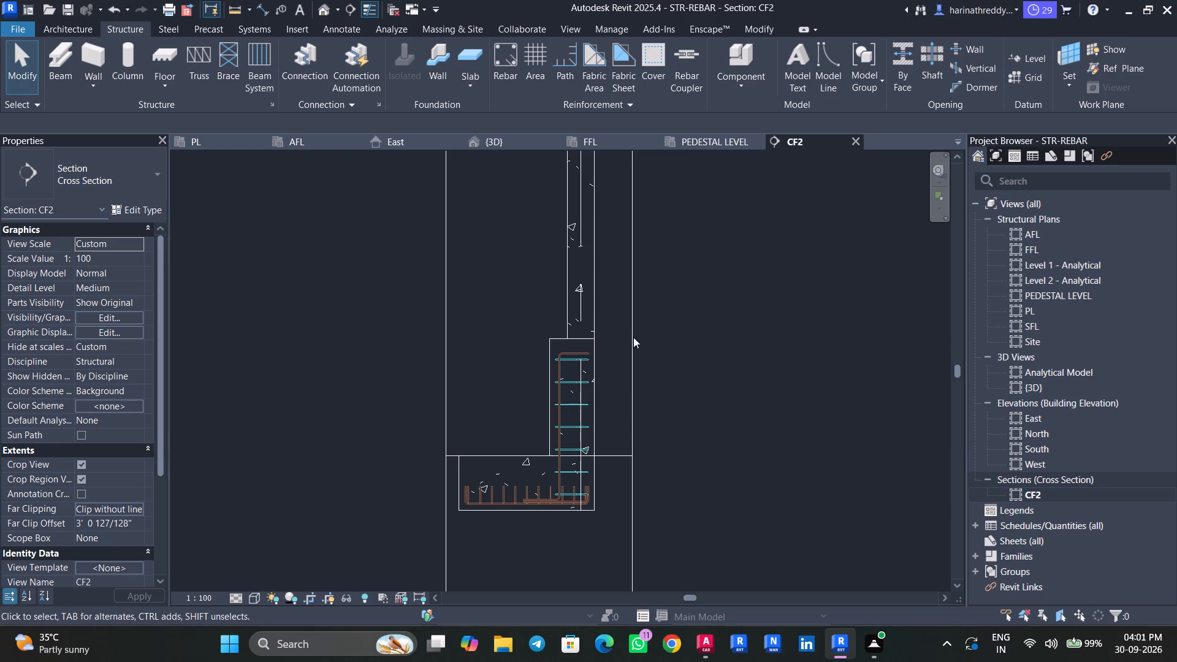
# Add a rebar cover setting named COLUMN with a 40 mm cover.
pyautogui.click(583, 281)
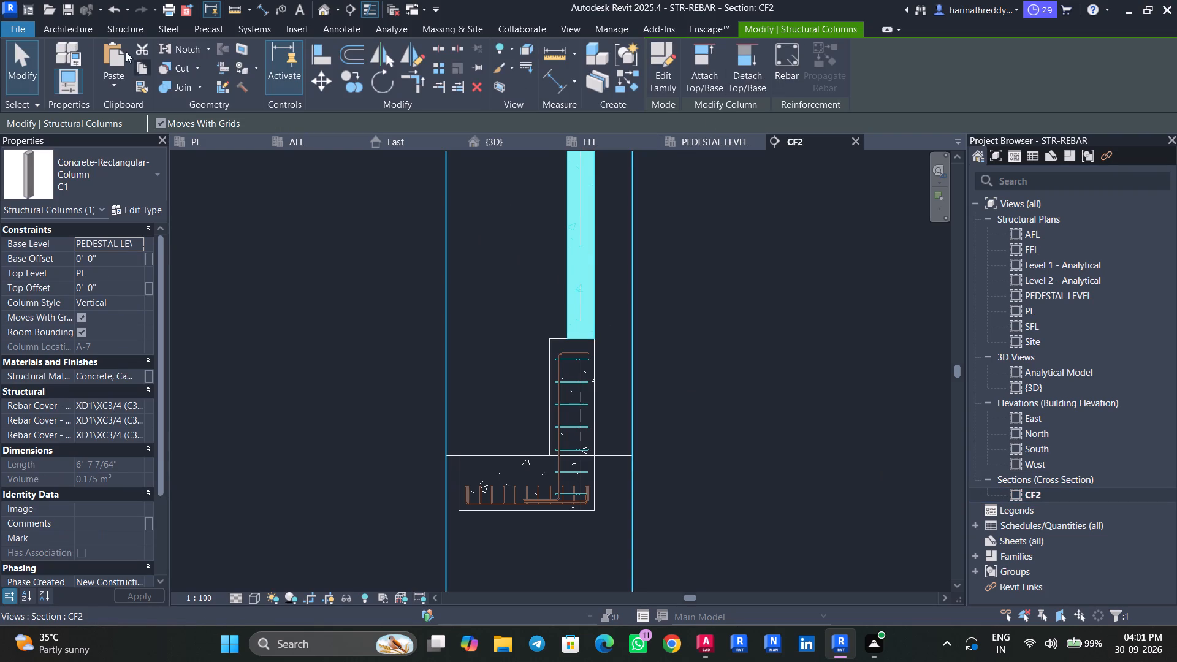
pyautogui.click(122, 37)
pyautogui.click(123, 32)
pyautogui.click(657, 77)
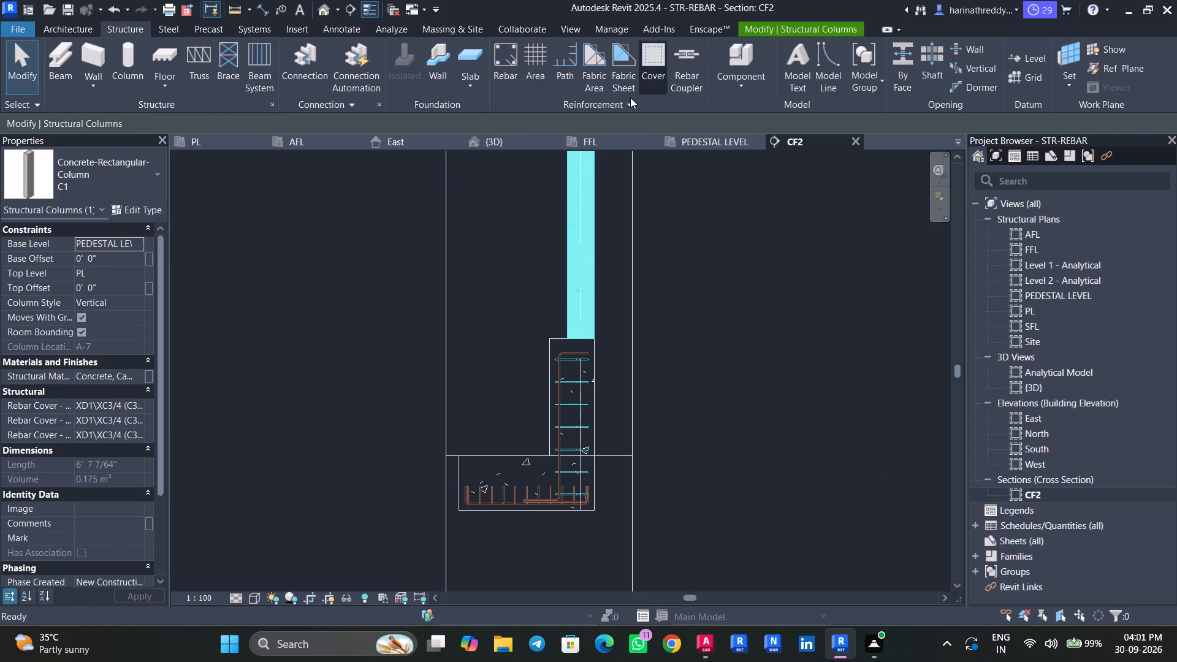
pyautogui.click(362, 126)
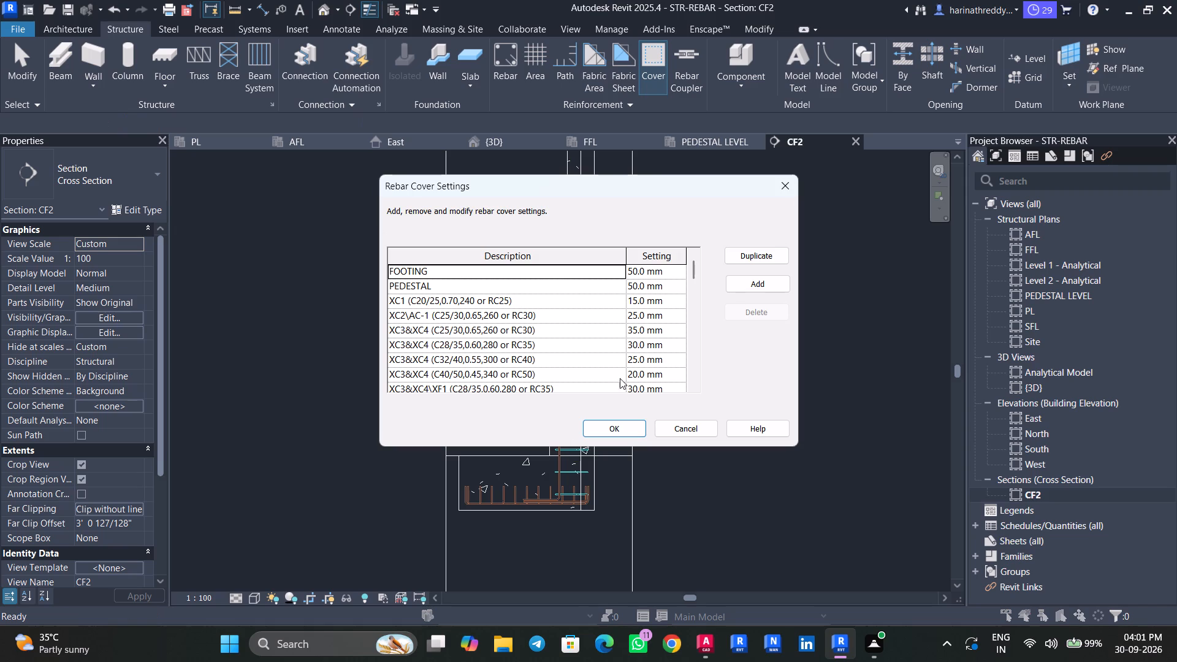
pyautogui.click(751, 282)
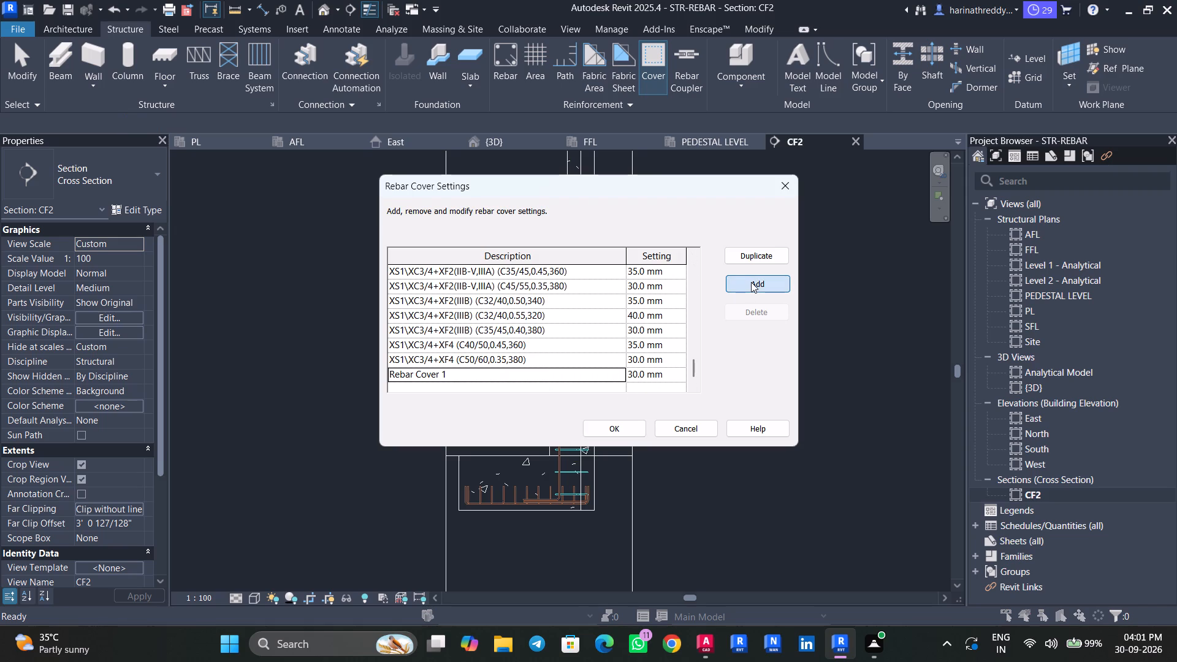
pyautogui.click(473, 374)
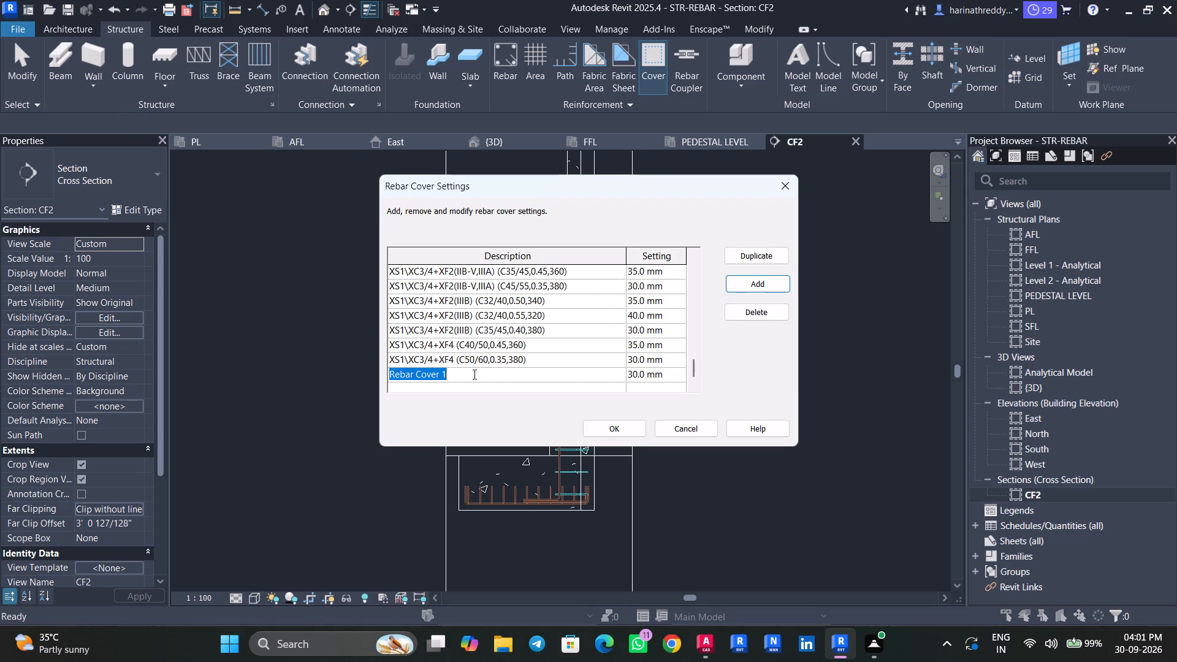
pyautogui.write('COLUMN')
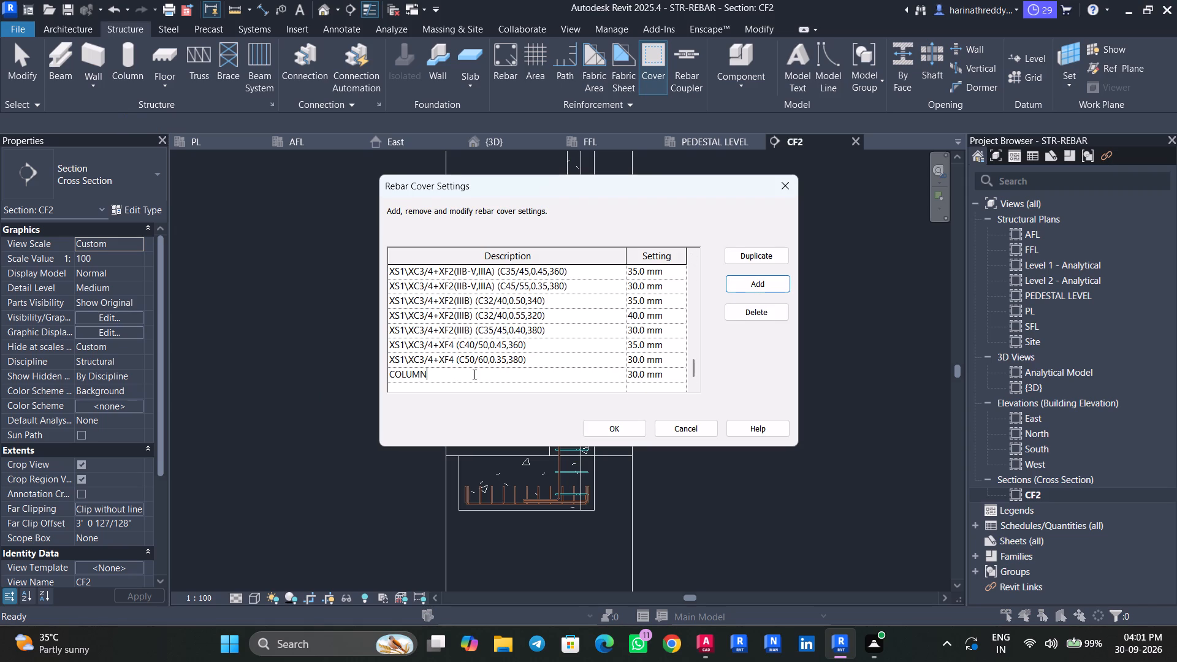
pyautogui.press('space')
pyautogui.click(634, 376)
pyautogui.press('BackSpace')
pyautogui.press('4')
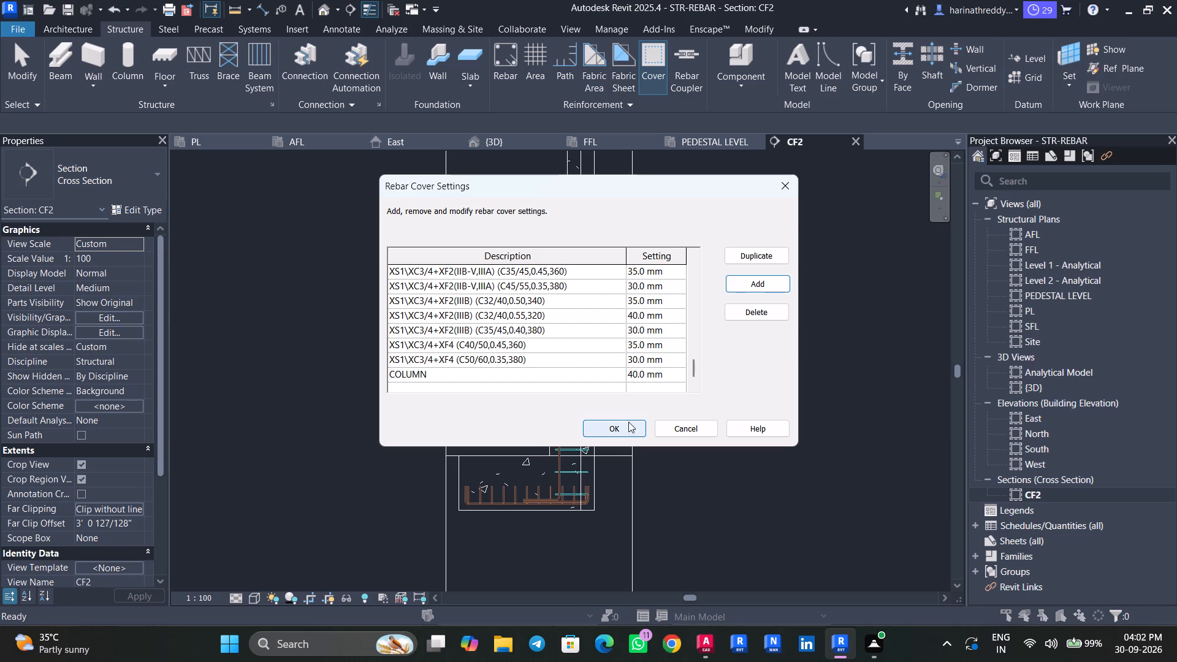
pyautogui.click(625, 426)
# Assign the COLUMN <40 mm> rebar cover to the C1 column above the pedestal.
pyautogui.click(589, 263)
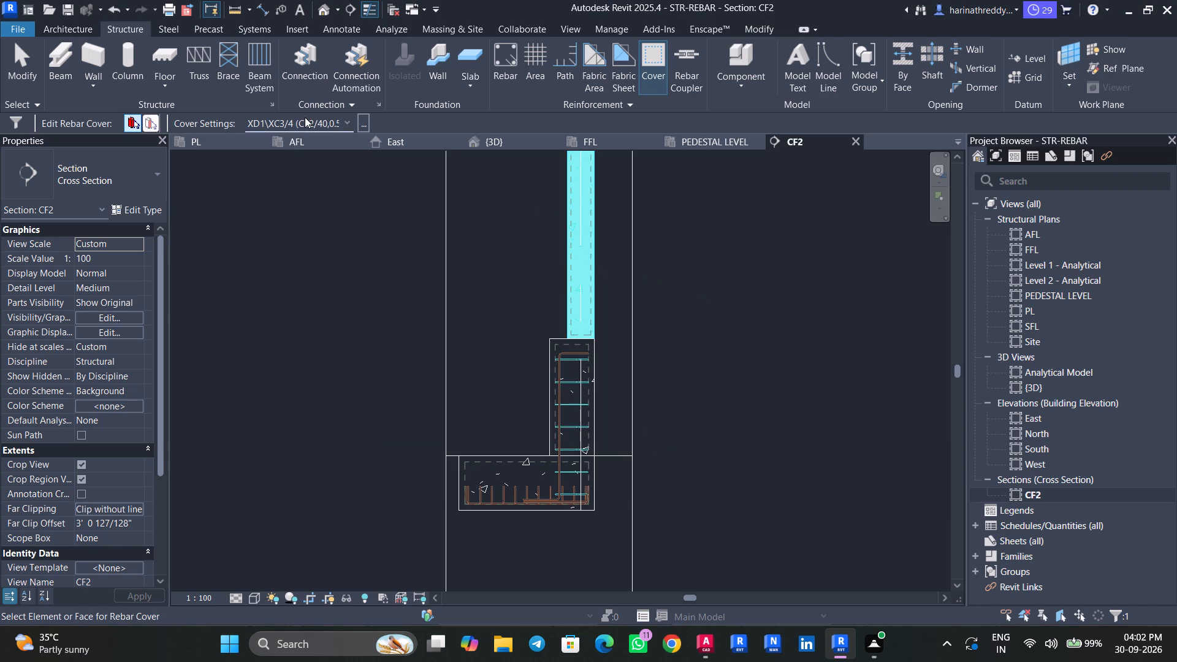
pyautogui.click(305, 117)
pyautogui.scroll(3, 303, 167)
pyautogui.scroll(-1, 303, 167)
pyautogui.scroll(9, 303, 167)
pyautogui.scroll(-1, 301, 171)
pyautogui.scroll(2, 301, 171)
pyautogui.click(308, 139)
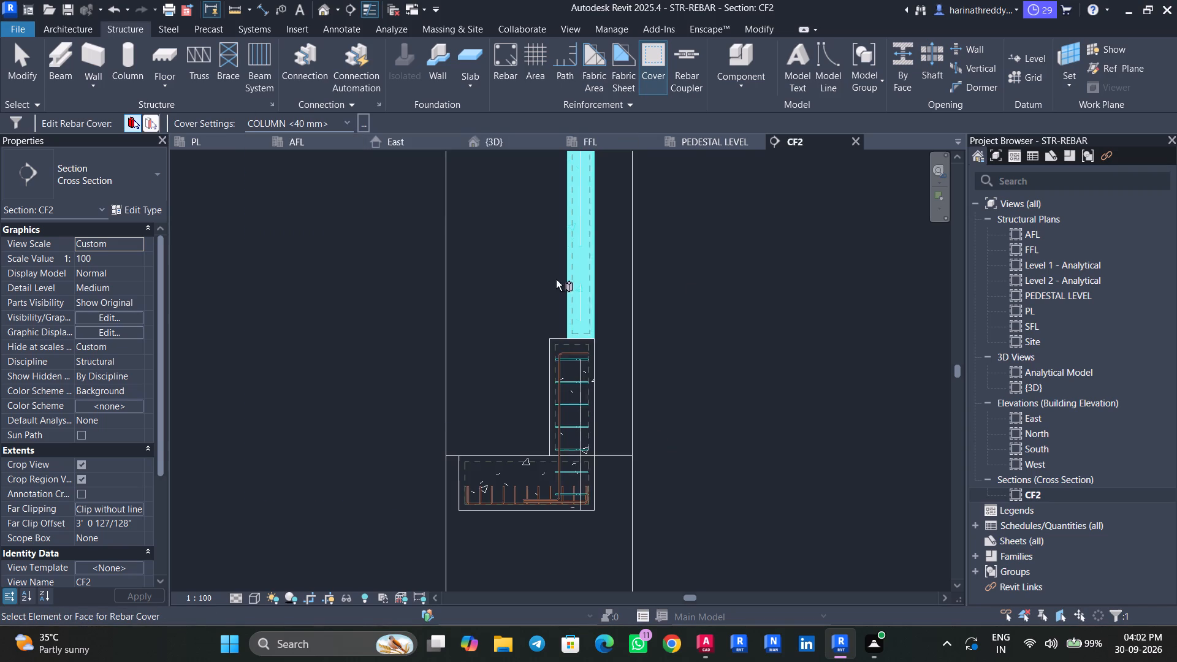
pyautogui.moveTo(535, 274); pyautogui.dragTo(482, 432, button='middle')
pyautogui.press('Escape')
pyautogui.press('Escape')
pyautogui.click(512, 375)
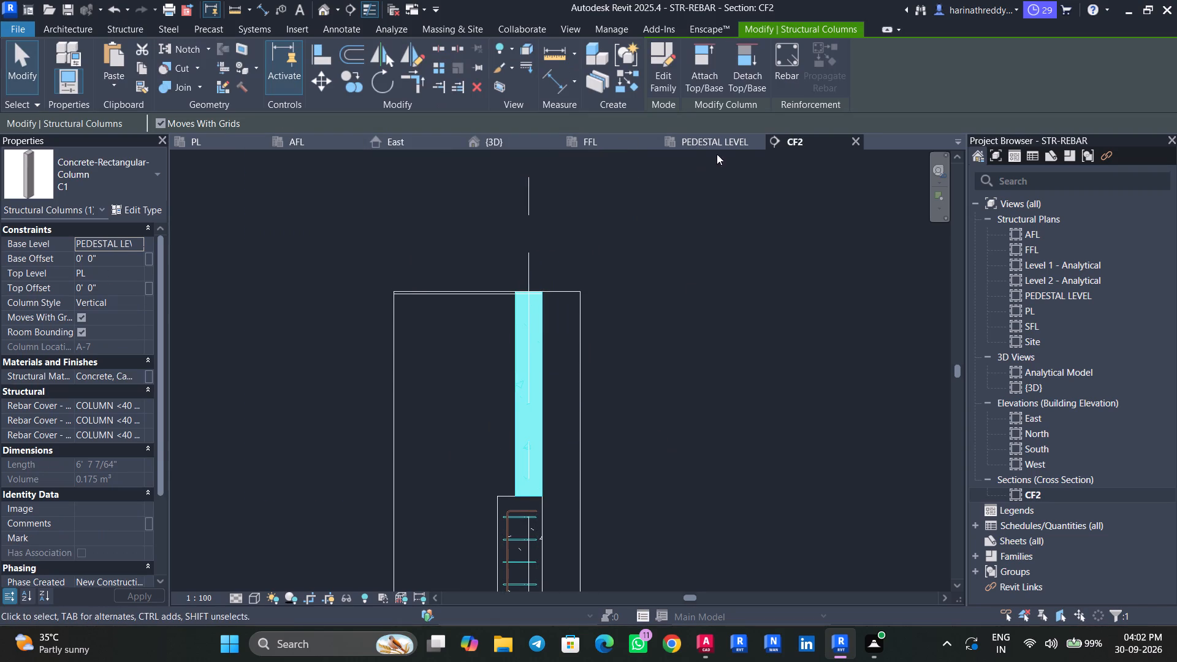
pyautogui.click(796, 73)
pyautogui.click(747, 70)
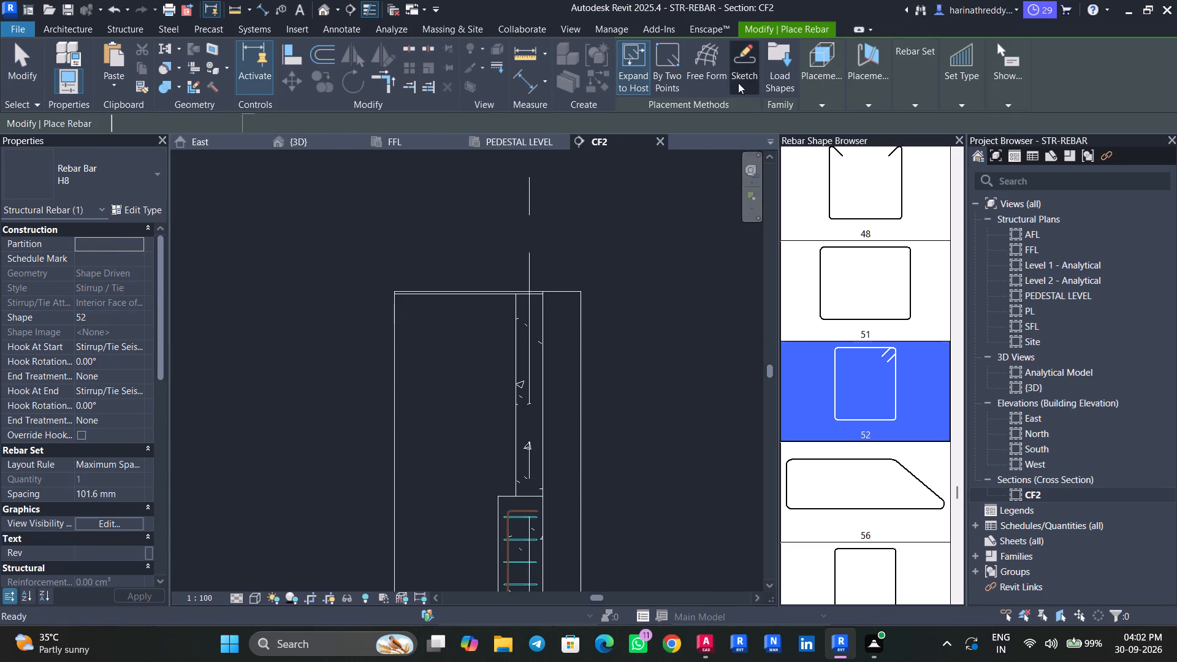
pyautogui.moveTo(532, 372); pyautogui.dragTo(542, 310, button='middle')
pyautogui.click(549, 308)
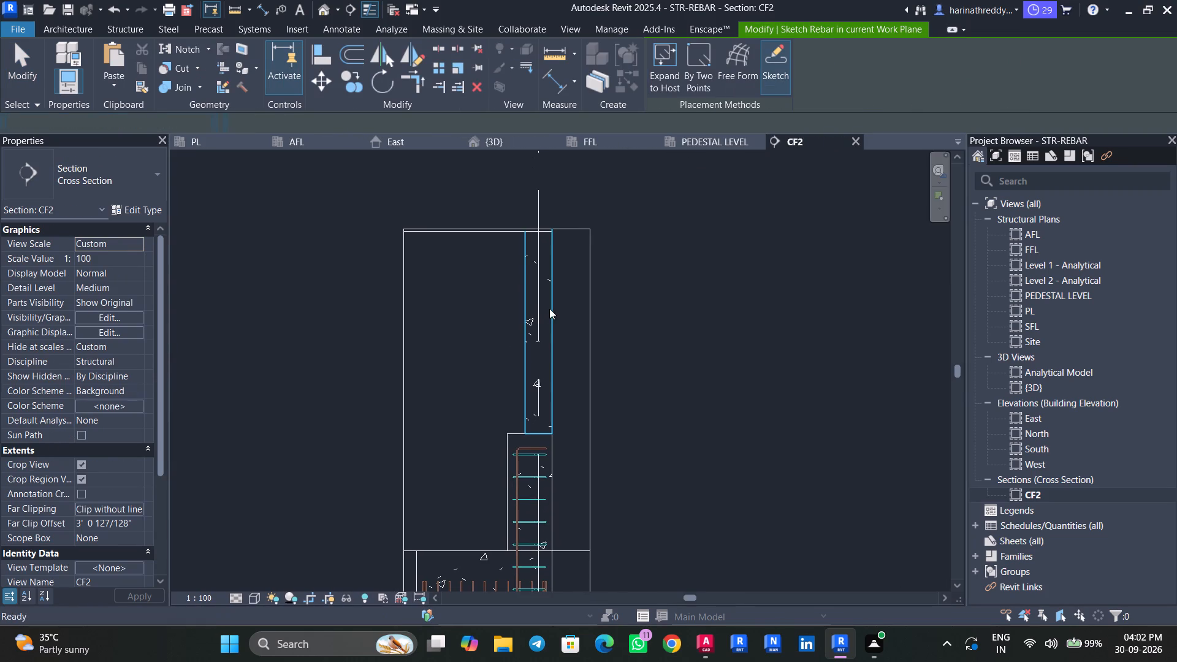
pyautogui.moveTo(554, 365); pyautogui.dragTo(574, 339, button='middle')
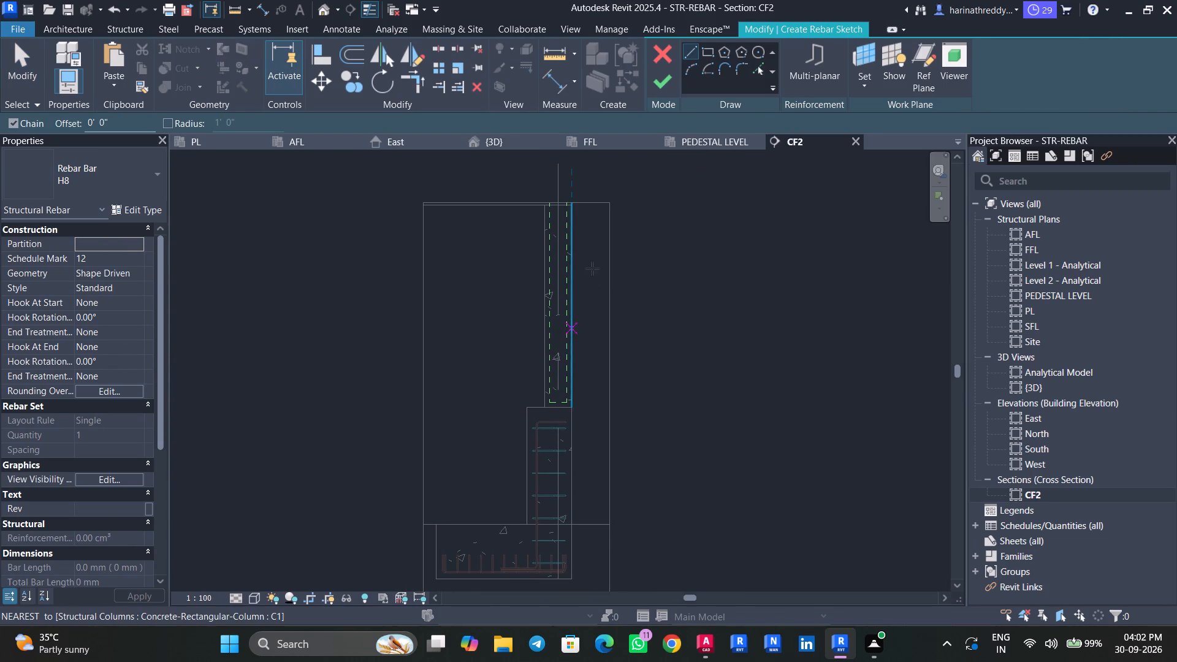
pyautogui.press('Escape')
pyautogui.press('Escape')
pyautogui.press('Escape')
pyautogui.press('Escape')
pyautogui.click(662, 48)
# Extend the CF2 section's crop region upward to show the full depth of the beam at the C1 column's top.
pyautogui.click(576, 234)
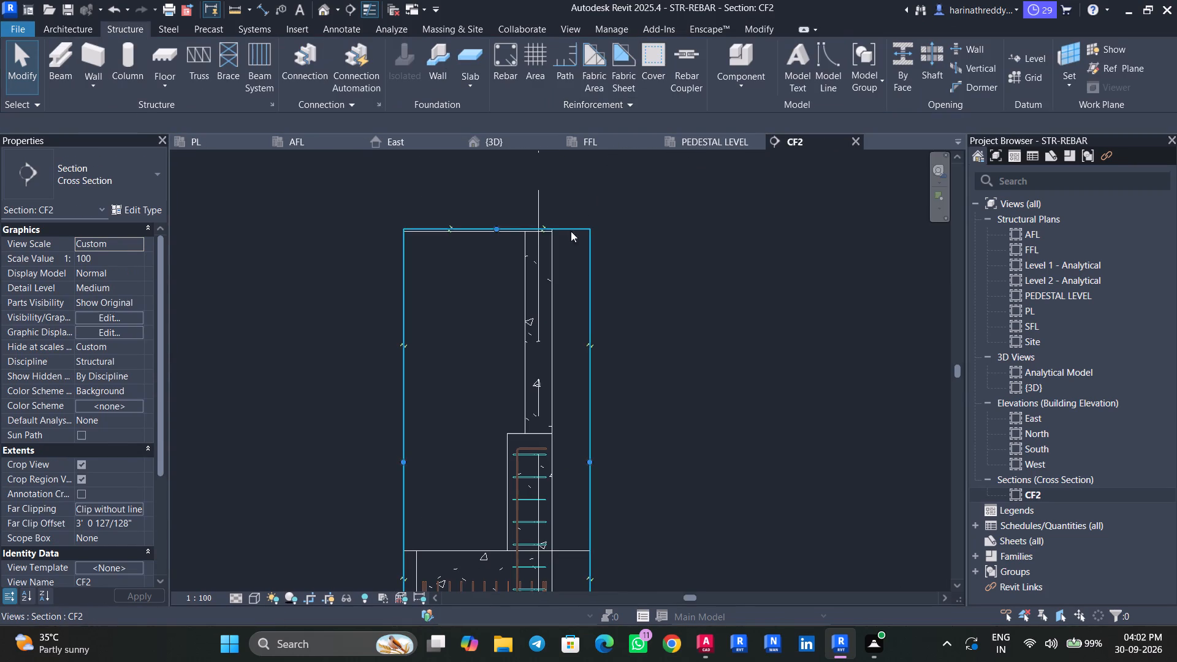
pyautogui.scroll(4, 525, 226)
pyautogui.moveTo(474, 229); pyautogui.dragTo(477, 191)
pyautogui.press('Escape')
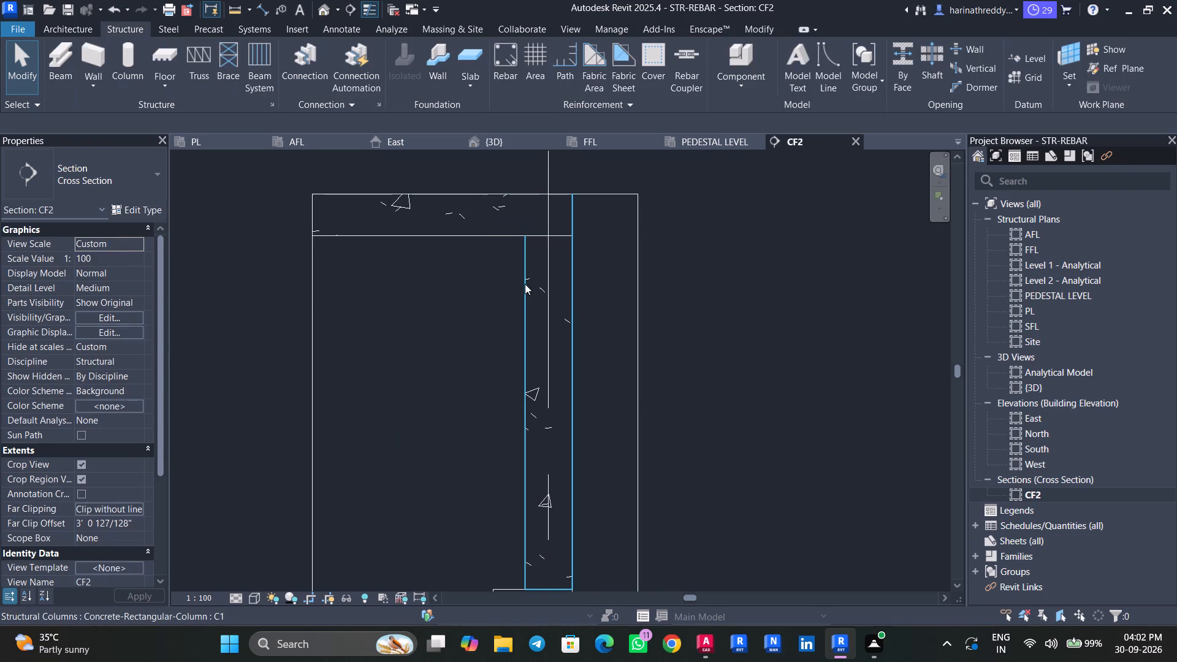
# Start a sketched H8 rebar with the C1 column above the pedestal as its host.
pyautogui.click(524, 283)
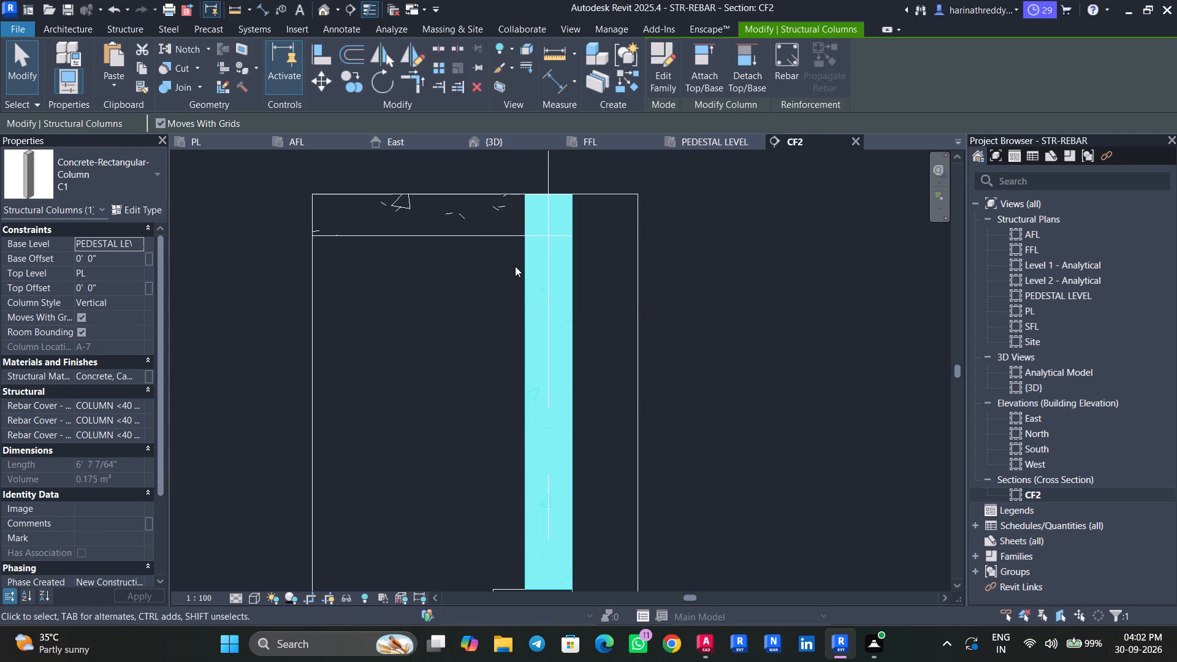
pyautogui.click(792, 84)
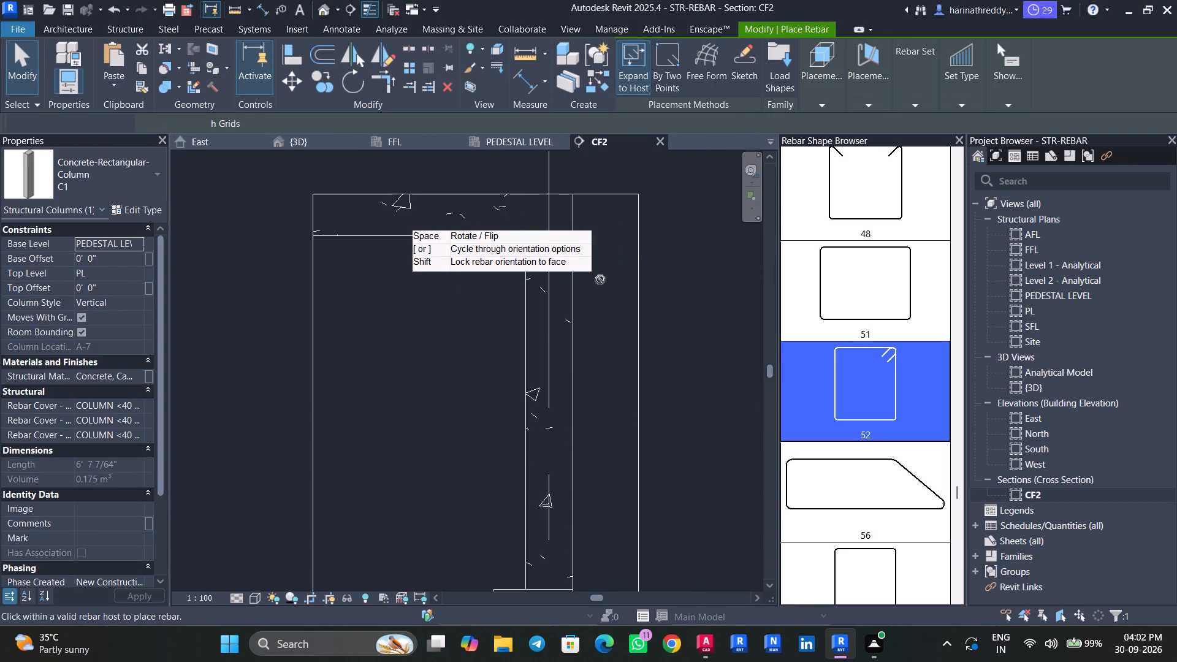
pyautogui.click(746, 79)
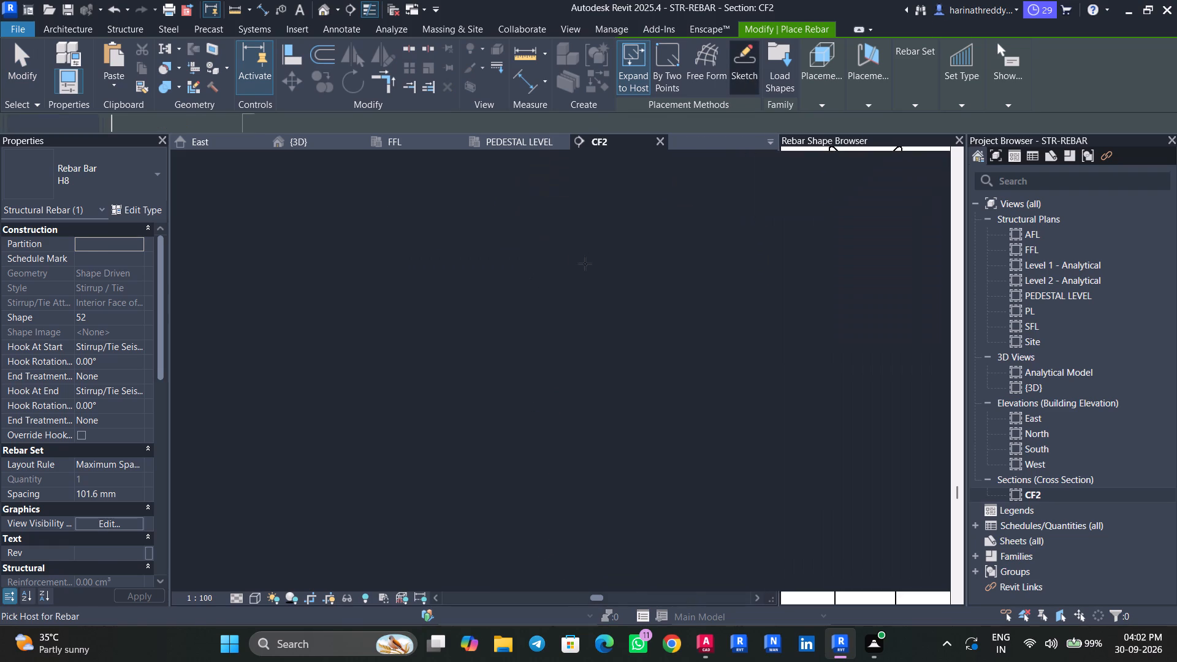
pyautogui.click(574, 275)
pyautogui.scroll(-2, 605, 316)
pyautogui.moveTo(606, 316); pyautogui.dragTo(606, 288, button='middle')
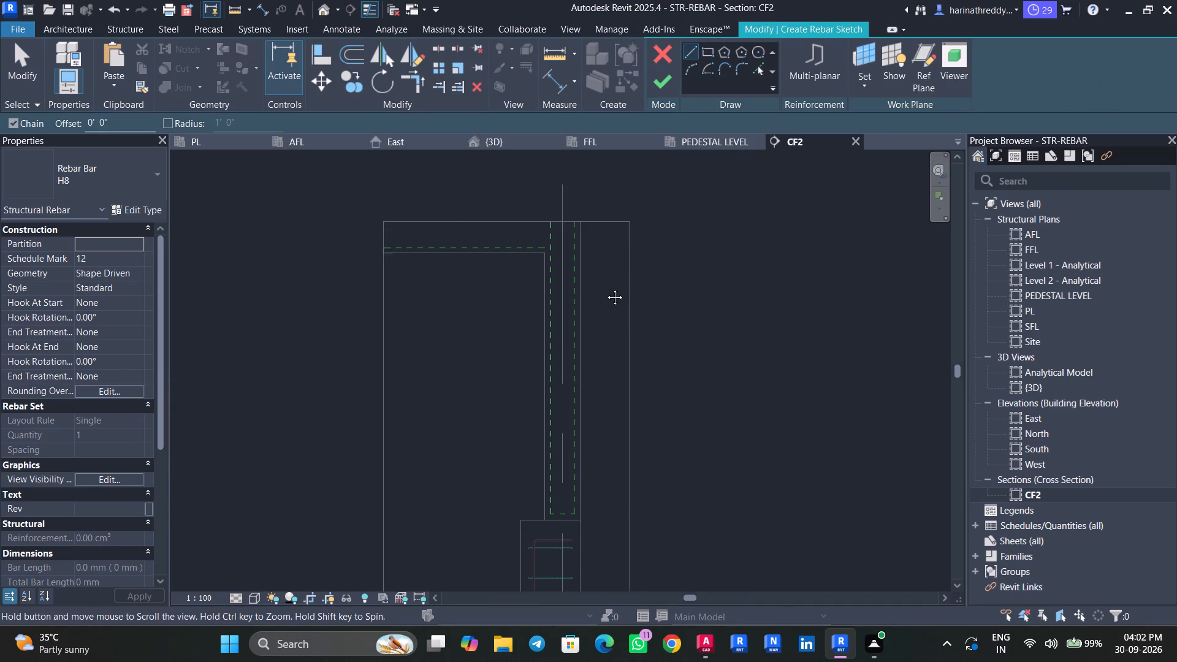
pyautogui.moveTo(606, 288); pyautogui.dragTo(617, 211, button='middle')
pyautogui.middleClick(617, 261)
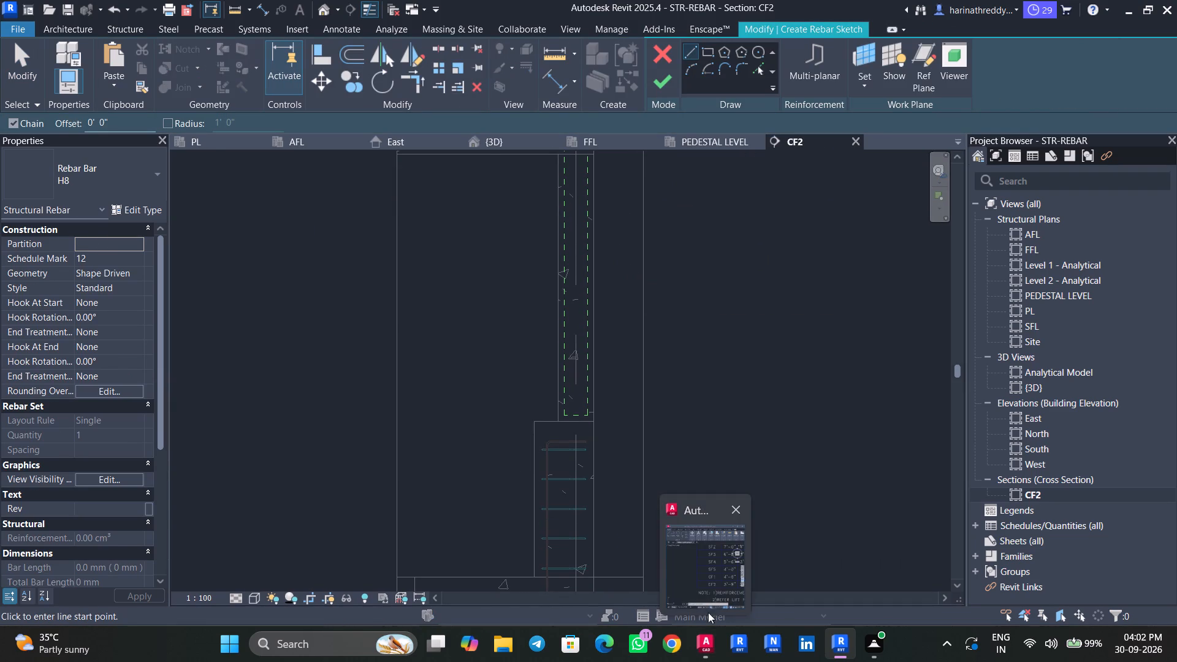
# Place the AutoCAD drawing beside Revit and examine the column's vertical bars in the footing and pedestal section detail.
pyautogui.click(706, 600)
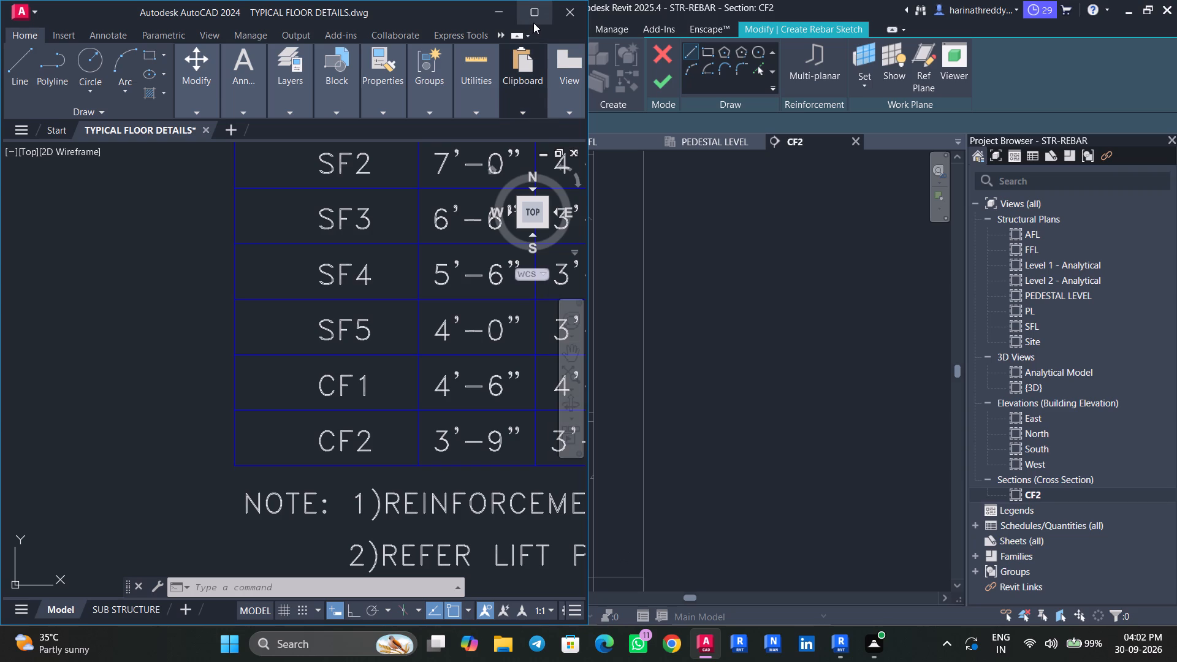
pyautogui.click(483, 61)
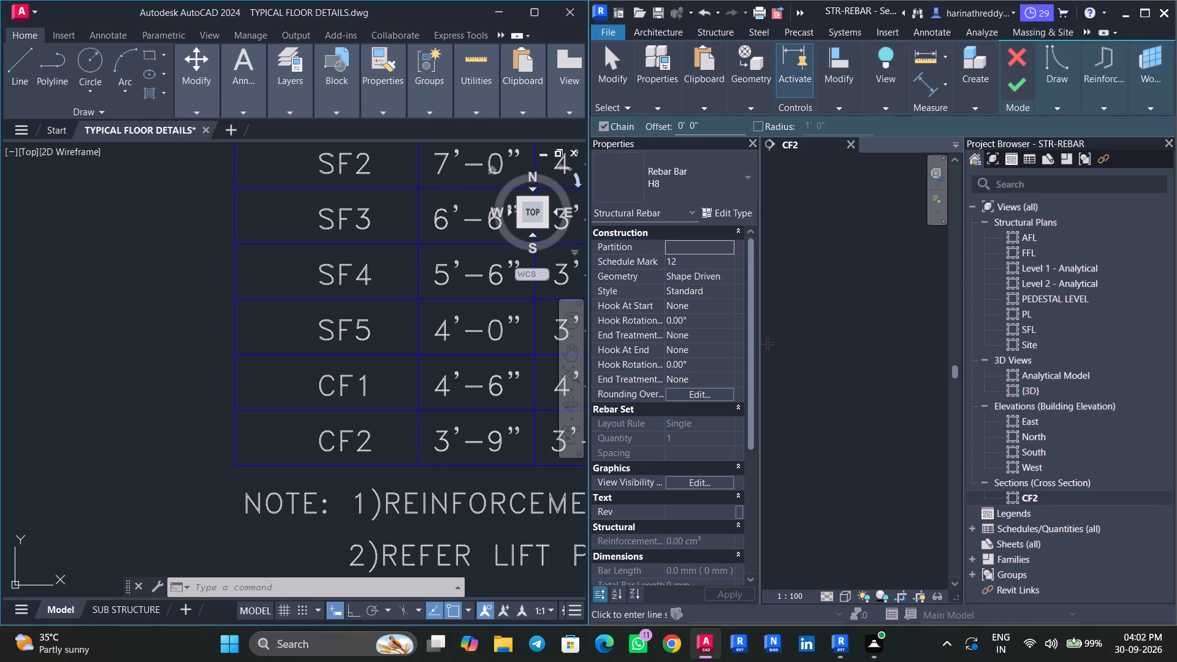
pyautogui.scroll(-7, 768, 343)
pyautogui.moveTo(817, 357); pyautogui.dragTo(725, 342, button='middle')
pyautogui.moveTo(899, 355); pyautogui.dragTo(825, 362, button='middle')
pyautogui.scroll(3, 878, 325)
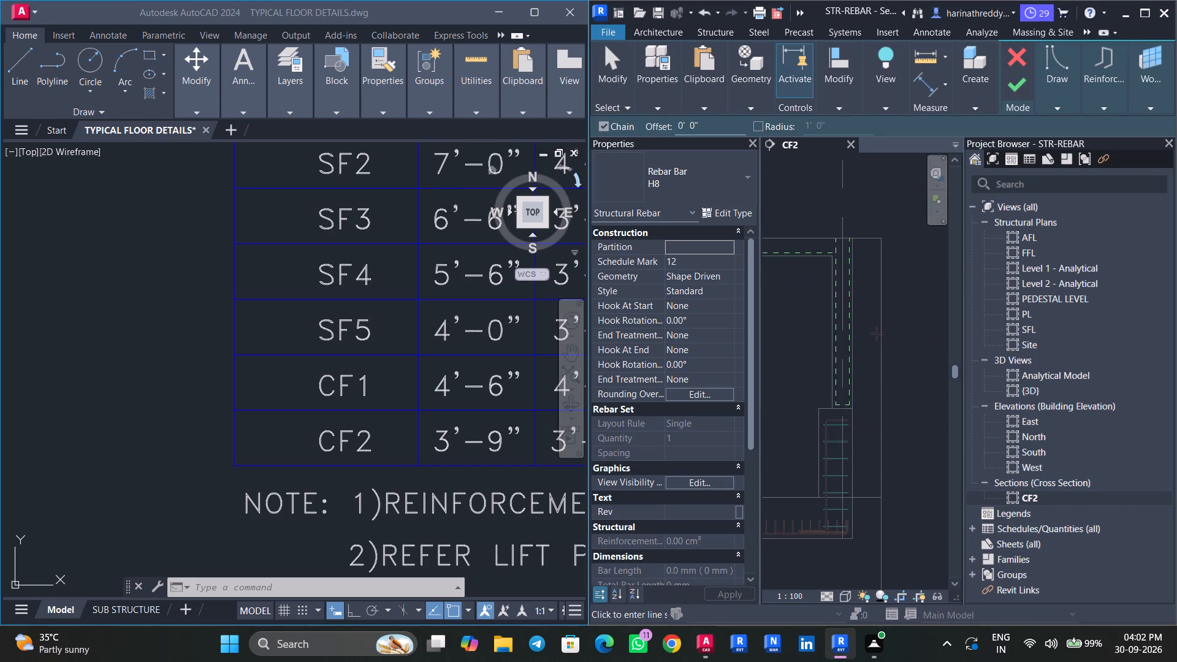
pyautogui.scroll(3, 877, 333)
pyautogui.moveTo(877, 336); pyautogui.dragTo(904, 361, button='middle')
pyautogui.scroll(1, 904, 358)
pyautogui.scroll(-6, 436, 389)
pyautogui.moveTo(472, 419); pyautogui.dragTo(438, 395, button='middle')
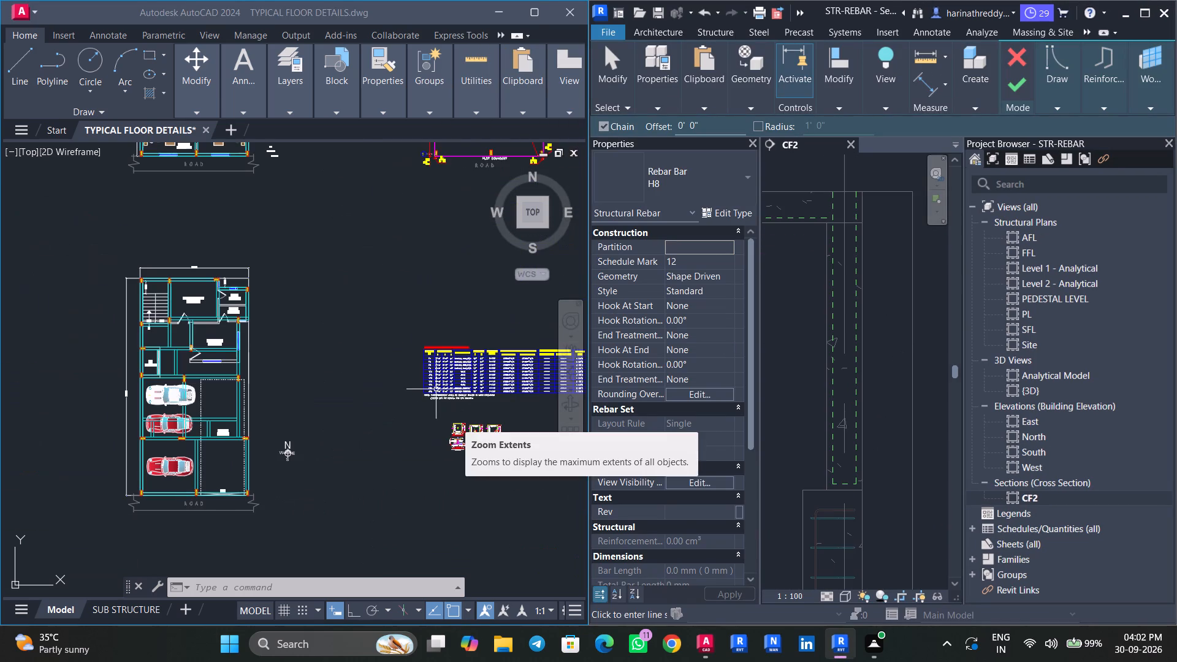
pyautogui.moveTo(438, 395); pyautogui.dragTo(366, 356, button='middle')
pyautogui.scroll(4, 517, 448)
pyautogui.scroll(3, 389, 371)
pyautogui.moveTo(400, 449); pyautogui.dragTo(466, 276, button='middle')
pyautogui.scroll(3, 421, 344)
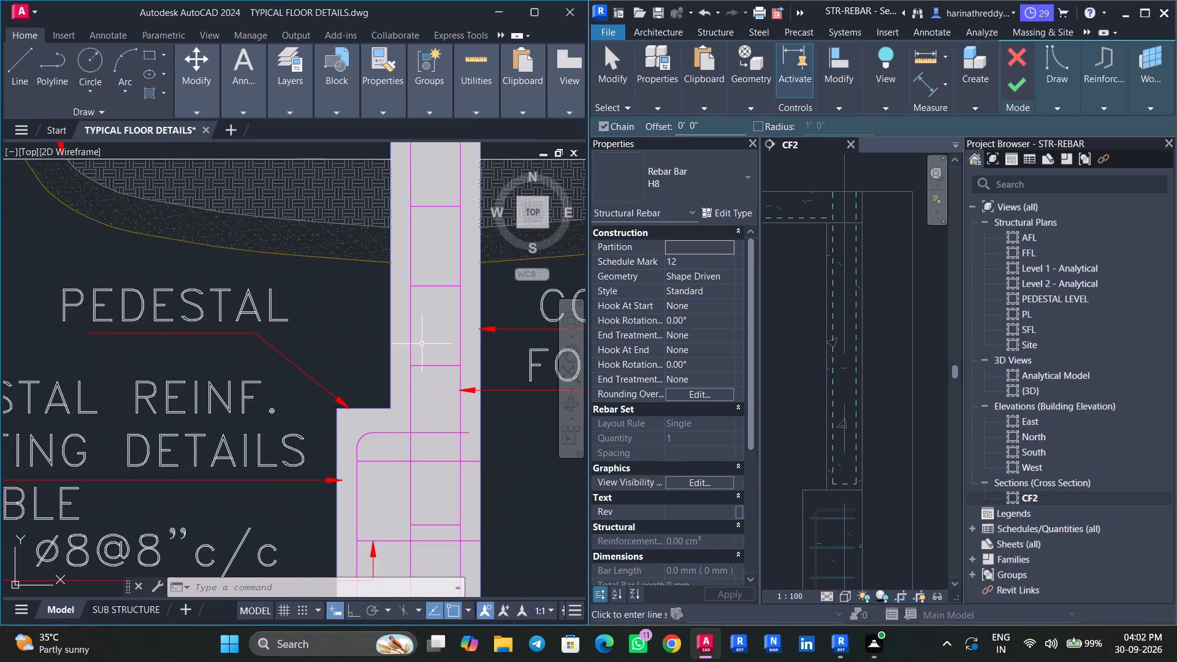
pyautogui.moveTo(482, 389); pyautogui.dragTo(383, 315, button='middle')
pyautogui.scroll(-2, 406, 352)
pyautogui.moveTo(407, 354); pyautogui.dragTo(413, 337, button='middle')
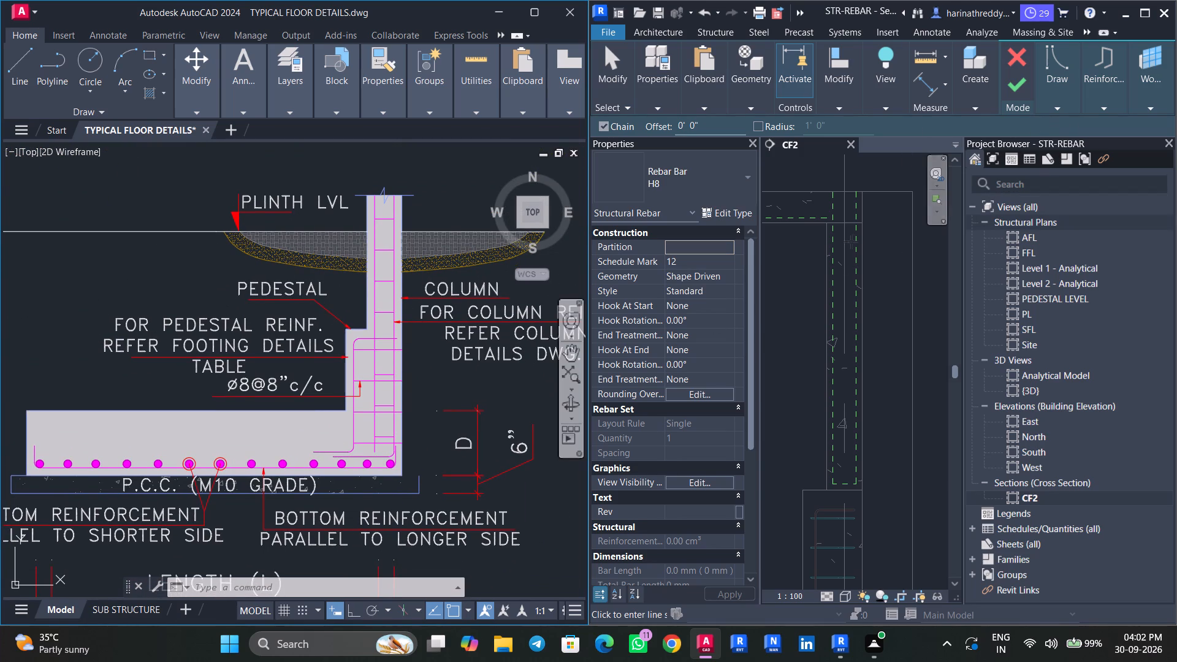
pyautogui.scroll(3, 847, 194)
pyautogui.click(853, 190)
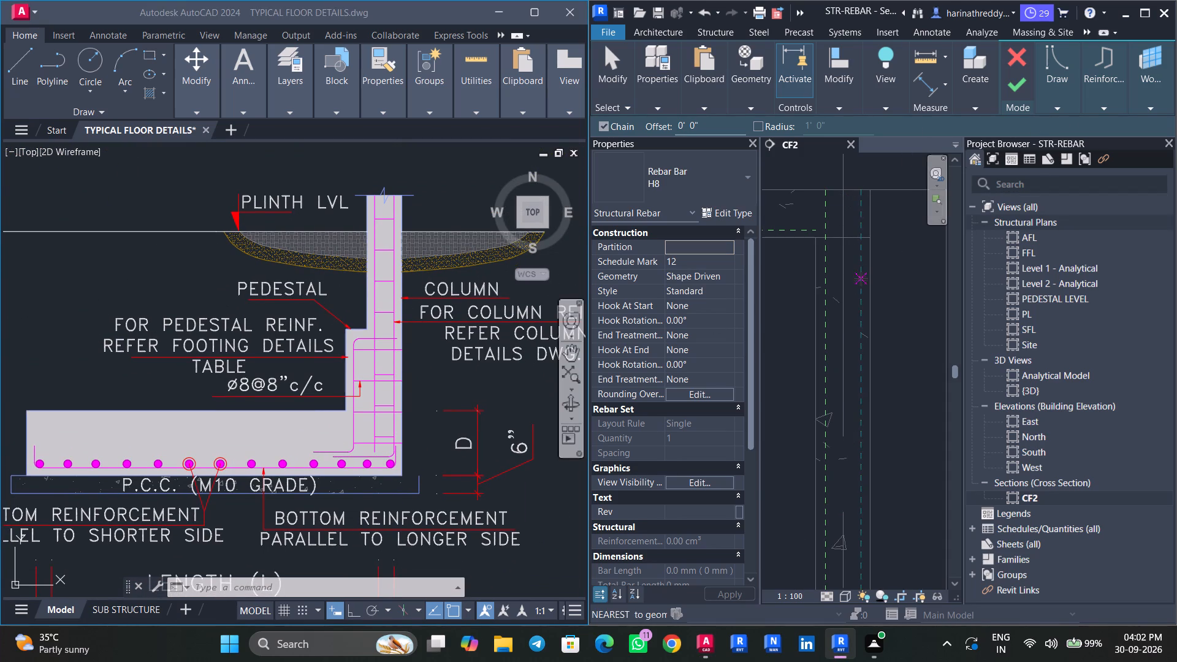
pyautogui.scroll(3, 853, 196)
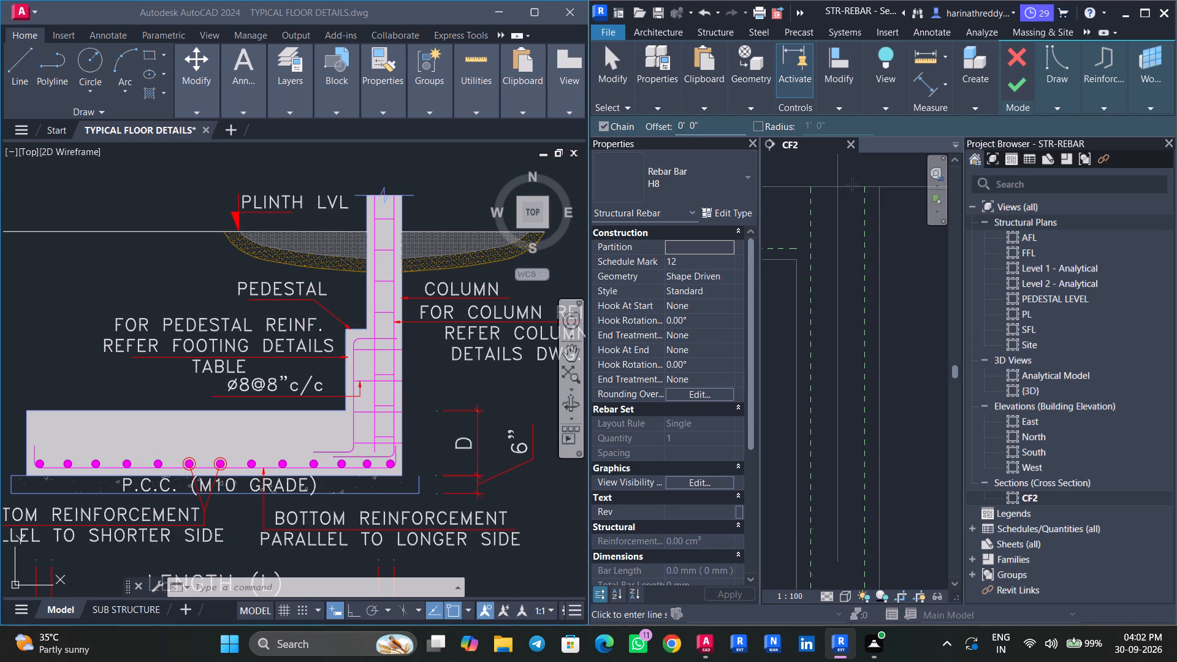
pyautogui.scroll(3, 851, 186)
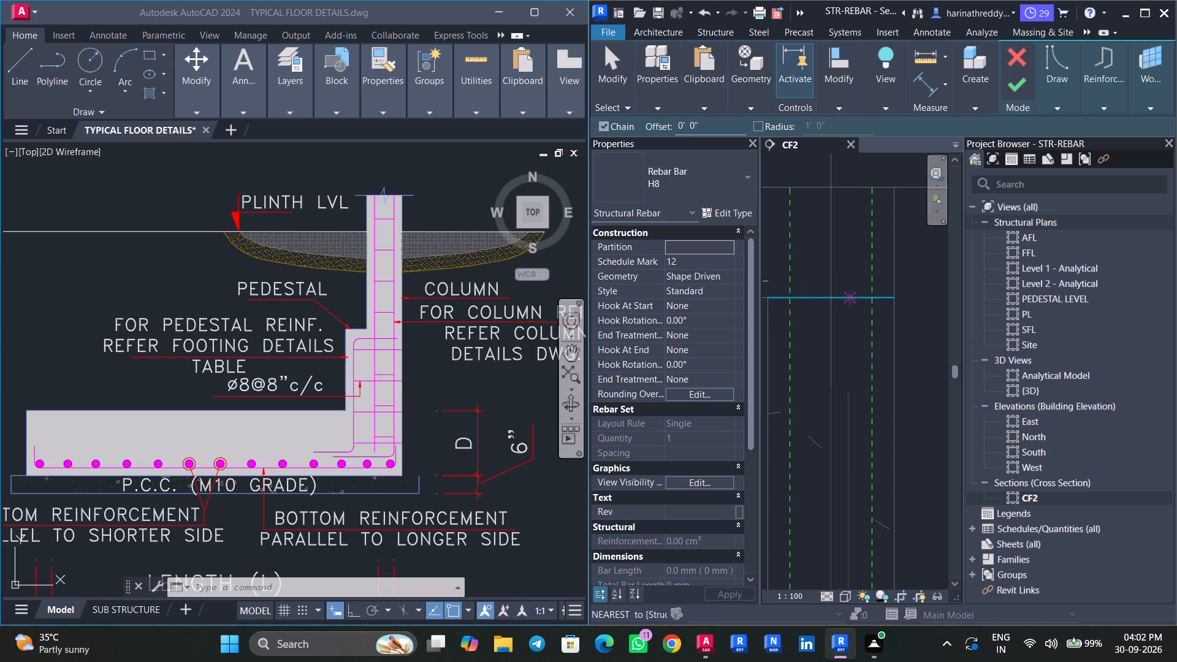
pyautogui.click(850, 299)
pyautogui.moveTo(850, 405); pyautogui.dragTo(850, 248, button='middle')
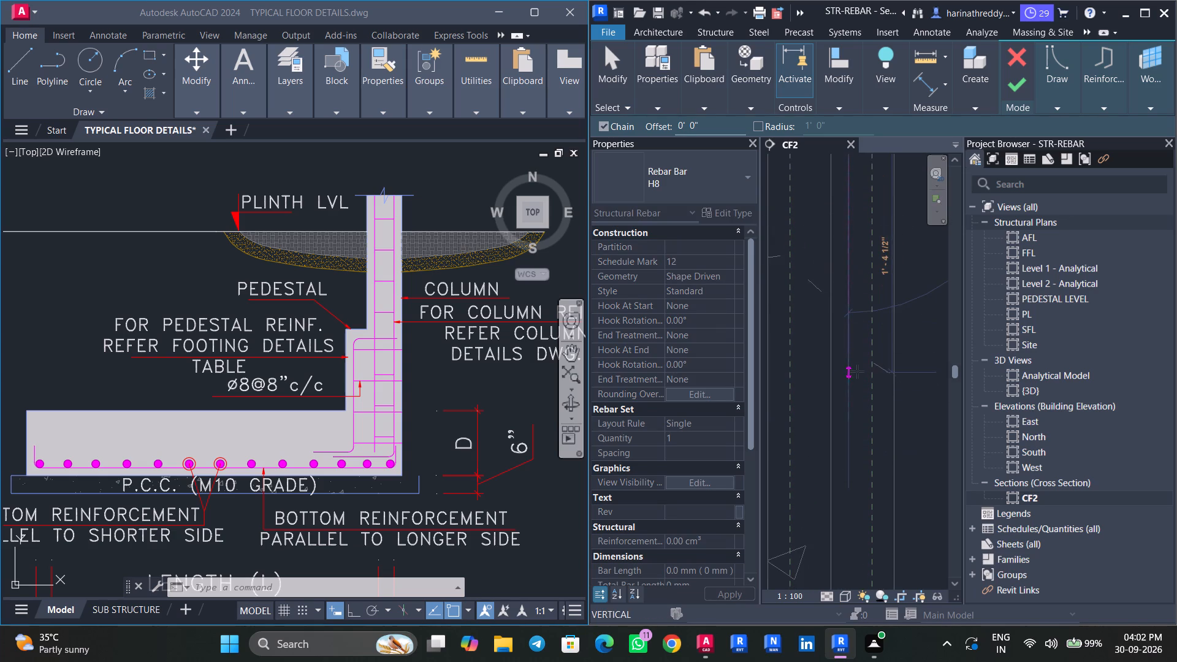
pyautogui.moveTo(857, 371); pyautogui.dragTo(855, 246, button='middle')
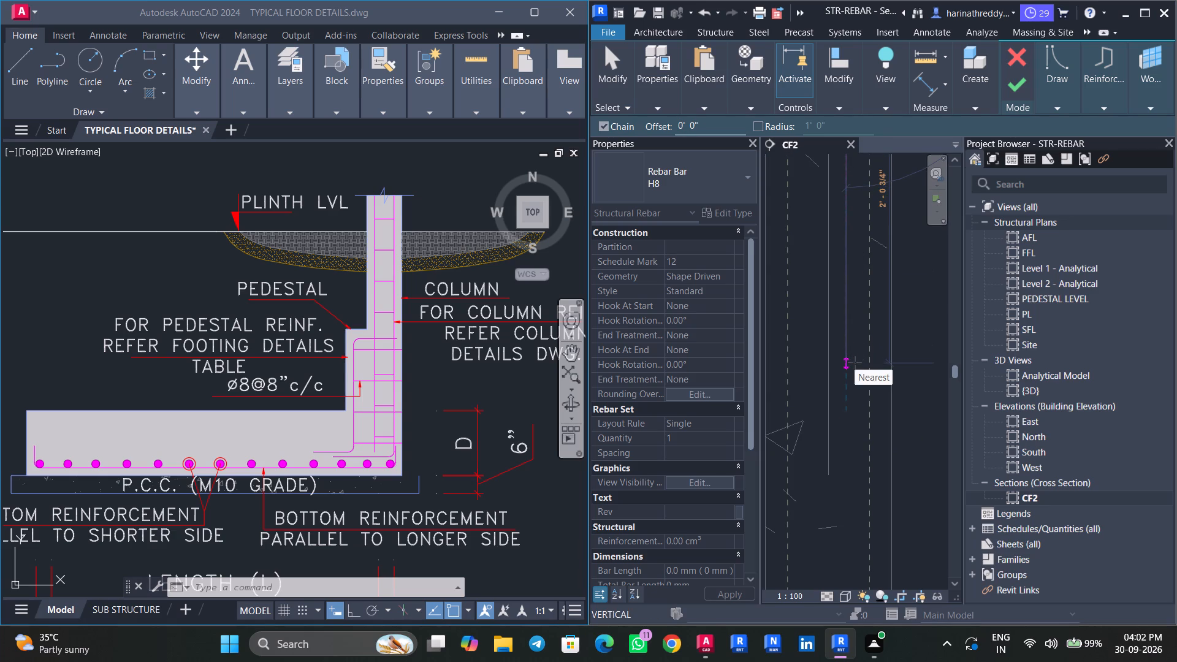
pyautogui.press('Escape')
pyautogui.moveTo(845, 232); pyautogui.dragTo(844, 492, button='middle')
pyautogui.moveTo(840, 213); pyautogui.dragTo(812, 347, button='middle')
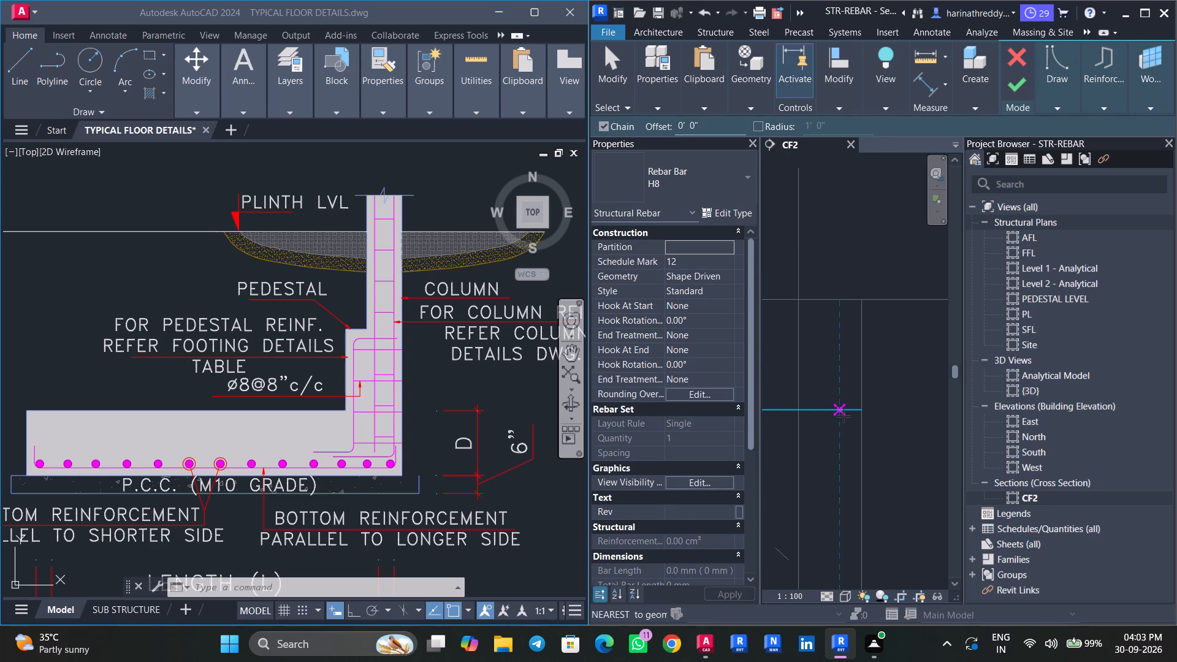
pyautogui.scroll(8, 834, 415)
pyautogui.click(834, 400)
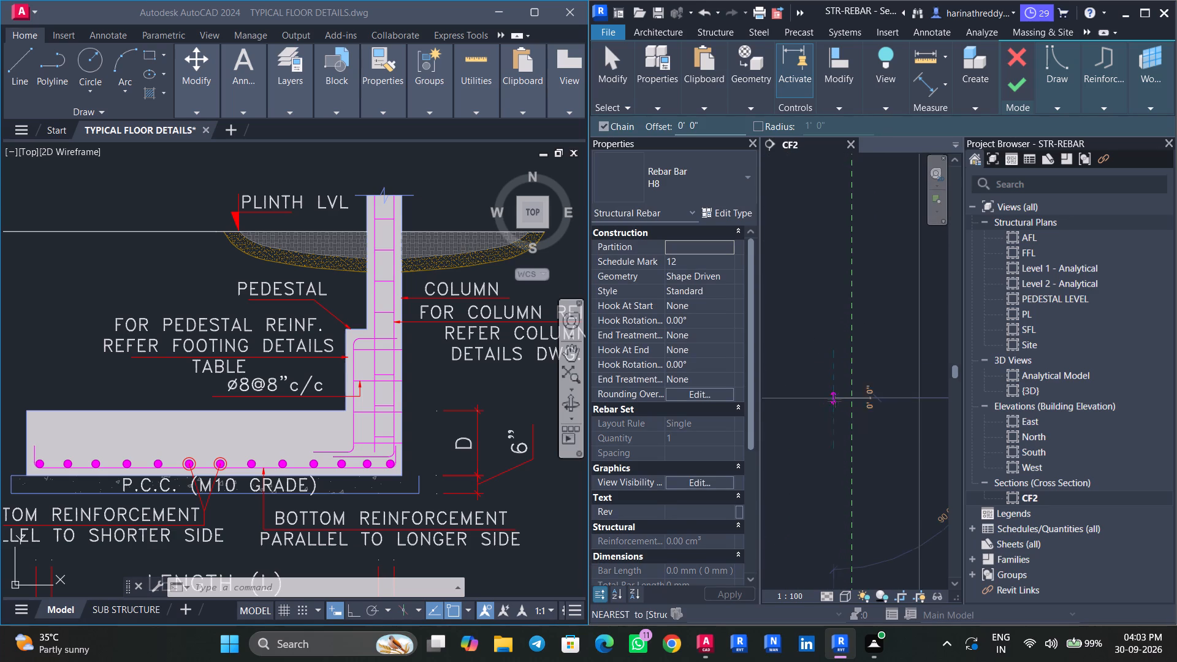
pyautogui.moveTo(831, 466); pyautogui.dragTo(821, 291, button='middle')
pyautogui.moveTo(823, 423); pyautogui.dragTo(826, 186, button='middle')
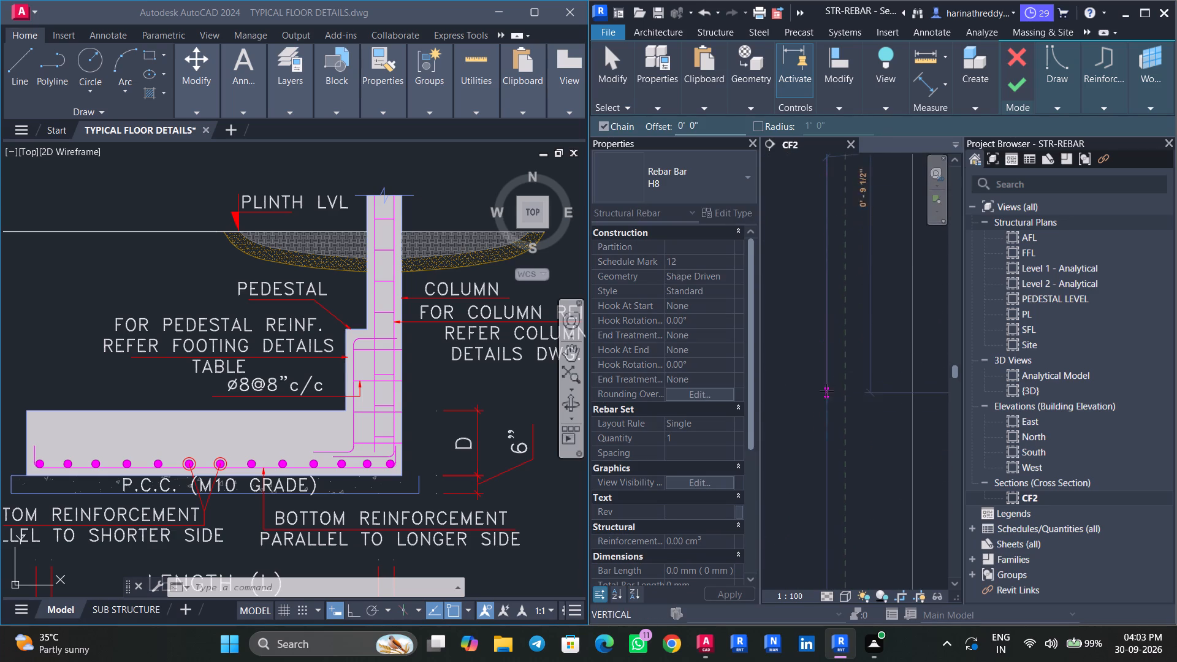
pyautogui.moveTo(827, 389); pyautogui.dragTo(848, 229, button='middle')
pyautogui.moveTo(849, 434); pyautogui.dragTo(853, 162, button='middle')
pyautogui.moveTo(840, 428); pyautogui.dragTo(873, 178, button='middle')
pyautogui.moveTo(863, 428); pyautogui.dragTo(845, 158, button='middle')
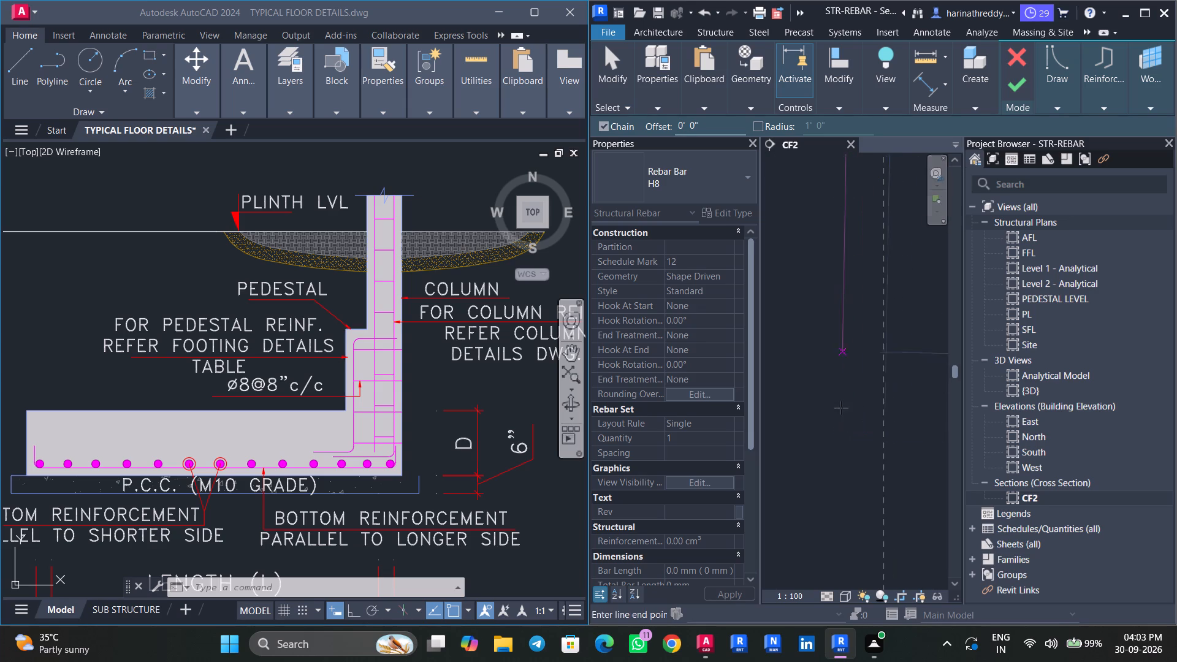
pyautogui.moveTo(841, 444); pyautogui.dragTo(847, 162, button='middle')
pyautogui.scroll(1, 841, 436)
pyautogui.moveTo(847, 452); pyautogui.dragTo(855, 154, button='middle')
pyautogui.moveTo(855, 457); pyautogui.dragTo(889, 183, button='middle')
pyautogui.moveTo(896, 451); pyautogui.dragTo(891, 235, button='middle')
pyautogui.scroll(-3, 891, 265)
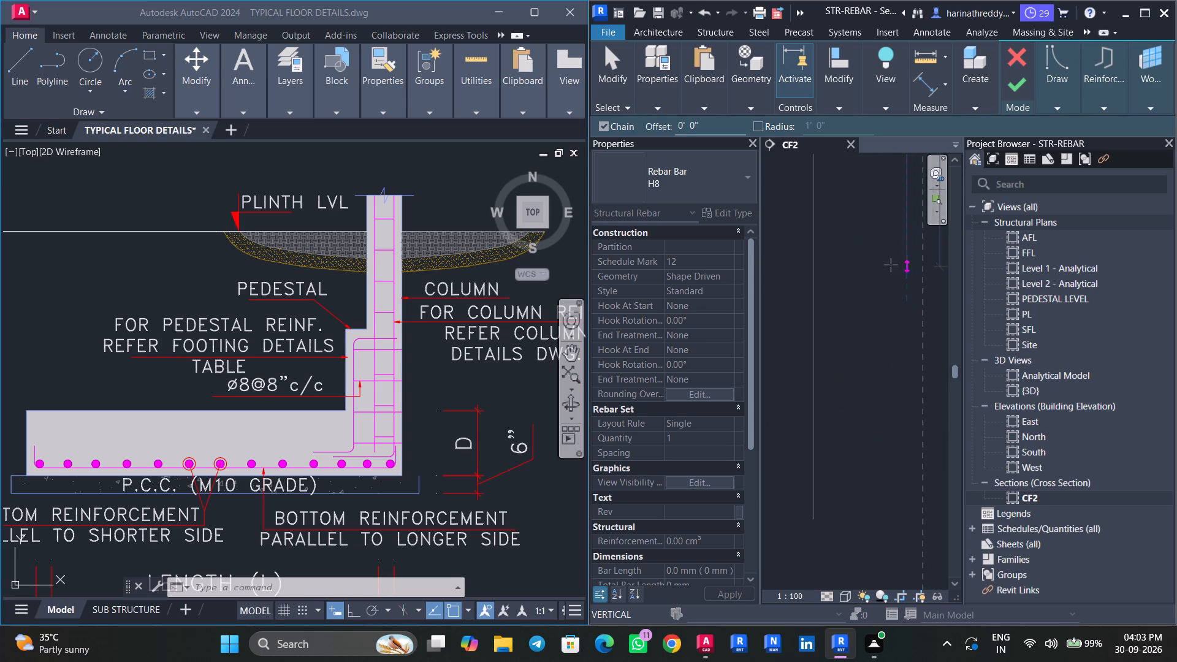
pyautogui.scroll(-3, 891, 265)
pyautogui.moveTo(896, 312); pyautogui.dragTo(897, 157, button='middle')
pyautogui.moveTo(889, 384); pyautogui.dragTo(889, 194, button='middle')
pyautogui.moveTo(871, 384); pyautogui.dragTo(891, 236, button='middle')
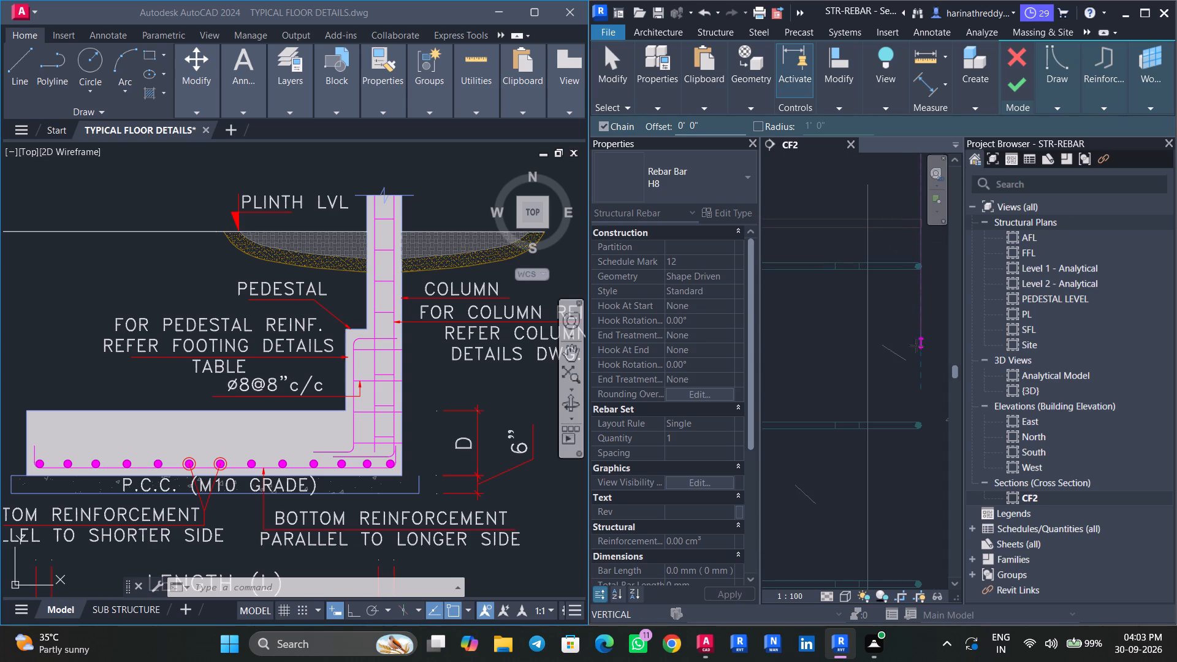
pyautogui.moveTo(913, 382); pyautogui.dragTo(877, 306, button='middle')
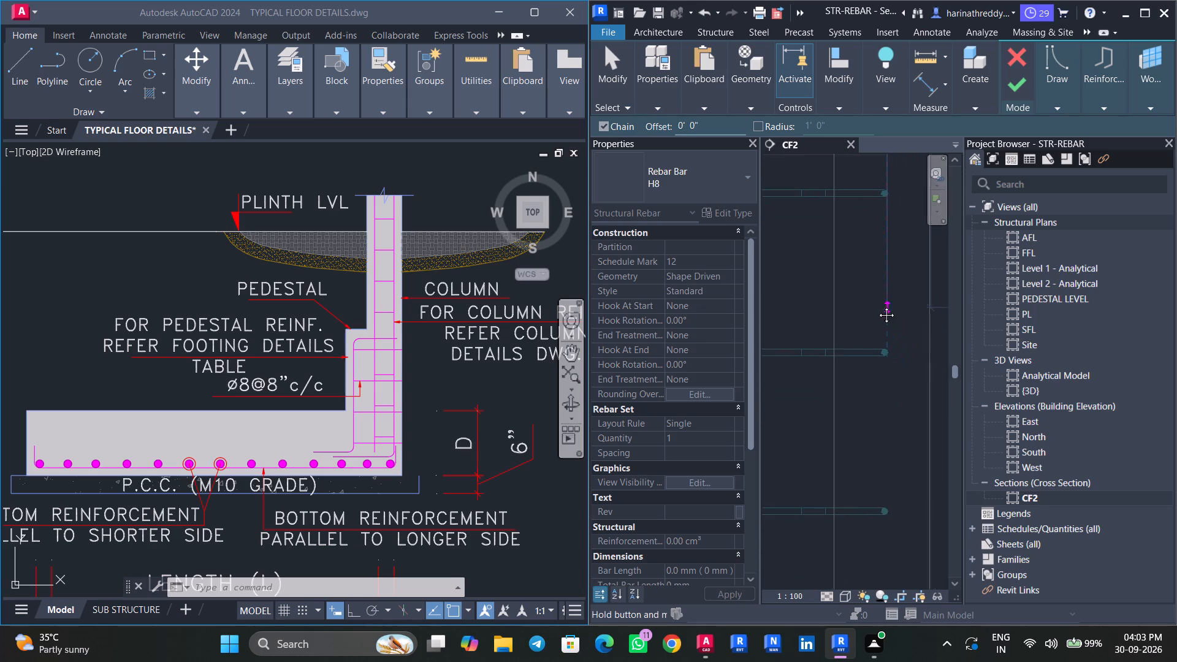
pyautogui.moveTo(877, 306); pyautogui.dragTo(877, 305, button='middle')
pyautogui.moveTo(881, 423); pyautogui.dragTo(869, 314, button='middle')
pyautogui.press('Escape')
# Sketch a straight vertical H8 bar from the top of the footing's bent-up bars to the beam soffit at the C1 column's top.
pyautogui.scroll(-3, 864, 363)
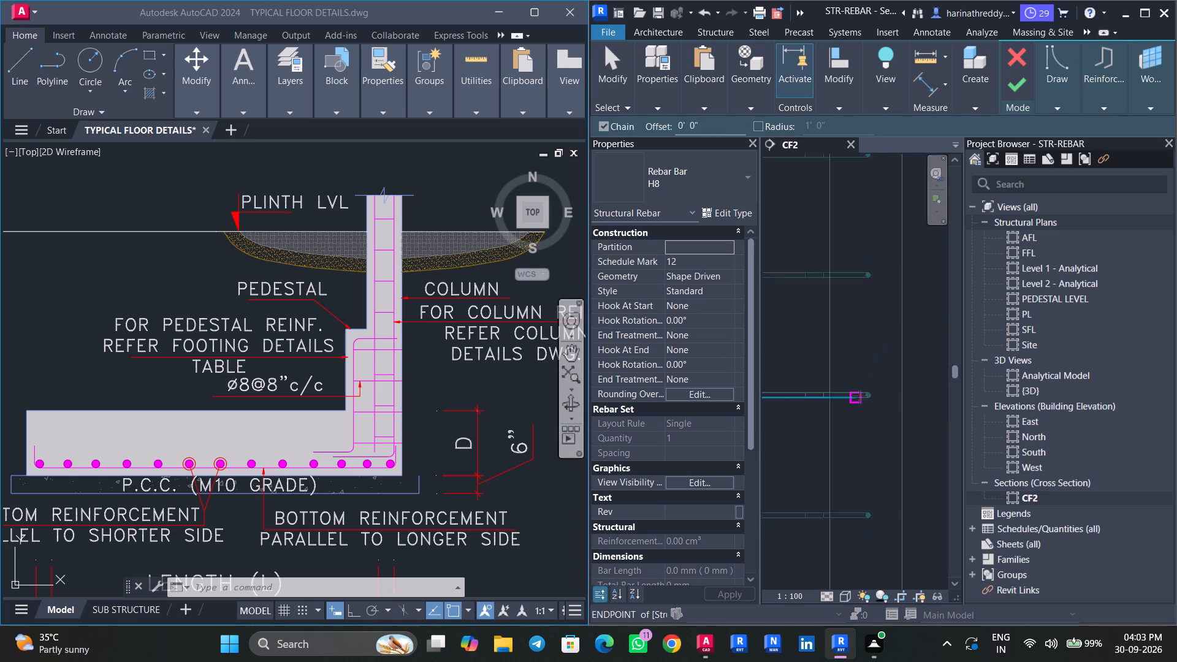
pyautogui.scroll(-4, 859, 397)
pyautogui.moveTo(836, 436); pyautogui.dragTo(846, 245, button='middle')
pyautogui.scroll(6, 872, 449)
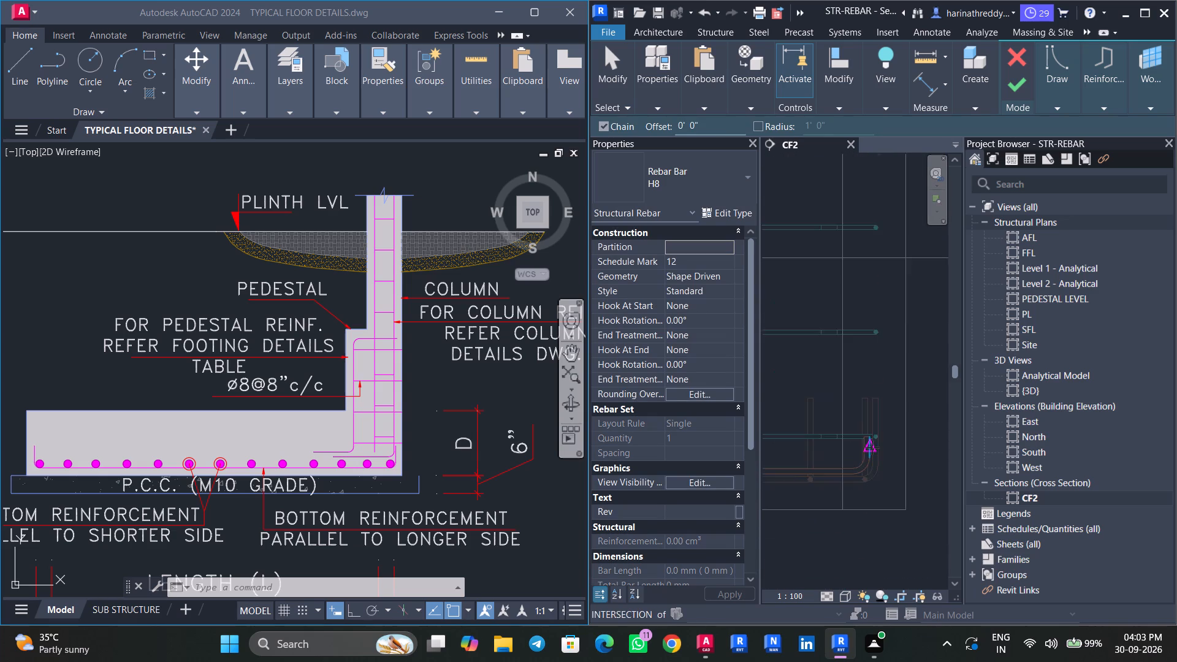
pyautogui.scroll(4, 872, 447)
pyautogui.moveTo(830, 450); pyautogui.dragTo(997, 445, button='middle')
pyautogui.scroll(-3, 886, 459)
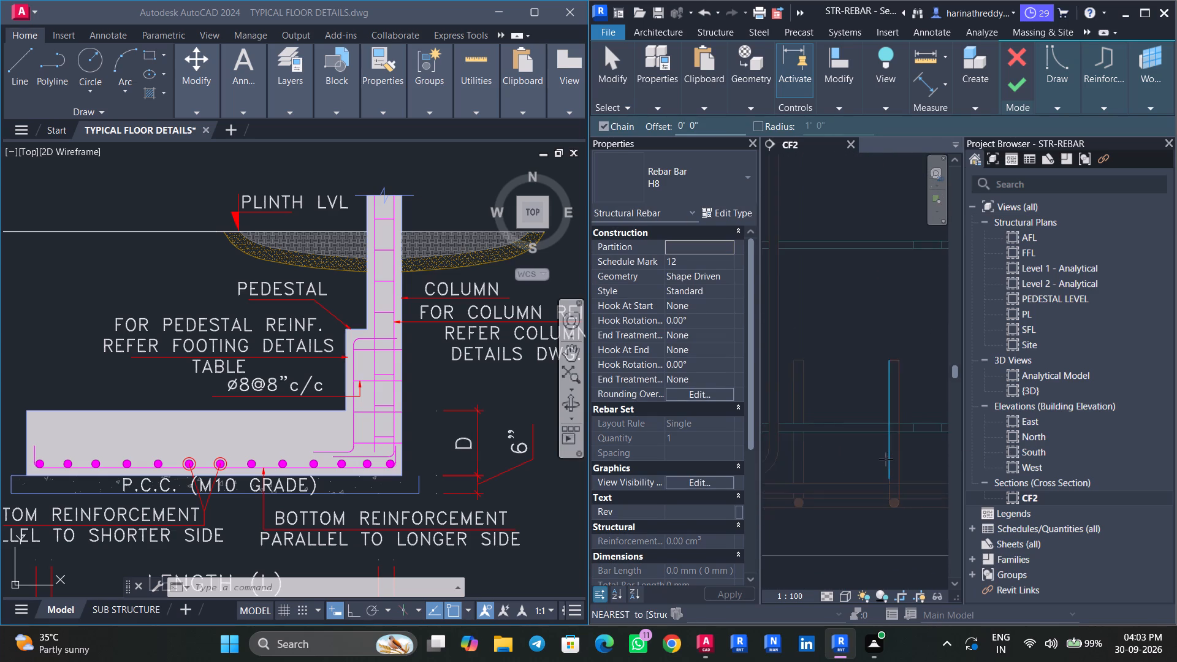
pyautogui.scroll(-2, 886, 459)
pyautogui.moveTo(865, 458); pyautogui.dragTo(1064, 459, button='middle')
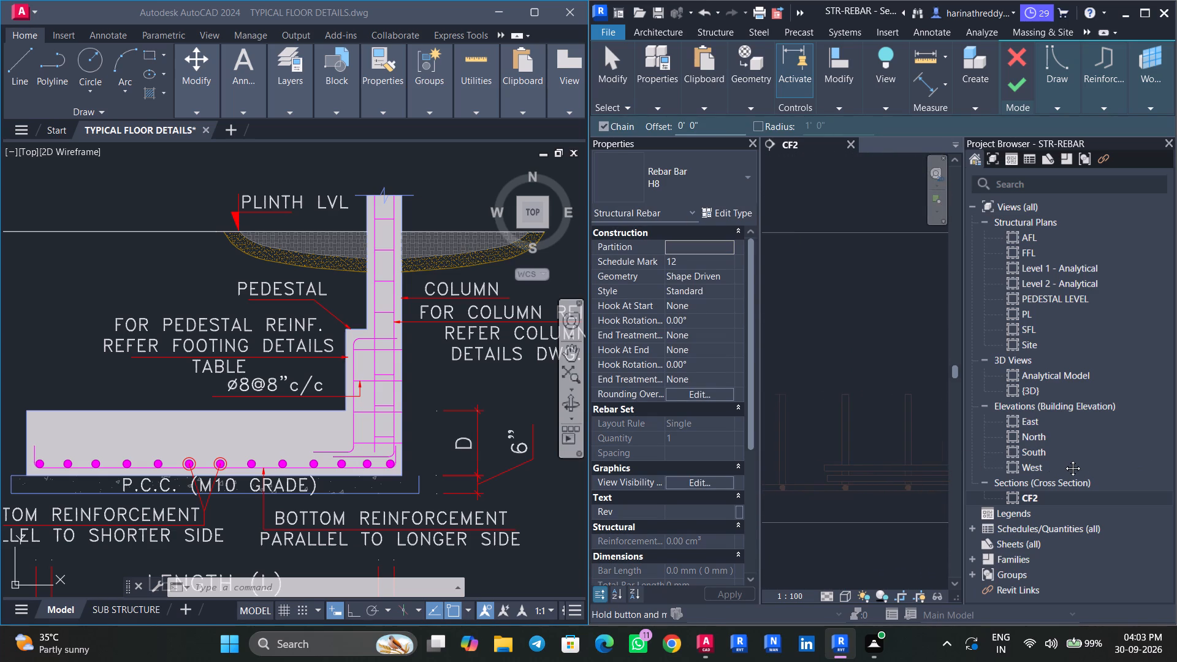
pyautogui.moveTo(1064, 459); pyautogui.dragTo(786, 488, button='middle')
pyautogui.moveTo(844, 481); pyautogui.dragTo(1027, 484, button='middle')
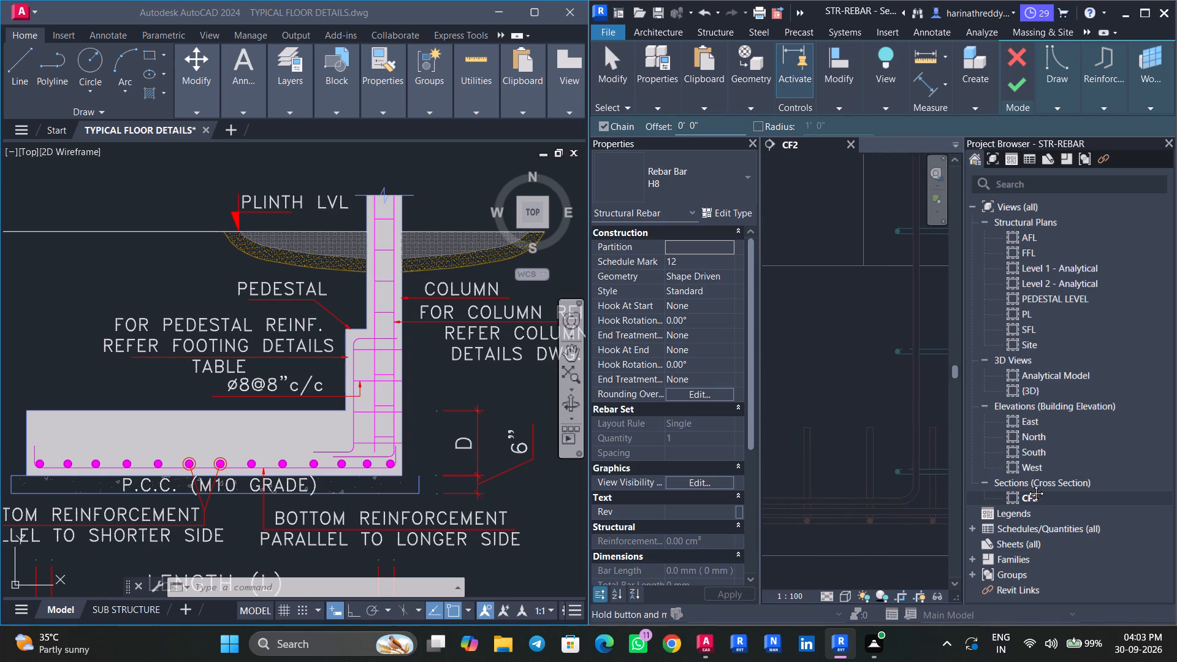
pyautogui.moveTo(1027, 484); pyautogui.dragTo(812, 484, button='middle')
pyautogui.scroll(2, 837, 477)
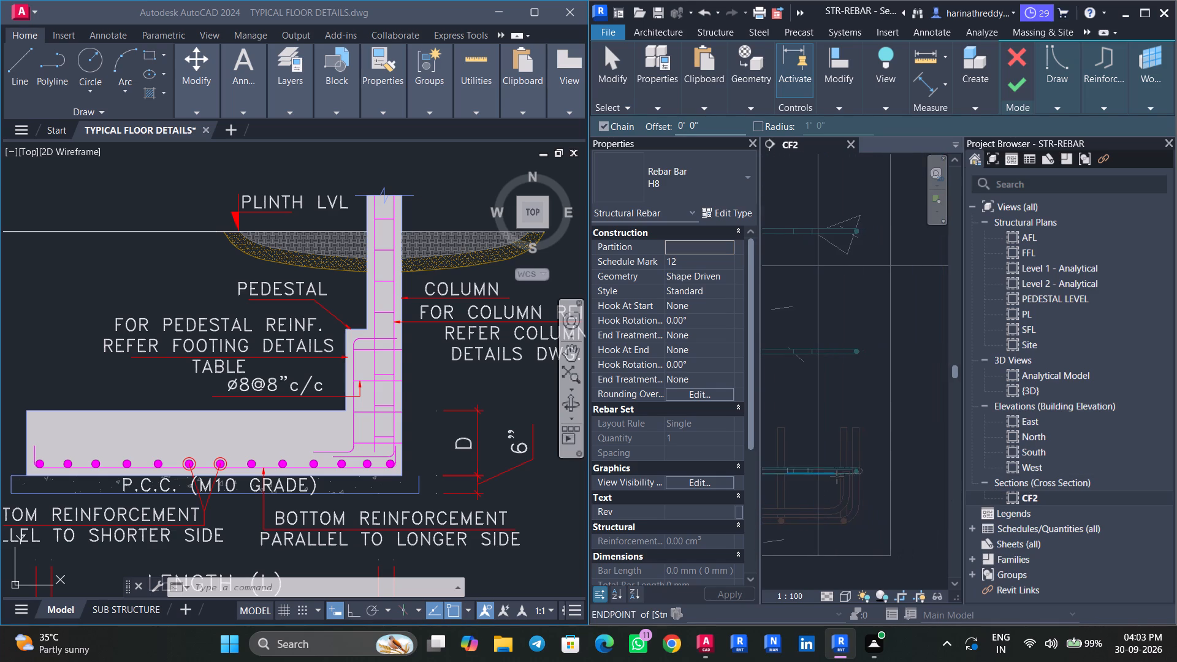
pyautogui.scroll(2, 837, 477)
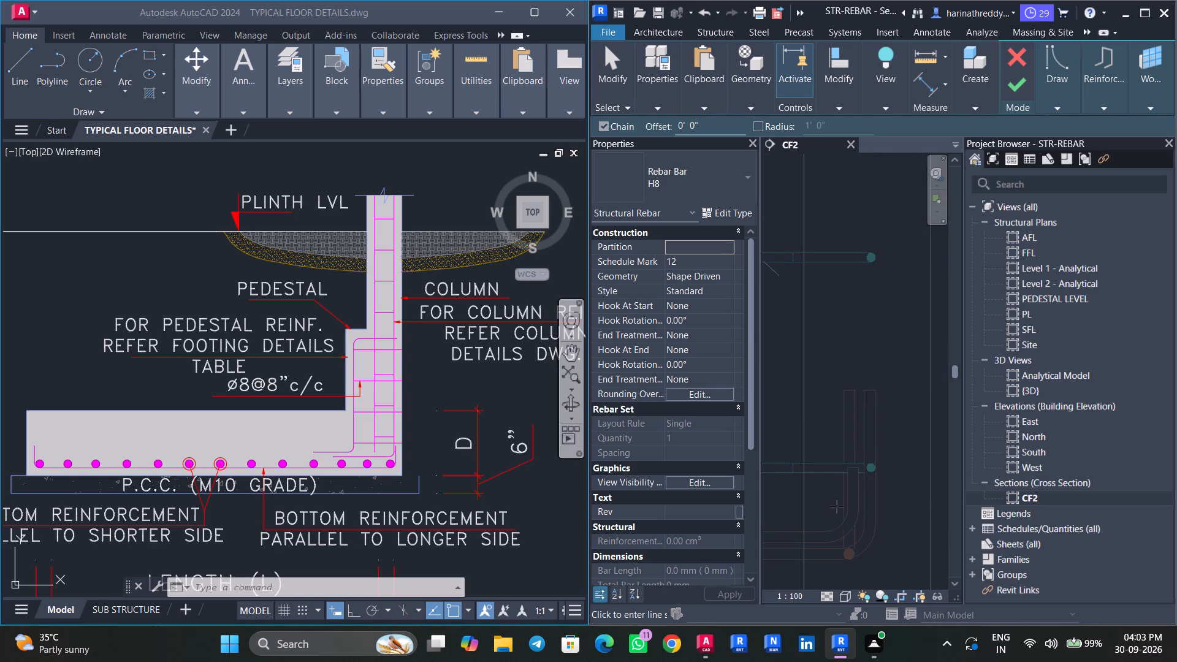
pyautogui.click(849, 388)
pyautogui.scroll(-4, 860, 224)
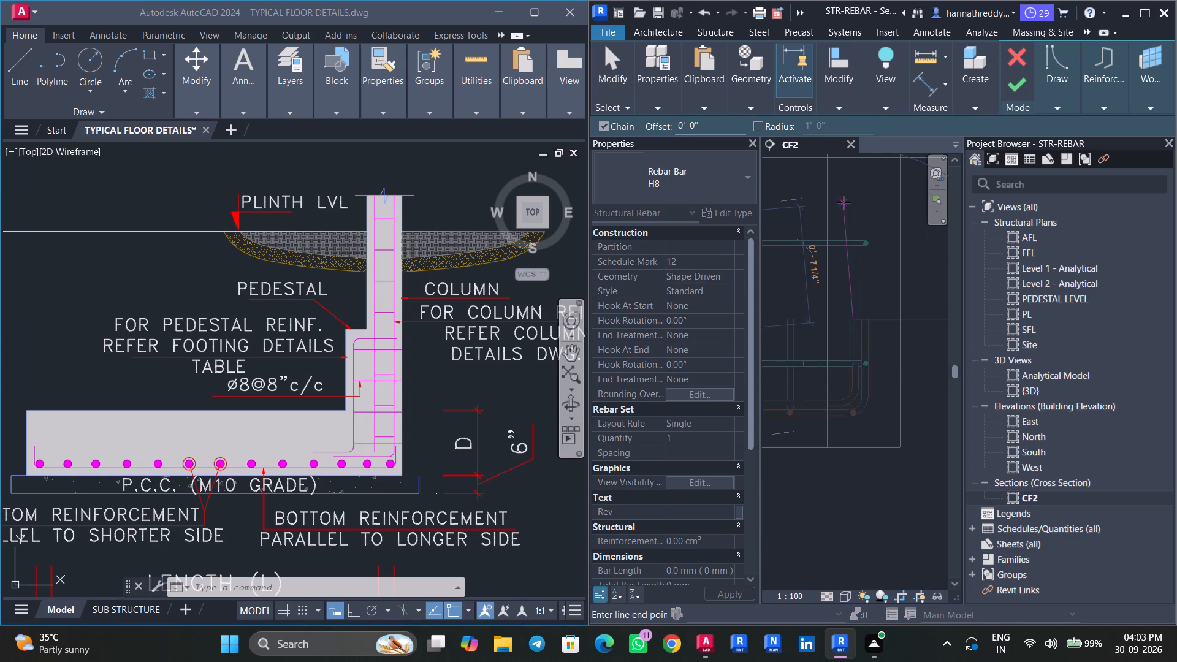
pyautogui.scroll(-8, 844, 202)
pyautogui.moveTo(853, 183); pyautogui.dragTo(837, 482, button='middle')
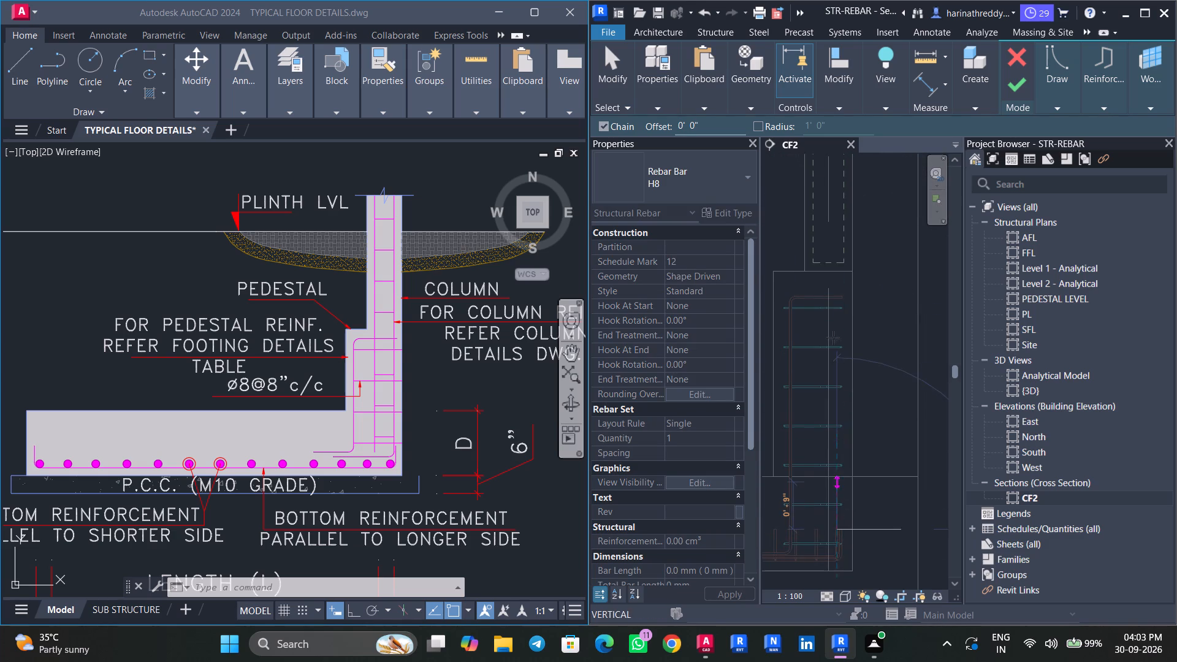
pyautogui.moveTo(844, 214); pyautogui.dragTo(826, 433, button='middle')
pyautogui.moveTo(826, 185); pyautogui.dragTo(823, 232, button='middle')
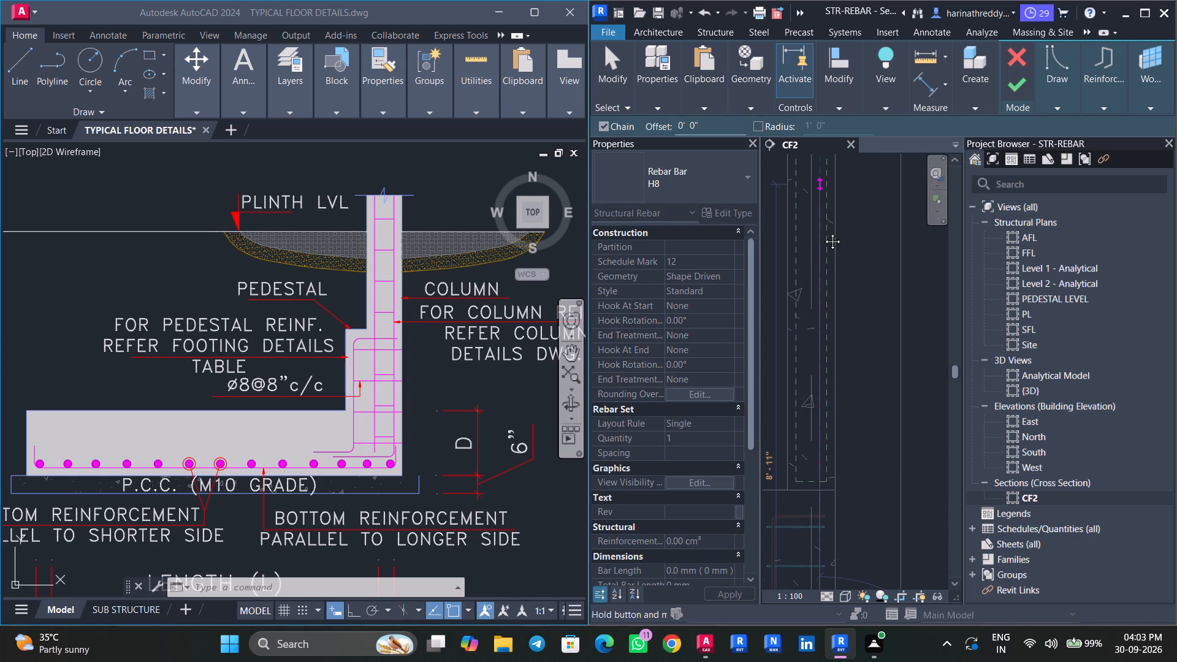
pyautogui.moveTo(823, 232); pyautogui.dragTo(822, 494, button='middle')
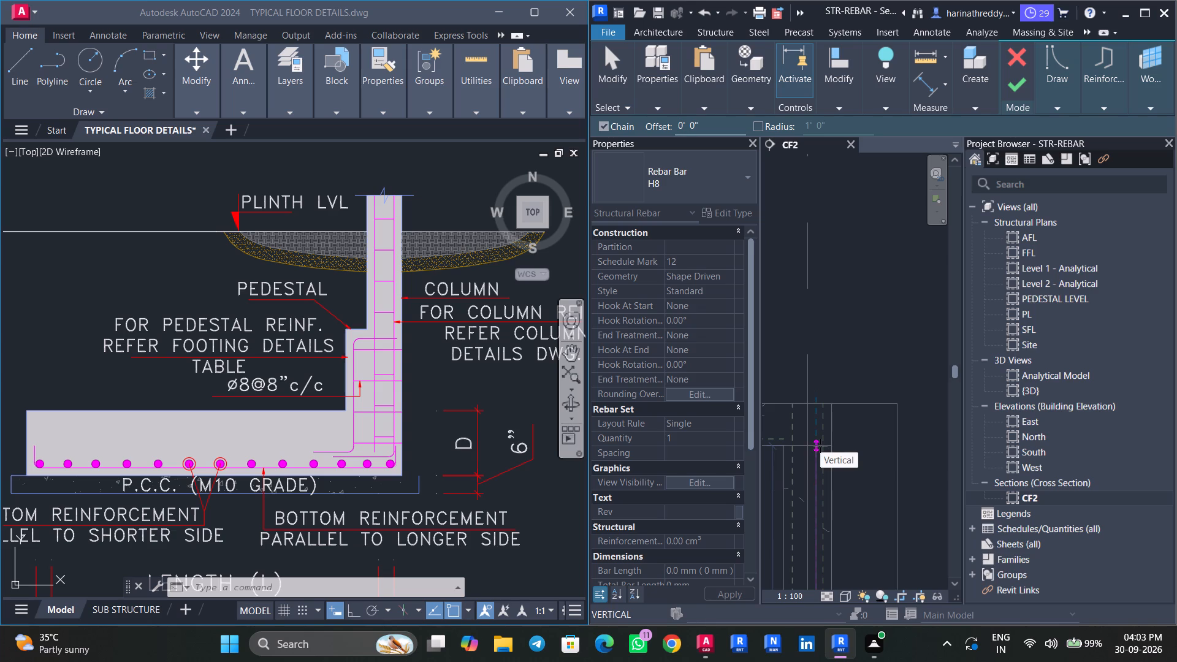
pyautogui.scroll(6, 820, 446)
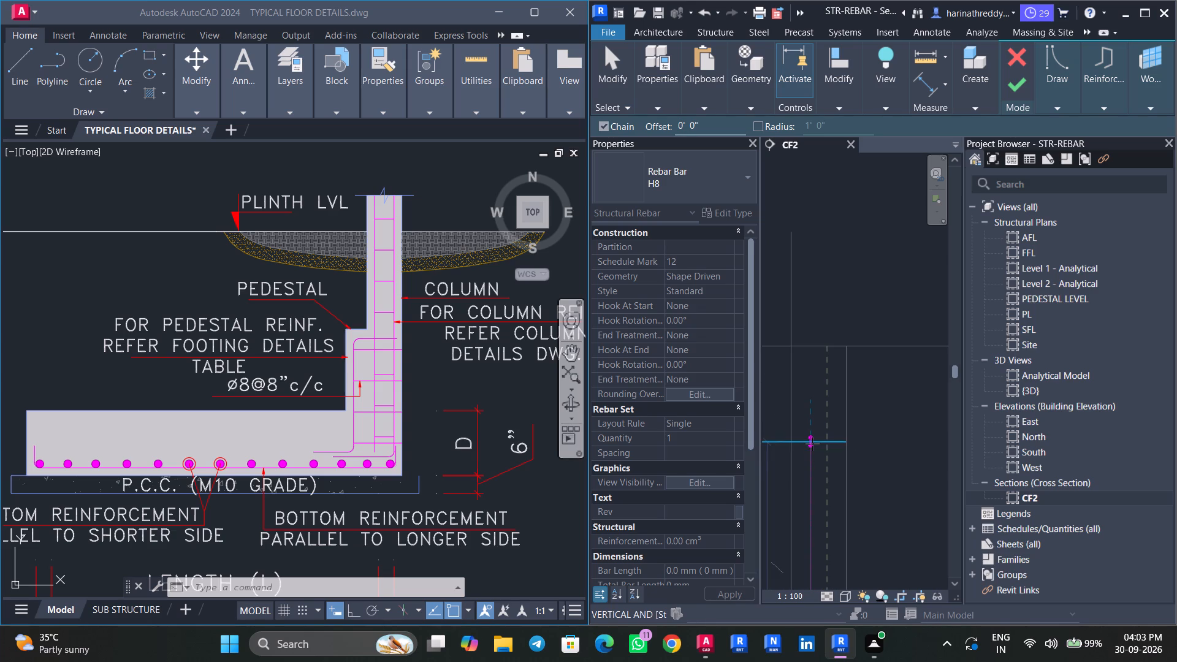
pyautogui.moveTo(815, 450); pyautogui.dragTo(873, 373, button='middle')
pyautogui.scroll(3, 867, 386)
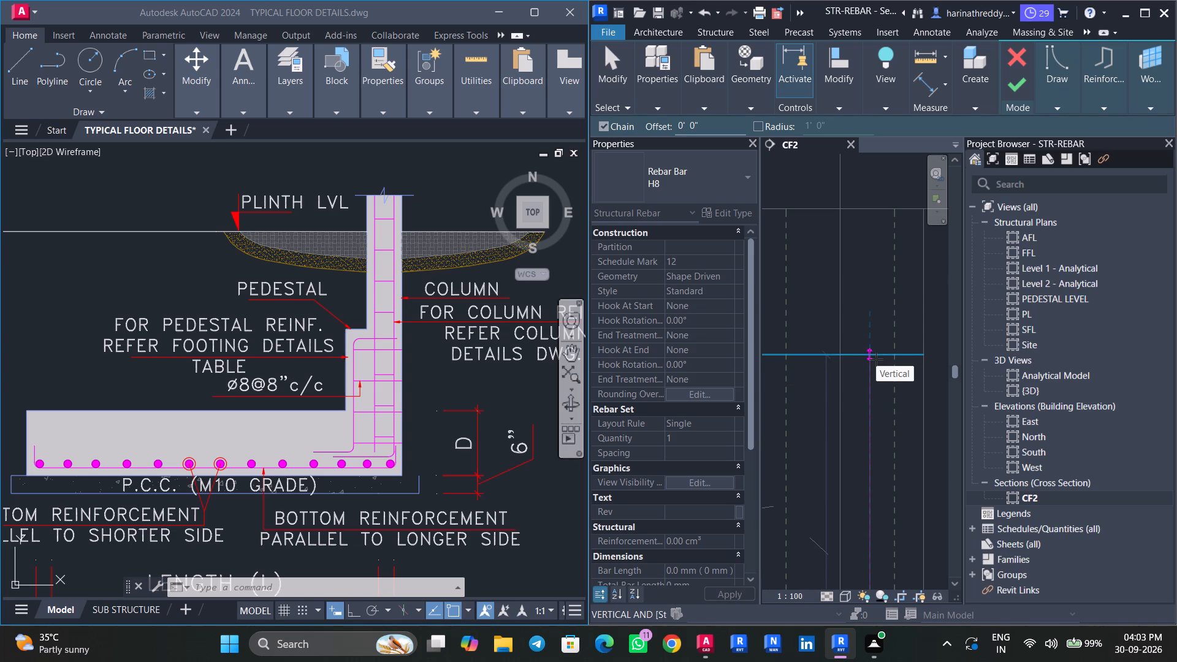
pyautogui.click(876, 359)
pyautogui.press('Escape')
pyautogui.press('Escape')
pyautogui.scroll(-3, 847, 402)
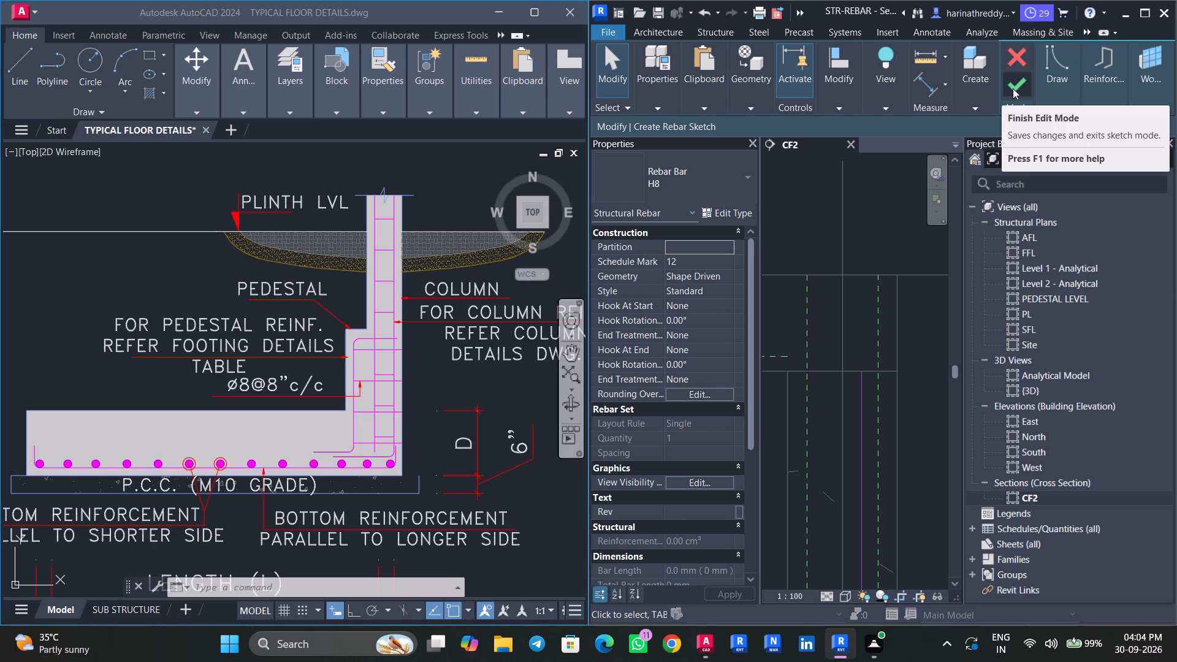
pyautogui.scroll(-5, 880, 376)
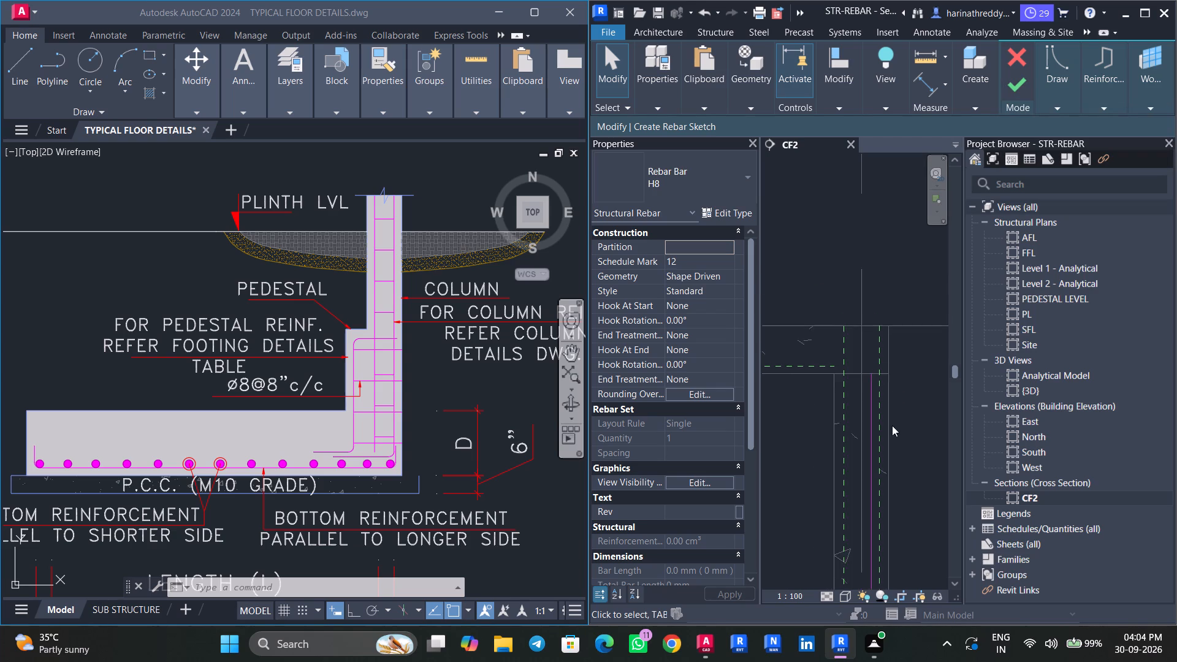
pyautogui.moveTo(892, 426); pyautogui.dragTo(882, 375, button='middle')
pyautogui.click(1019, 90)
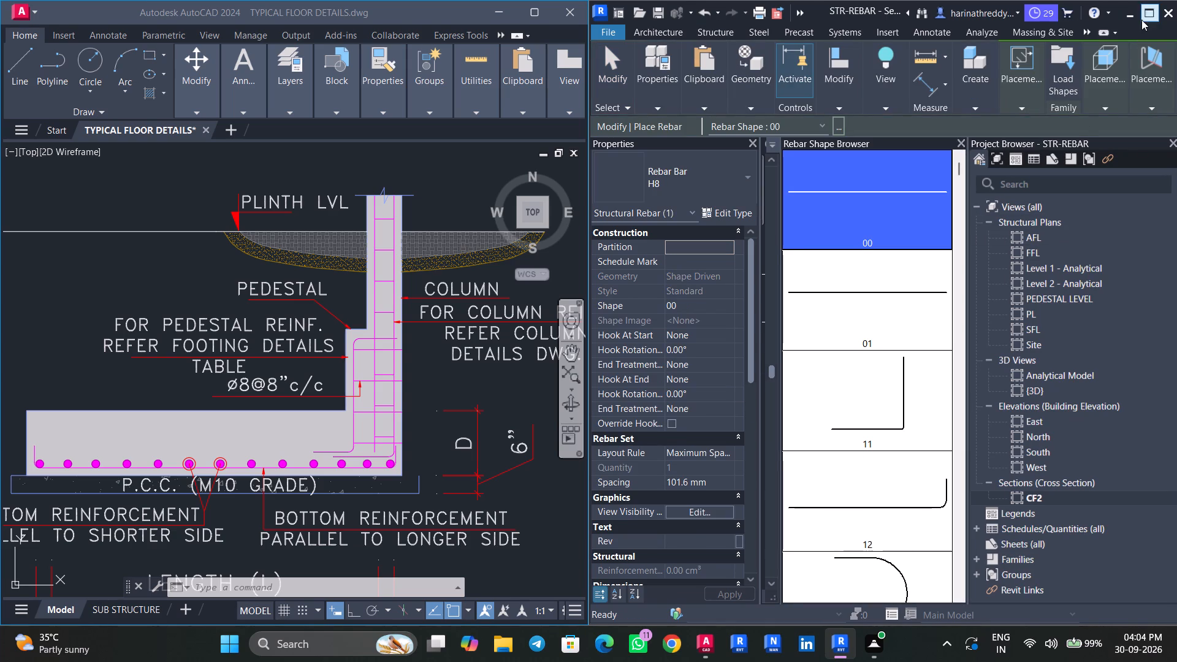
# Maximize the Revit window and leave the rebar placement command.
pyautogui.click(1143, 13)
pyautogui.scroll(-4, 438, 476)
pyautogui.moveTo(440, 471); pyautogui.dragTo(555, 254, button='middle')
pyautogui.moveTo(552, 422); pyautogui.dragTo(551, 243, button='middle')
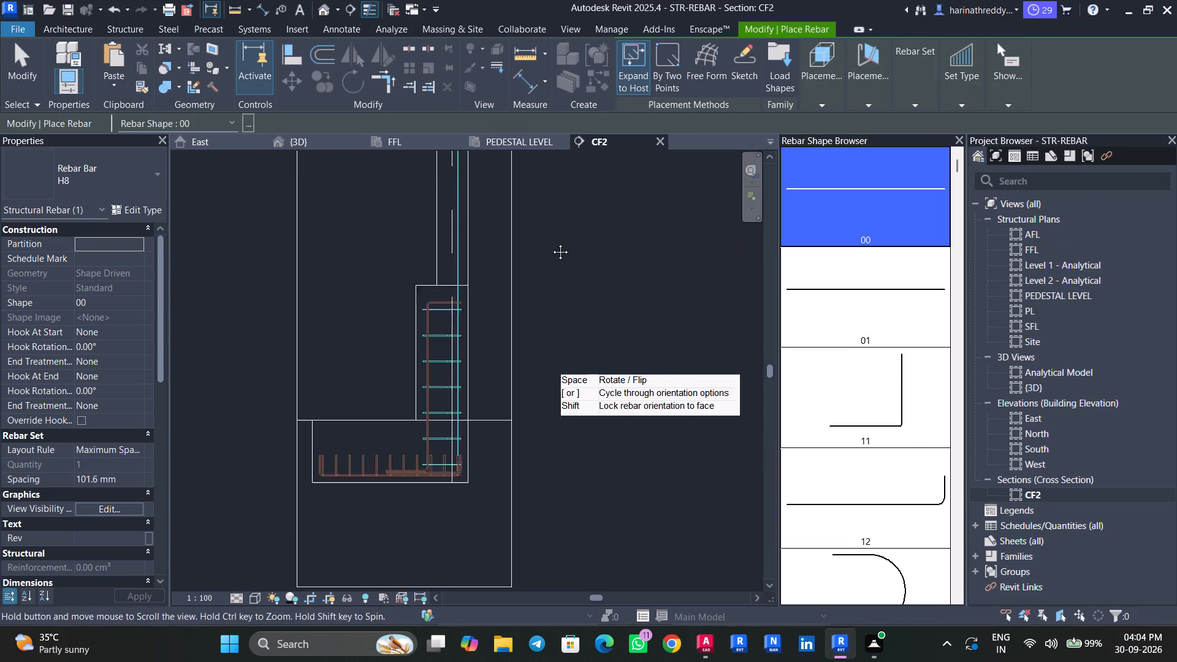
pyautogui.moveTo(551, 243); pyautogui.dragTo(554, 234, button='middle')
pyautogui.press('Escape')
pyautogui.press('Escape')
# Nudge the new vertical column bar inward, away from the footing's bent-up end bars.
pyautogui.scroll(9, 465, 341)
pyautogui.click(454, 375)
pyautogui.scroll(5, 451, 433)
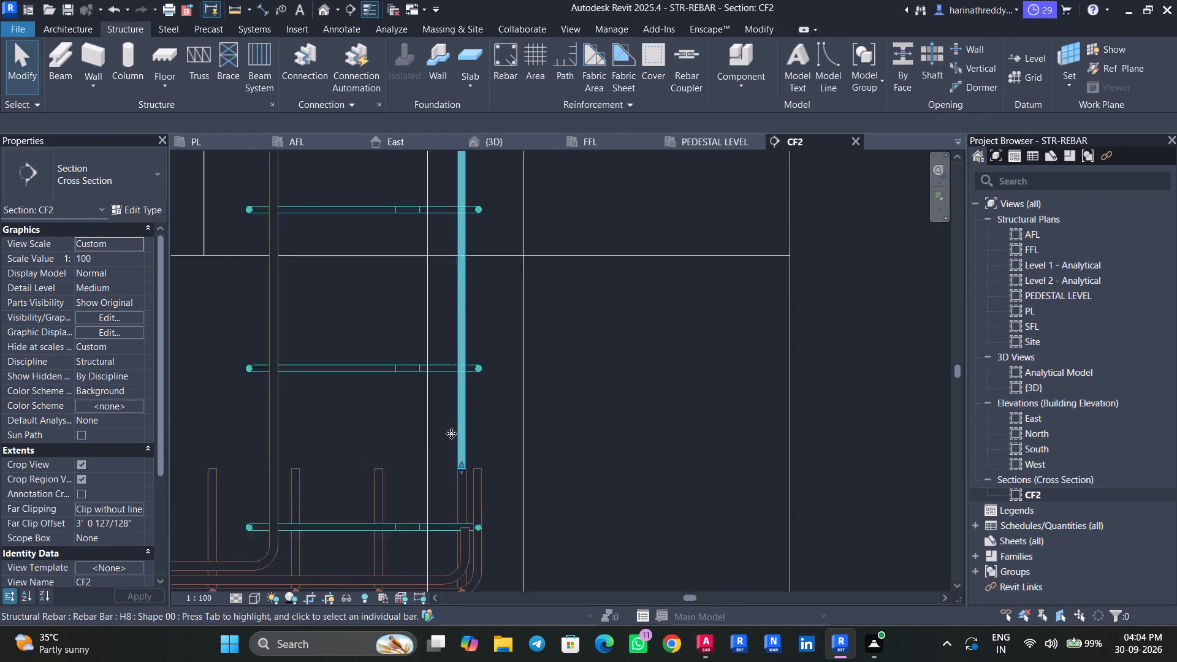
pyautogui.press('Left')
pyautogui.press('Left')
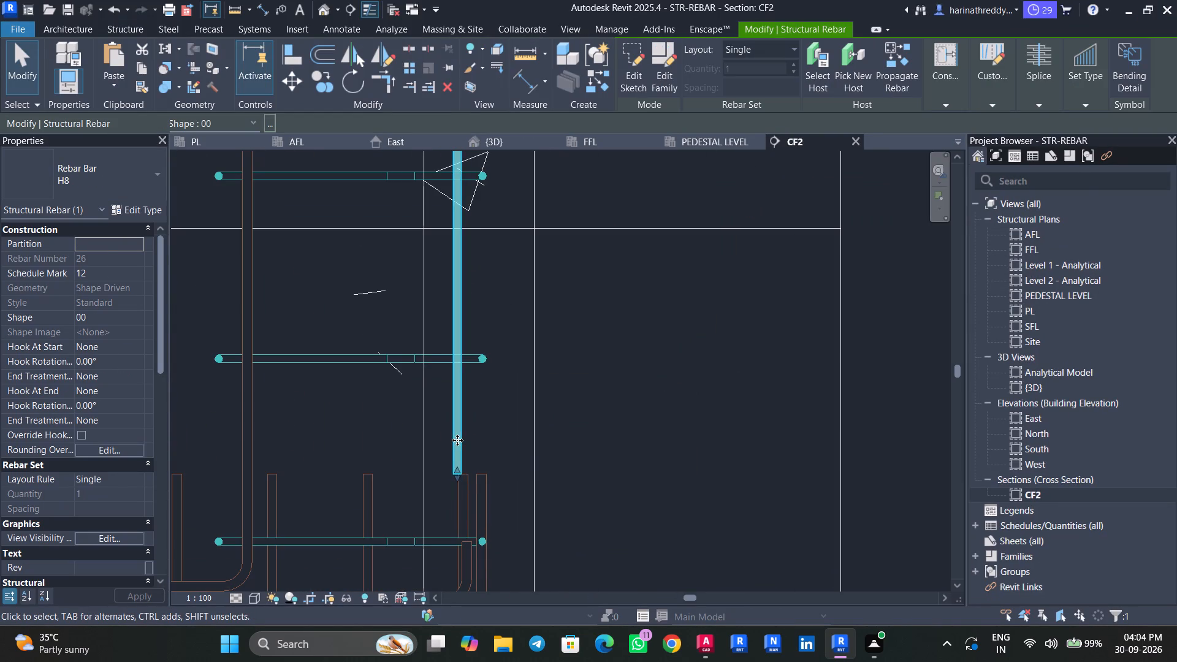
pyautogui.press('Left')
pyautogui.press('Left')
pyautogui.press('Left')
# Extend the vertical bar's lower end down to just above the footing's bottom reinforcement and fine-tune its sideways position.
pyautogui.moveTo(448, 477); pyautogui.dragTo(452, 522)
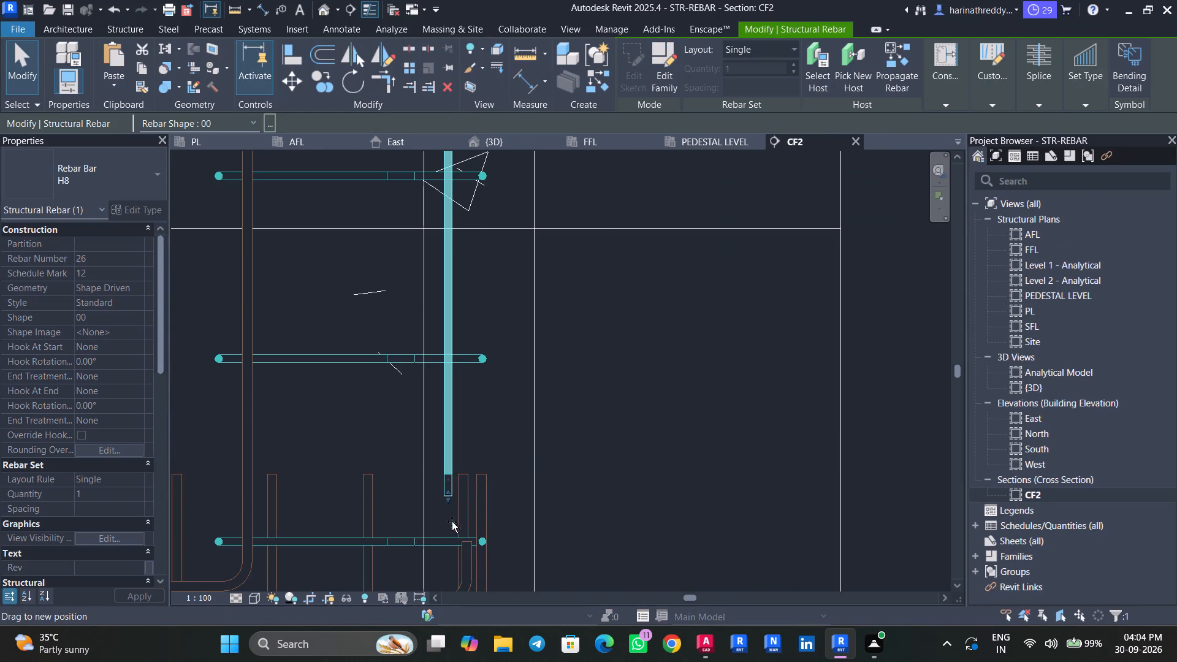
pyautogui.moveTo(452, 522); pyautogui.dragTo(449, 593)
pyautogui.moveTo(472, 509); pyautogui.dragTo(500, 372, button='middle')
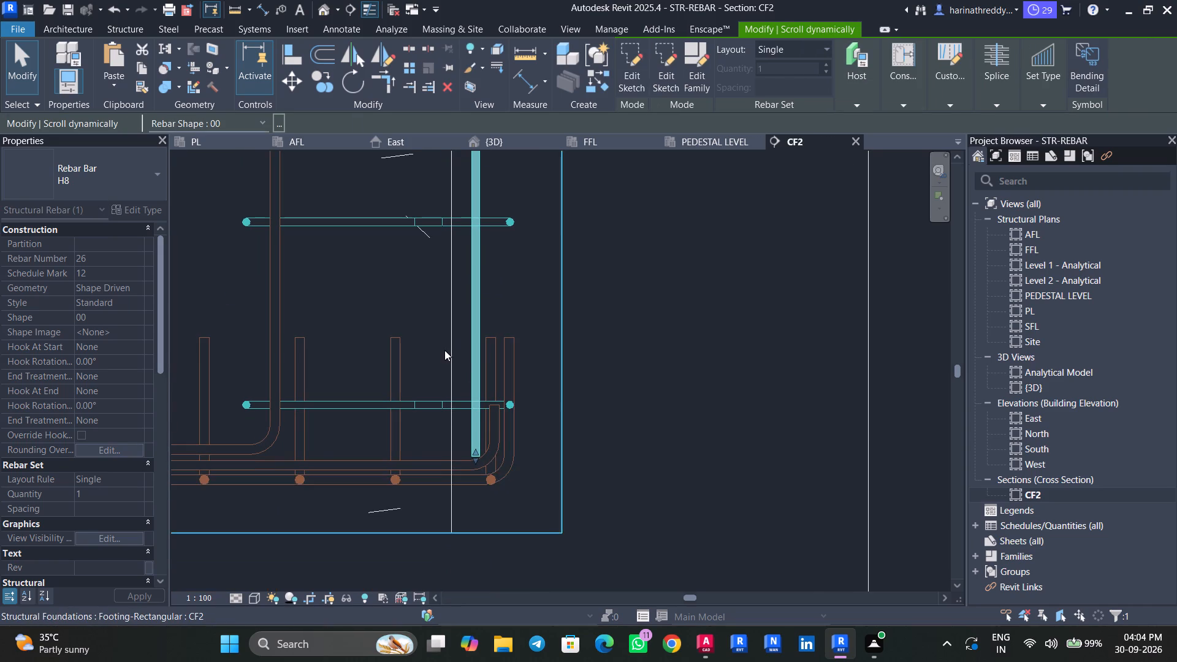
pyautogui.scroll(-2, 444, 350)
pyautogui.moveTo(446, 351); pyautogui.dragTo(473, 447, button='middle')
pyautogui.scroll(4, 479, 484)
pyautogui.moveTo(505, 549); pyautogui.dragTo(509, 530)
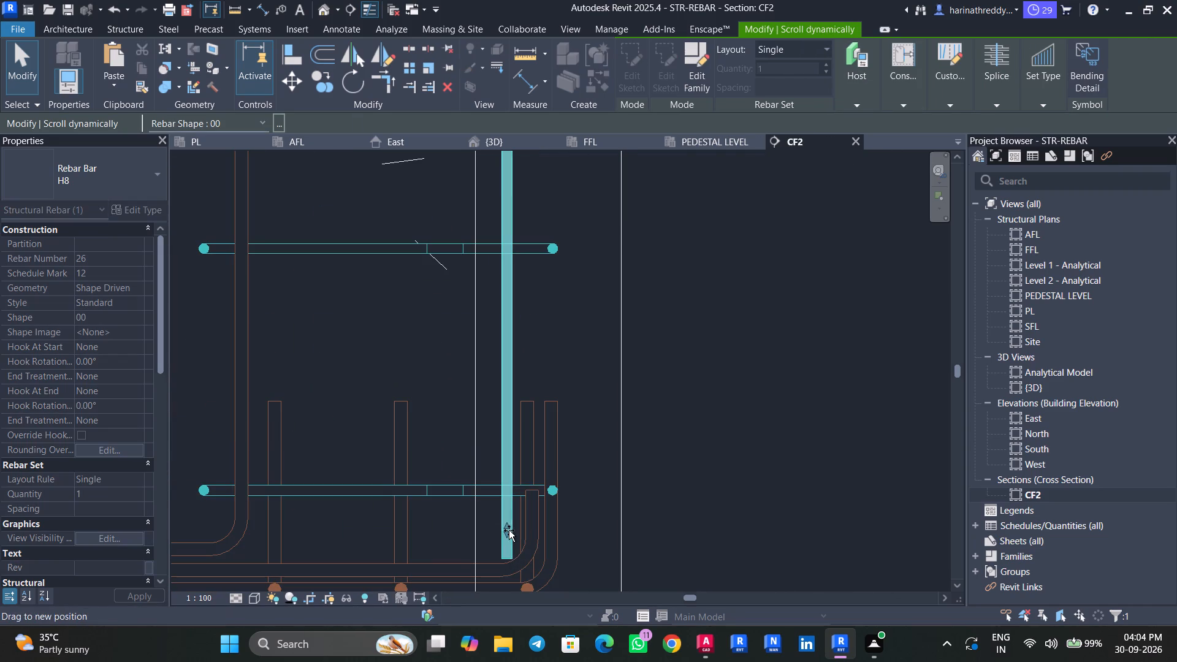
pyautogui.moveTo(509, 530); pyautogui.dragTo(509, 529)
pyautogui.press('Right')
pyautogui.press('Right')
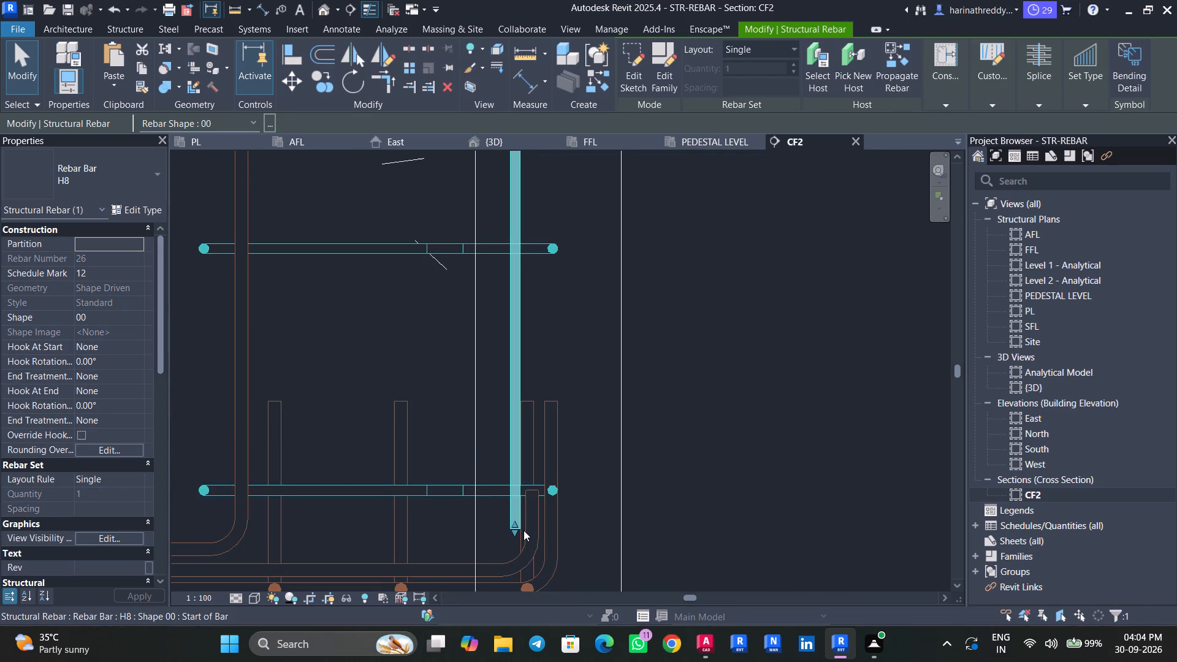
pyautogui.press('Left')
pyautogui.scroll(-4, 587, 424)
pyautogui.press('Escape')
pyautogui.press('Escape')
pyautogui.scroll(-4, 636, 295)
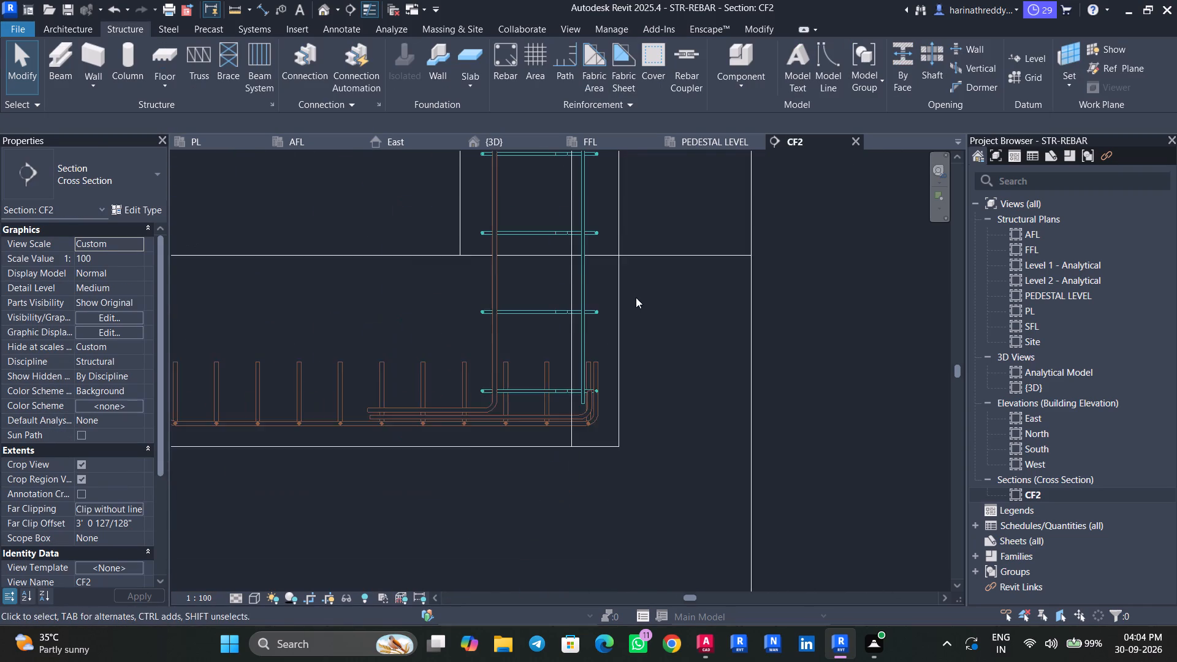
# Mirror the vertical H8 bar about the C1 column's centreline, keeping the original.
pyautogui.moveTo(644, 289); pyautogui.dragTo(682, 448, button='middle')
pyautogui.scroll(-4, 683, 435)
pyautogui.moveTo(689, 353); pyautogui.dragTo(696, 442, button='middle')
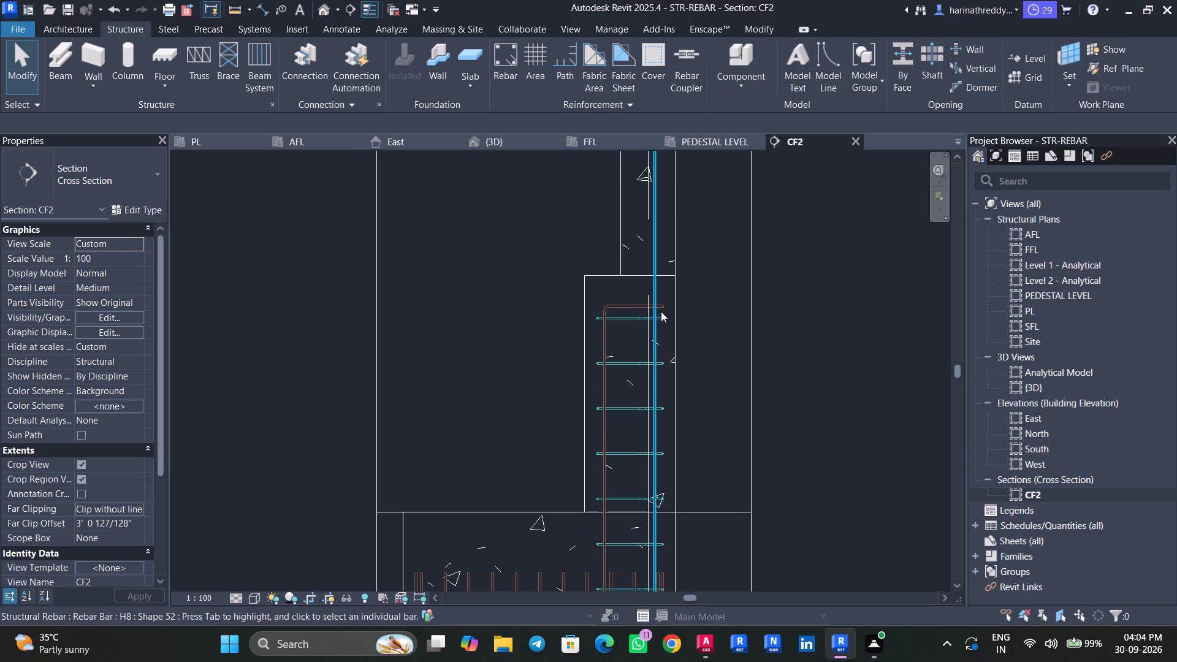
pyautogui.click(659, 310)
pyautogui.moveTo(696, 324); pyautogui.dragTo(752, 566, button='middle')
pyautogui.moveTo(752, 389); pyautogui.dragTo(760, 562, button='middle')
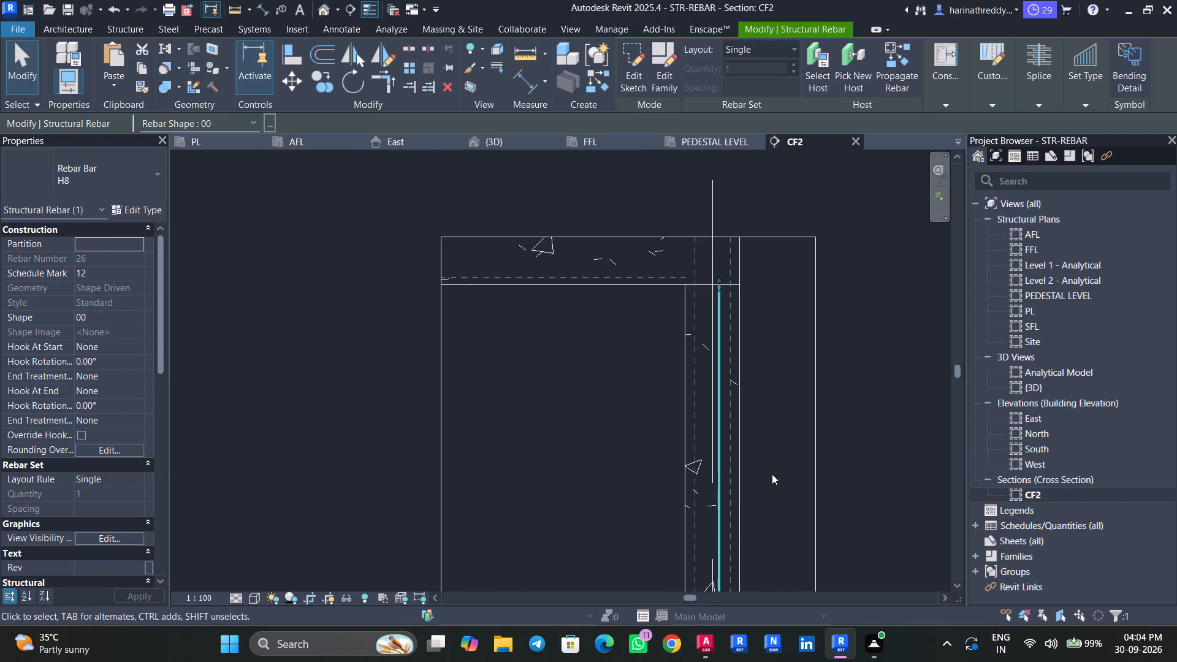
pyautogui.scroll(4, 701, 281)
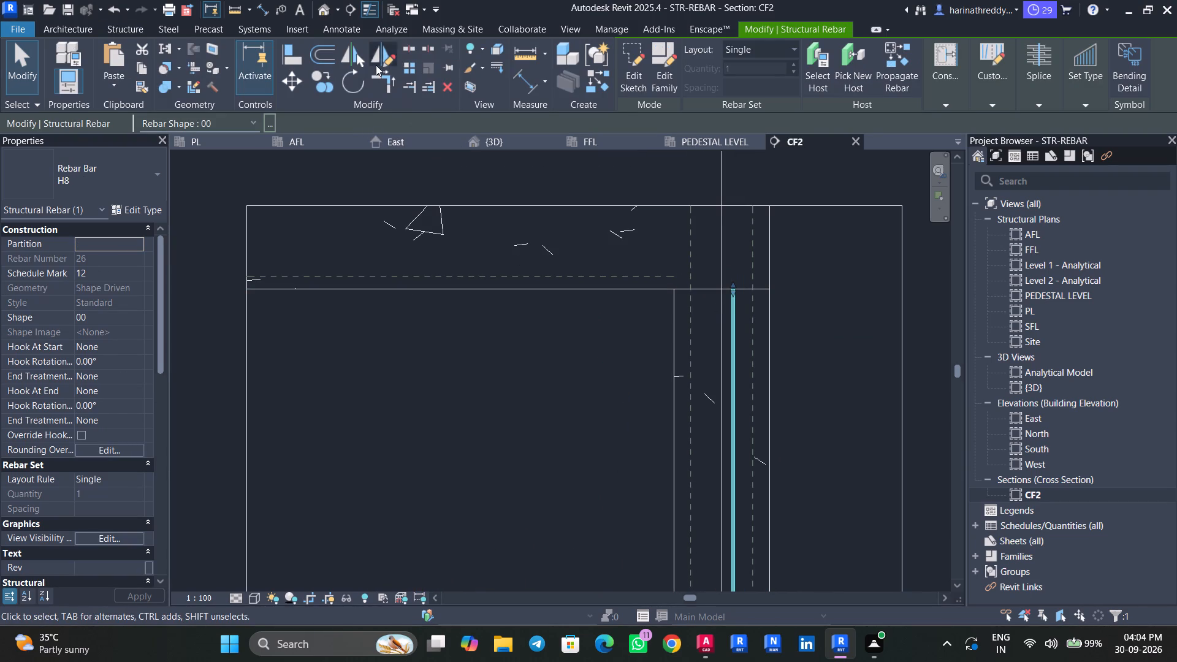
pyautogui.click(378, 62)
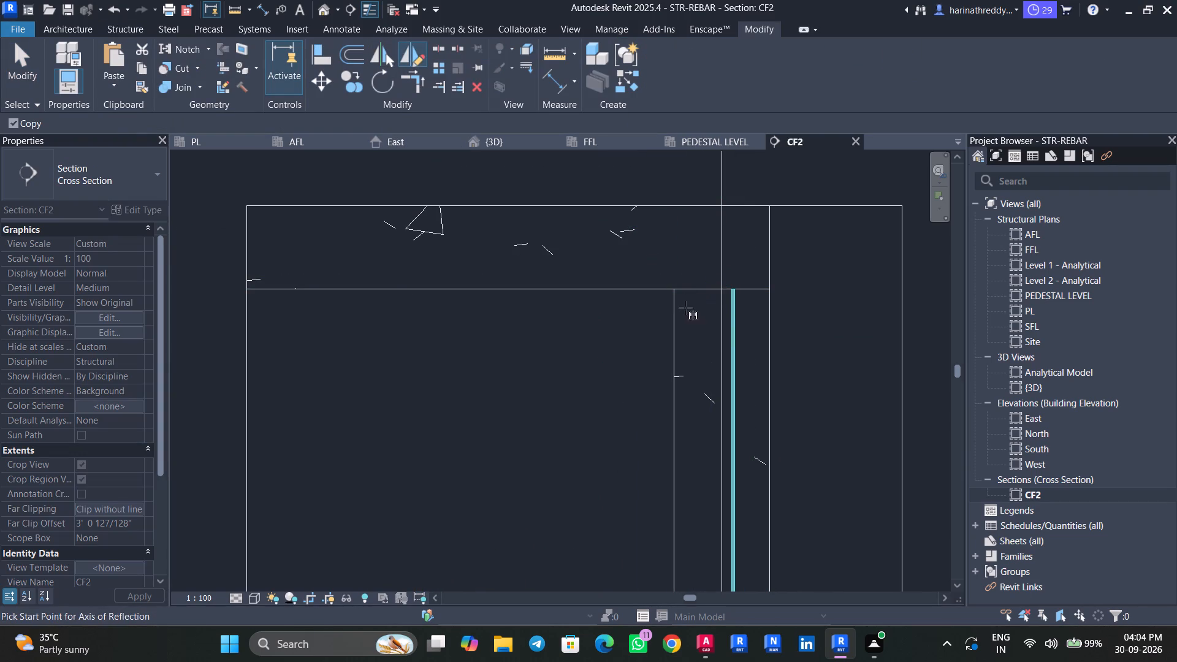
pyautogui.click(719, 287)
pyautogui.click(720, 238)
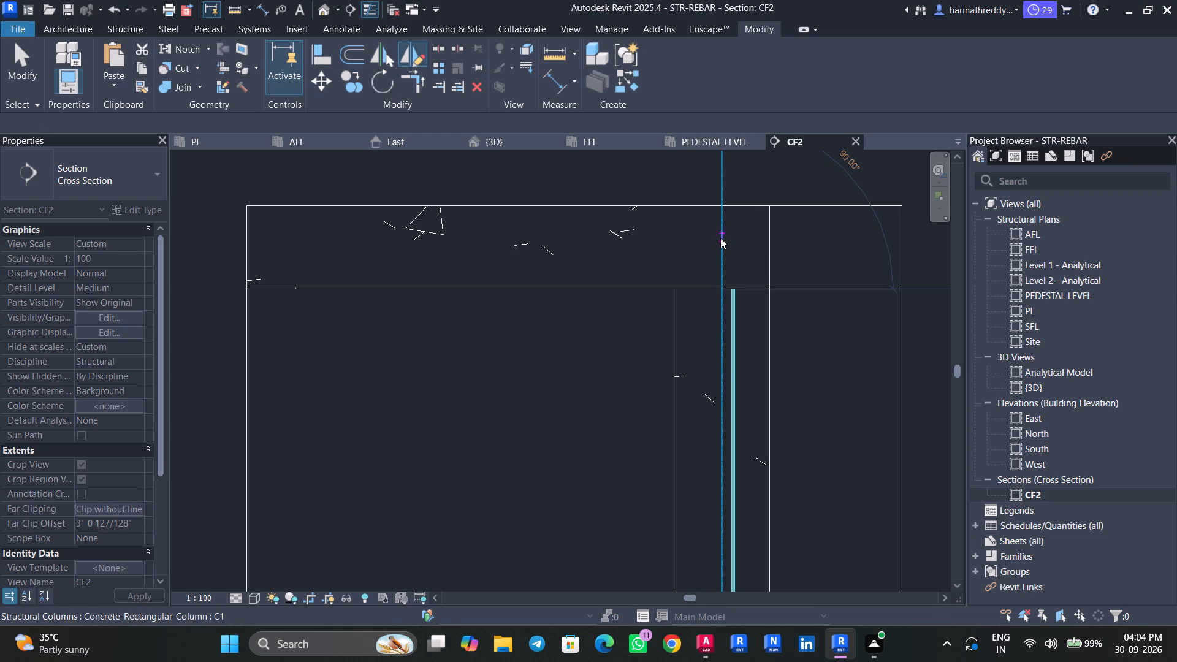
pyautogui.press('Escape')
pyautogui.press('Escape')
# Nudge the mirrored H8 bar away from the original bar towards the C1 column's inner face.
pyautogui.click(703, 364)
pyautogui.moveTo(744, 454); pyautogui.dragTo(682, 123, button='middle')
pyautogui.scroll(-5, 715, 424)
pyautogui.moveTo(711, 429); pyautogui.dragTo(710, 192, button='middle')
pyautogui.scroll(4, 679, 439)
pyautogui.moveTo(691, 452); pyautogui.dragTo(688, 197, button='middle')
pyautogui.scroll(1, 697, 385)
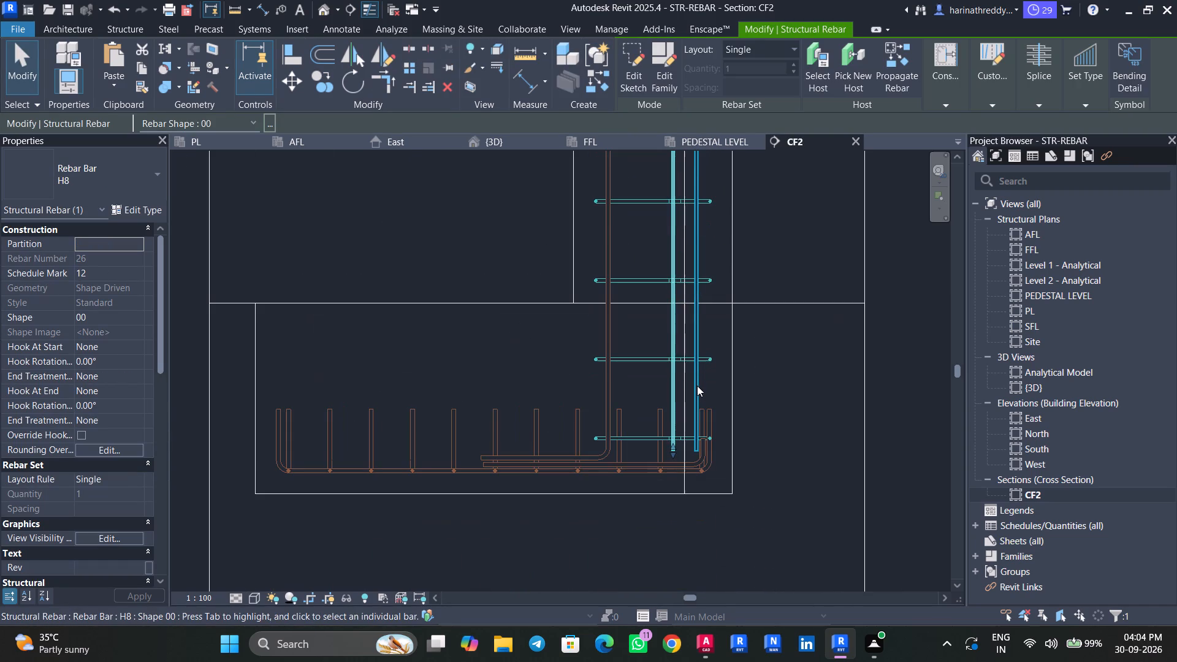
pyautogui.press('Left')
pyautogui.press('Left')
pyautogui.press('Left')
pyautogui.press('Left')
pyautogui.press('Left')
pyautogui.press('Left')
pyautogui.press('Left')
pyautogui.press('Left')
pyautogui.press('Left')
pyautogui.press('Left')
# Nudge the mirrored H8 bar back so it sits just inside the C1 column's inner cover line.
pyautogui.scroll(-2, 666, 336)
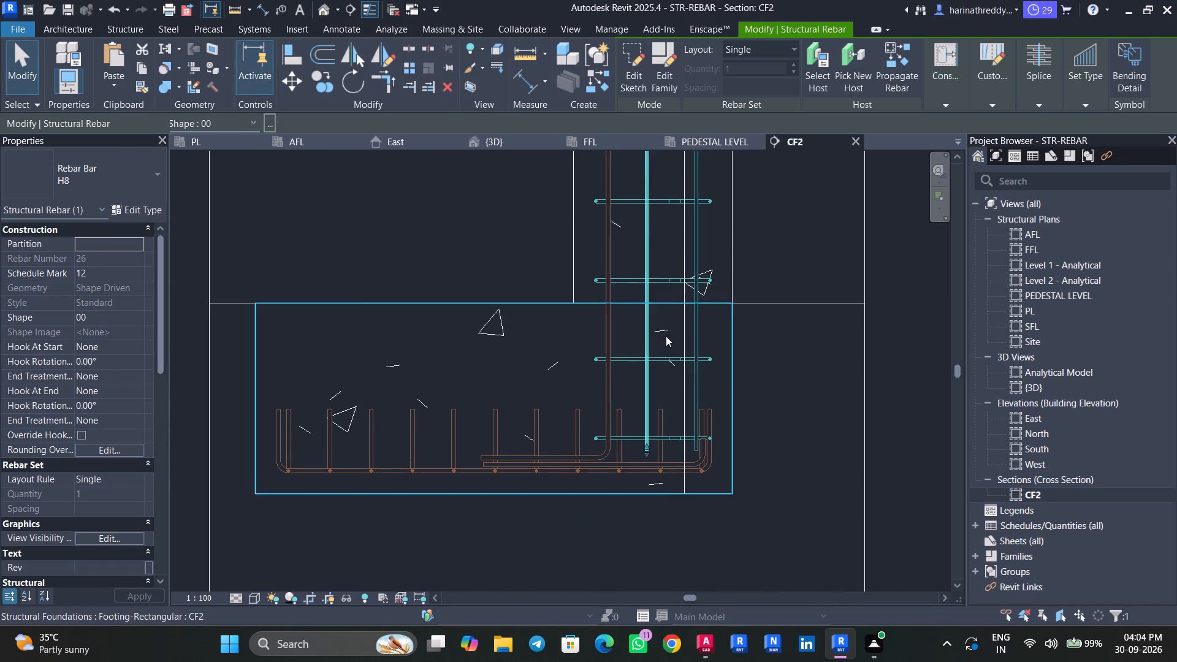
pyautogui.scroll(-5, 666, 336)
pyautogui.moveTo(663, 261); pyautogui.dragTo(672, 527, button='middle')
pyautogui.scroll(5, 675, 299)
pyautogui.scroll(-1, 698, 330)
pyautogui.scroll(4, 698, 330)
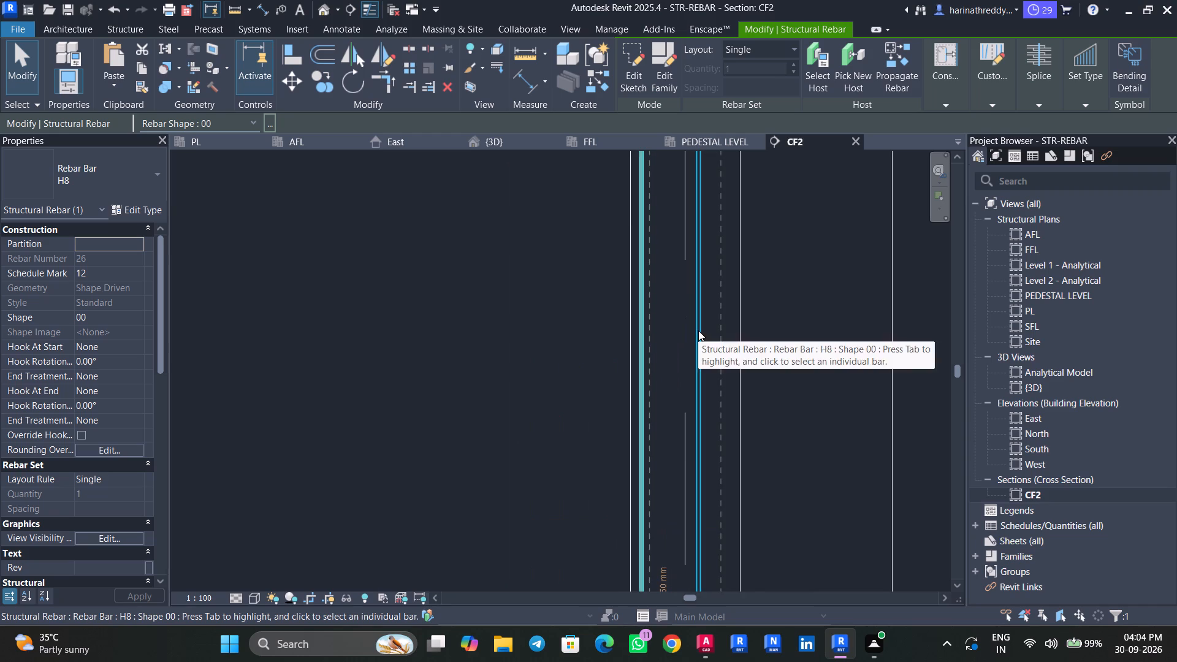
pyautogui.scroll(1, 696, 330)
pyautogui.press('Right')
pyautogui.press('Right')
pyautogui.press('Right')
pyautogui.press('Right')
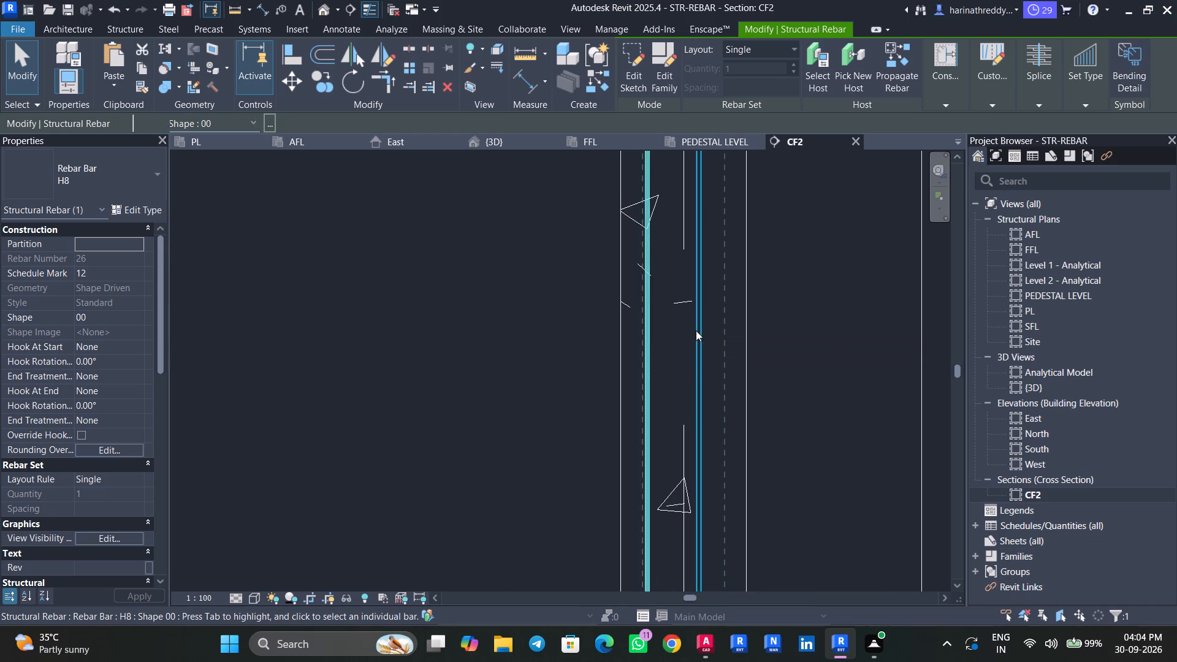
pyautogui.press('Right')
pyautogui.press('Escape')
pyautogui.press('Escape')
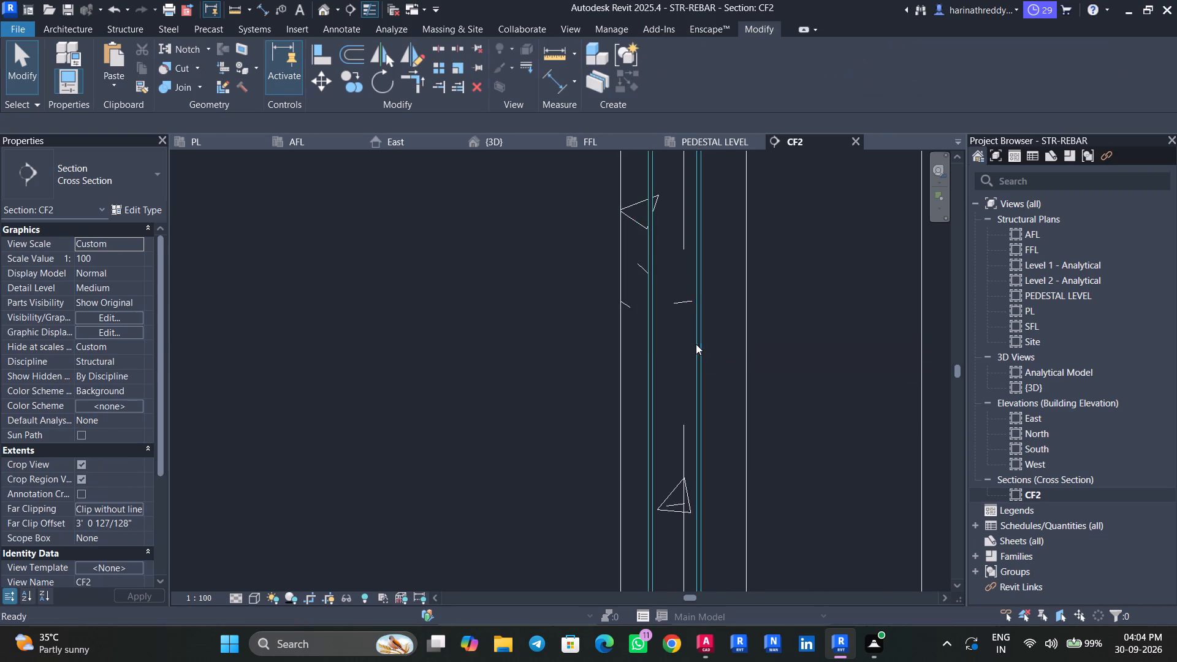
# Nudge the original H8 bar outward to sit closer to the C1 column's outer cover line.
pyautogui.click(696, 344)
pyautogui.press('Right')
pyautogui.press('Right')
pyautogui.press('Right')
pyautogui.press('Right')
pyautogui.press('Right')
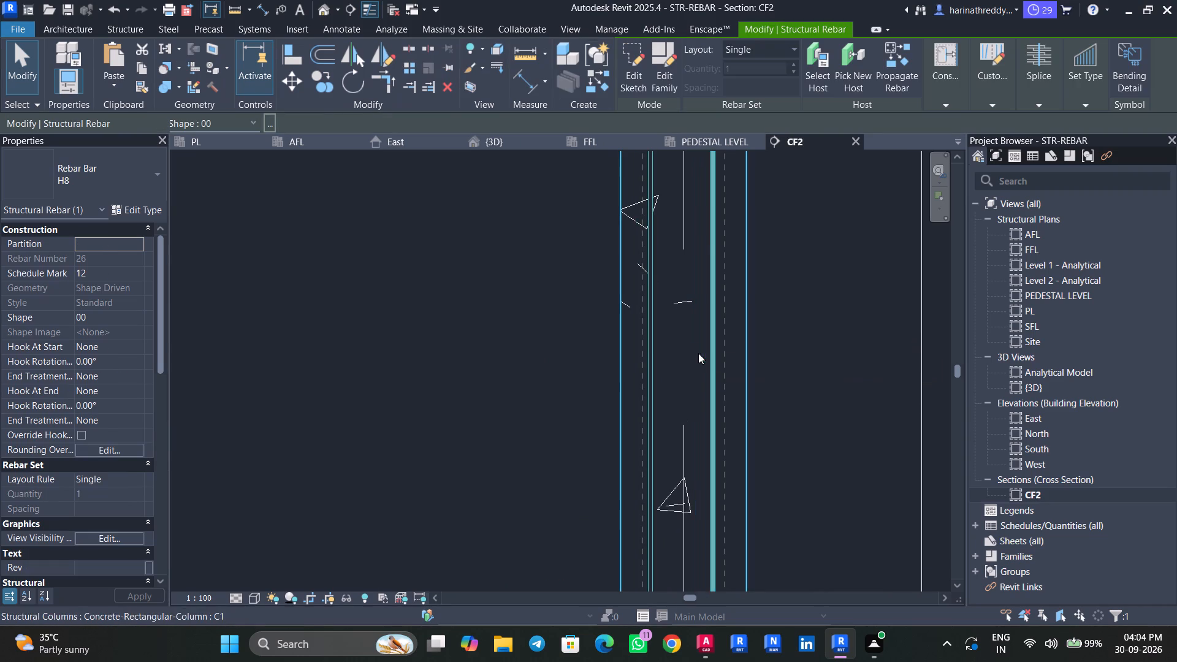
pyautogui.press('Right')
pyautogui.moveTo(728, 365); pyautogui.dragTo(725, 359, button='middle')
pyautogui.press('Down')
pyautogui.press('Left')
pyautogui.press('Left')
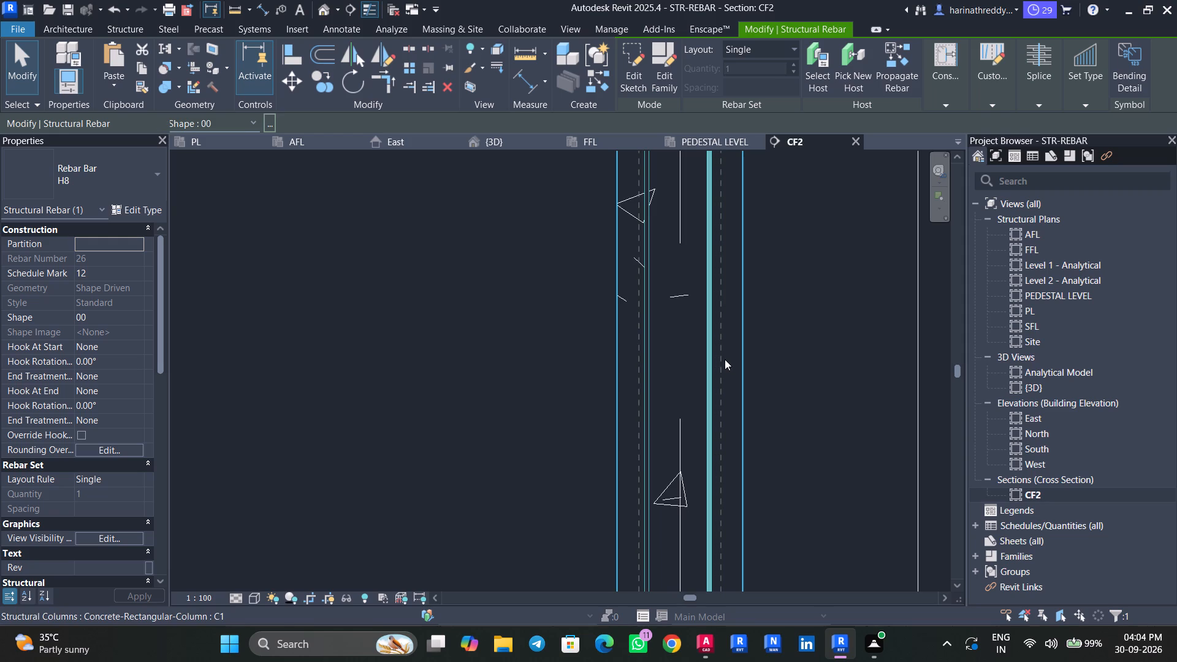
pyautogui.moveTo(725, 361); pyautogui.dragTo(717, 191, button='middle')
pyautogui.scroll(-2, 723, 333)
pyautogui.moveTo(742, 392); pyautogui.dragTo(732, 222, button='middle')
pyautogui.press('Escape')
pyautogui.press('Escape')
# Examine how the two vertical H8 bars run past the pedestal ties and footing bars down to the footing's bottom.
pyautogui.click(668, 408)
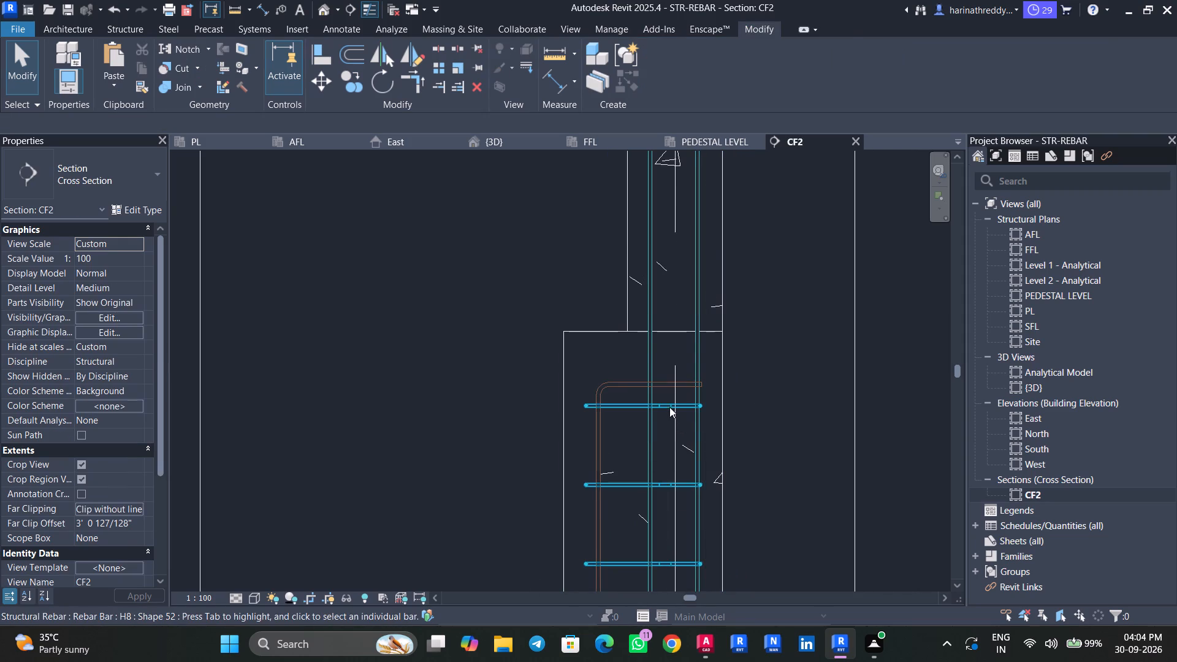
pyautogui.scroll(16, 703, 406)
pyautogui.scroll(-3, 702, 416)
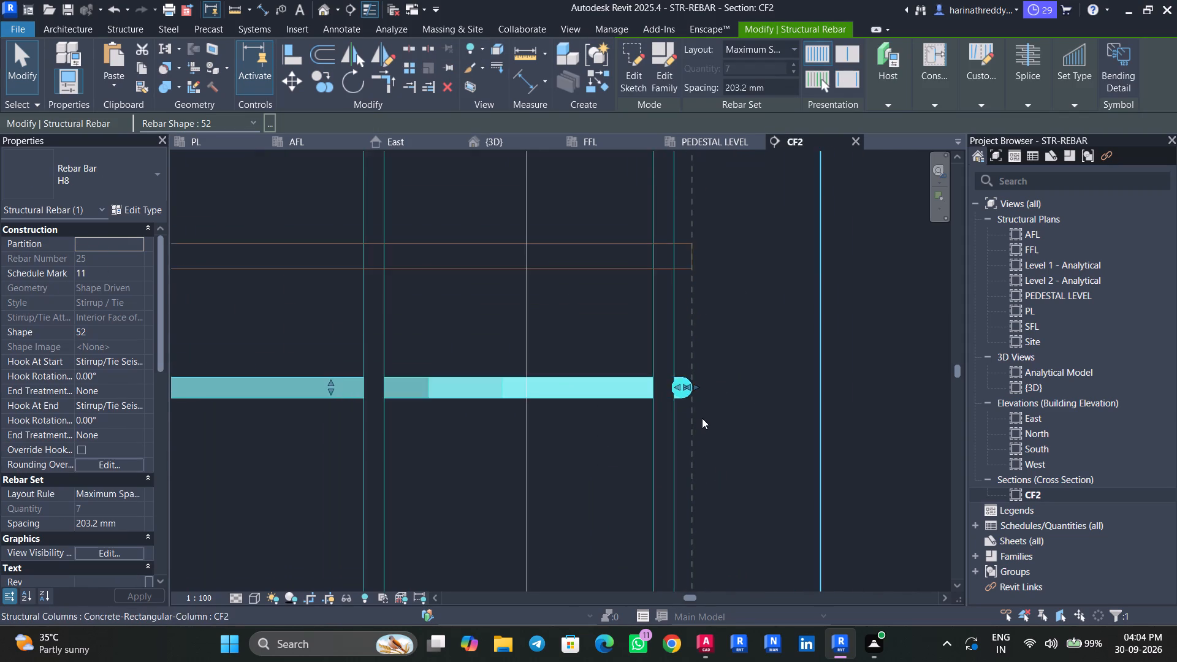
pyautogui.moveTo(703, 411); pyautogui.dragTo(729, 246, button='middle')
pyautogui.scroll(-5, 729, 261)
pyautogui.moveTo(755, 357); pyautogui.dragTo(672, 107, button='middle')
pyautogui.moveTo(674, 271); pyautogui.dragTo(674, 143, button='middle')
pyautogui.click(683, 260)
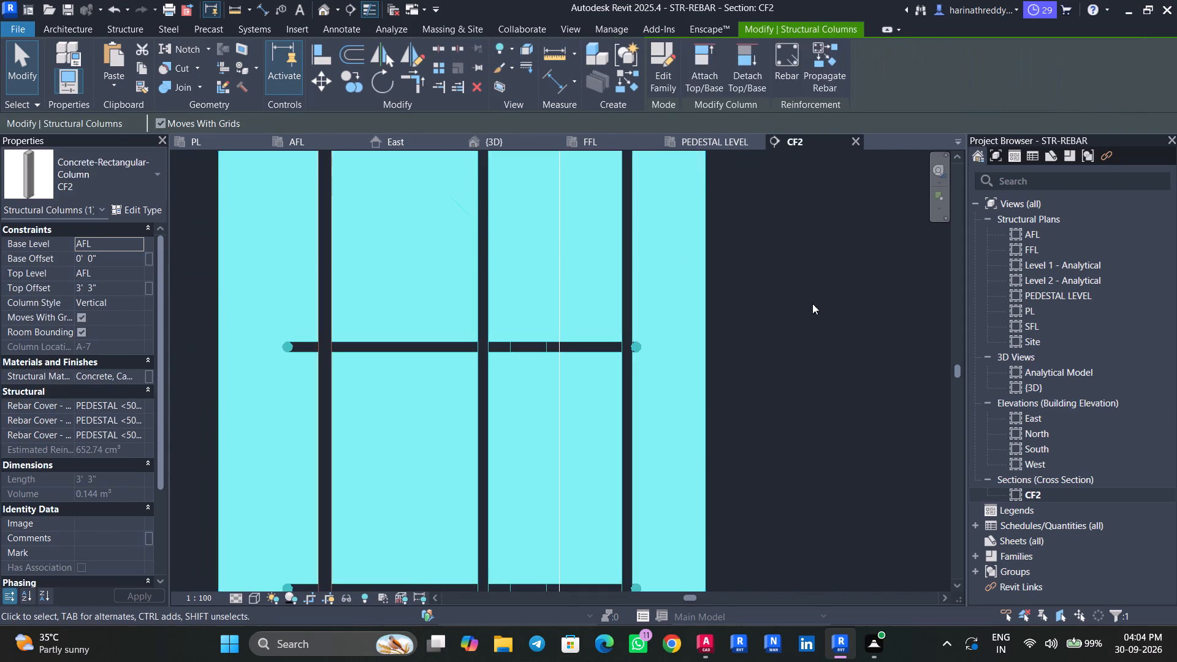
pyautogui.click(820, 301)
pyautogui.scroll(-3, 816, 302)
pyautogui.moveTo(813, 305); pyautogui.dragTo(778, 108, button='middle')
pyautogui.moveTo(790, 351); pyautogui.dragTo(785, 146, button='middle')
pyautogui.moveTo(752, 390); pyautogui.dragTo(765, 255, button='middle')
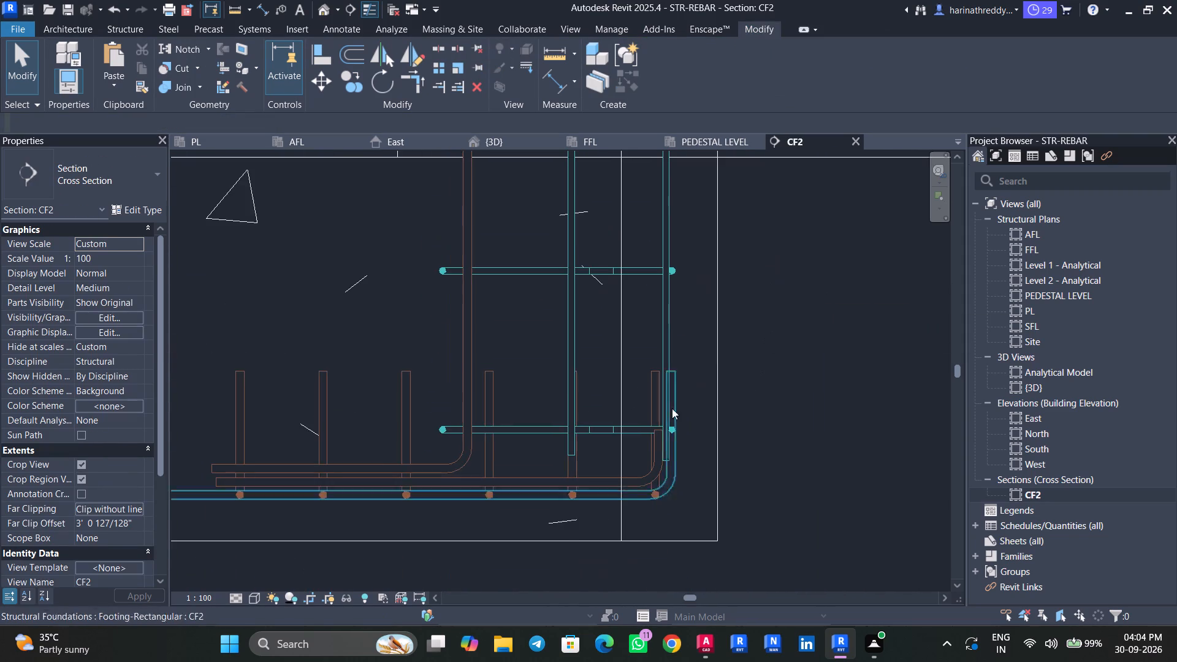
pyautogui.scroll(4, 666, 417)
pyautogui.scroll(3, 618, 480)
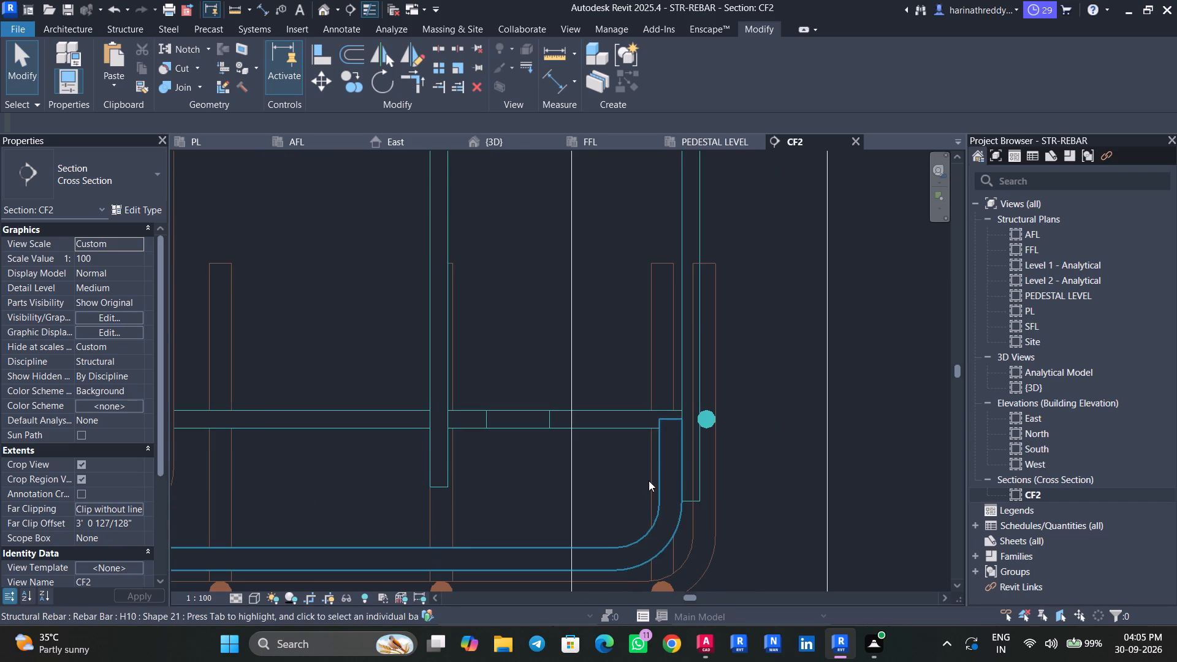
# Shorten the distribution of the footing's H10 Shape 21 bar set so its end bar sits farther from the outer vertical bar.
pyautogui.click(688, 403)
pyautogui.press('Escape')
pyautogui.press('Escape')
pyautogui.click(661, 357)
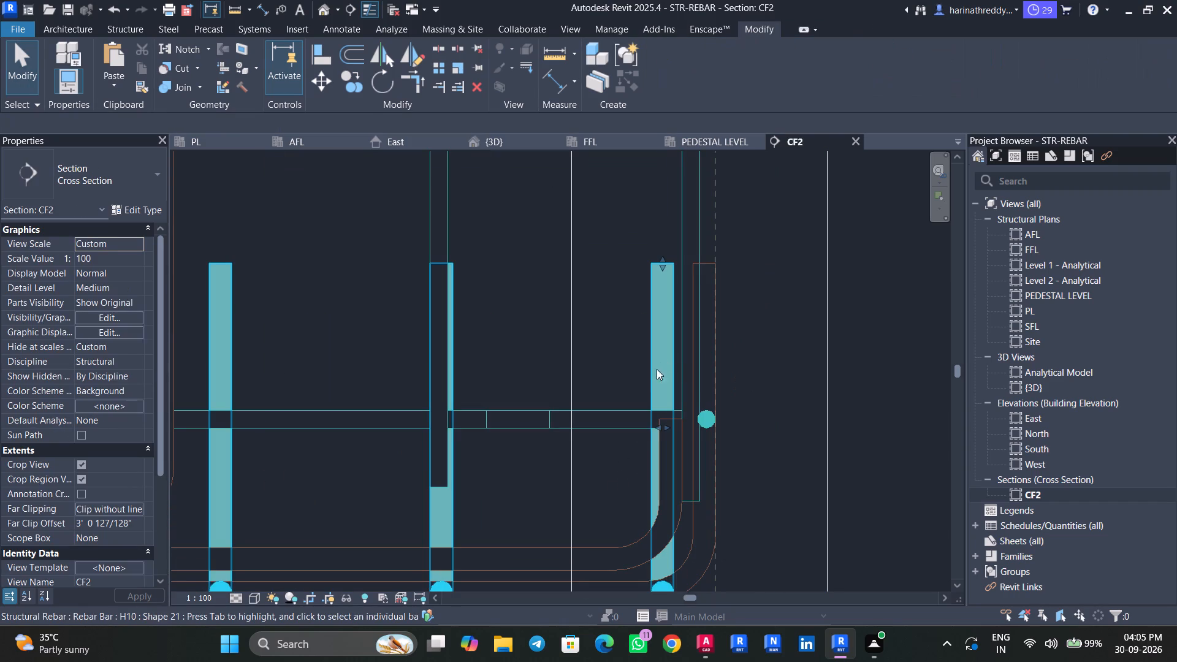
pyautogui.moveTo(650, 425); pyautogui.dragTo(629, 425)
pyautogui.press('Escape')
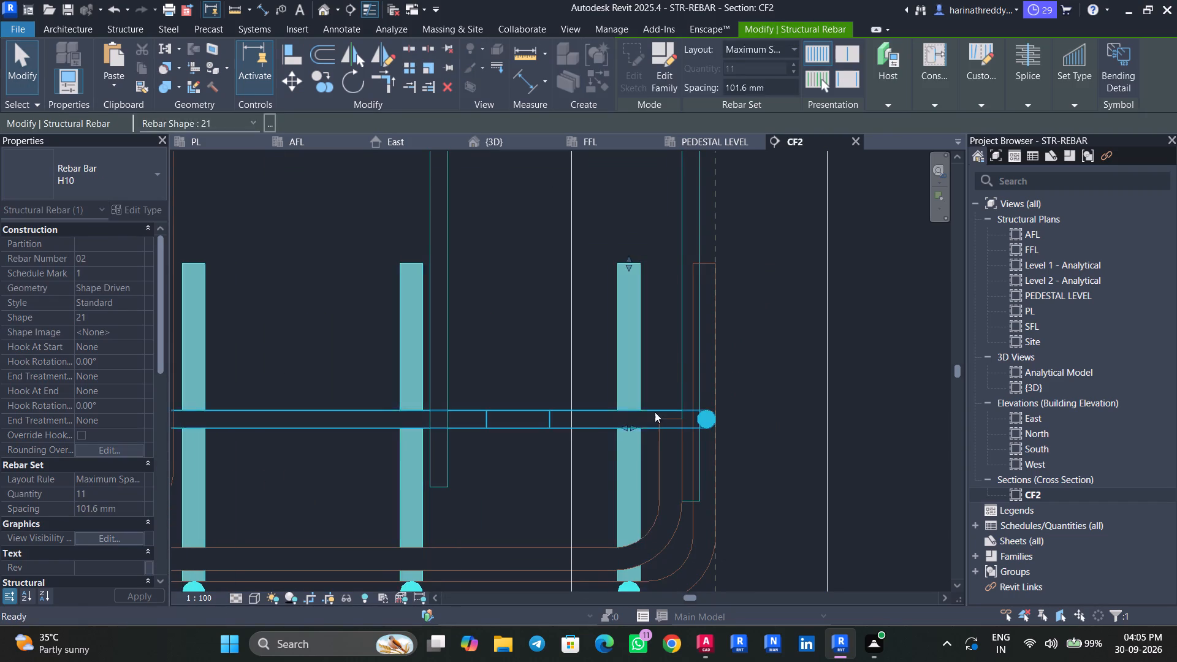
# Pull the upturned leg of the H10 Shape 11 bar inward, away from the outer vertical H8 bar.
pyautogui.click(663, 436)
pyautogui.press('Escape')
pyautogui.moveTo(662, 465); pyautogui.dragTo(649, 465)
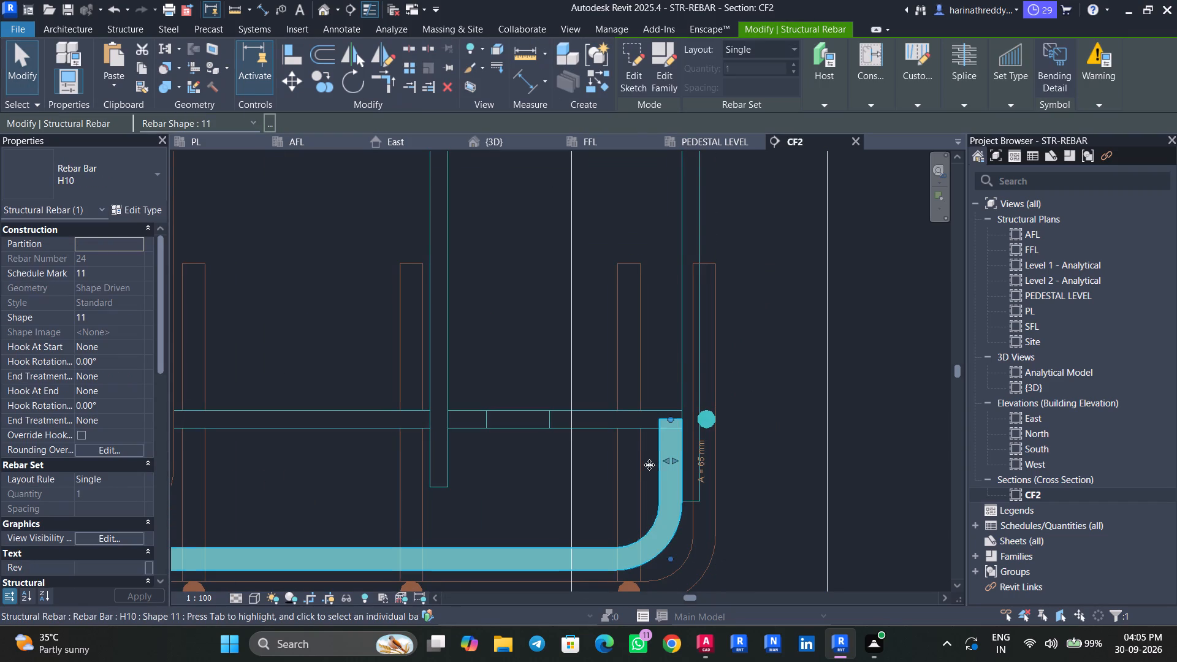
pyautogui.moveTo(649, 465); pyautogui.dragTo(647, 465)
pyautogui.moveTo(663, 459); pyautogui.dragTo(644, 459)
pyautogui.press('Escape')
# Nudge the outer vertical H8 bar inward, clear of the footing's bent-up end bar.
pyautogui.click(685, 392)
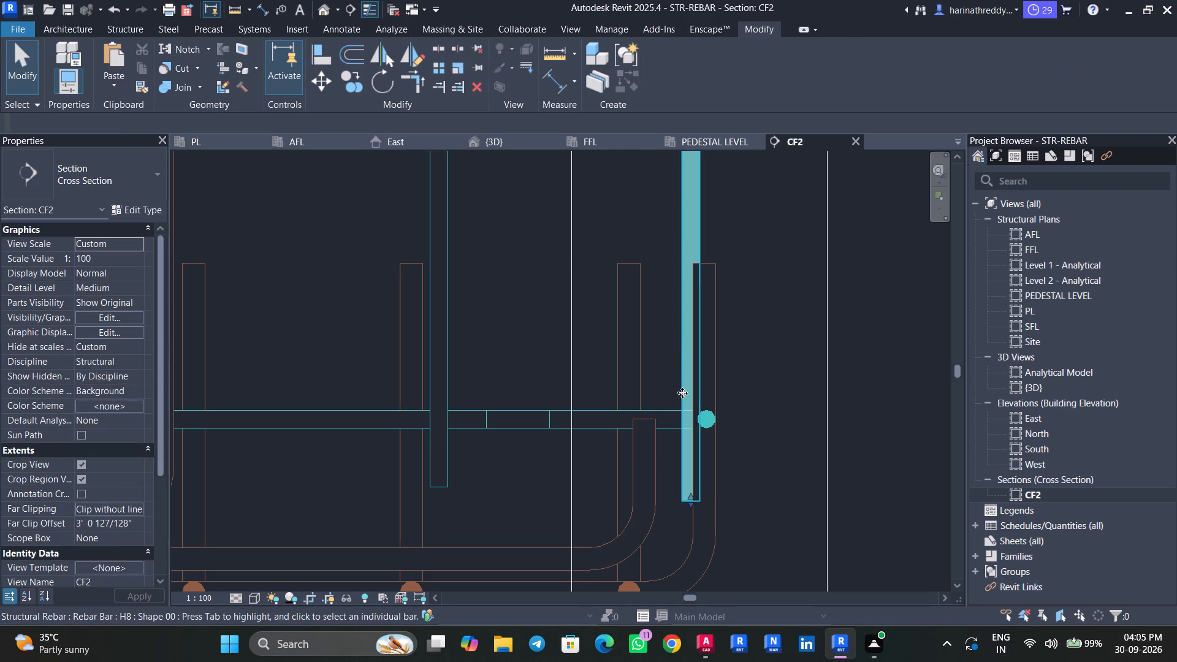
pyautogui.moveTo(682, 321); pyautogui.dragTo(680, 488, button='middle')
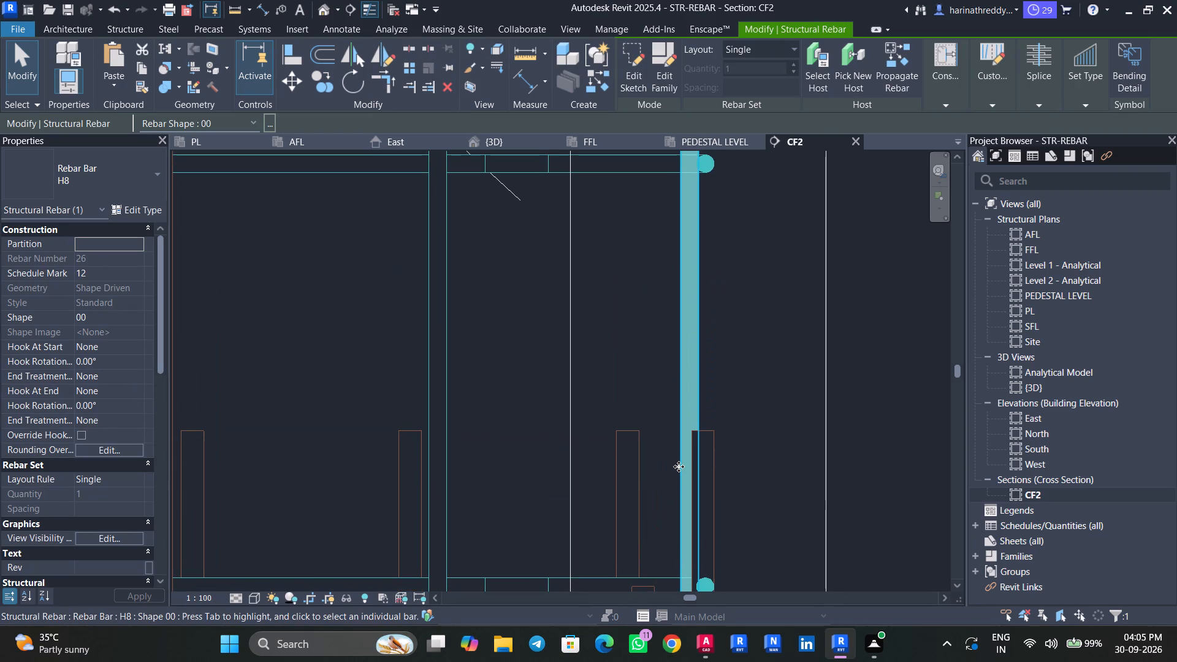
pyautogui.press('Left')
pyautogui.press('Left')
pyautogui.press('Left')
pyautogui.press('Left')
pyautogui.press('Right')
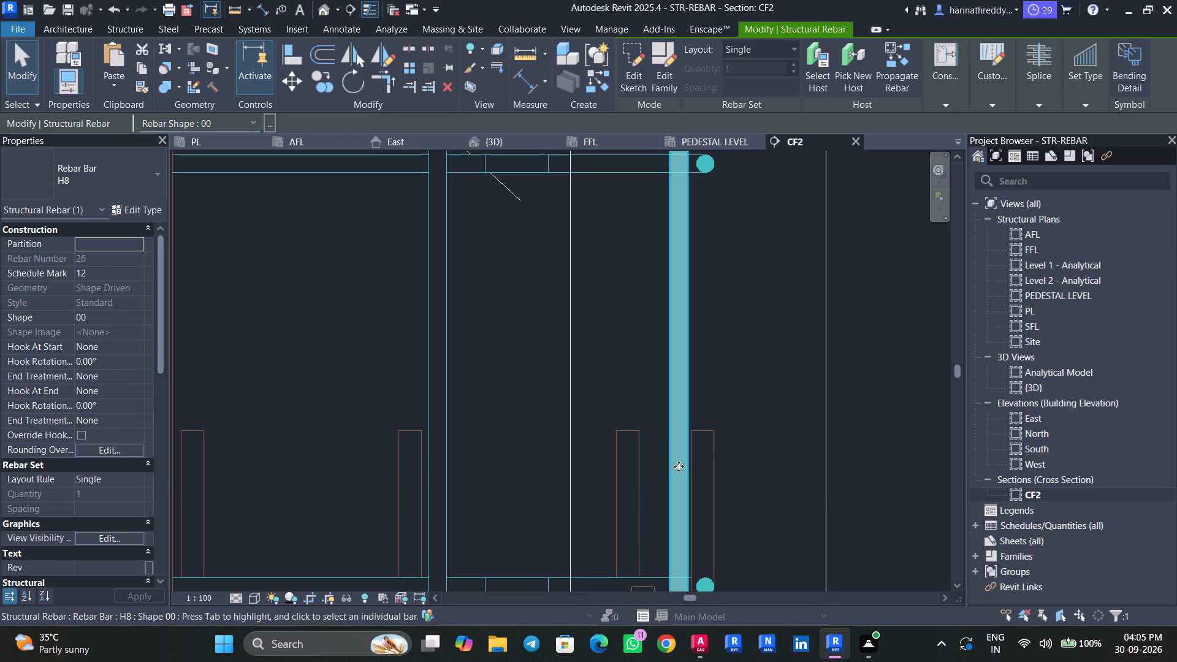
pyautogui.press('Left')
pyautogui.scroll(-3, 679, 465)
pyautogui.moveTo(685, 434); pyautogui.dragTo(685, 391, button='middle')
pyautogui.press('Escape')
pyautogui.press('Escape')
pyautogui.press('Escape')
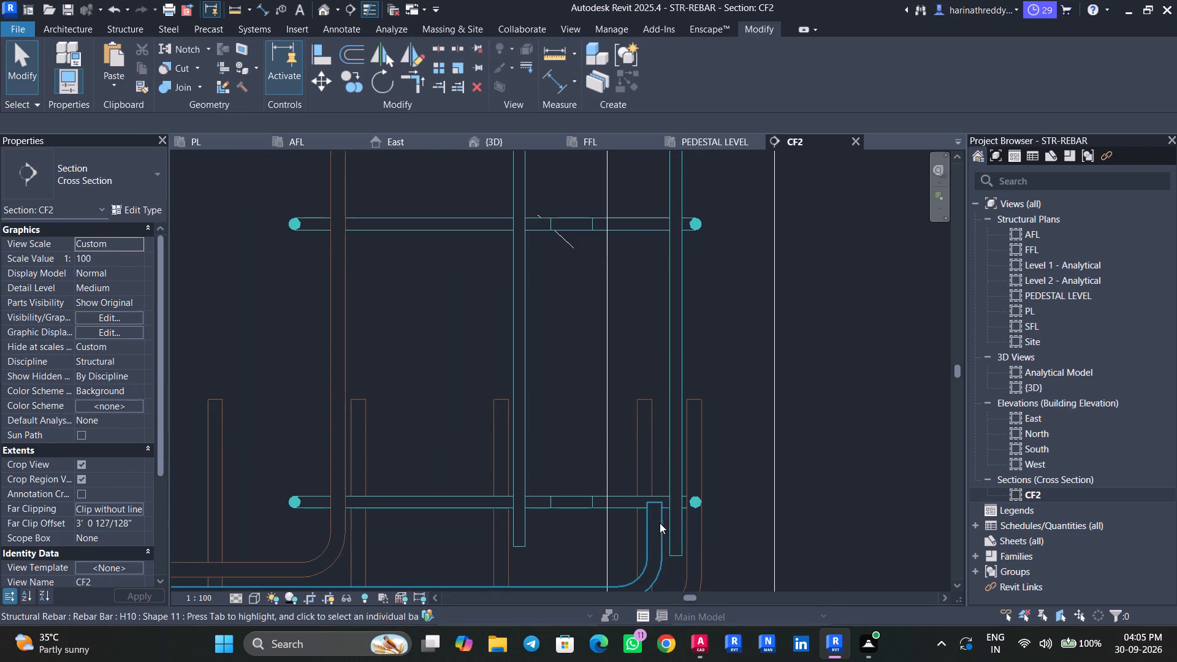
# Move the upturned leg of the H10 Shape 11 bar outward, up against the outer vertical H8 bar.
pyautogui.click(659, 523)
pyautogui.scroll(9, 657, 537)
pyautogui.moveTo(652, 521); pyautogui.dragTo(668, 521)
pyautogui.press('Escape')
pyautogui.press('Escape')
pyautogui.scroll(-8, 549, 482)
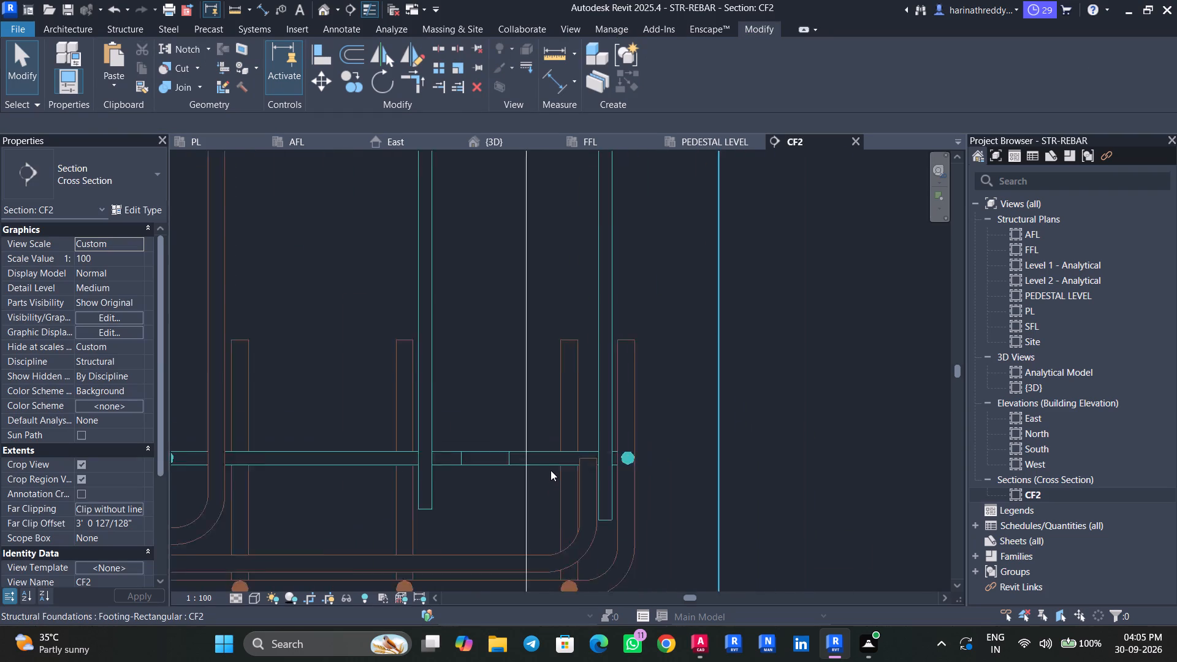
# Nudge the outer vertical H8 bar slightly outward, towards the outer side of the pedestal ties.
pyautogui.scroll(-7, 550, 470)
pyautogui.moveTo(653, 290); pyautogui.dragTo(707, 494, button='middle')
pyautogui.scroll(-10, 710, 477)
pyautogui.moveTo(752, 321); pyautogui.dragTo(751, 548, button='middle')
pyautogui.scroll(2, 658, 243)
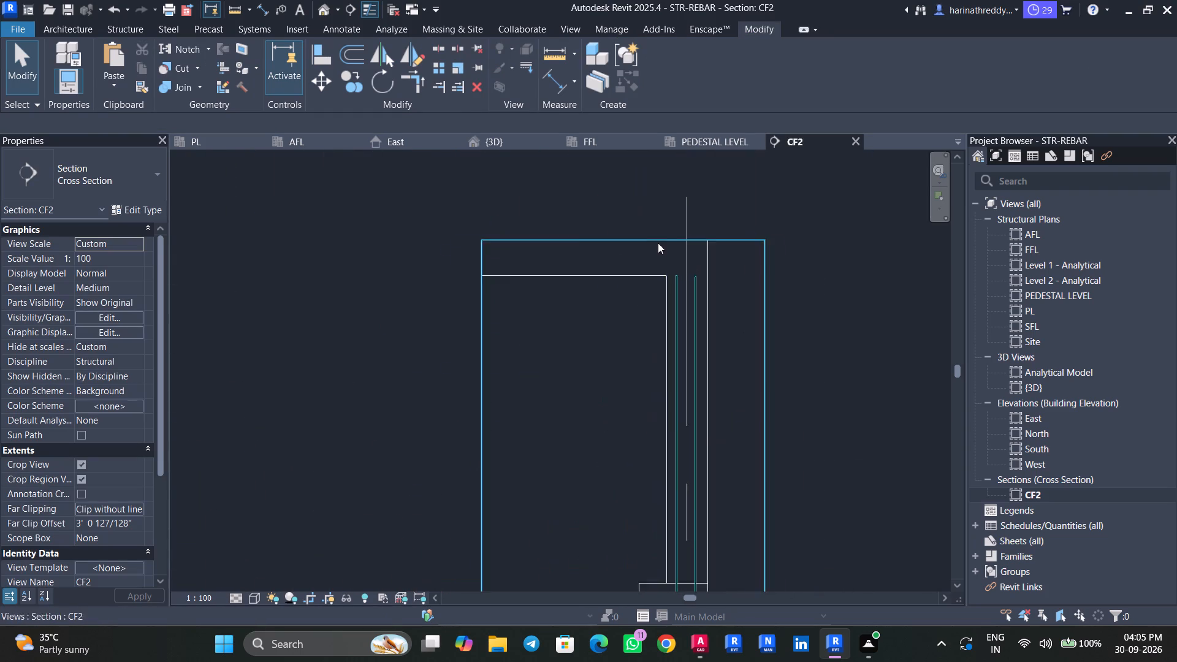
pyautogui.scroll(7, 658, 243)
pyautogui.click(672, 332)
pyautogui.press('Escape')
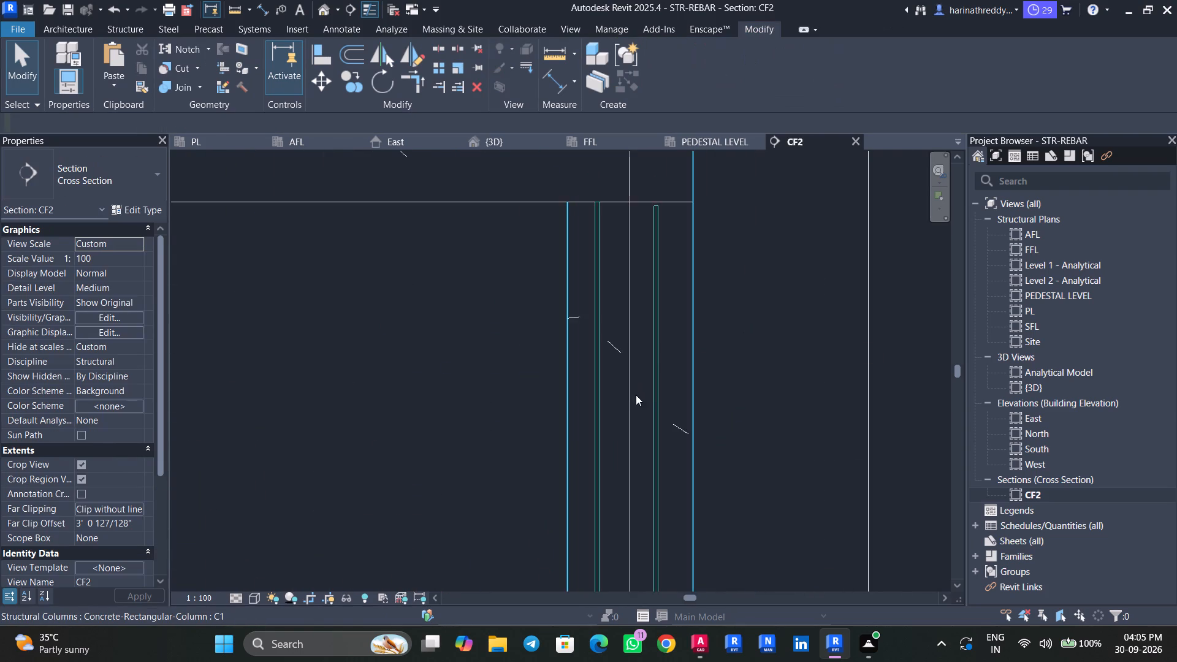
pyautogui.scroll(4, 636, 395)
pyautogui.click(661, 368)
pyautogui.press('Escape')
pyautogui.click(668, 367)
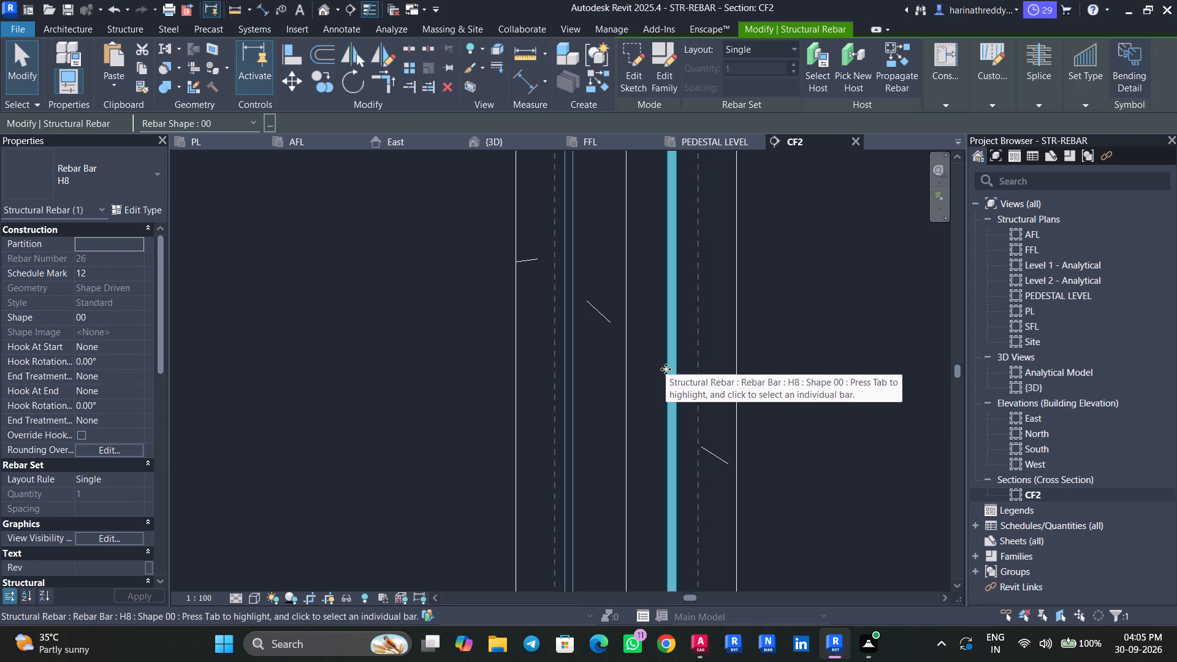
pyautogui.scroll(-7, 666, 370)
pyautogui.moveTo(696, 411); pyautogui.dragTo(688, 248, button='middle')
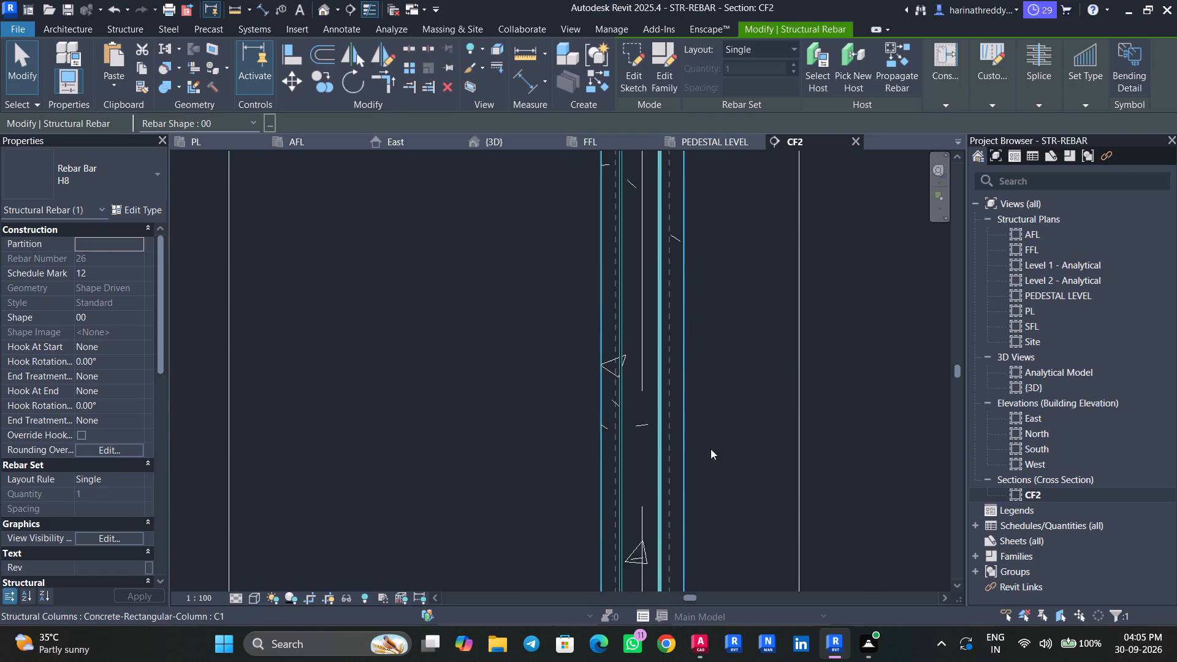
pyautogui.moveTo(710, 473); pyautogui.dragTo(676, 291, button='middle')
pyautogui.scroll(1, 706, 527)
pyautogui.moveTo(708, 533); pyautogui.dragTo(709, 318, button='middle')
pyautogui.scroll(4, 624, 424)
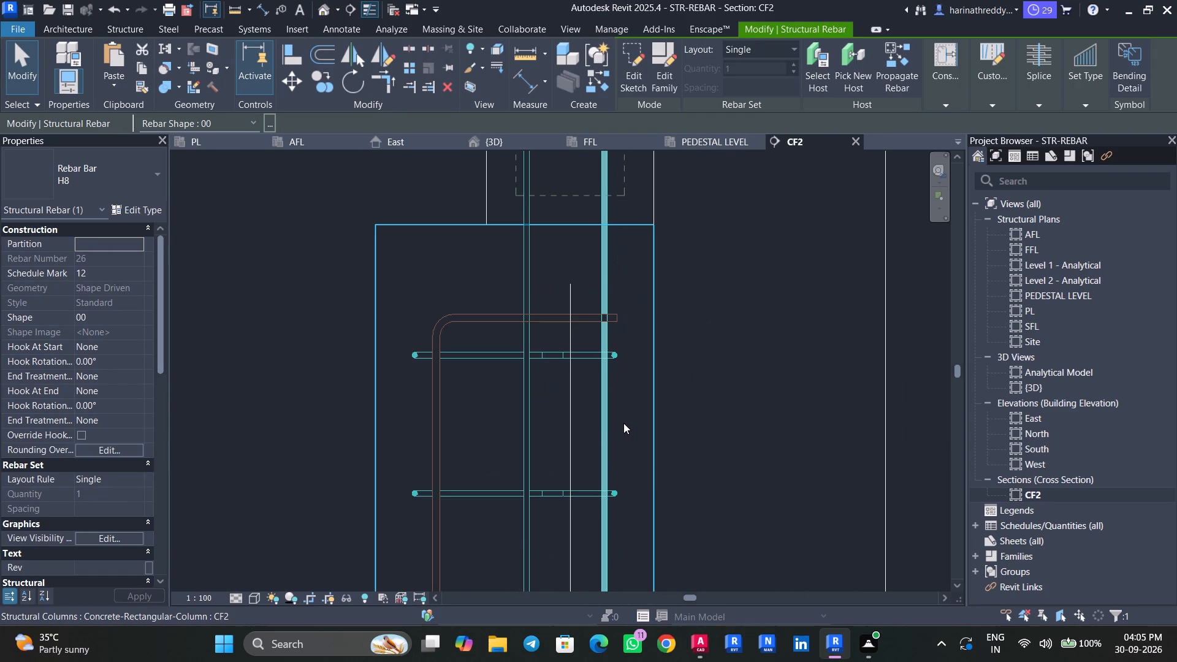
pyautogui.press('Right')
pyautogui.press('Right')
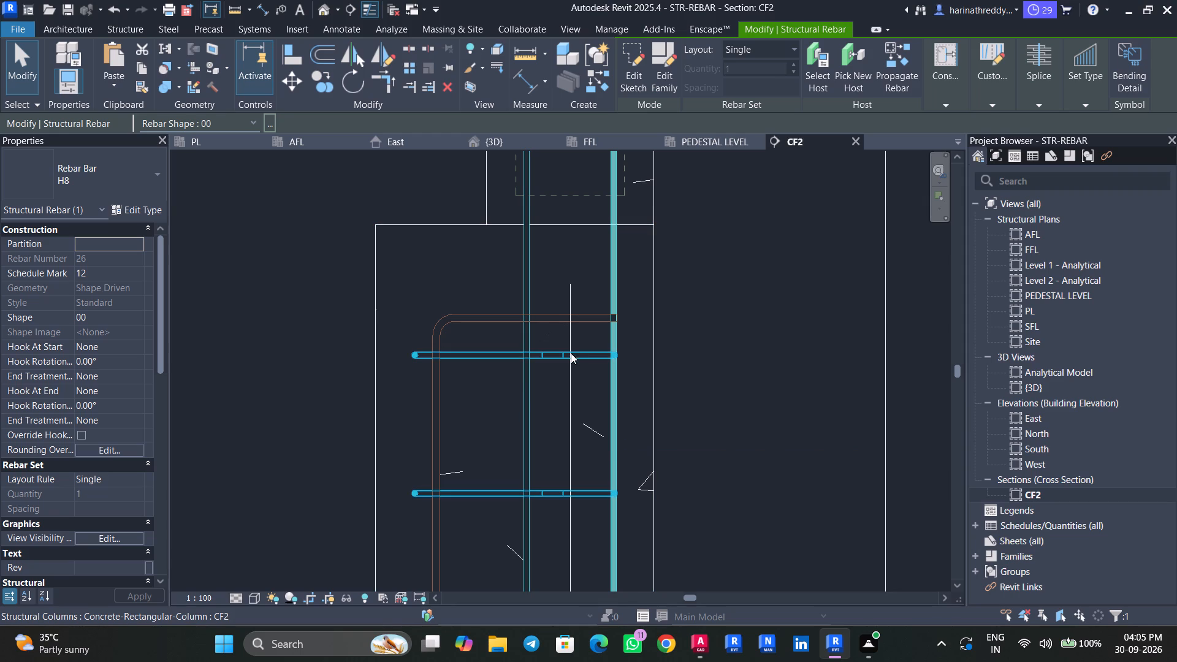
pyautogui.press('Left')
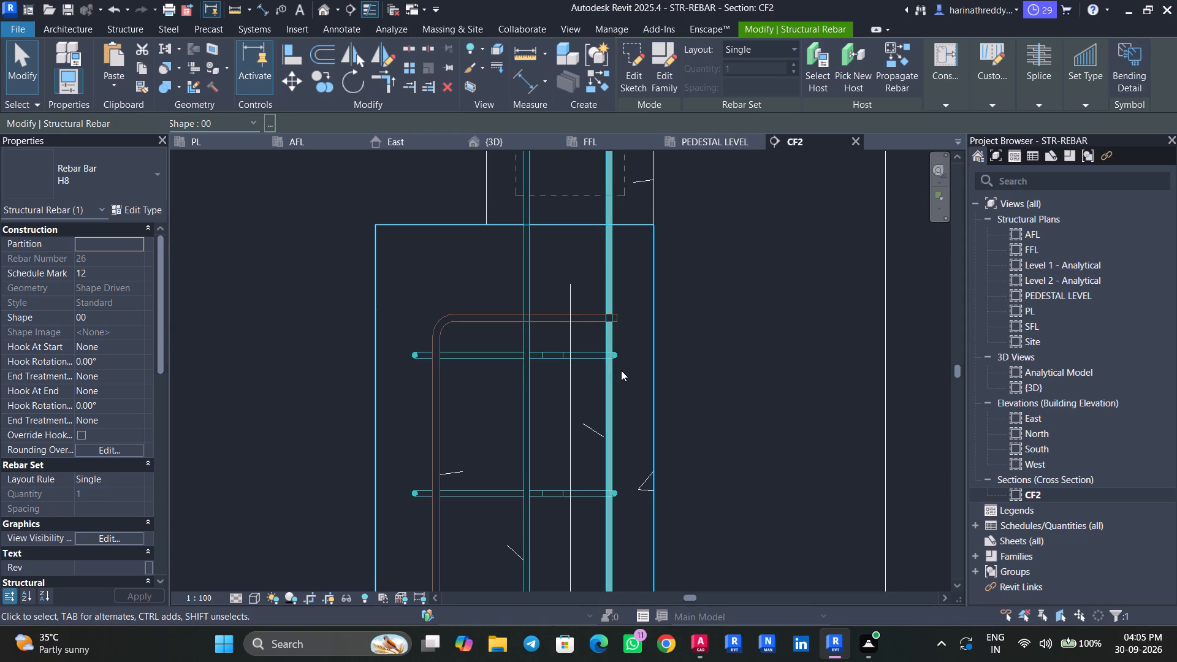
pyautogui.press('Escape')
pyautogui.press('Escape')
pyautogui.press('Escape')
# Examine the H8 vertical bars in section CF2, from the footing's bent-up end bars to the top of the C1 column.
pyautogui.scroll(-7, 622, 370)
pyautogui.moveTo(676, 446); pyautogui.dragTo(708, 272, button='middle')
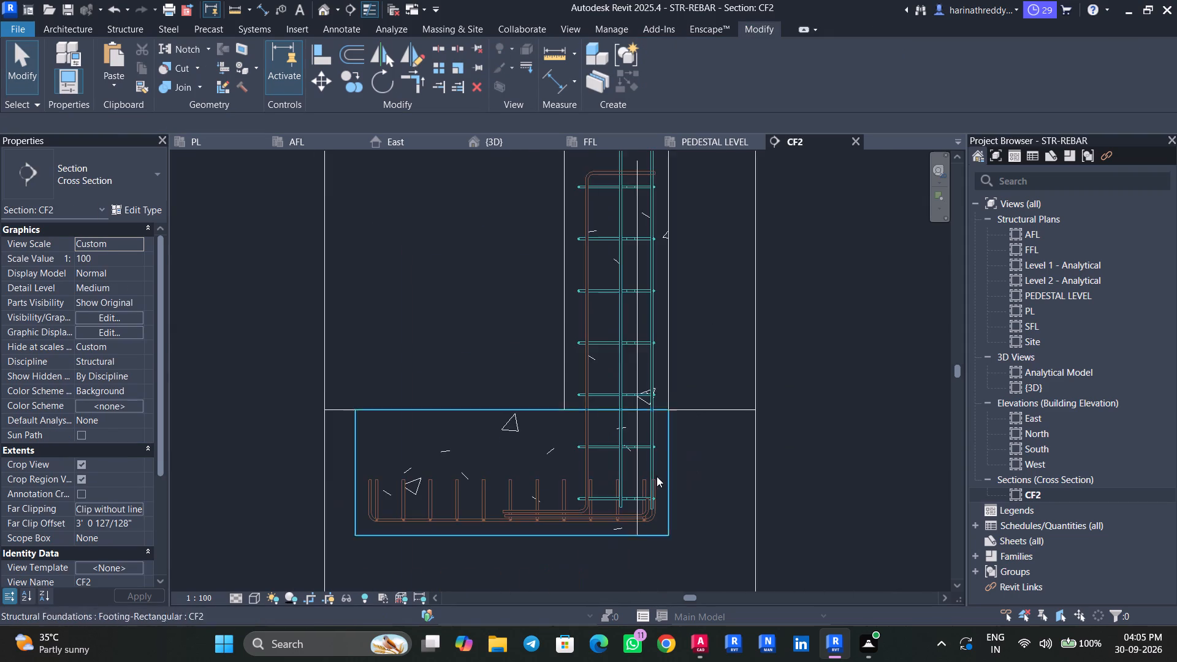
pyautogui.scroll(12, 657, 476)
pyautogui.moveTo(658, 520); pyautogui.dragTo(673, 425, button='middle')
pyautogui.scroll(1, 673, 425)
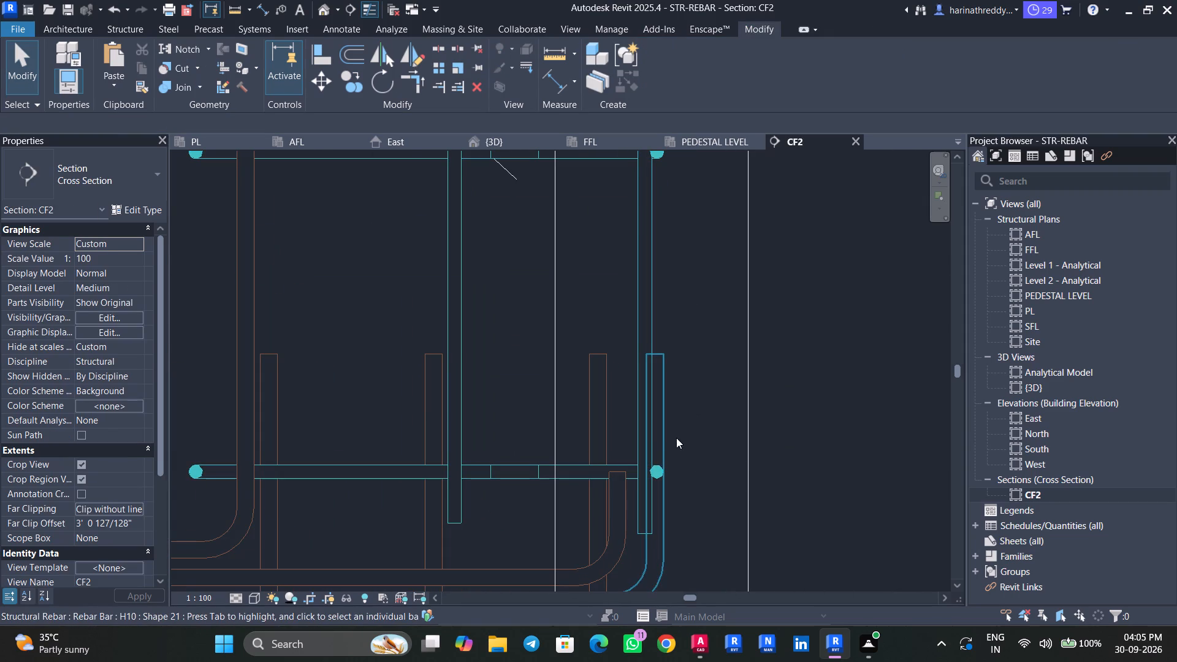
pyautogui.click(660, 443)
pyautogui.press('Escape')
pyautogui.click(637, 439)
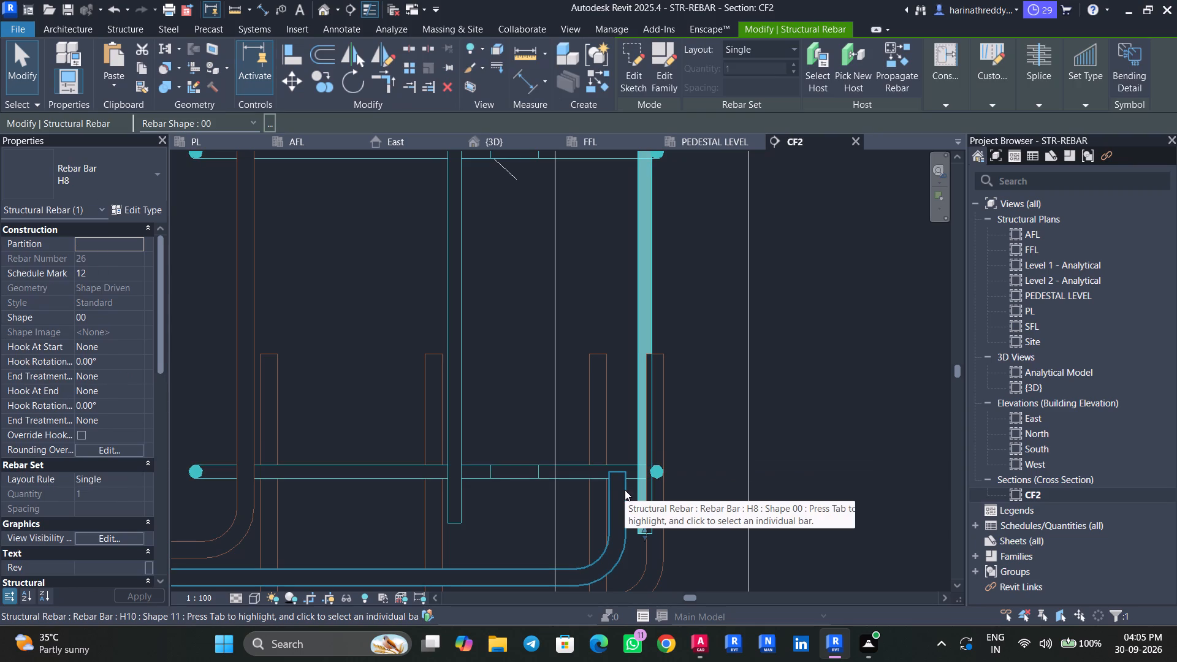
pyautogui.scroll(-15, 625, 486)
pyautogui.moveTo(795, 316); pyautogui.dragTo(799, 447, button='middle')
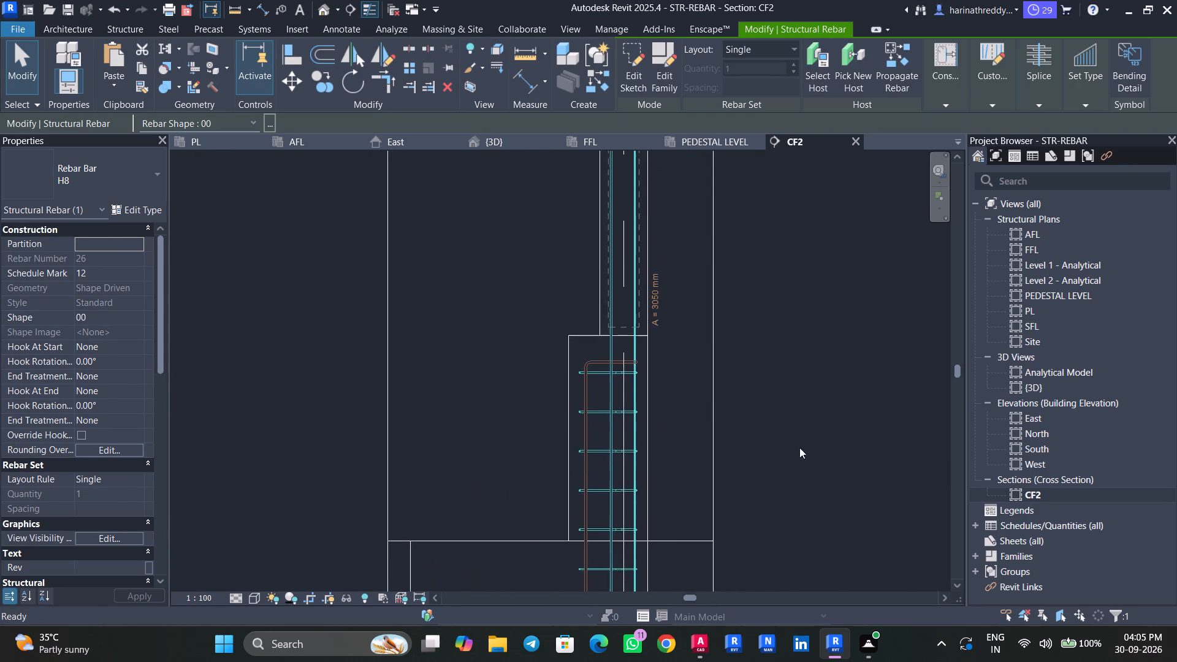
pyautogui.moveTo(787, 393); pyautogui.dragTo(786, 615, button='middle')
pyautogui.press('Escape')
pyautogui.press('Escape')
pyautogui.press('Escape')
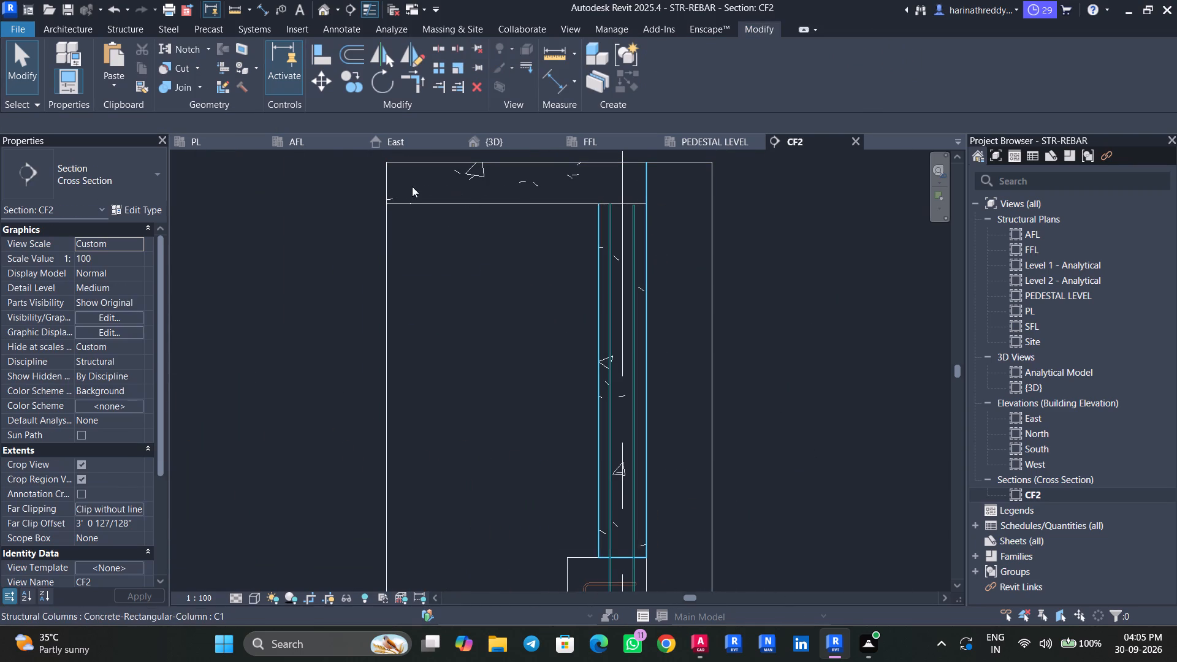
# Open the PL structural plan at the C1 column and set it to Wireframe style and Fine detail.
pyautogui.click(325, 143)
pyautogui.moveTo(438, 312); pyautogui.dragTo(478, 453, button='middle')
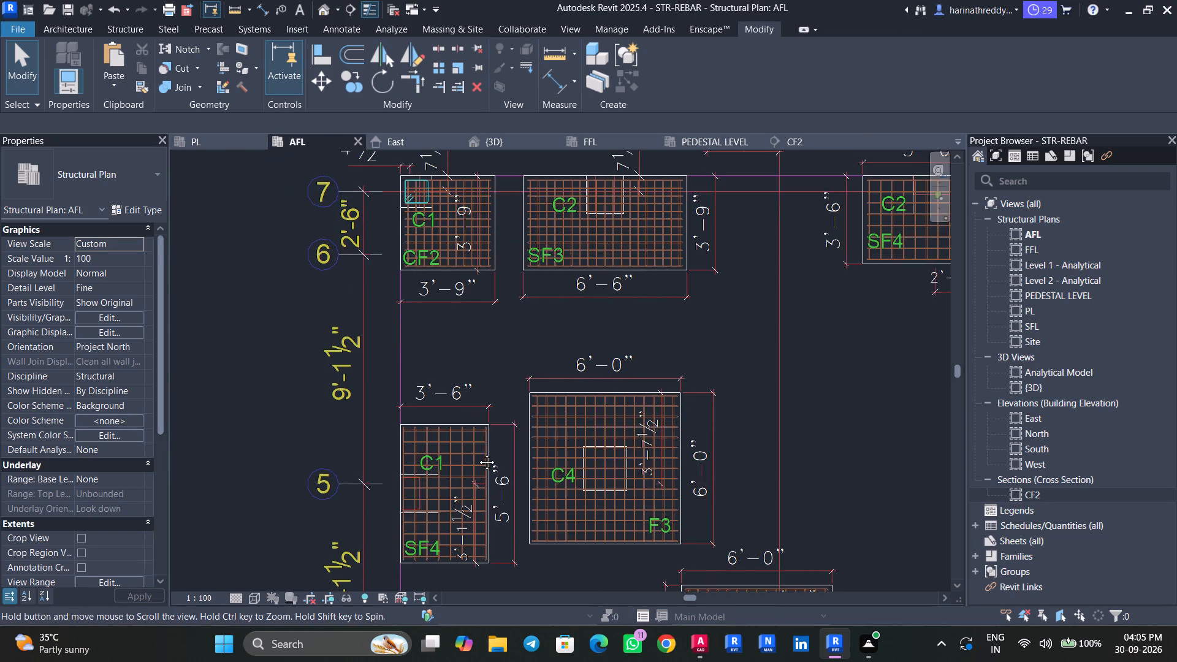
pyautogui.moveTo(478, 453); pyautogui.dragTo(478, 450, button='middle')
pyautogui.scroll(10, 442, 327)
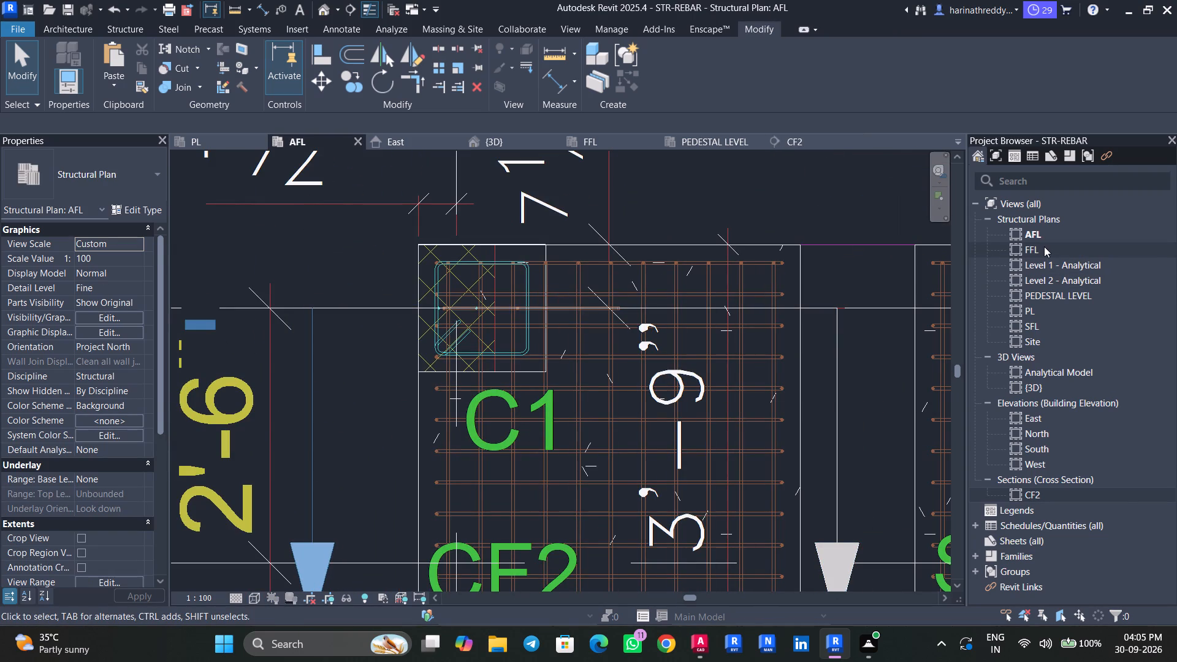
pyautogui.doubleClick(1036, 311)
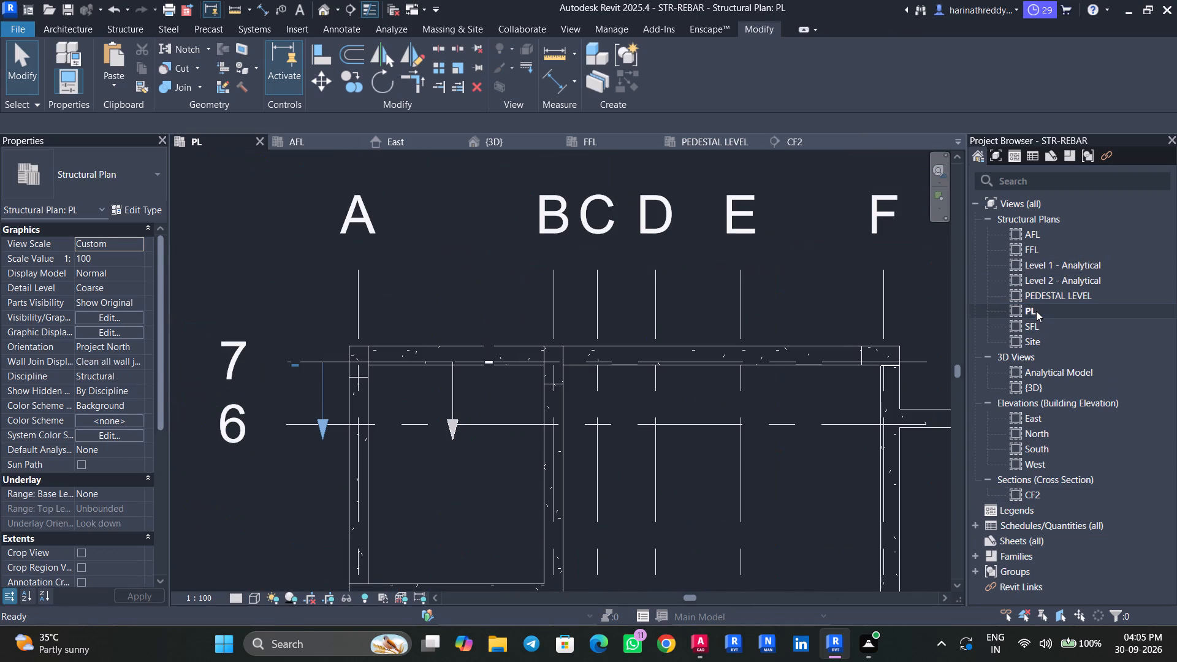
pyautogui.scroll(5, 330, 349)
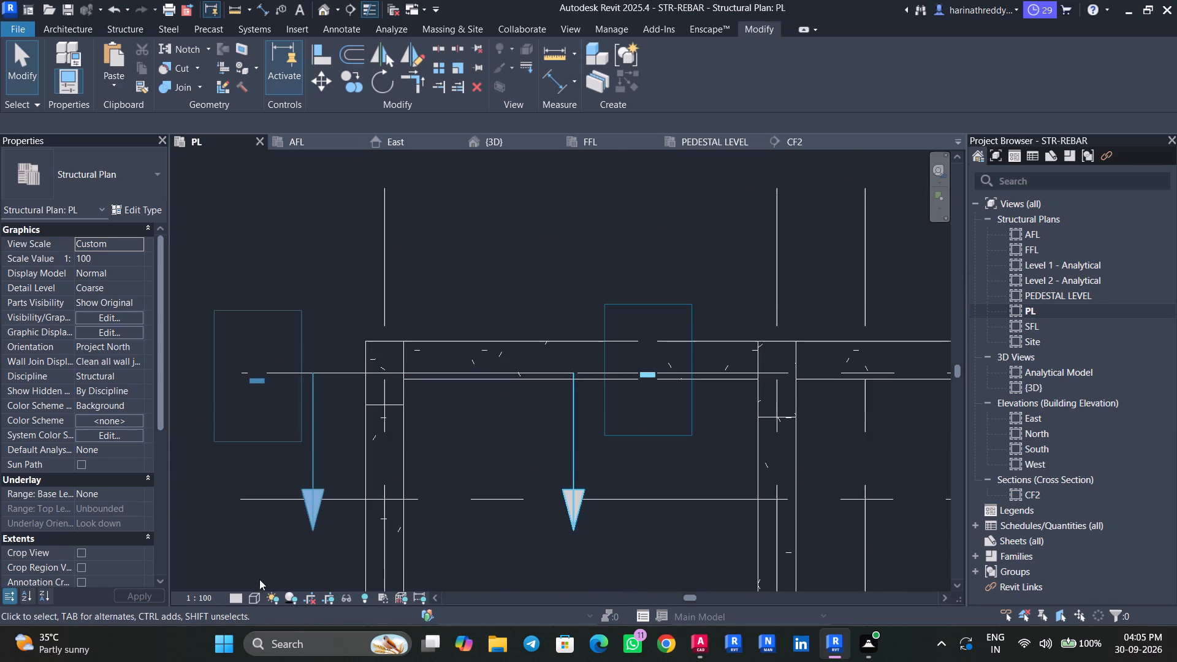
pyautogui.click(253, 596)
pyautogui.click(278, 508)
pyautogui.scroll(6, 392, 371)
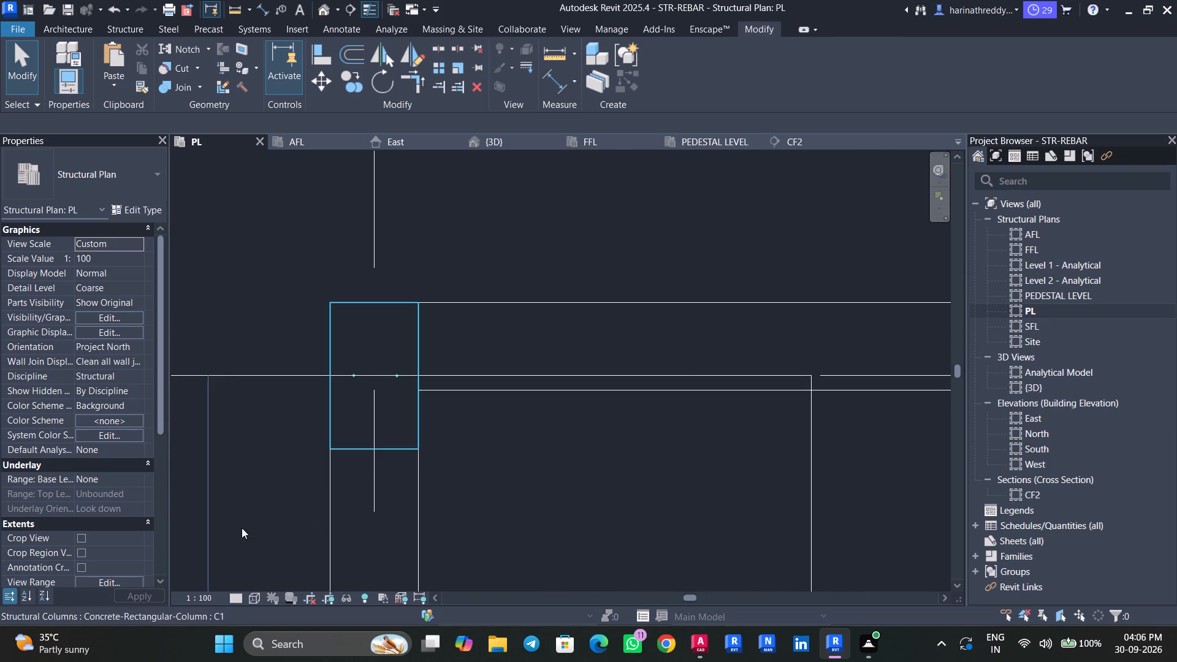
pyautogui.click(234, 602)
pyautogui.click(239, 587)
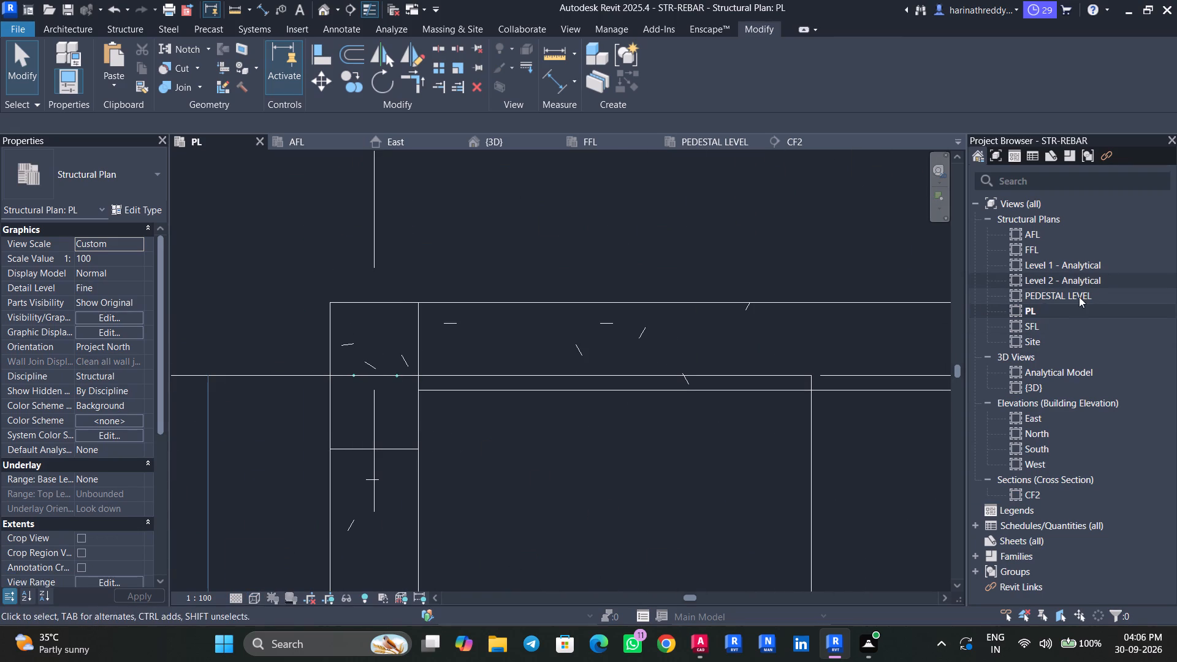
# Open the PEDESTAL LEVEL plan and set it to Fine detail and Wireframe style to show the bars at C1.
pyautogui.doubleClick(1080, 293)
pyautogui.scroll(4, 551, 209)
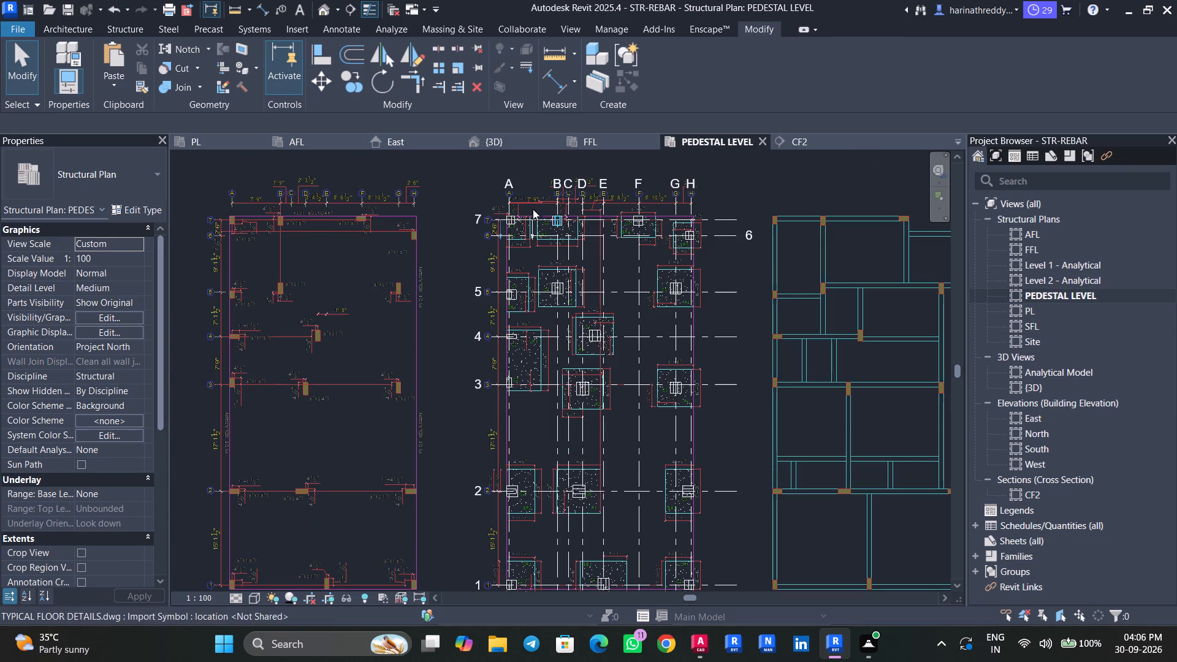
pyautogui.scroll(11, 533, 209)
pyautogui.moveTo(477, 216); pyautogui.dragTo(516, 339, button='middle')
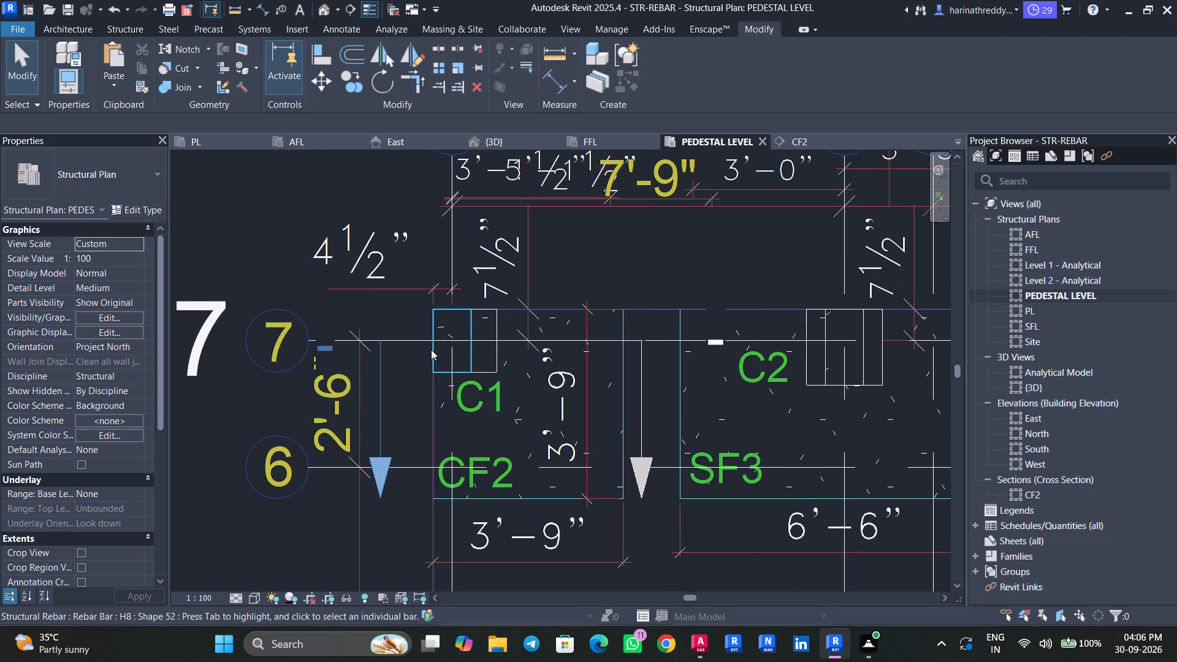
pyautogui.click(234, 598)
pyautogui.click(240, 586)
pyautogui.click(253, 598)
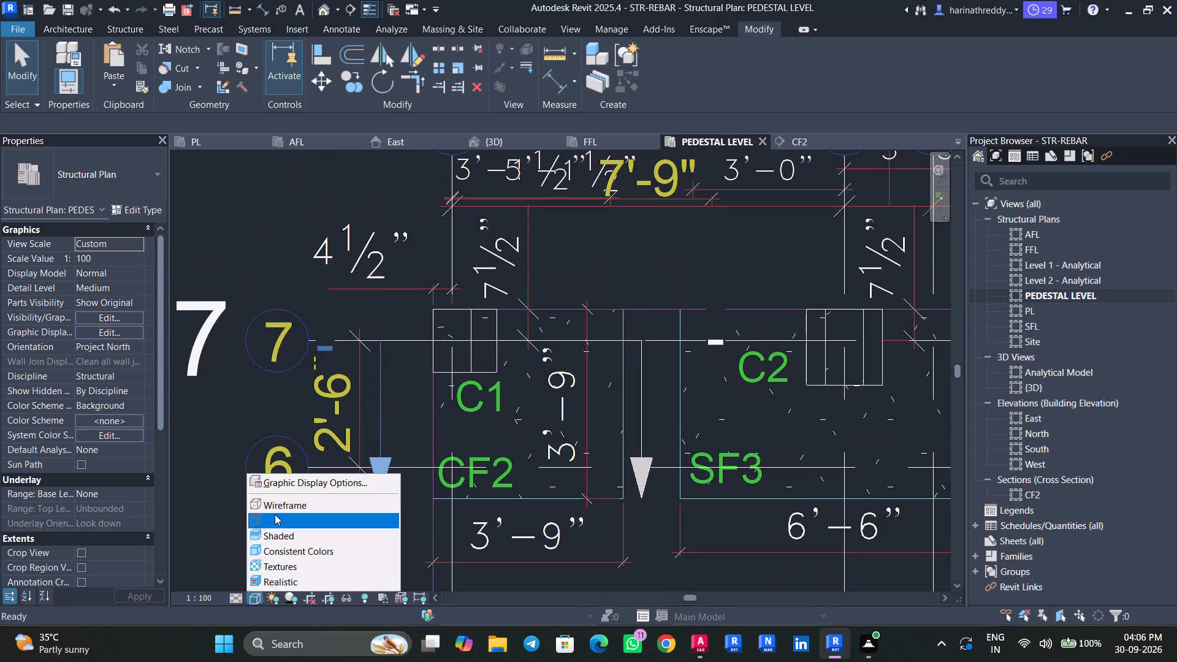
pyautogui.click(274, 516)
pyautogui.scroll(6, 474, 310)
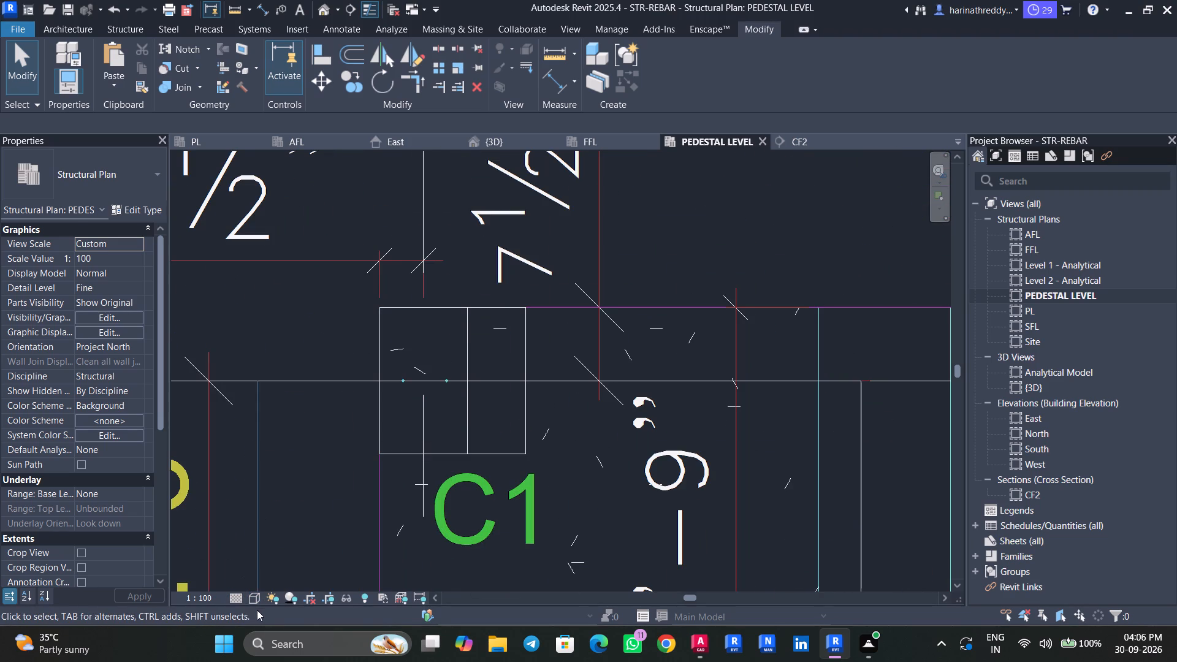
pyautogui.click(260, 595)
pyautogui.click(273, 506)
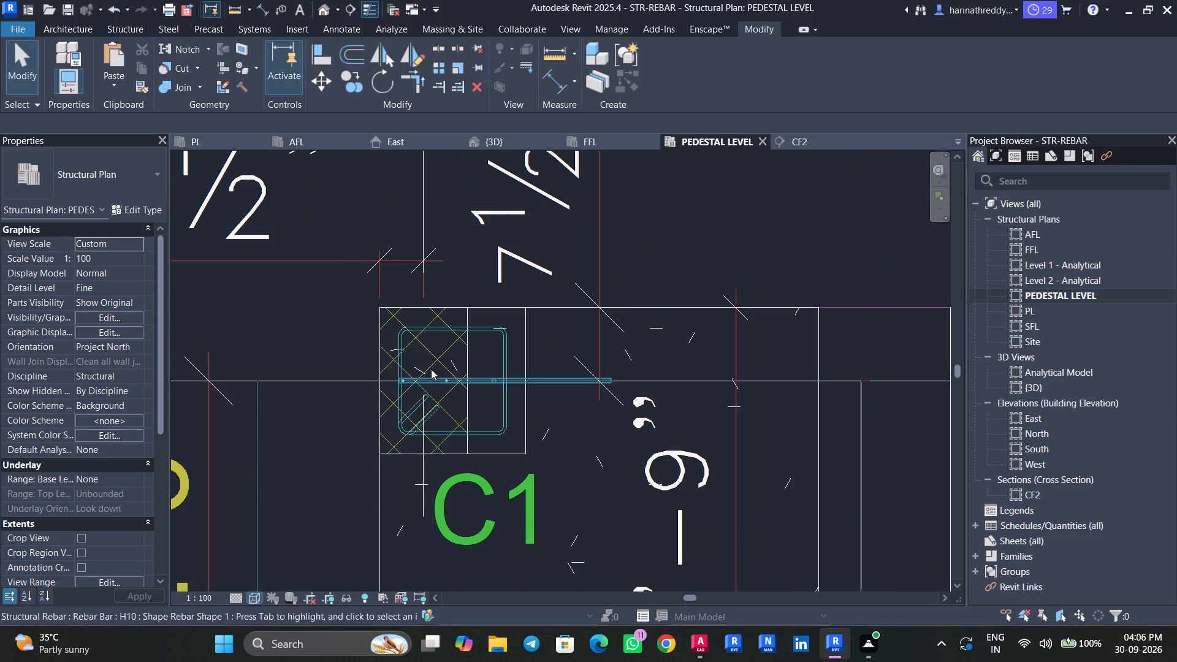
pyautogui.scroll(5, 408, 338)
pyautogui.scroll(4, 424, 413)
pyautogui.moveTo(447, 398); pyautogui.dragTo(440, 363, button='middle')
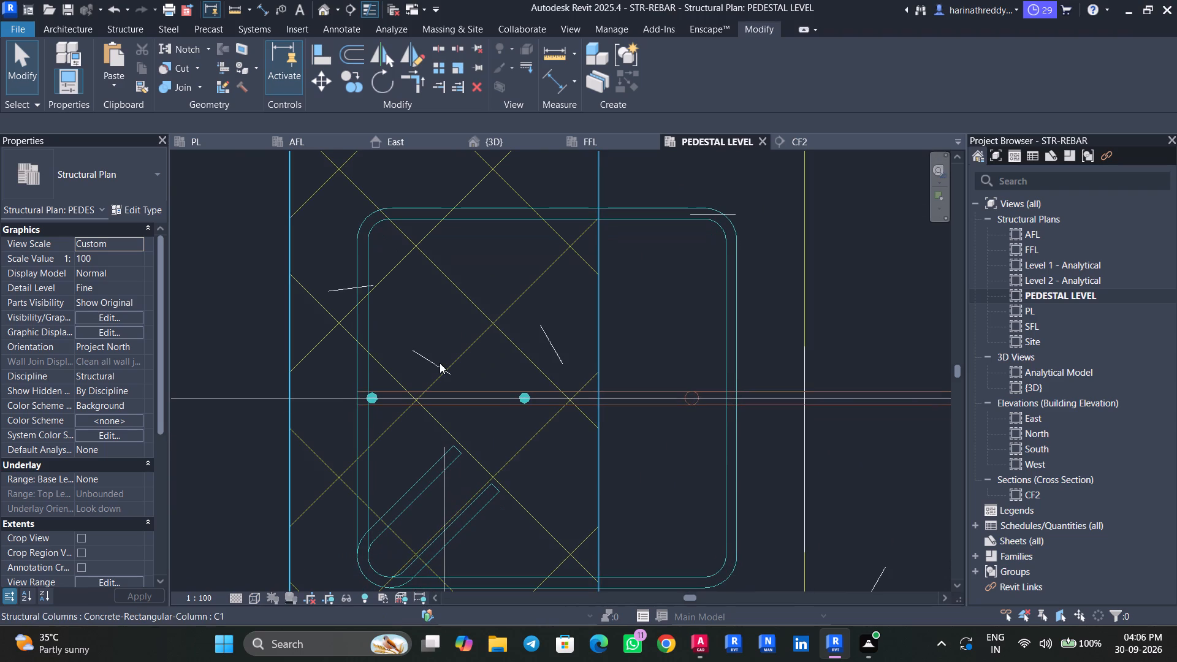
pyautogui.scroll(-2, 691, 367)
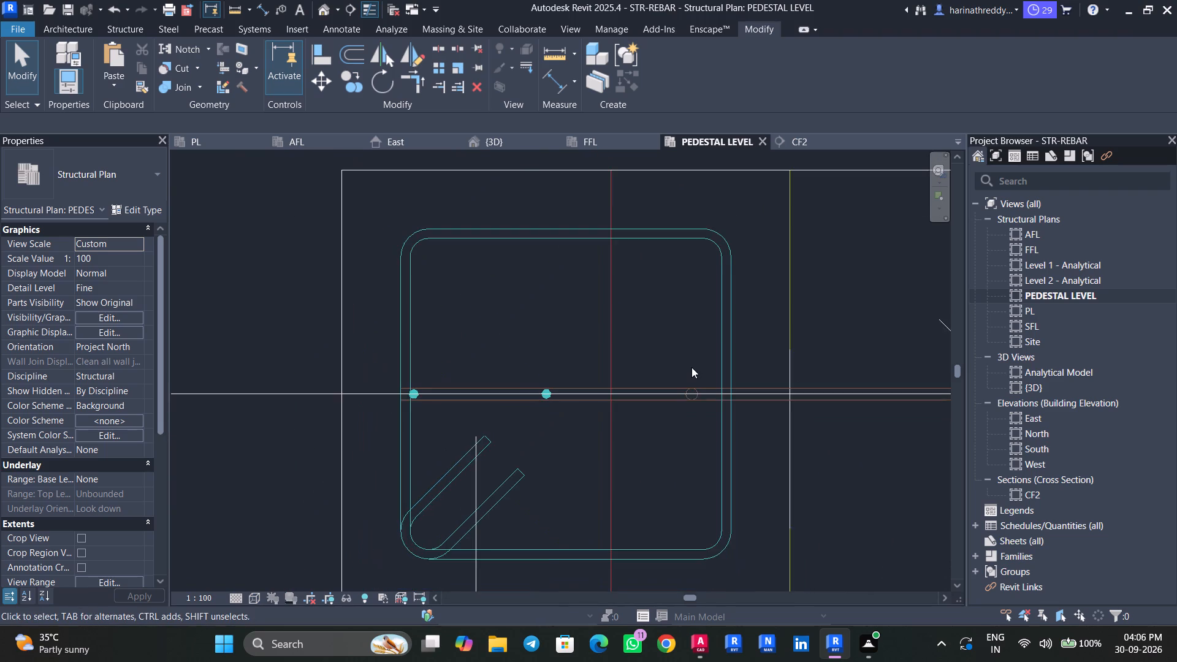
pyautogui.moveTo(690, 365); pyautogui.dragTo(655, 305, button='middle')
pyautogui.moveTo(651, 279); pyautogui.dragTo(642, 359, button='middle')
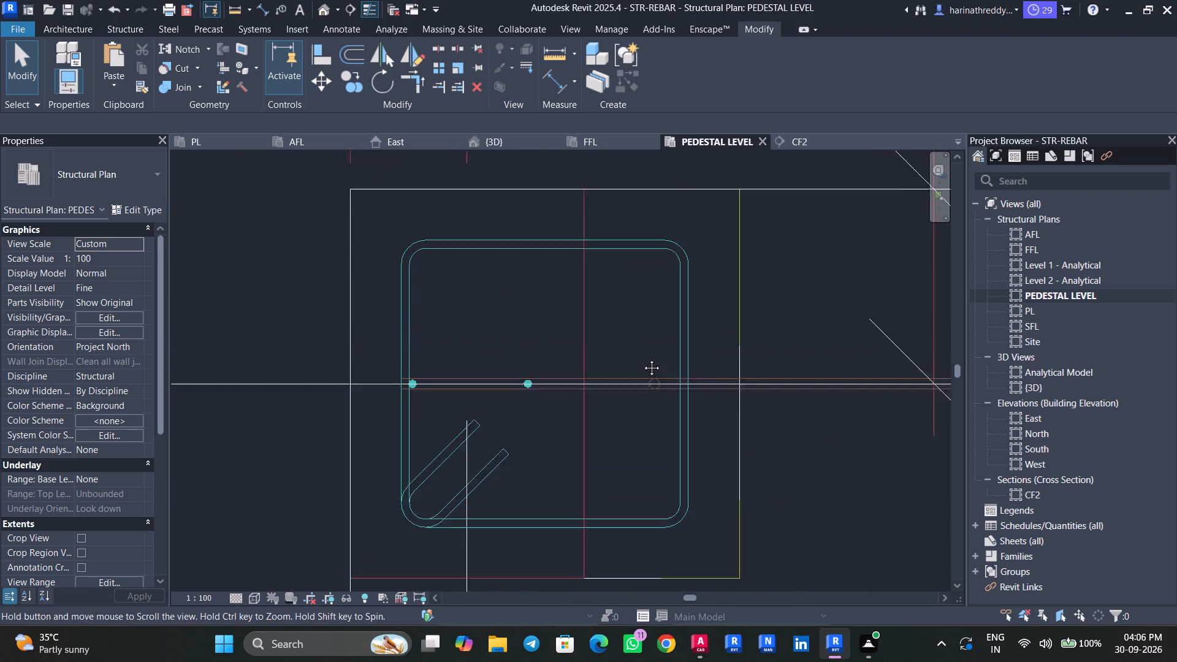
pyautogui.moveTo(642, 359); pyautogui.dragTo(642, 359, button='middle')
# Switch to AutoCAD and check the C1 section and vertical steel in the column details table.
pyautogui.click(704, 637)
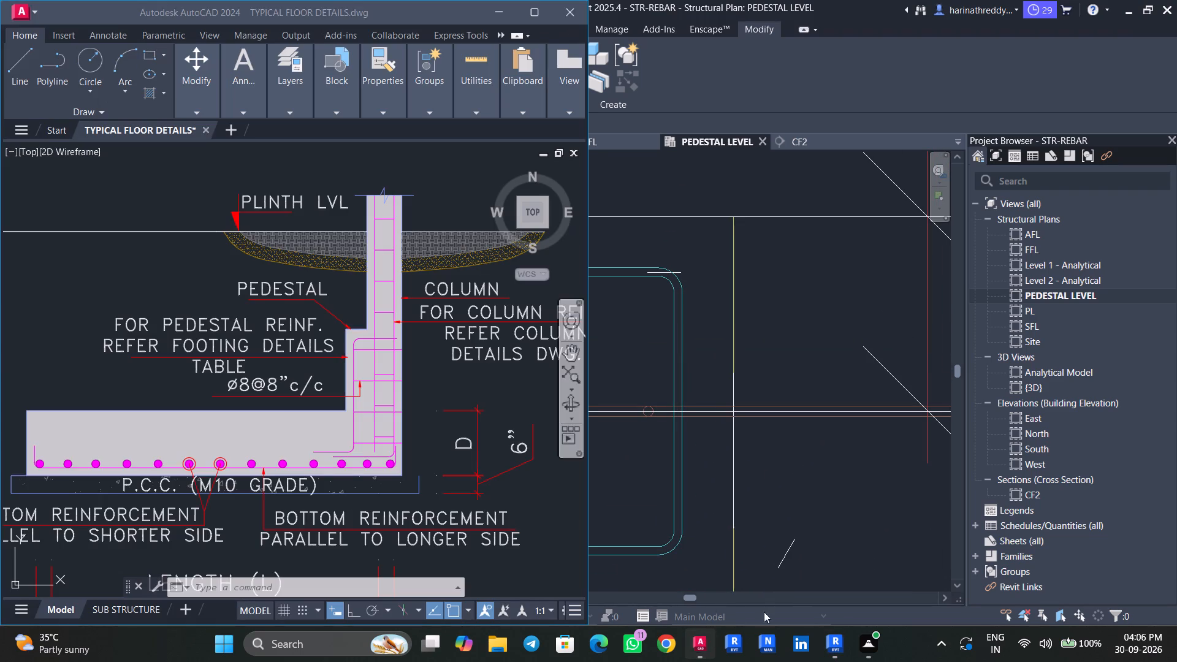
pyautogui.scroll(-4, 286, 442)
pyautogui.moveTo(261, 382); pyautogui.dragTo(117, 362, button='middle')
pyautogui.moveTo(387, 348); pyautogui.dragTo(283, 384, button='middle')
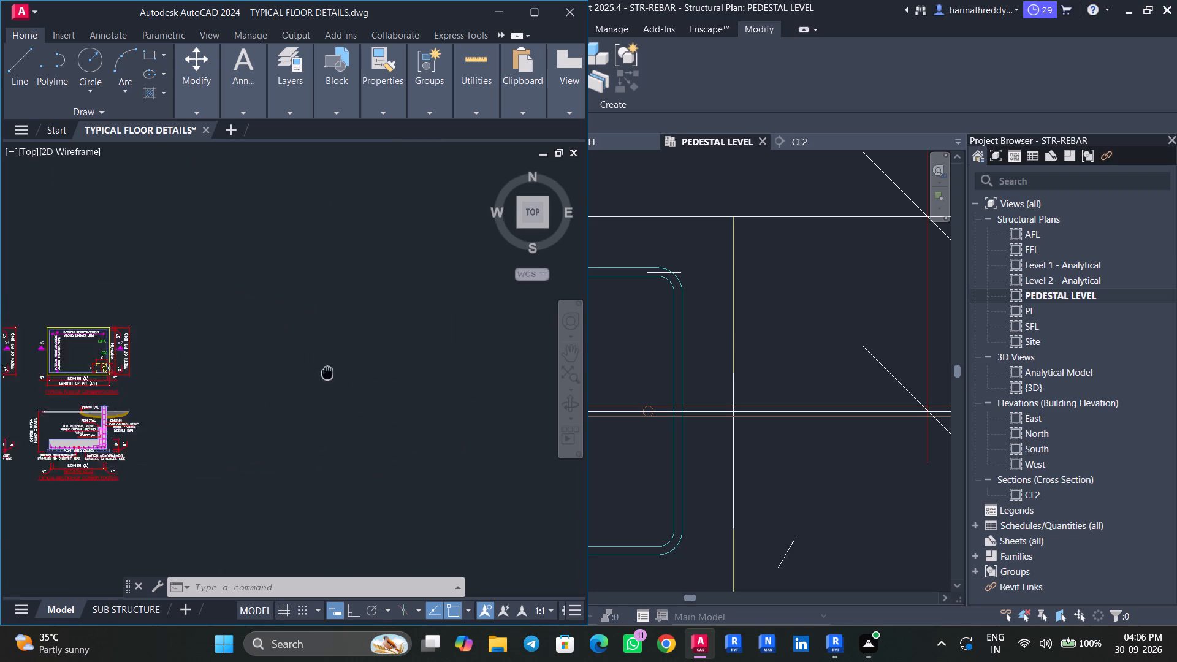
pyautogui.moveTo(283, 384); pyautogui.dragTo(194, 406, button='middle')
pyautogui.scroll(-2, 205, 395)
pyautogui.moveTo(280, 377); pyautogui.dragTo(210, 402, button='middle')
pyautogui.moveTo(360, 347); pyautogui.dragTo(196, 454, button='middle')
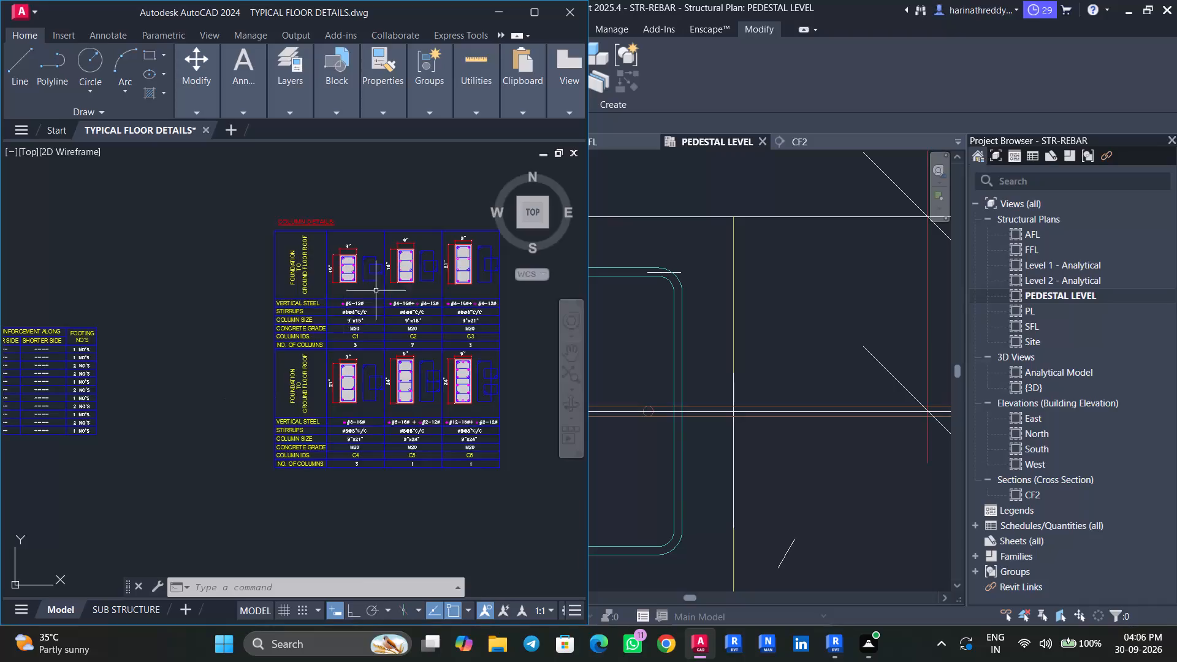
pyautogui.scroll(2, 353, 264)
pyautogui.moveTo(333, 310); pyautogui.dragTo(312, 368, button='middle')
pyautogui.scroll(2, 318, 354)
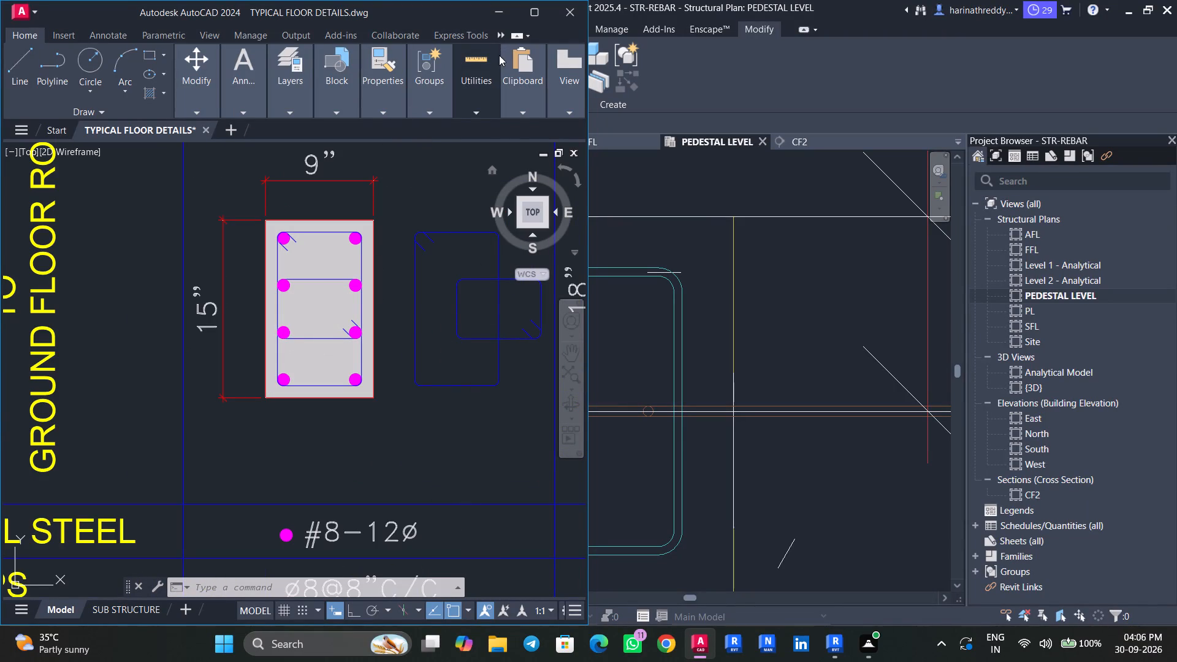
# Back in Revit, change both vertical H8 bars in the C1 column to rebar type H12.
pyautogui.click(507, 14)
pyautogui.press('Escape')
pyautogui.click(406, 411)
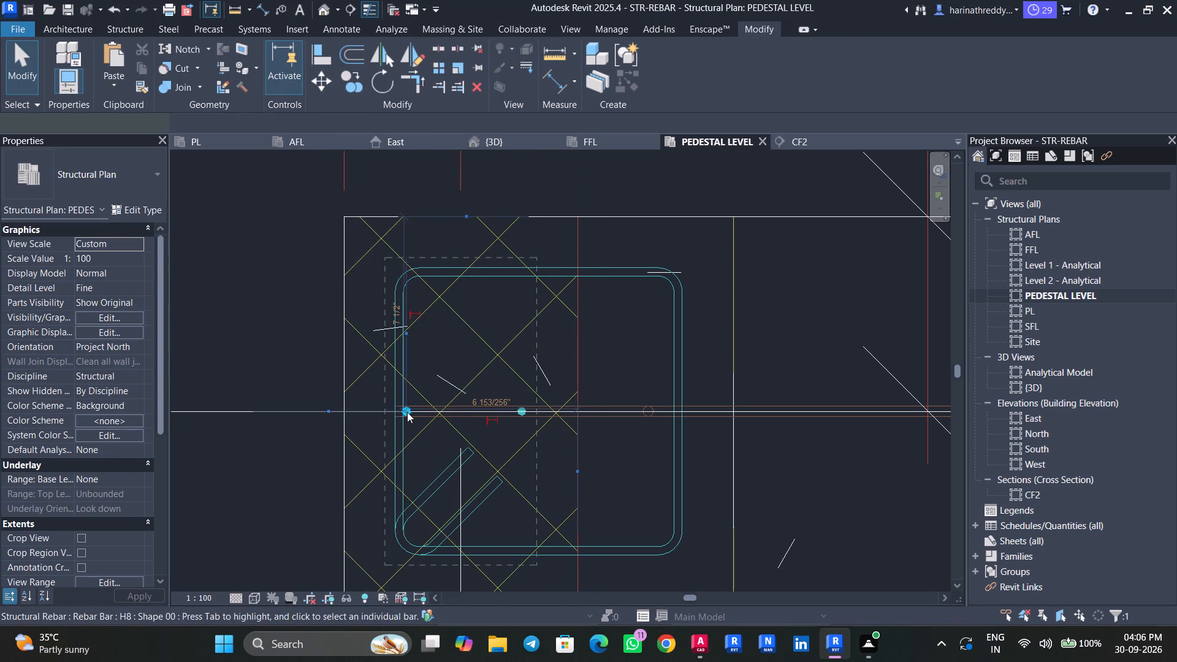
pyautogui.scroll(5, 522, 412)
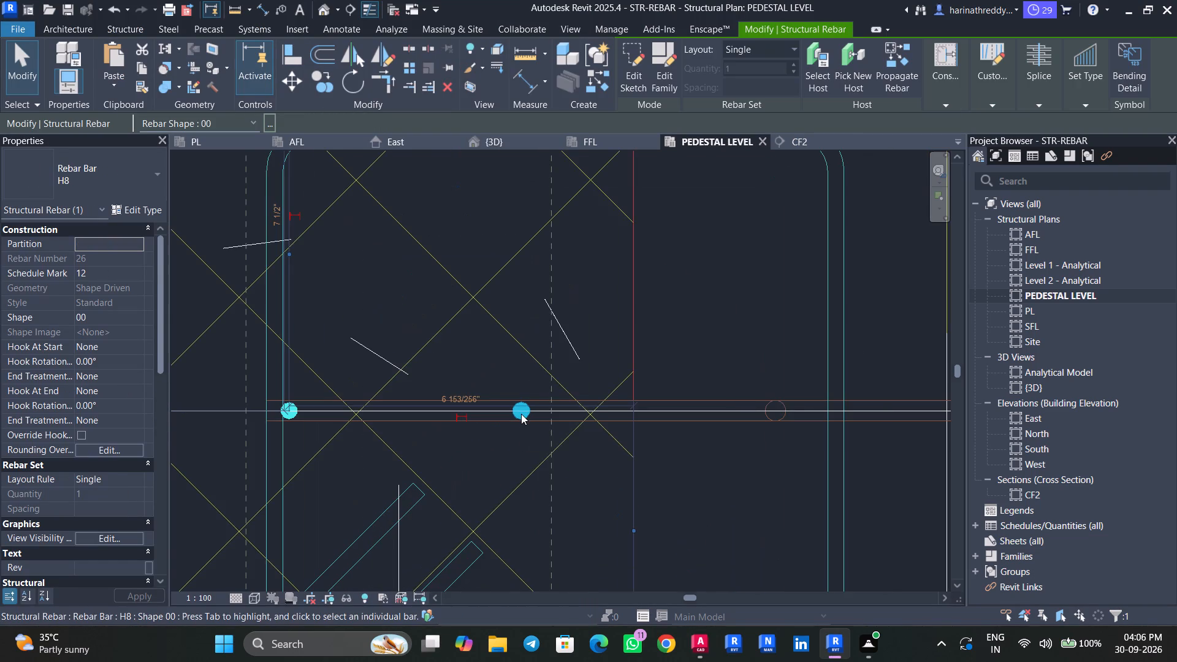
pyautogui.keyDown('ctrl'); pyautogui.click(521, 414); pyautogui.keyUp('ctrl')
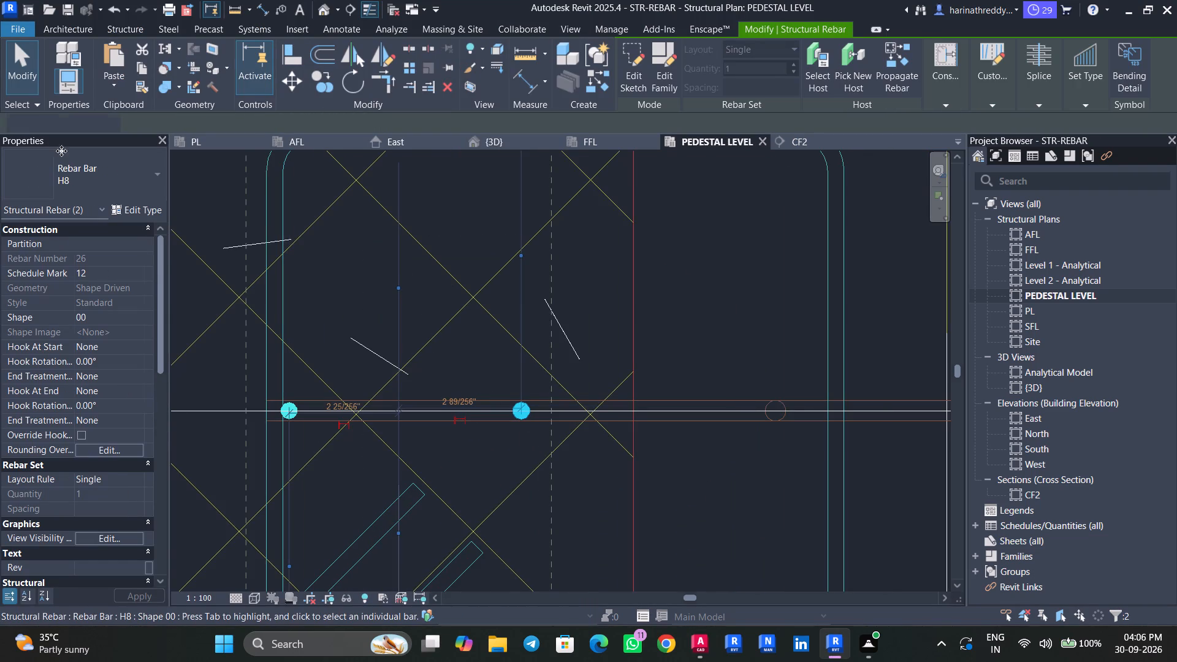
pyautogui.click(71, 144)
pyautogui.click(83, 181)
pyautogui.click(74, 309)
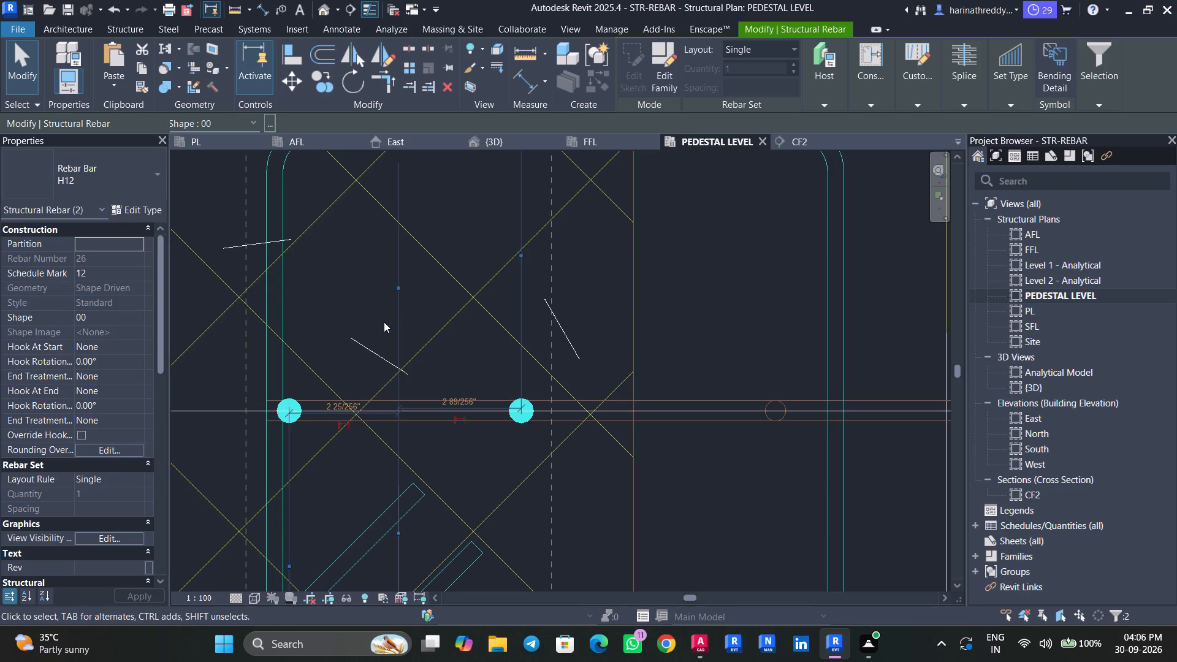
pyautogui.press('Escape')
pyautogui.press('Escape')
pyautogui.press('Escape')
# Select the C1 column, then review the C1 and C2 bar layouts in AutoCAD's column details table.
pyautogui.scroll(-5, 382, 362)
pyautogui.click(508, 307)
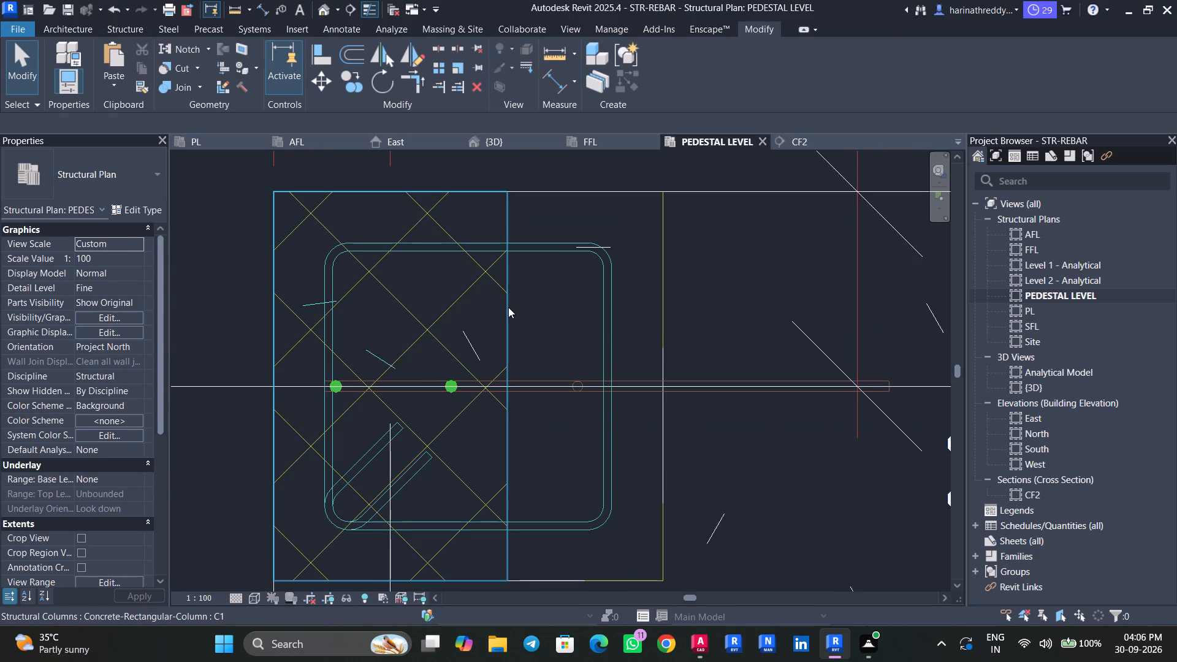
pyautogui.moveTo(444, 331); pyautogui.dragTo(464, 305, button='middle')
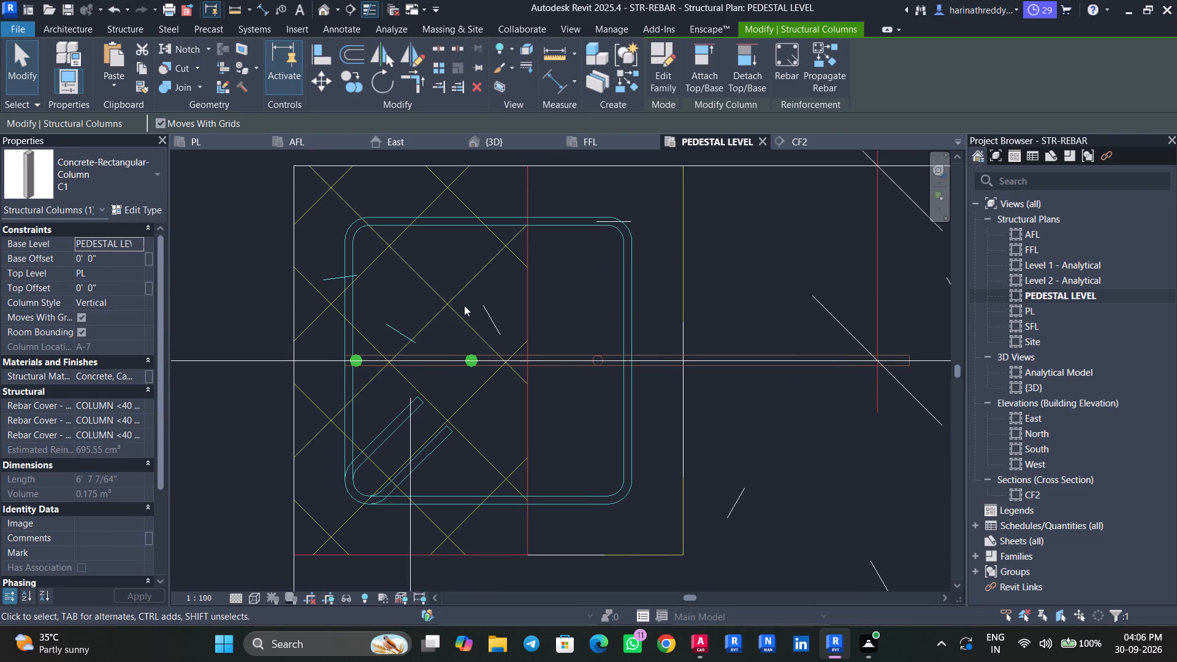
pyautogui.click(699, 636)
pyautogui.scroll(-2, 386, 402)
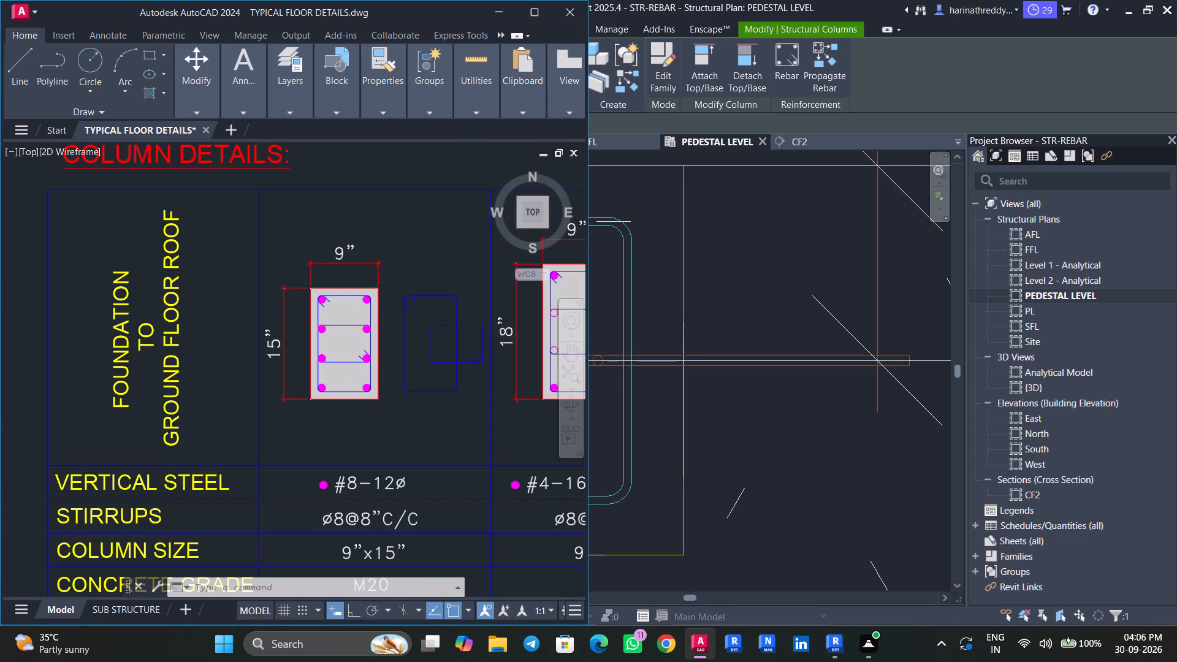
pyautogui.moveTo(386, 402); pyautogui.dragTo(392, 381, button='middle')
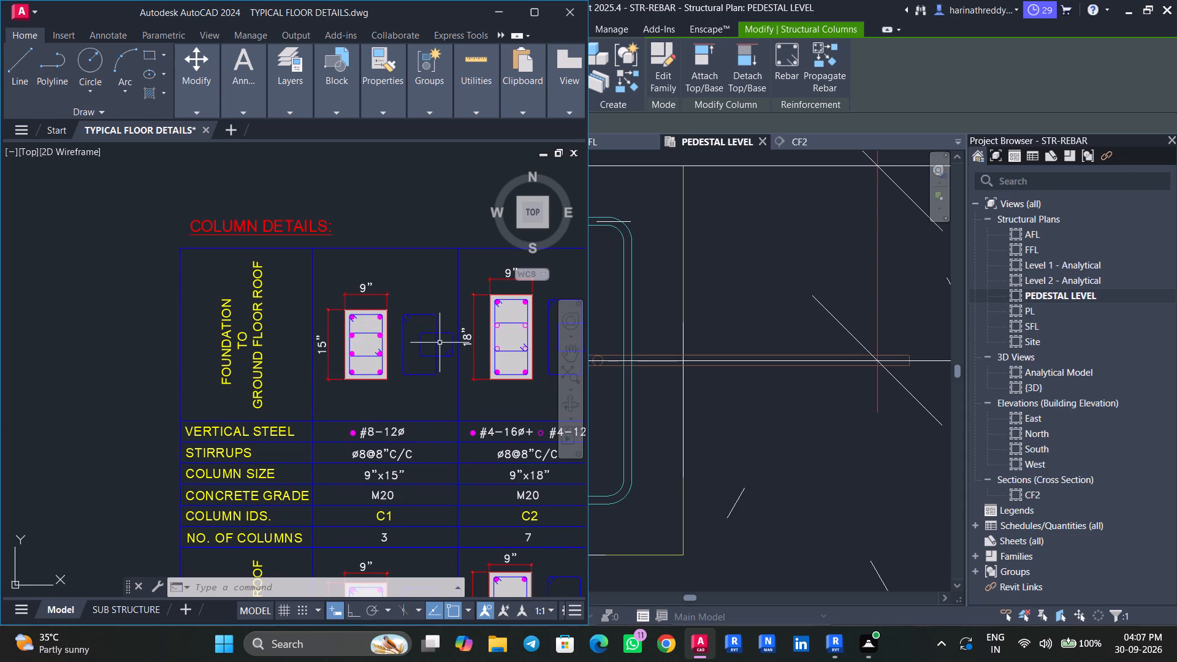
pyautogui.scroll(-1, 430, 383)
pyautogui.moveTo(425, 387); pyautogui.dragTo(394, 381, button='middle')
pyautogui.scroll(1, 440, 370)
pyautogui.moveTo(441, 374); pyautogui.dragTo(432, 377, button='middle')
pyautogui.scroll(1, 435, 376)
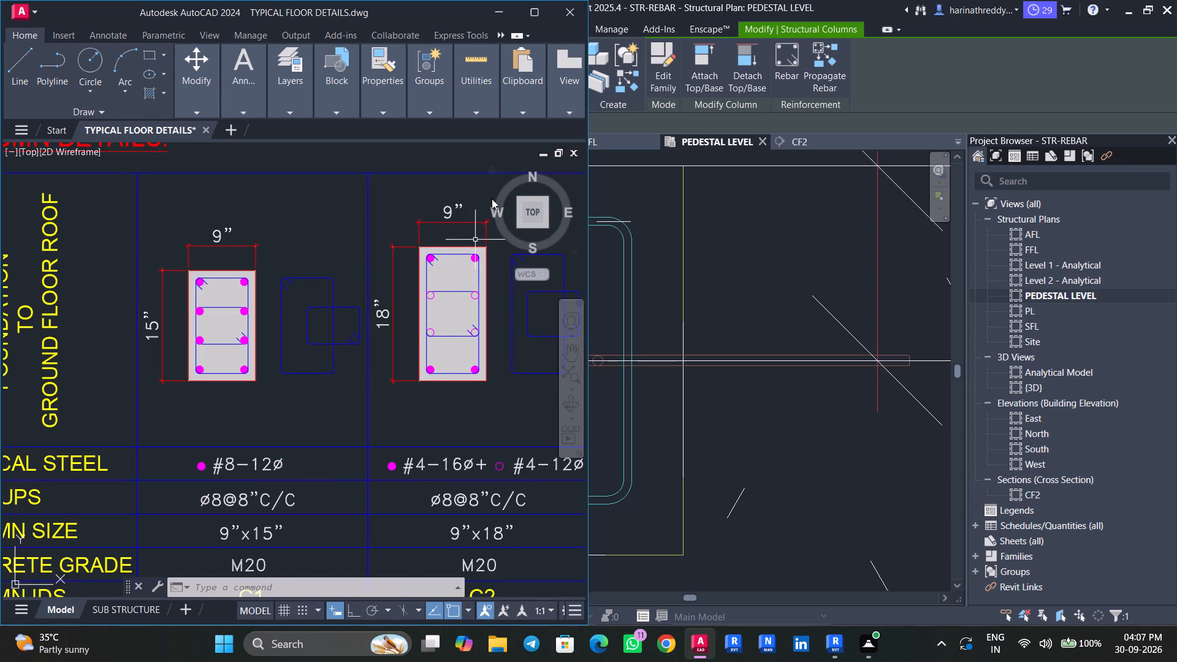
# Return to Revit and examine the C1 and C2 columns with their footings CF2 and SF3 in plan.
pyautogui.click(507, 21)
pyautogui.scroll(-7, 541, 348)
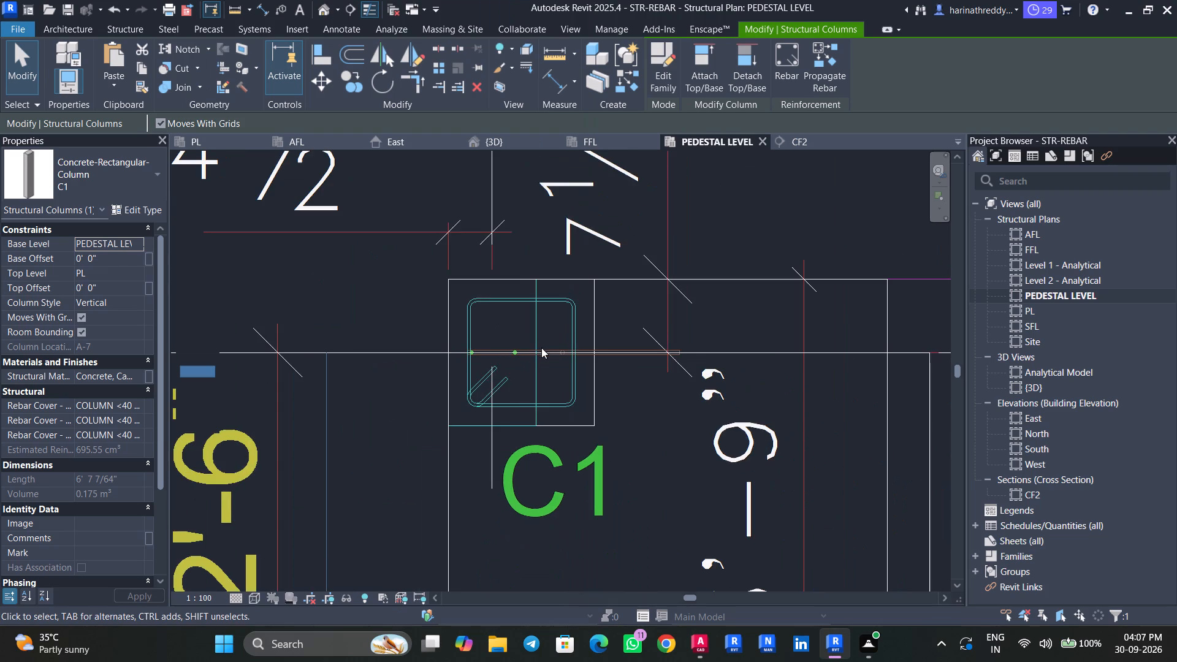
pyautogui.scroll(-6, 657, 424)
pyautogui.moveTo(647, 420); pyautogui.dragTo(521, 386, button='middle')
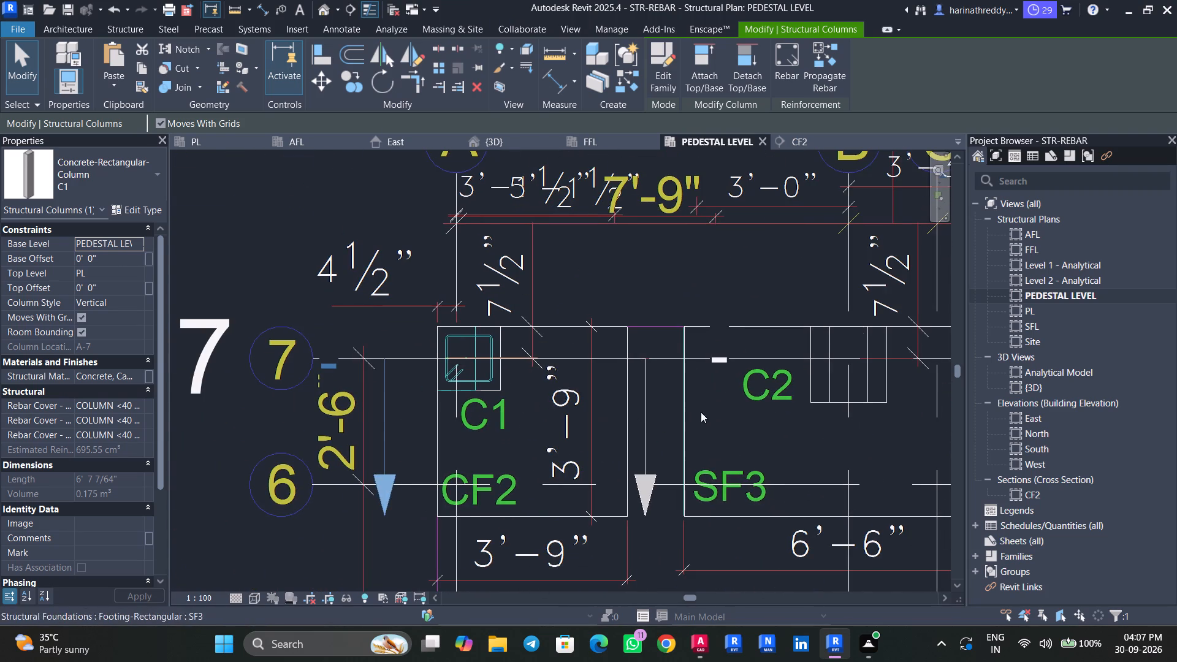
pyautogui.moveTo(750, 416); pyautogui.dragTo(512, 416, button='middle')
pyautogui.scroll(-3, 511, 414)
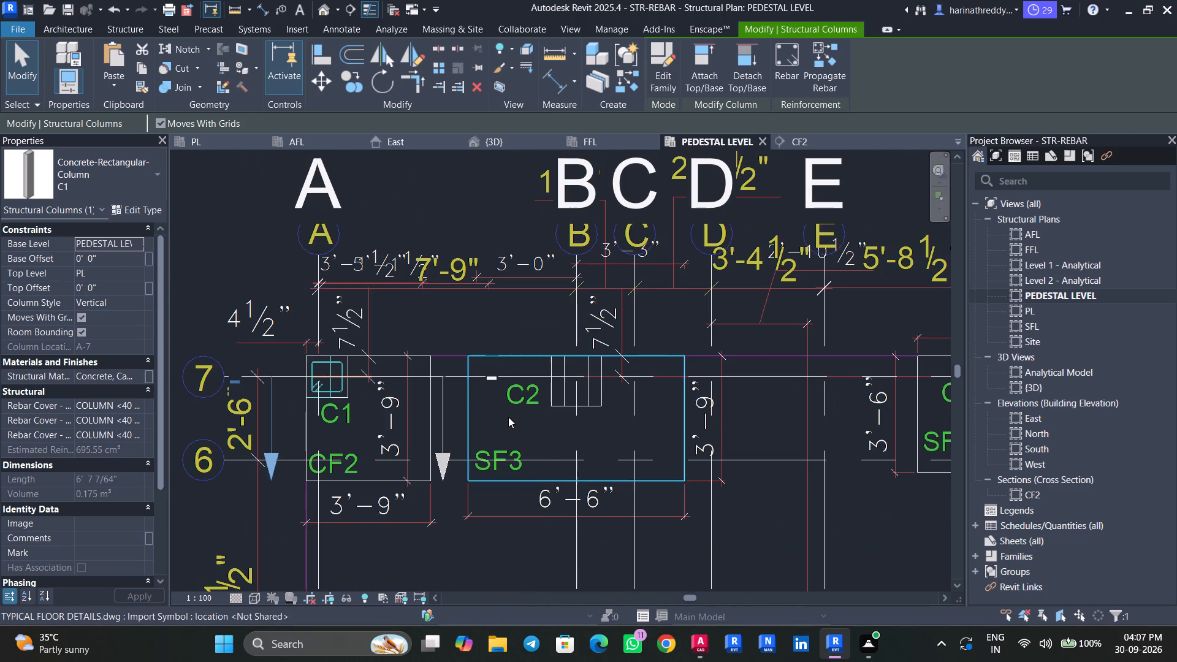
pyautogui.moveTo(409, 440); pyautogui.dragTo(531, 406, button='middle')
pyautogui.scroll(3, 436, 360)
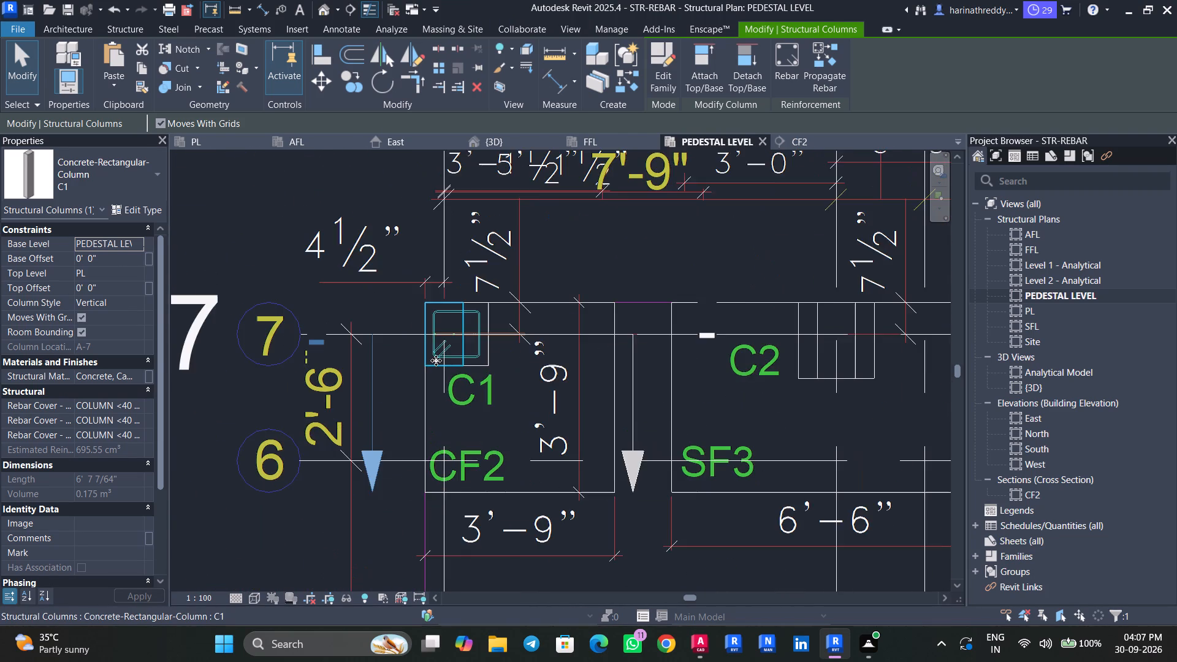
pyautogui.scroll(5, 436, 360)
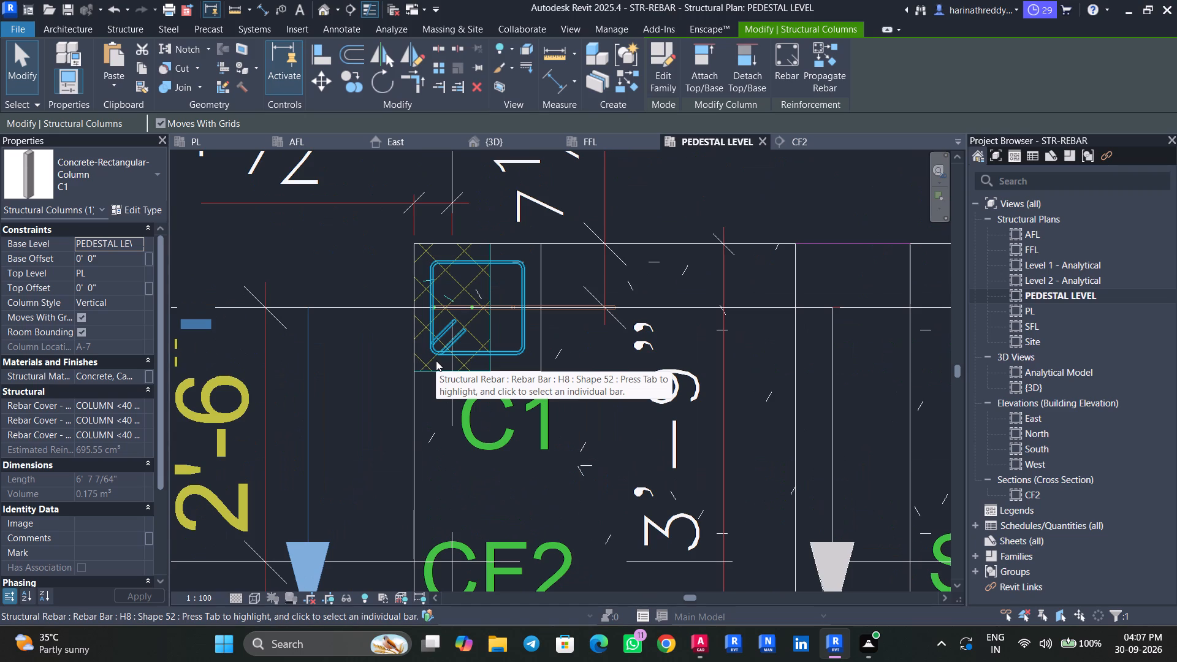
pyautogui.scroll(3, 436, 360)
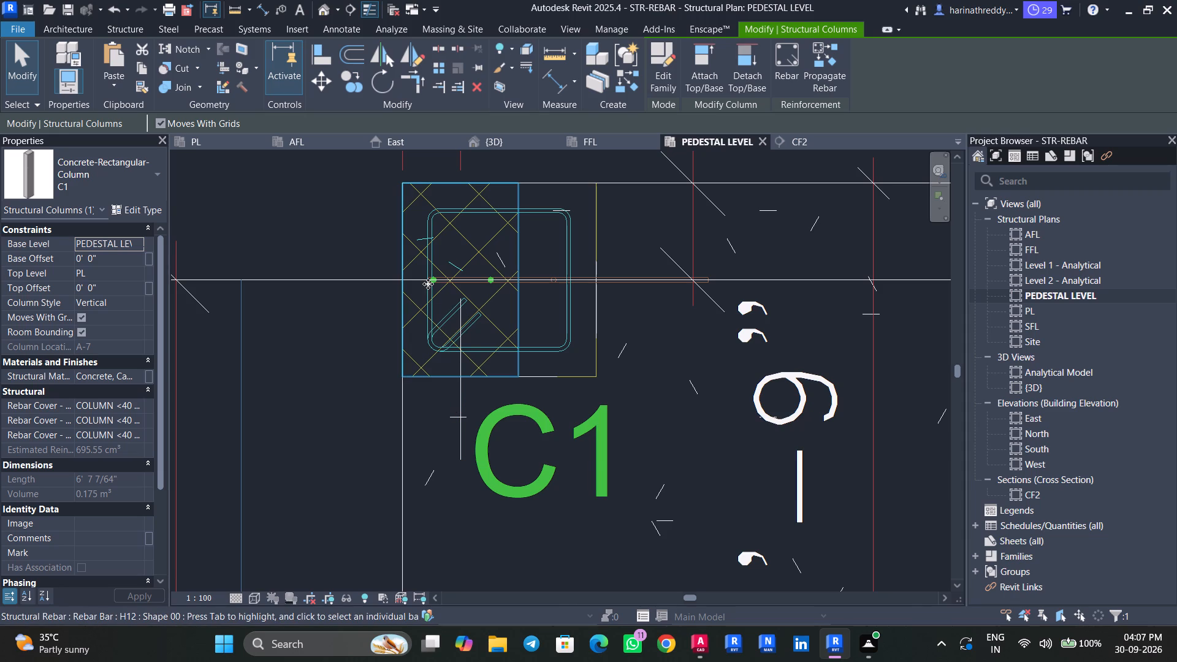
pyautogui.scroll(2, 428, 284)
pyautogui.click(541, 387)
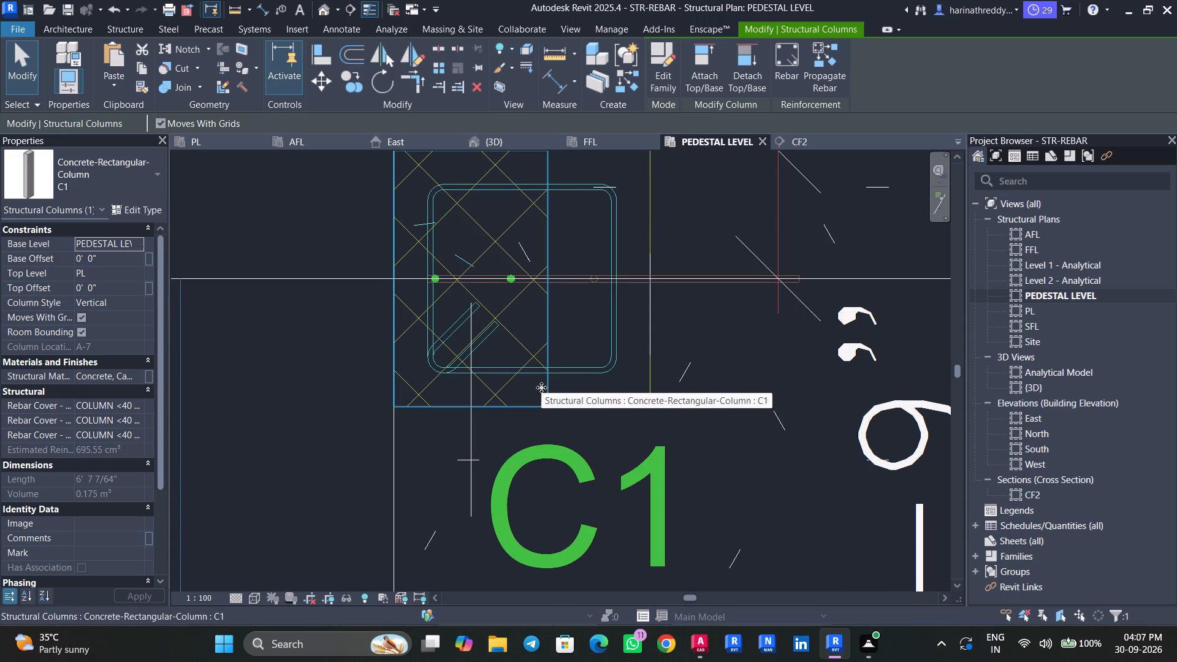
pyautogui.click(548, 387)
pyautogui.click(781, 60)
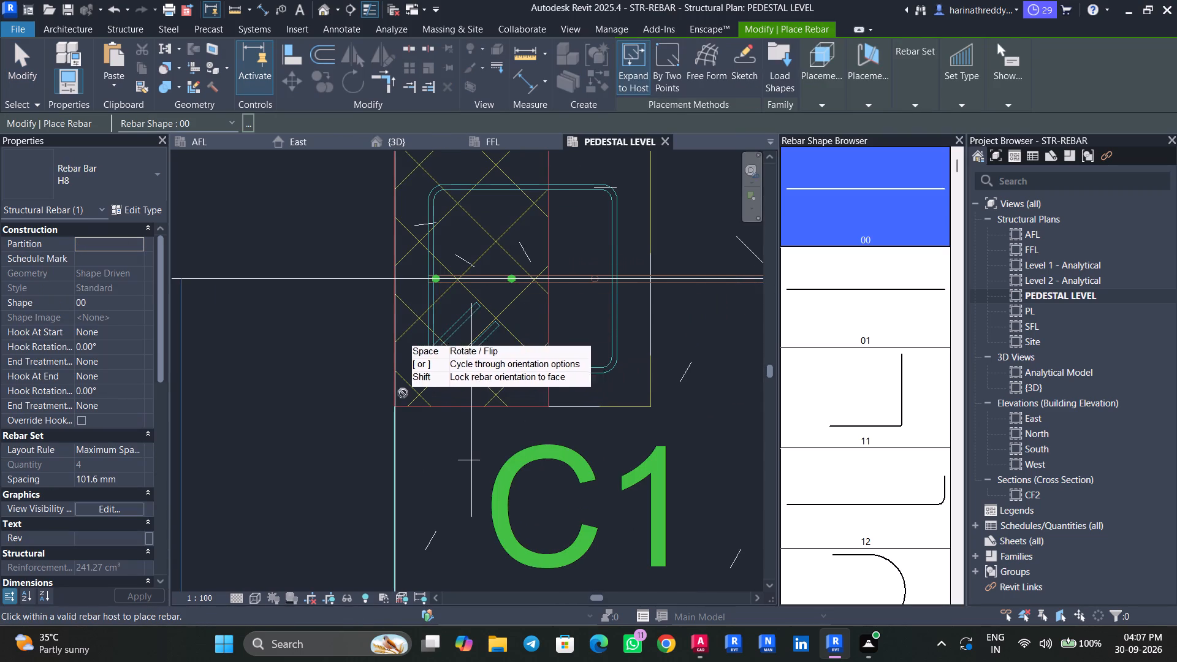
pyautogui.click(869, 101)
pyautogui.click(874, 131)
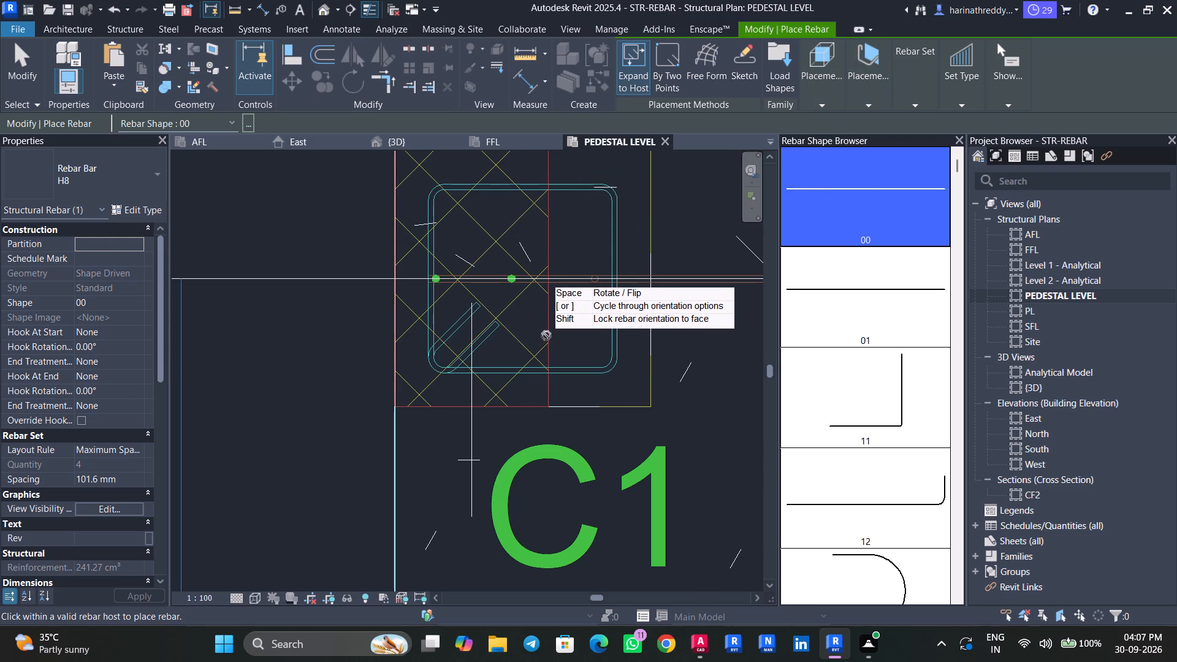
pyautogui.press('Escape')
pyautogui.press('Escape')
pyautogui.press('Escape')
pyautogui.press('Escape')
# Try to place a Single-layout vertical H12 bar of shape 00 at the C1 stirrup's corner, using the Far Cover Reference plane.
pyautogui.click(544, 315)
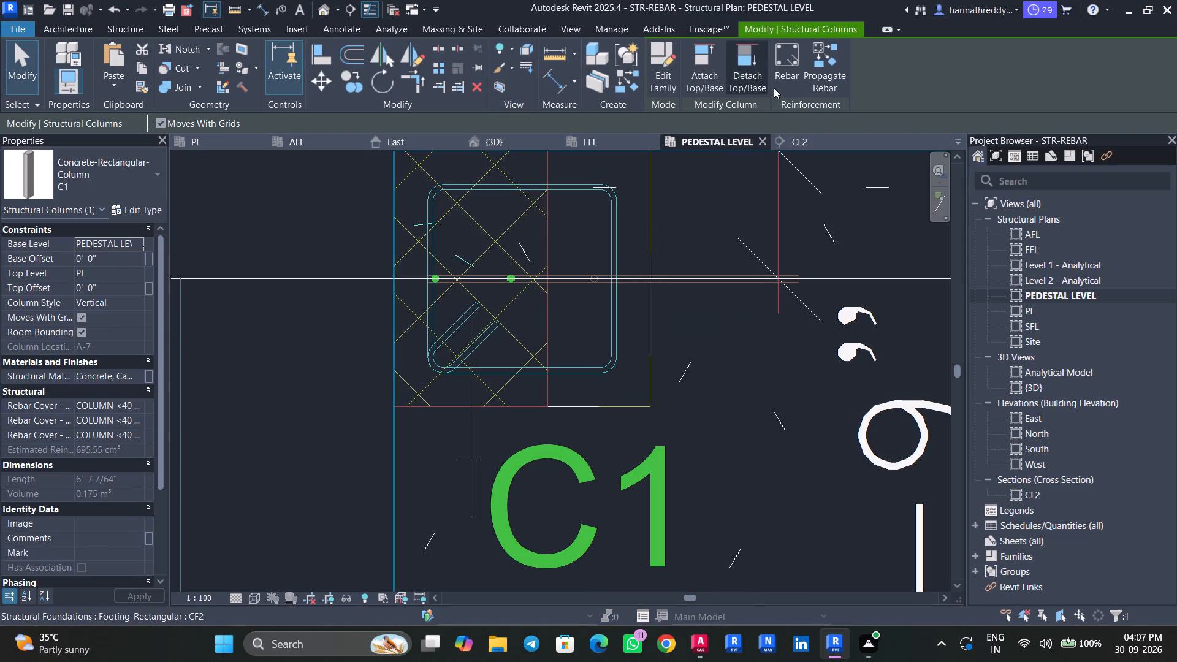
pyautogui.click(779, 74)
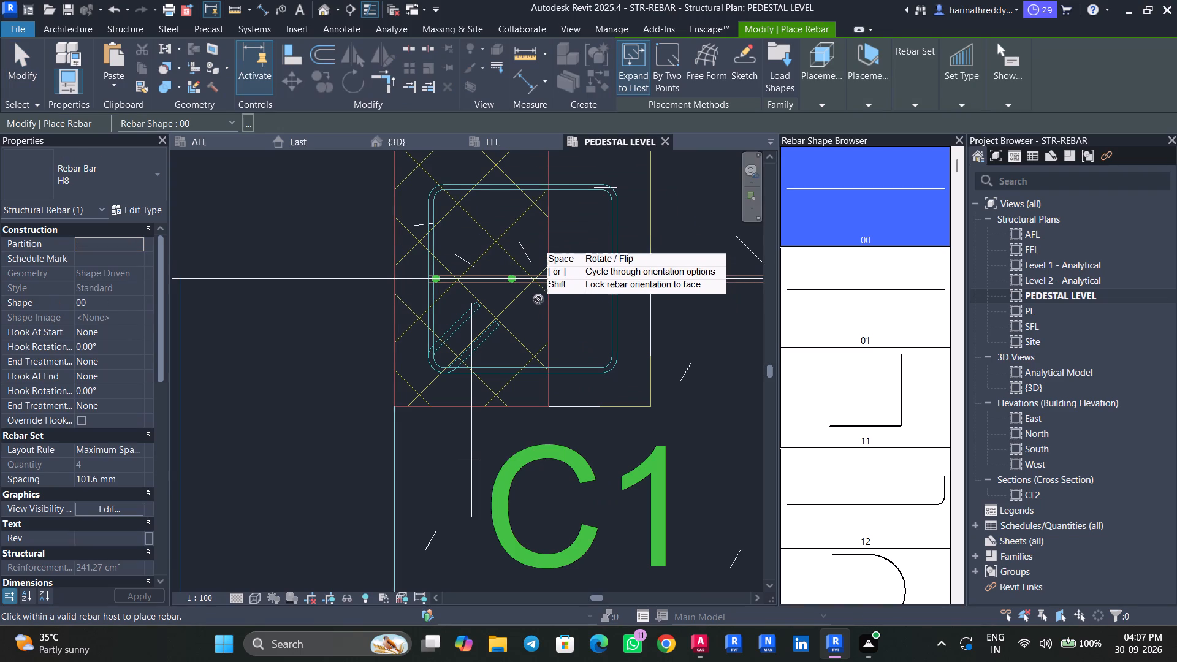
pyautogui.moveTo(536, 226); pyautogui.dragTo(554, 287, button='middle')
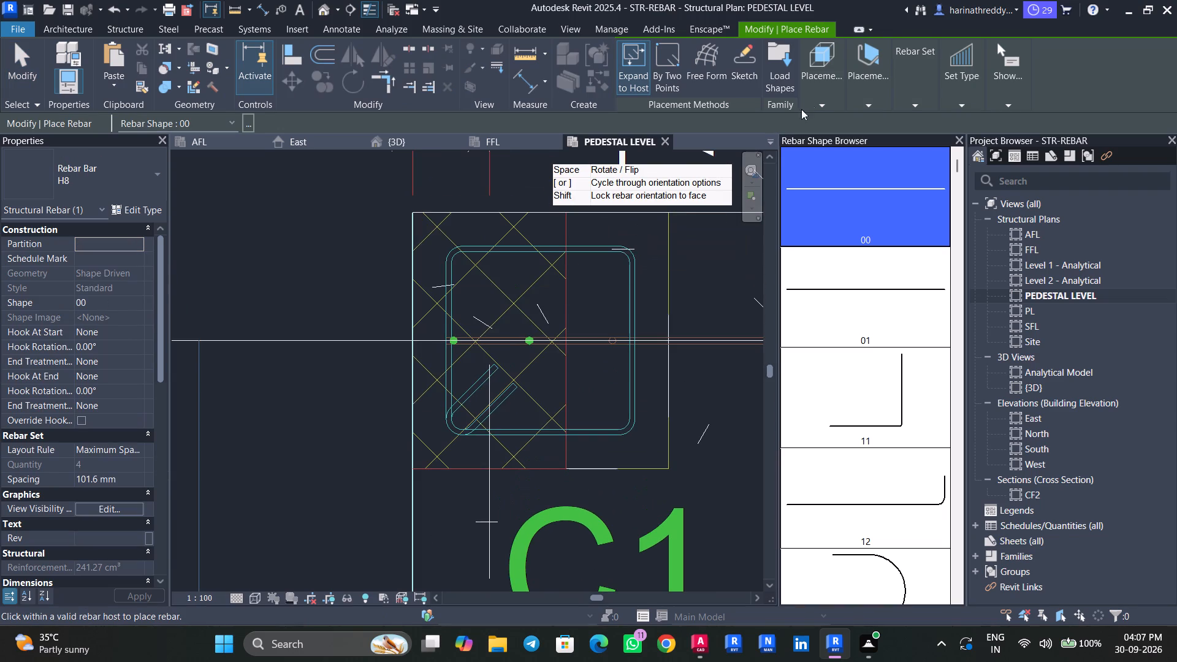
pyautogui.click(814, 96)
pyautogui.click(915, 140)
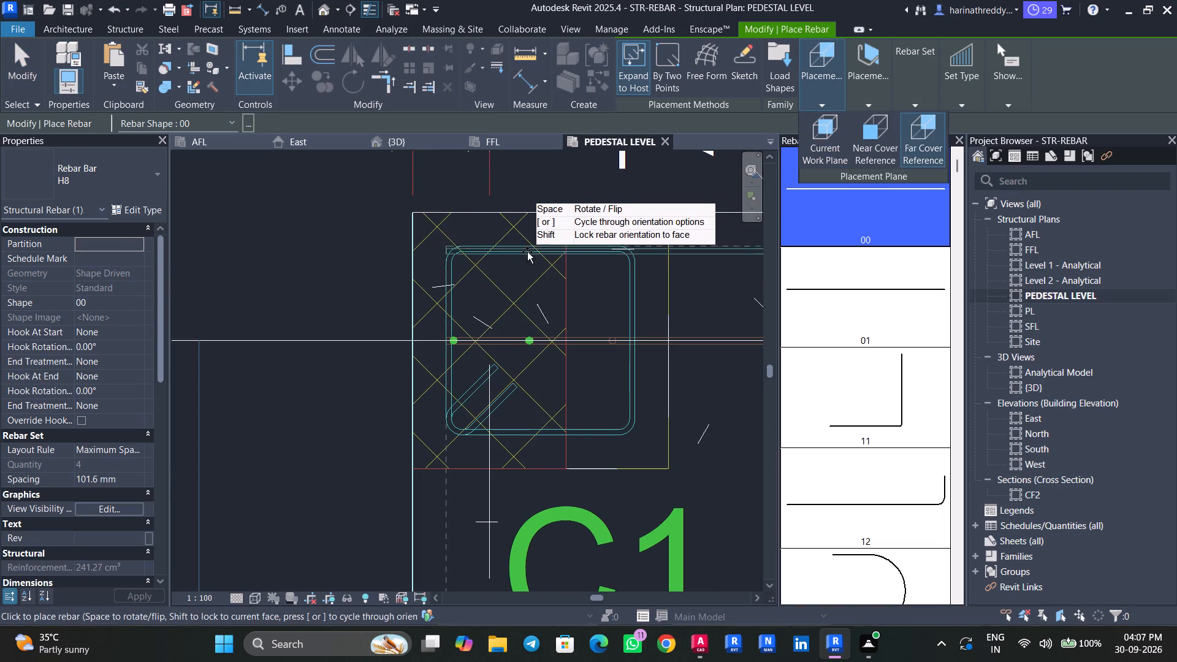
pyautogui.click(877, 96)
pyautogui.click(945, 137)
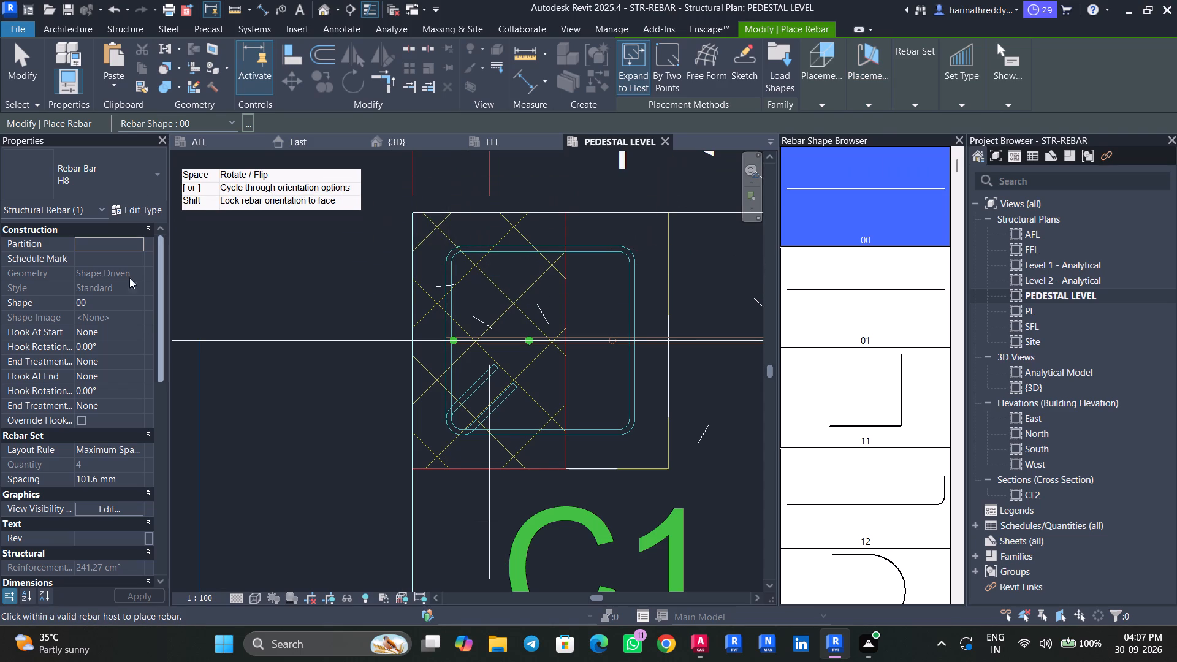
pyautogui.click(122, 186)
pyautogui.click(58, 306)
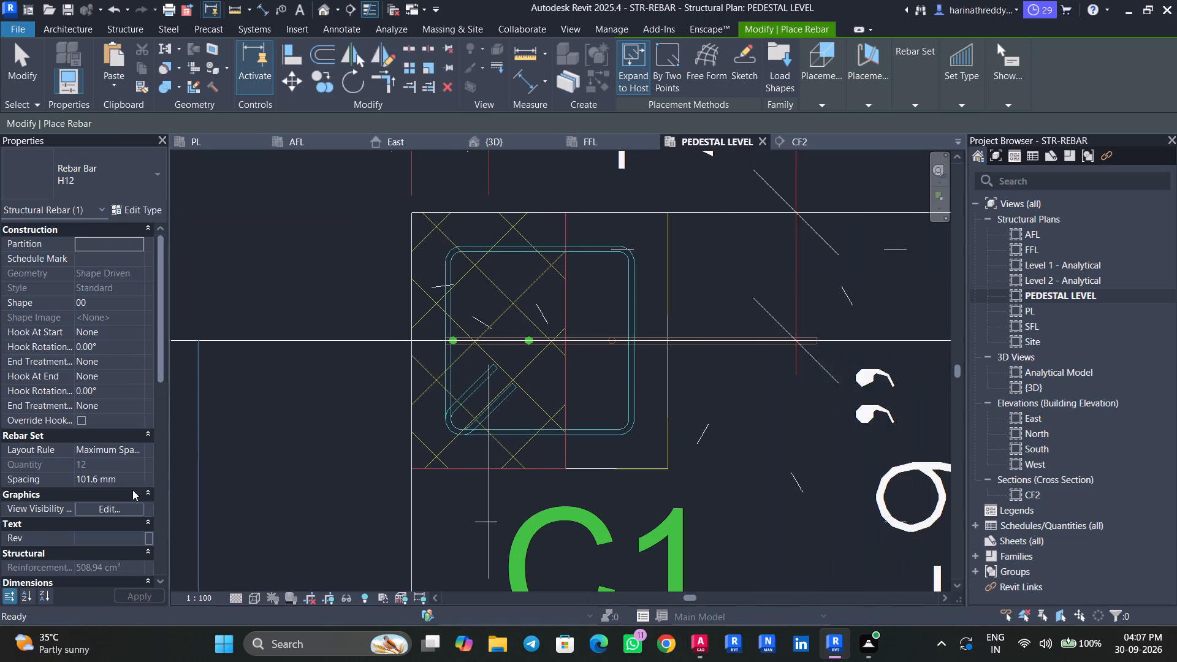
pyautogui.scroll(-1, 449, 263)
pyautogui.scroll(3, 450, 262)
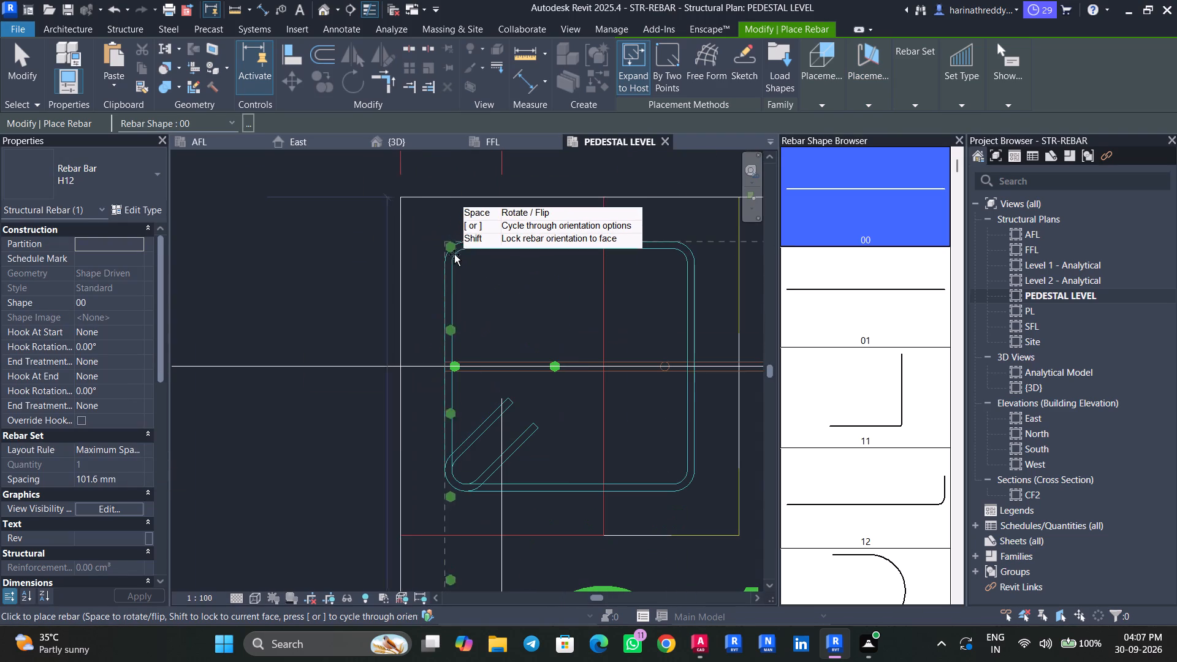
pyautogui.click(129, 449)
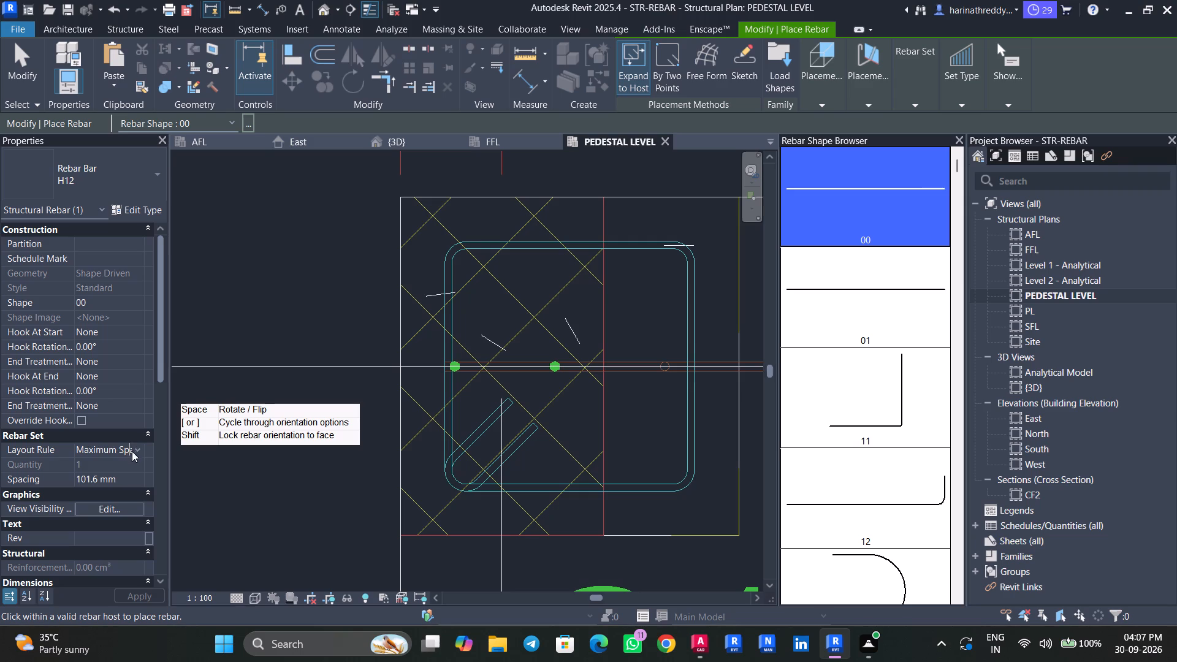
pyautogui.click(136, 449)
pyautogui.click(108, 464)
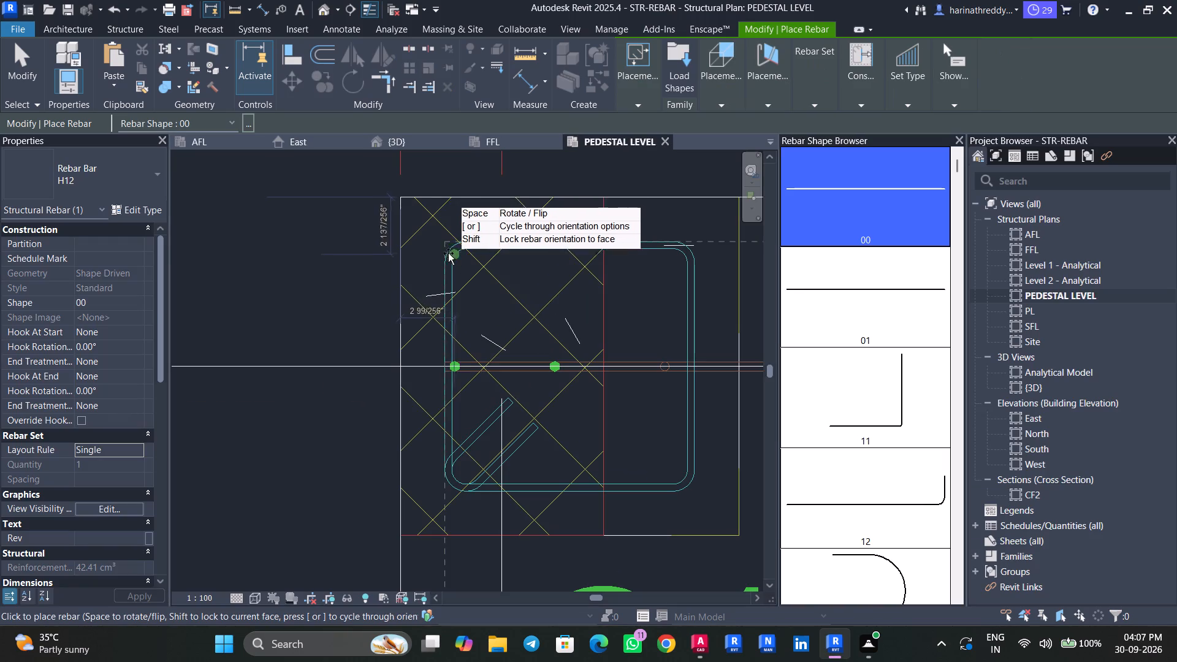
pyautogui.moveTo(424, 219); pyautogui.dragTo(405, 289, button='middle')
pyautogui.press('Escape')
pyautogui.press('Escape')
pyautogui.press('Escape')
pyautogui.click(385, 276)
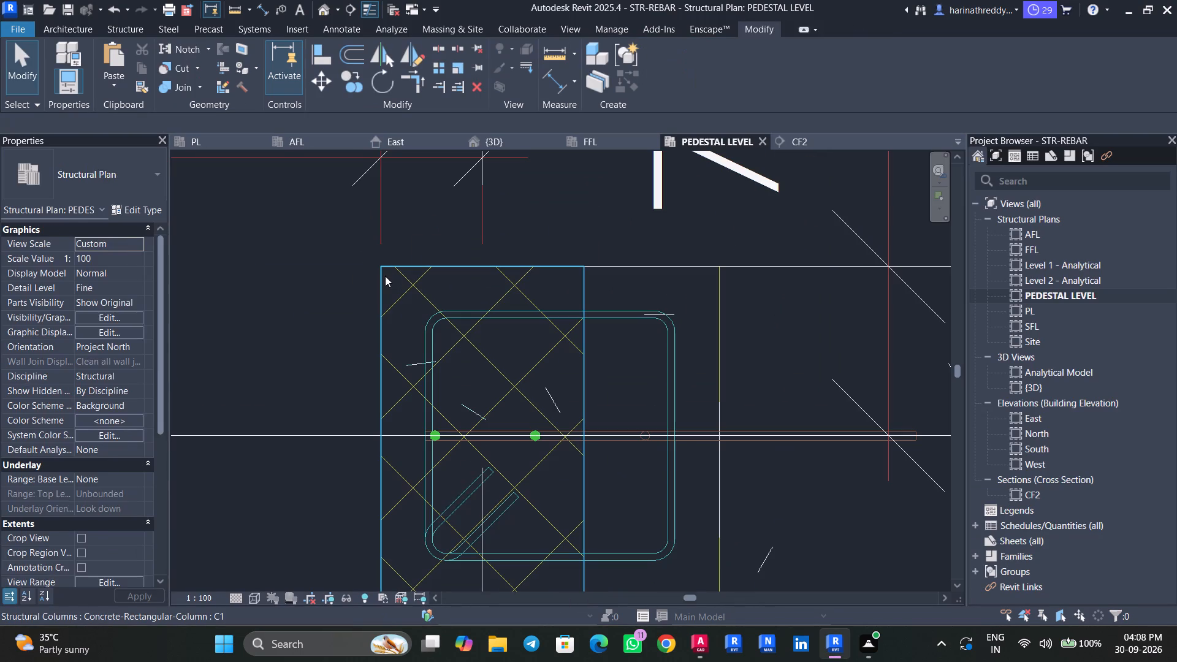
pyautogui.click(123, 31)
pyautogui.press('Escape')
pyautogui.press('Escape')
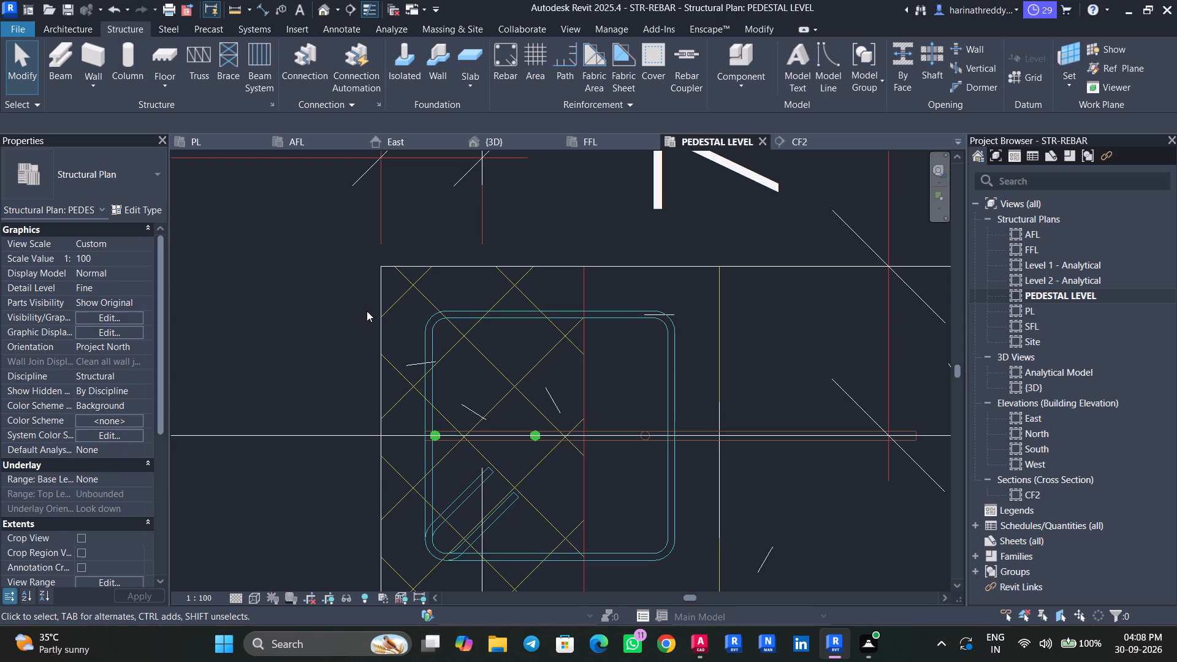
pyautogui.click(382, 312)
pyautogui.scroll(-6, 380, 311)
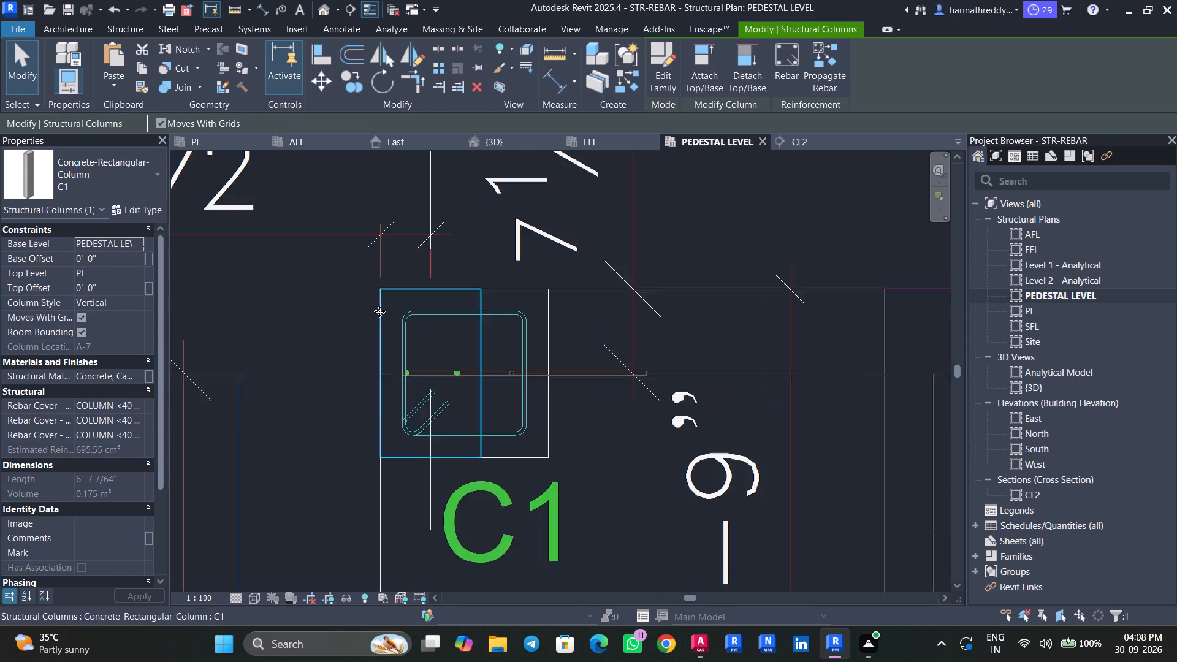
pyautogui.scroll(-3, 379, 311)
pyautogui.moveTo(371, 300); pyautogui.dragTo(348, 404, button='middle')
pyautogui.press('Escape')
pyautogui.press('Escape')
# Unload the TYPICAL FLOOR DETAILS.dwg link from the model.
pyautogui.scroll(-3, 324, 367)
pyautogui.scroll(1, 324, 367)
pyautogui.scroll(-1, 324, 367)
pyautogui.scroll(1, 324, 367)
pyautogui.scroll(-4, 324, 367)
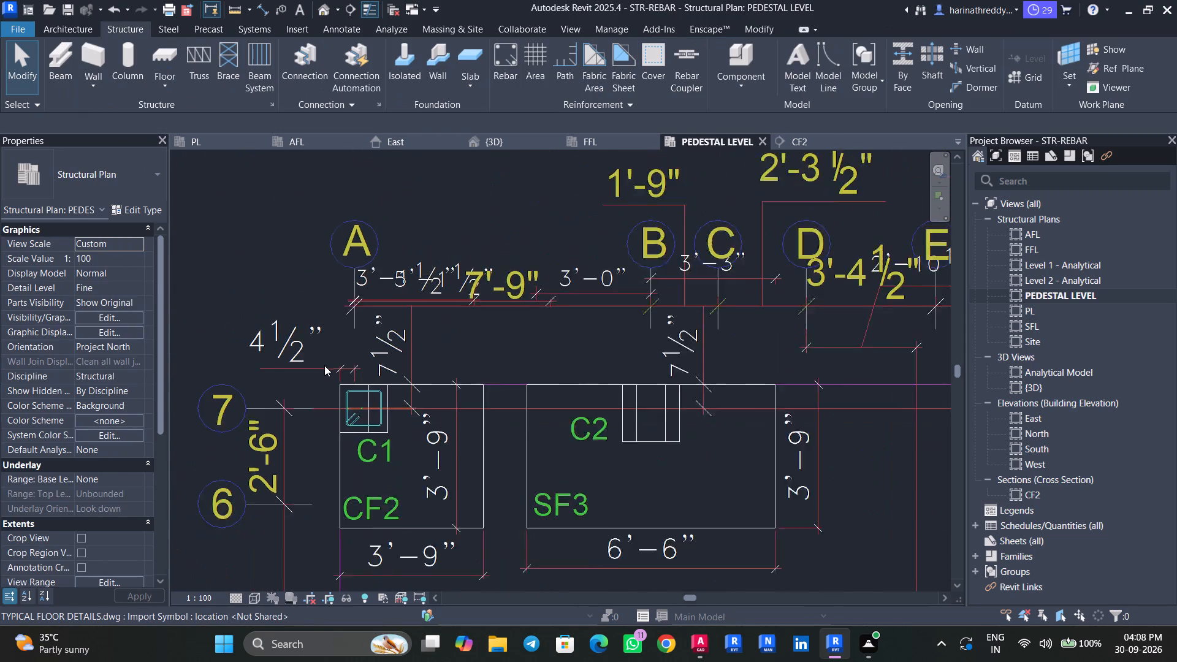
pyautogui.scroll(-11, 506, 347)
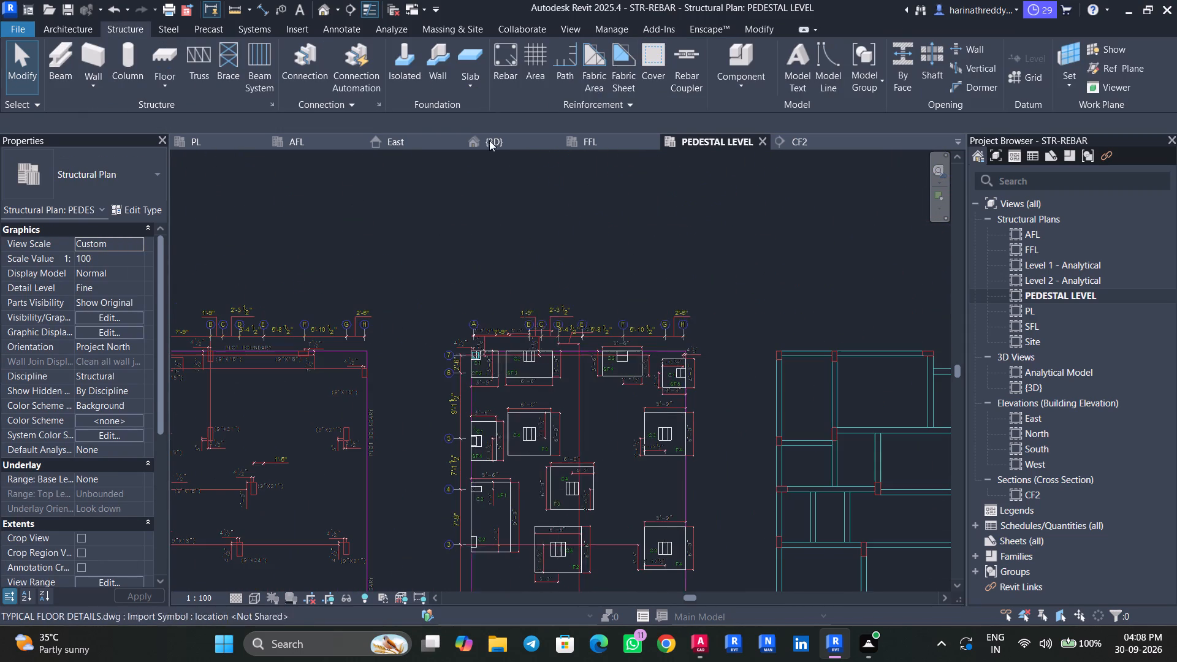
pyautogui.click(288, 32)
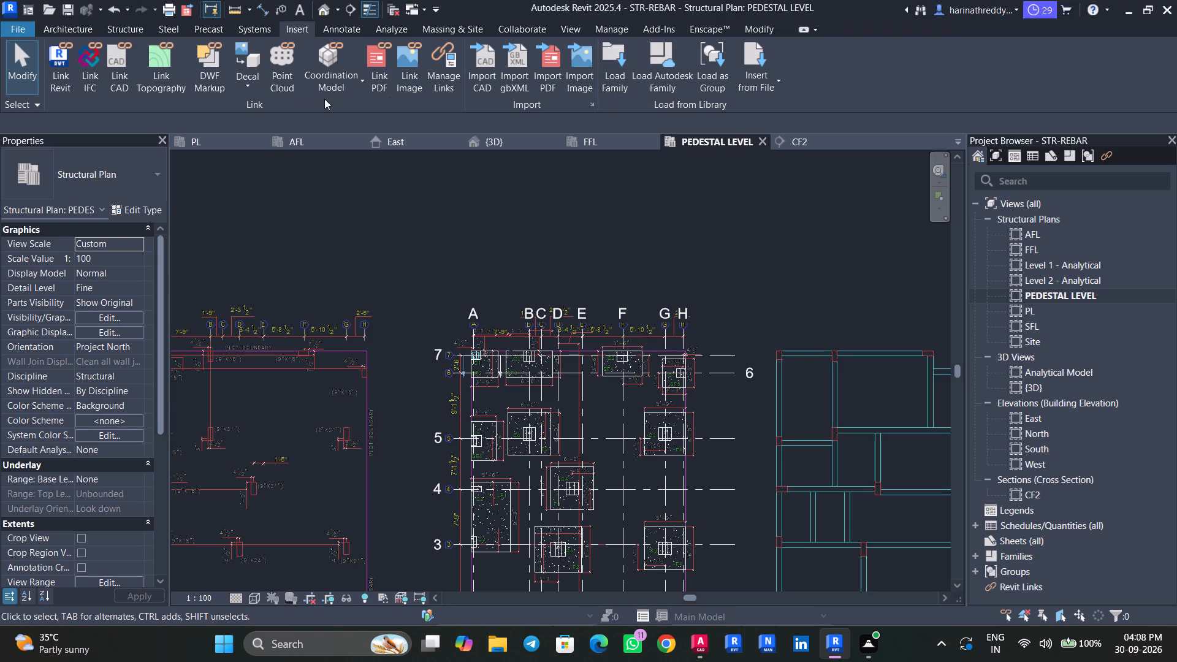
pyautogui.click(433, 89)
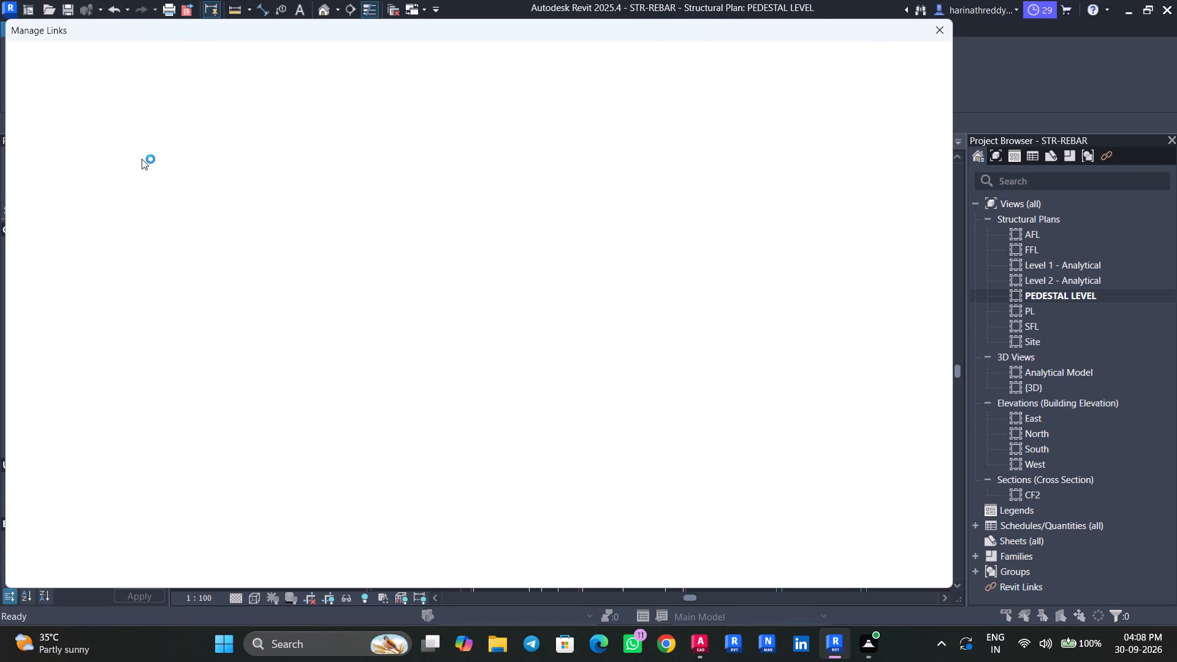
pyautogui.click(87, 158)
pyautogui.click(169, 88)
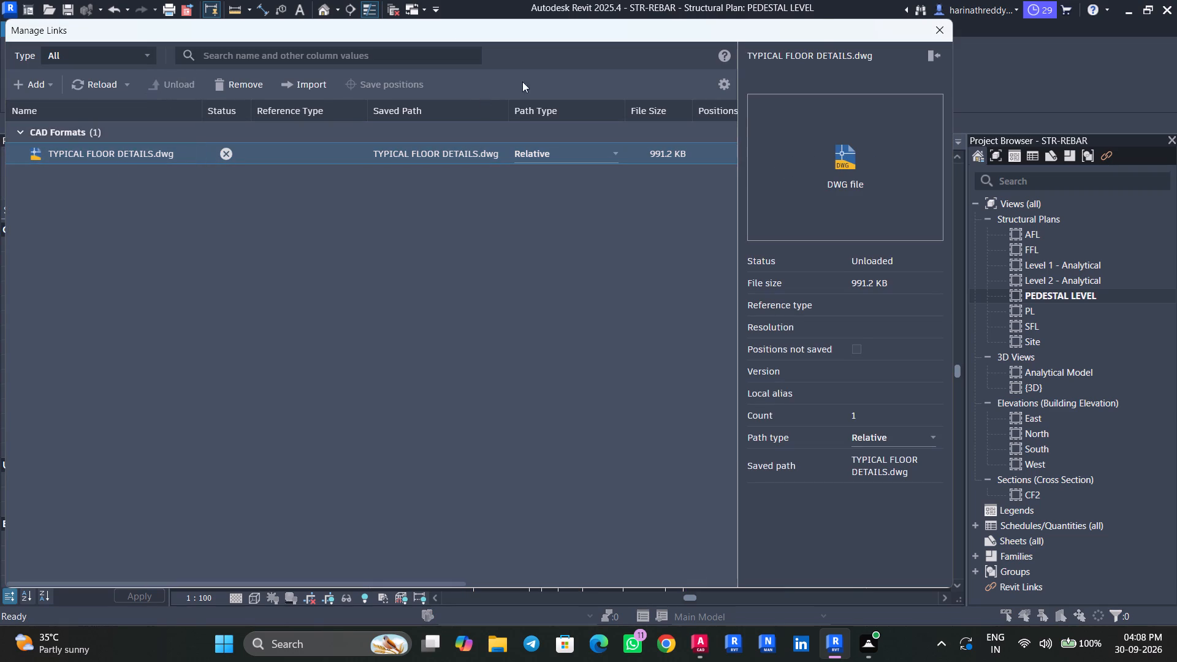
pyautogui.click(928, 31)
pyautogui.press('Escape')
pyautogui.press('Escape')
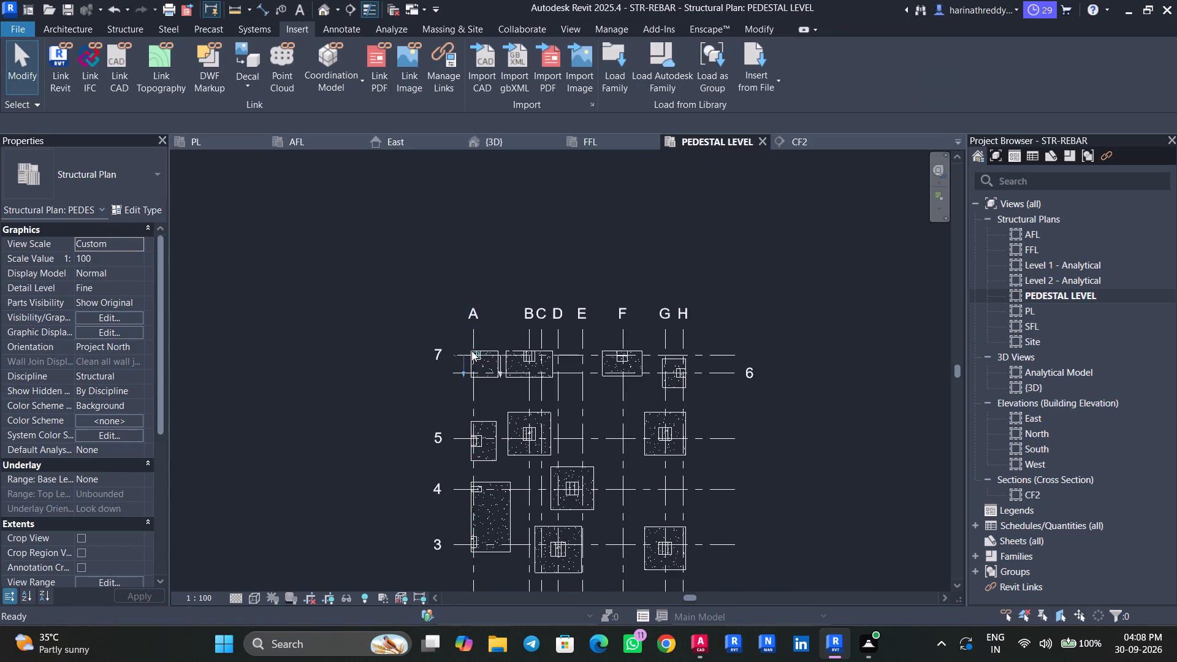
# Inspect the CF2 pedestal and the H8 shape 52 stirrup set at grid A-7 in plan.
pyautogui.scroll(20, 471, 351)
pyautogui.scroll(4, 562, 321)
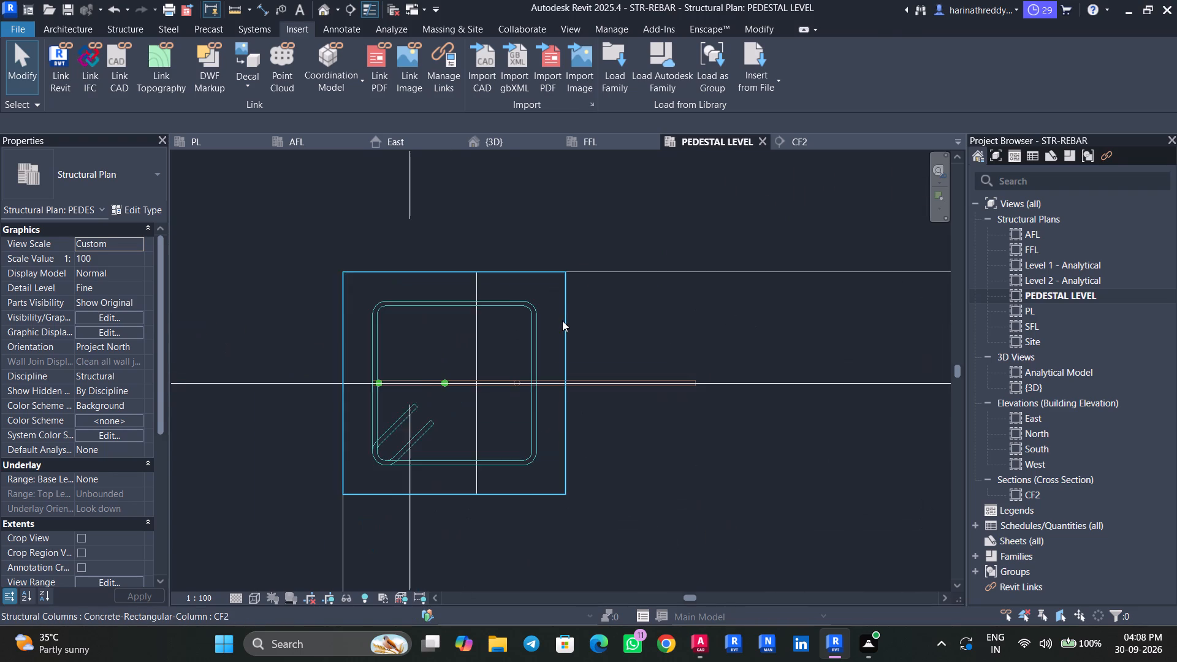
pyautogui.click(563, 318)
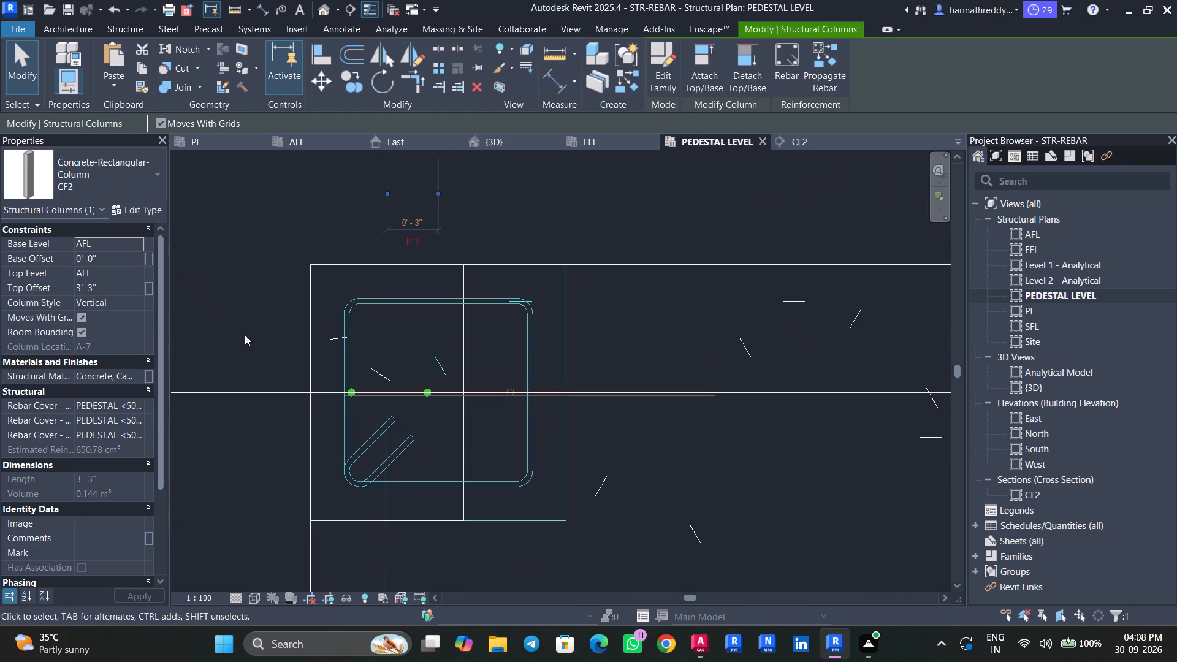
pyautogui.scroll(4, 272, 346)
pyautogui.press('Escape')
pyautogui.press('Escape')
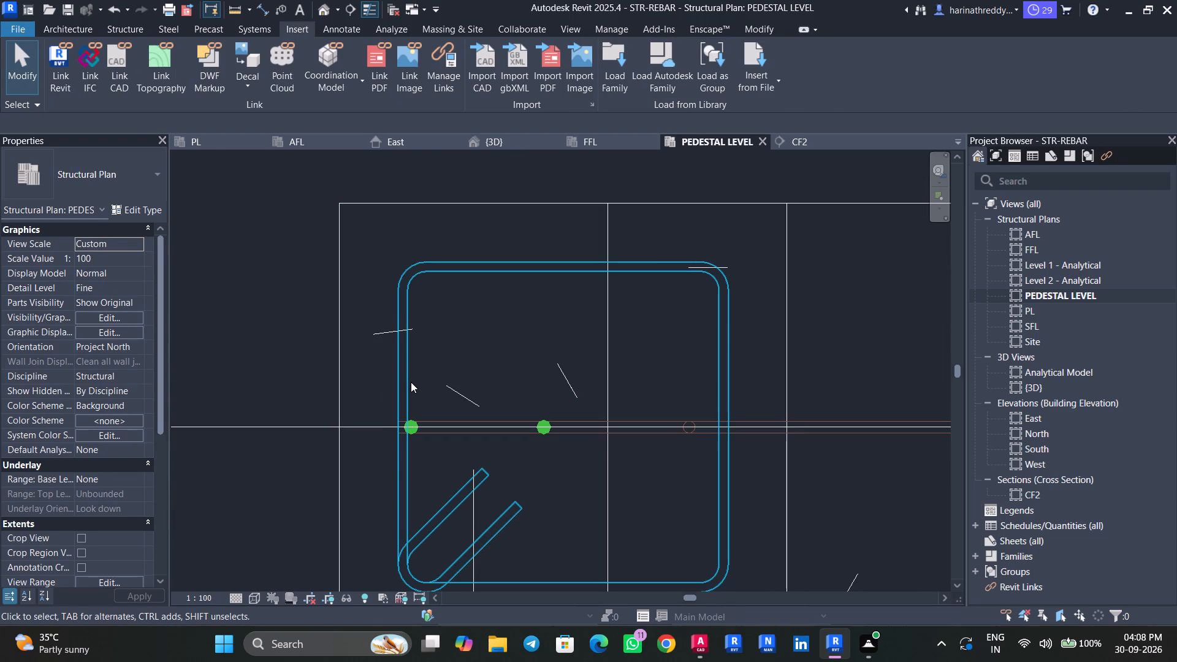
pyautogui.click(411, 382)
pyautogui.scroll(-6, 411, 382)
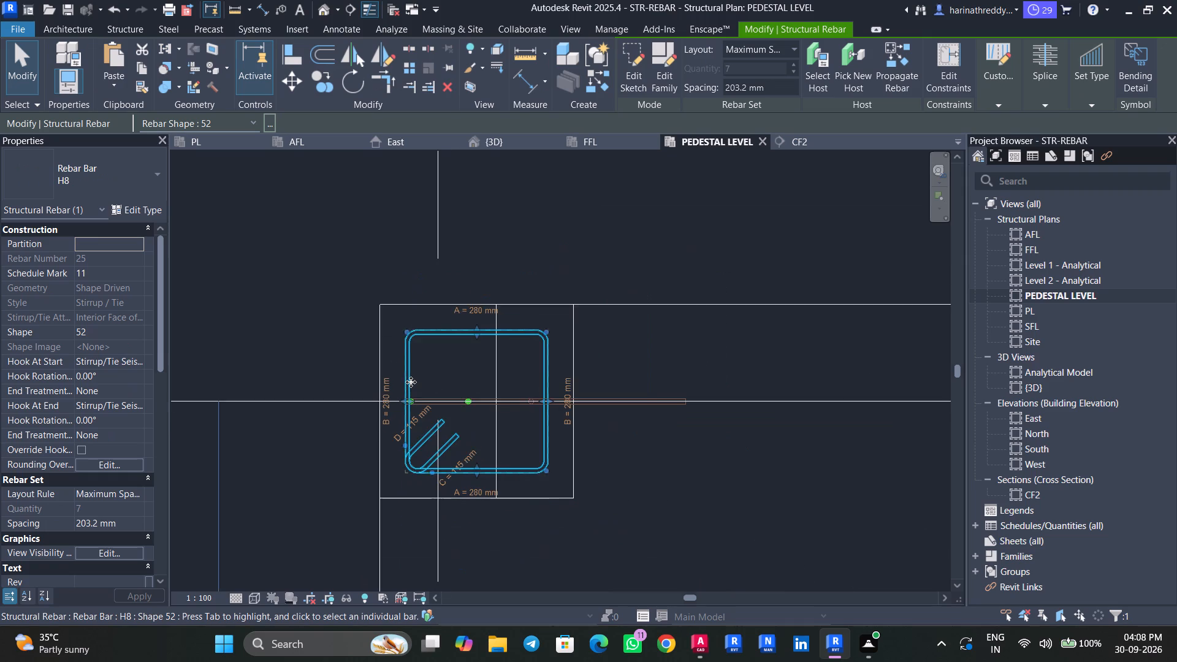
pyautogui.scroll(-3, 411, 382)
pyautogui.press('Escape')
pyautogui.press('Escape')
pyautogui.press('Escape')
# Locate the CF2 pedestal at grid A-7 in the 3D view and examine it with its footing.
pyautogui.click(489, 148)
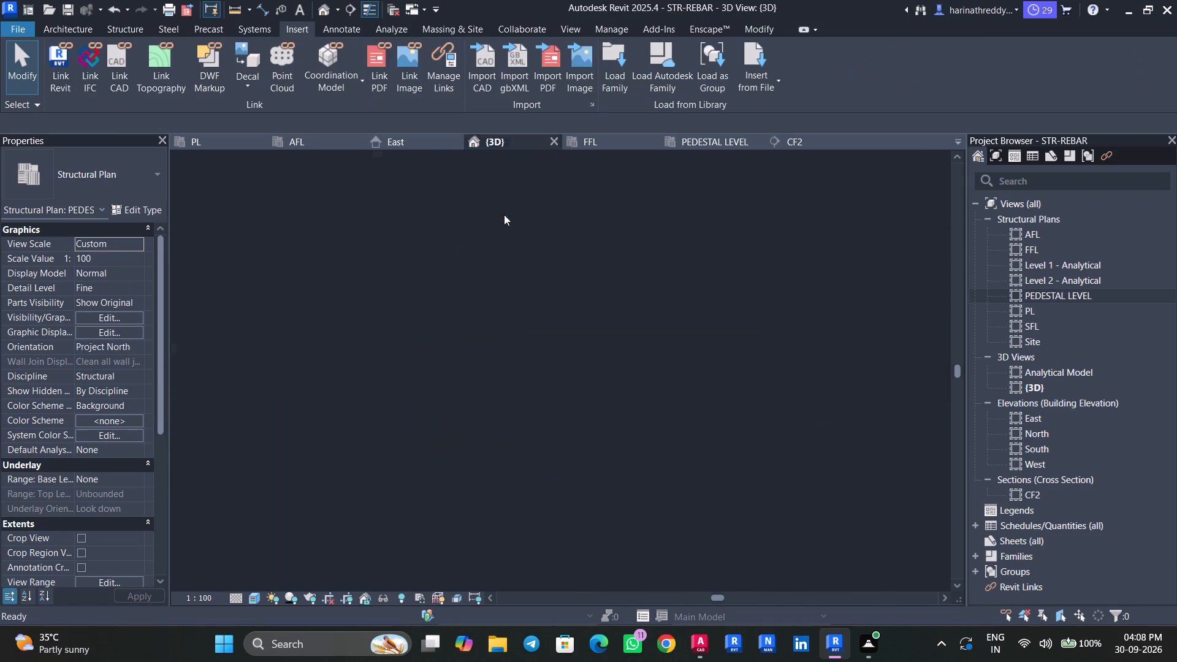
pyautogui.scroll(-4, 529, 402)
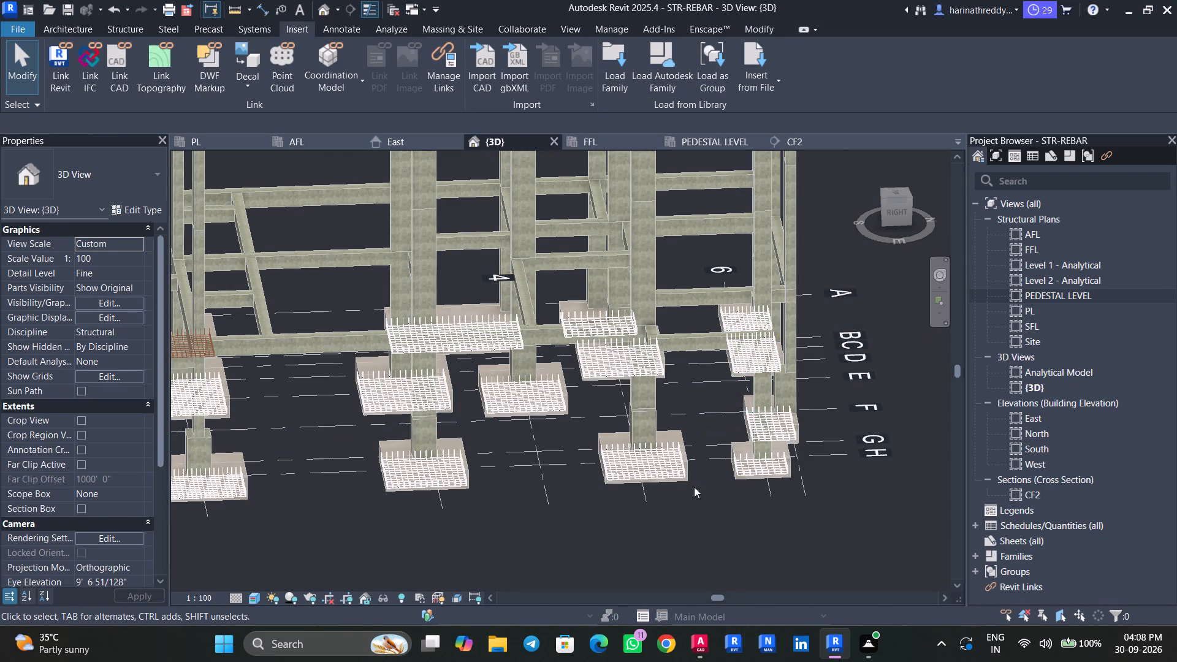
pyautogui.keyDown('shift'); pyautogui.moveTo(639, 509); pyautogui.dragTo(747, 497, button='middle'); pyautogui.keyUp('shift')
pyautogui.moveTo(772, 508); pyautogui.dragTo(815, 468, button='middle')
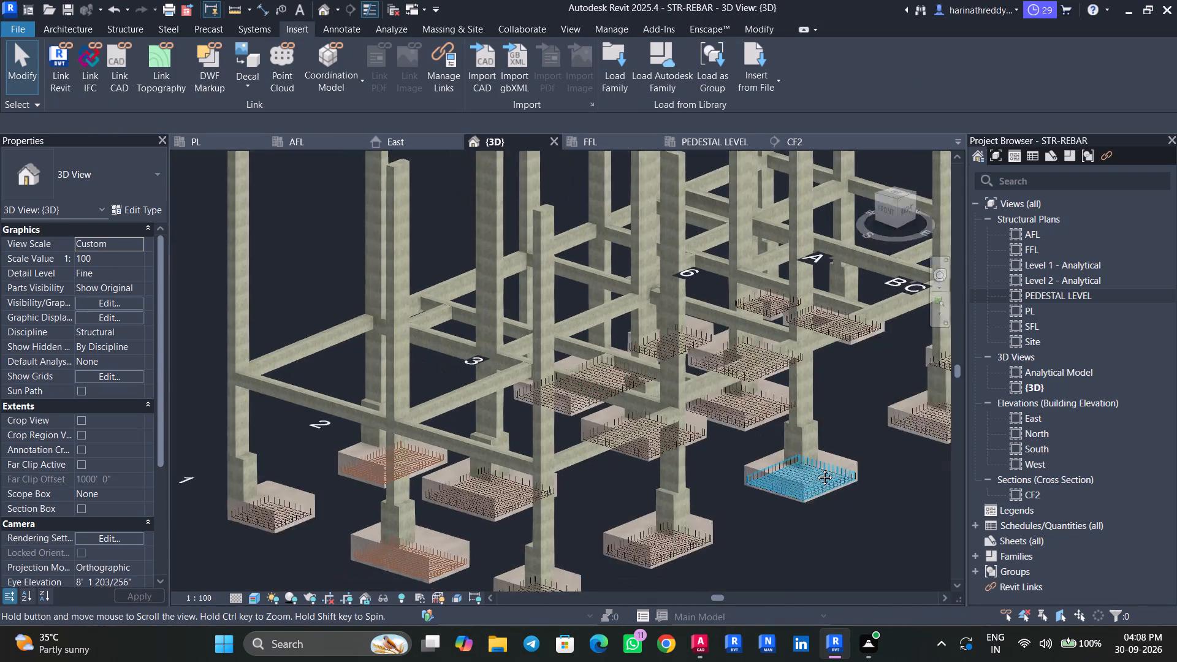
pyautogui.moveTo(815, 468); pyautogui.dragTo(823, 457, button='middle')
pyautogui.scroll(5, 619, 546)
pyautogui.moveTo(614, 519); pyautogui.dragTo(763, 452, button='middle')
pyautogui.scroll(-4, 758, 455)
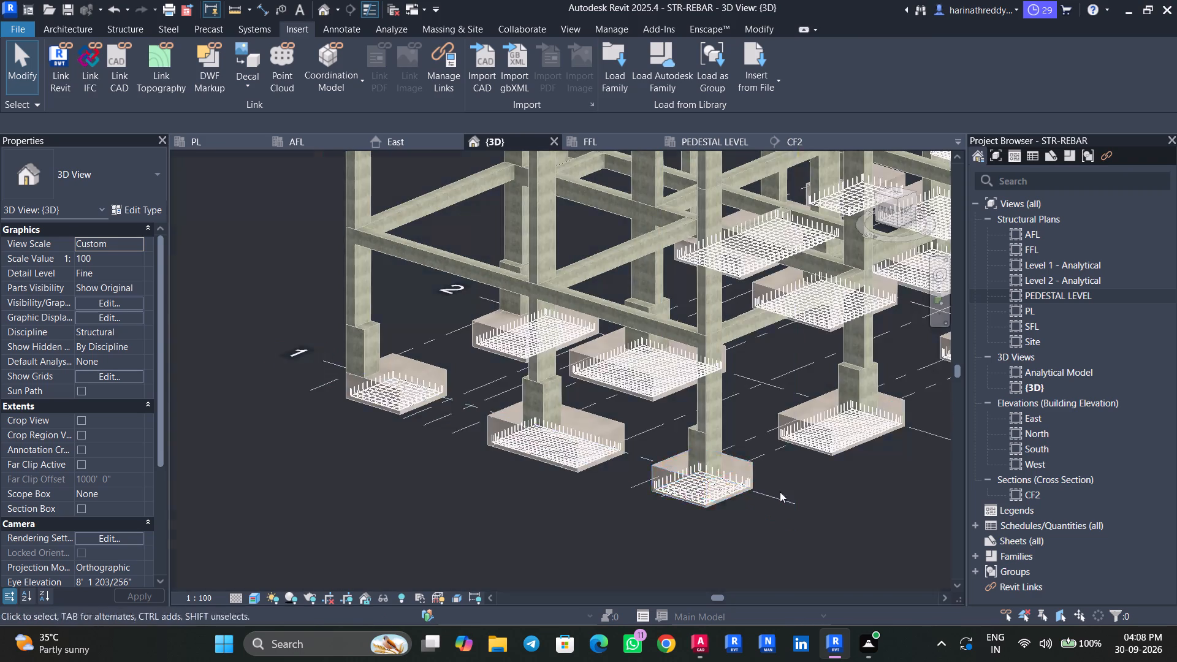
pyautogui.click(352, 344)
pyautogui.scroll(5, 352, 344)
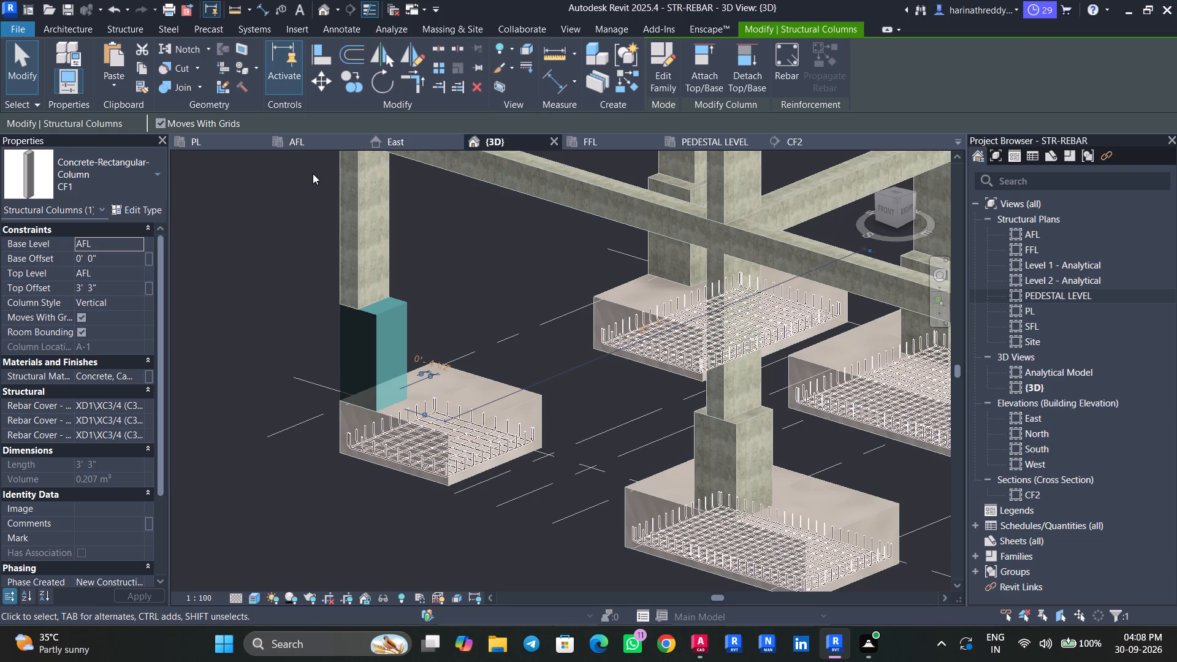
pyautogui.scroll(-5, 212, 259)
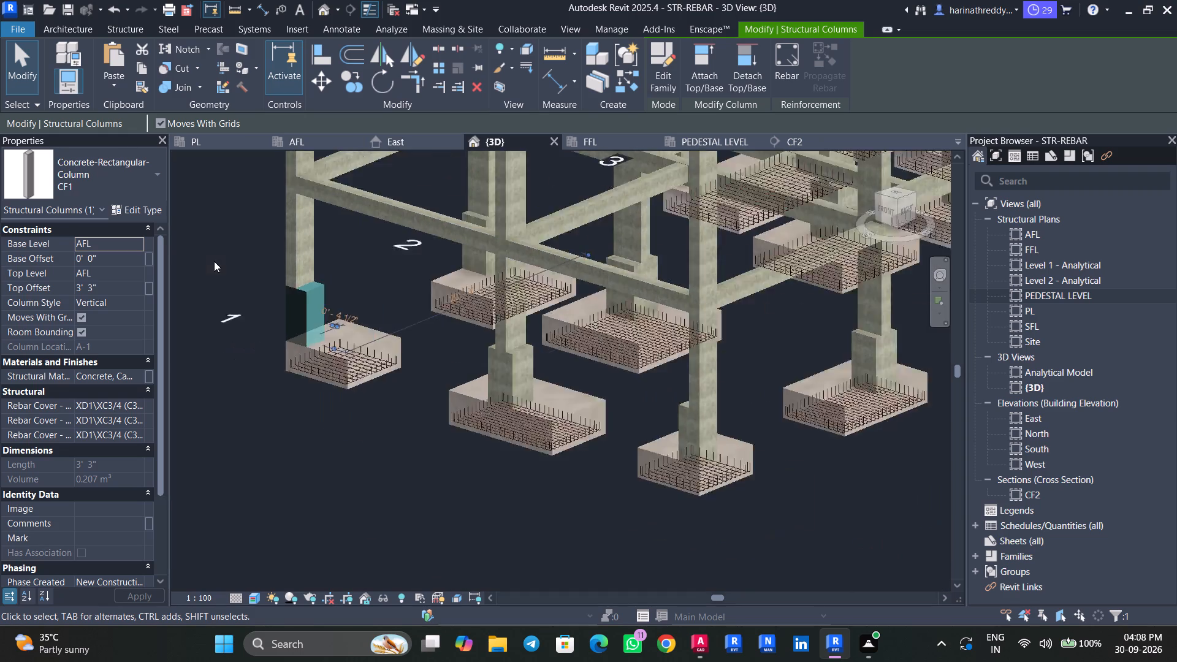
pyautogui.scroll(1, 214, 261)
pyautogui.scroll(-7, 214, 261)
pyautogui.scroll(9, 722, 222)
pyautogui.moveTo(571, 295); pyautogui.dragTo(711, 387, button='middle')
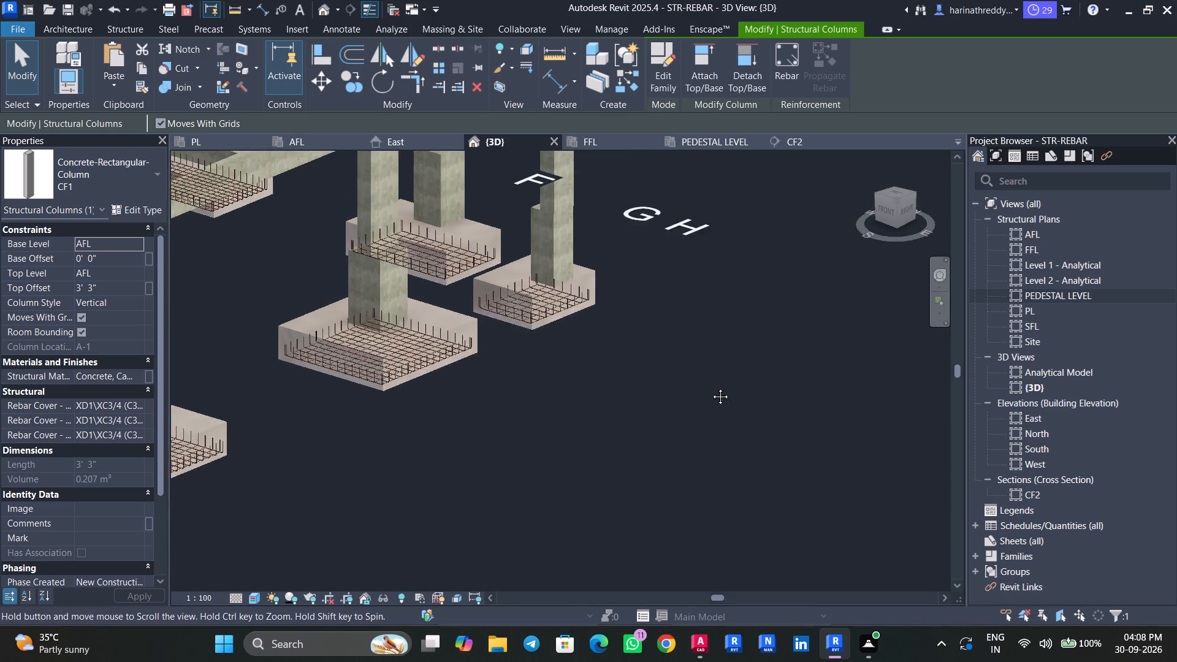
pyautogui.moveTo(711, 387); pyautogui.dragTo(721, 394, button='middle')
pyautogui.press('Escape')
pyautogui.press('Escape')
pyautogui.scroll(-7, 646, 391)
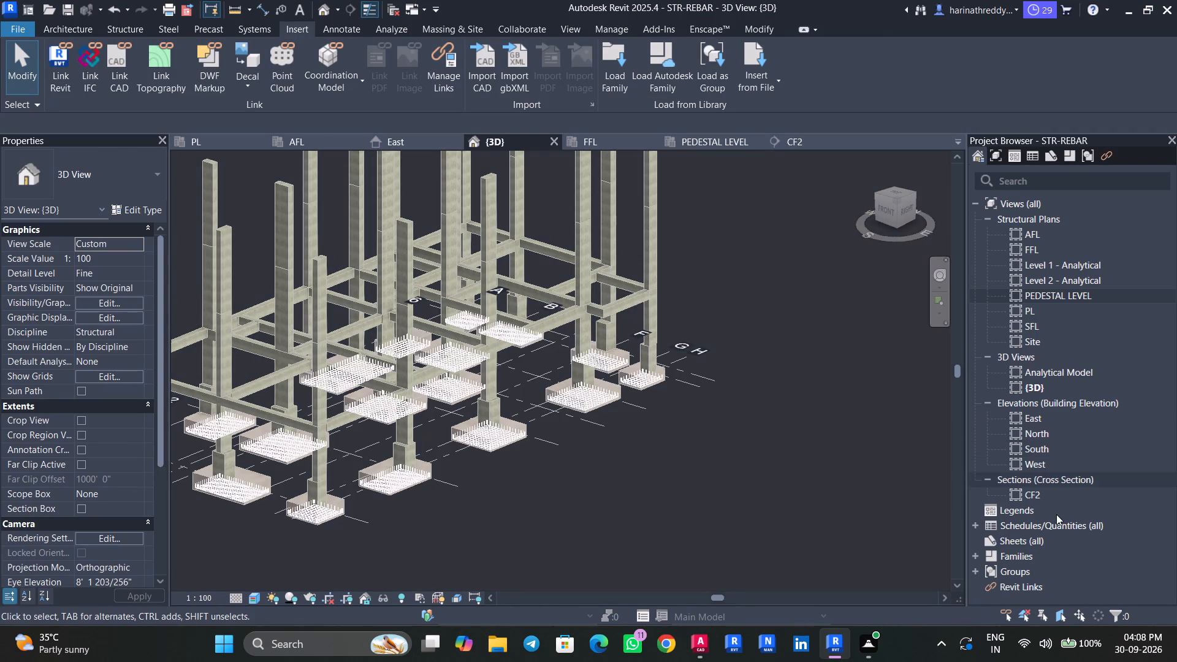
pyautogui.moveTo(636, 489); pyautogui.dragTo(709, 454, button='middle')
pyautogui.scroll(1, 704, 457)
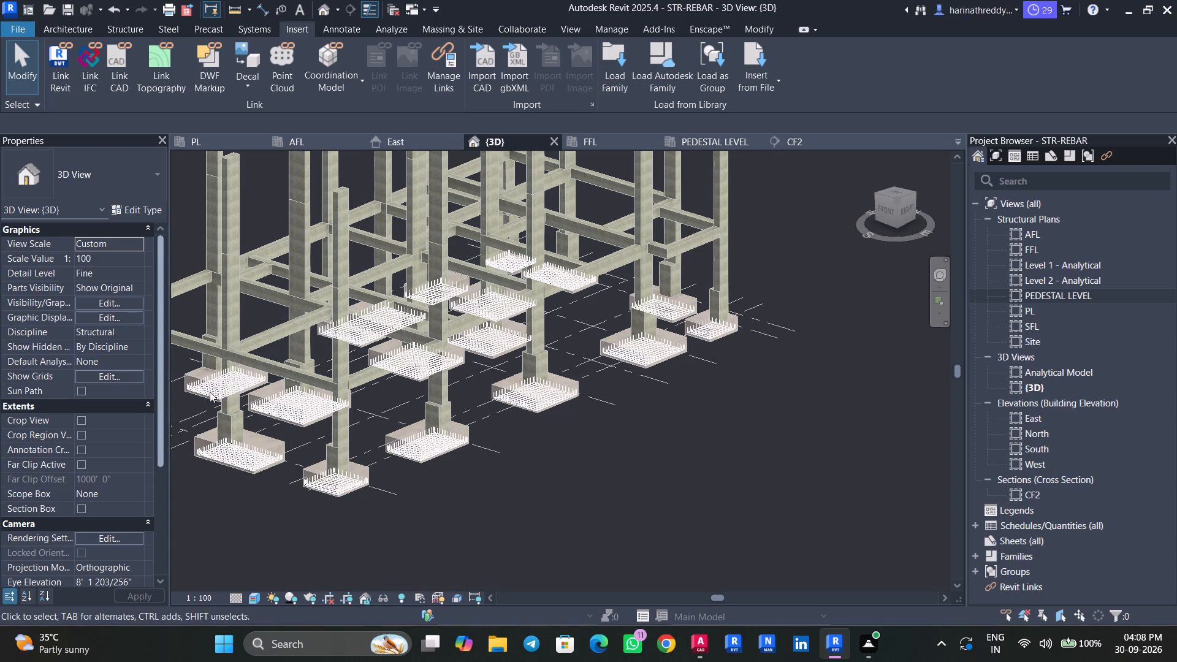
pyautogui.keyDown('shift'); pyautogui.moveTo(872, 327); pyautogui.dragTo(554, 338, button='middle'); pyautogui.keyUp('shift')
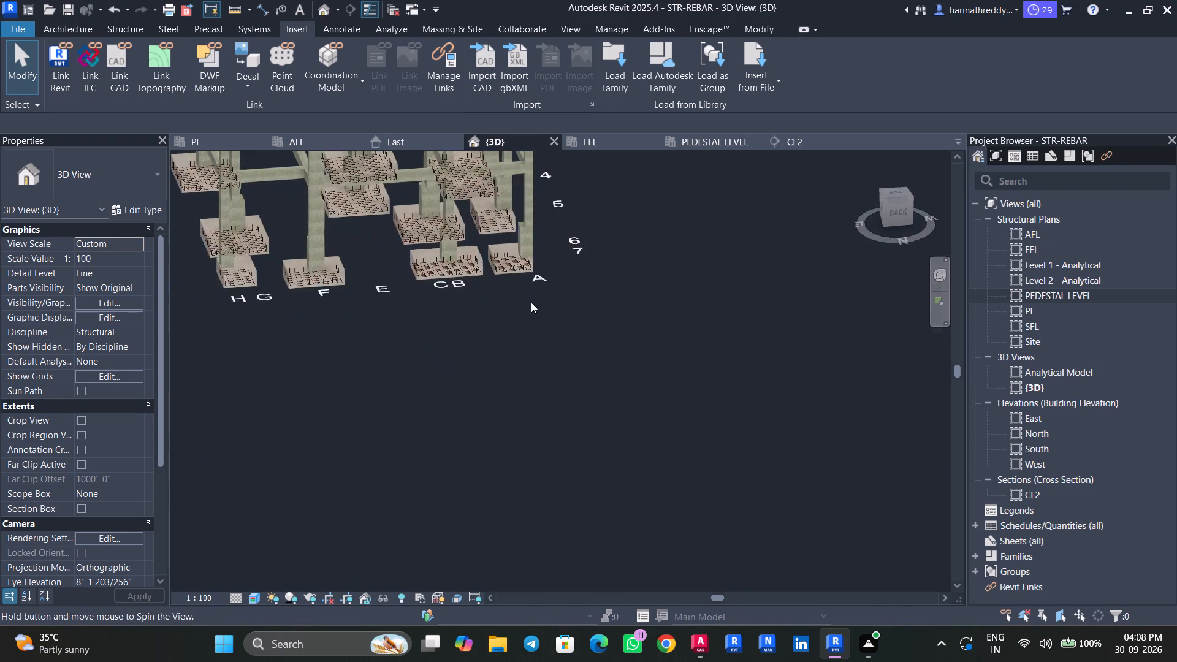
pyautogui.scroll(6, 525, 248)
pyautogui.click(516, 230)
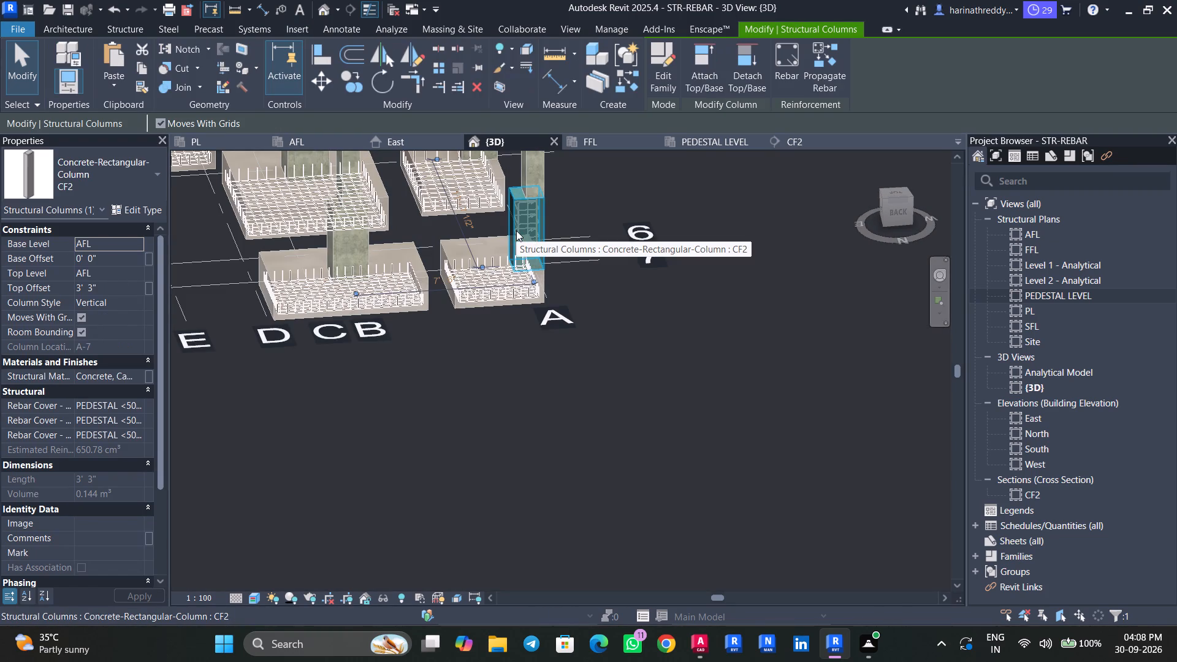
pyautogui.scroll(10, 545, 225)
pyautogui.moveTo(558, 256); pyautogui.dragTo(600, 392, button='middle')
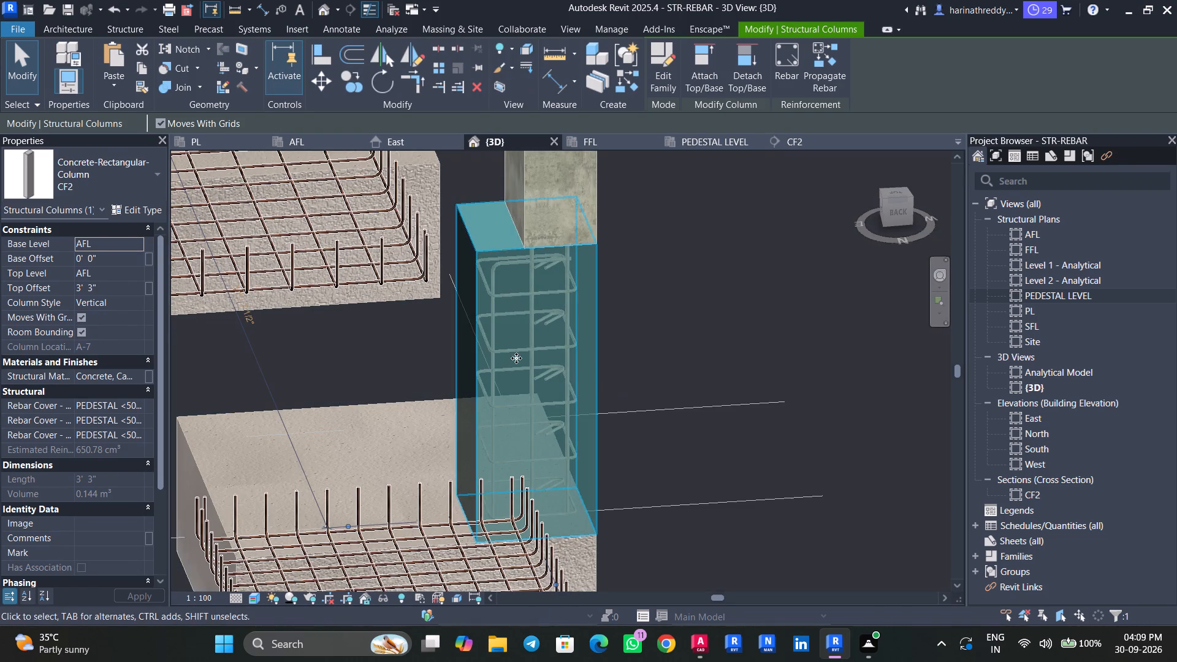
pyautogui.press('Escape')
pyautogui.click(517, 336)
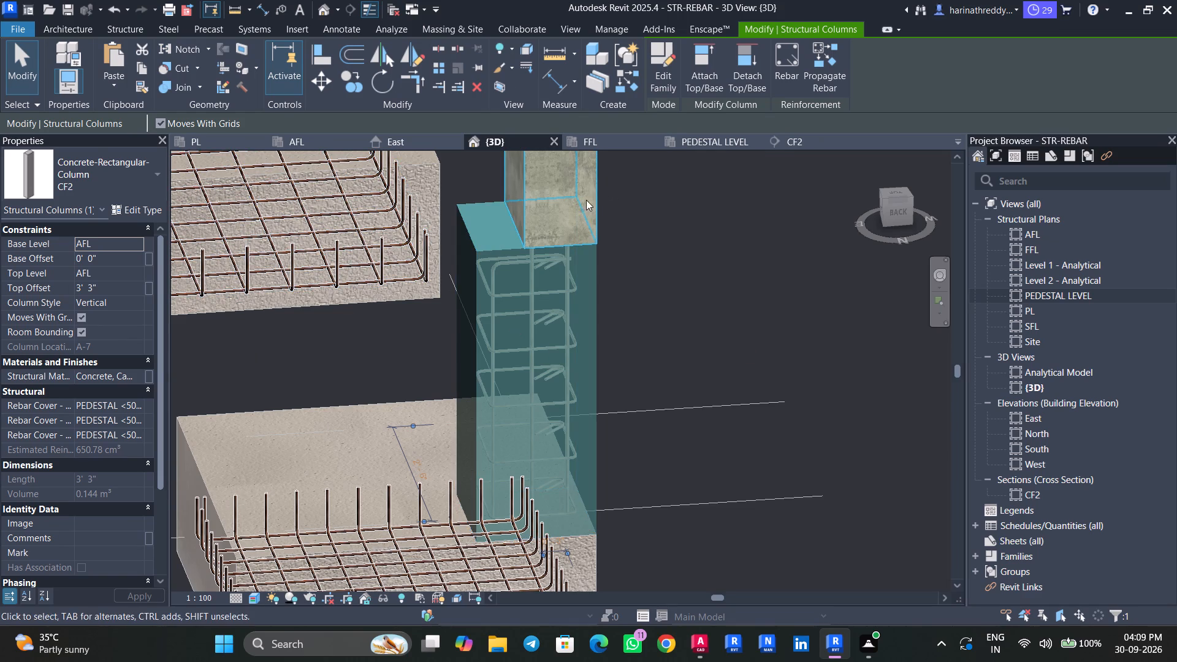
# From the PEDESTAL LEVEL plan, set the CF2 pedestal's H8 shape 52 stirrup set to show unobscured in the {3D} view.
pyautogui.click(707, 150)
pyautogui.click(704, 143)
pyautogui.press('Escape')
pyautogui.press('Escape')
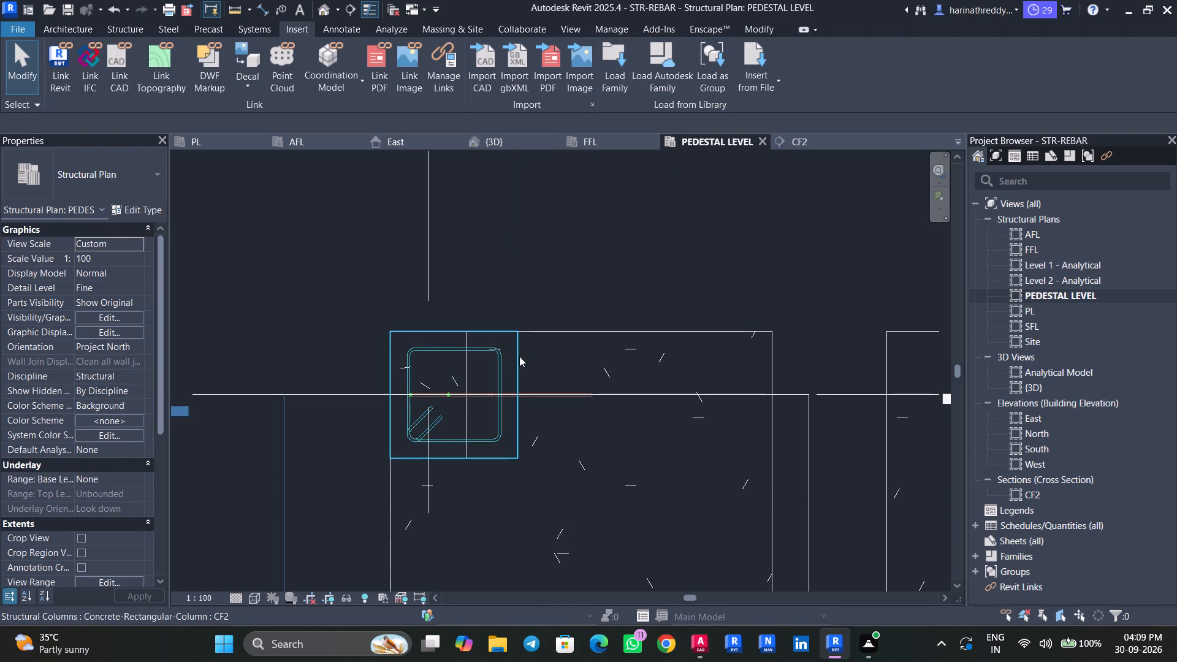
pyautogui.click(519, 355)
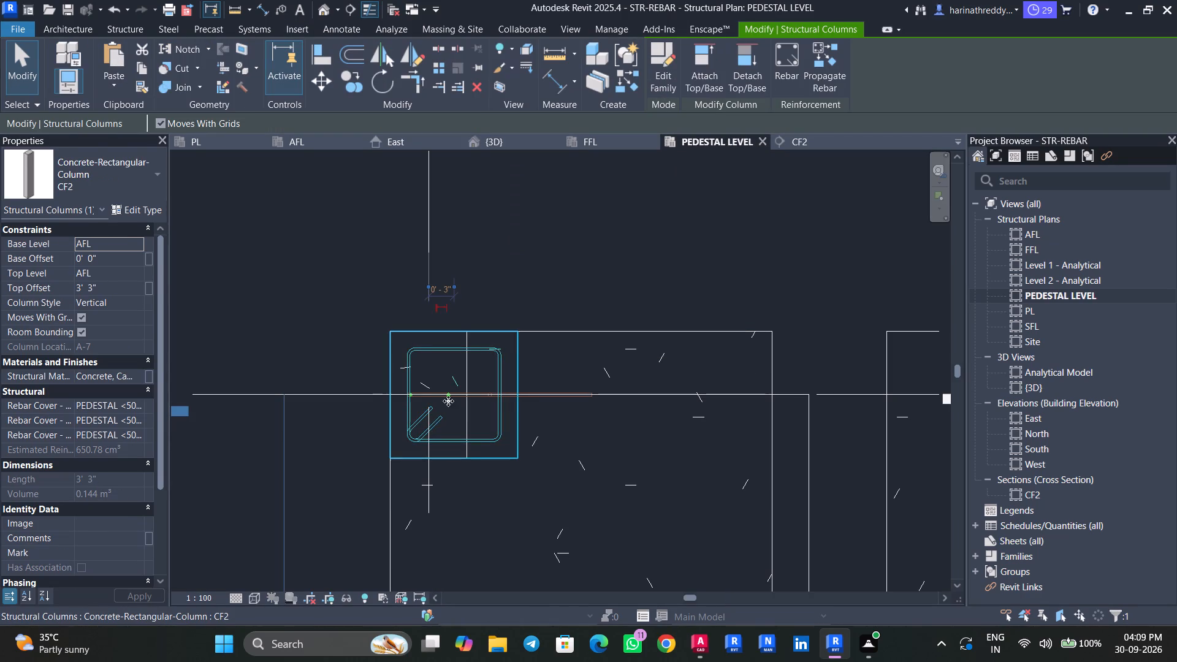
pyautogui.press('Escape')
pyautogui.click(432, 418)
pyautogui.press('s')
pyautogui.press('a')
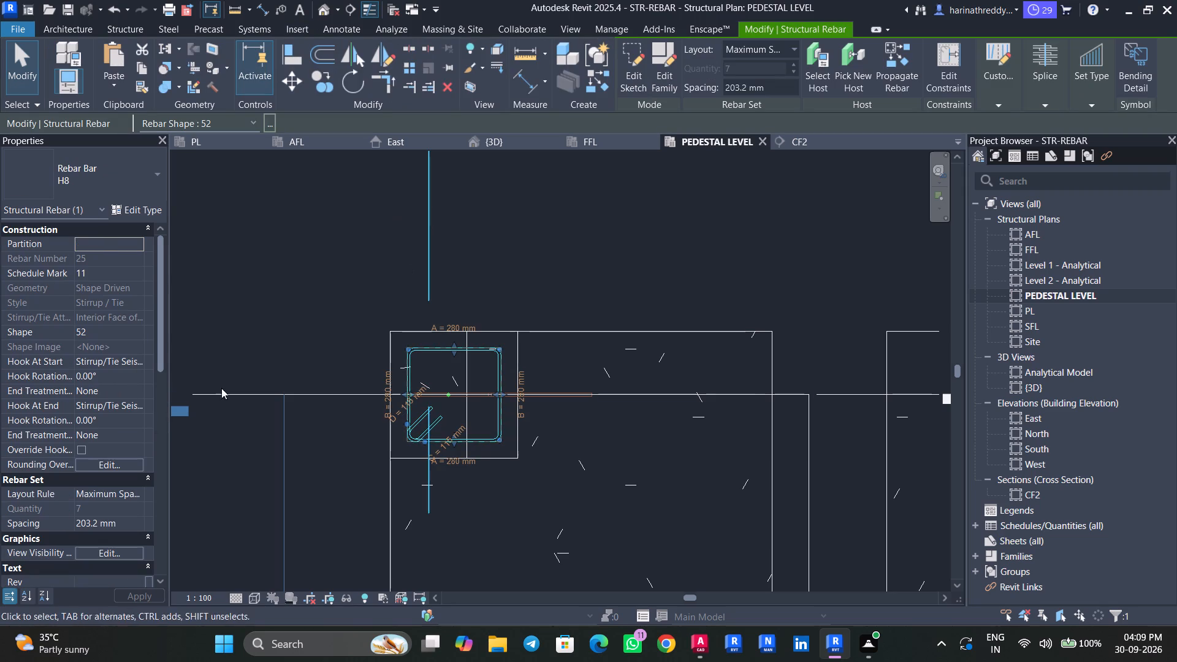
pyautogui.click(131, 544)
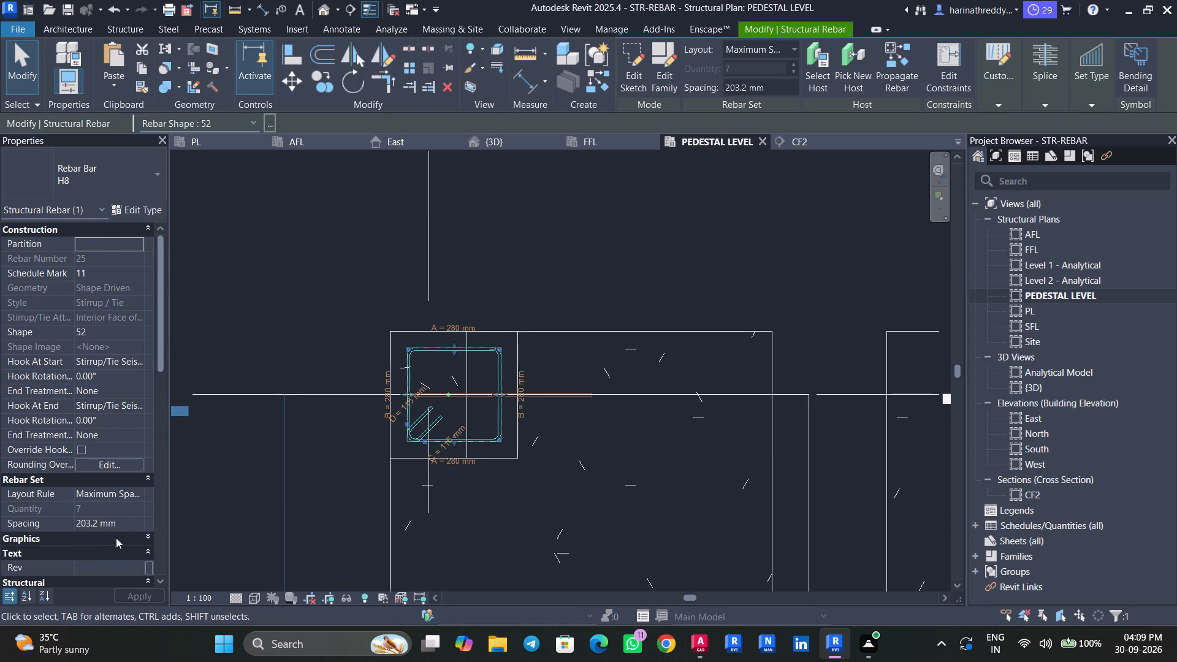
pyautogui.click(116, 538)
pyautogui.click(119, 554)
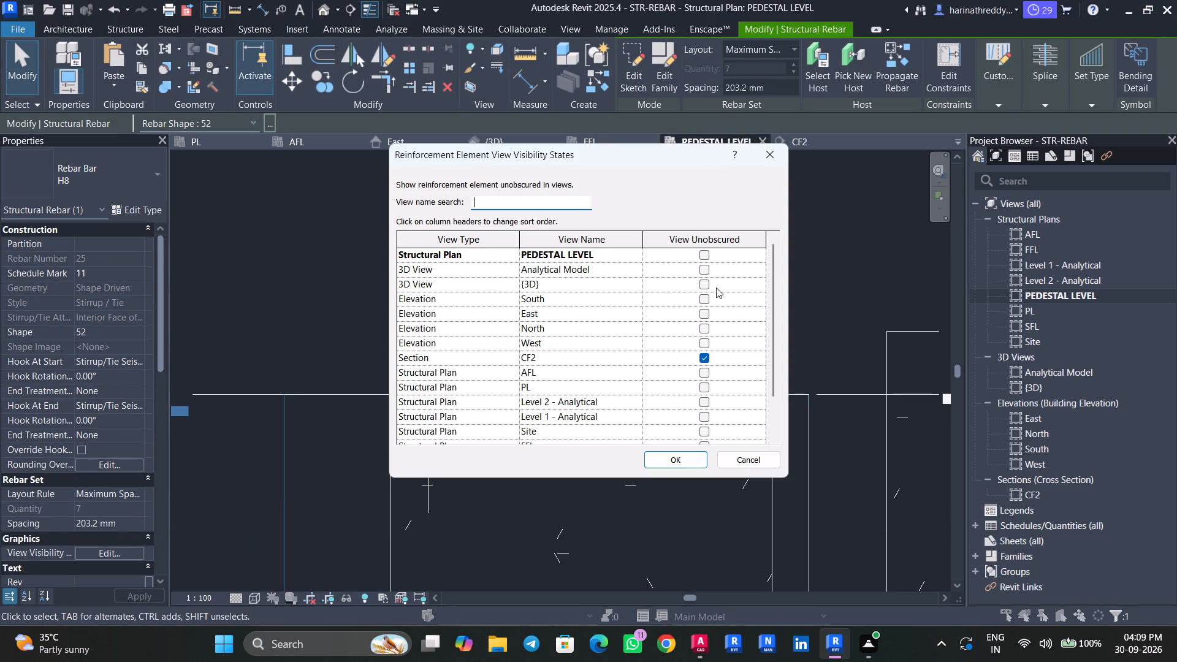
pyautogui.click(703, 287)
pyautogui.click(665, 456)
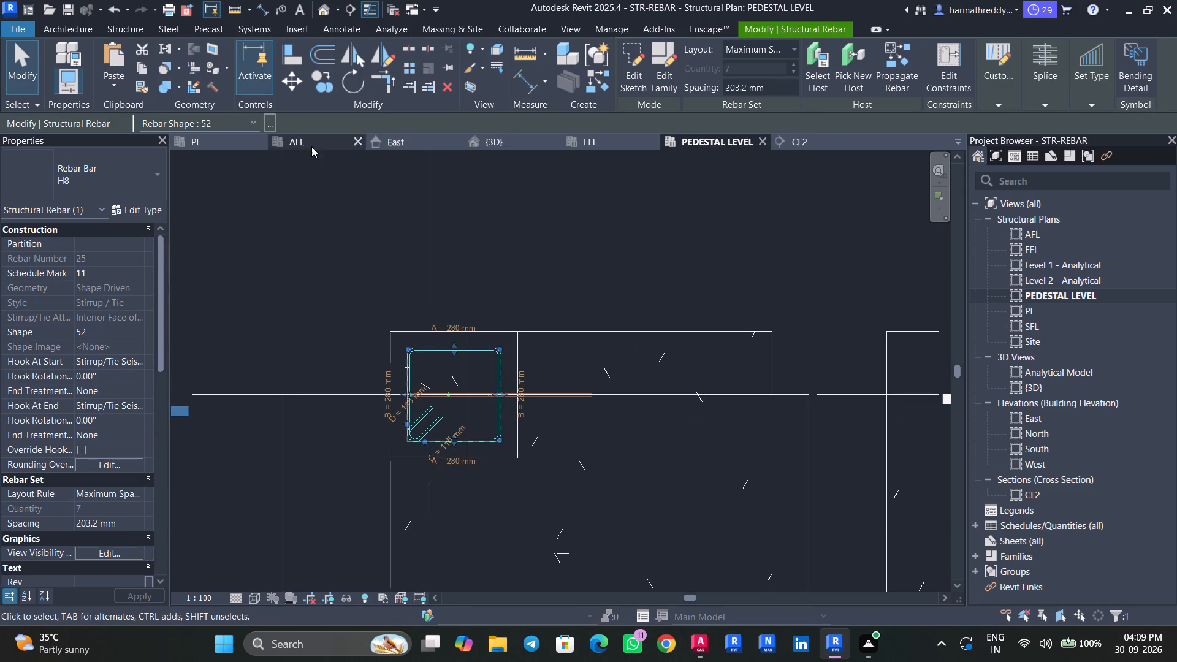
# Examine the CF2 pedestal's stirrups and the footing mesh around them in the 3D view.
pyautogui.click(494, 142)
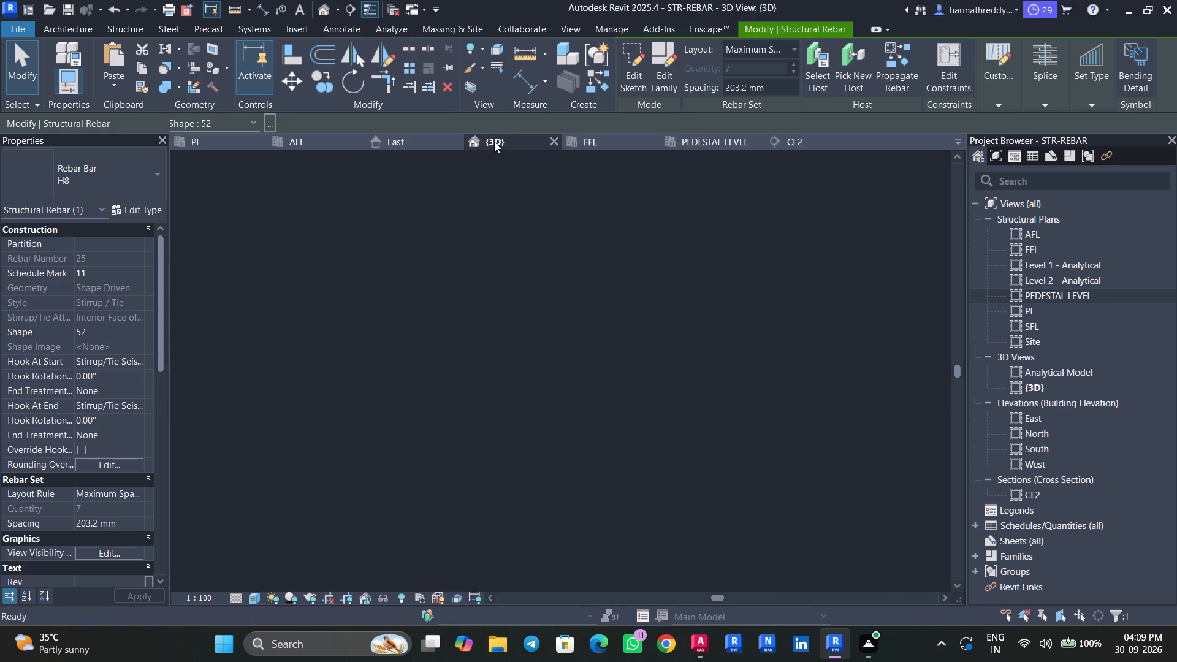
pyautogui.press('Escape')
pyautogui.press('Escape')
pyautogui.press('Escape')
pyautogui.scroll(1, 701, 325)
pyautogui.moveTo(701, 325); pyautogui.dragTo(704, 266, button='middle')
pyautogui.keyDown('shift'); pyautogui.moveTo(699, 300); pyautogui.dragTo(709, 294, button='middle'); pyautogui.keyUp('shift')
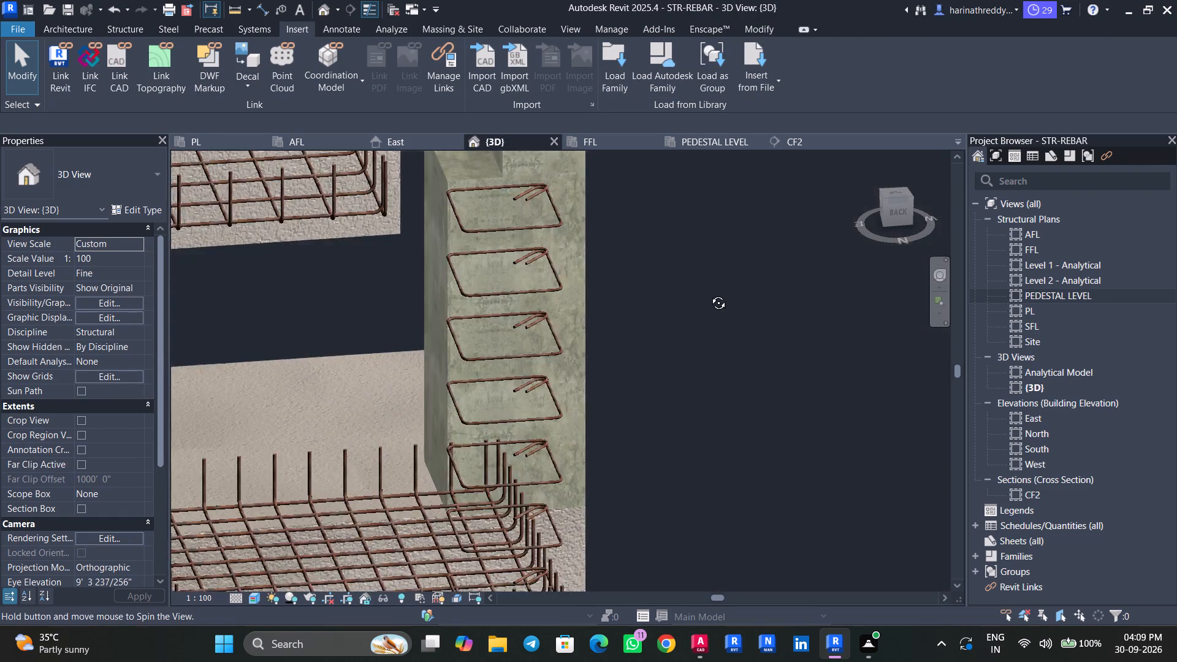
pyautogui.keyDown('shift'); pyautogui.moveTo(709, 294); pyautogui.dragTo(756, 258, button='middle'); pyautogui.keyUp('shift')
pyautogui.keyDown('shift'); pyautogui.moveTo(779, 326); pyautogui.dragTo(870, 394, button='middle'); pyautogui.keyUp('shift')
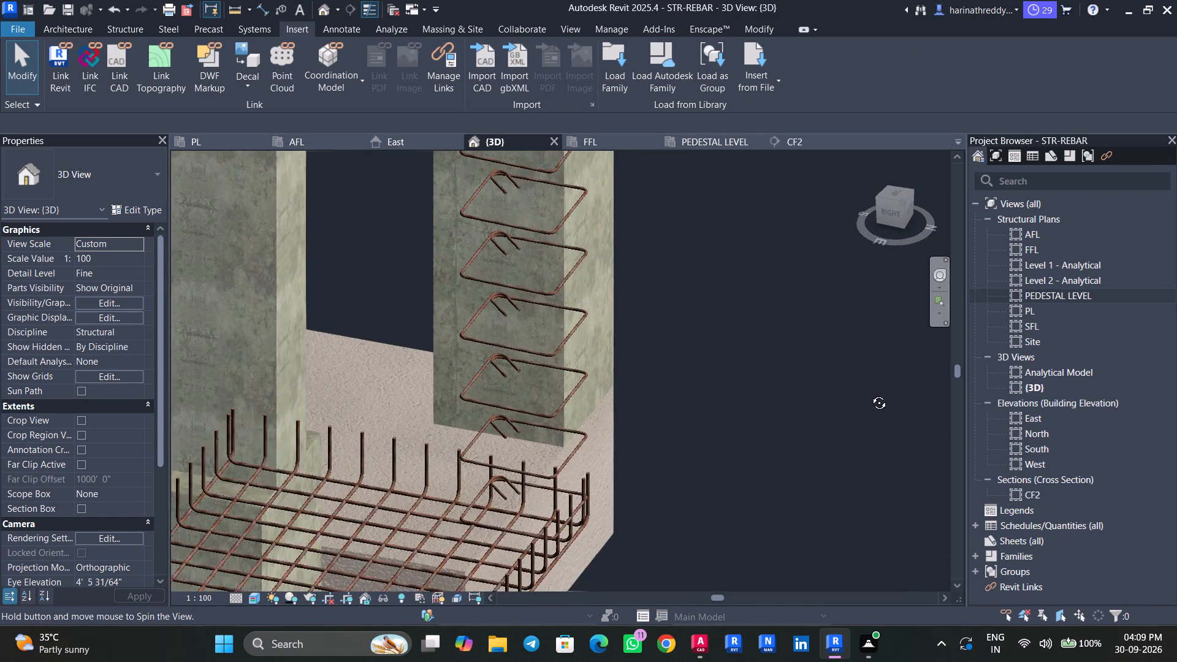
pyautogui.keyDown('shift'); pyautogui.moveTo(870, 394); pyautogui.dragTo(847, 394, button='middle'); pyautogui.keyUp('shift')
# From section CF2, set all H12 bars and the pedestal's bent H10 bar to show unobscured in the {3D} view.
pyautogui.doubleClick(1044, 496)
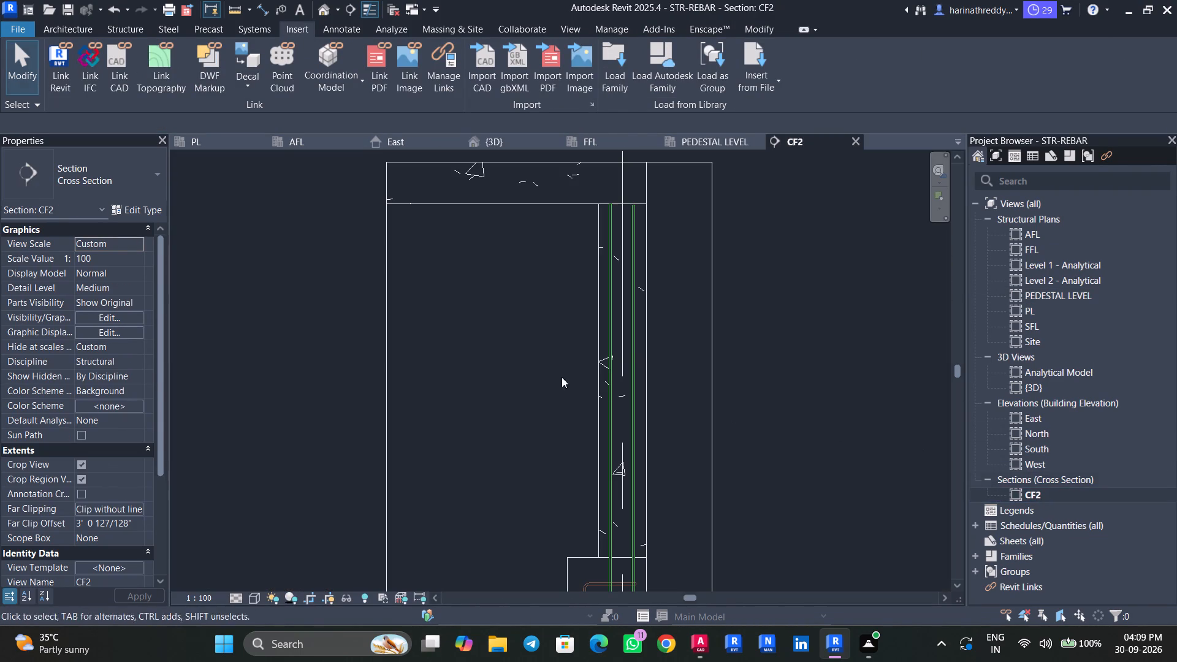
pyautogui.click(617, 355)
pyautogui.press('s')
pyautogui.press('a')
pyautogui.moveTo(673, 360); pyautogui.dragTo(672, 296, button='middle')
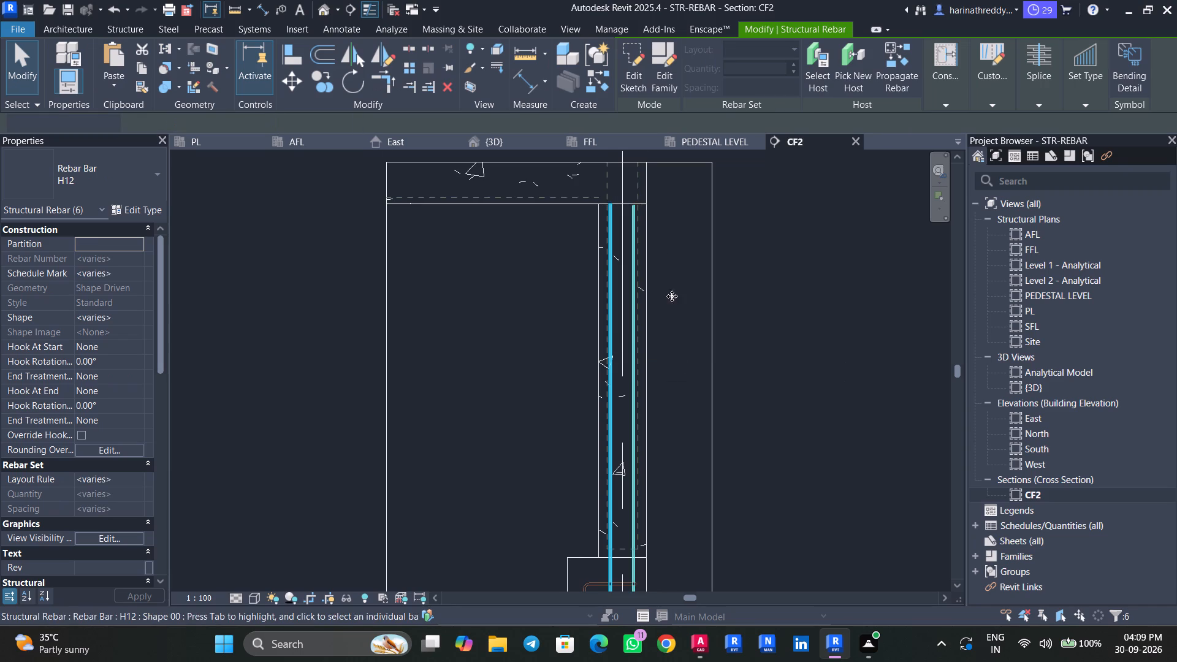
pyautogui.moveTo(672, 296); pyautogui.dragTo(670, 183, button='middle')
pyautogui.keyDown('ctrl'); pyautogui.click(582, 435); pyautogui.keyUp('ctrl')
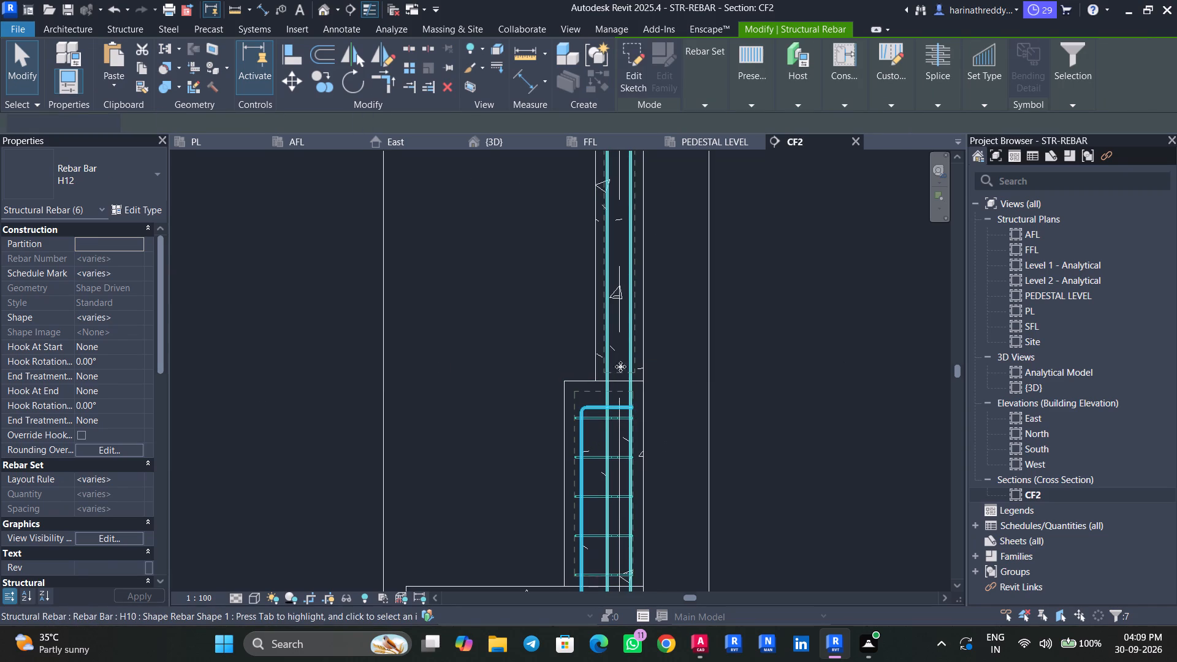
pyautogui.click(106, 540)
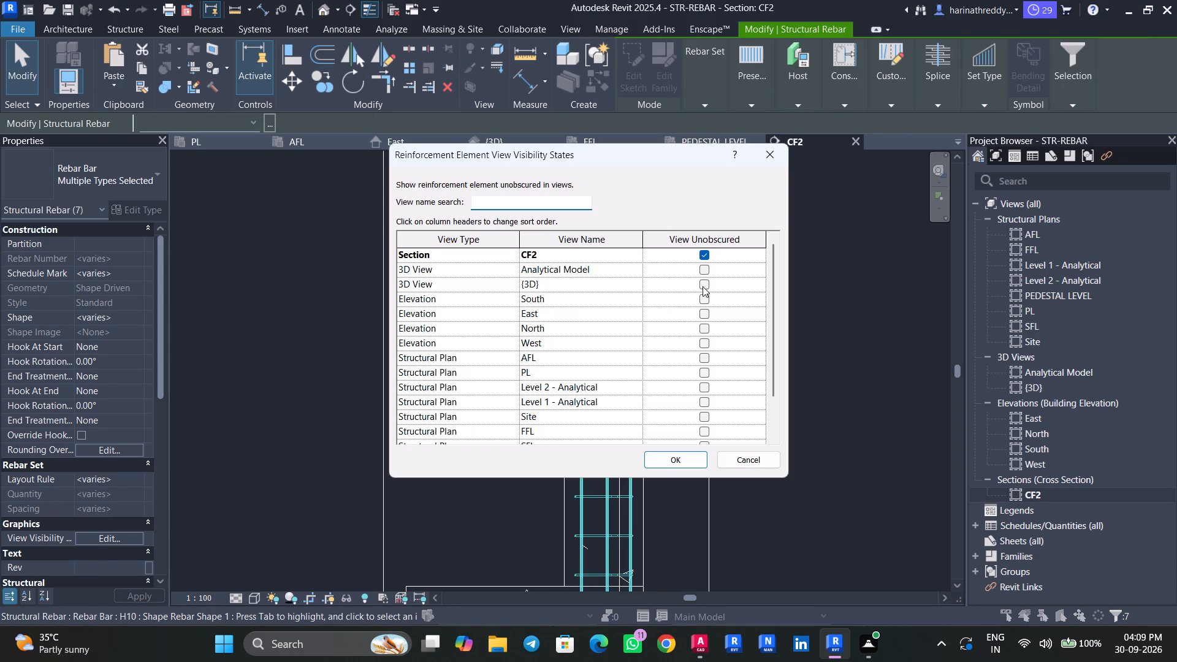
pyautogui.click(704, 286)
pyautogui.click(704, 275)
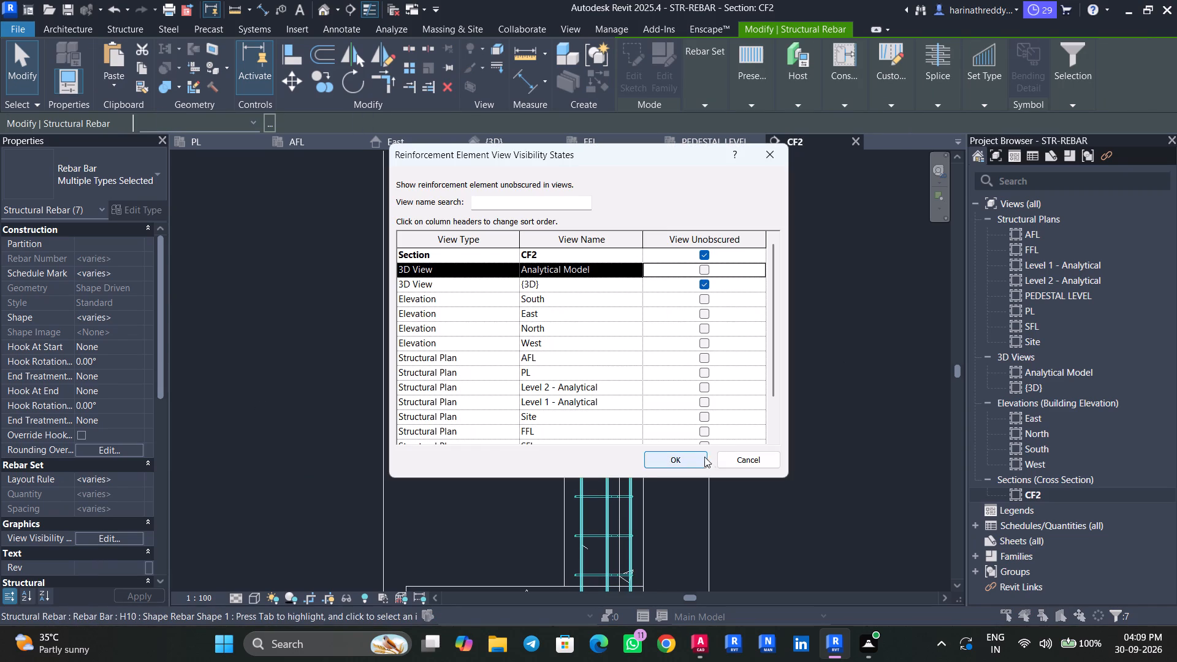
pyautogui.click(694, 449)
pyautogui.click(687, 457)
pyautogui.press('Escape')
pyautogui.press('Escape')
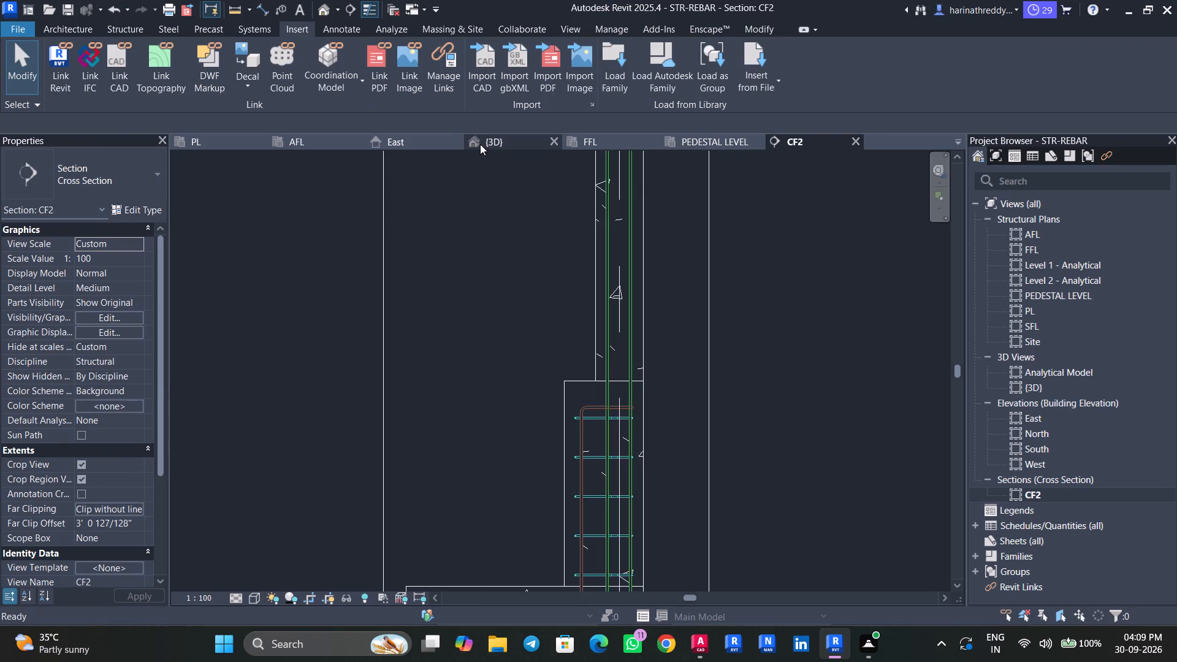
# Examine the vertical bars and stirrups of the CF2 pedestal, its footing and the C1 column at A-7 in 3D.
pyautogui.click(480, 144)
pyautogui.keyDown('shift'); pyautogui.moveTo(761, 434); pyautogui.dragTo(648, 452, button='middle'); pyautogui.keyUp('shift')
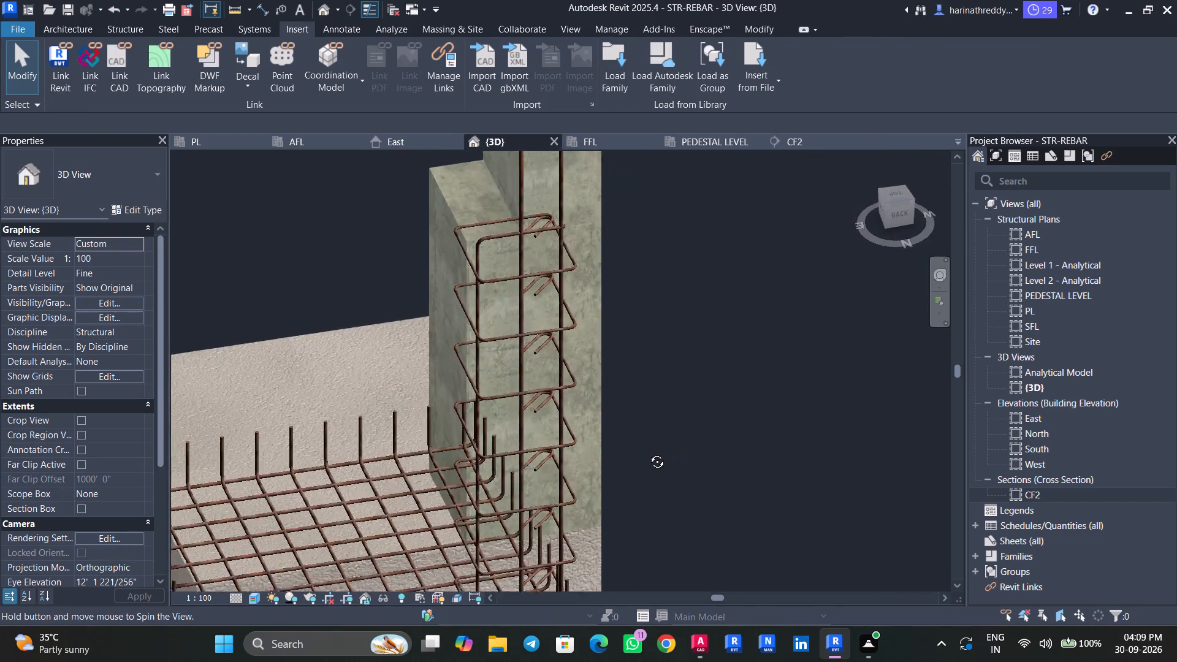
pyautogui.keyDown('shift'); pyautogui.moveTo(648, 452); pyautogui.dragTo(709, 425, button='middle'); pyautogui.keyUp('shift')
pyautogui.moveTo(707, 426); pyautogui.dragTo(651, 286, button='middle')
pyautogui.scroll(1, 707, 425)
pyautogui.keyDown('shift'); pyautogui.moveTo(702, 376); pyautogui.dragTo(616, 329, button='middle'); pyautogui.keyUp('shift')
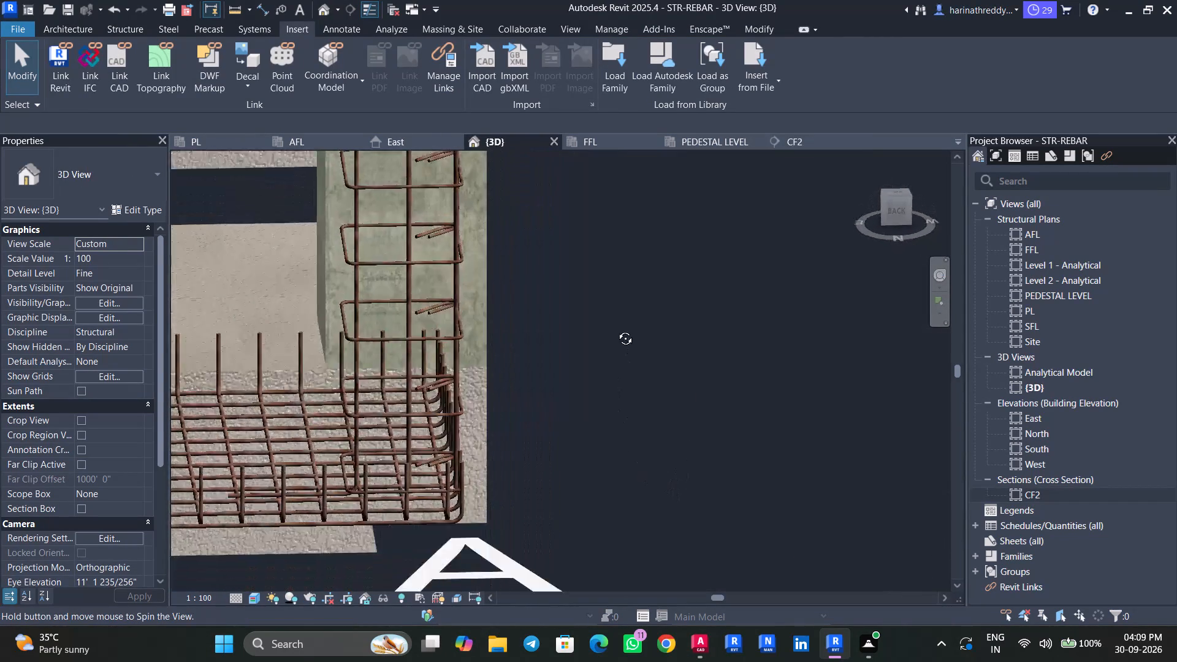
pyautogui.keyDown('shift'); pyautogui.moveTo(616, 329); pyautogui.dragTo(717, 390, button='middle'); pyautogui.keyUp('shift')
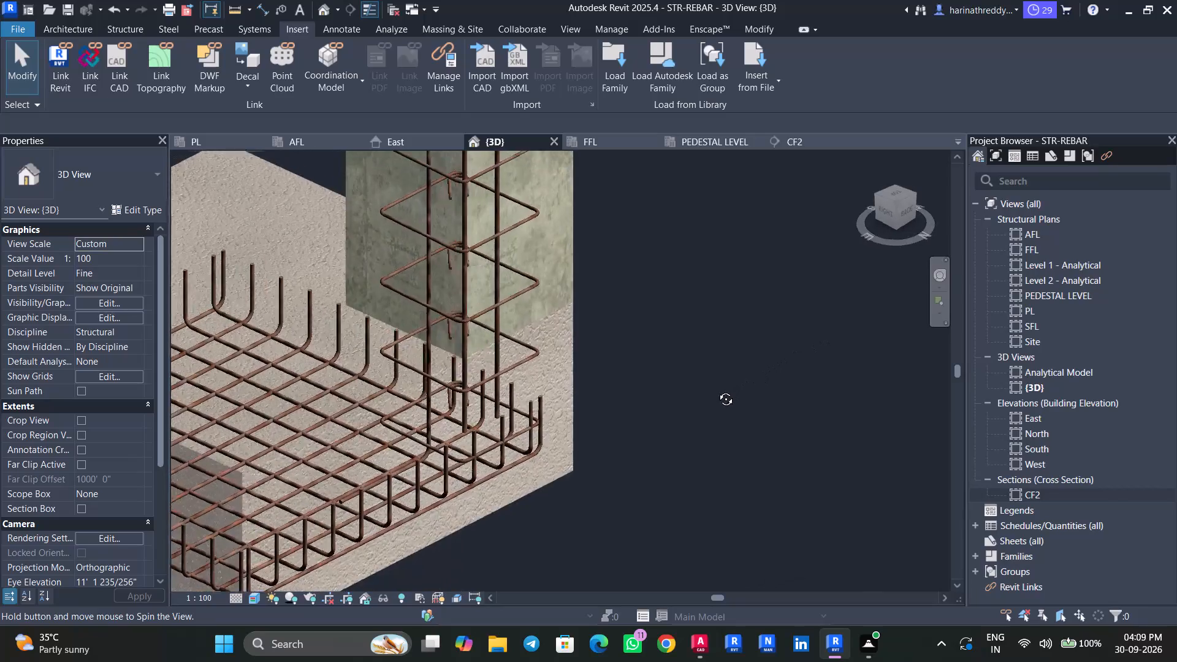
pyautogui.keyDown('shift'); pyautogui.moveTo(717, 390); pyautogui.dragTo(614, 446, button='middle'); pyautogui.keyUp('shift')
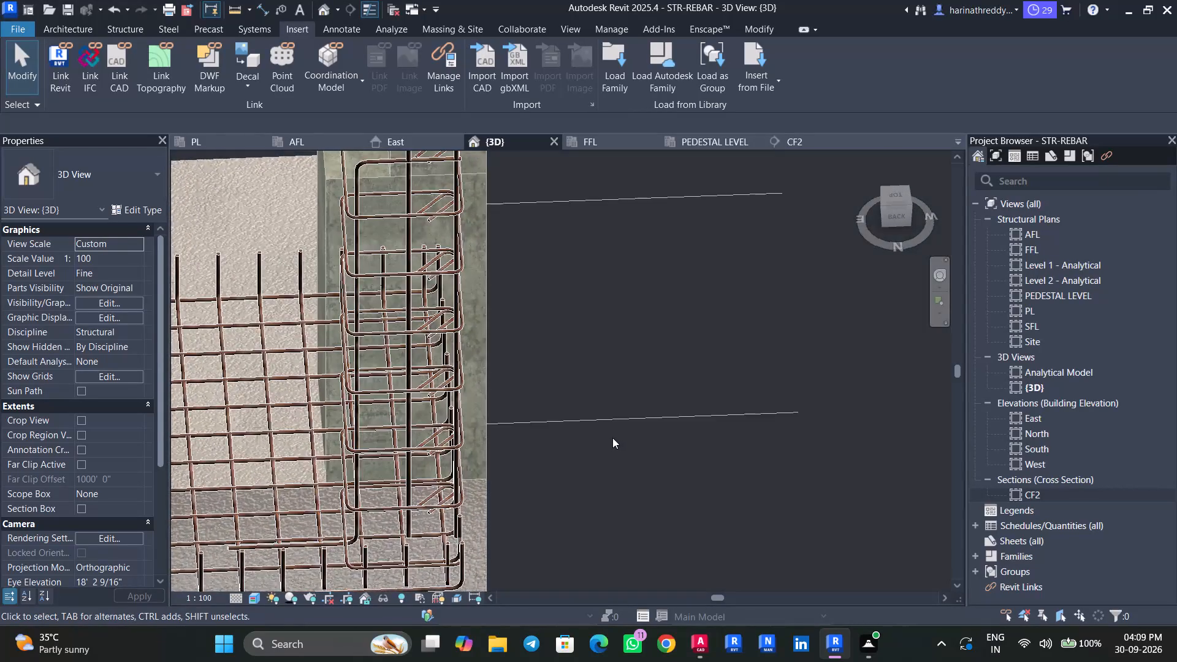
pyautogui.scroll(-3, 612, 438)
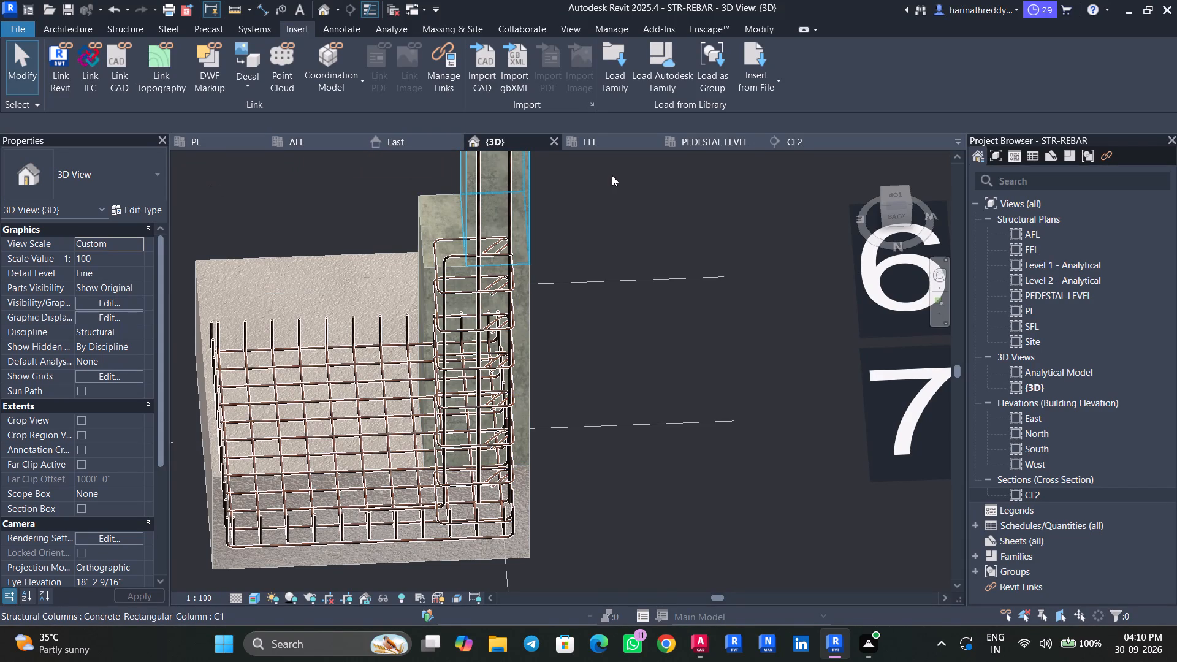
pyautogui.click(524, 200)
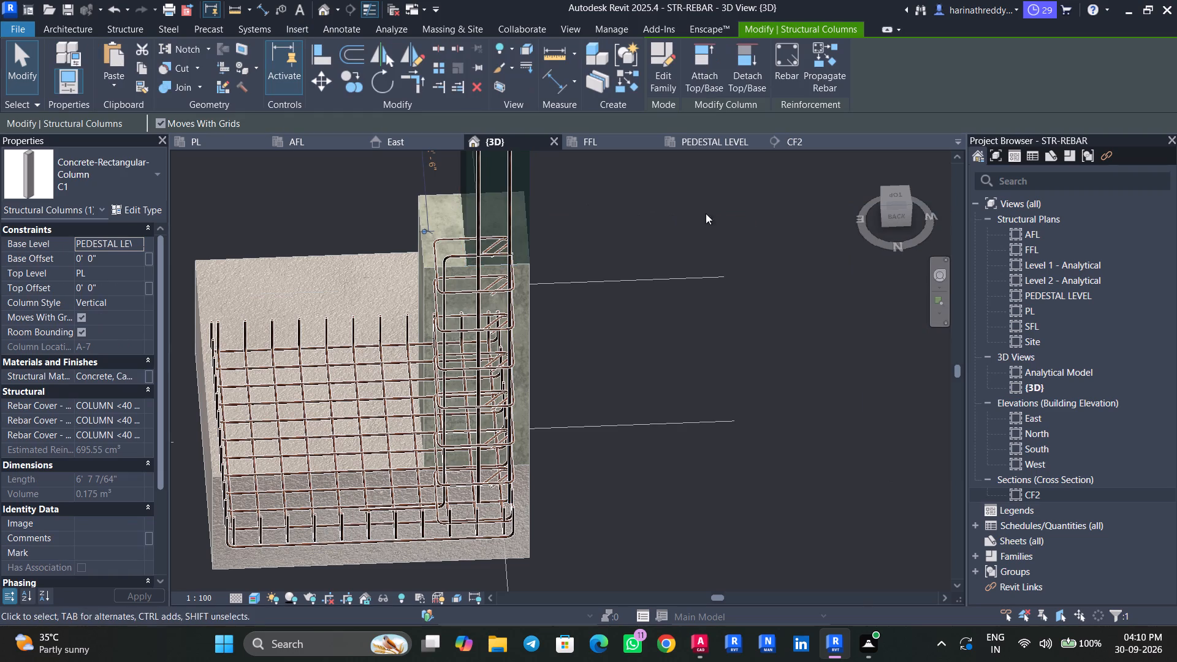
pyautogui.scroll(-4, 612, 254)
pyautogui.moveTo(603, 281); pyautogui.dragTo(575, 427, button='middle')
pyautogui.scroll(-3, 576, 417)
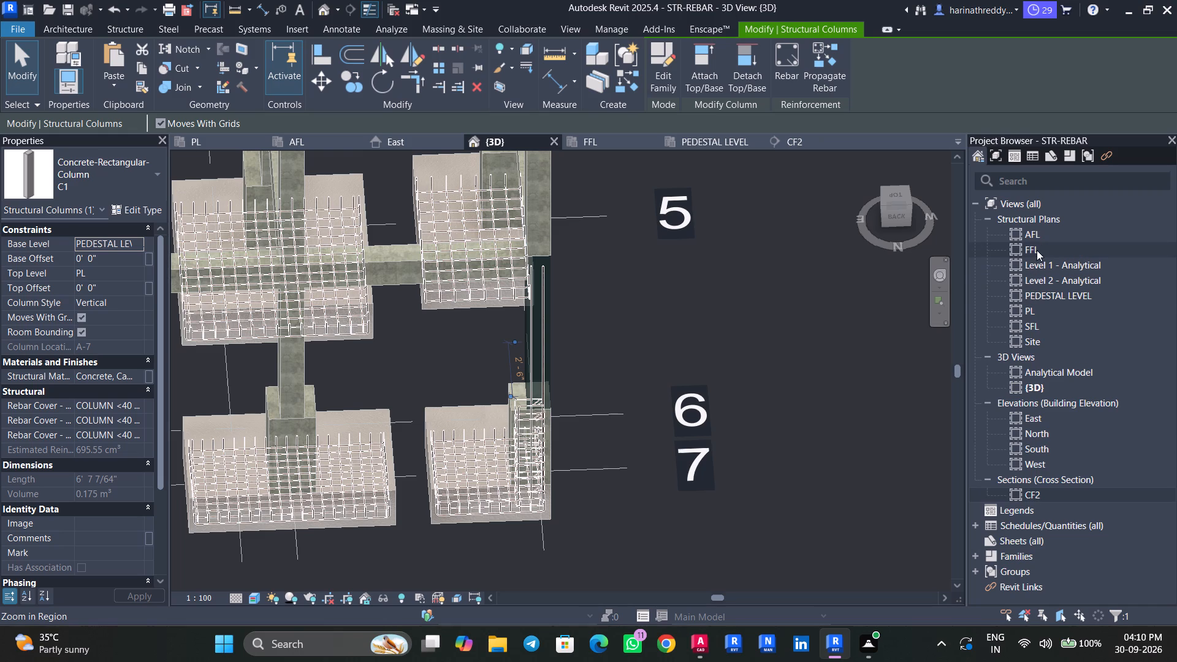
# Open the PL structural plan and inspect the existing H12 vertical bars in the C1 column at A-7.
pyautogui.doubleClick(1033, 312)
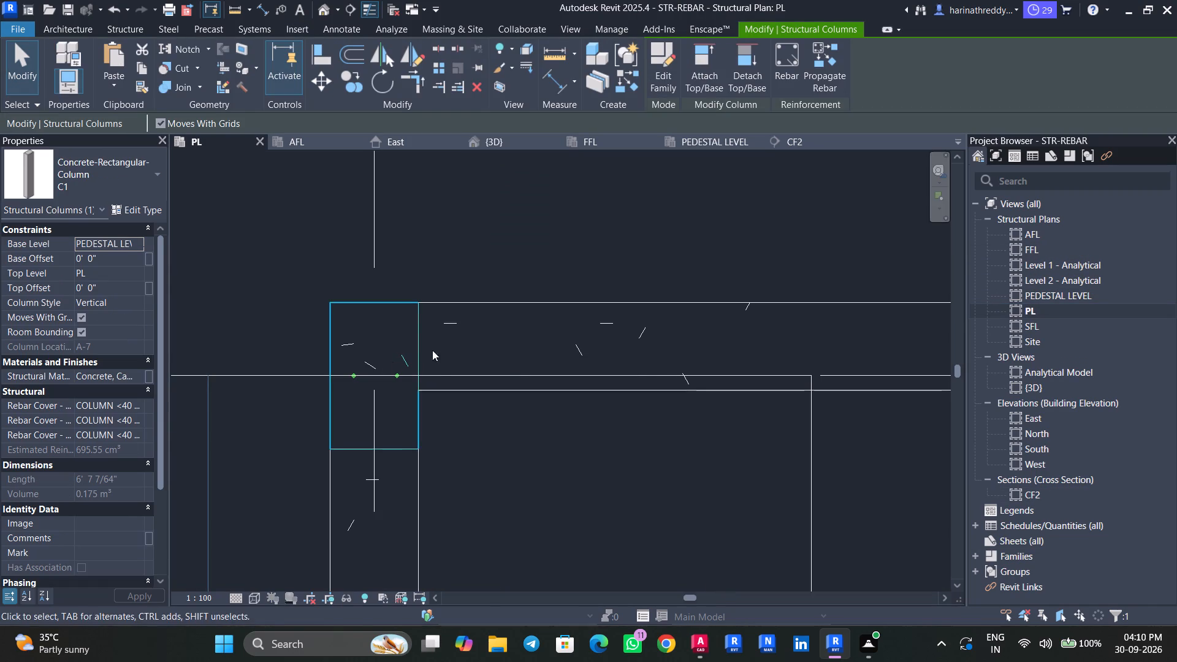
pyautogui.scroll(3, 368, 385)
pyautogui.moveTo(368, 385); pyautogui.dragTo(441, 353, button='middle')
pyautogui.press('Escape')
pyautogui.press('Escape')
pyautogui.scroll(2, 414, 338)
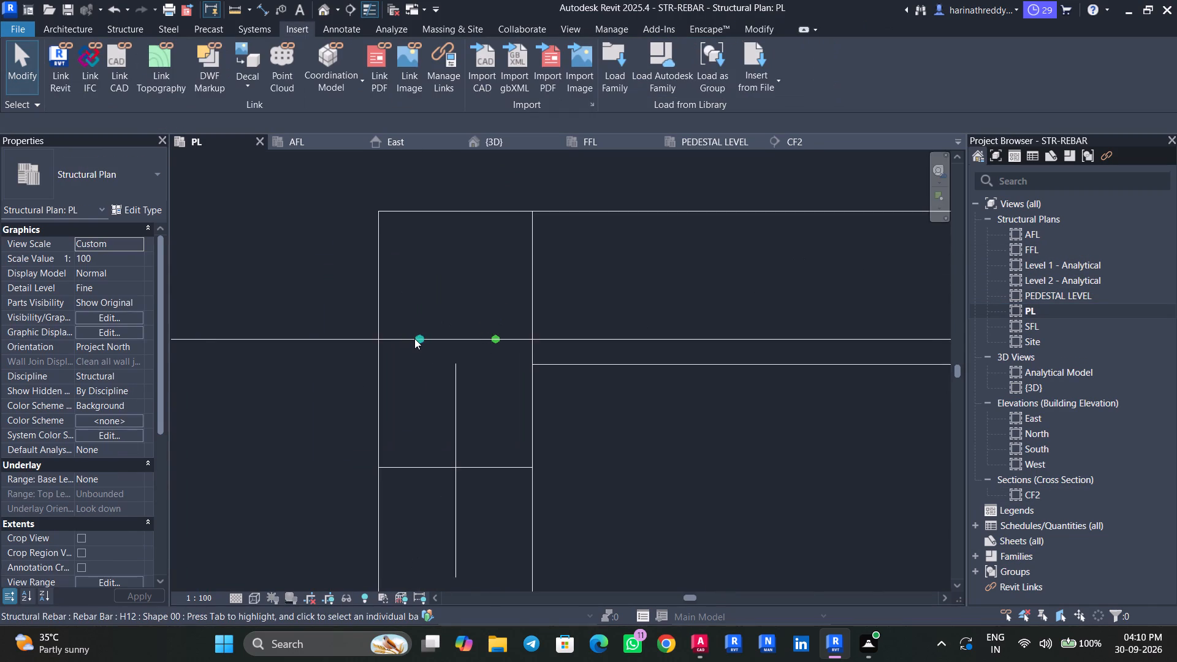
pyautogui.press('Tab')
pyautogui.click(416, 339)
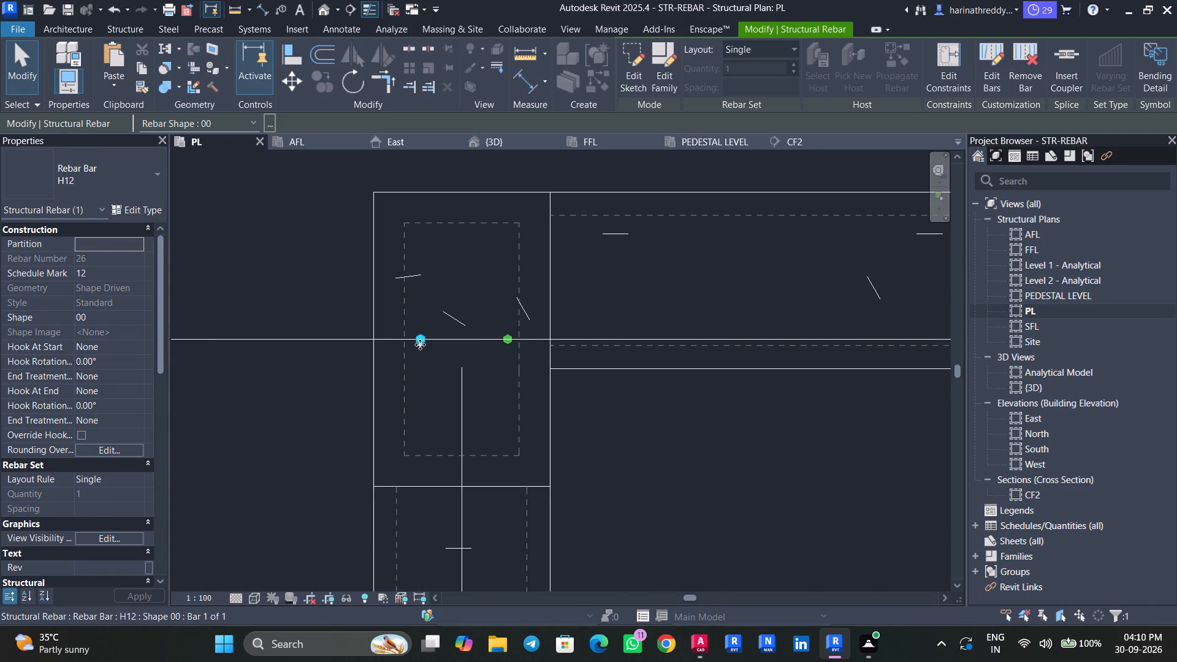
pyautogui.press('Escape')
pyautogui.press('Escape')
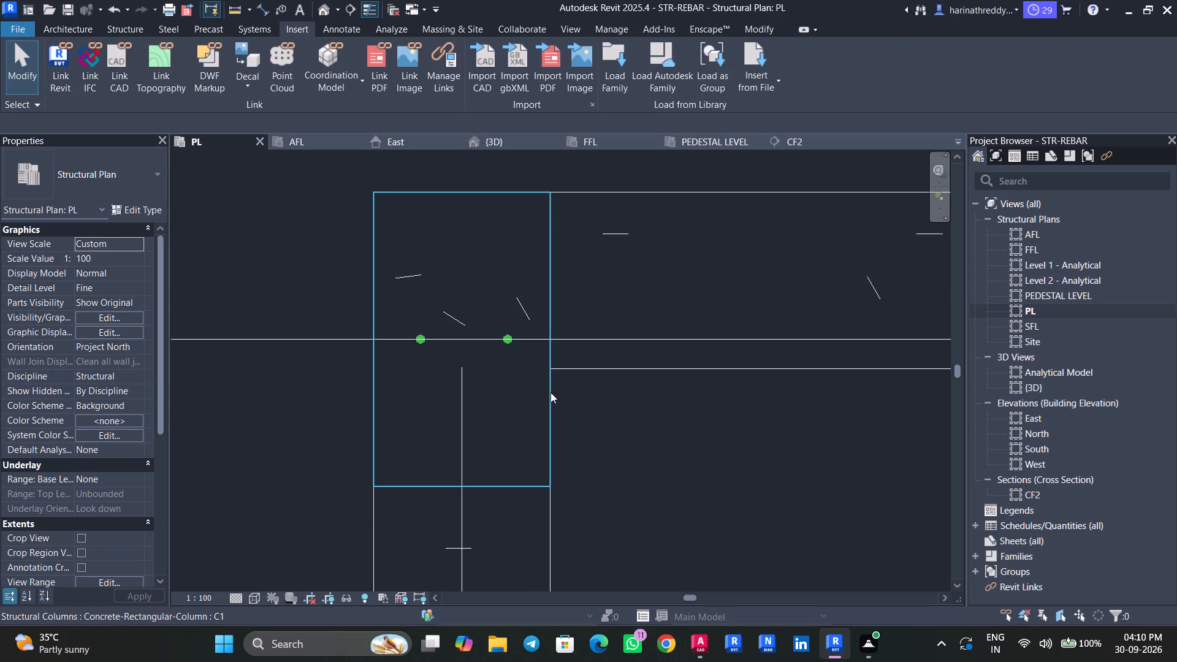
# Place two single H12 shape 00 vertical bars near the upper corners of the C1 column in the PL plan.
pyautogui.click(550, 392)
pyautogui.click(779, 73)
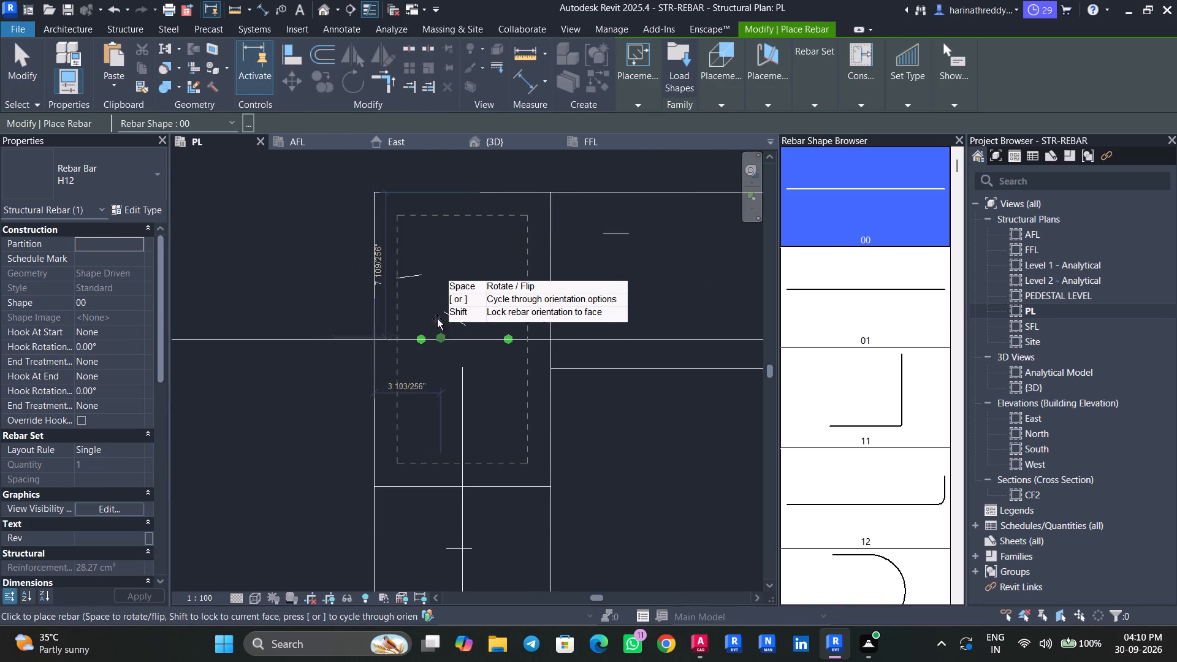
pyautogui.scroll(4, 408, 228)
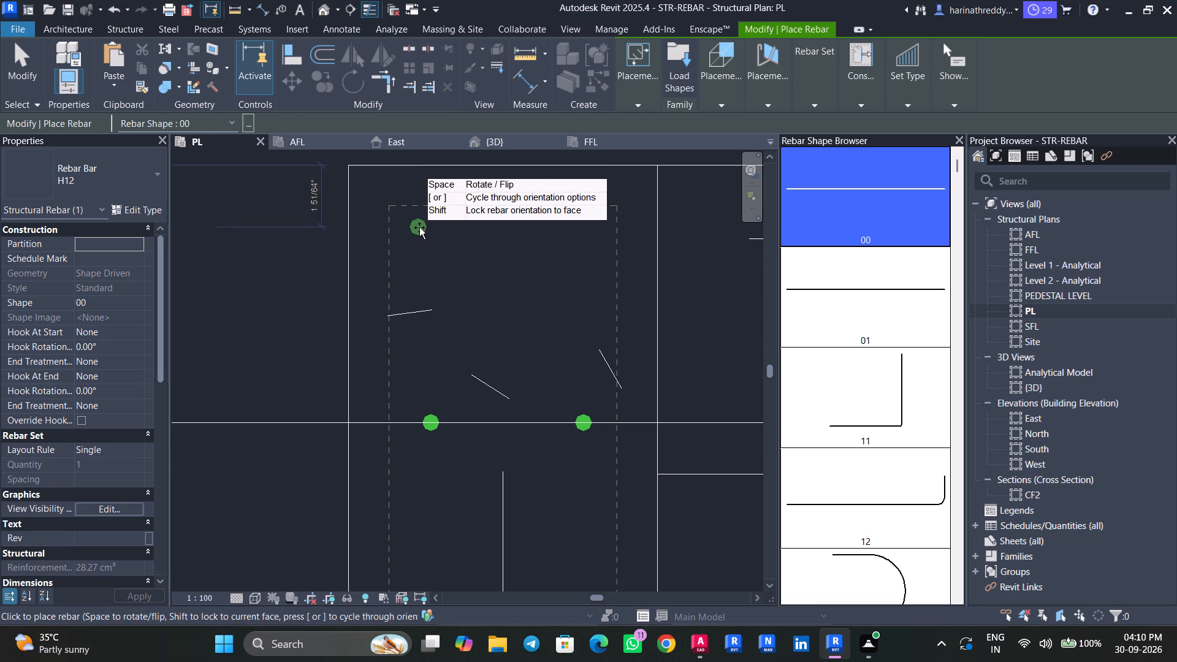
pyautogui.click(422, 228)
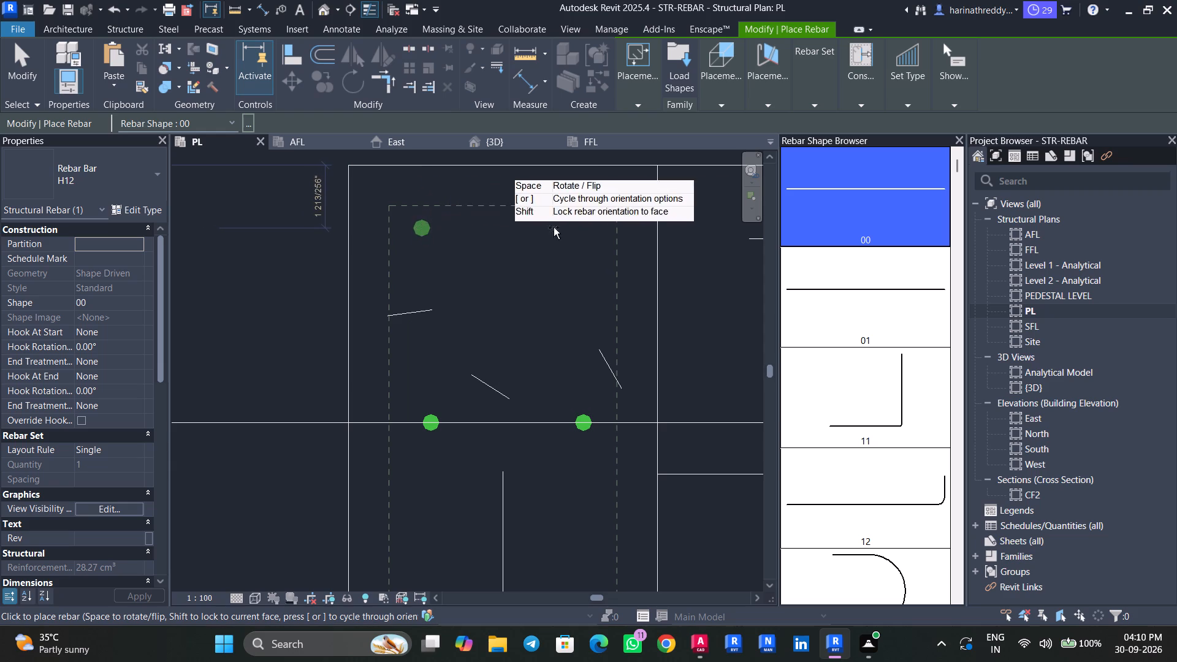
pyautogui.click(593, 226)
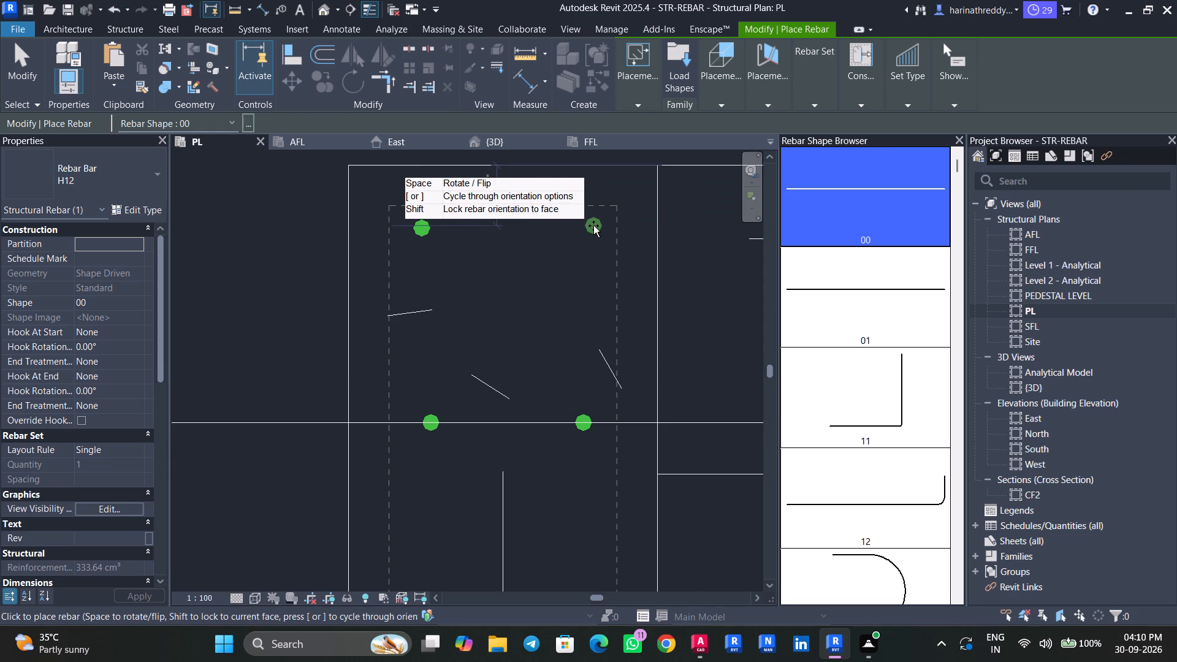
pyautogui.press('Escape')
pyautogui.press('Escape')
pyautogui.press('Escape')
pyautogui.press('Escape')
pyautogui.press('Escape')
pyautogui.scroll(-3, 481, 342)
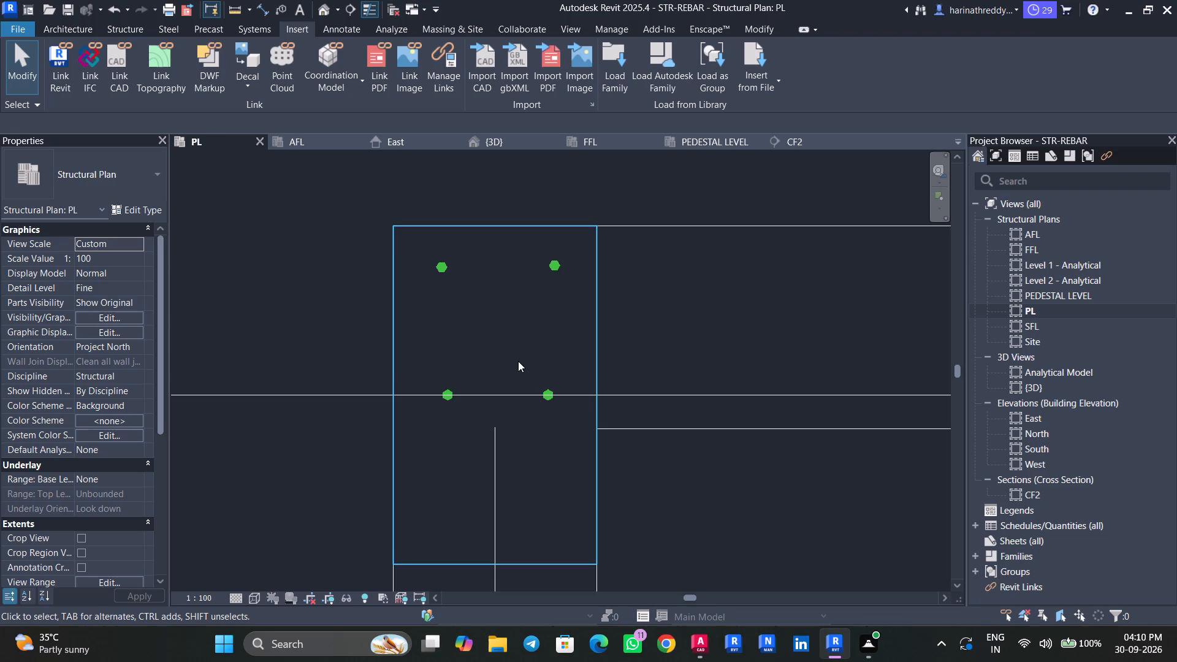
# Switch to AutoCAD and examine the C1 column's section, vertical steel and stirrup details in TYPICAL FLOOR DETAILS.
pyautogui.click(703, 633)
pyautogui.scroll(1, 161, 338)
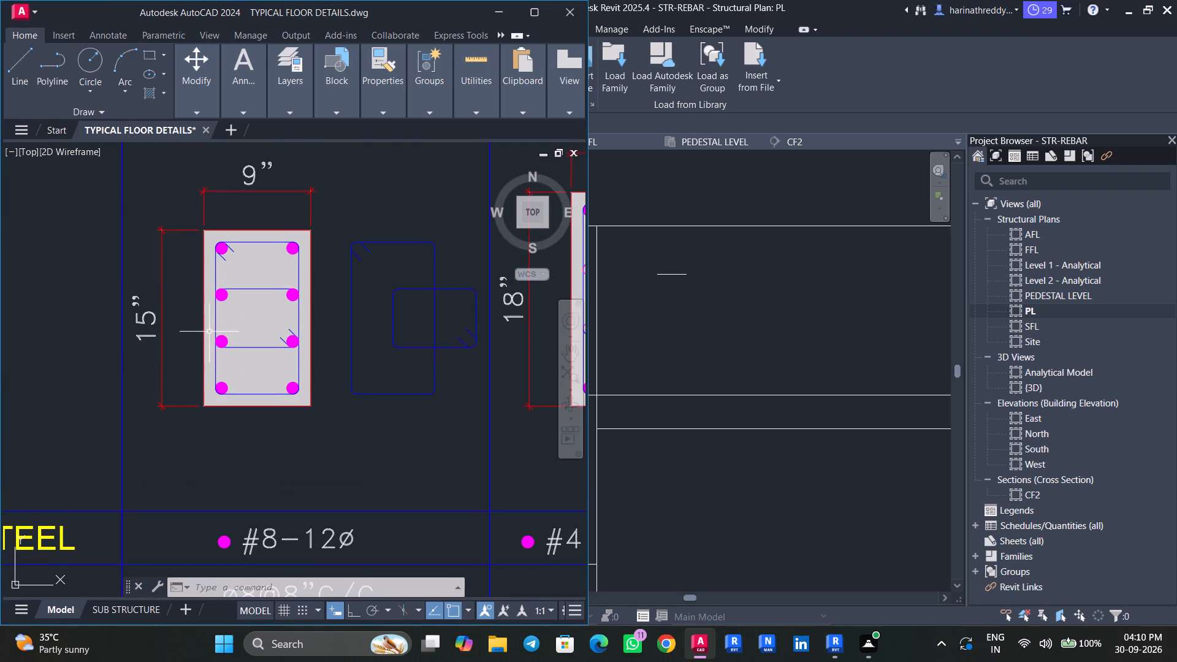
pyautogui.moveTo(209, 332); pyautogui.dragTo(210, 322, button='middle')
pyautogui.scroll(1, 210, 322)
pyautogui.scroll(-1, 210, 321)
pyautogui.moveTo(211, 323); pyautogui.dragTo(205, 274, button='middle')
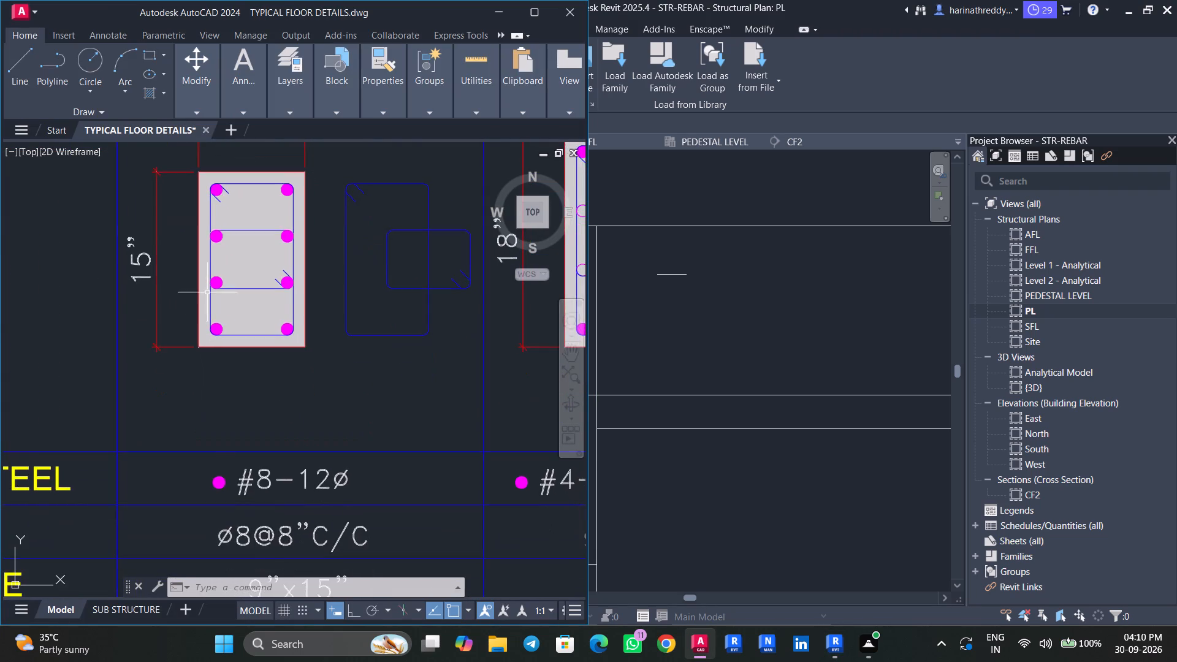
pyautogui.scroll(-2, 208, 295)
pyautogui.scroll(2, 231, 348)
pyautogui.moveTo(231, 348); pyautogui.dragTo(249, 338, button='middle')
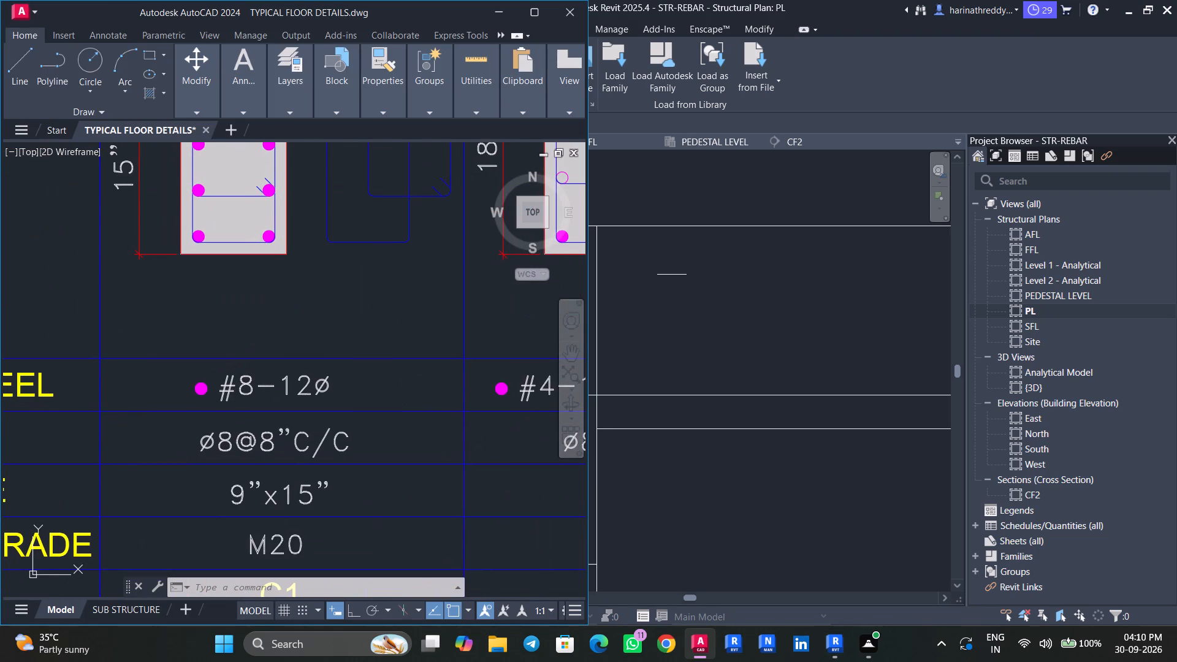
pyautogui.scroll(-1, 256, 338)
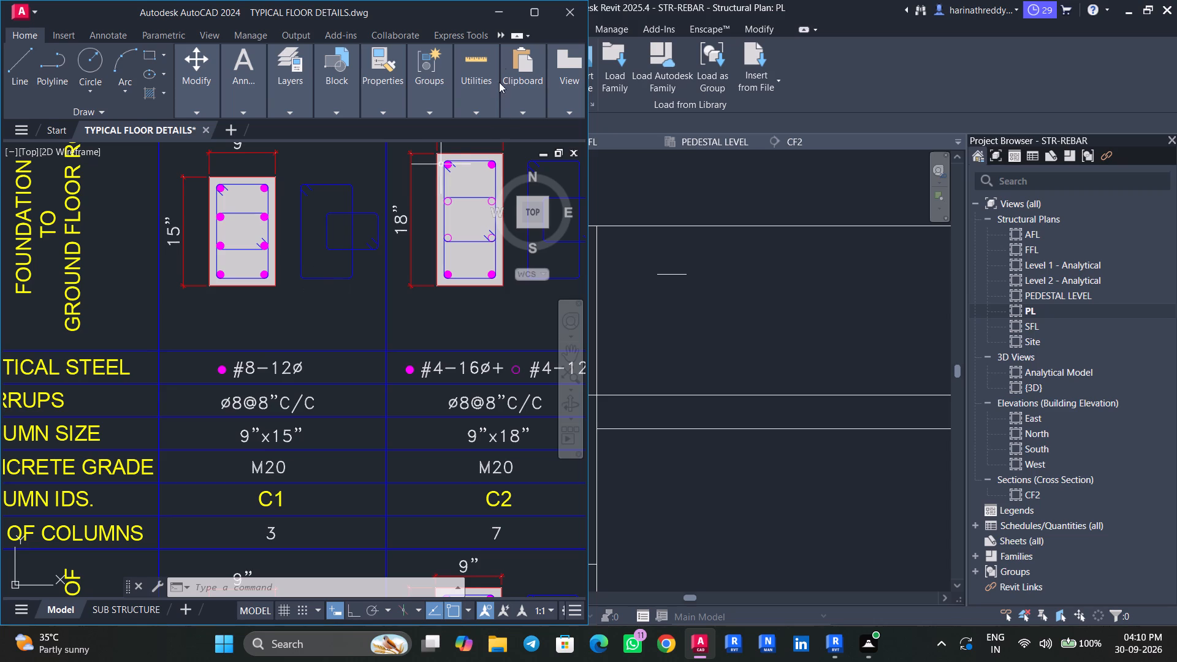
pyautogui.click(503, 20)
# Delete all four H12 vertical bars from the C1 column at A-7 in the Revit PL plan.
pyautogui.press('Escape')
pyautogui.click(438, 271)
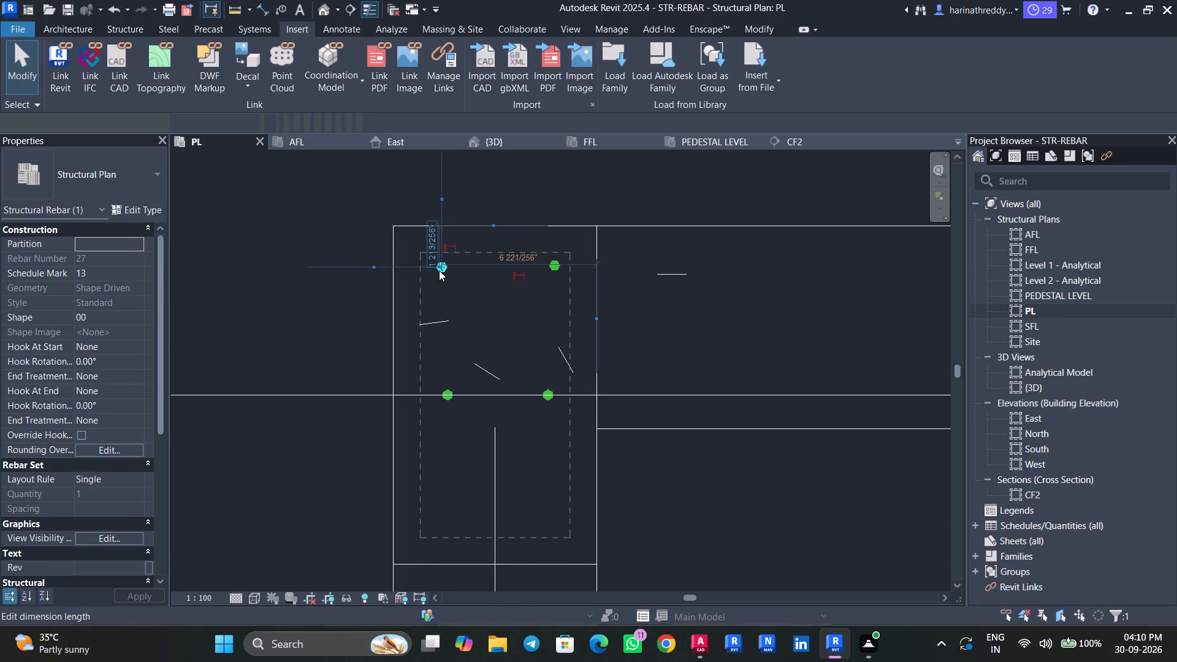
pyautogui.press('Escape')
pyautogui.click(440, 271)
pyautogui.press('Delete')
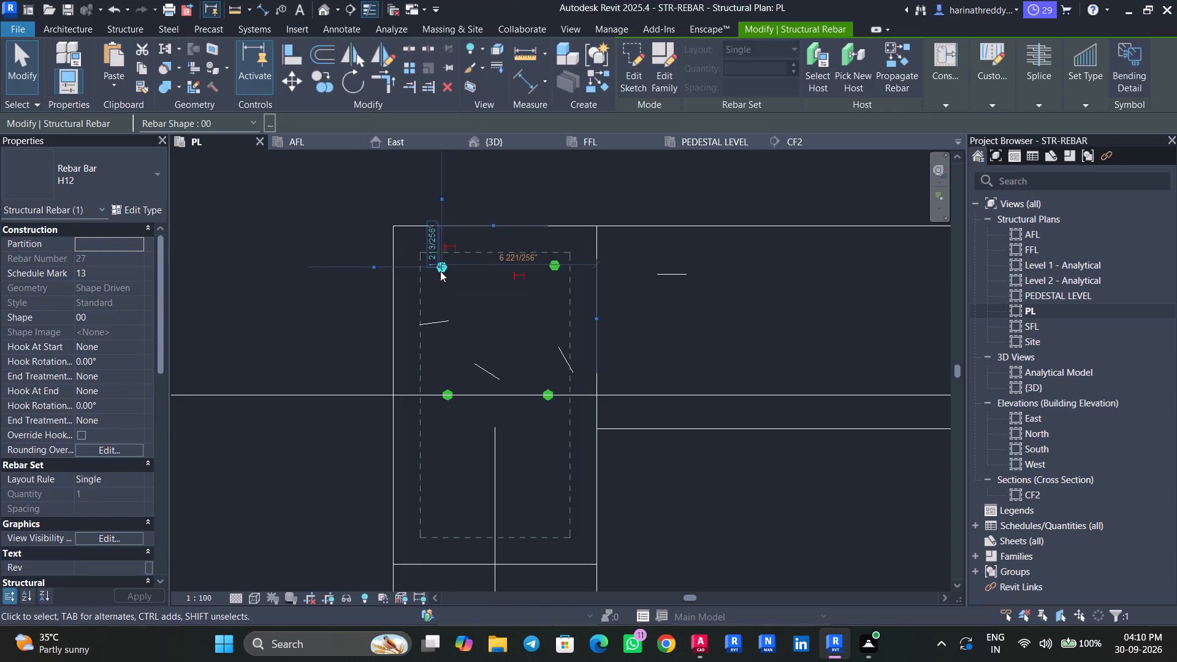
pyautogui.click(555, 265)
pyautogui.press('Delete')
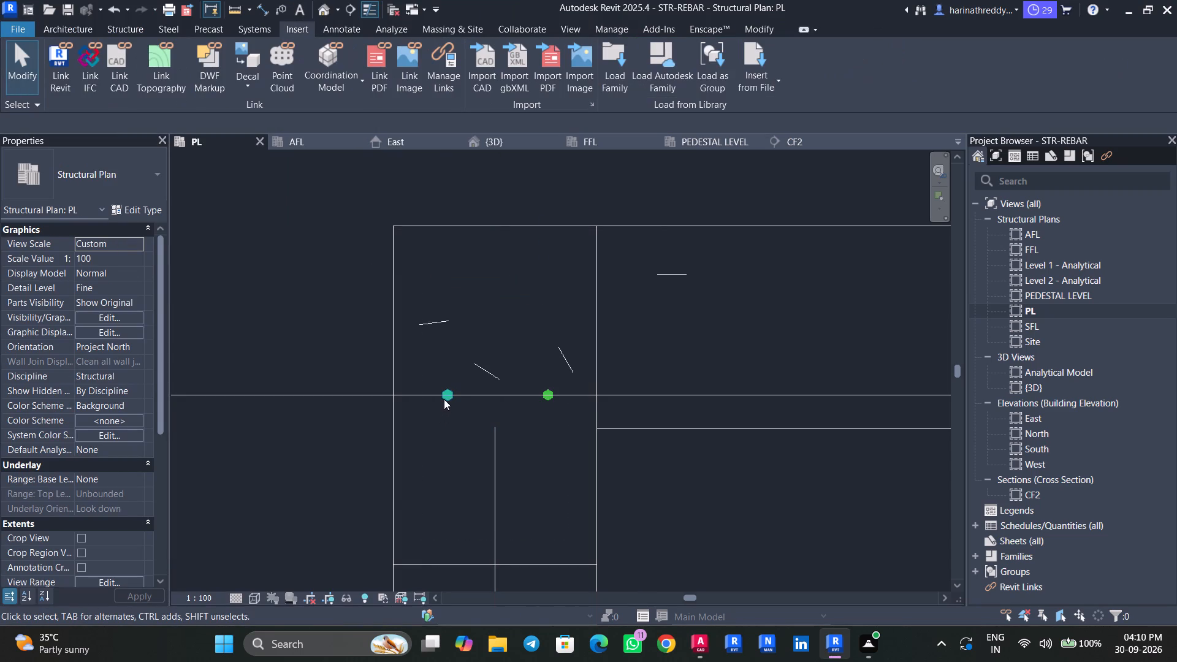
pyautogui.click(444, 398)
pyautogui.press('Delete')
pyautogui.click(546, 397)
pyautogui.press('Delete')
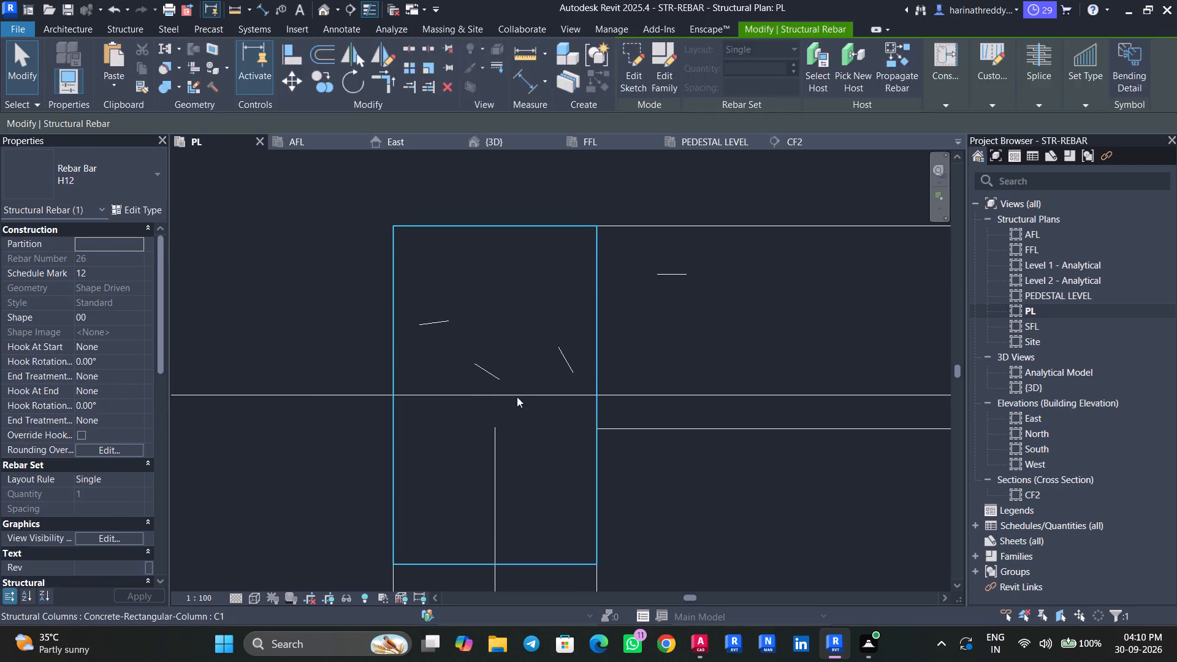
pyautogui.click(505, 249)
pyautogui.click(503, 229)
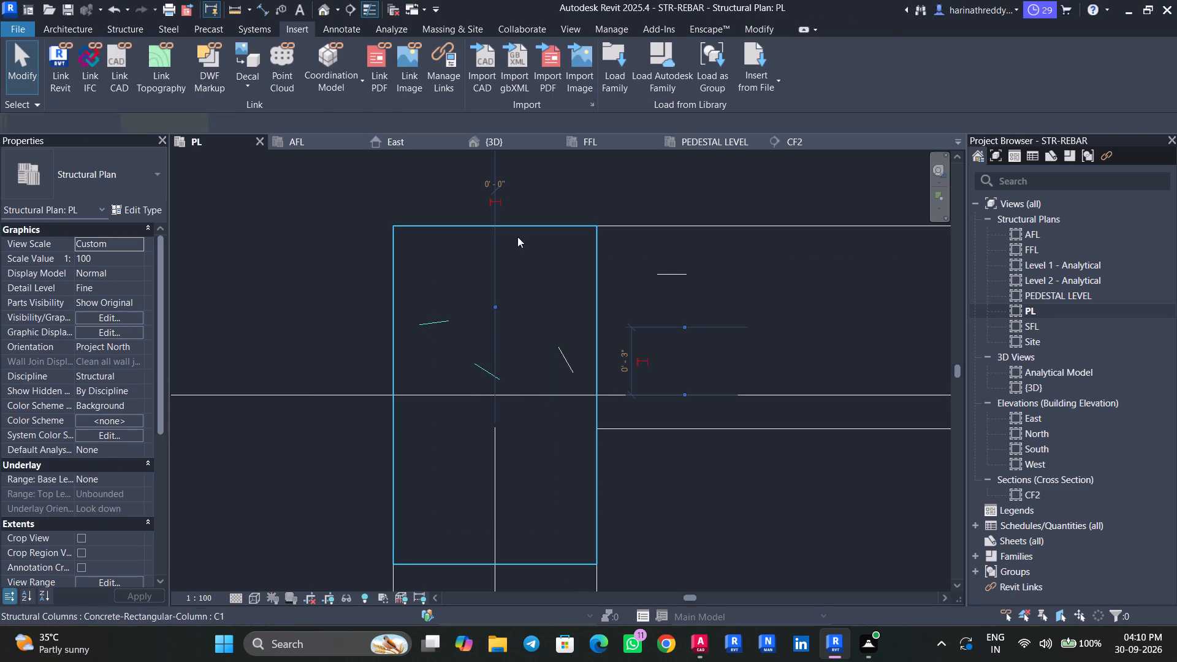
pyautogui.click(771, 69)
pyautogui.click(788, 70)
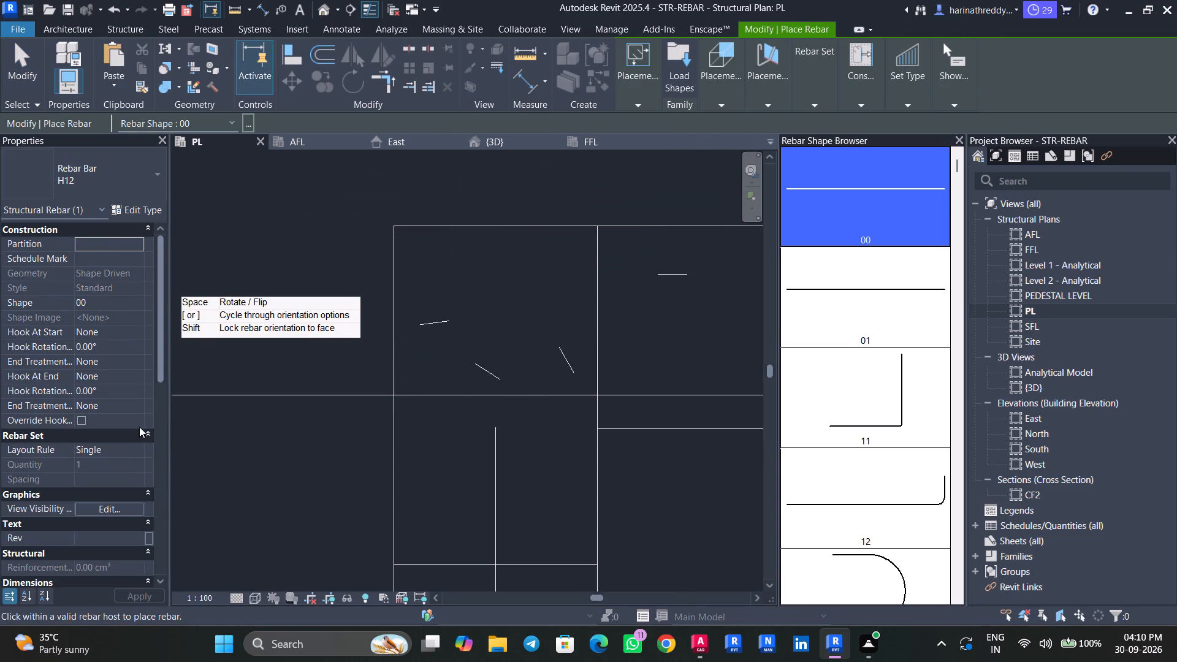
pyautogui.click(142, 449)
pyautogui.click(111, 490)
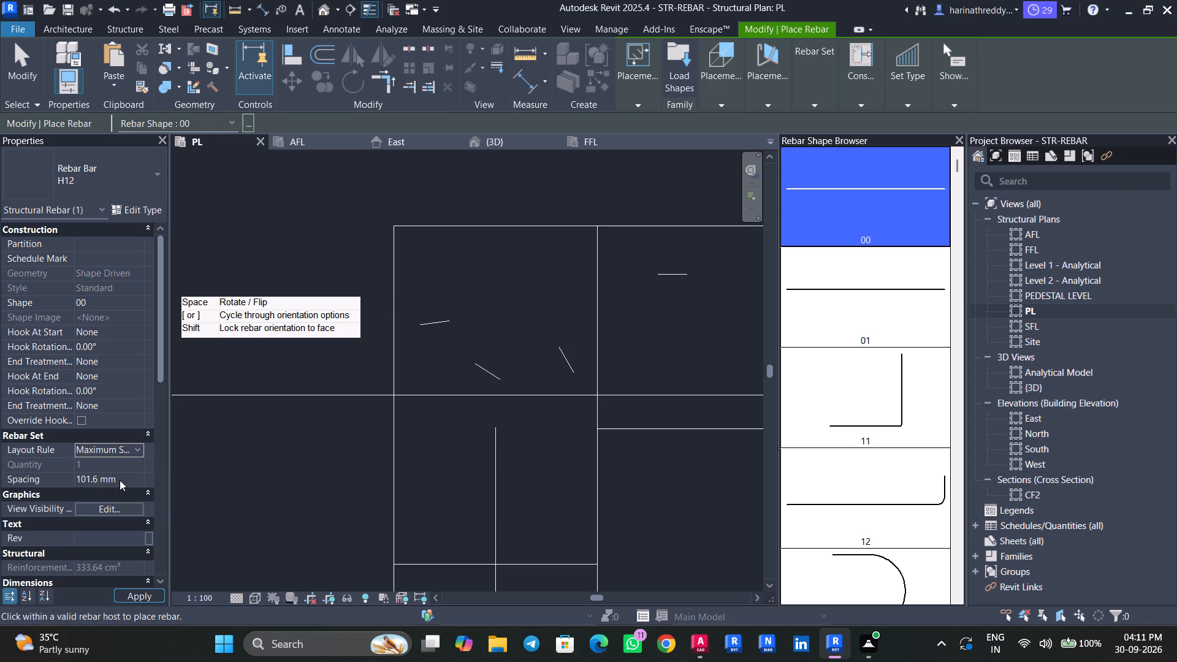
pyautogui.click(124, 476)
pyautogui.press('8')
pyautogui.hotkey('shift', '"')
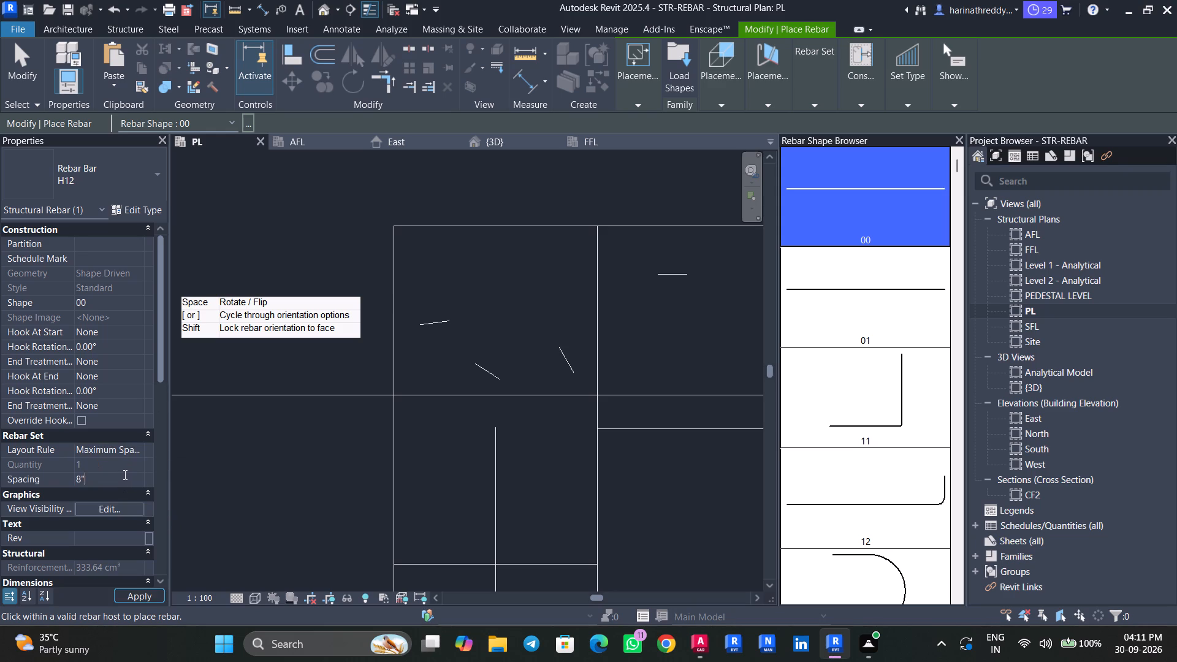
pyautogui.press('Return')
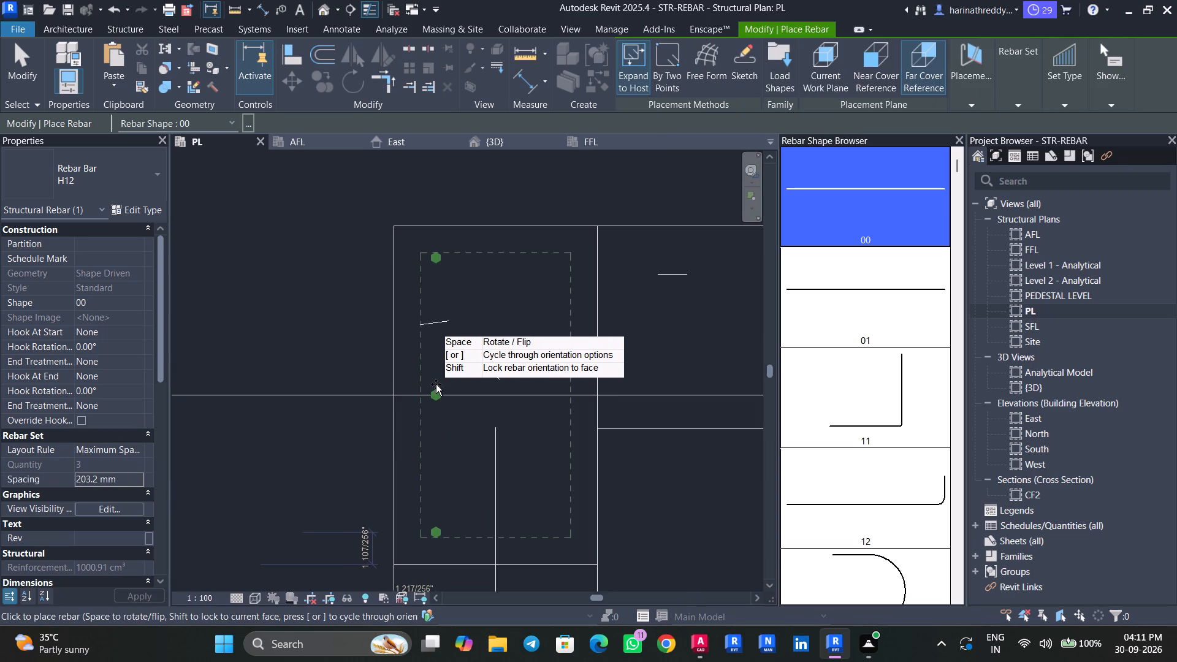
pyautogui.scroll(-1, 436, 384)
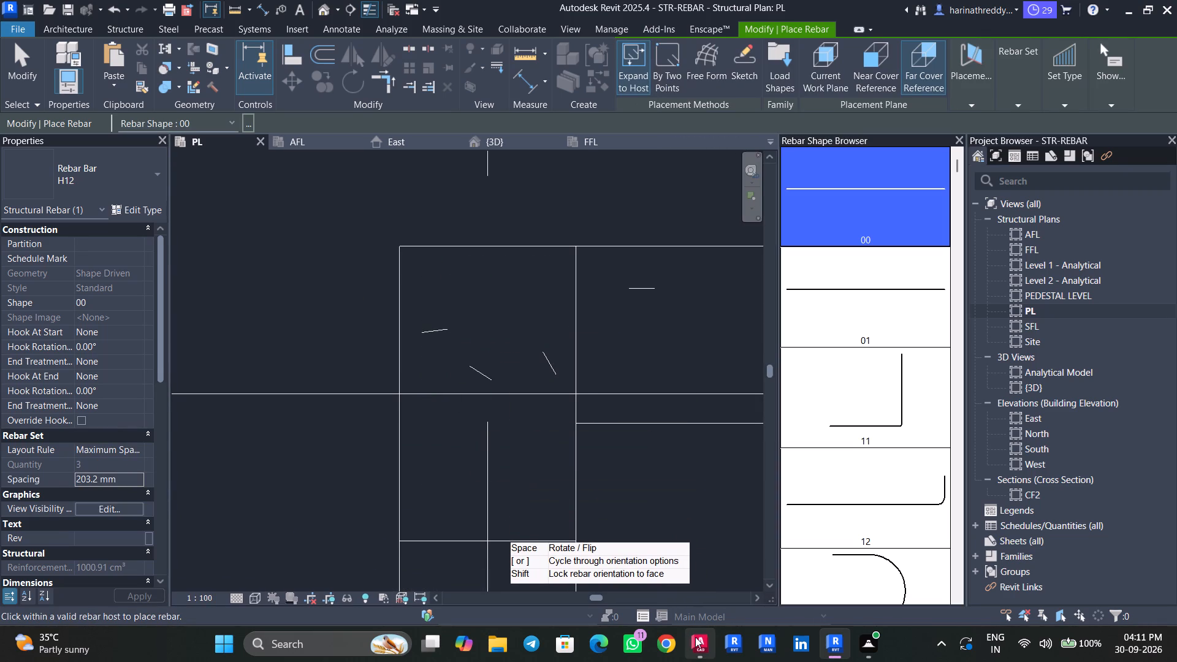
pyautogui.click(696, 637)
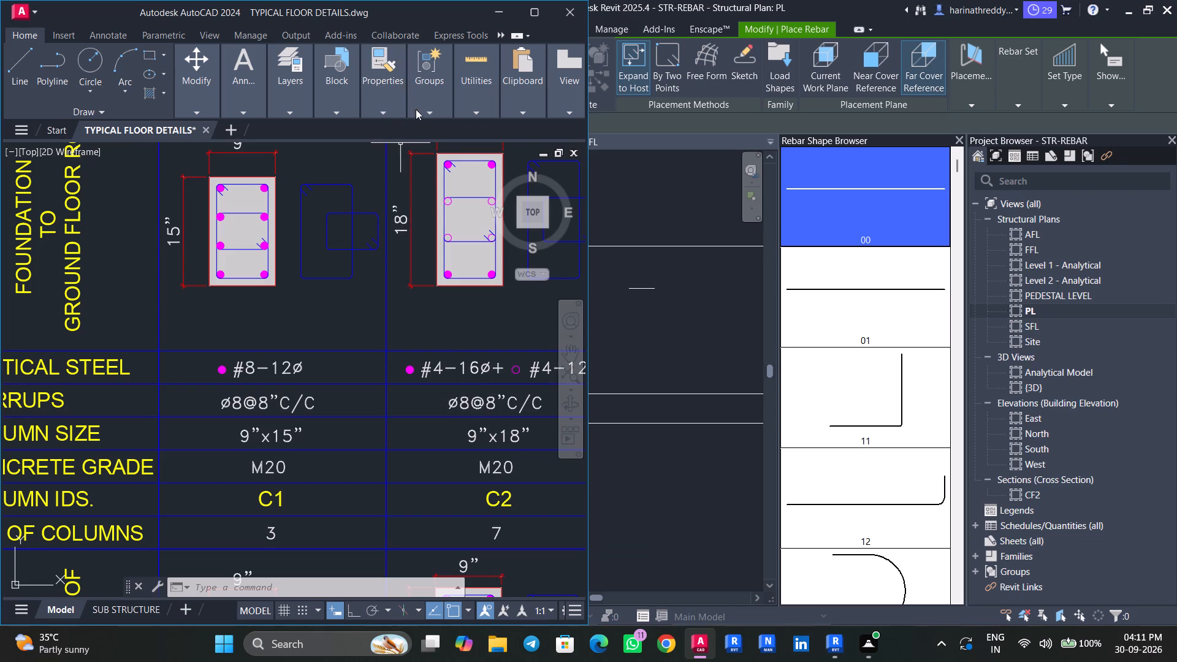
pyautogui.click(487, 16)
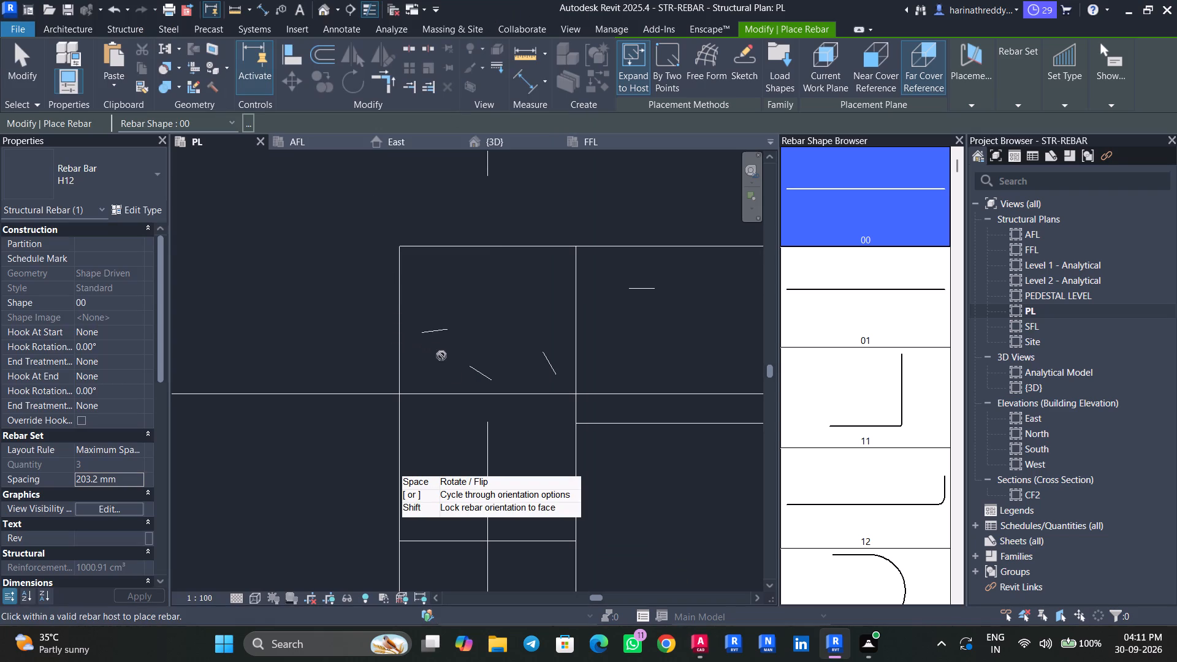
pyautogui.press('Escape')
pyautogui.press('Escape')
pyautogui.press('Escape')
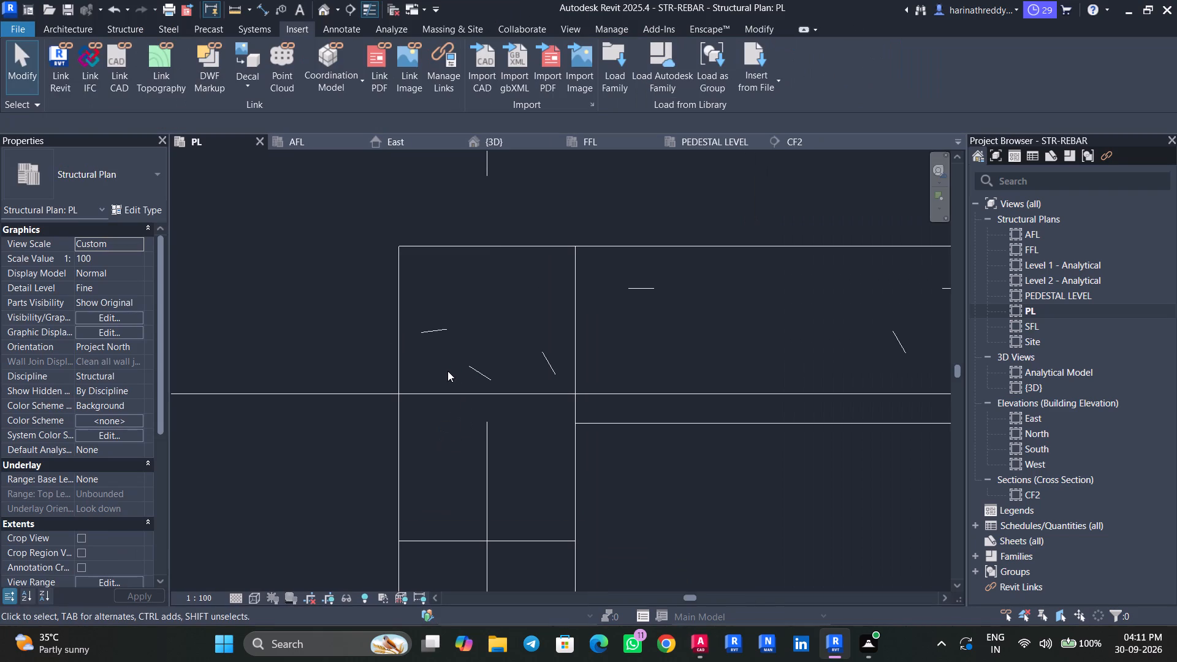
# Measure the C1 column's longer side between its upper and lower faces with an aligned dimension.
pyautogui.press('d')
pyautogui.press('i')
pyautogui.press('Tab')
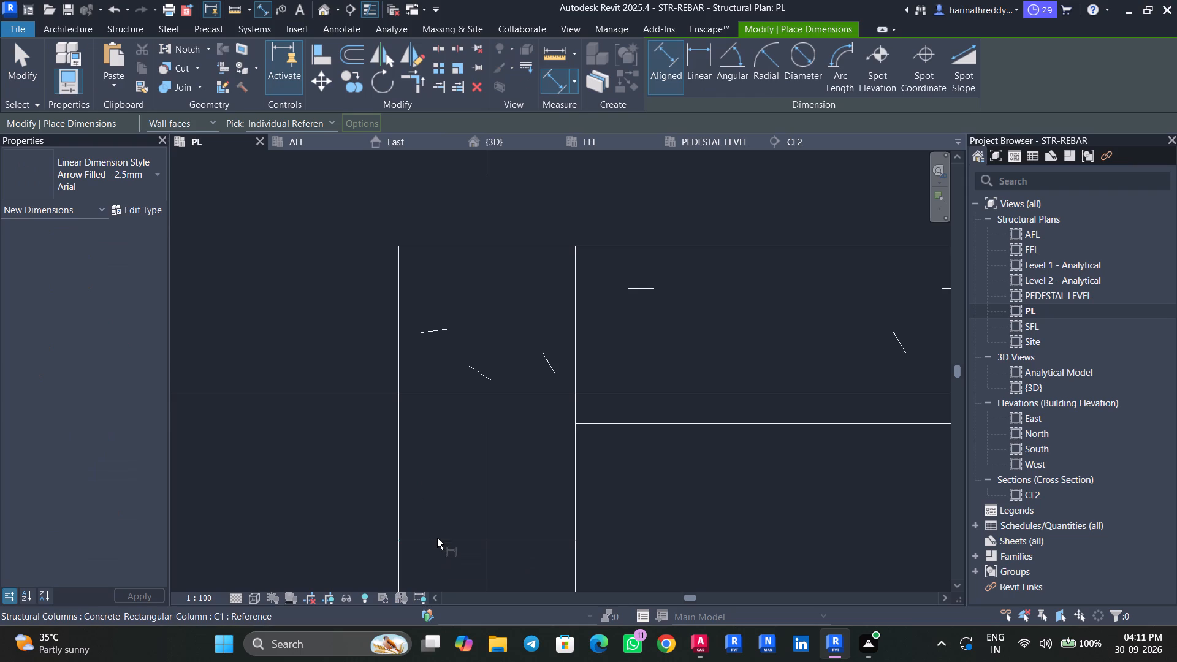
pyautogui.press('Tab')
pyautogui.press('Tab')
pyautogui.press('Tab')
pyautogui.press('Tab')
pyautogui.press('Tab')
pyautogui.click(436, 541)
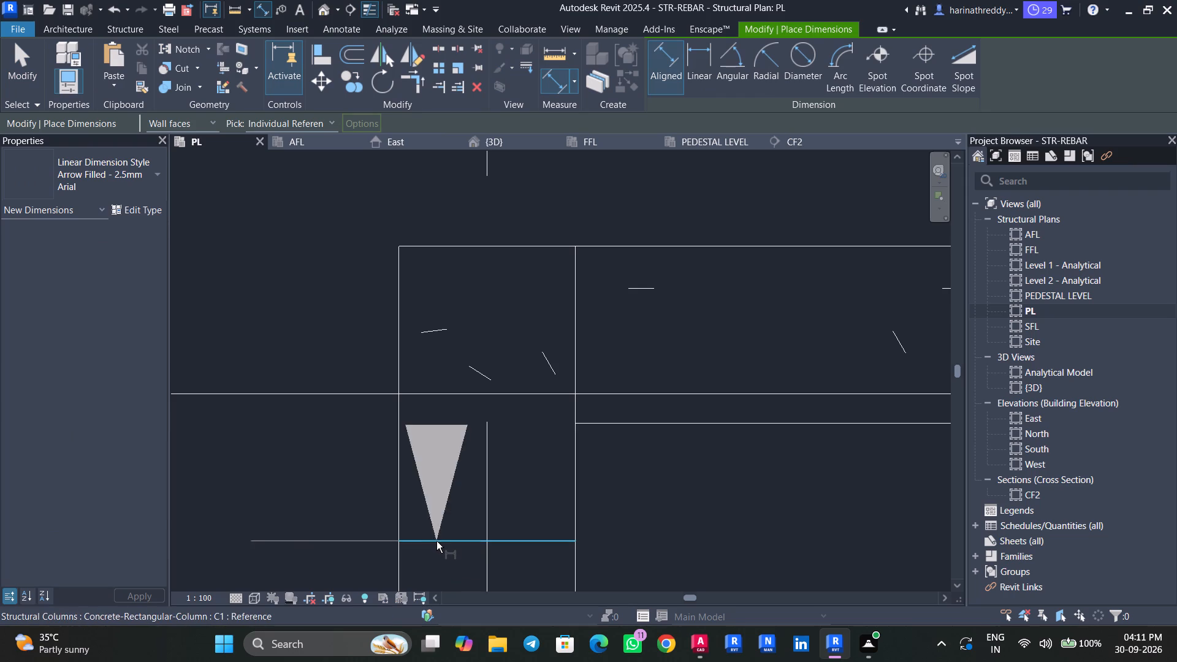
pyautogui.press('Tab')
pyautogui.click(466, 246)
pyautogui.scroll(-7, 464, 245)
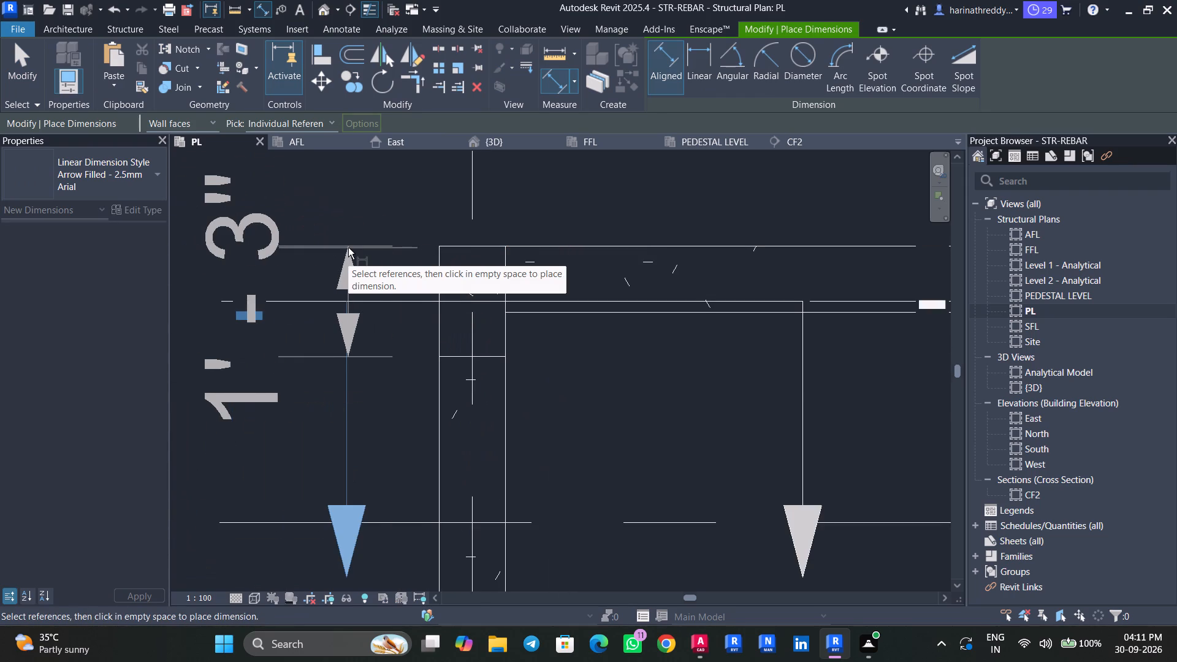
pyautogui.press('Escape')
pyautogui.press('Escape')
pyautogui.press('Escape')
pyautogui.press('Escape')
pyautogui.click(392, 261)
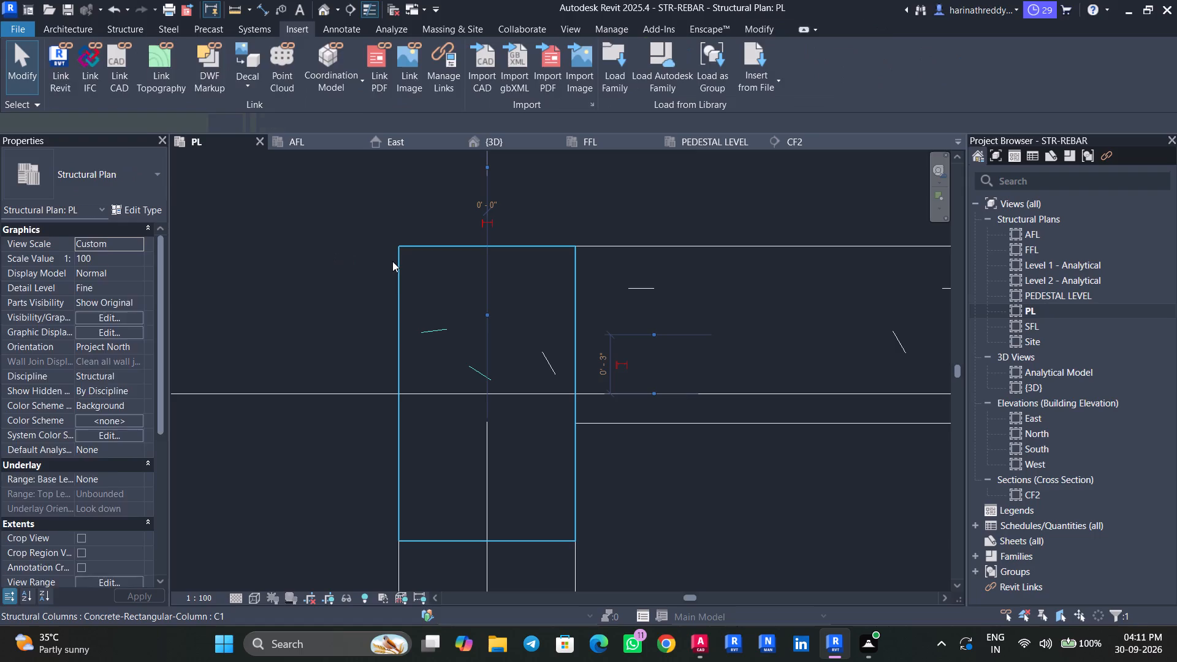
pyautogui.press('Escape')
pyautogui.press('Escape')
# Start placing H12 shape 00 rebar in the C1 column, using the Maximum Spacing layout at 8".
pyautogui.click(422, 245)
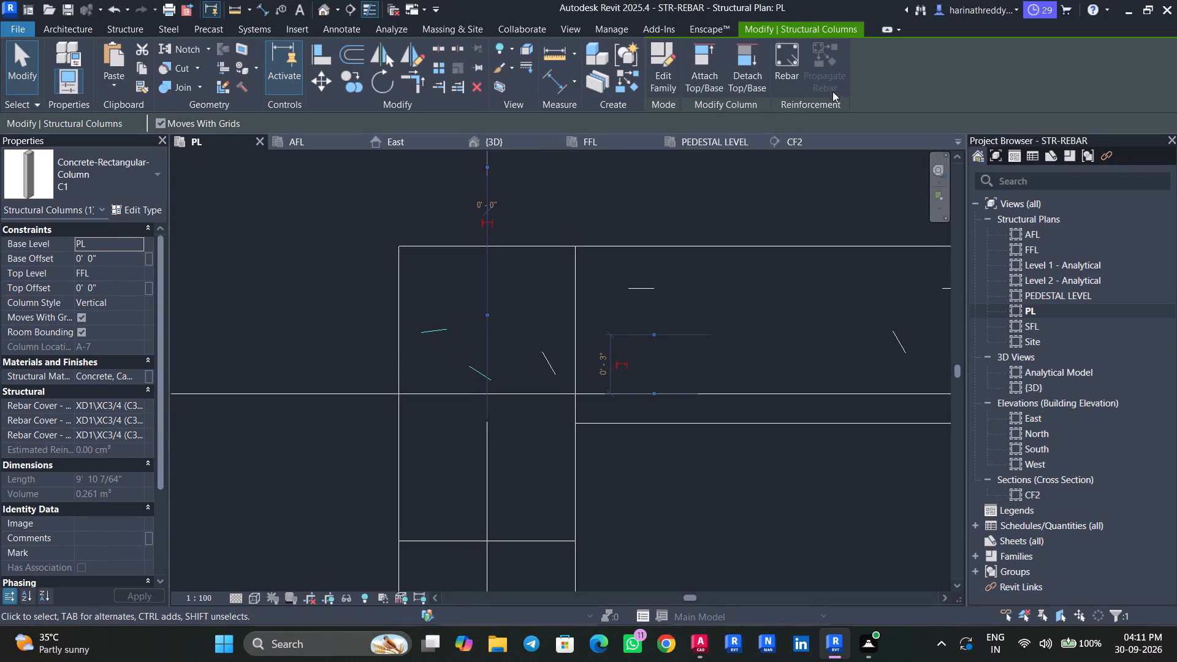
pyautogui.click(796, 71)
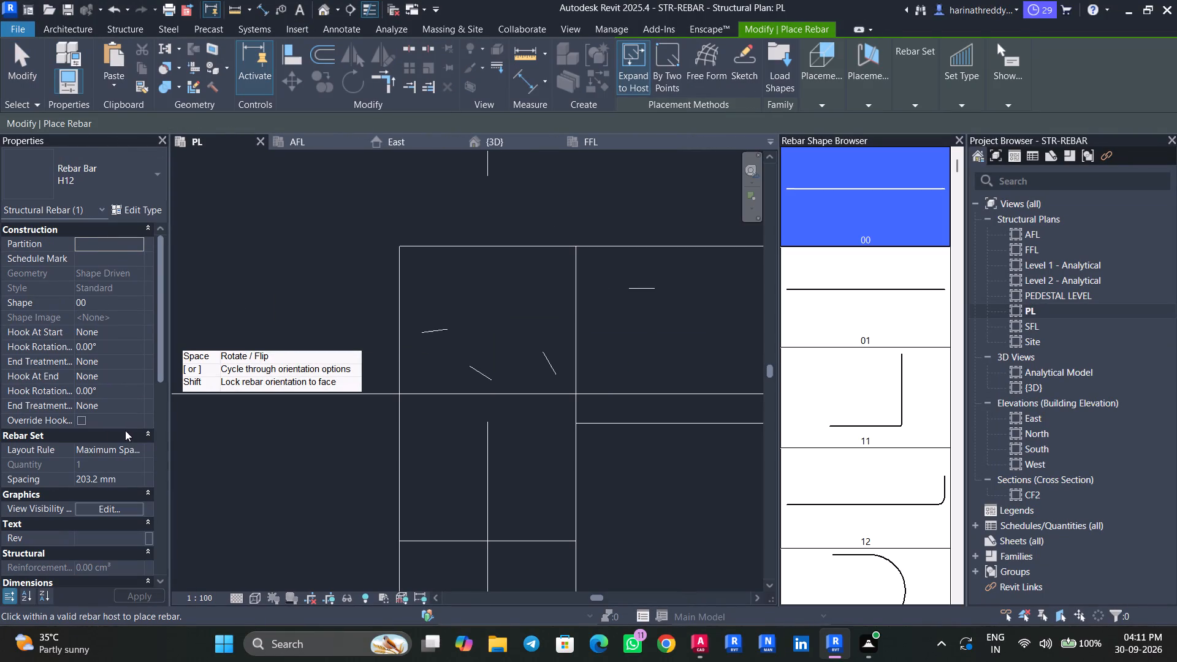
pyautogui.click(142, 451)
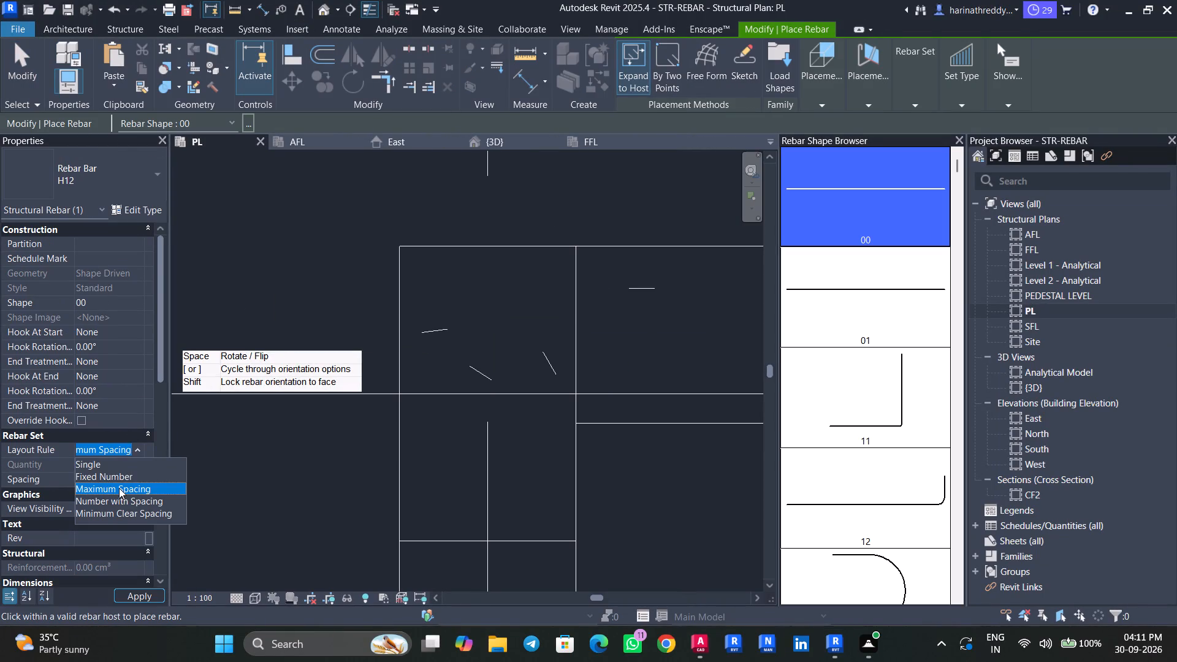
pyautogui.click(119, 488)
pyautogui.click(121, 486)
pyautogui.press('8')
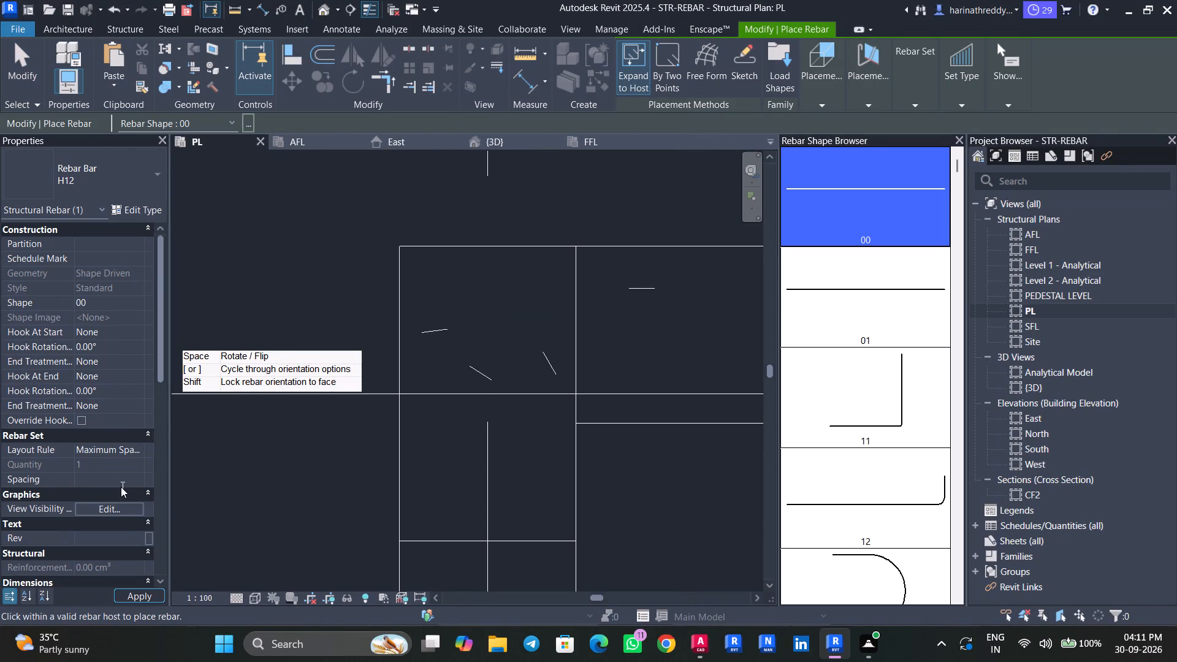
pyautogui.hotkey('shift', '"')
pyautogui.press('Return')
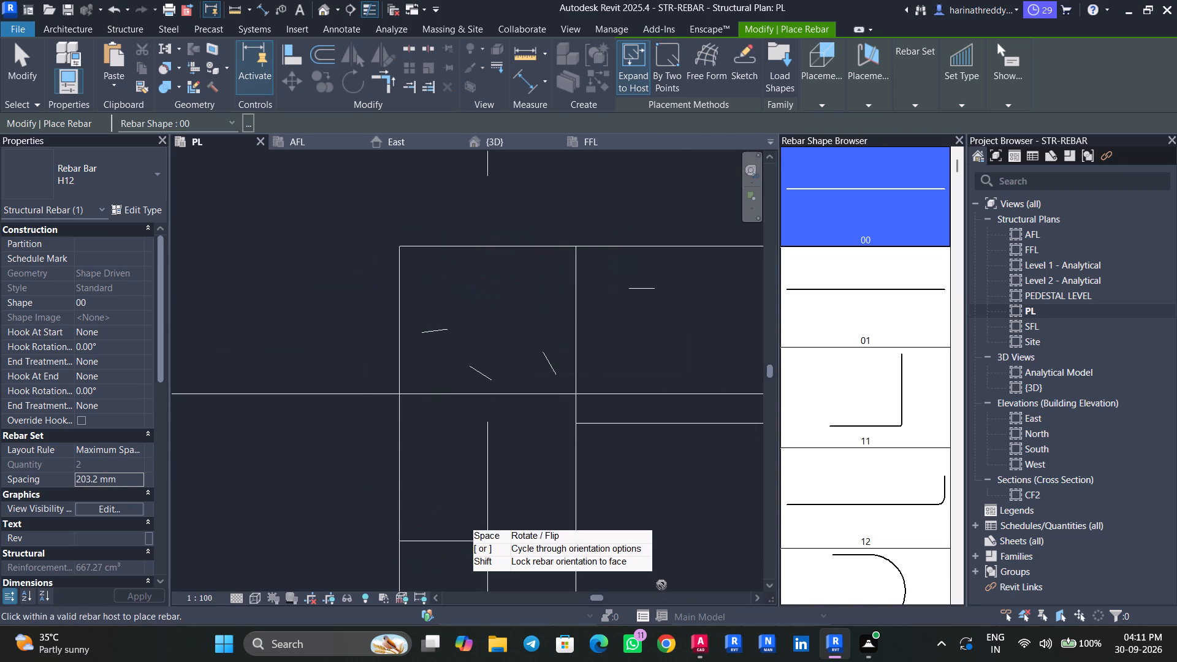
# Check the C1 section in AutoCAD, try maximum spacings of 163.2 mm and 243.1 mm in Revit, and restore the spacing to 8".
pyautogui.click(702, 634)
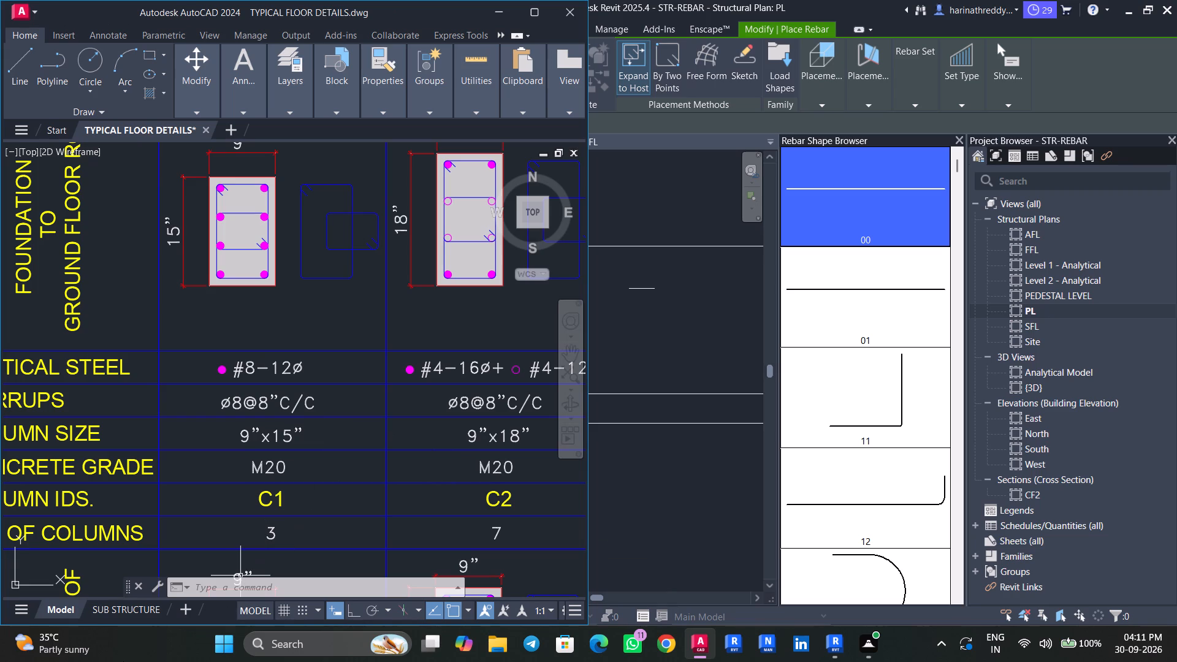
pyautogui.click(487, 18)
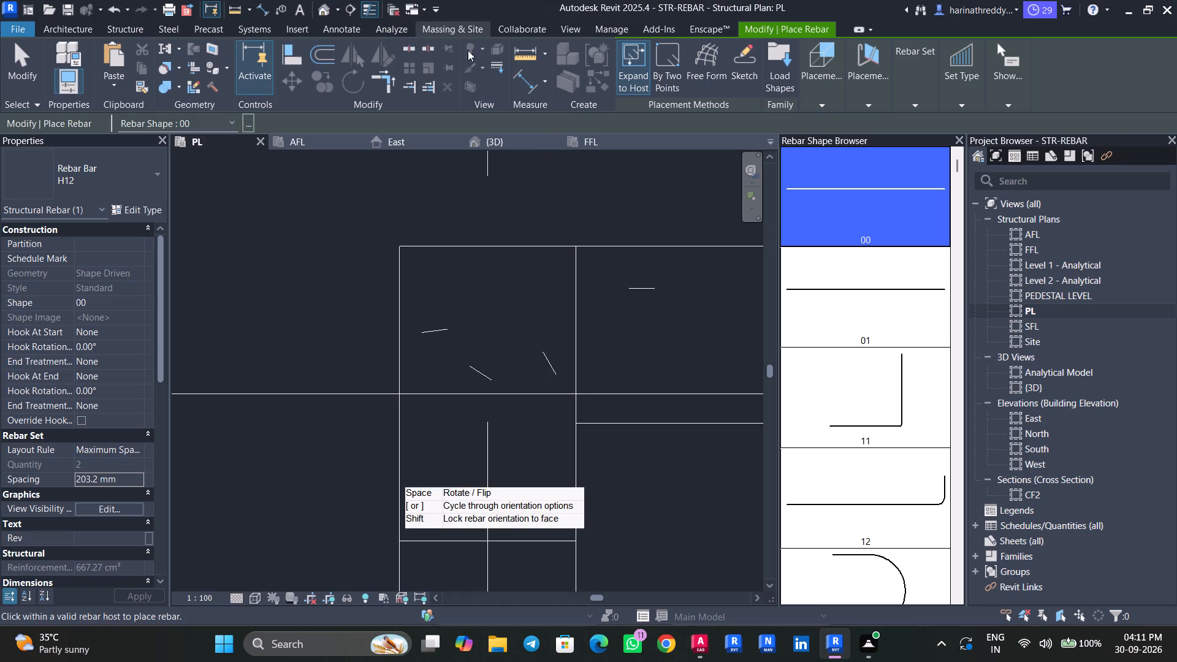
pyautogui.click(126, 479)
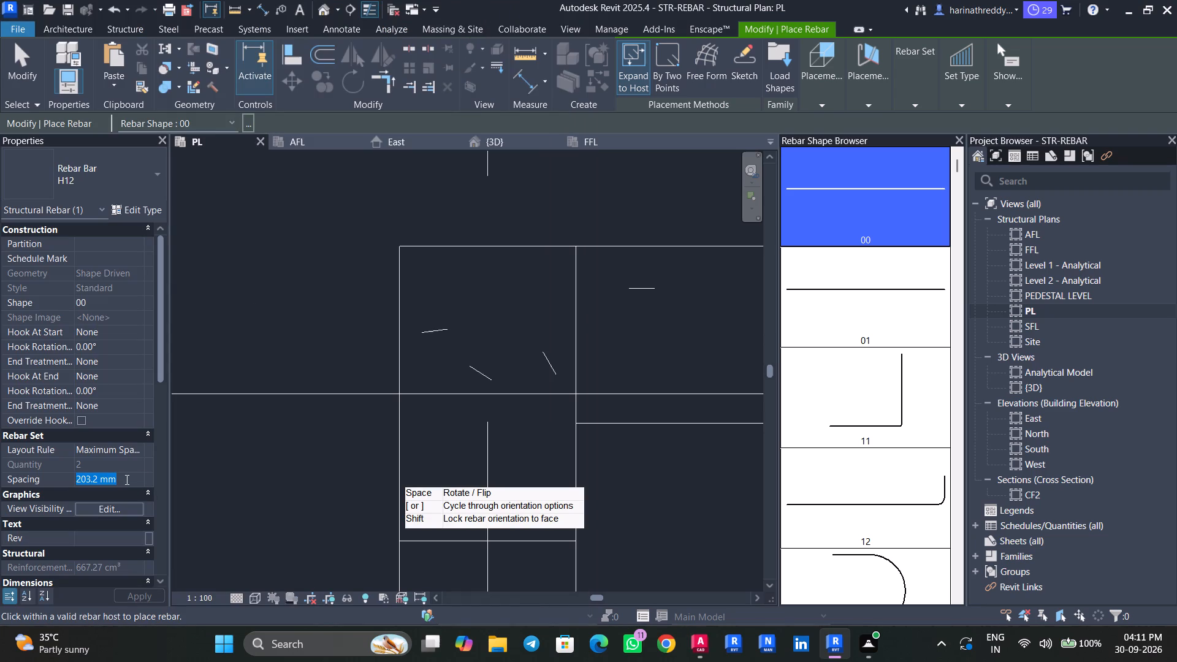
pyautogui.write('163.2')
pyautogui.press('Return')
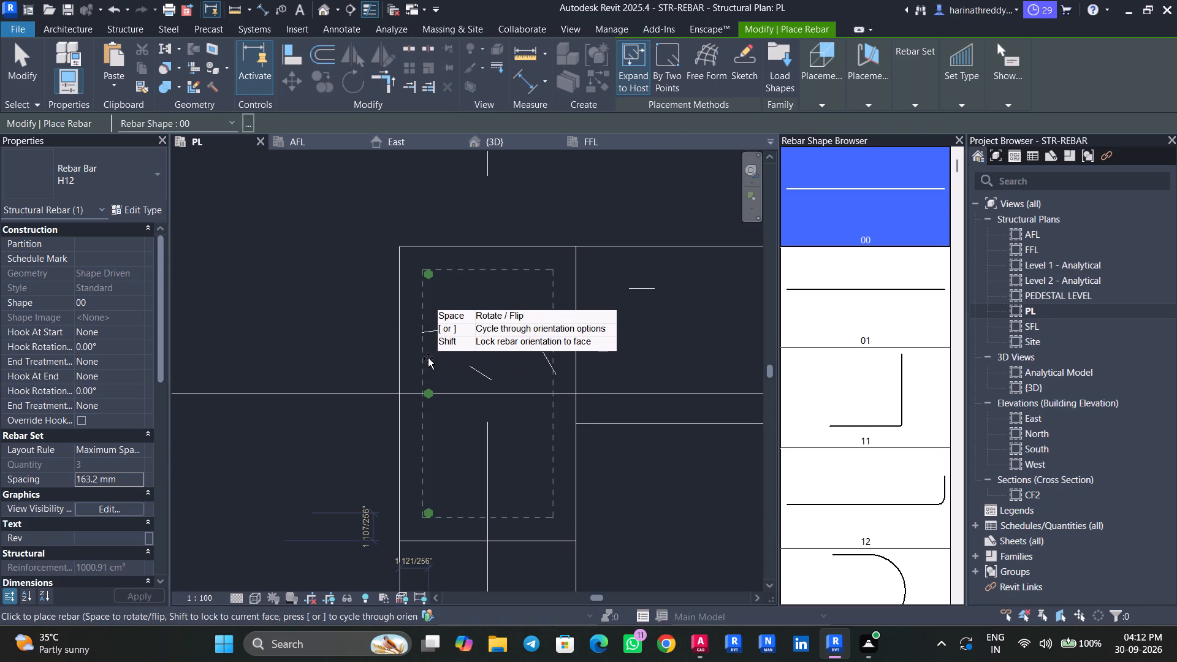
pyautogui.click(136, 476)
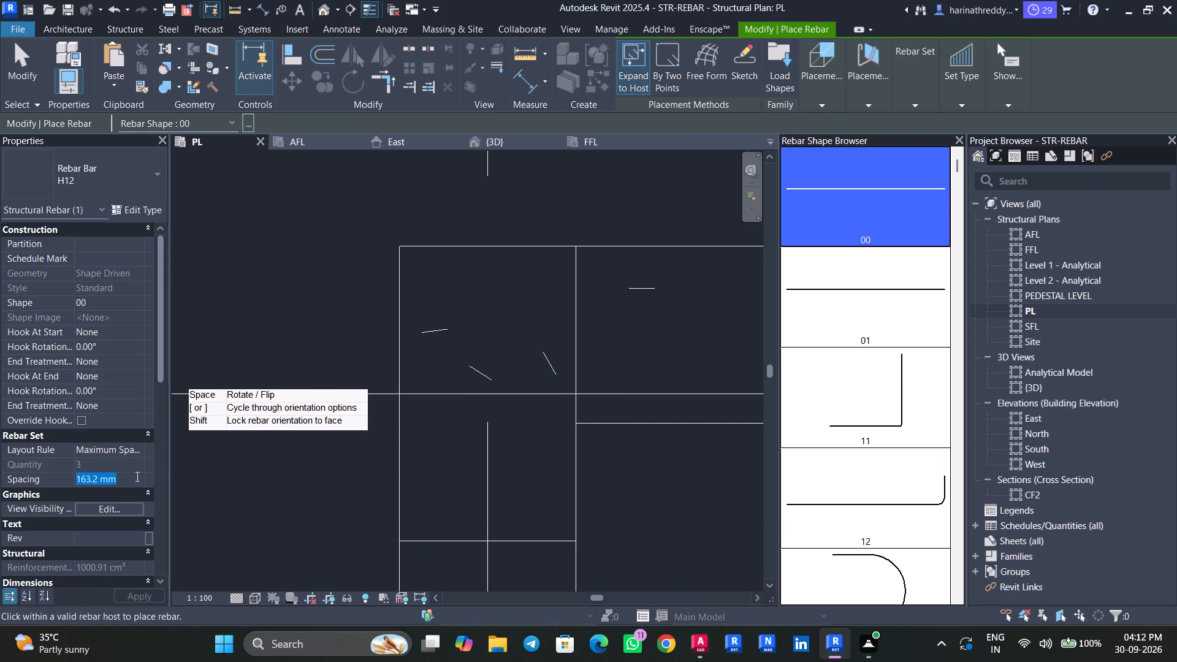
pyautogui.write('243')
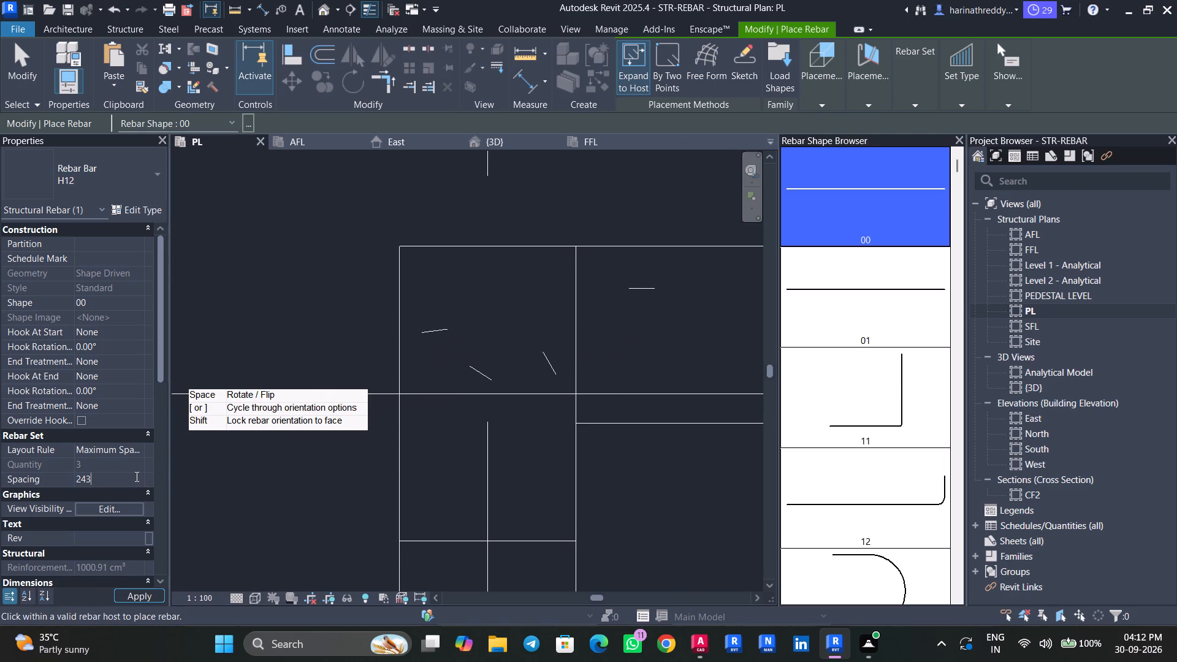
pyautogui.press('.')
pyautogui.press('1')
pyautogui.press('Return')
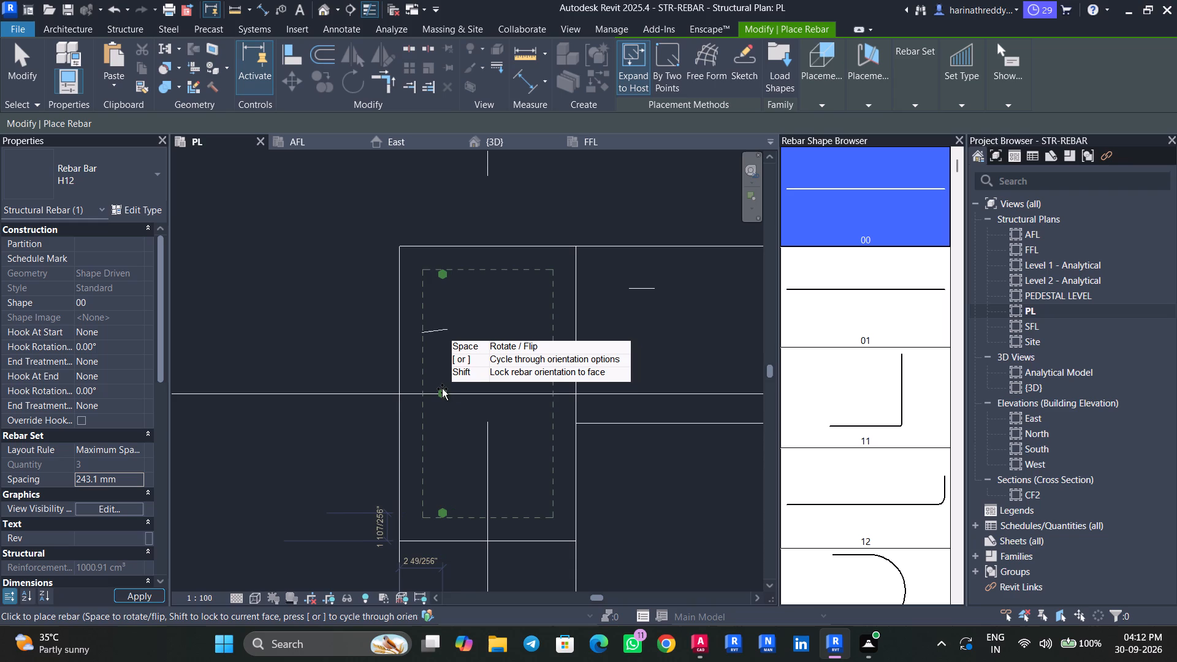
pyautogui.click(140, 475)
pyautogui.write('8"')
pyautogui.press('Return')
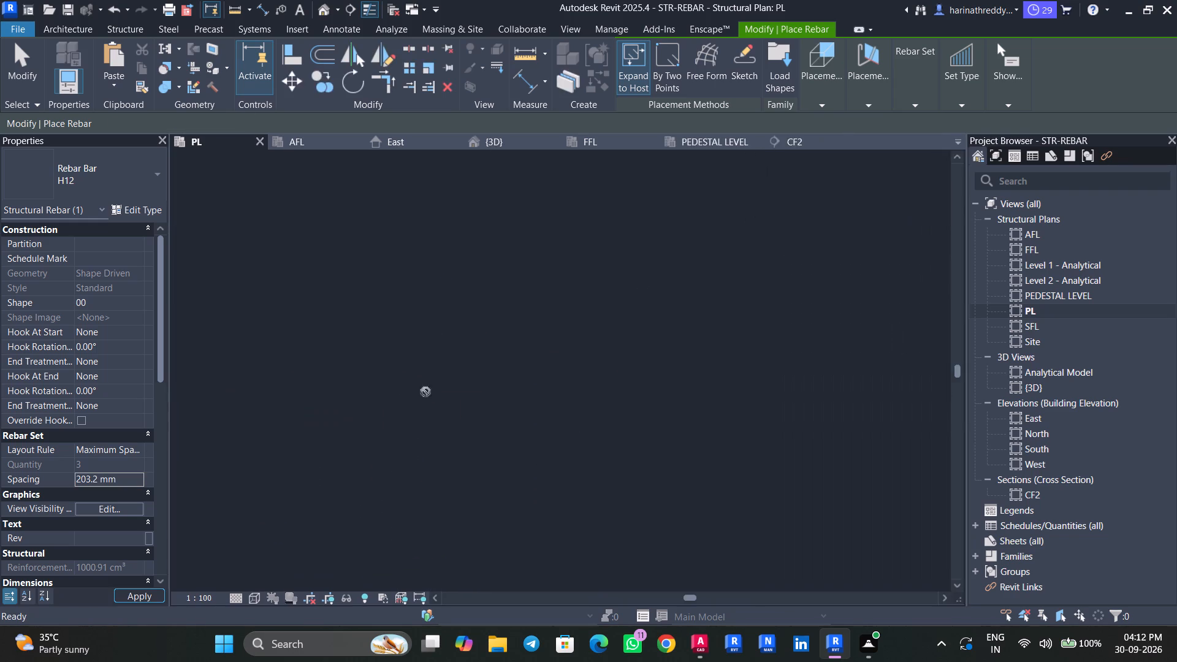
# Set the H12 vertical bars to a Fixed Number layout of 4 and position the row along the C1 column's long left face.
pyautogui.click(135, 451)
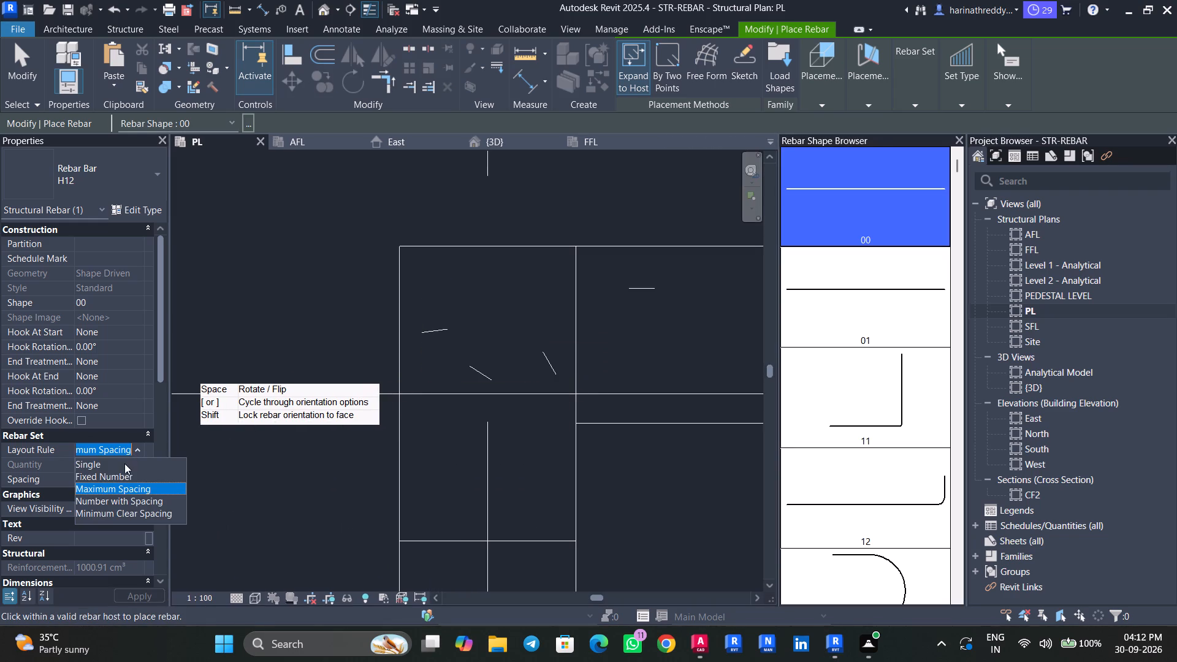
pyautogui.click(116, 475)
pyautogui.click(117, 471)
pyautogui.press('4')
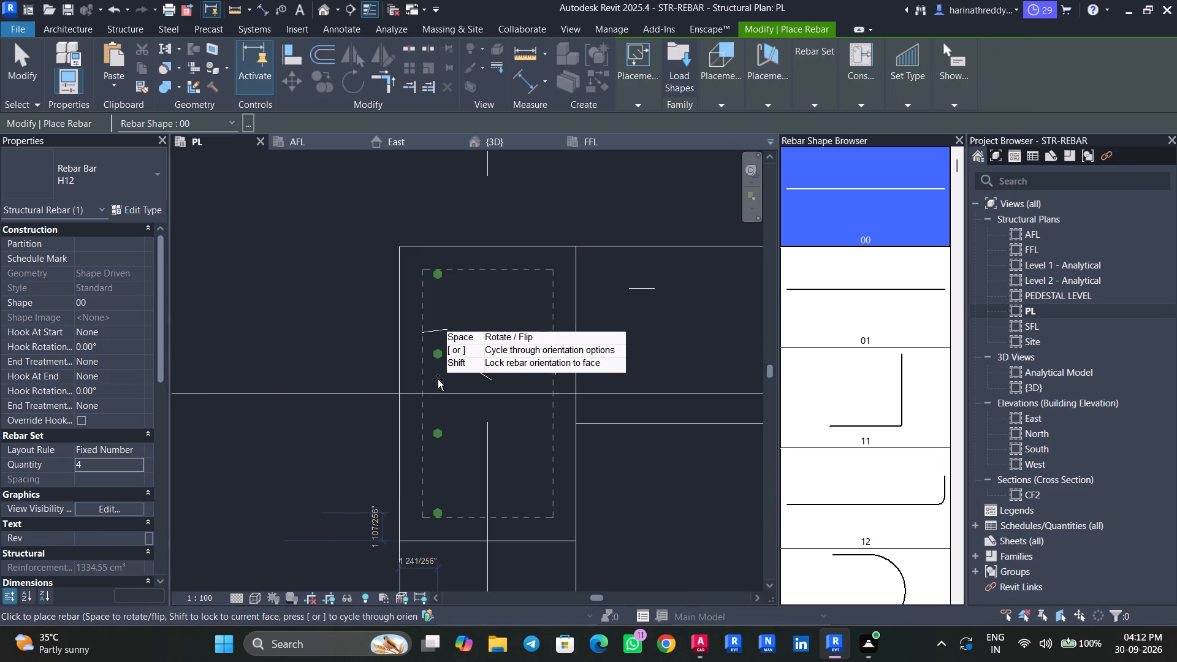
pyautogui.scroll(5, 438, 379)
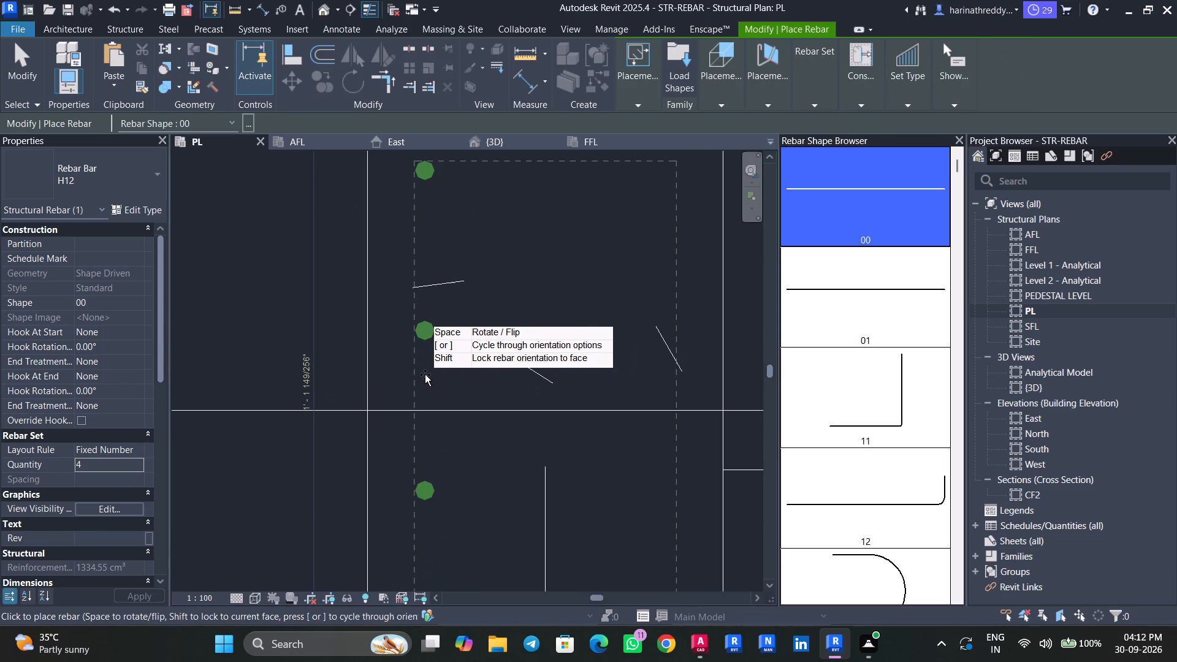
# Place a fixed-number set of four straight H12 bars along one long side of the C1 column in the PL plan.
pyautogui.click(425, 375)
pyautogui.scroll(-4, 425, 375)
pyautogui.press('Escape')
pyautogui.press('Escape')
pyautogui.press('Escape')
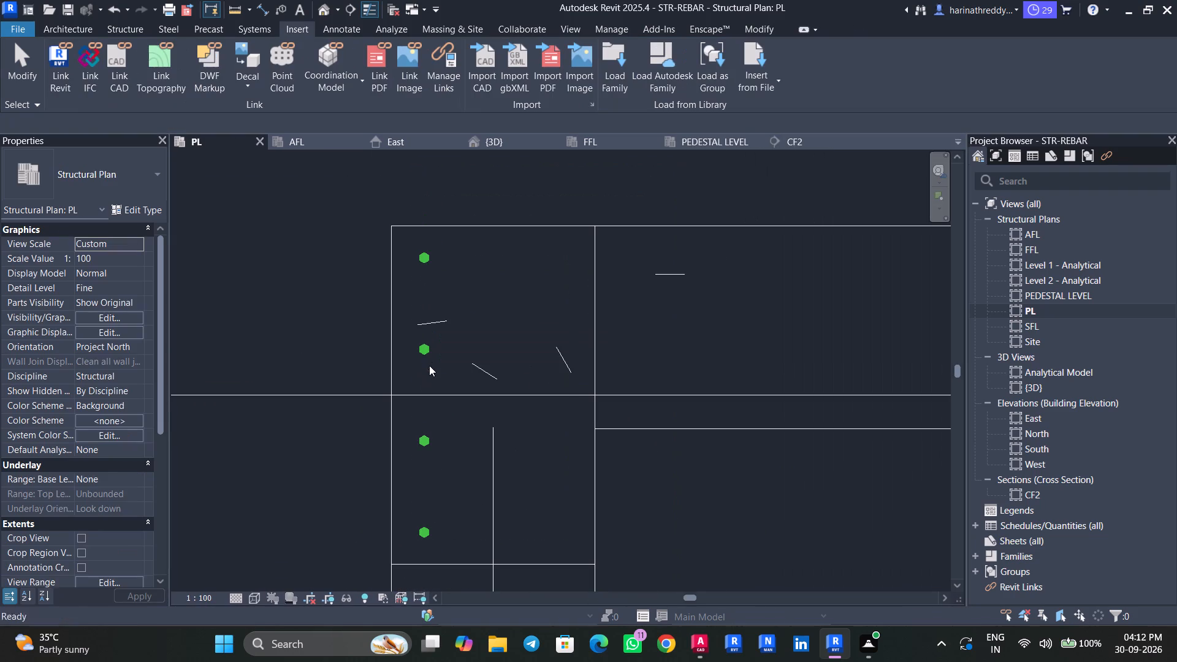
# Mirror the four-bar H12 set about the C1 column's vertical centreline onto its opposite long side.
pyautogui.click(429, 357)
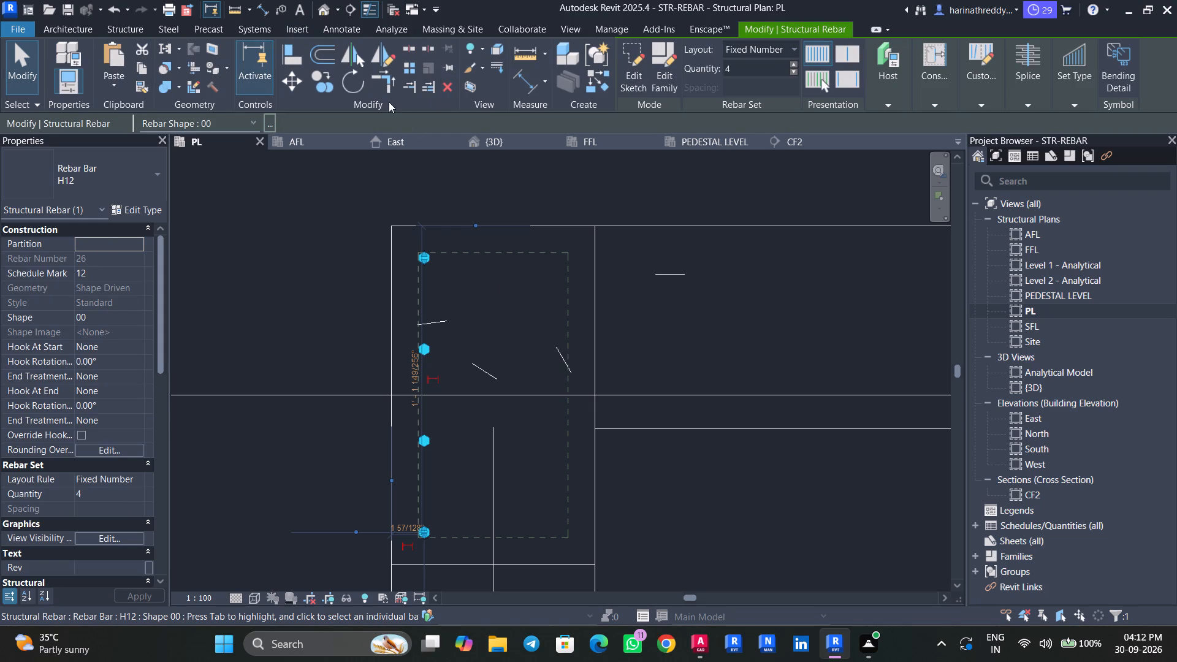
pyautogui.click(362, 61)
pyautogui.click(492, 310)
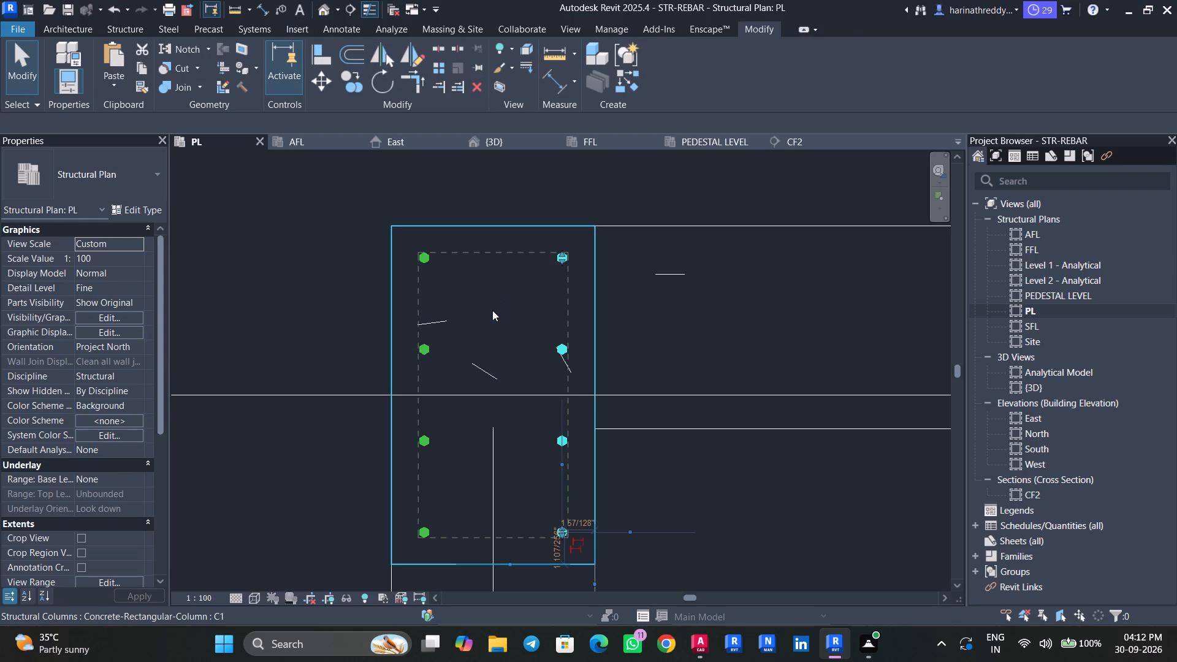
pyautogui.press('Escape')
pyautogui.press('Escape')
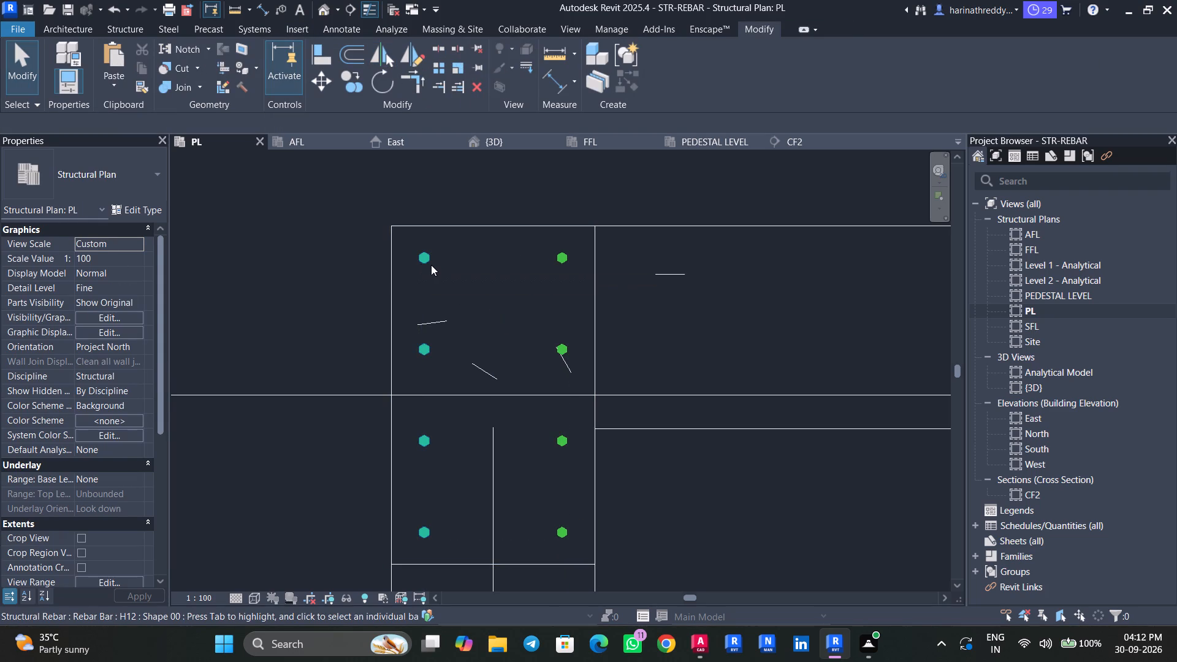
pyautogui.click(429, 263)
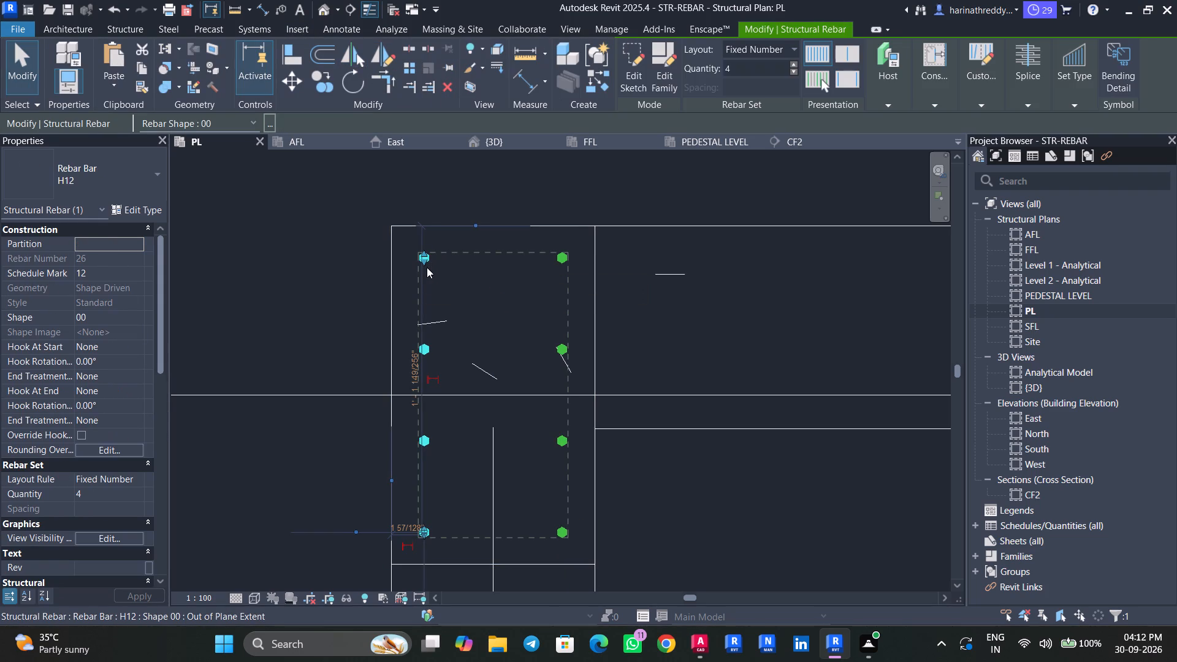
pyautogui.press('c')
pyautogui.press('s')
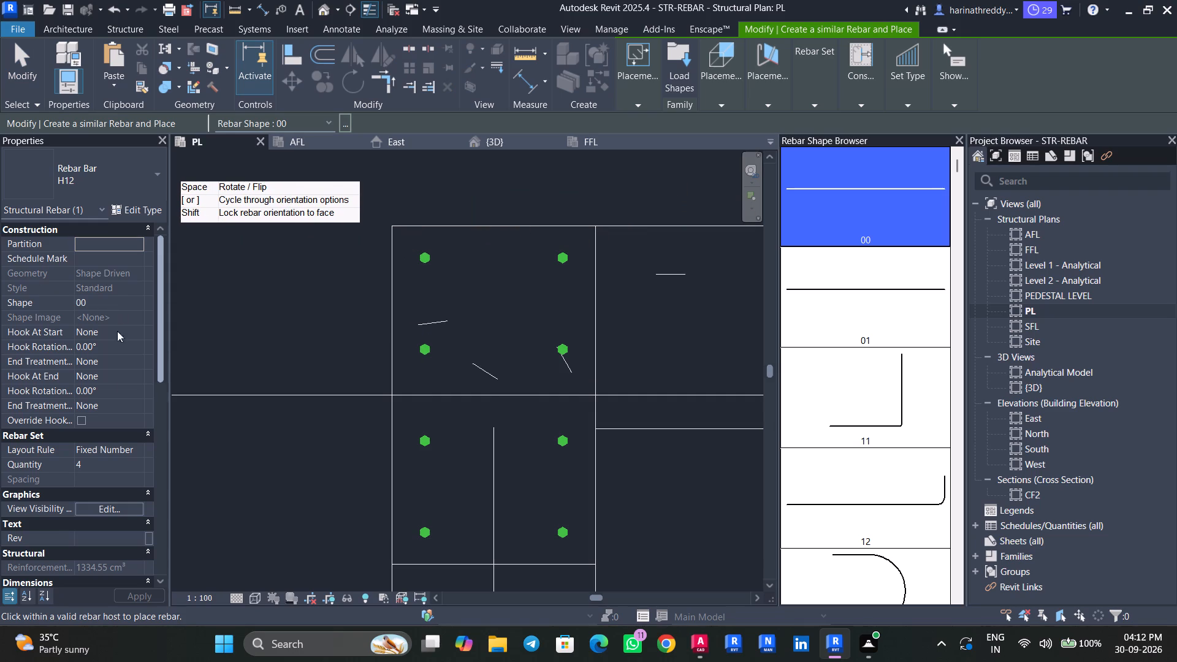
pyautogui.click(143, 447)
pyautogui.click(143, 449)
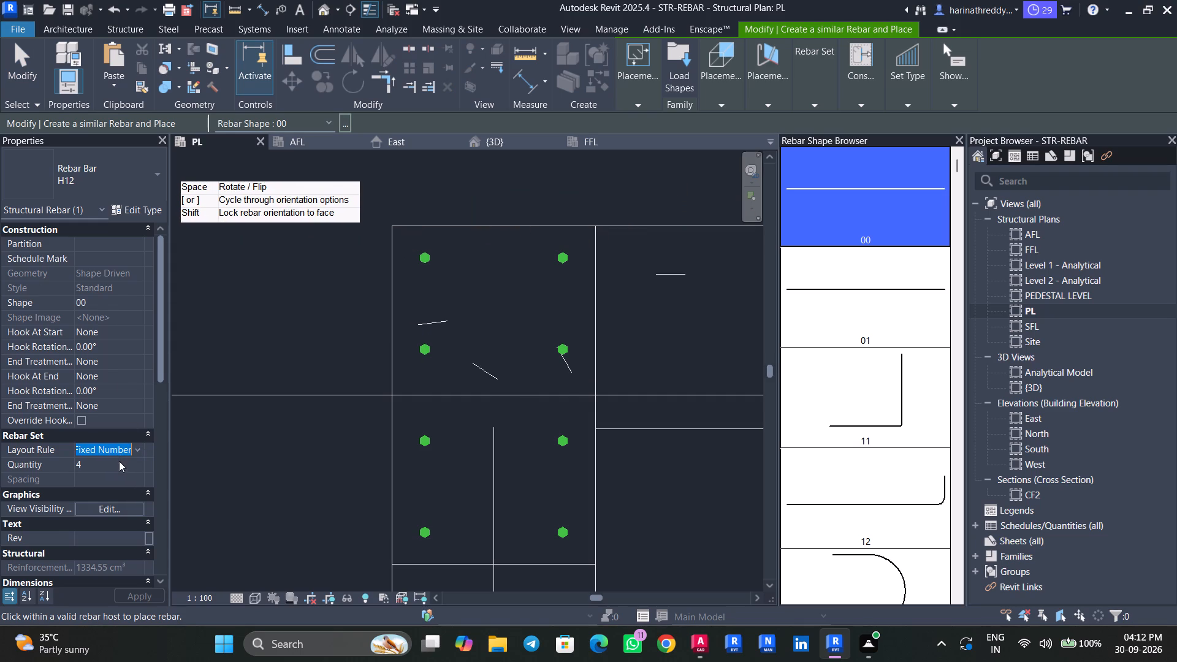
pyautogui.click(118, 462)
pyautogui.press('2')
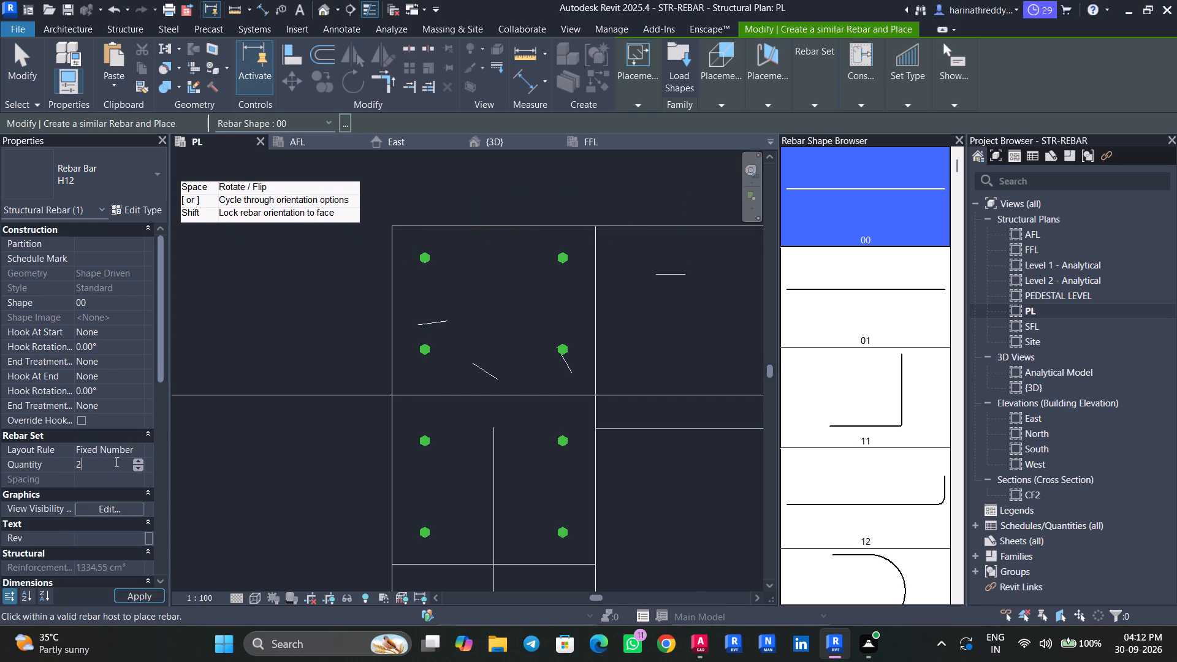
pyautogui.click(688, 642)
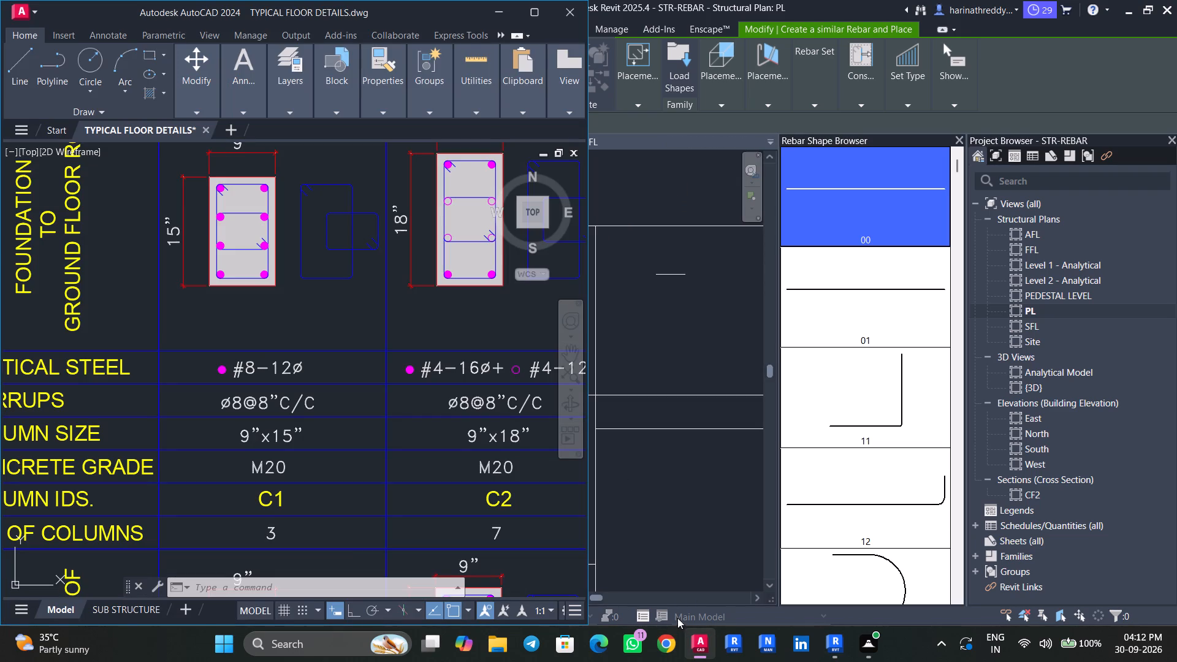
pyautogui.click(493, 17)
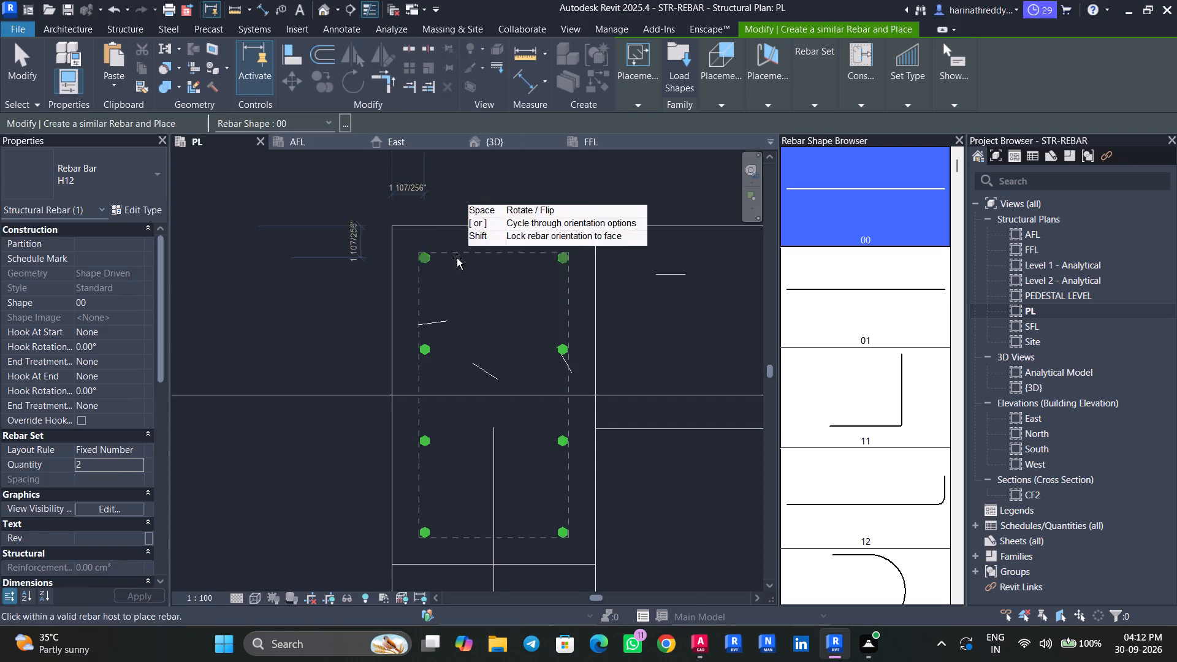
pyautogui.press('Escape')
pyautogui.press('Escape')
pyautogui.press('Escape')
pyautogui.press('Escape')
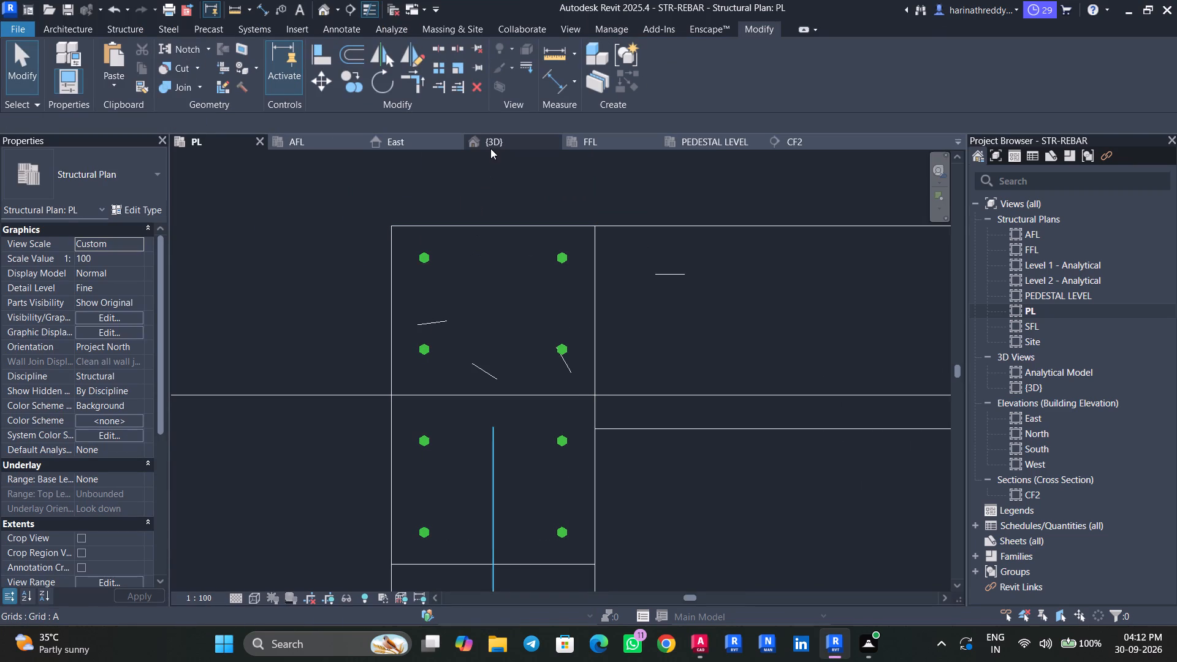
# Open section CF2 and set its visual style to Wireframe and detail level to Fine.
pyautogui.scroll(-9, 714, 353)
pyautogui.scroll(1, 714, 353)
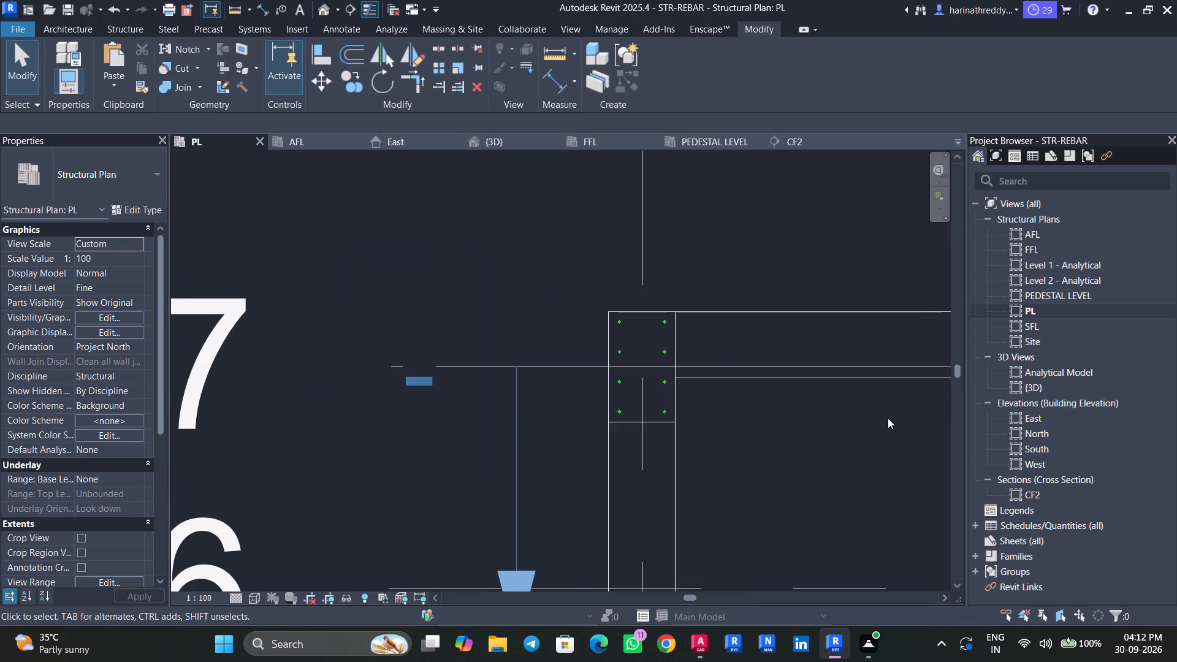
pyautogui.doubleClick(1040, 490)
pyautogui.scroll(-5, 668, 309)
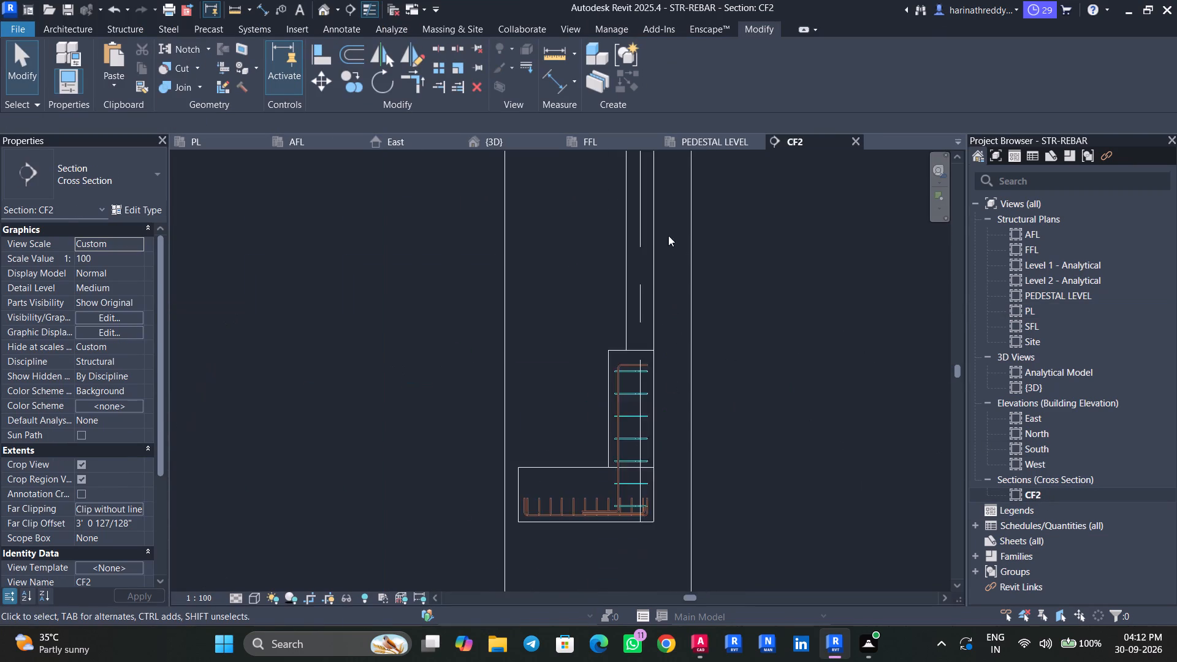
pyautogui.moveTo(668, 238); pyautogui.dragTo(640, 411, button='middle')
pyautogui.scroll(4, 589, 334)
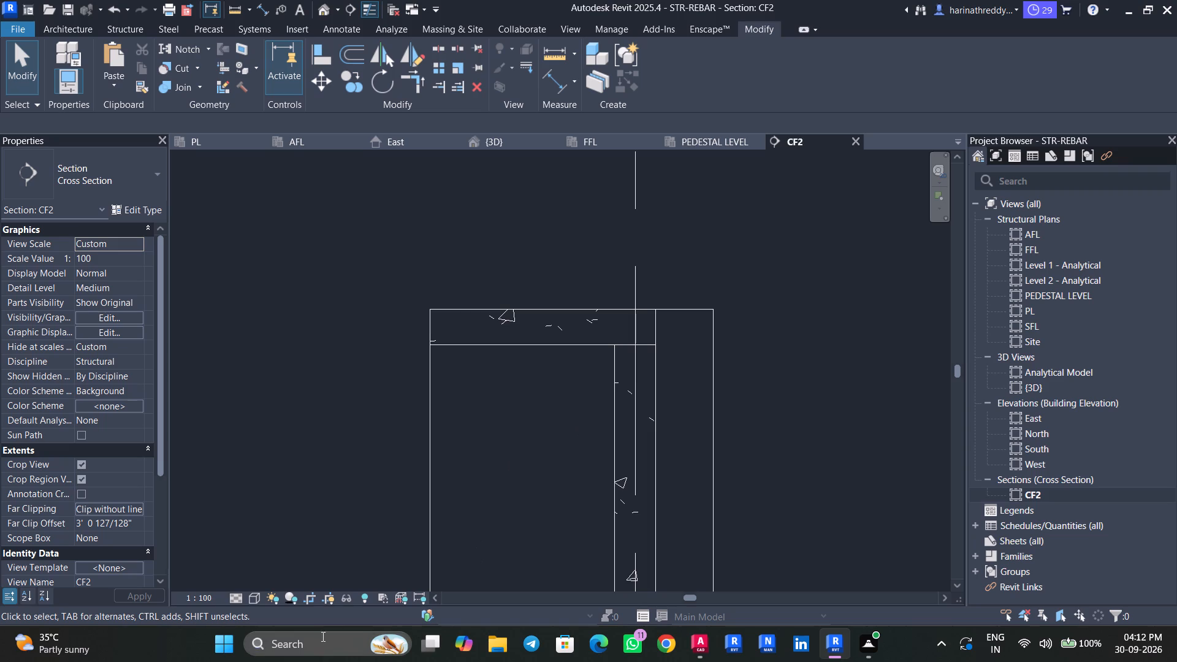
pyautogui.click(254, 596)
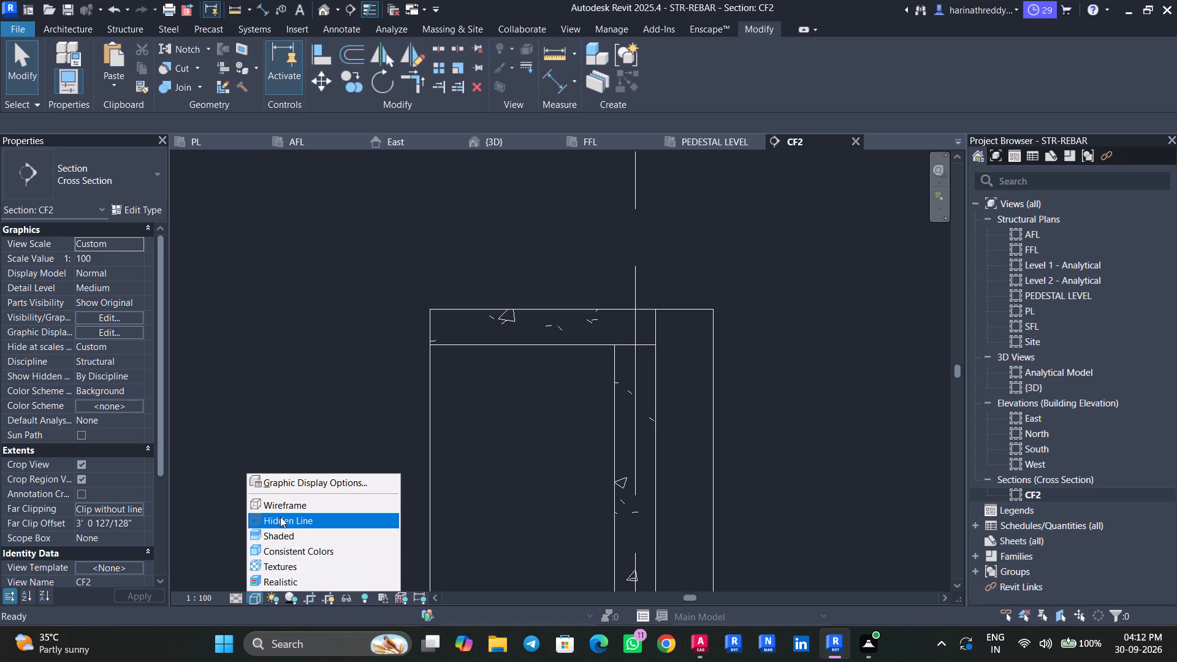
pyautogui.click(280, 512)
pyautogui.click(235, 598)
pyautogui.click(242, 580)
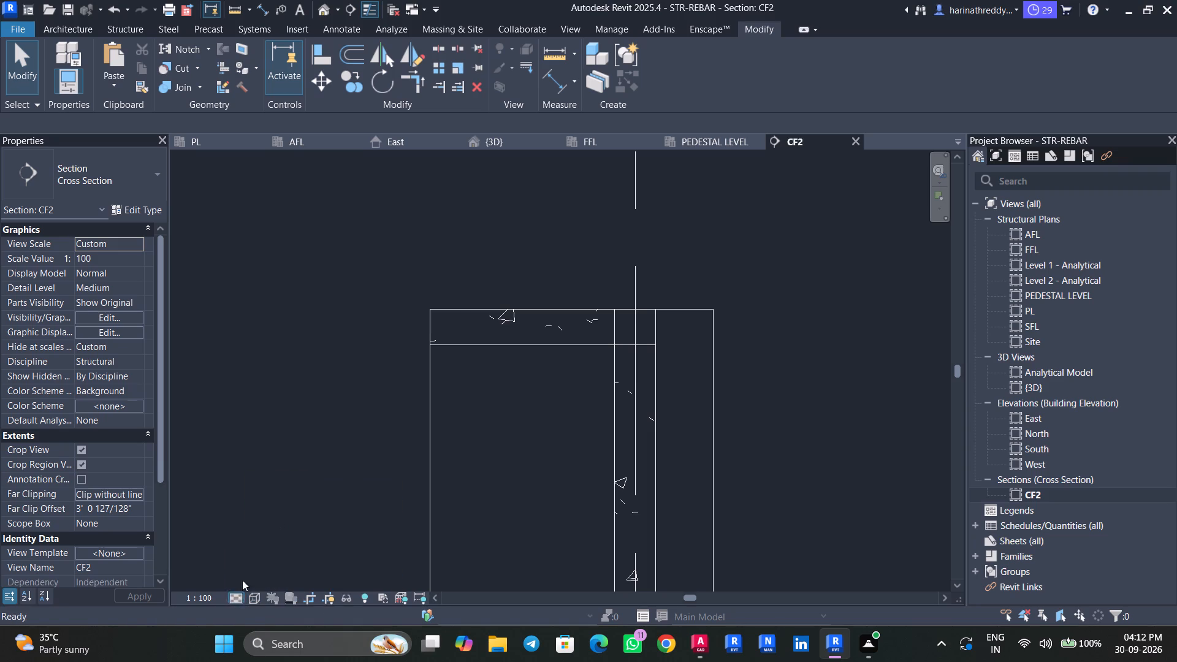
# Examine the C1 column, the CF2 pedestal below it and their reinforcement in section CF2.
pyautogui.scroll(5, 657, 373)
pyautogui.click(649, 376)
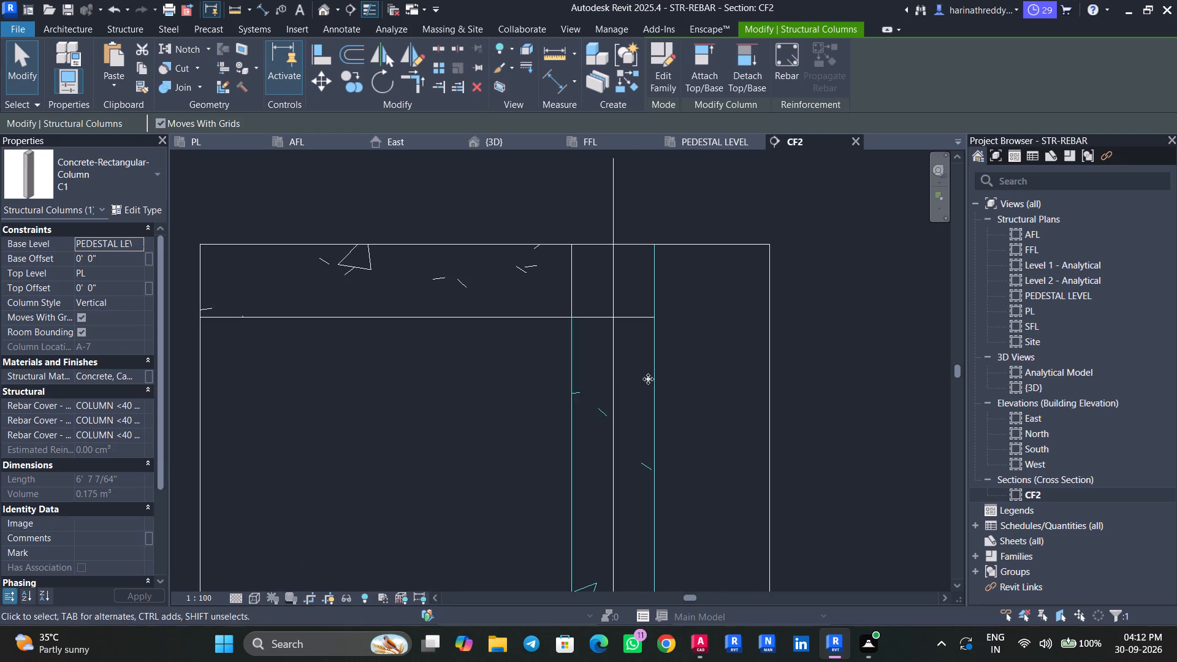
pyautogui.scroll(-5, 672, 401)
pyautogui.moveTo(668, 398); pyautogui.dragTo(501, 269, button='middle')
pyautogui.scroll(-3, 524, 300)
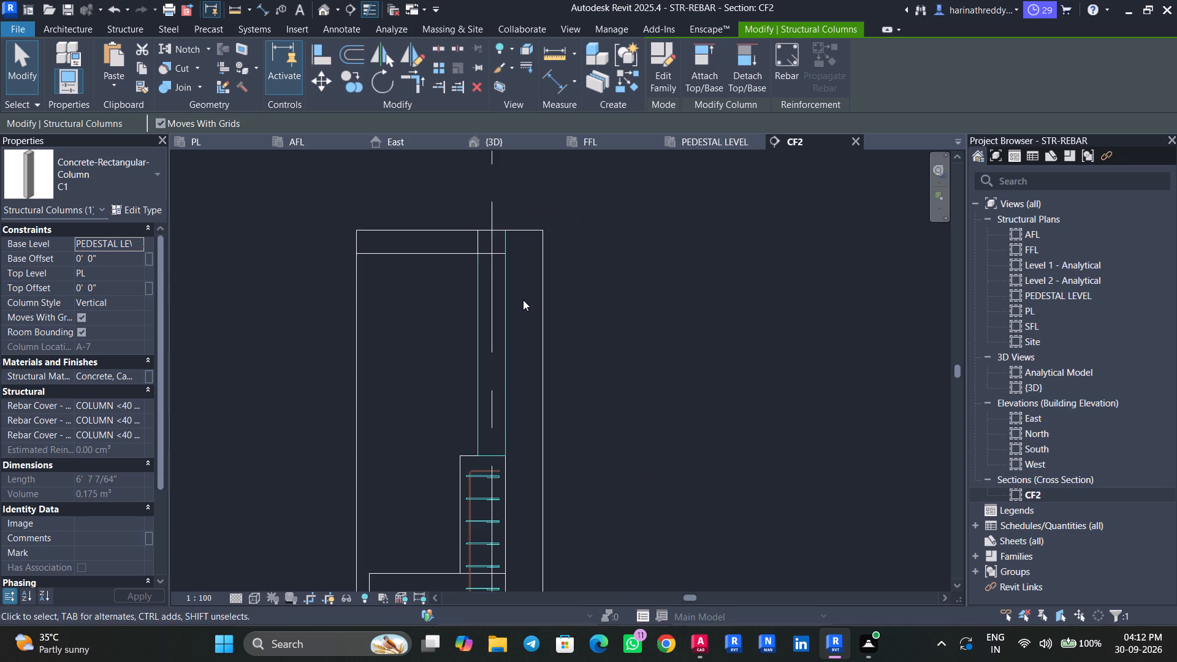
pyautogui.moveTo(523, 300); pyautogui.dragTo(520, 239, button='middle')
pyautogui.press('Escape')
pyautogui.click(455, 415)
pyautogui.scroll(8, 517, 425)
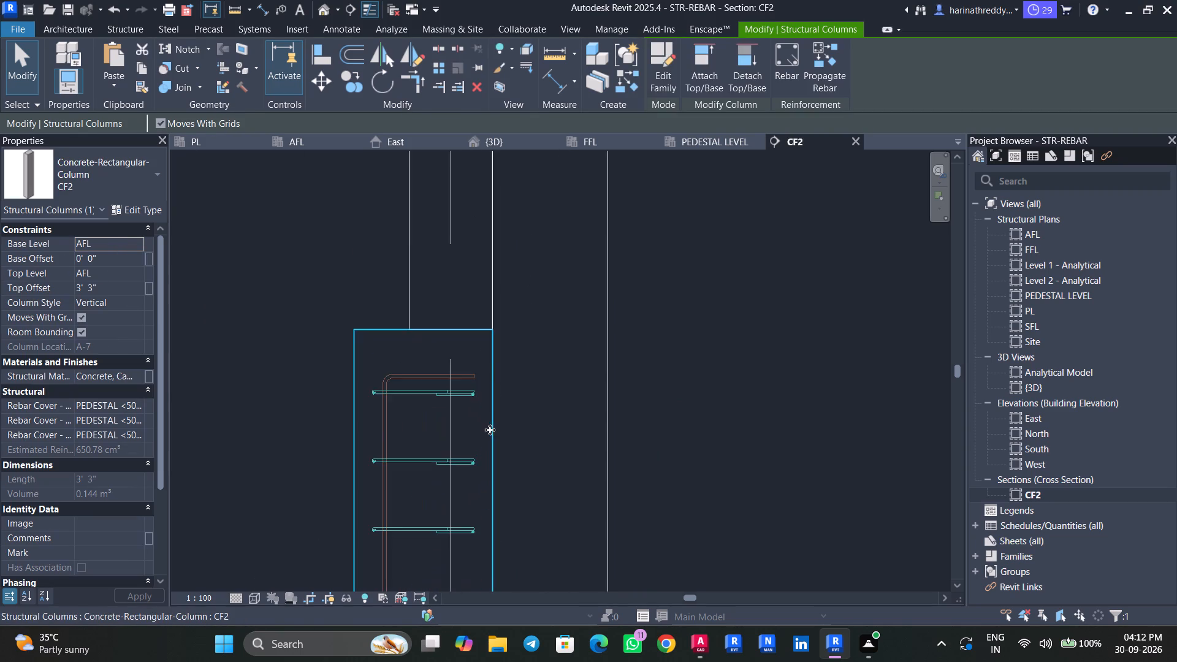
pyautogui.moveTo(490, 428); pyautogui.dragTo(584, 354, button='middle')
pyautogui.scroll(1, 583, 355)
pyautogui.press('Escape')
pyautogui.click(541, 364)
pyautogui.moveTo(575, 360); pyautogui.dragTo(614, 167, button='middle')
pyautogui.scroll(-2, 604, 232)
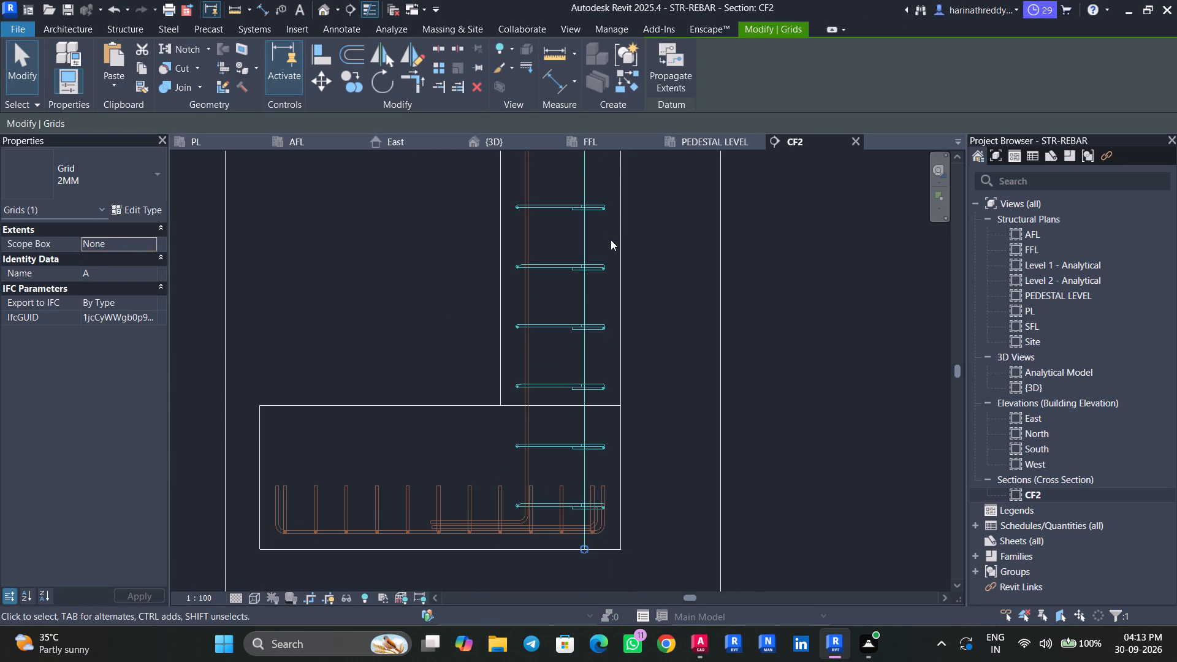
pyautogui.moveTo(614, 268); pyautogui.dragTo(615, 339, button='middle')
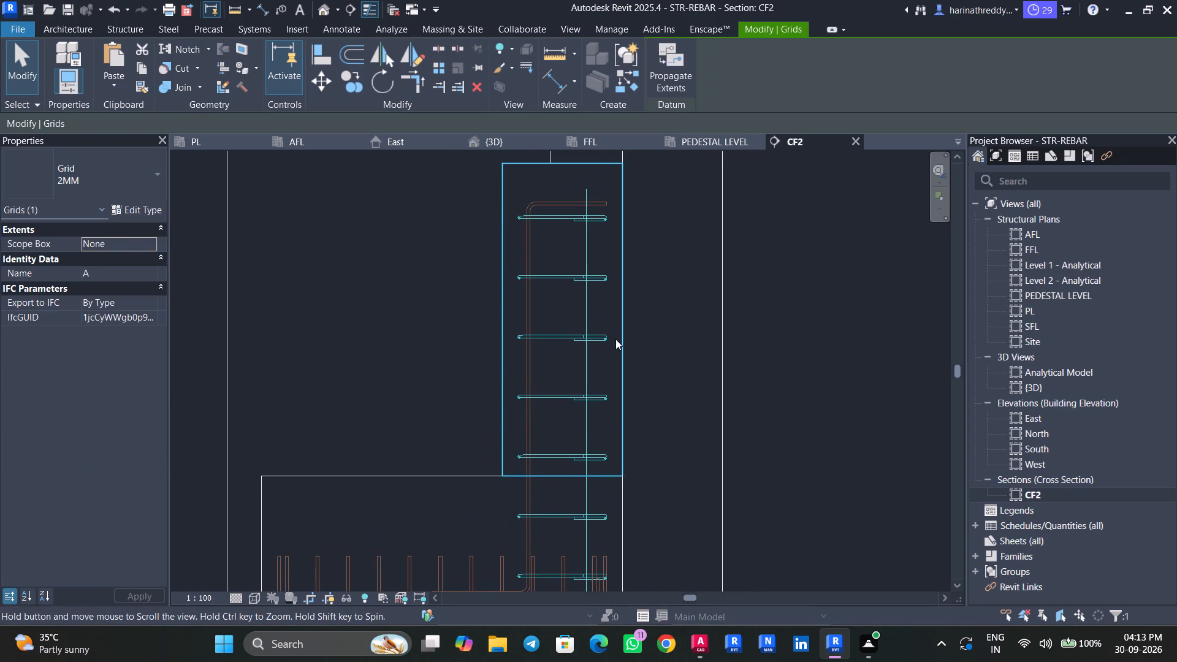
pyautogui.press('Escape')
pyautogui.press('Escape')
pyautogui.press('Escape')
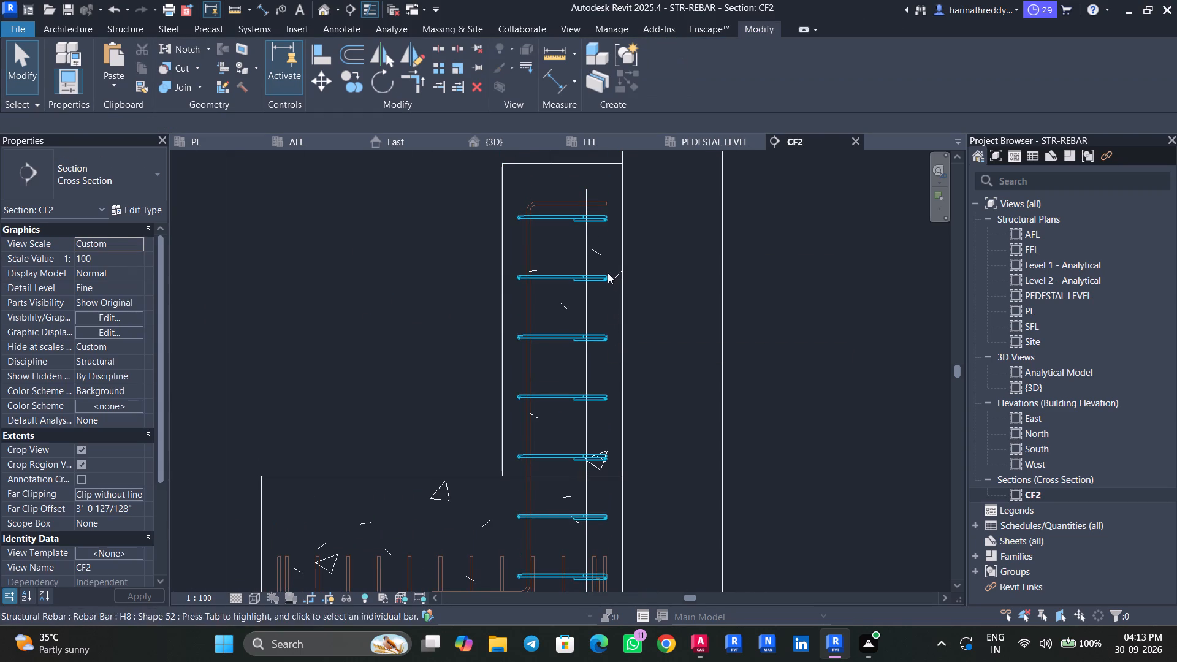
pyautogui.moveTo(613, 287); pyautogui.dragTo(616, 456, button='middle')
pyautogui.click(548, 216)
pyautogui.moveTo(661, 255); pyautogui.dragTo(641, 361, button='middle')
pyautogui.scroll(-3, 639, 359)
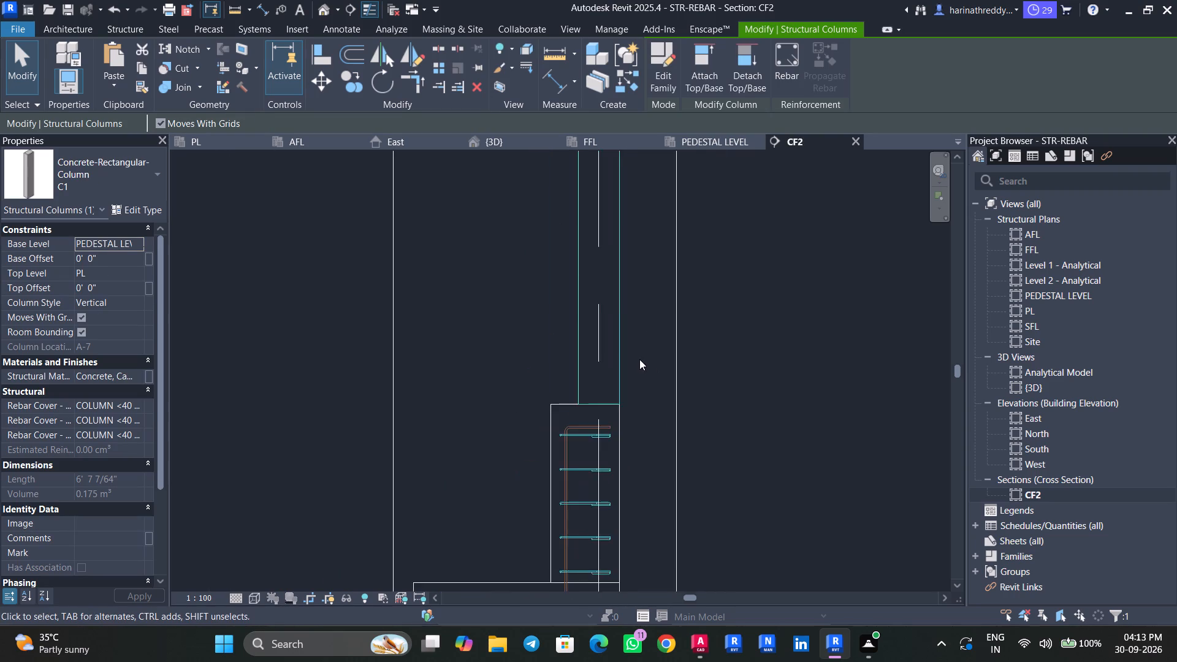
pyautogui.scroll(-6, 639, 359)
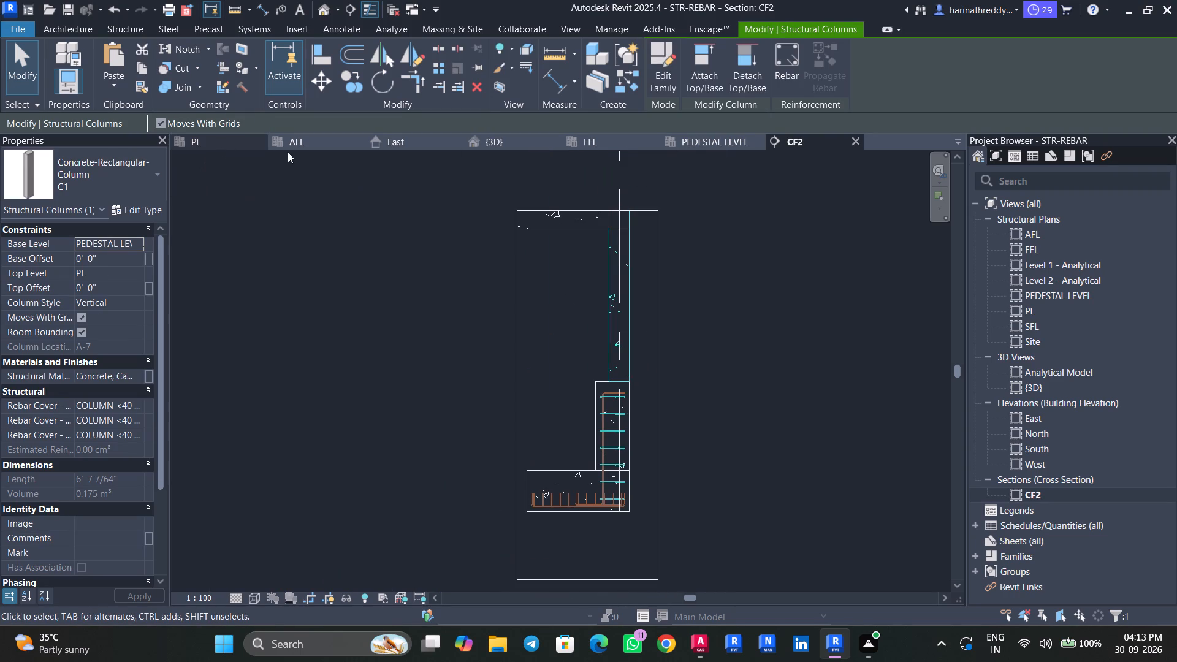
# Inspect the CF2 pedestal at grid A-7 and its H8 stirrups in the PEDESTAL LEVEL plan.
pyautogui.click(718, 150)
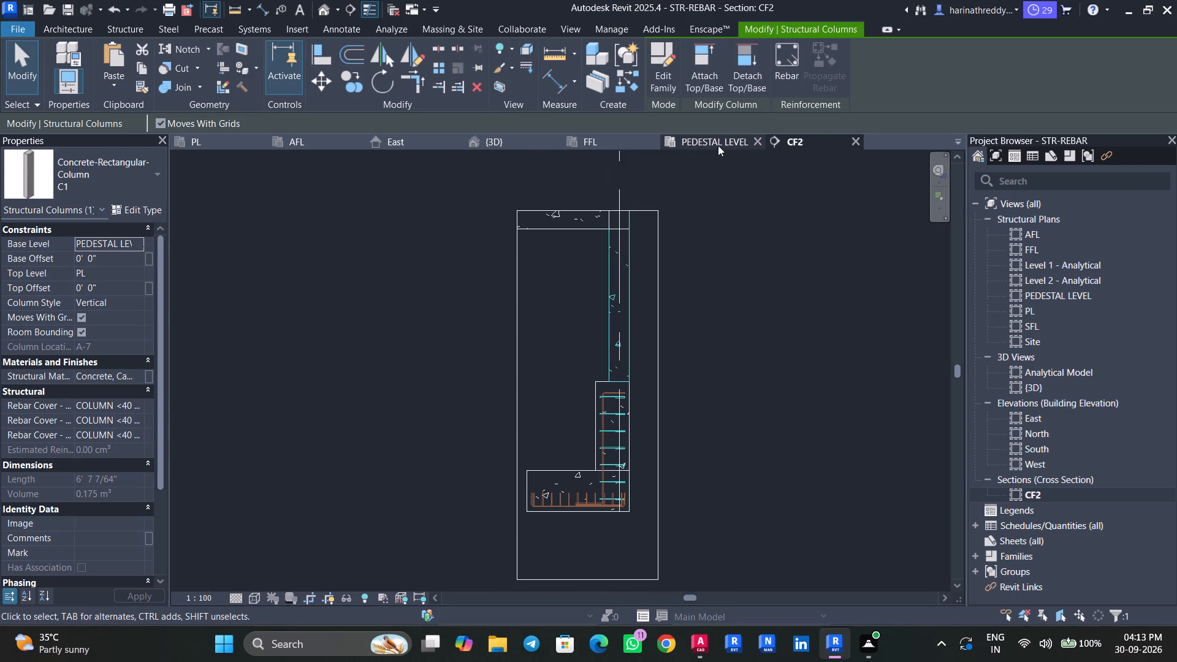
pyautogui.click(718, 145)
pyautogui.press('Escape')
pyautogui.press('Escape')
pyautogui.click(519, 356)
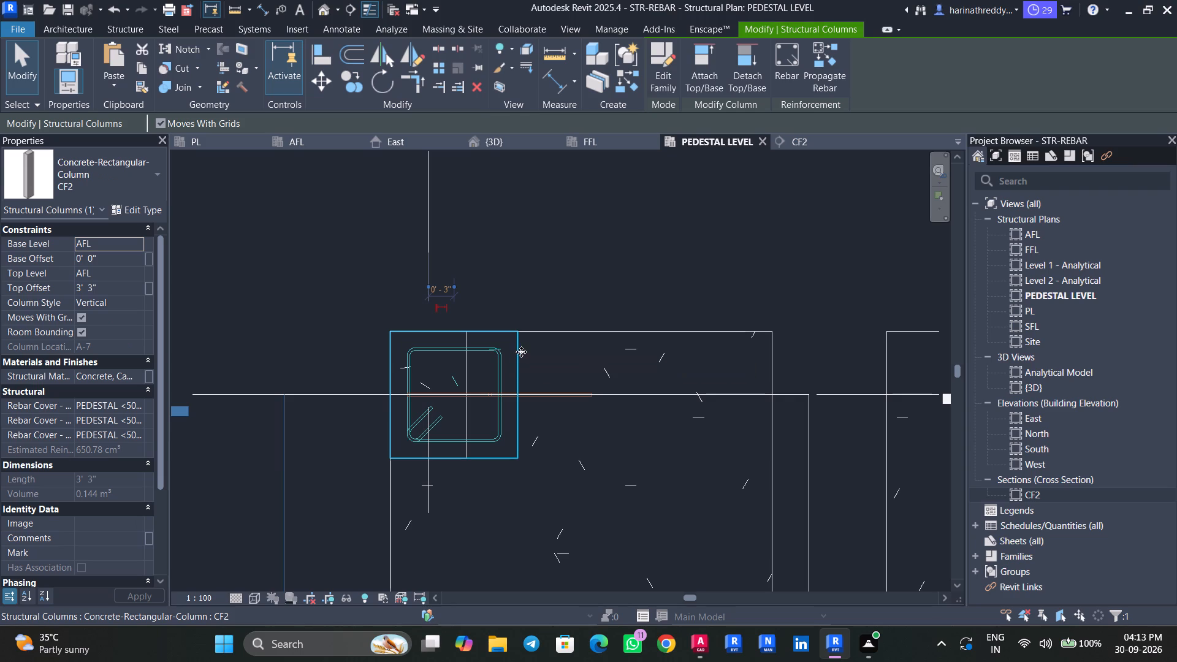
pyautogui.scroll(-16, 535, 323)
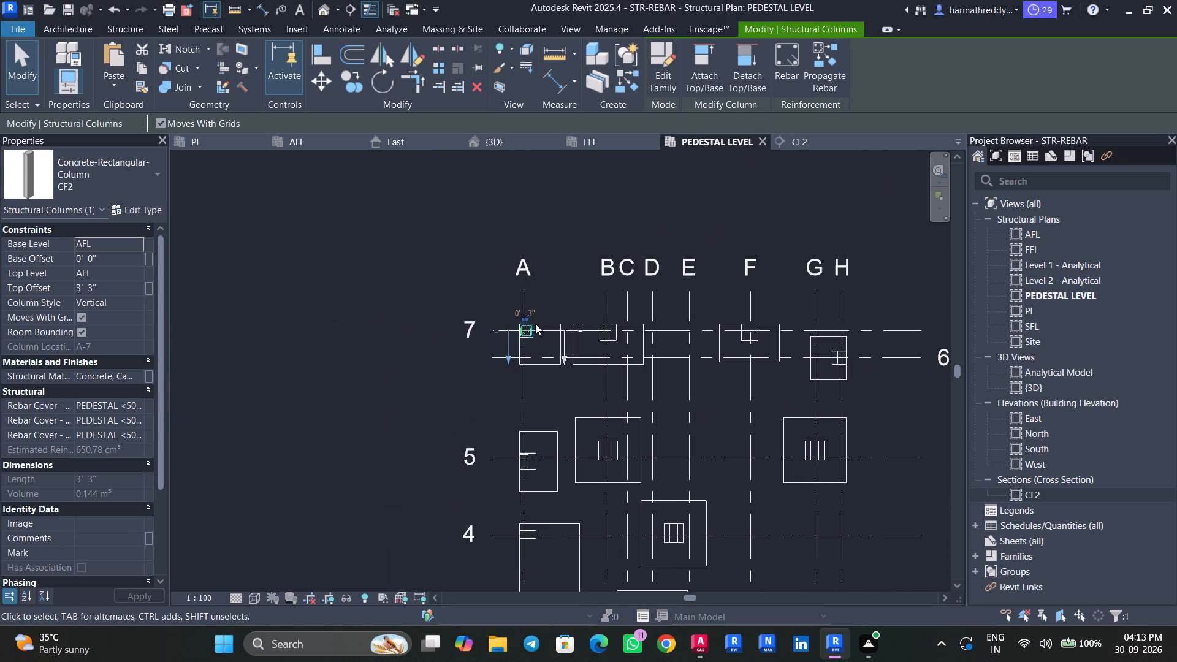
pyautogui.keyDown('shift'); pyautogui.moveTo(454, 399); pyautogui.dragTo(427, 400, button='middle'); pyautogui.keyUp('shift')
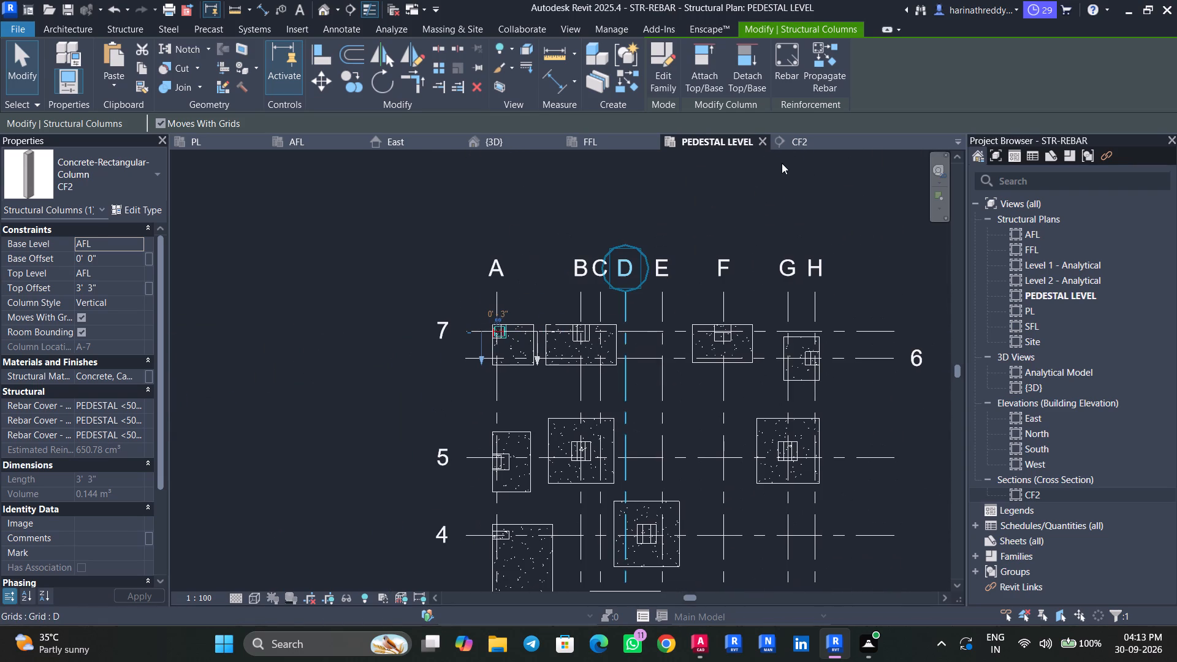
pyautogui.scroll(9, 520, 303)
pyautogui.scroll(-1, 451, 382)
pyautogui.scroll(14, 451, 384)
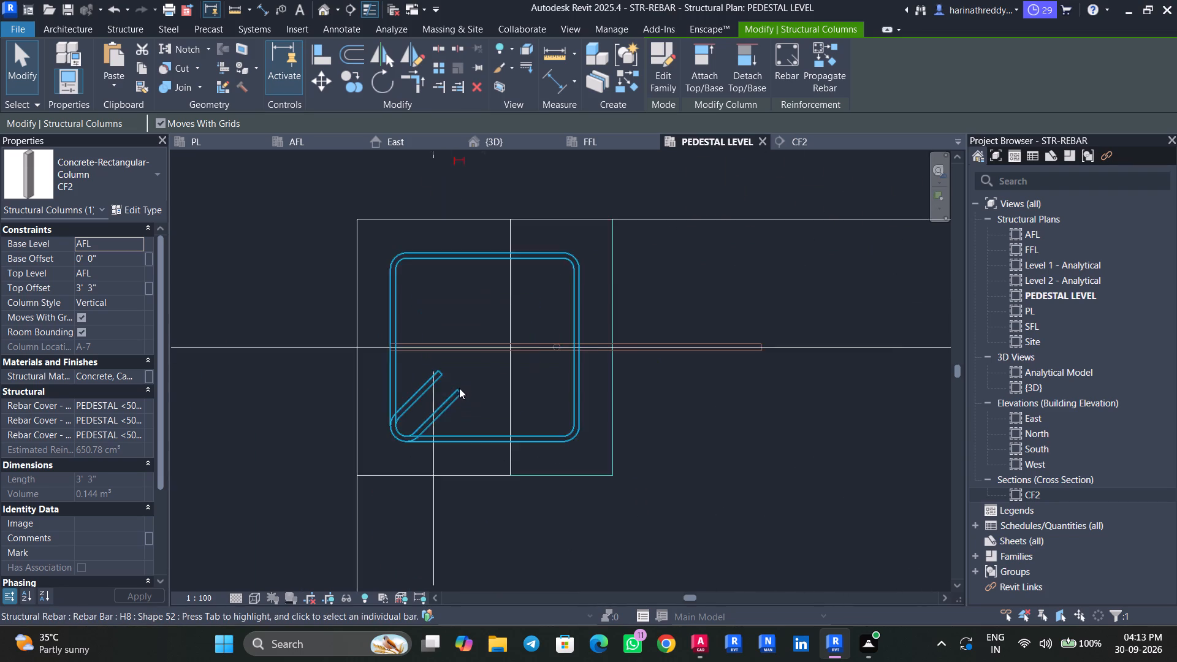
pyautogui.press('Escape')
pyautogui.press('Escape')
pyautogui.click(409, 435)
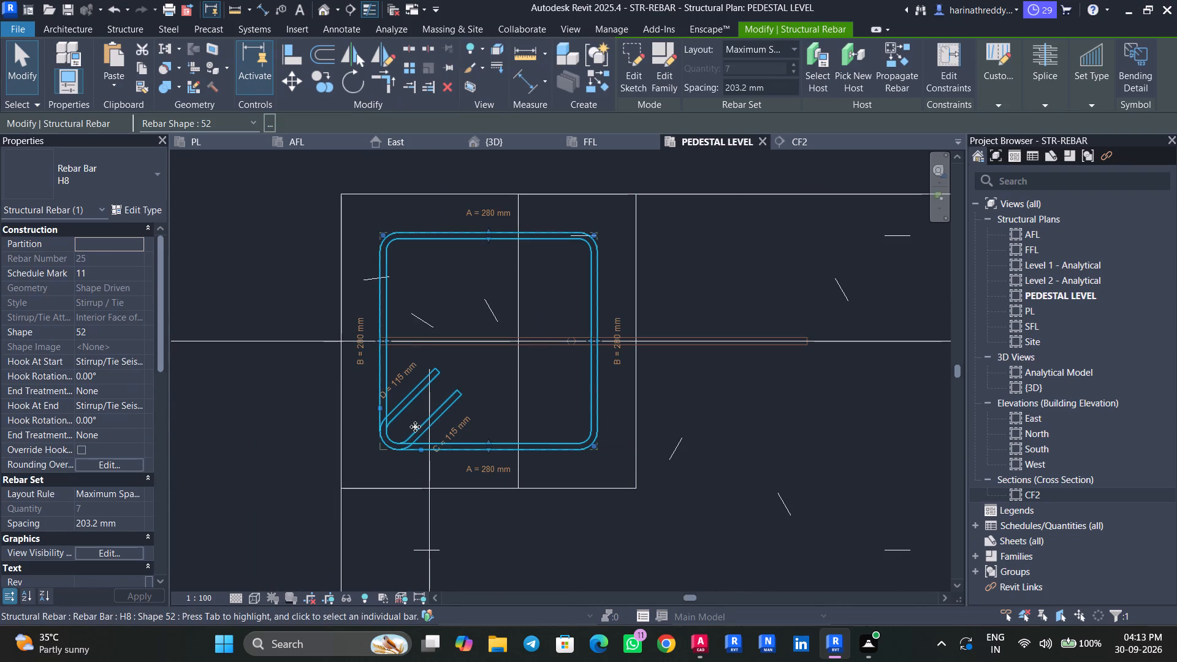
pyautogui.press('Escape')
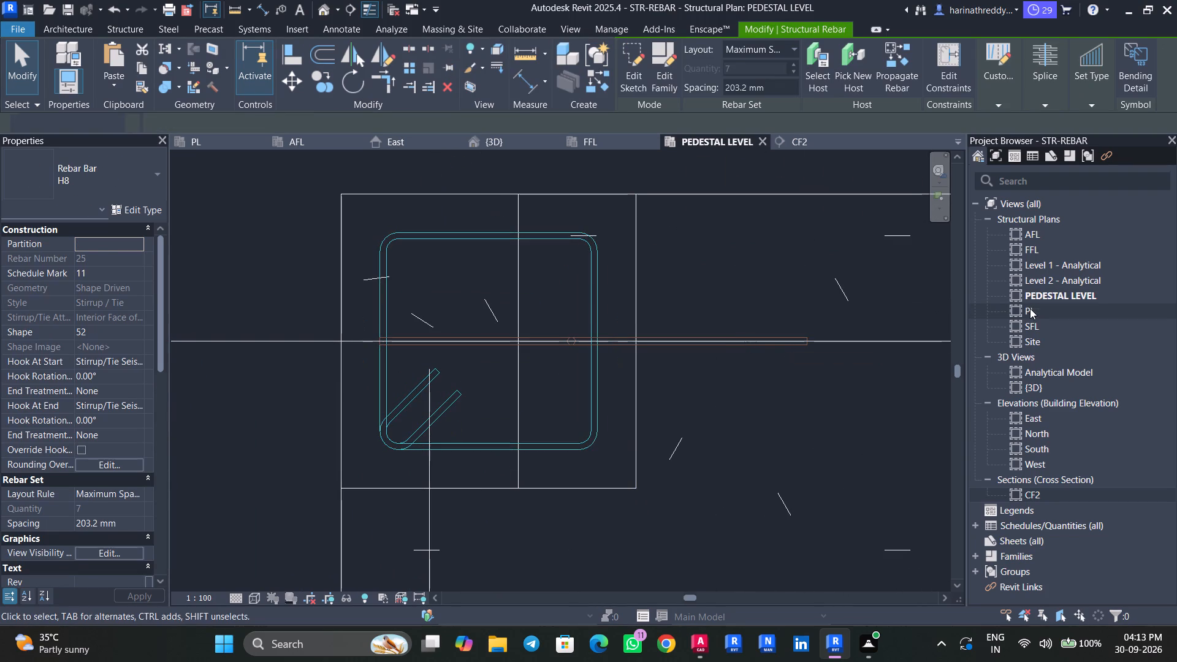
pyautogui.press('Escape')
pyautogui.press('Escape')
pyautogui.press('Escape')
pyautogui.press('Escape')
pyautogui.press('Escape')
# Open the FFL structural plan at the C1 column on grid A-7, set the detail level to Fine and adjust the visual style.
pyautogui.doubleClick(1038, 237)
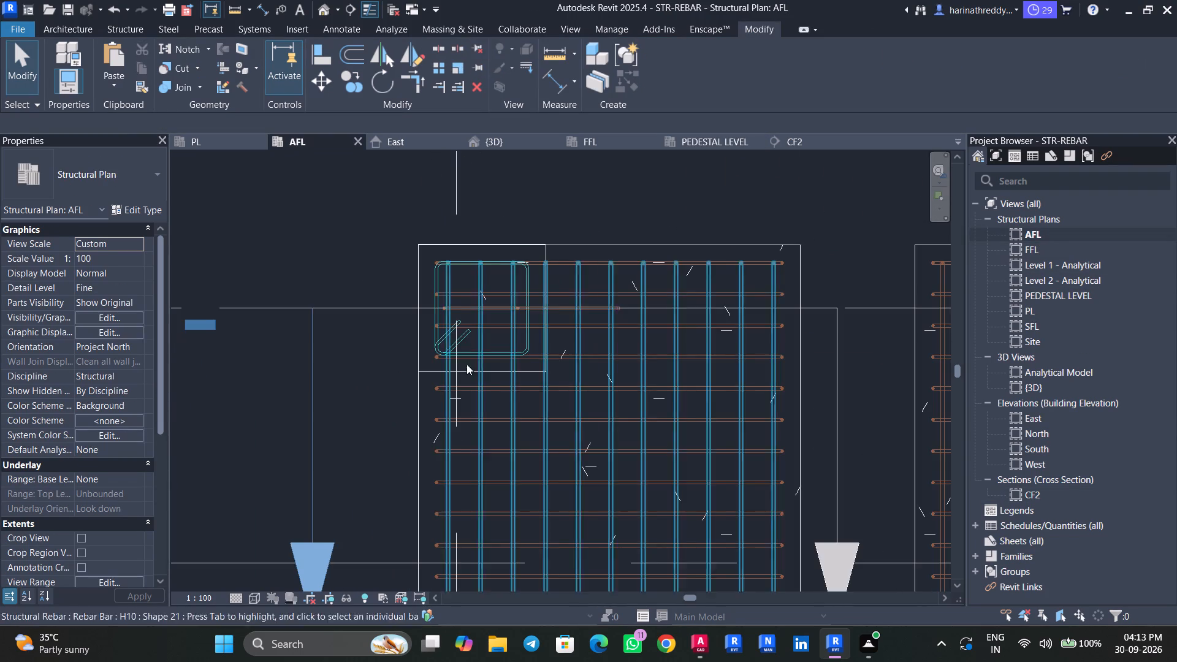
pyautogui.scroll(5, 462, 346)
pyautogui.doubleClick(1025, 249)
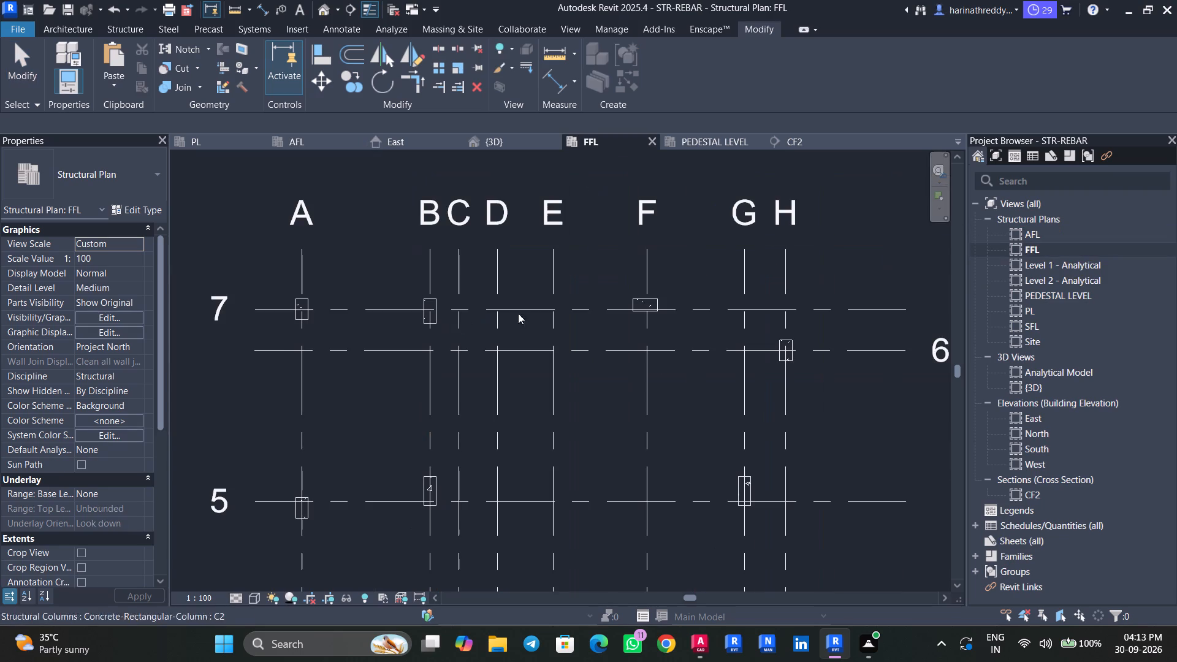
pyautogui.scroll(1, 304, 293)
pyautogui.scroll(-1, 304, 293)
pyautogui.scroll(14, 302, 293)
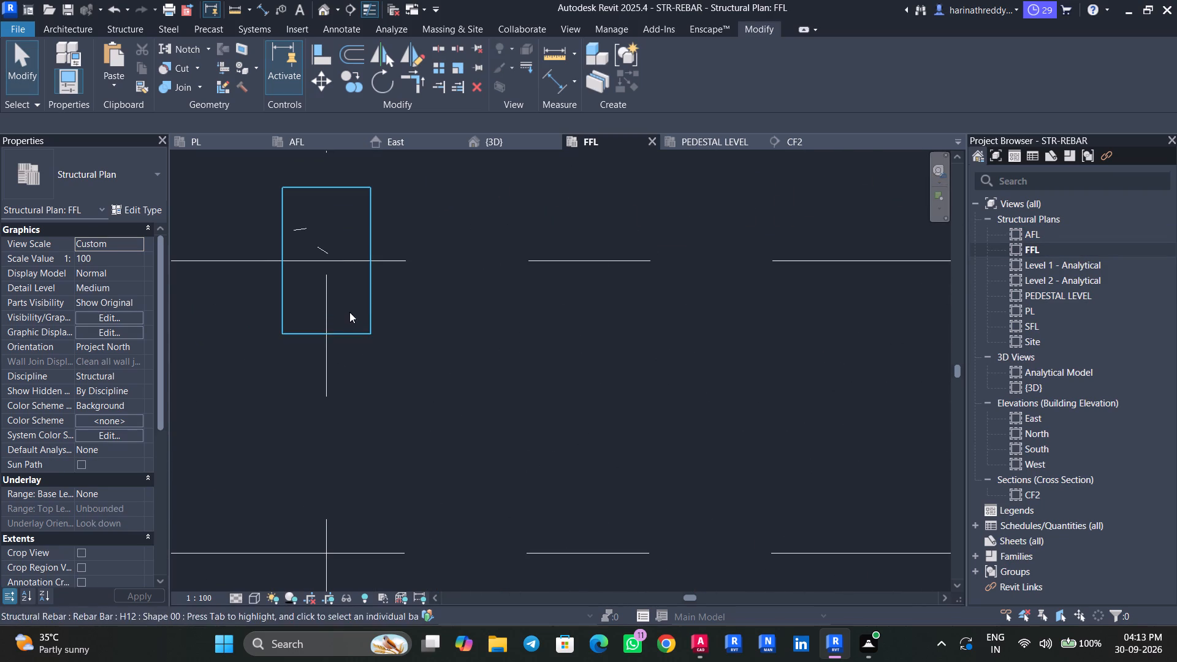
pyautogui.moveTo(349, 312); pyautogui.dragTo(462, 384, button='middle')
pyautogui.click(229, 593)
pyautogui.click(238, 587)
pyautogui.click(246, 596)
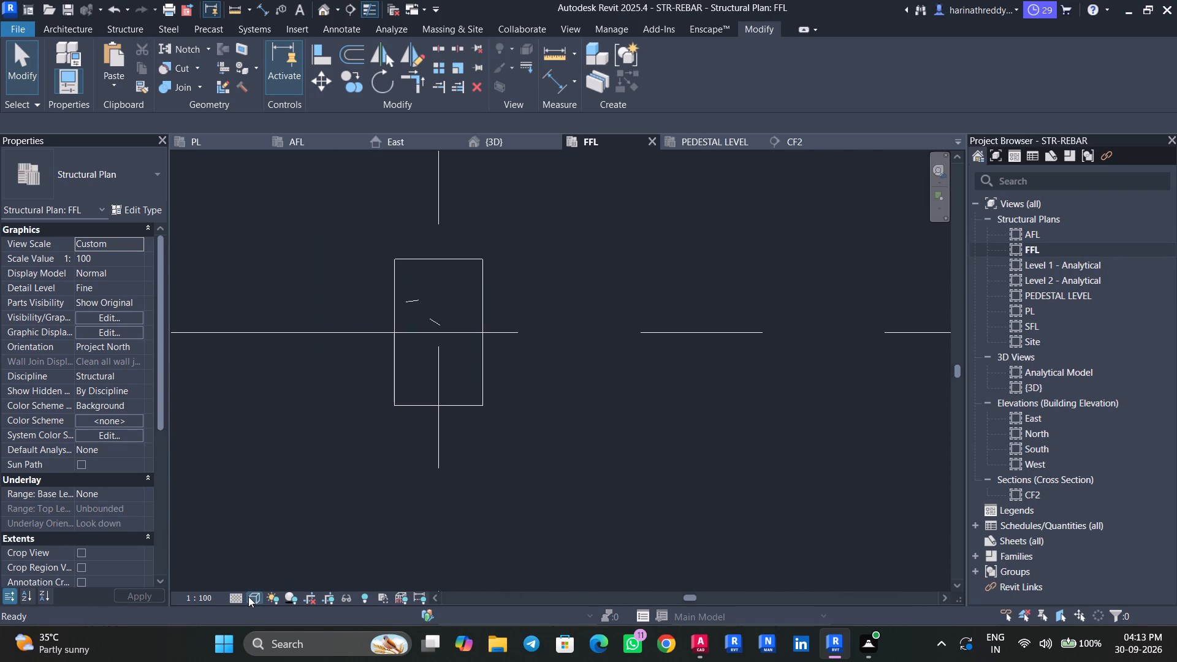
pyautogui.click(251, 596)
pyautogui.click(275, 526)
pyautogui.scroll(2, 438, 289)
pyautogui.scroll(-1, 438, 289)
pyautogui.scroll(2, 438, 289)
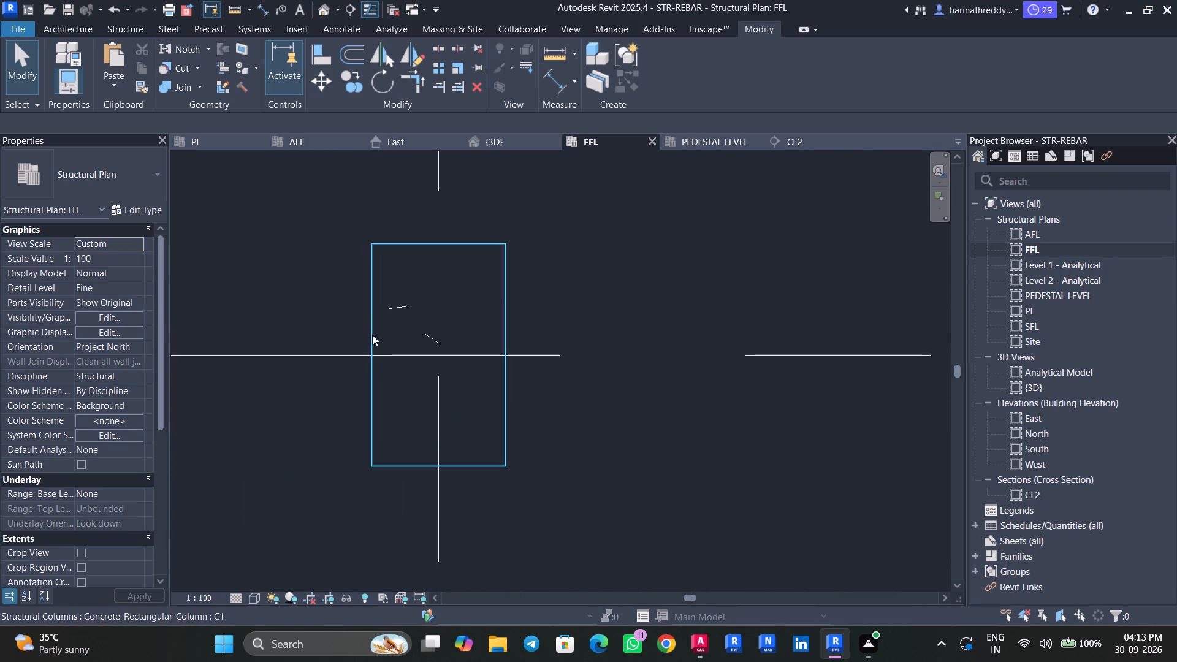
# Select all visible rebar instances matching the C1 column's H12 set and make them unobscured in the {3D} view.
pyautogui.click(396, 318)
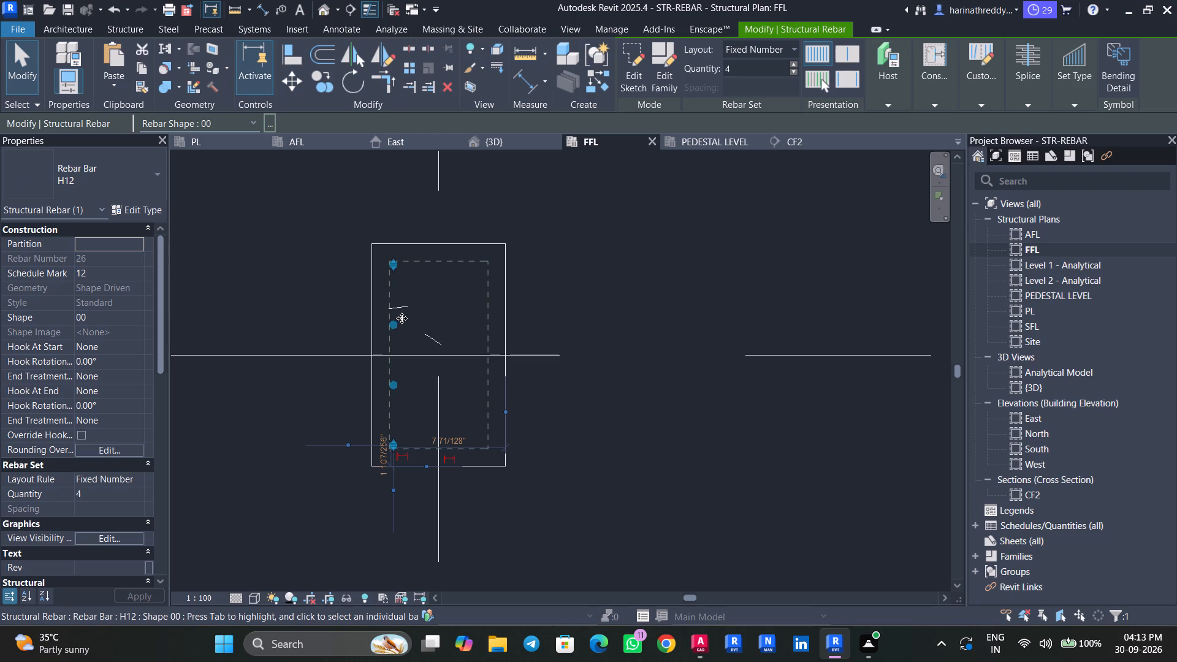
pyautogui.press('s')
pyautogui.press('a')
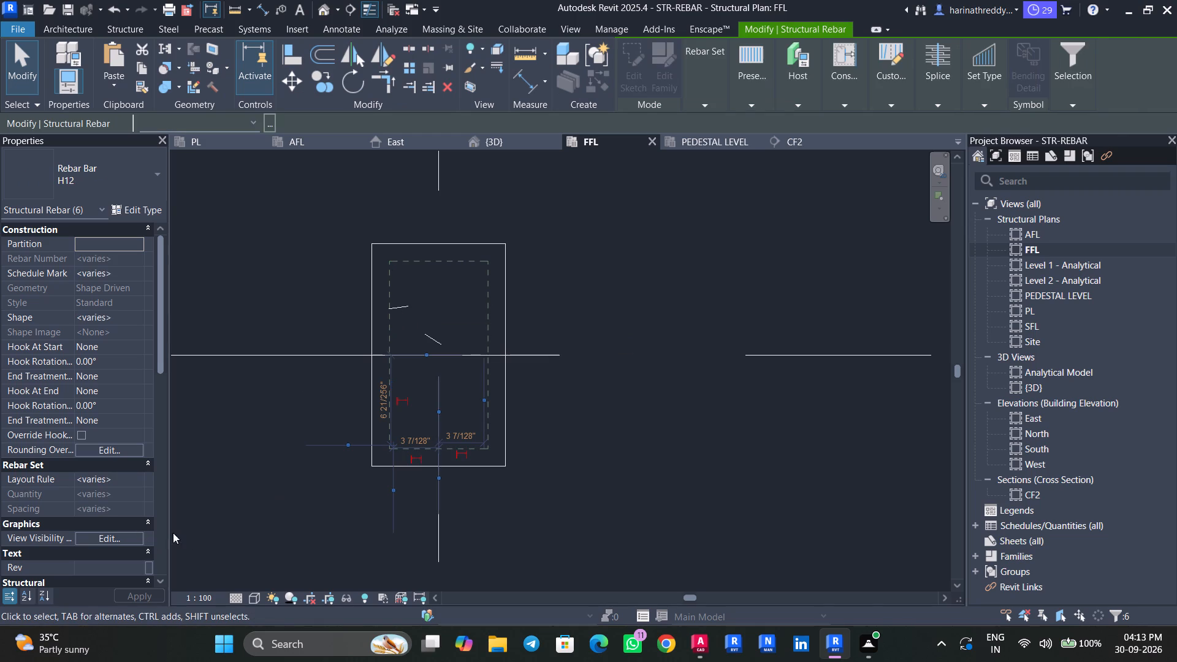
pyautogui.click(147, 536)
pyautogui.click(139, 538)
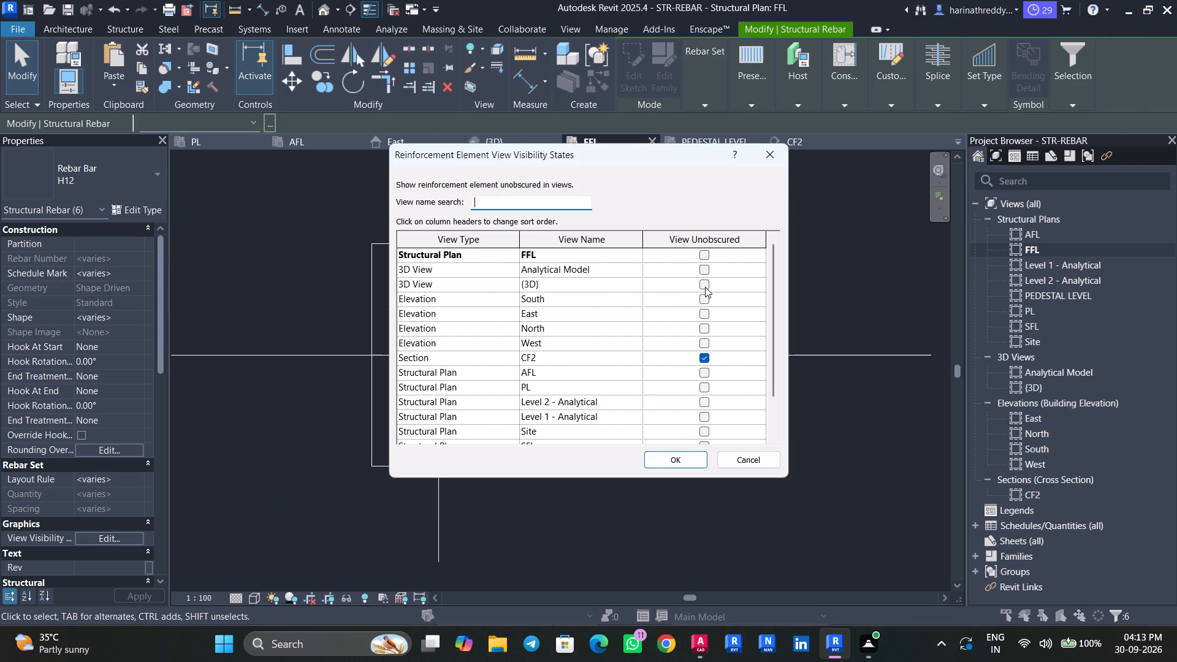
pyautogui.click(705, 287)
pyautogui.click(673, 454)
pyautogui.press('Escape')
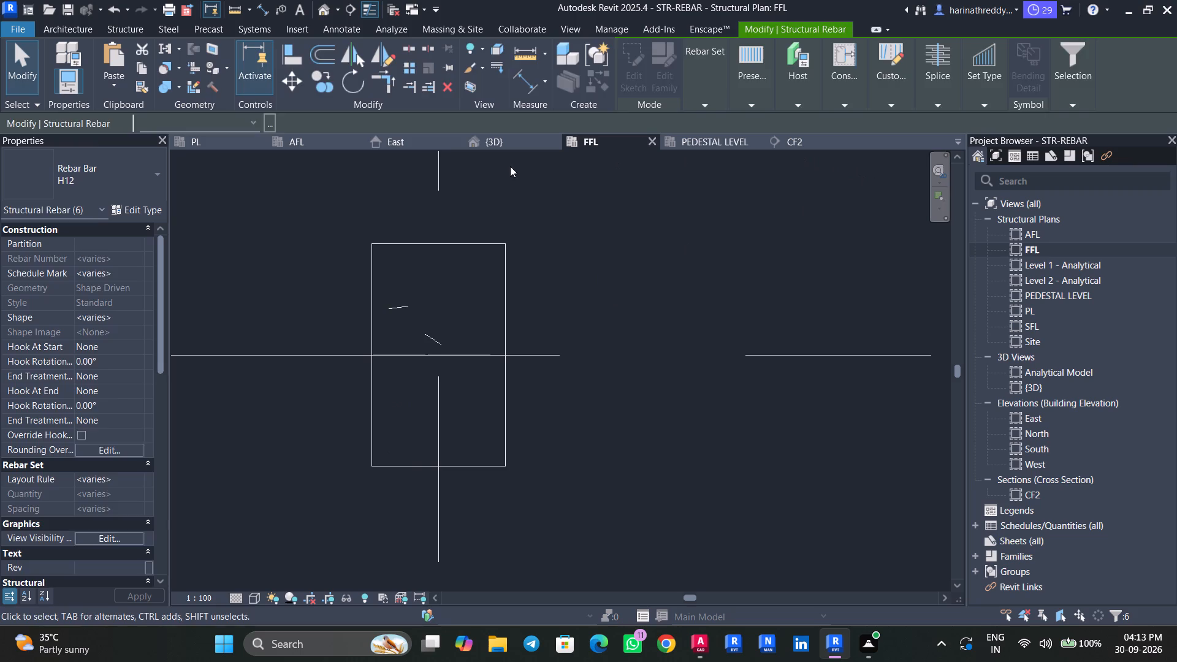
pyautogui.press('Escape')
pyautogui.press('Escape')
# In the {3D} view, isolate the C1 column's two H12 bar sets from the selection, copy them and paste them aligned to level FFL.
pyautogui.click(321, 12)
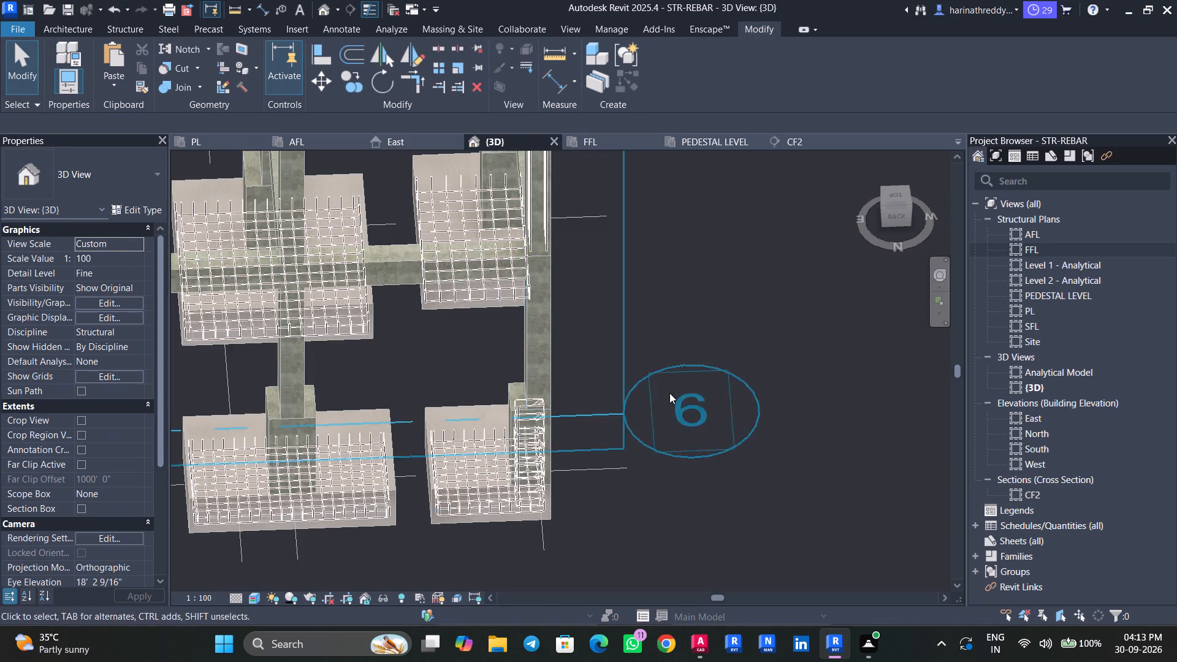
pyautogui.keyDown('shift'); pyautogui.moveTo(604, 468); pyautogui.dragTo(632, 401, button='middle'); pyautogui.keyUp('shift')
pyautogui.moveTo(649, 230); pyautogui.dragTo(602, 520, button='middle')
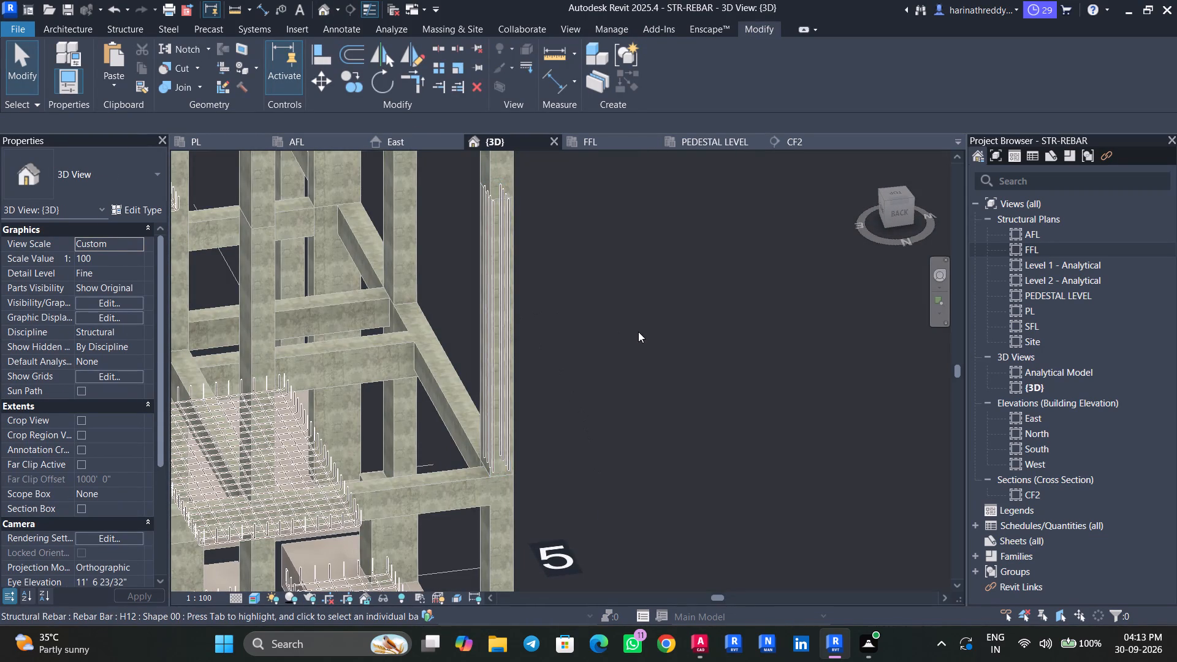
pyautogui.moveTo(628, 329); pyautogui.dragTo(489, 285)
pyautogui.keyDown('shift'); pyautogui.moveTo(599, 338); pyautogui.dragTo(670, 318, button='middle'); pyautogui.keyUp('shift')
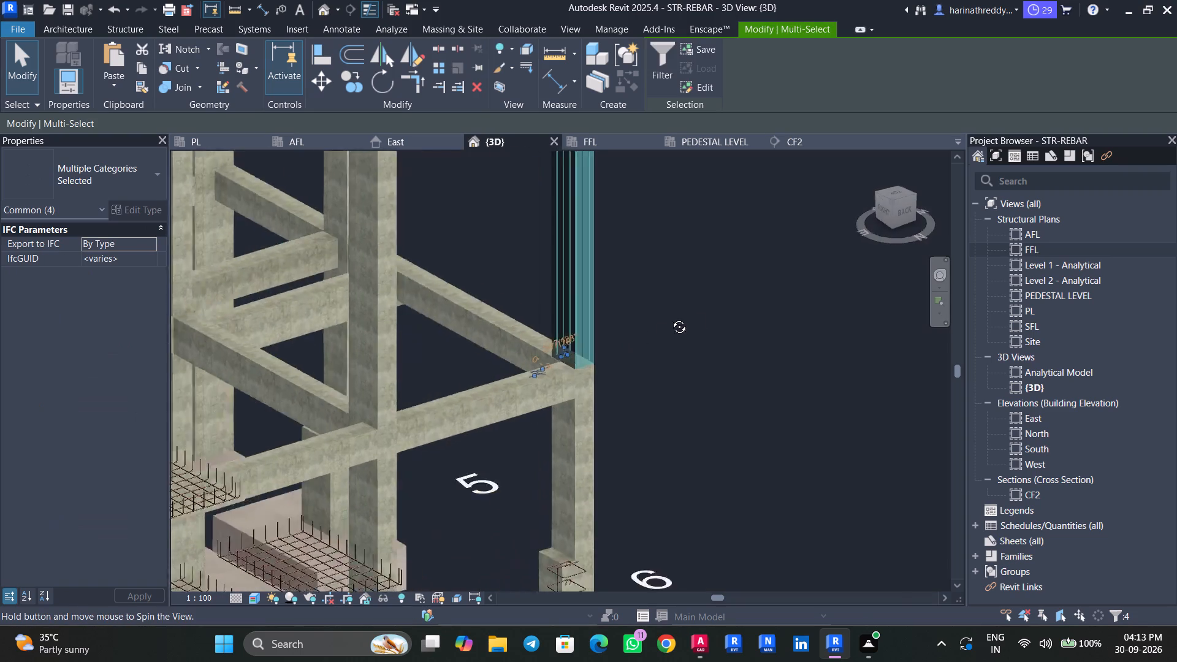
pyautogui.keyDown('shift'); pyautogui.moveTo(670, 318); pyautogui.dragTo(690, 313, button='middle'); pyautogui.keyUp('shift')
pyautogui.click(650, 63)
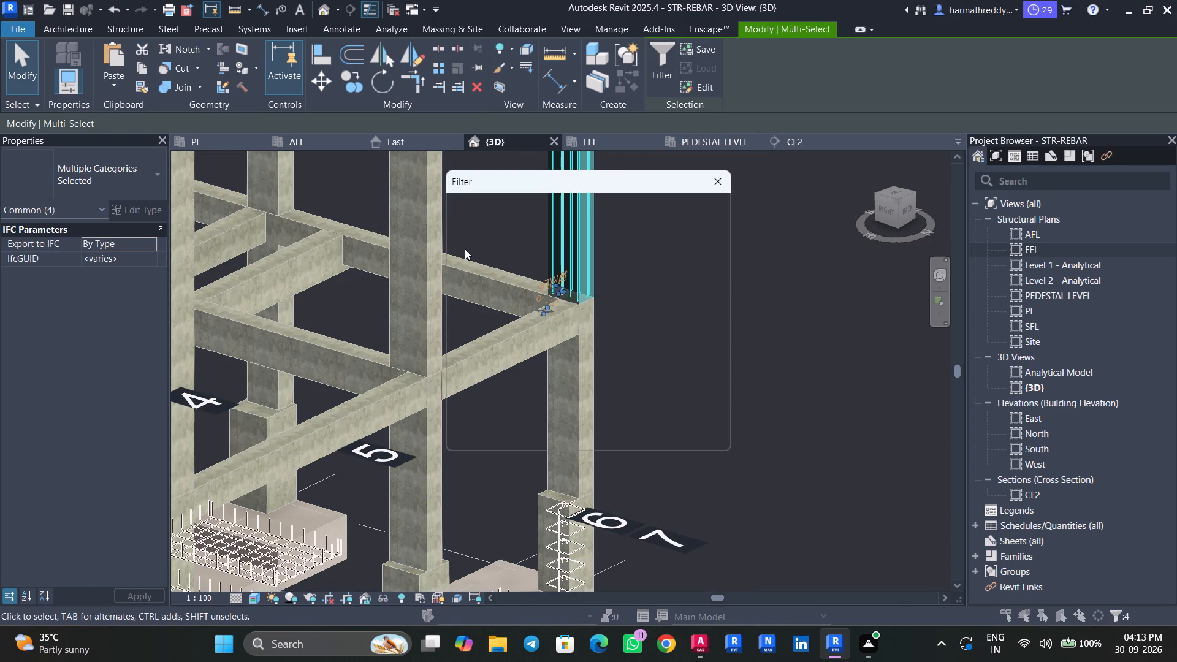
pyautogui.click(456, 232)
pyautogui.click(458, 225)
pyautogui.click(544, 426)
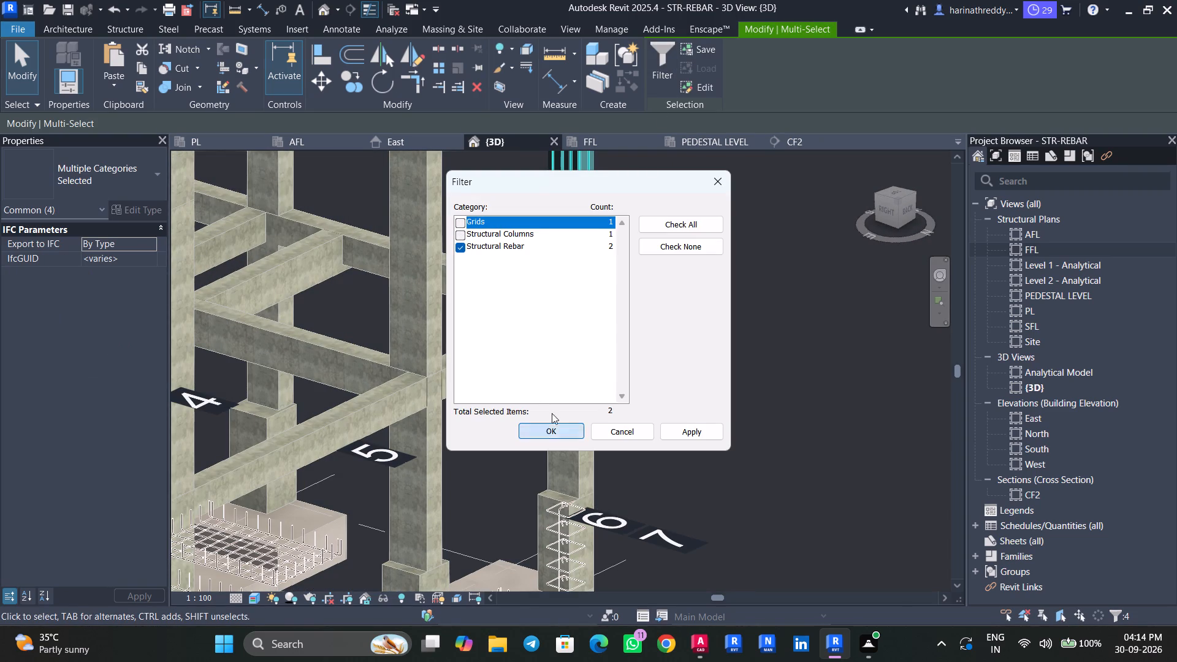
pyautogui.click(904, 213)
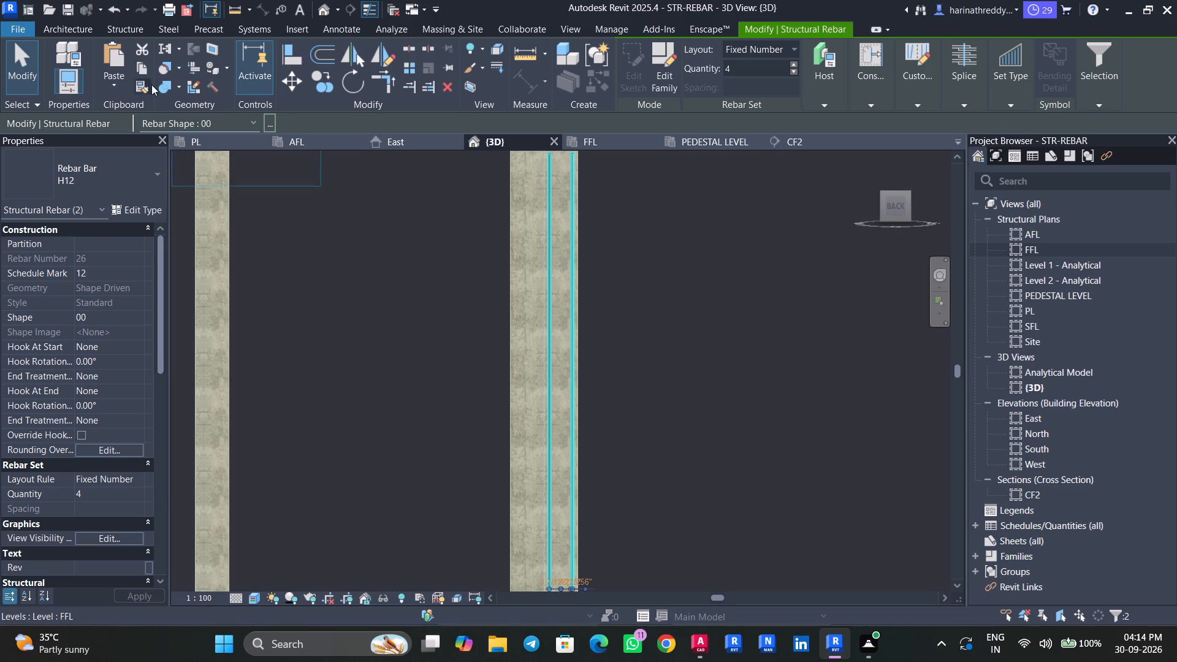
pyautogui.click(147, 76)
pyautogui.click(121, 91)
pyautogui.click(146, 146)
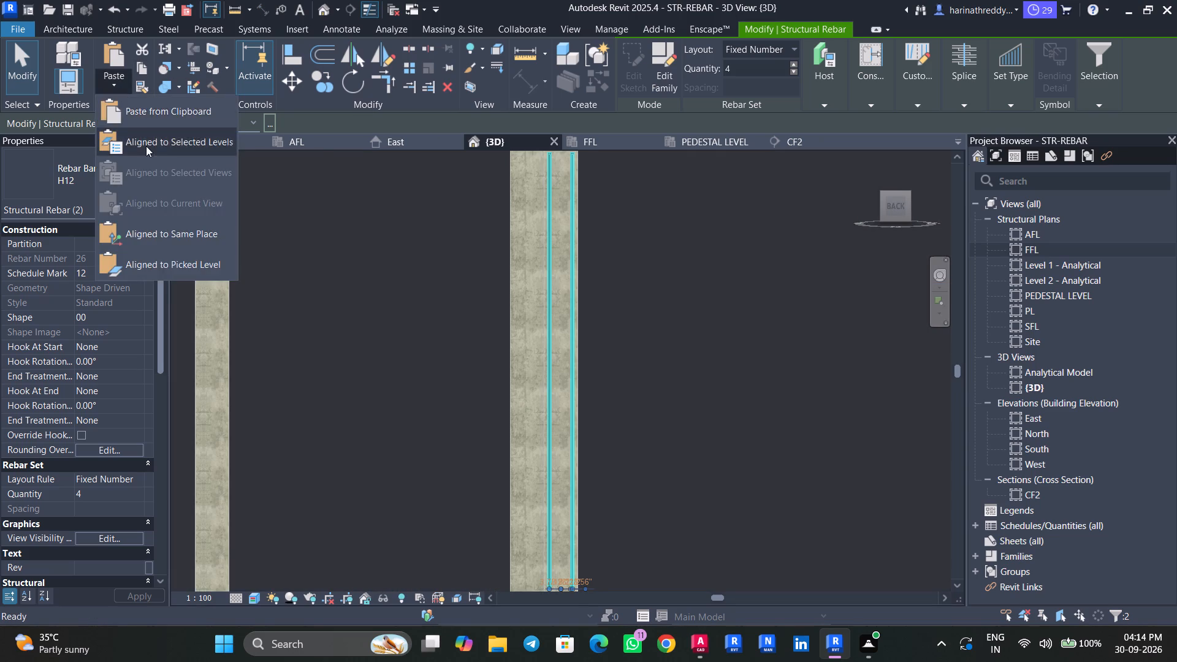
pyautogui.click(99, 222)
pyautogui.click(102, 230)
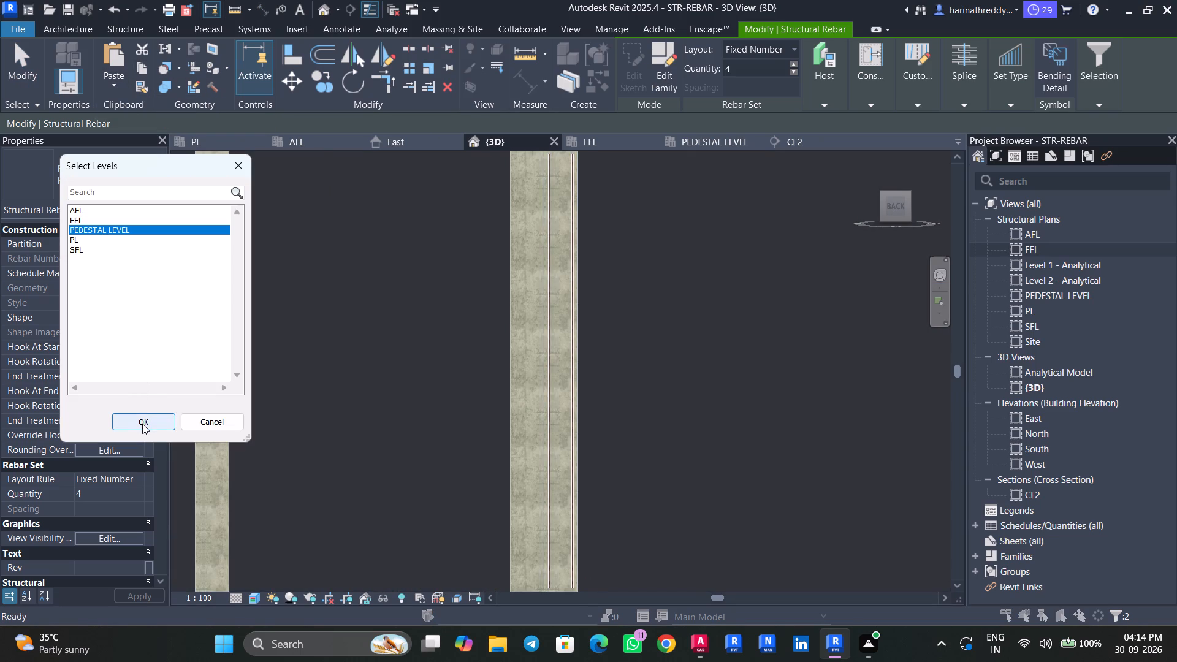
pyautogui.click(80, 221)
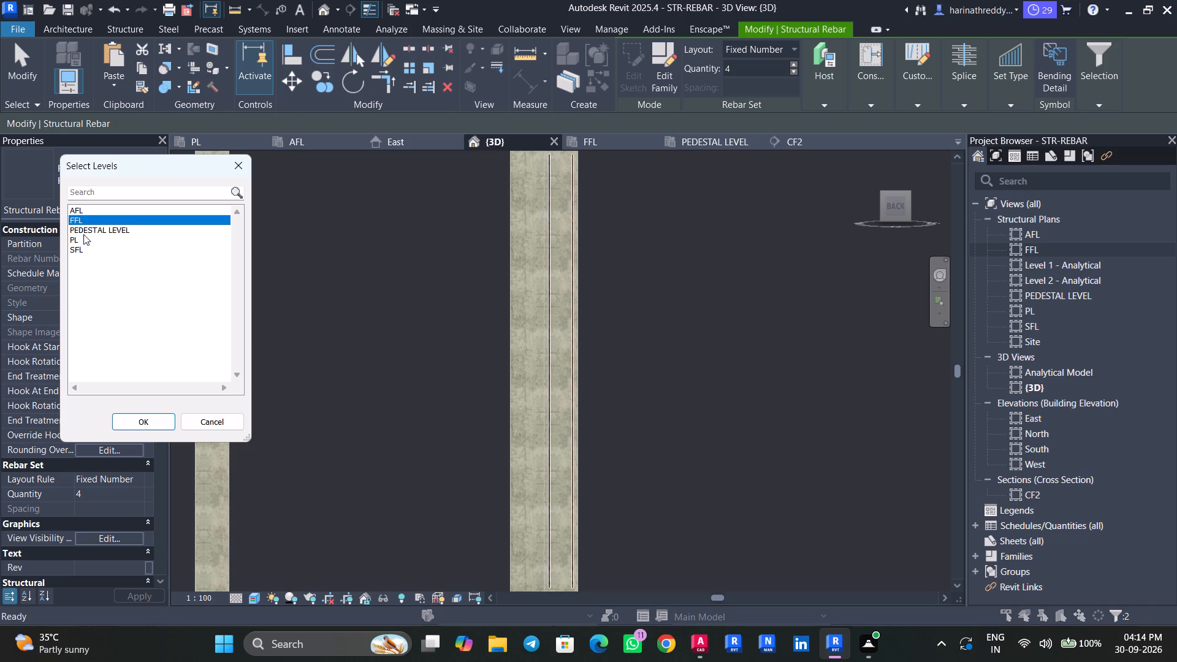
pyautogui.click(142, 419)
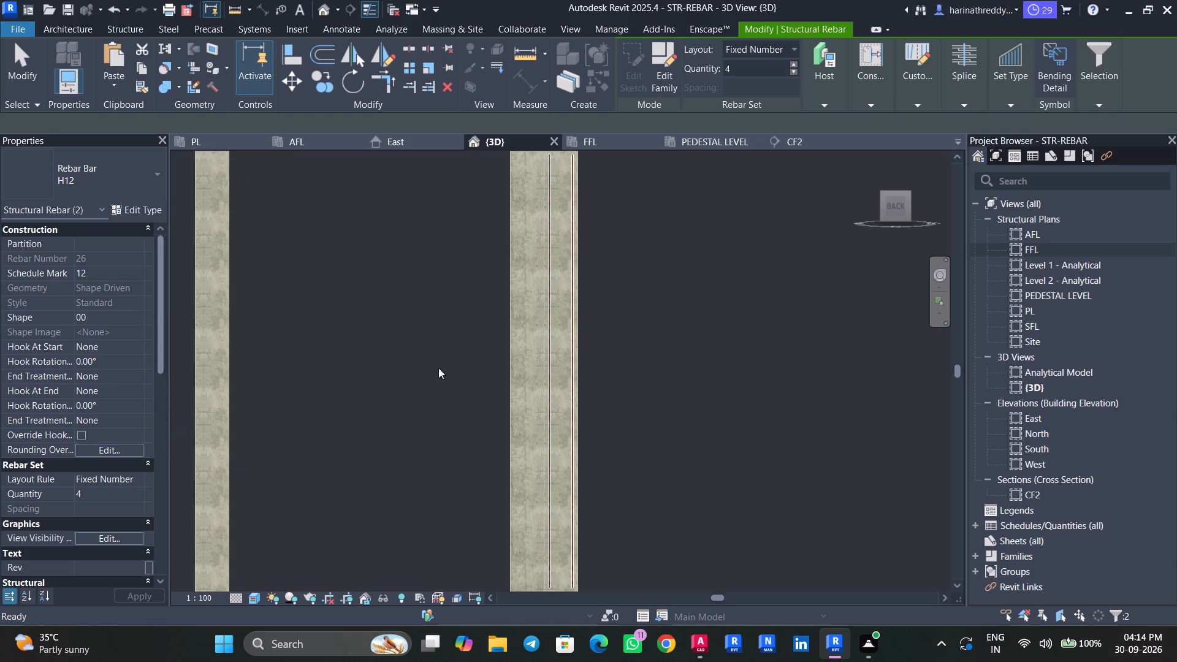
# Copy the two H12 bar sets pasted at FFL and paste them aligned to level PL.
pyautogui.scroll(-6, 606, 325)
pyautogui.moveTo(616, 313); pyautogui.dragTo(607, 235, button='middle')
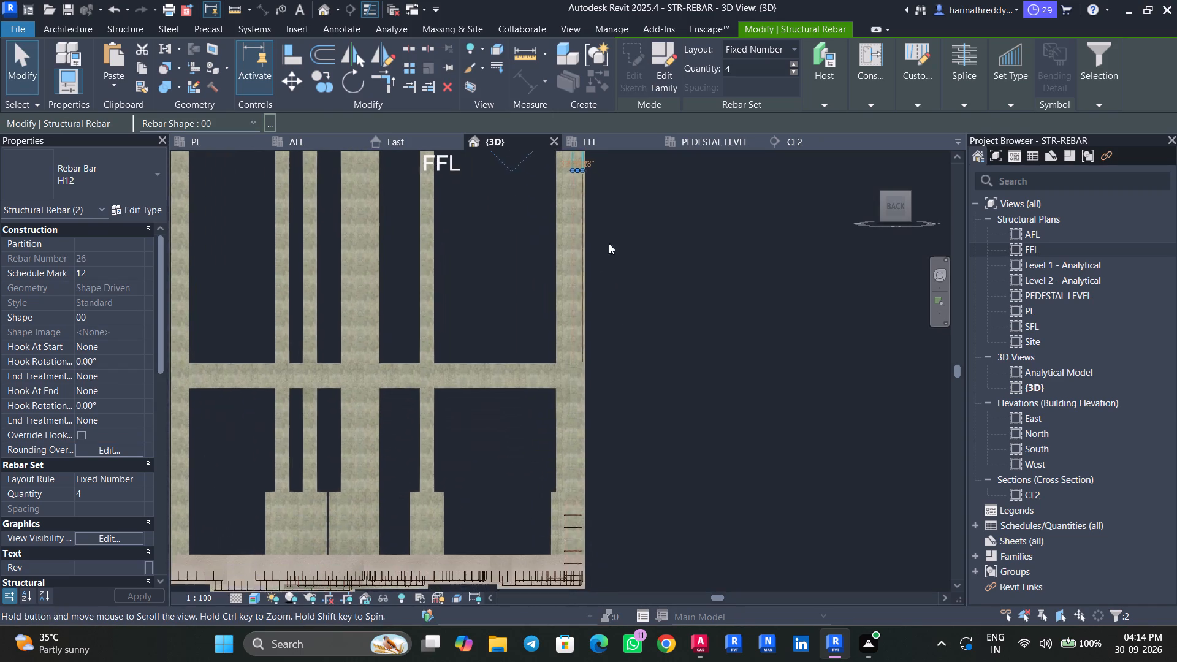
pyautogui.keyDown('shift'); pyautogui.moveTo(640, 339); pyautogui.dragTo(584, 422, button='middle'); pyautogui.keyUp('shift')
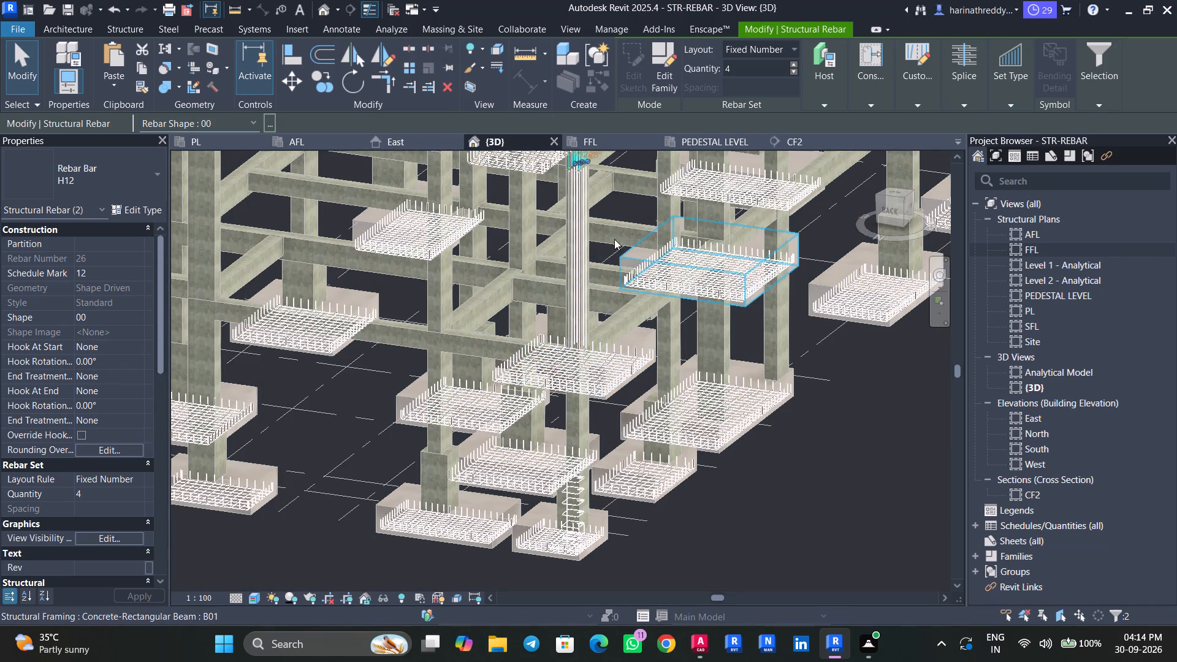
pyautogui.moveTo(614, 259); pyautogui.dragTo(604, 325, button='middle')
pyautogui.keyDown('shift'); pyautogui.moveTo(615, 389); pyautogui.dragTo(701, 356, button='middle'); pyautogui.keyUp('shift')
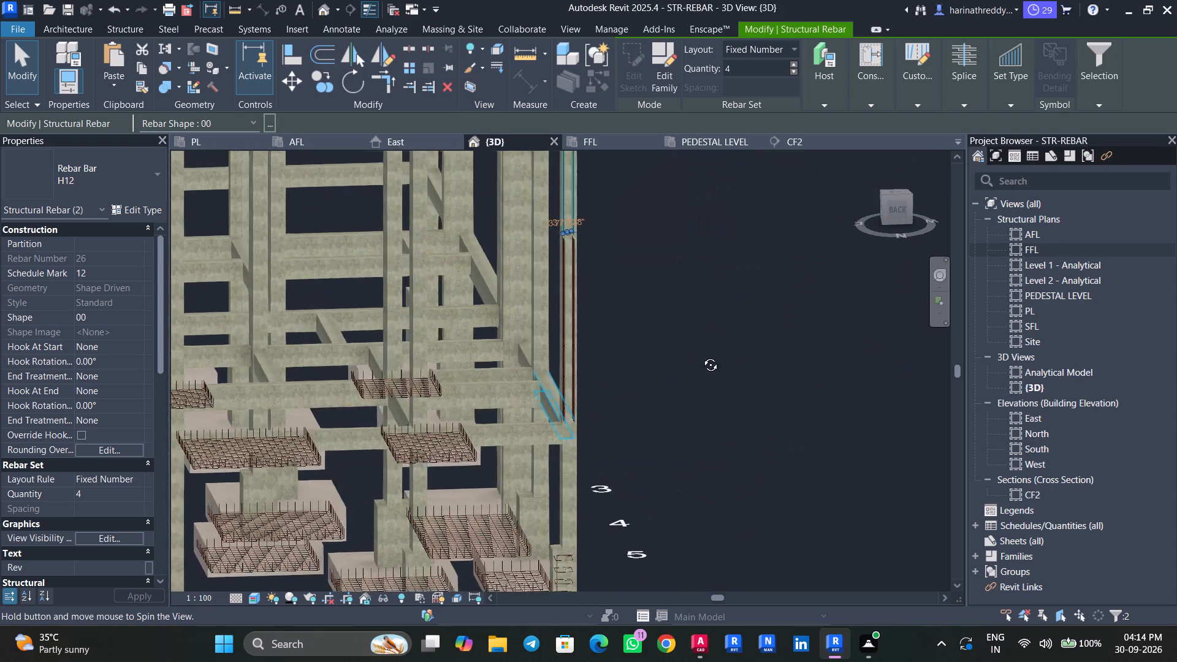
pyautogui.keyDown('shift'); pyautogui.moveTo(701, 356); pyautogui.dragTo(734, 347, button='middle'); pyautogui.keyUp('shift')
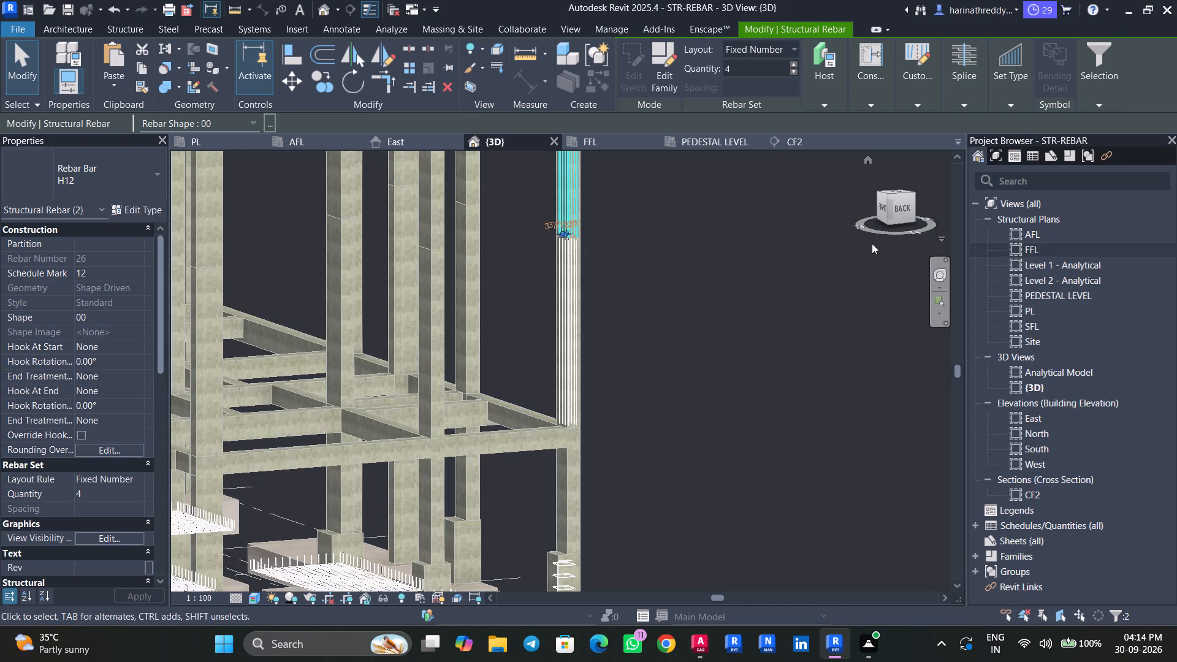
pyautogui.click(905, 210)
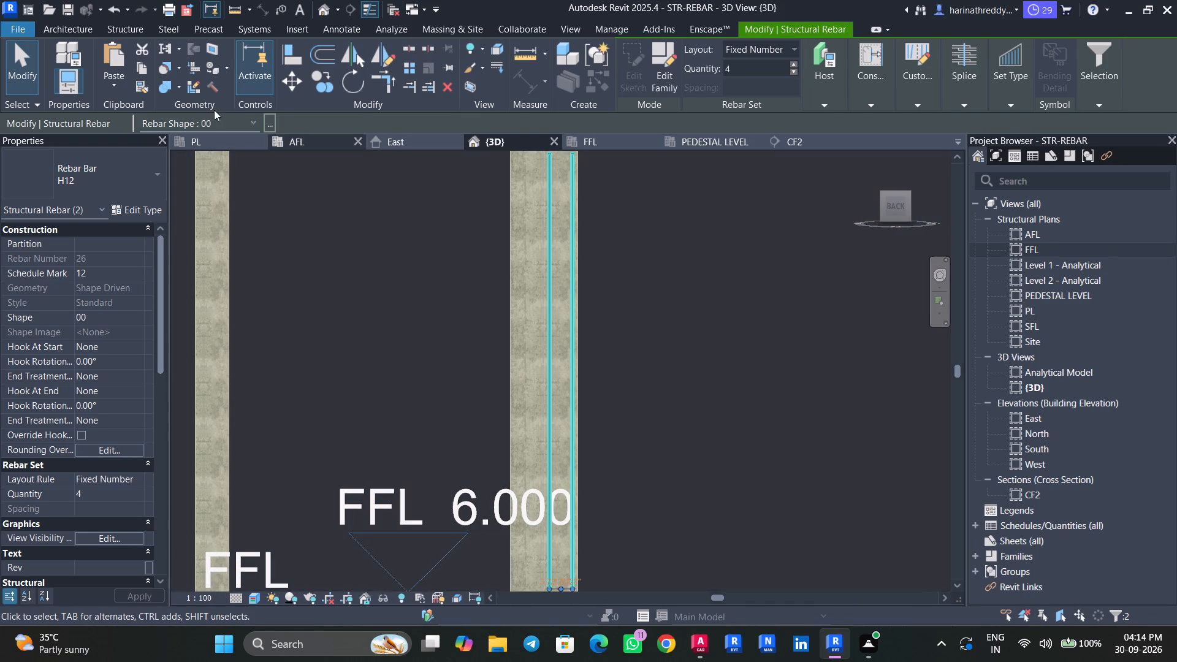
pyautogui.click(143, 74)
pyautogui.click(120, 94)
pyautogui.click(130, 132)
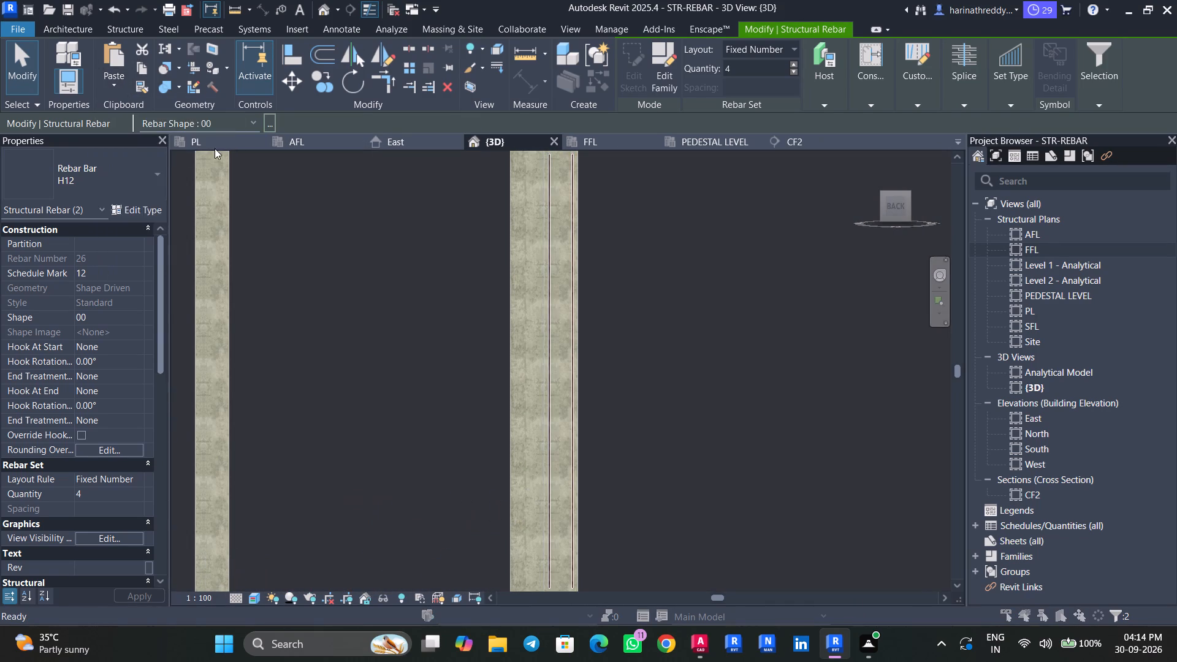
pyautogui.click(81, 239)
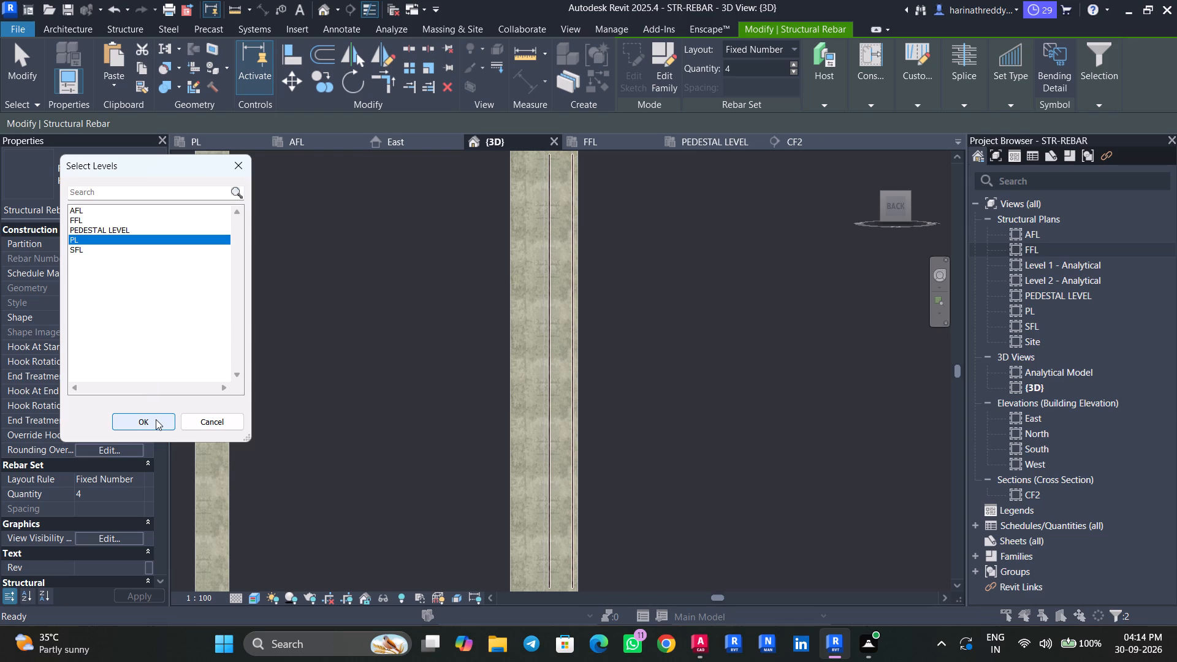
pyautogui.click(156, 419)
# Paste the copied pair of H12 bar sets aligned to the PEDESTAL LEVEL.
pyautogui.scroll(-4, 623, 339)
pyautogui.moveTo(644, 343); pyautogui.dragTo(596, 187, button='middle')
pyautogui.scroll(-4, 647, 335)
pyautogui.keyDown('shift'); pyautogui.moveTo(653, 331); pyautogui.dragTo(614, 391, button='middle'); pyautogui.keyUp('shift')
pyautogui.keyDown('shift'); pyautogui.moveTo(739, 470); pyautogui.dragTo(845, 465, button='middle'); pyautogui.keyUp('shift')
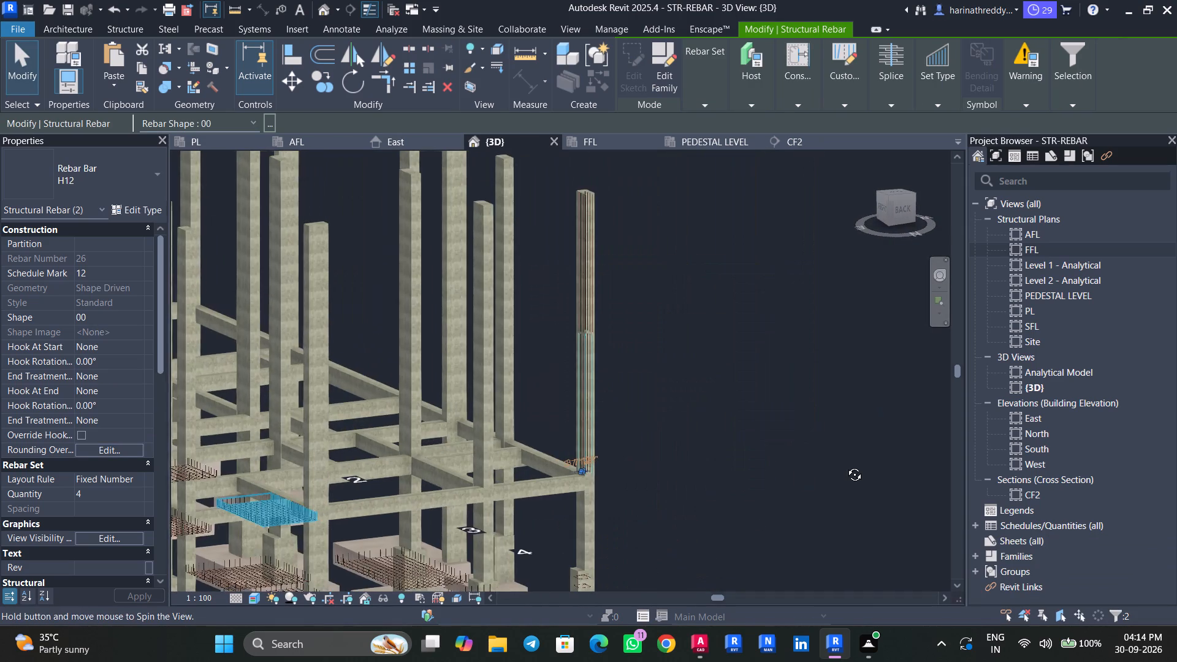
pyautogui.keyDown('shift'); pyautogui.moveTo(845, 465); pyautogui.dragTo(809, 496, button='middle'); pyautogui.keyUp('shift')
pyautogui.moveTo(745, 458); pyautogui.dragTo(739, 396, button='middle')
pyautogui.scroll(1, 739, 396)
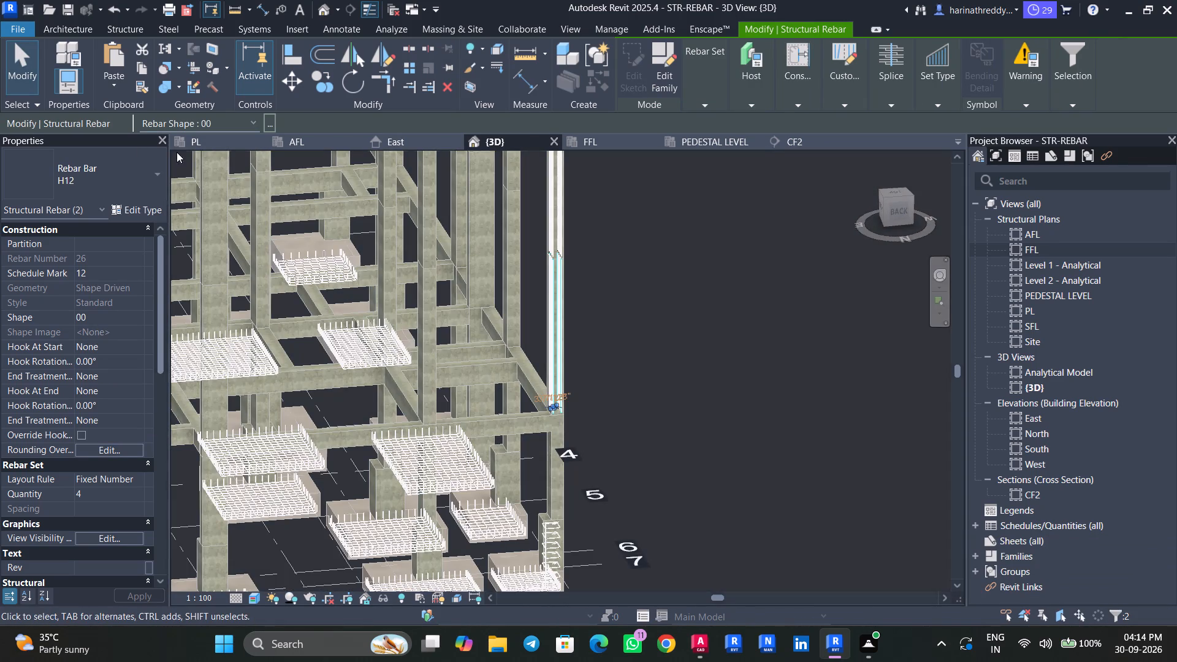
pyautogui.click(107, 91)
pyautogui.click(150, 143)
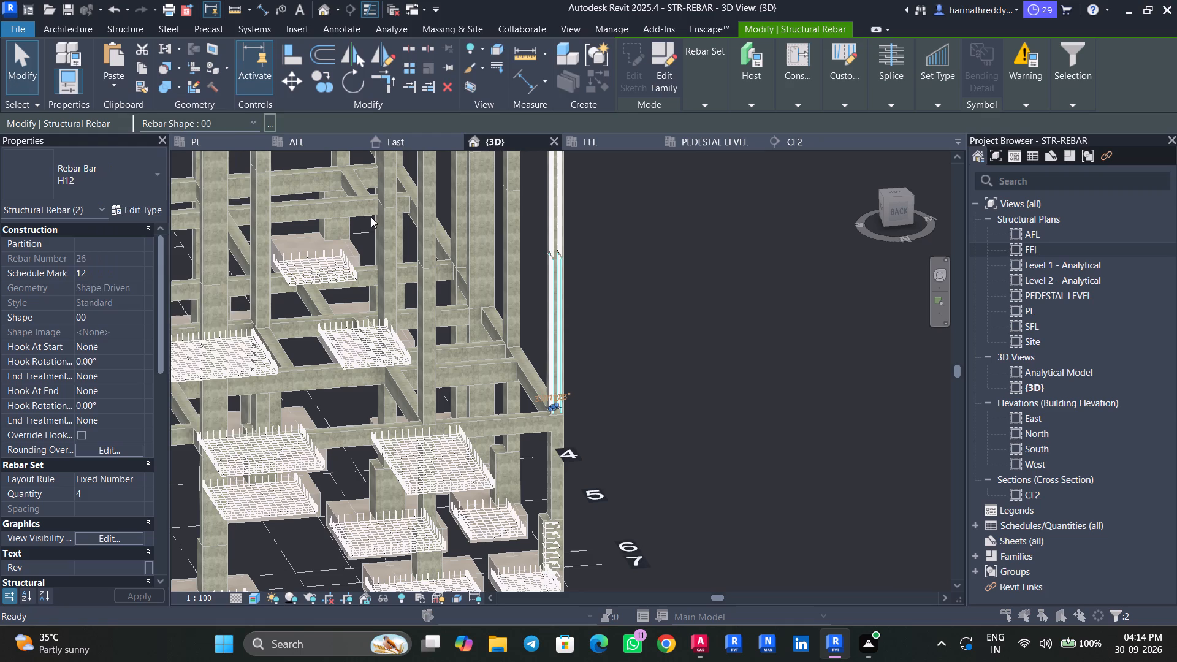
pyautogui.click(134, 229)
pyautogui.click(147, 426)
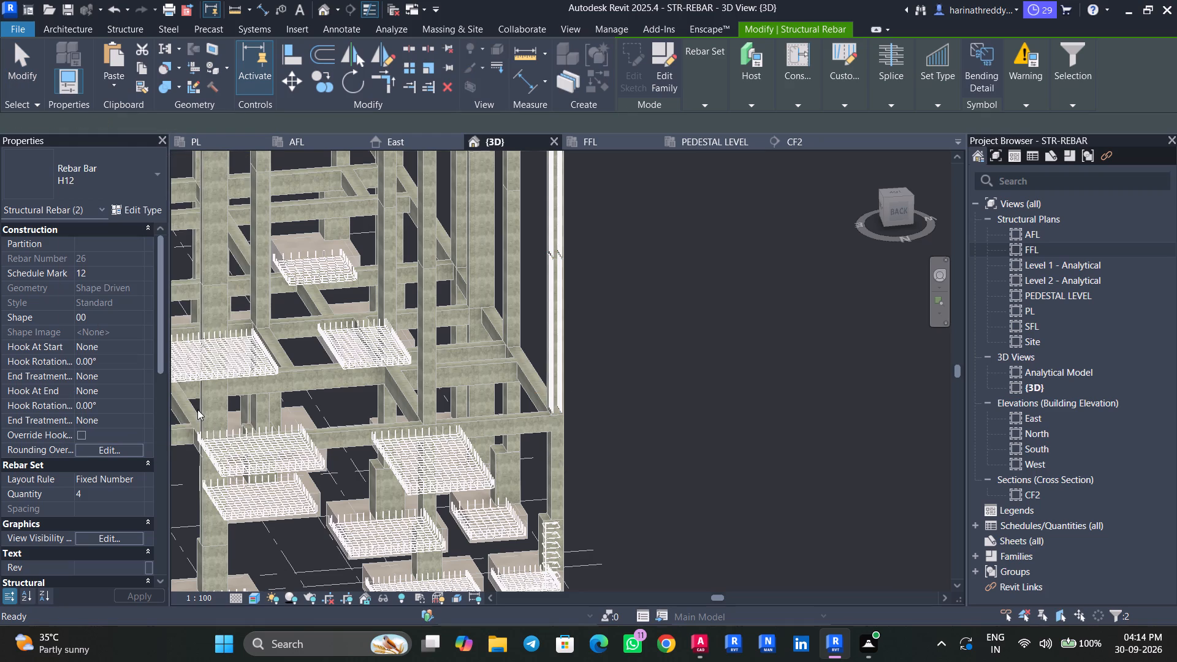
pyautogui.press('Escape')
pyautogui.press('Escape')
# Filter the upper C1 column selection to structural rebar and delete the six H12 bar sets starting at PL and FFL.
pyautogui.moveTo(605, 322); pyautogui.dragTo(540, 306)
pyautogui.keyDown('ctrl'); pyautogui.moveTo(596, 222); pyautogui.dragTo(530, 217); pyautogui.keyUp('ctrl')
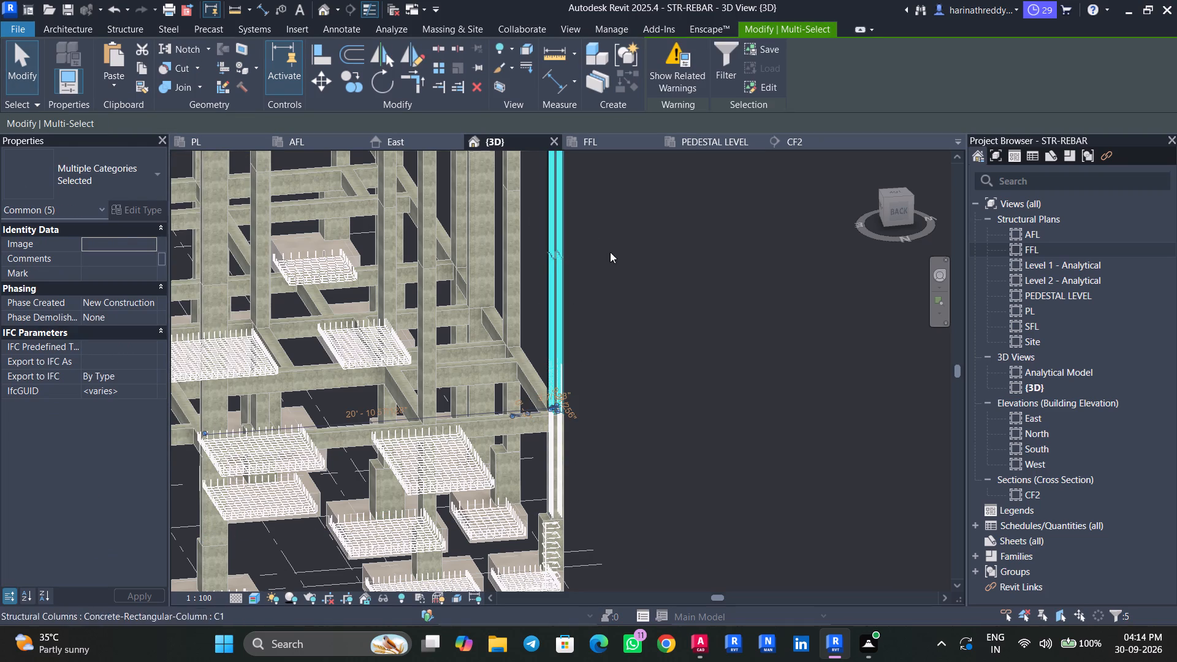
pyautogui.moveTo(621, 262); pyautogui.dragTo(617, 339, button='middle')
pyautogui.click(717, 76)
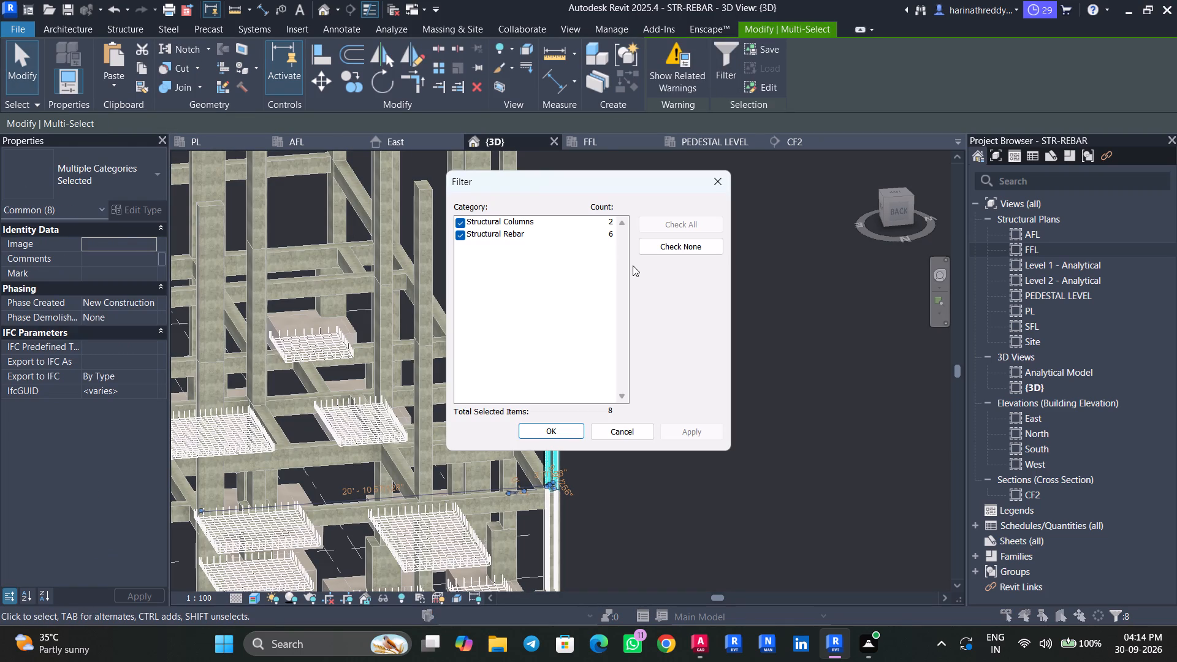
pyautogui.click(459, 222)
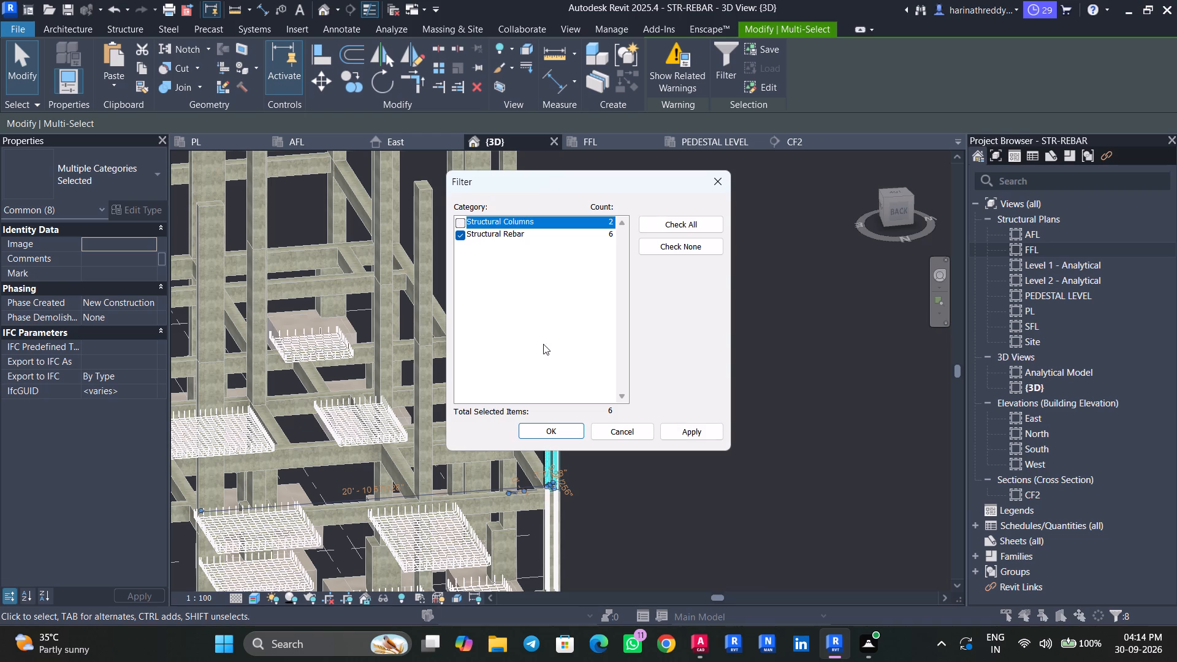
pyautogui.click(689, 430)
pyautogui.click(558, 426)
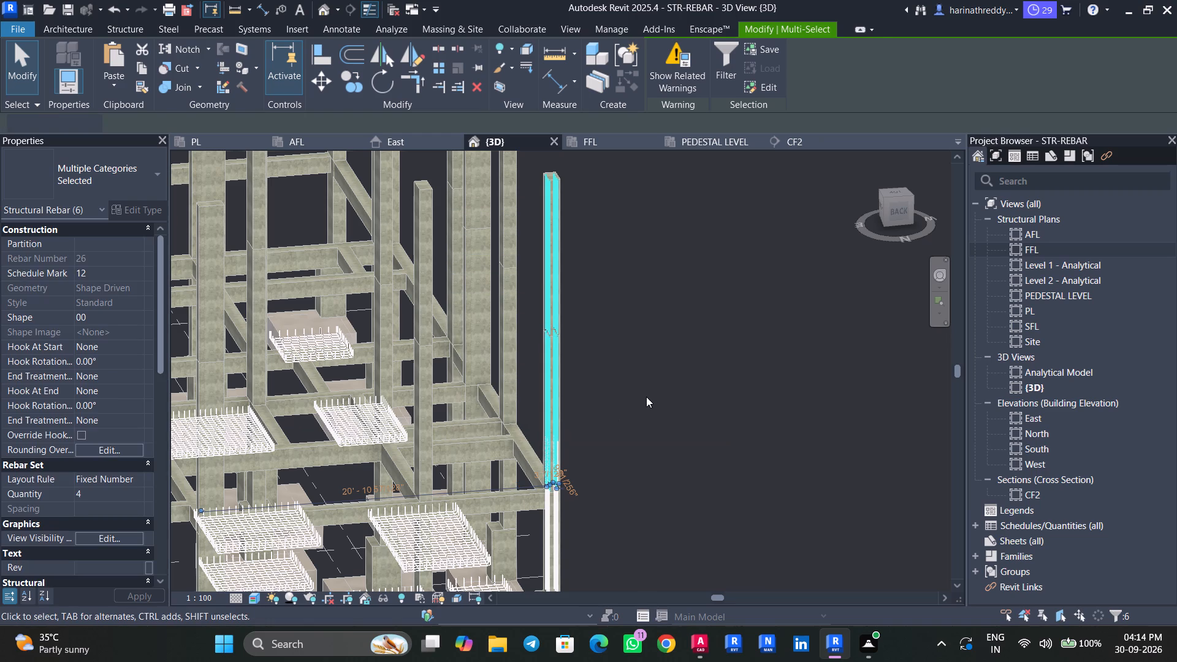
pyautogui.press('Delete')
pyautogui.press('Delete')
pyautogui.press('Delete')
pyautogui.keyDown('shift'); pyautogui.moveTo(627, 453); pyautogui.dragTo(615, 450, button='middle'); pyautogui.keyUp('shift')
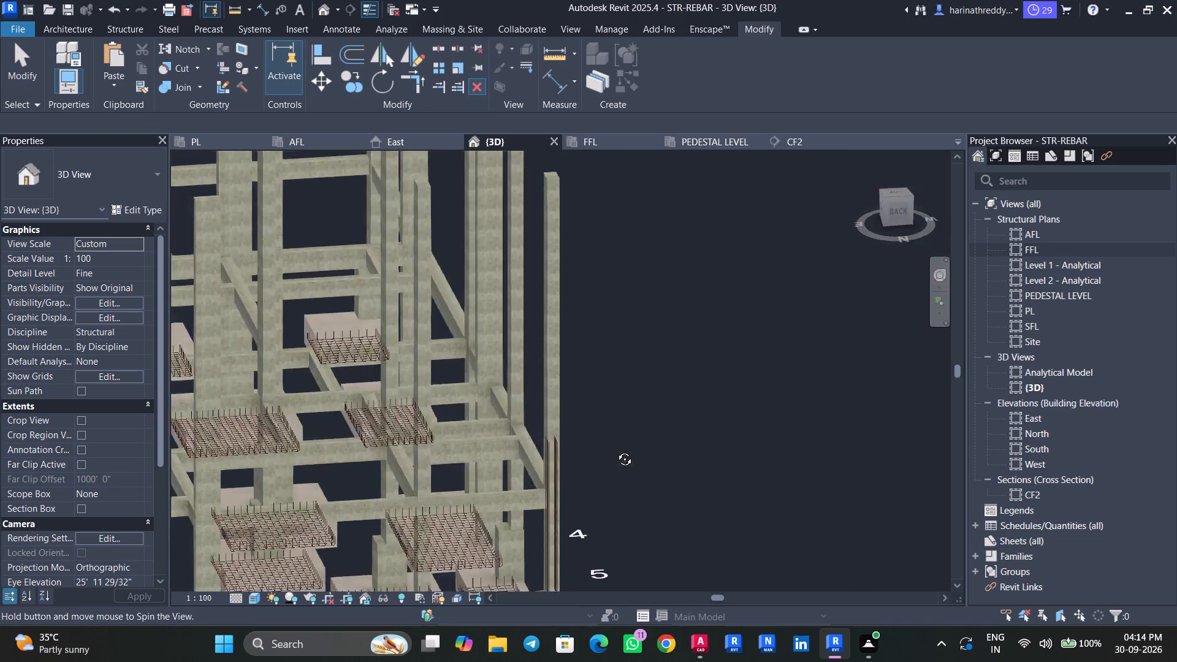
# Open section CF2 and raise the crop region's upper edge to just above the tops of the C1 column's H12 bars.
pyautogui.keyDown('shift'); pyautogui.moveTo(615, 450); pyautogui.dragTo(508, 449, button='middle'); pyautogui.keyUp('shift')
pyautogui.moveTo(655, 525); pyautogui.dragTo(650, 387, button='middle')
pyautogui.scroll(4, 636, 536)
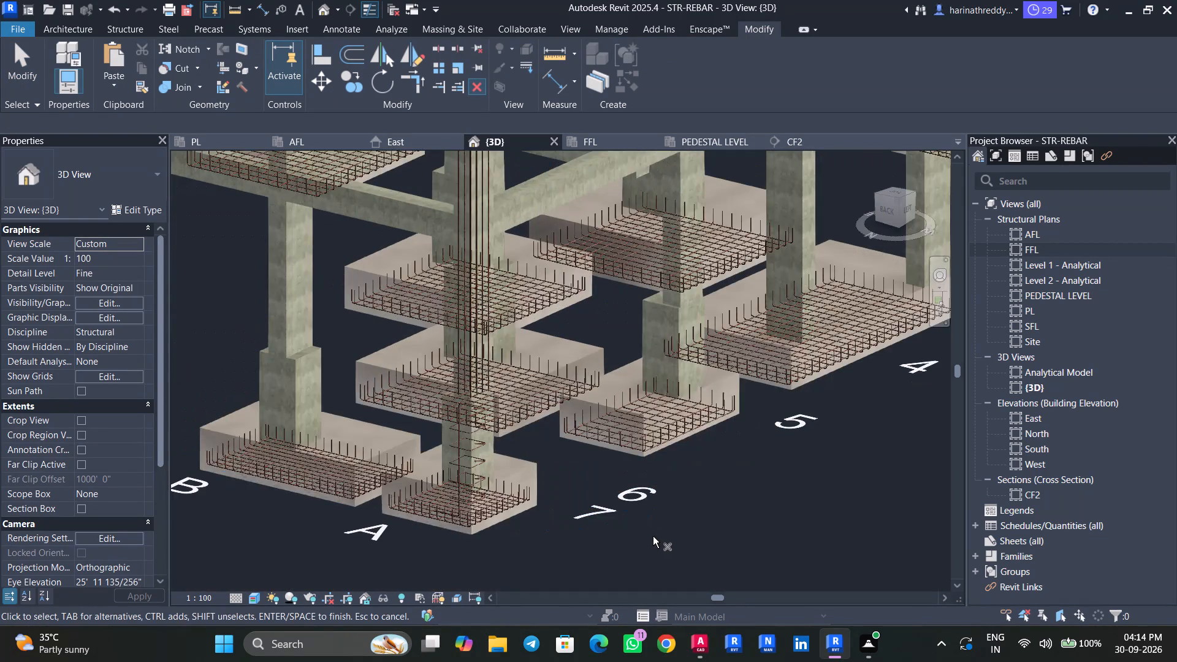
pyautogui.doubleClick(1040, 498)
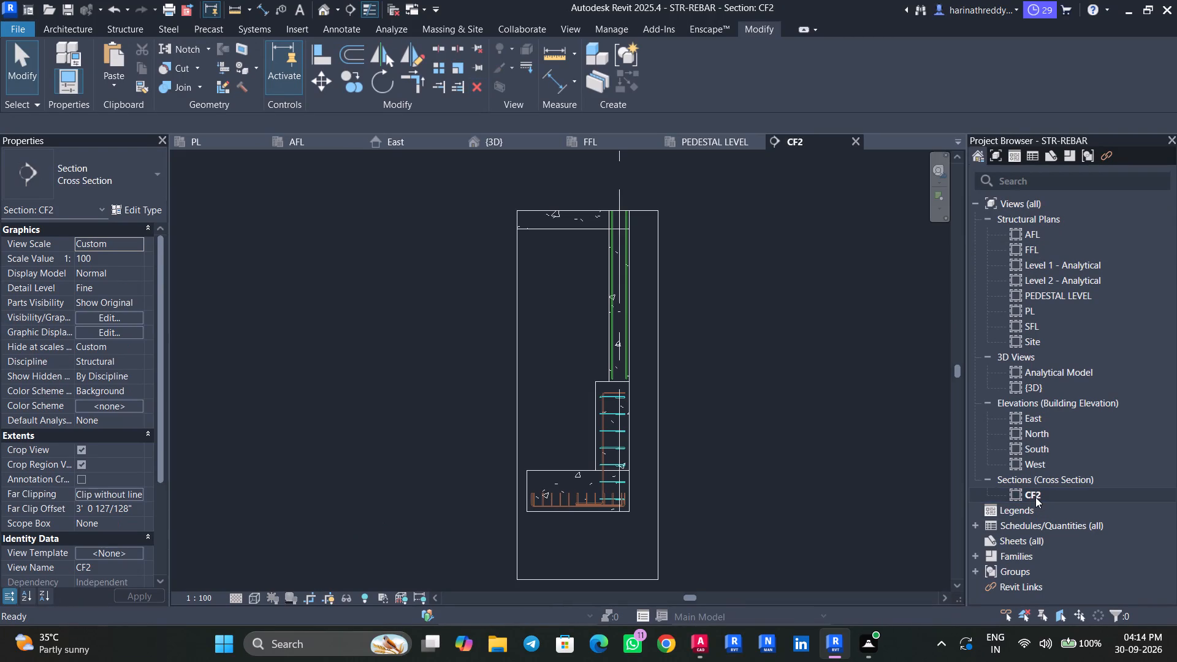
pyautogui.scroll(2, 609, 340)
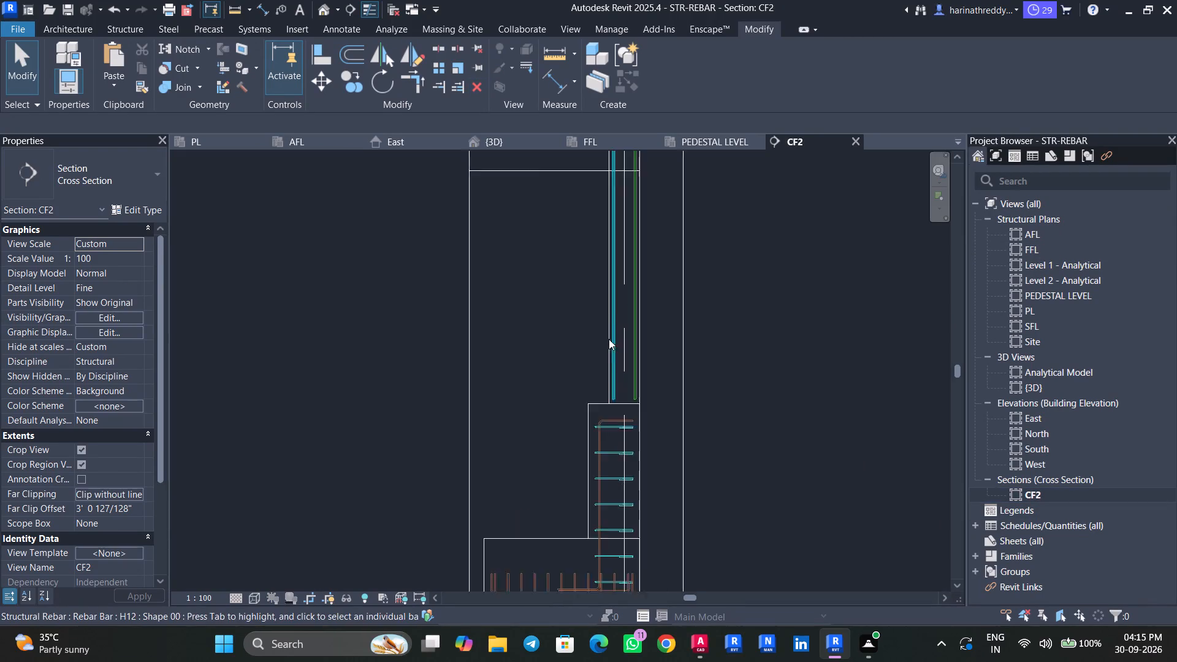
pyautogui.scroll(3, 609, 339)
pyautogui.moveTo(606, 331); pyautogui.dragTo(604, 611, button='middle')
pyautogui.click(675, 354)
pyautogui.click(676, 358)
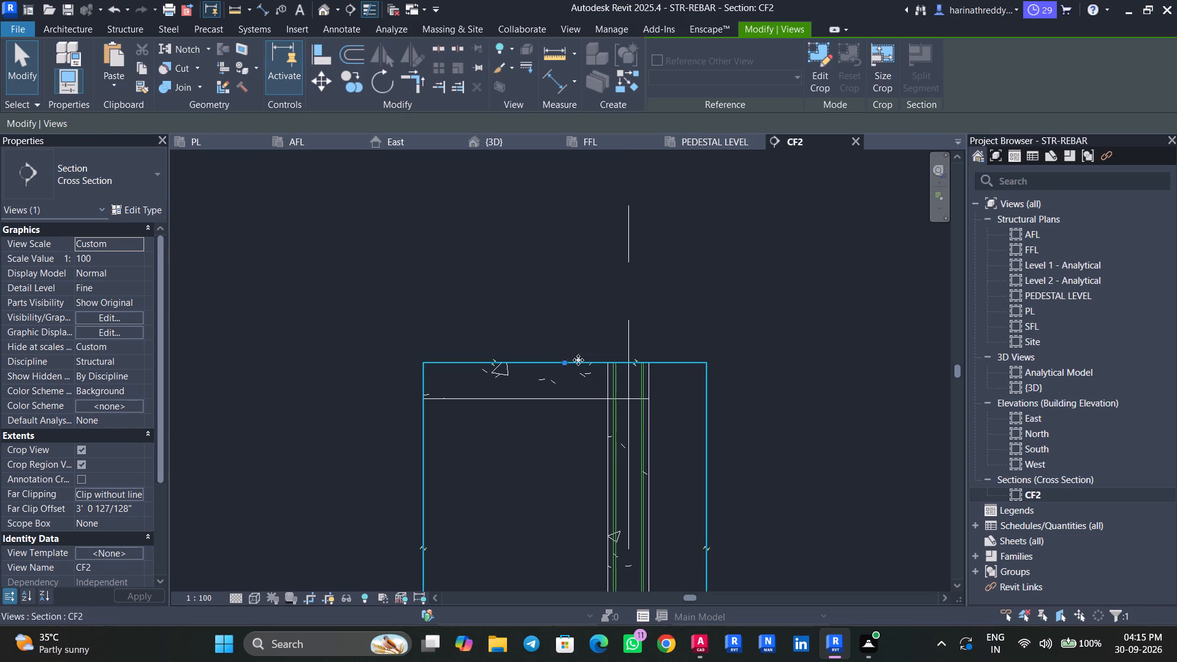
pyautogui.moveTo(564, 362); pyautogui.dragTo(568, 146)
pyautogui.click(569, 186)
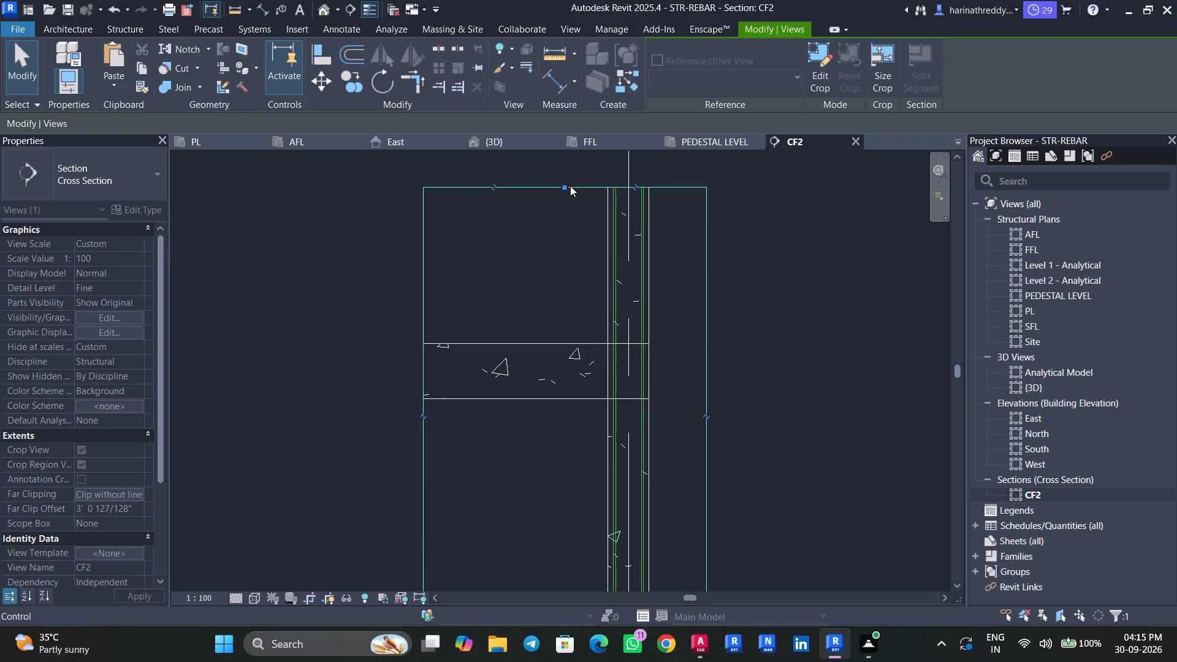
pyautogui.scroll(-3, 574, 189)
pyautogui.moveTo(576, 204); pyautogui.dragTo(568, 503, button='middle')
pyautogui.moveTo(555, 487); pyautogui.dragTo(603, 186)
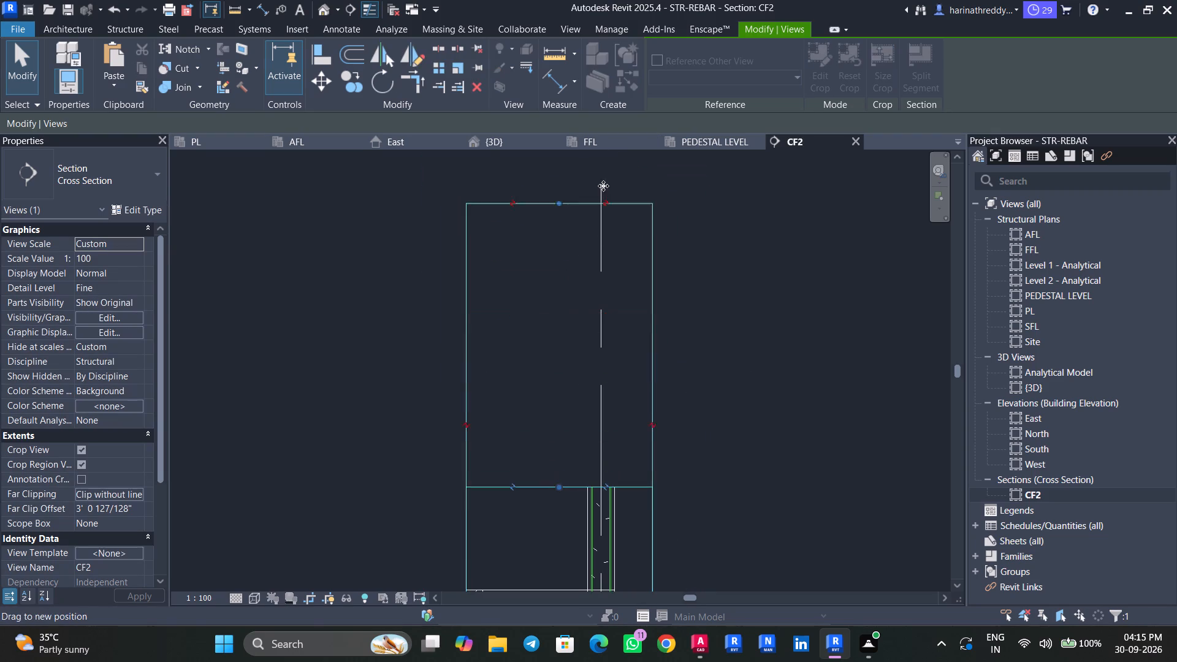
pyautogui.moveTo(603, 186); pyautogui.dragTo(604, 184)
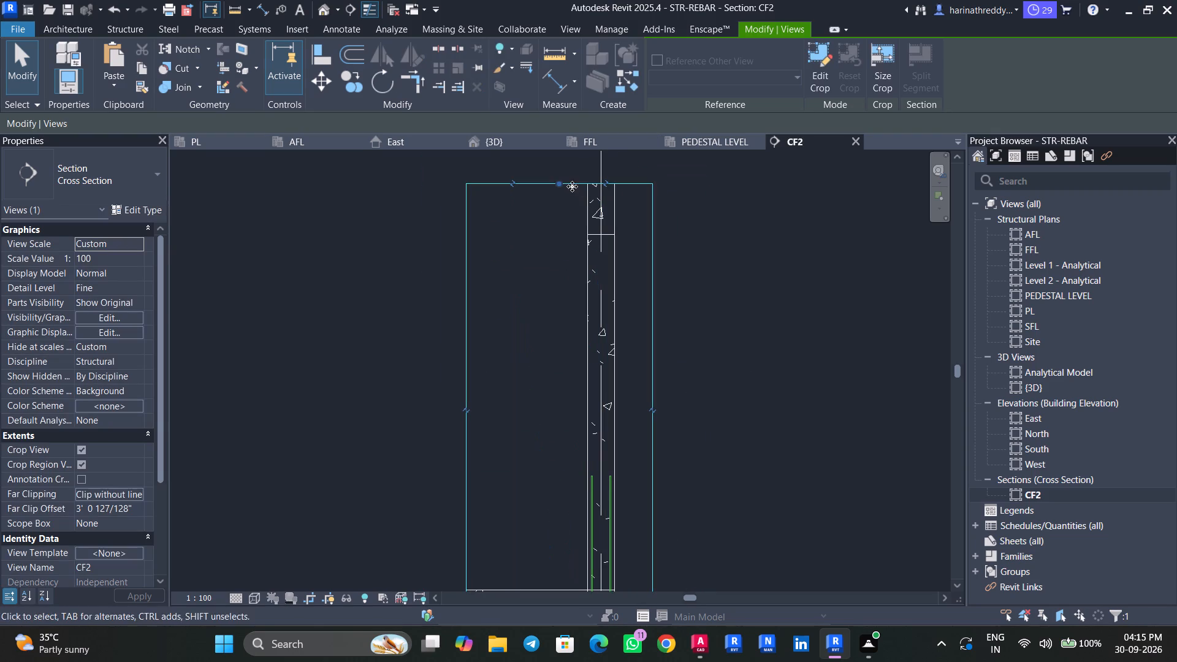
pyautogui.moveTo(555, 184); pyautogui.dragTo(549, 454)
pyautogui.moveTo(701, 468); pyautogui.dragTo(754, 216, button='middle')
pyautogui.press('Escape')
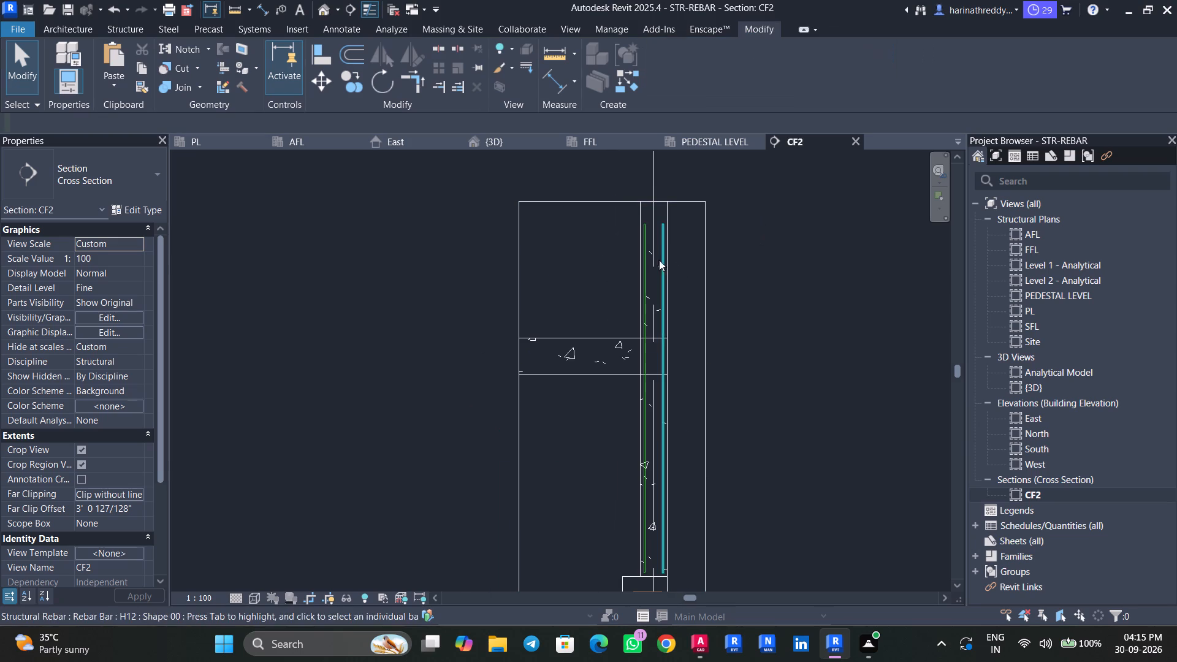
# Shorten both H12 bar sets in the C1 column from the top to just below the PL beam, about 1615 mm long.
pyautogui.click(650, 263)
pyautogui.moveTo(644, 218); pyautogui.dragTo(646, 223)
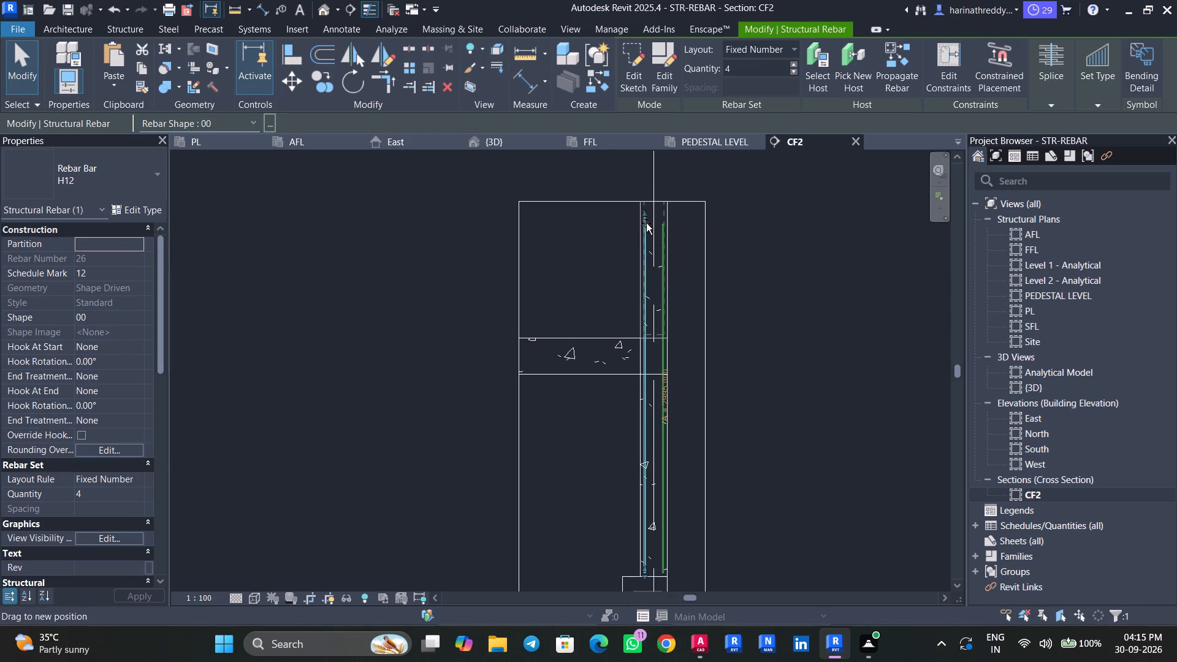
pyautogui.moveTo(646, 223); pyautogui.dragTo(642, 381)
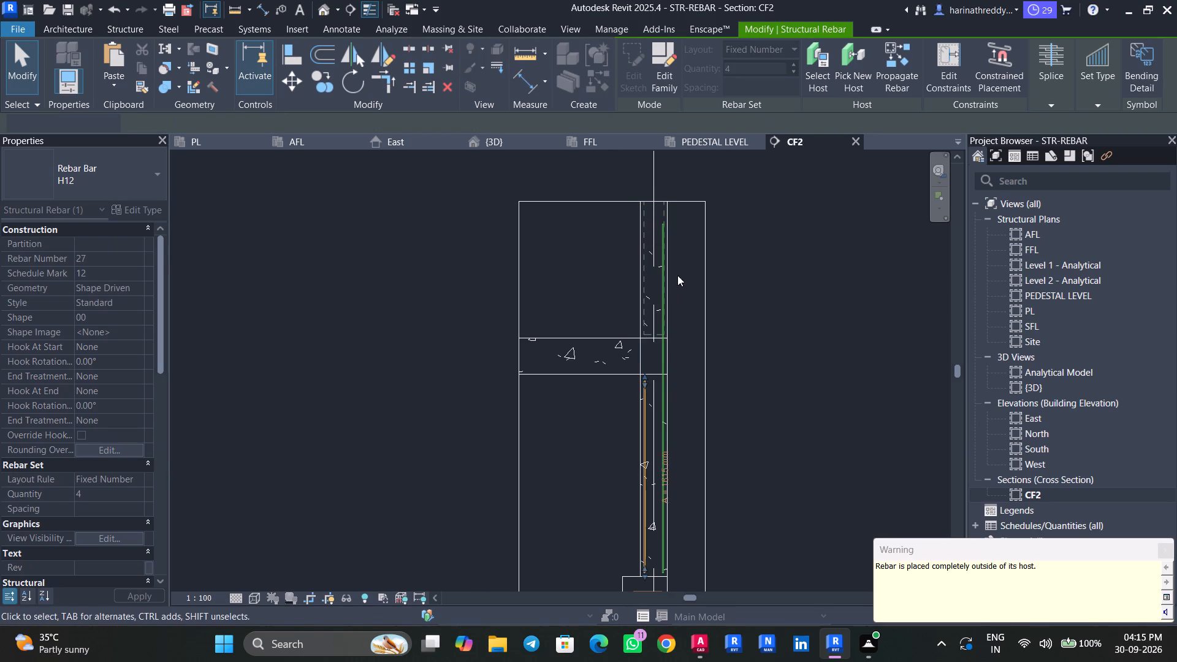
pyautogui.press('Escape')
pyautogui.click(662, 261)
pyautogui.moveTo(660, 215); pyautogui.dragTo(653, 305)
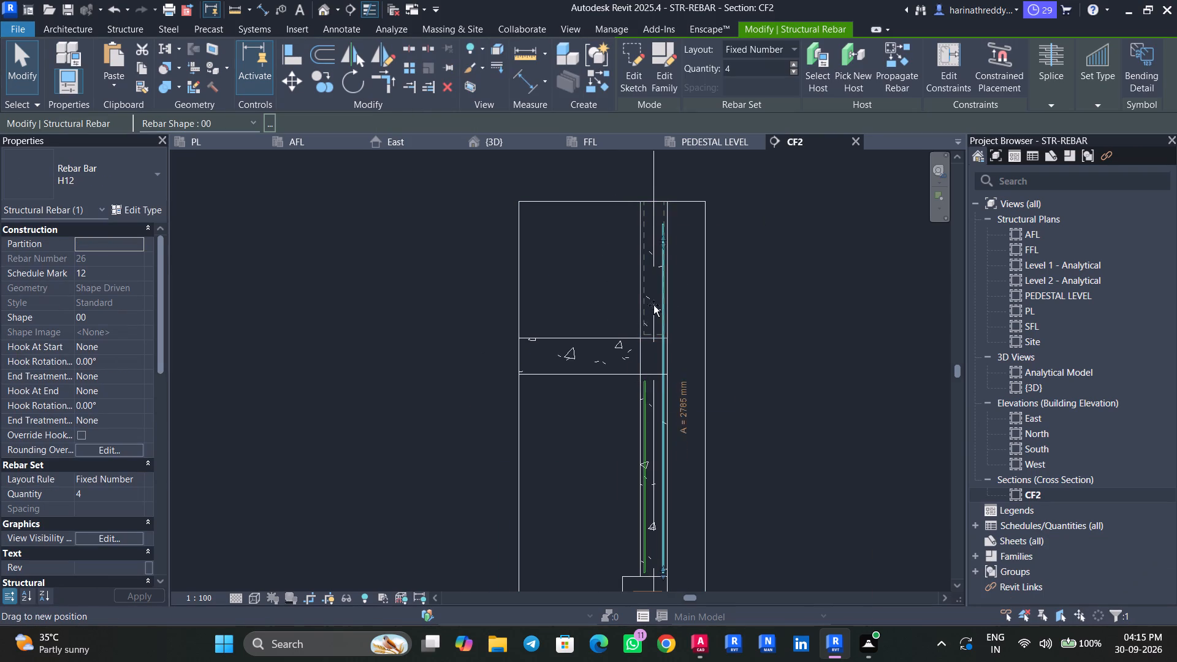
pyautogui.moveTo(653, 305); pyautogui.dragTo(658, 381)
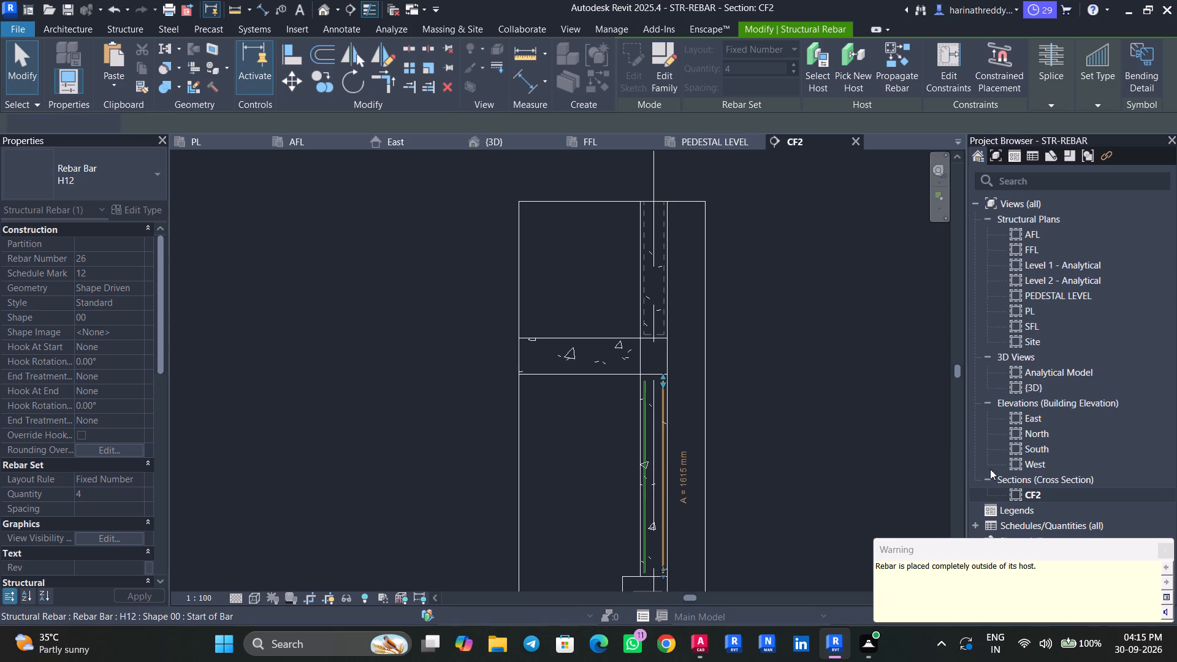
pyautogui.click(1169, 553)
pyautogui.press('Escape')
pyautogui.press('Escape')
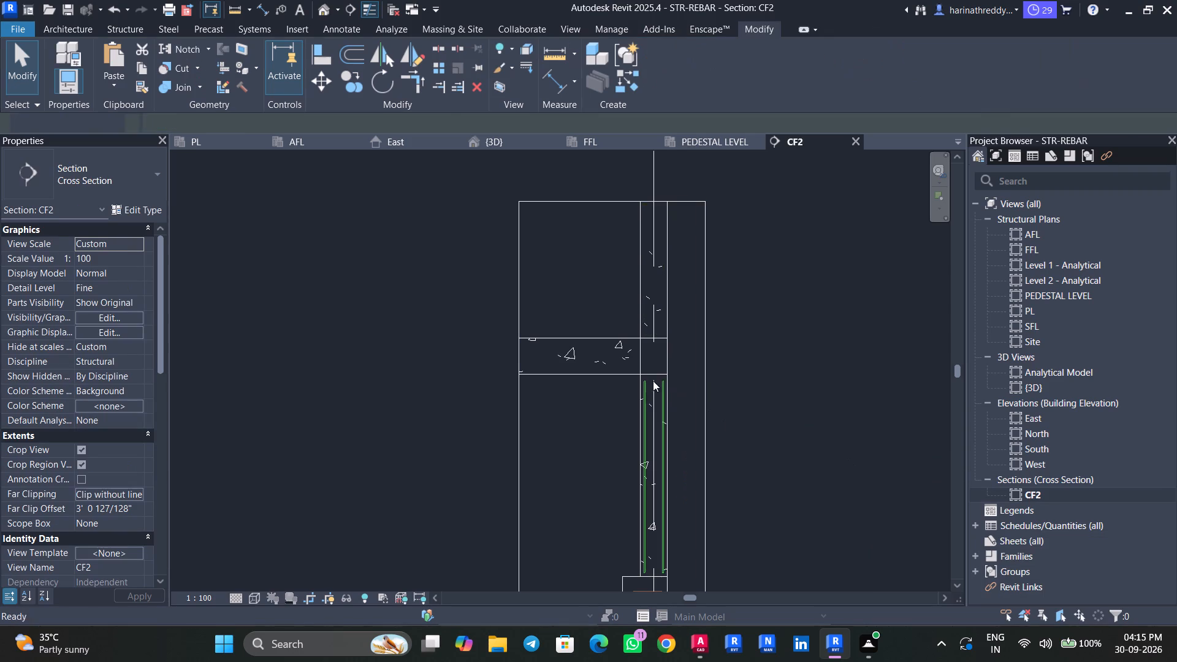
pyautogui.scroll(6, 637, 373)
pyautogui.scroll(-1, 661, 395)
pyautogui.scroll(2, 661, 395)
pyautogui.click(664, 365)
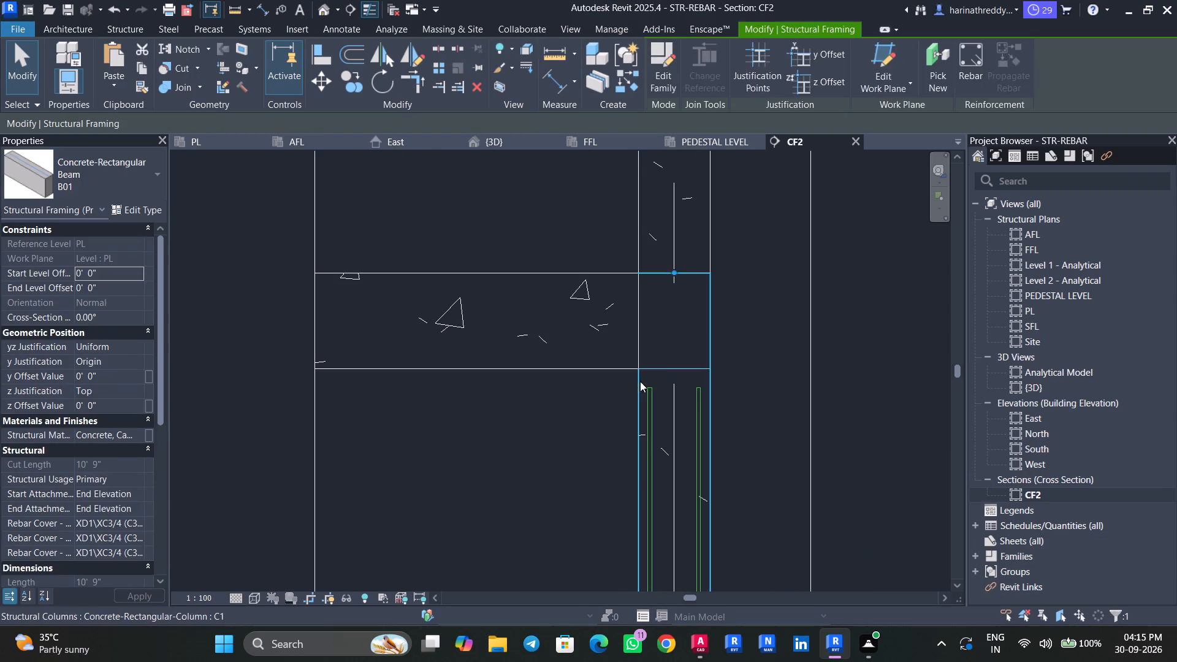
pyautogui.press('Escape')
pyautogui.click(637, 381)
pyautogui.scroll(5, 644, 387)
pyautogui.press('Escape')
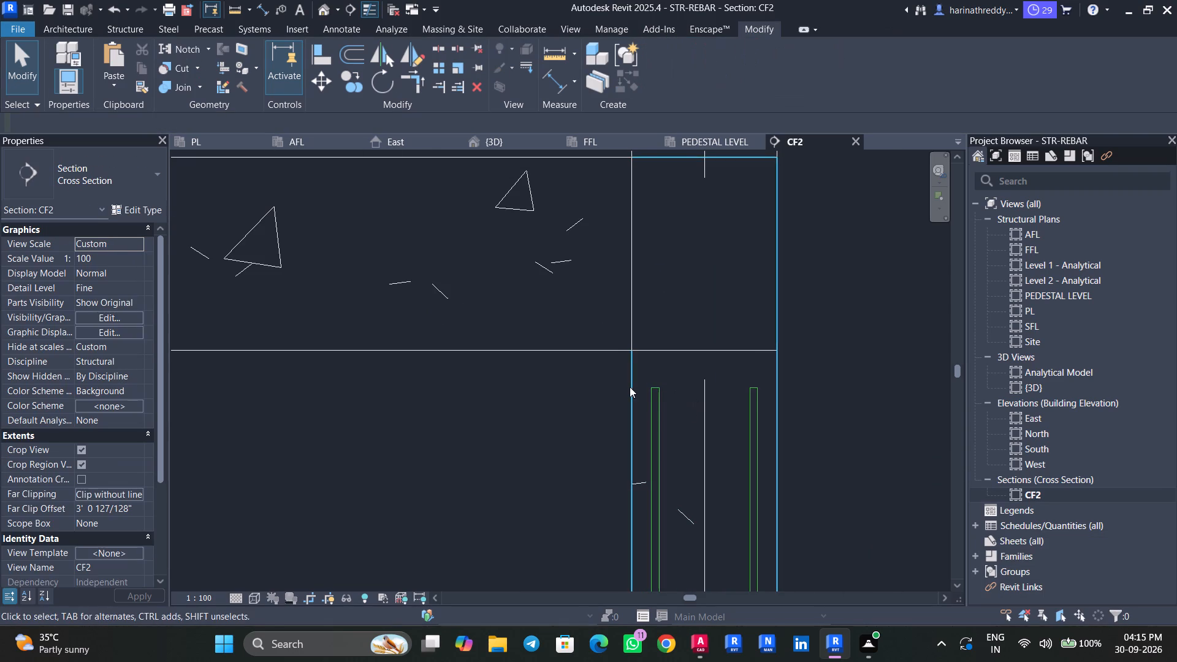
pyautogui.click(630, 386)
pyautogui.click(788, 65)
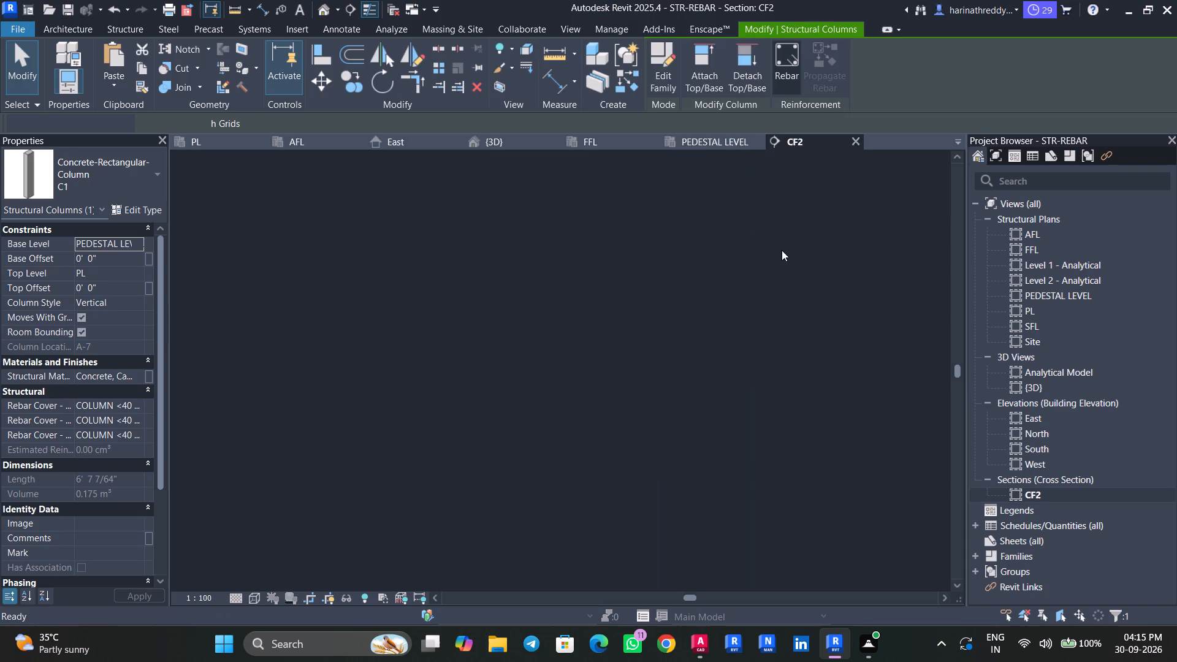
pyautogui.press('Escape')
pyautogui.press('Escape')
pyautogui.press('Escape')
# Stretch the top ends of both H12 bar sets closer to the PL beam's underside, making the bars about 1635 mm long.
pyautogui.click(660, 405)
pyautogui.scroll(-4, 660, 404)
pyautogui.moveTo(714, 406); pyautogui.dragTo(625, 380, button='middle')
pyautogui.scroll(4, 562, 368)
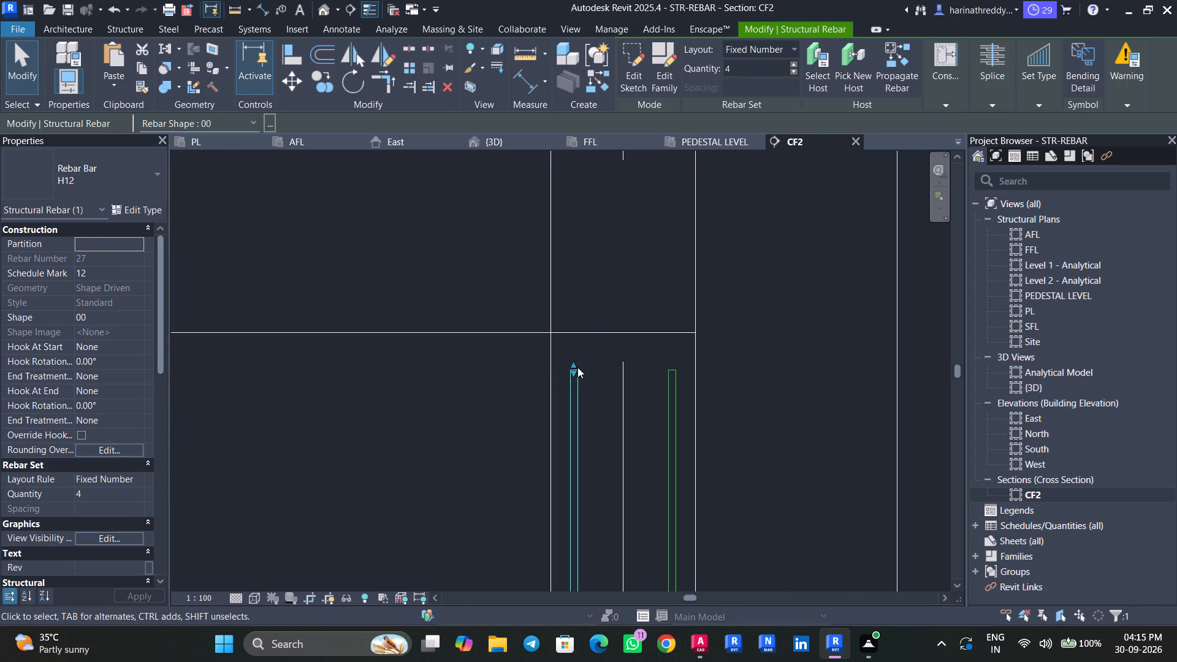
pyautogui.moveTo(573, 363); pyautogui.dragTo(574, 353)
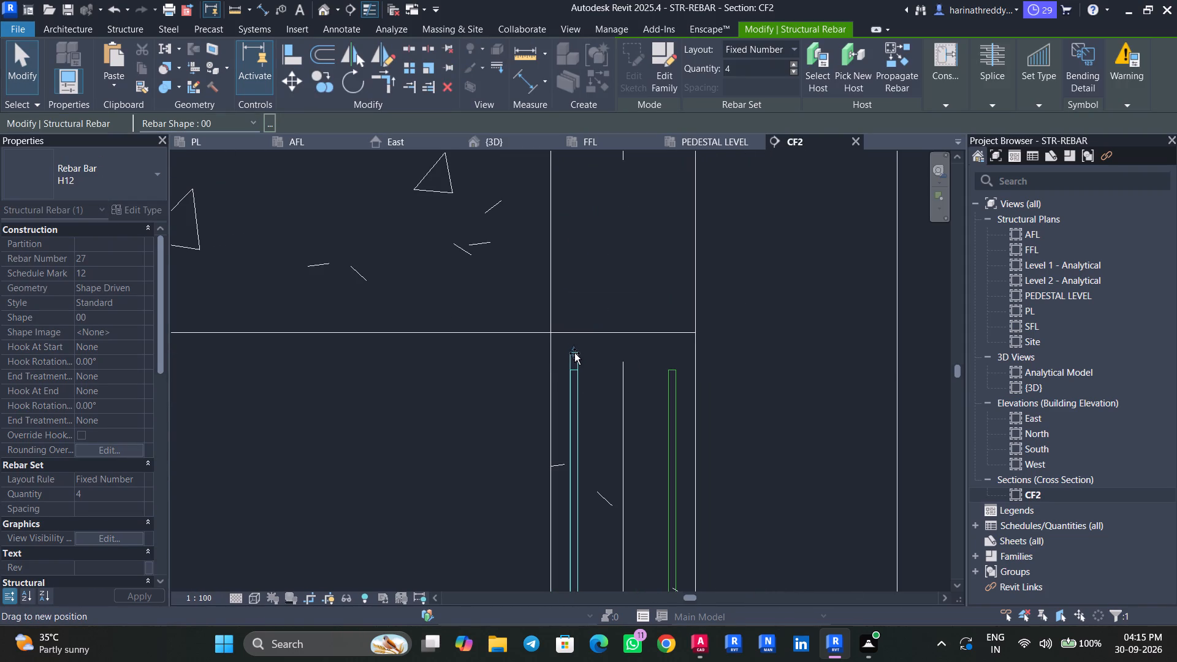
pyautogui.moveTo(574, 353); pyautogui.dragTo(574, 356)
pyautogui.press('Escape')
pyautogui.press('Escape')
pyautogui.click(669, 381)
pyautogui.moveTo(672, 363); pyautogui.dragTo(672, 349)
pyautogui.press('Escape')
pyautogui.scroll(1, 669, 349)
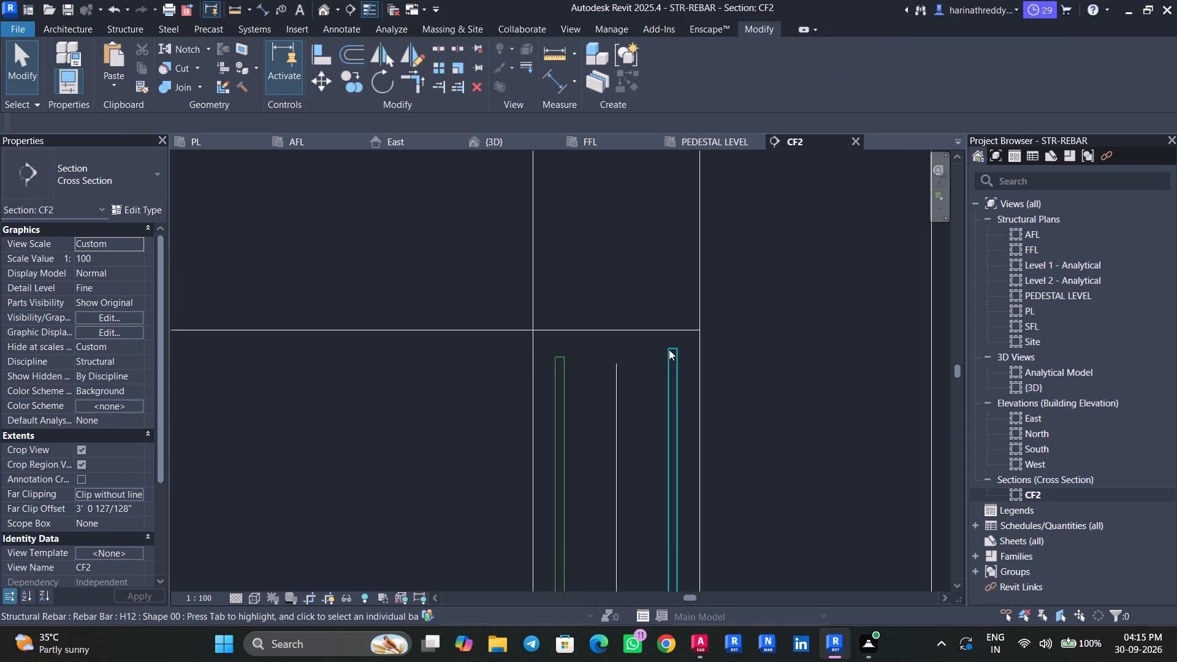
pyautogui.click(669, 349)
pyautogui.scroll(4, 669, 353)
pyautogui.moveTo(674, 340); pyautogui.dragTo(676, 355)
pyautogui.press('Escape')
# Extend the lower end of the beam-side H12 bar set through the pedestal to just above the footing's bottom reinforcement.
pyautogui.scroll(-16, 728, 347)
pyautogui.moveTo(779, 393); pyautogui.dragTo(727, 210, button='middle')
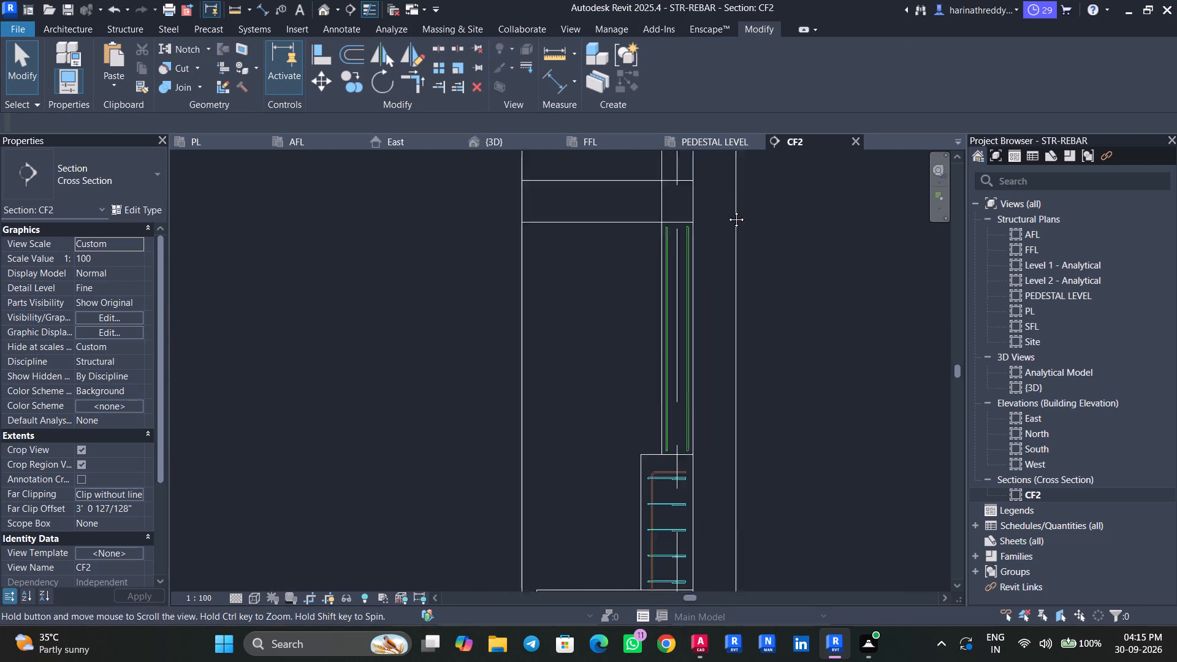
pyautogui.moveTo(727, 210); pyautogui.dragTo(725, 196, button='middle')
pyautogui.moveTo(750, 335); pyautogui.dragTo(753, 297, button='middle')
pyautogui.click(650, 335)
pyautogui.scroll(4, 649, 337)
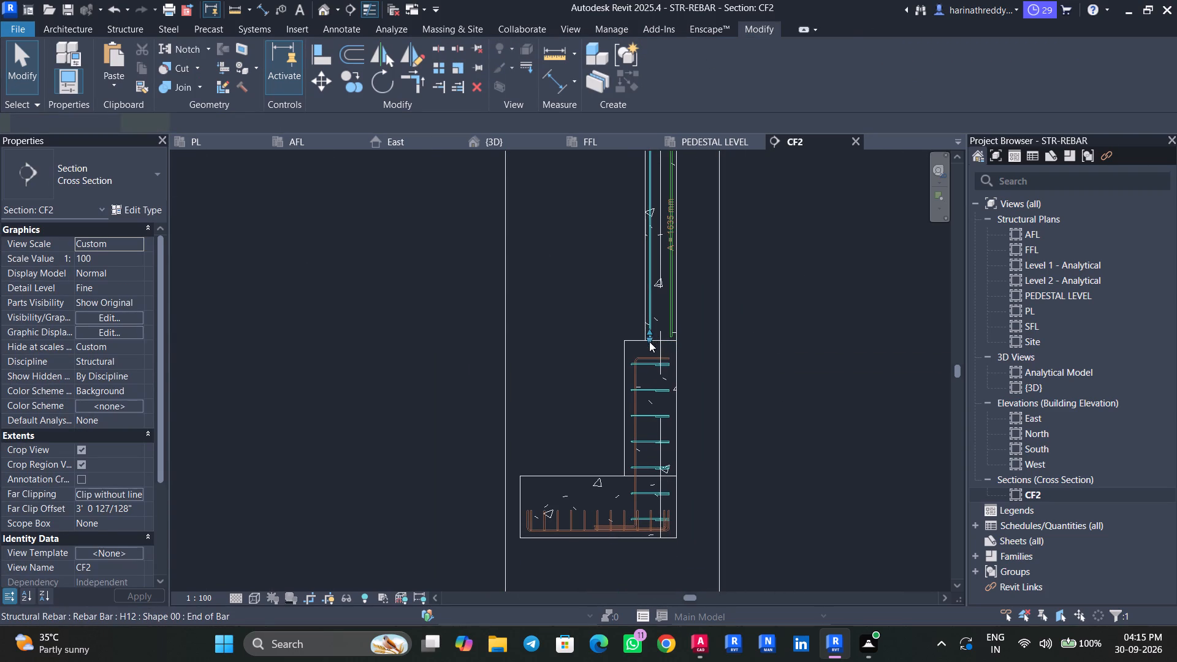
pyautogui.moveTo(650, 339); pyautogui.dragTo(649, 540)
pyautogui.moveTo(674, 516); pyautogui.dragTo(672, 400, button='middle')
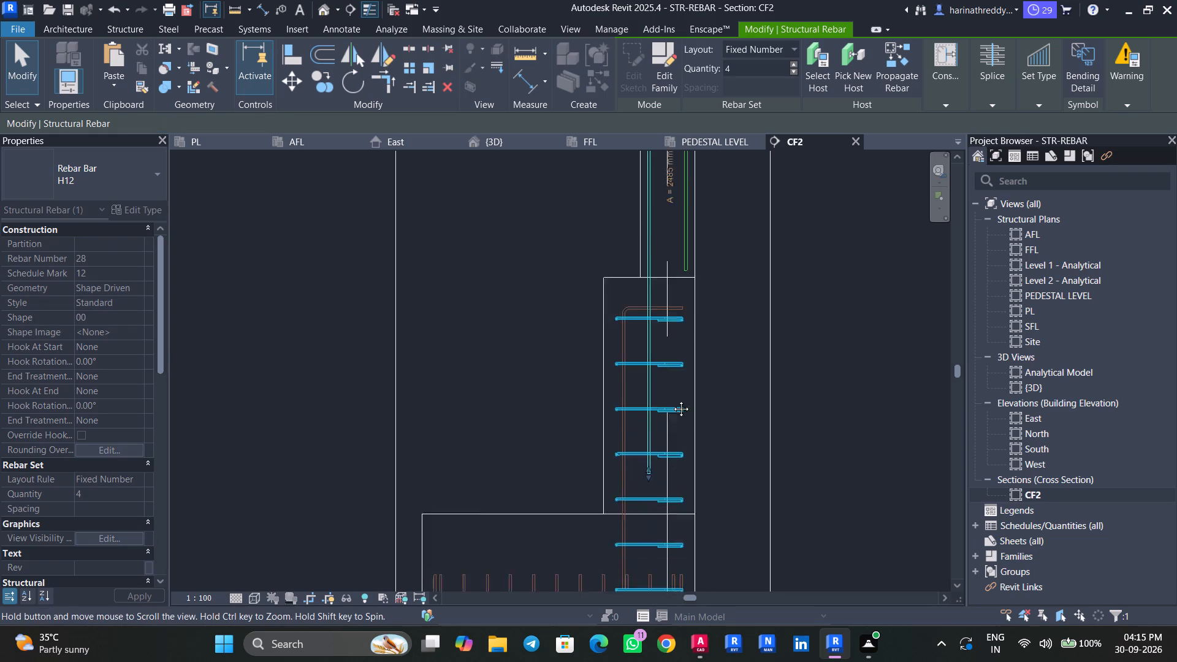
pyautogui.moveTo(672, 400); pyautogui.dragTo(672, 325, button='middle')
pyautogui.moveTo(649, 356); pyautogui.dragTo(644, 456)
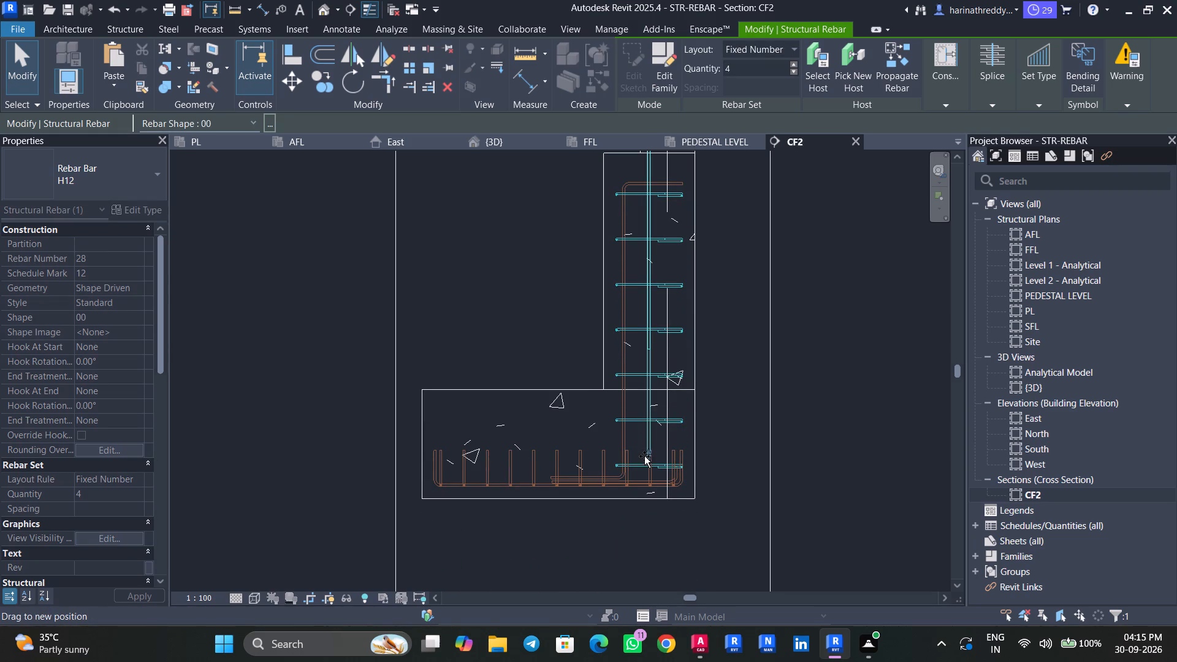
pyautogui.moveTo(644, 456); pyautogui.dragTo(642, 471)
pyautogui.scroll(1, 690, 189)
pyautogui.moveTo(690, 189); pyautogui.dragTo(678, 264, button='middle')
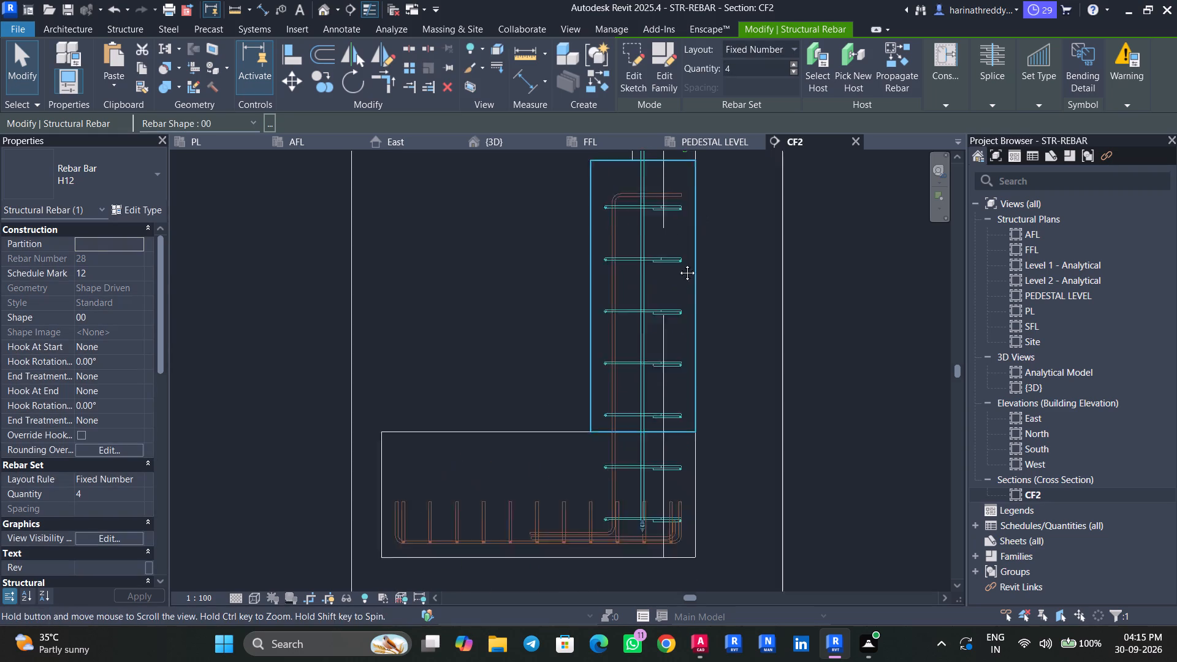
pyautogui.moveTo(678, 264); pyautogui.dragTo(655, 390, button='middle')
pyautogui.press('Escape')
# Extend the outer-face H12 bar set down through the pedestal to the footing's bottom reinforcement, about 2990 mm long.
pyautogui.click(650, 330)
pyautogui.moveTo(649, 339); pyautogui.dragTo(628, 524)
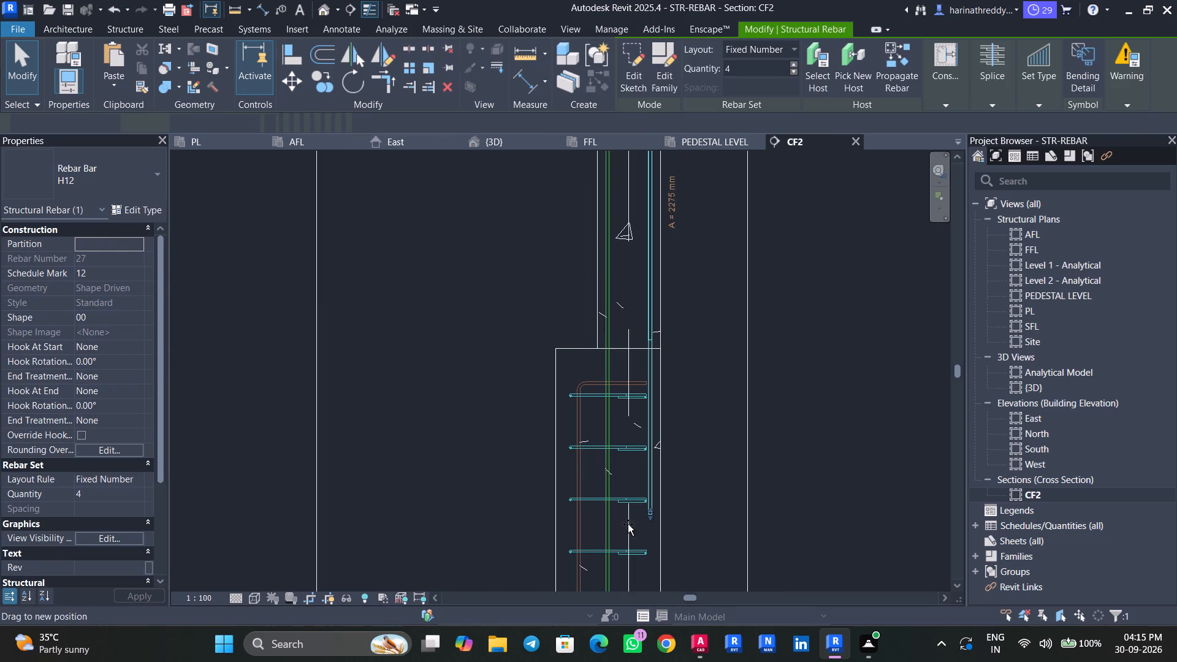
pyautogui.moveTo(628, 524); pyautogui.dragTo(628, 535)
pyautogui.moveTo(623, 504); pyautogui.dragTo(622, 237, button='middle')
pyautogui.moveTo(651, 273); pyautogui.dragTo(647, 365)
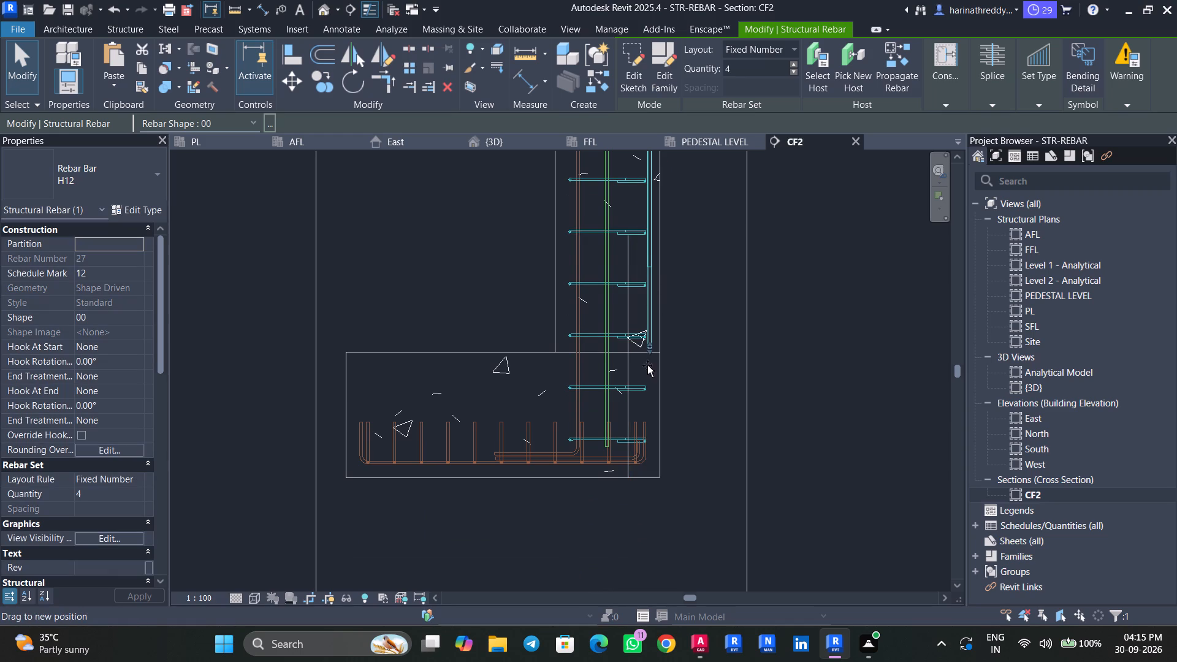
pyautogui.moveTo(647, 365); pyautogui.dragTo(638, 443)
pyautogui.moveTo(617, 284); pyautogui.dragTo(624, 541, button='middle')
pyautogui.scroll(-1, 643, 457)
pyautogui.scroll(1, 643, 457)
pyautogui.scroll(-3, 643, 457)
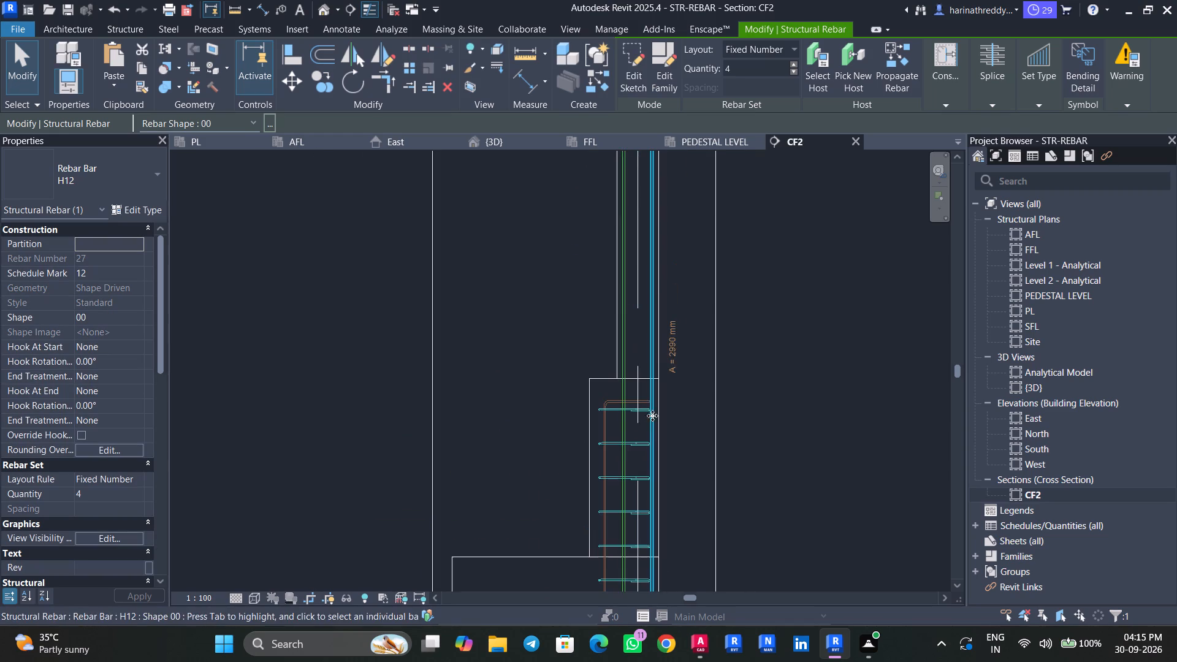
pyautogui.moveTo(699, 239); pyautogui.dragTo(688, 513, button='middle')
pyautogui.press('Escape')
pyautogui.press('Escape')
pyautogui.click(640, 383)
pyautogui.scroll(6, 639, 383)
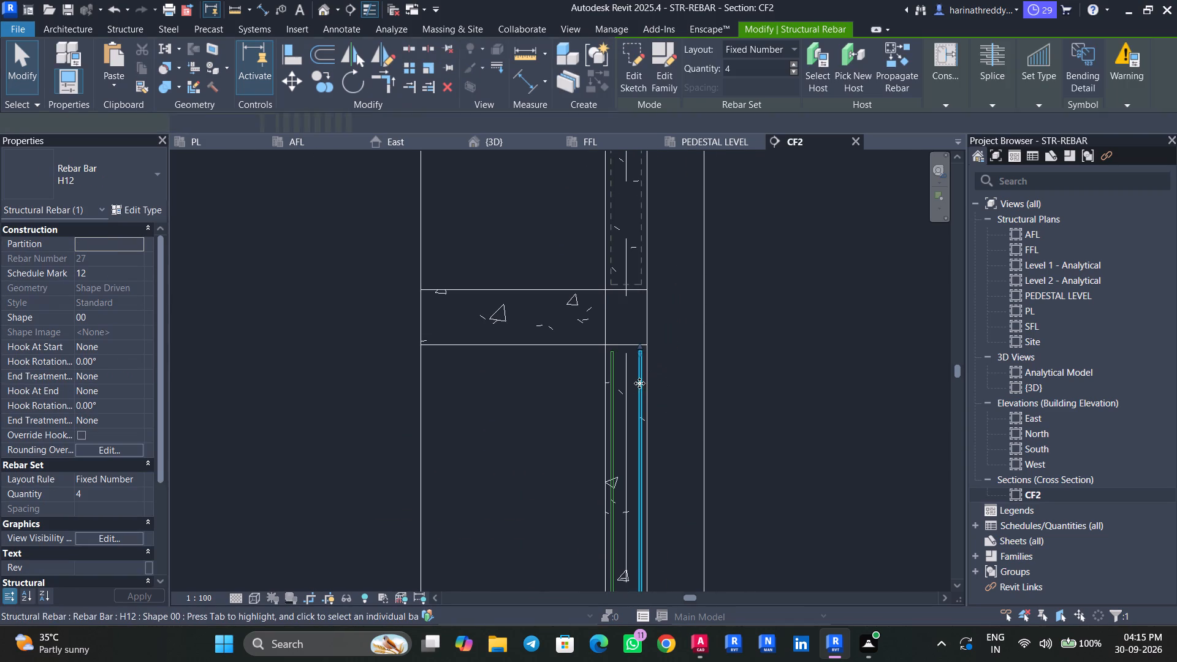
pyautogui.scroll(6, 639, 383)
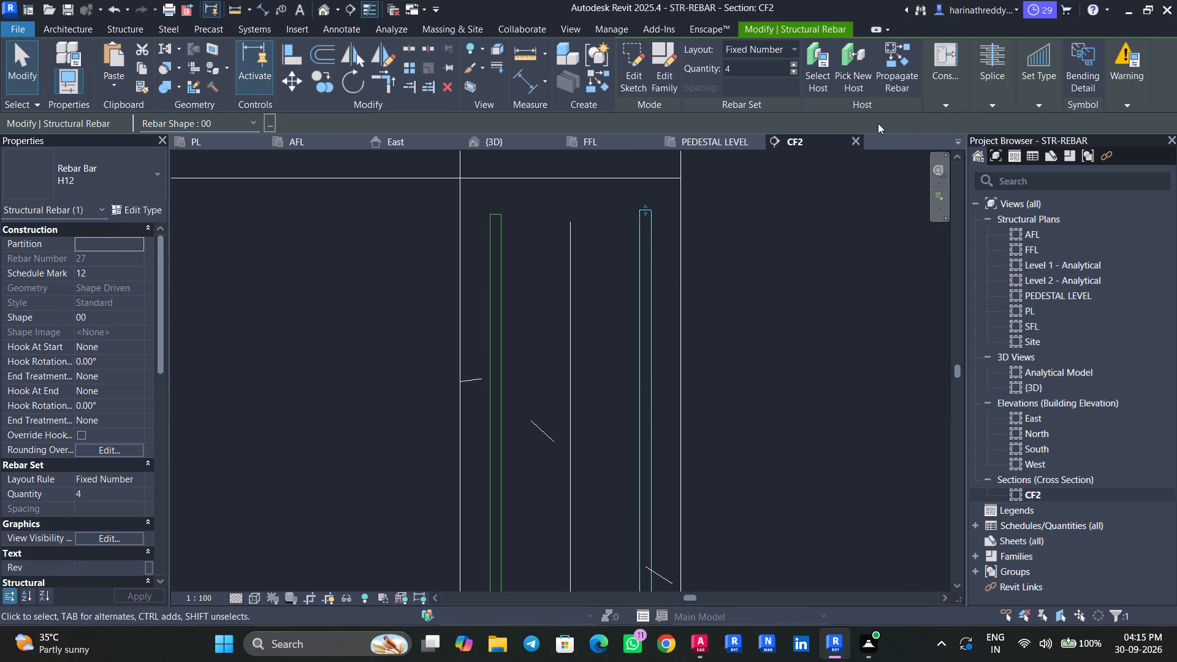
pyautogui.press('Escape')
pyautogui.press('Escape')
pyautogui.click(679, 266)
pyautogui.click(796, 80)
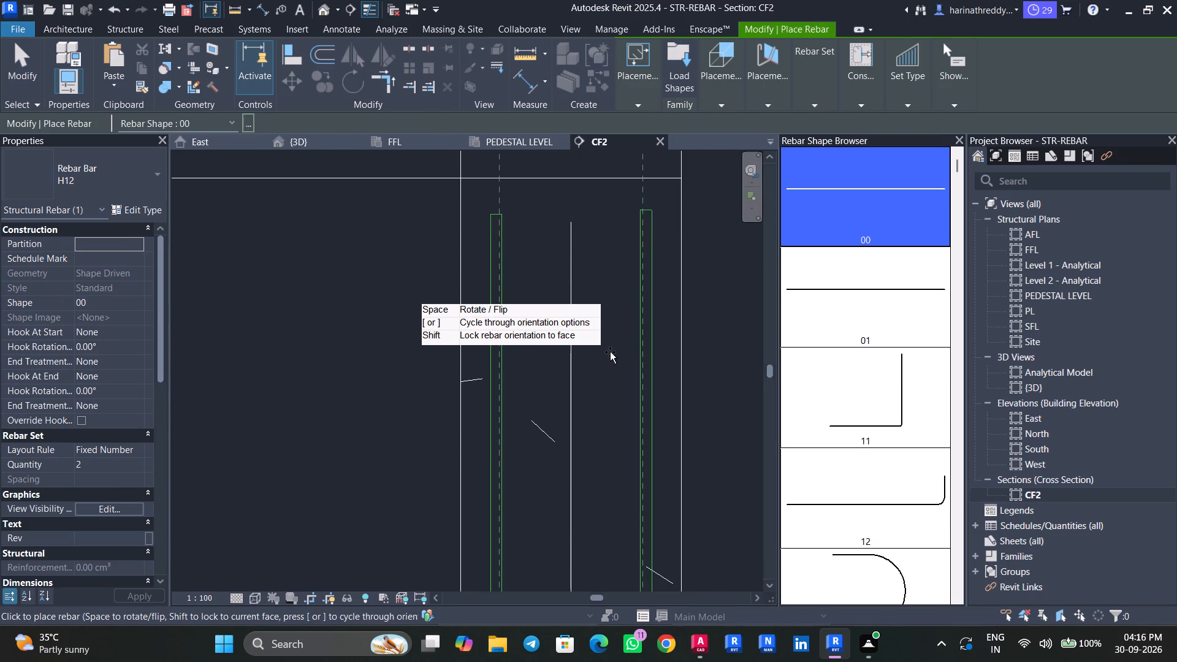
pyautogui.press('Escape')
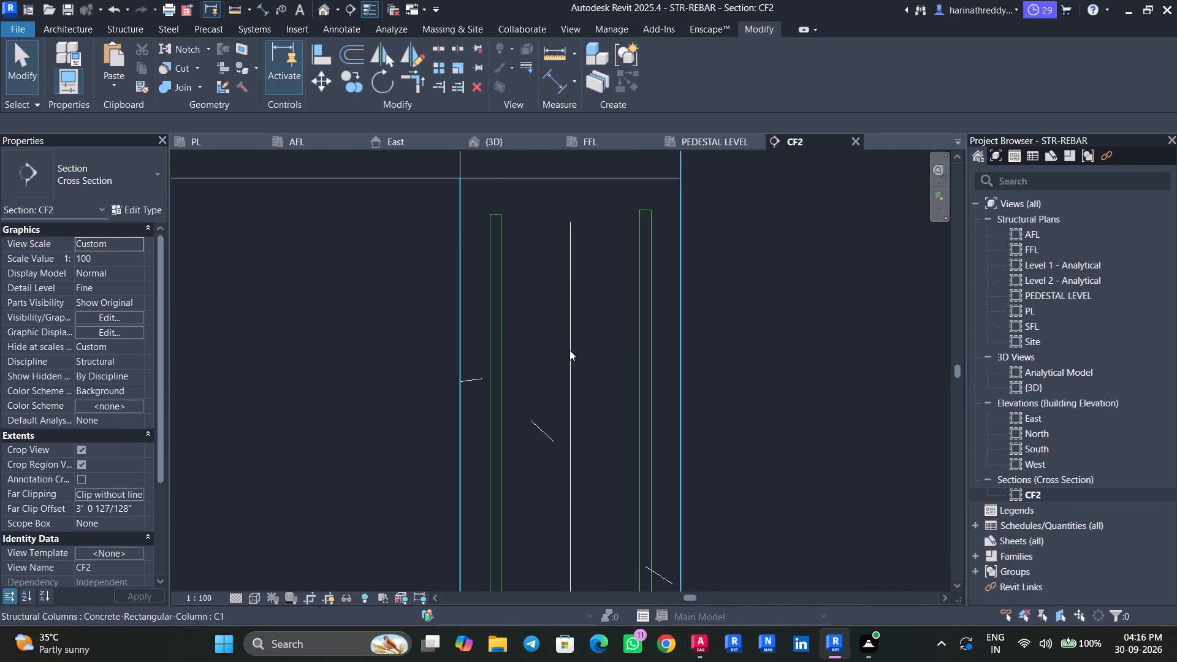
# Nudge the beam-side H12 bar set five increments inward from the C1 column face.
pyautogui.click(484, 328)
pyautogui.press('Right')
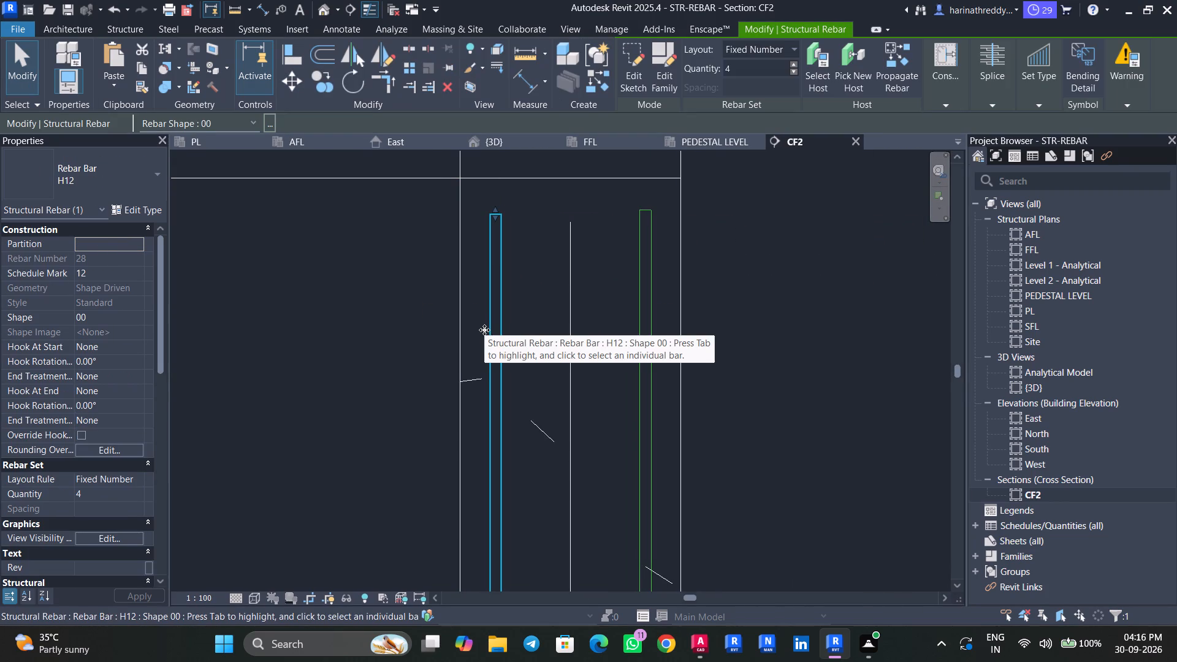
pyautogui.press('Right')
pyautogui.press('Right')
pyautogui.press('Right')
pyautogui.press('Right')
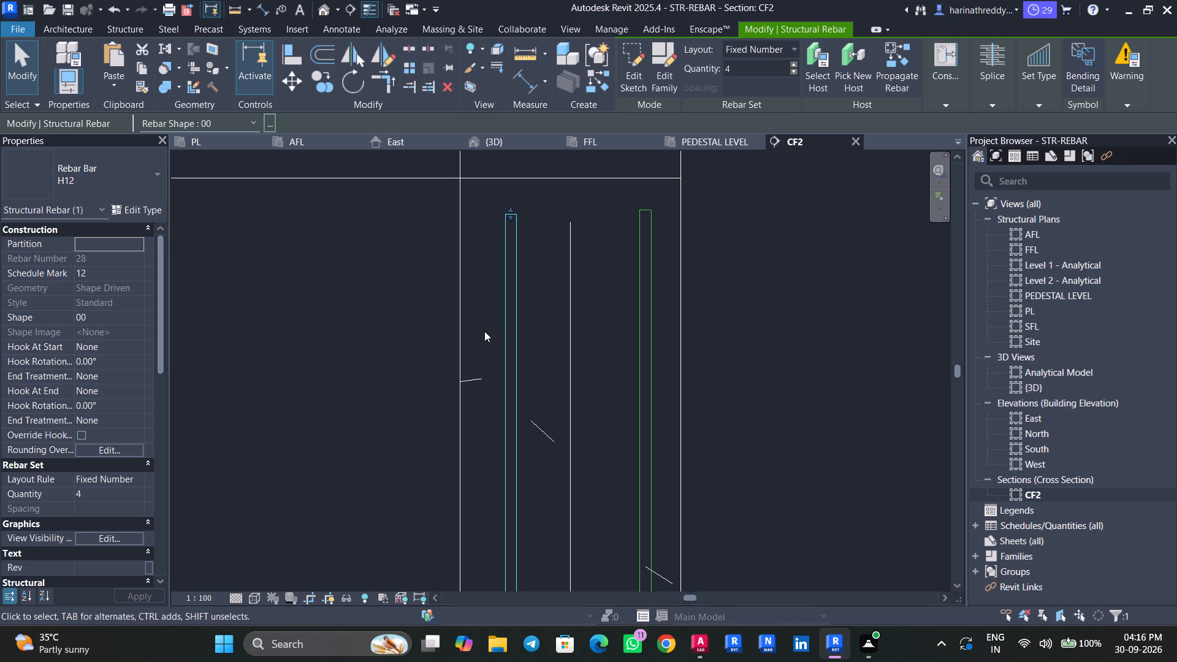
pyautogui.press('Escape')
# Nudge the outer-face H12 bar set three increments inward from the opposite C1 column face.
pyautogui.click(648, 304)
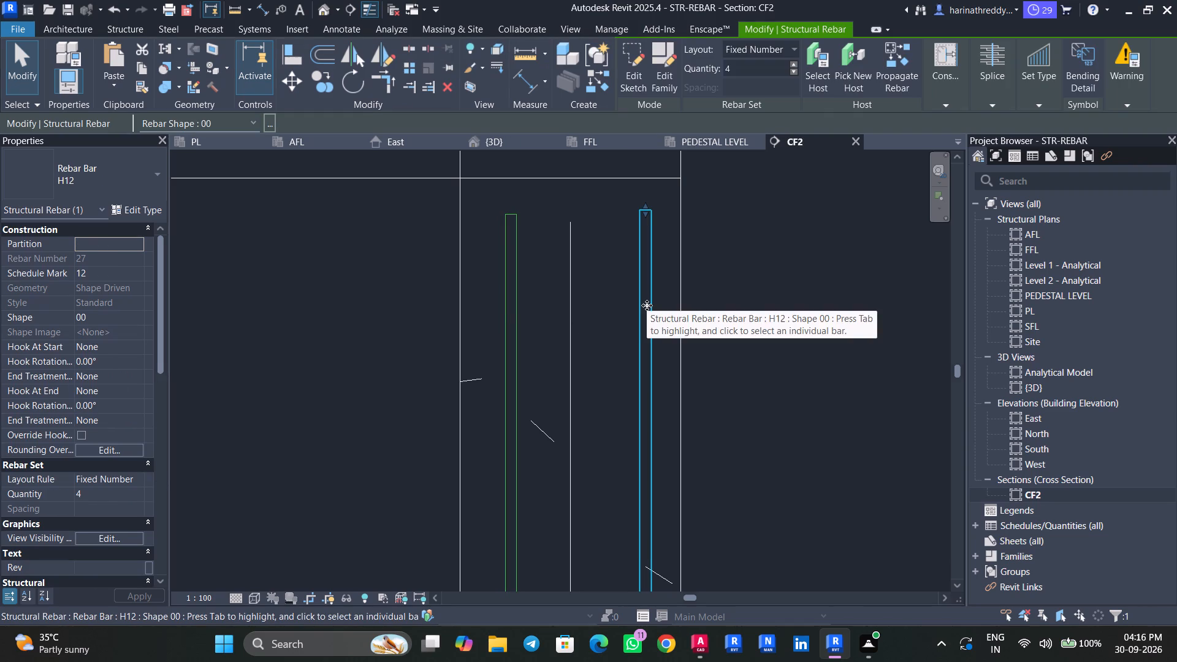
pyautogui.press('Left')
pyautogui.press('Left')
pyautogui.press('Left')
pyautogui.press('Escape')
pyautogui.press('Escape')
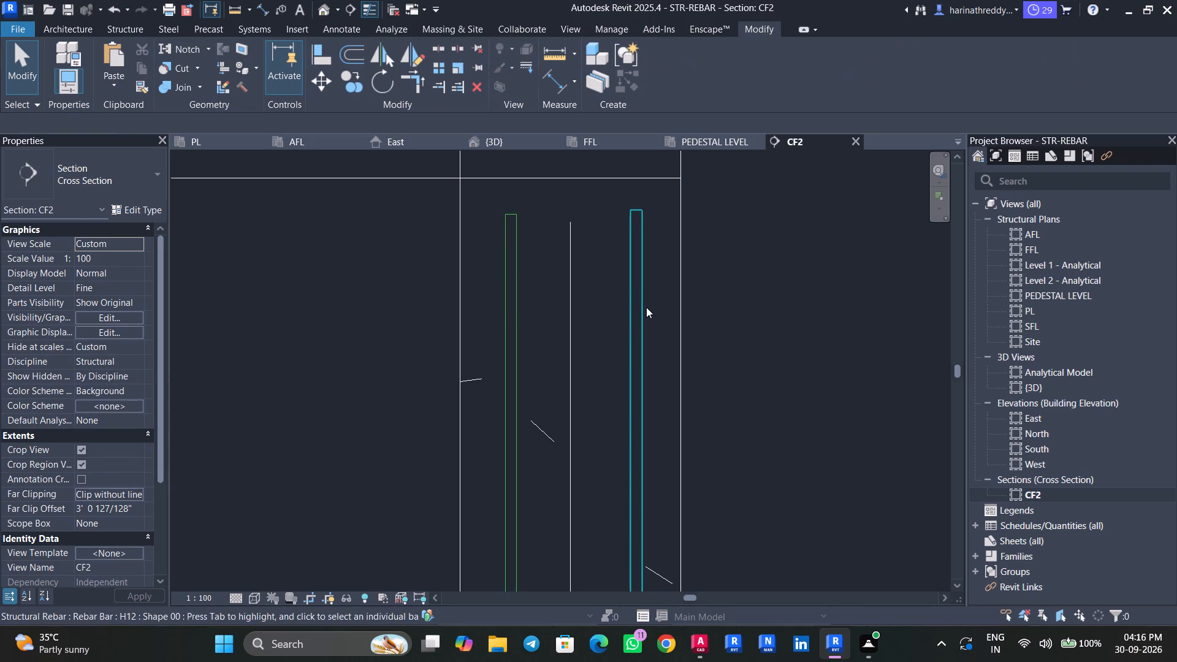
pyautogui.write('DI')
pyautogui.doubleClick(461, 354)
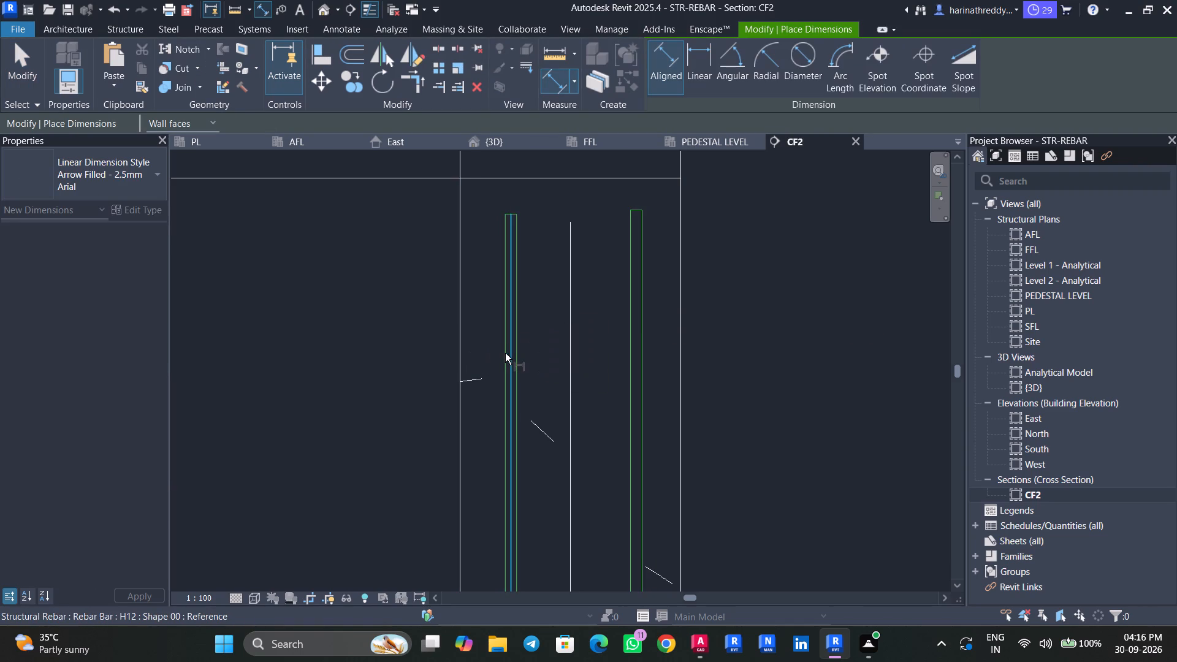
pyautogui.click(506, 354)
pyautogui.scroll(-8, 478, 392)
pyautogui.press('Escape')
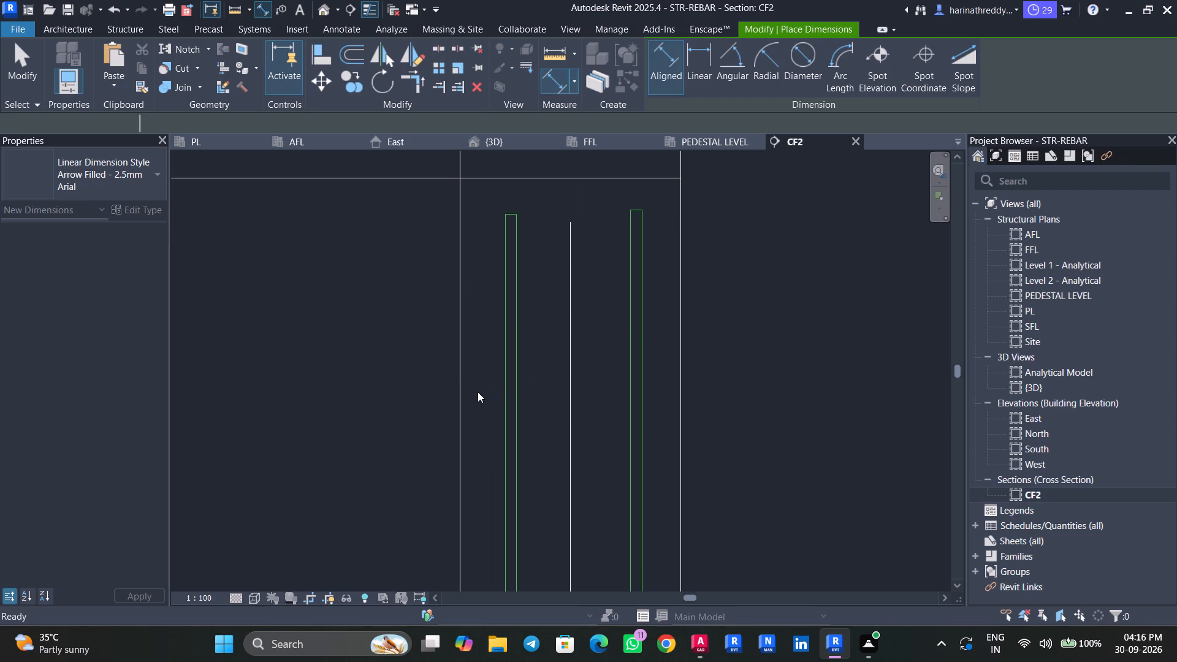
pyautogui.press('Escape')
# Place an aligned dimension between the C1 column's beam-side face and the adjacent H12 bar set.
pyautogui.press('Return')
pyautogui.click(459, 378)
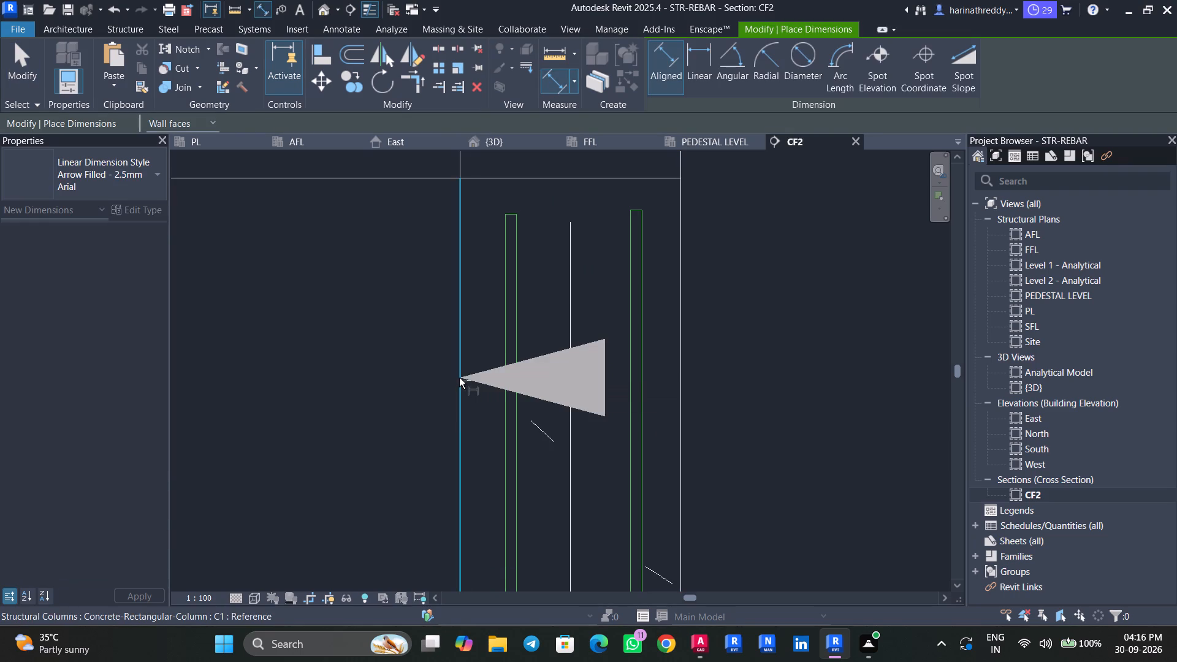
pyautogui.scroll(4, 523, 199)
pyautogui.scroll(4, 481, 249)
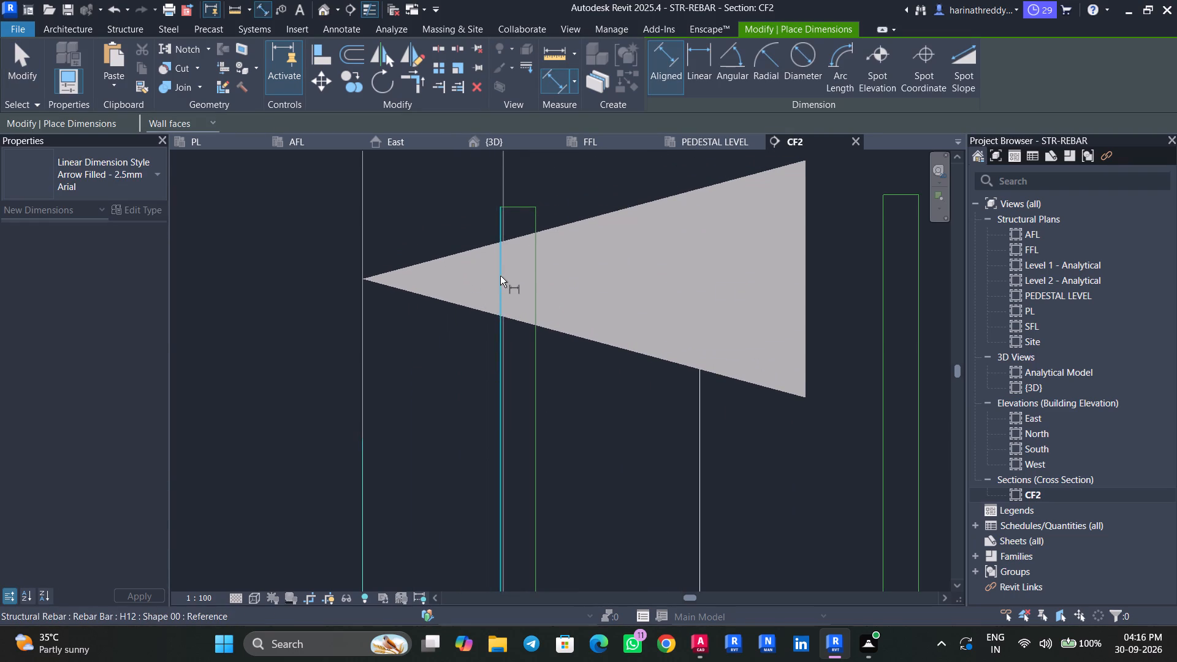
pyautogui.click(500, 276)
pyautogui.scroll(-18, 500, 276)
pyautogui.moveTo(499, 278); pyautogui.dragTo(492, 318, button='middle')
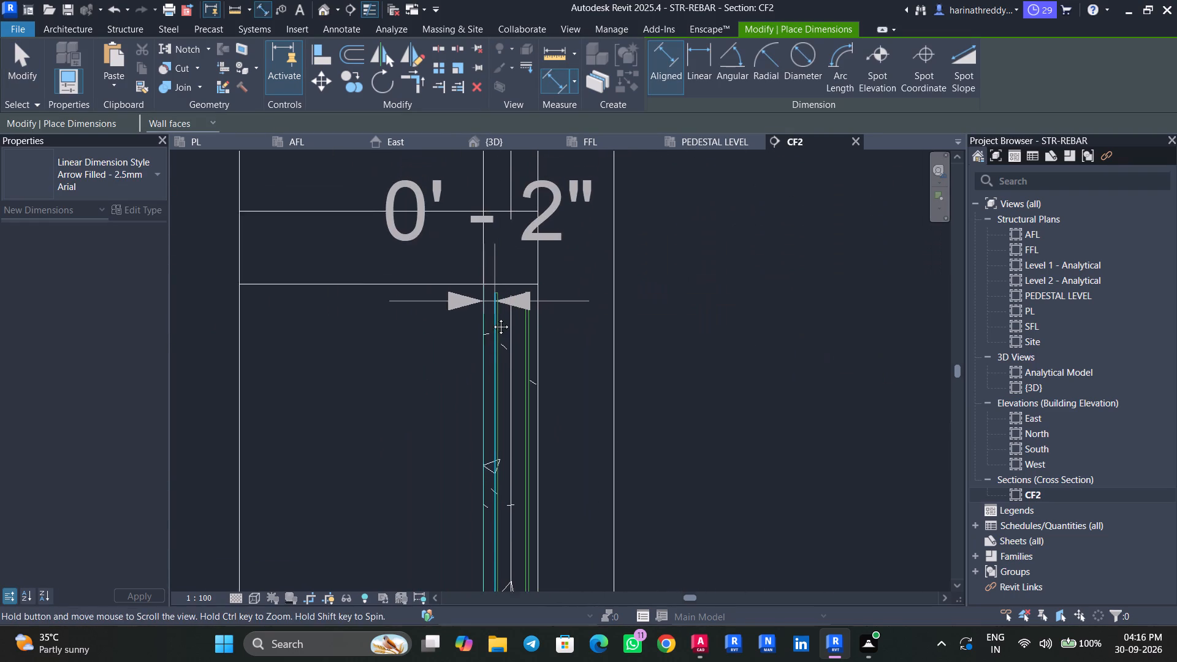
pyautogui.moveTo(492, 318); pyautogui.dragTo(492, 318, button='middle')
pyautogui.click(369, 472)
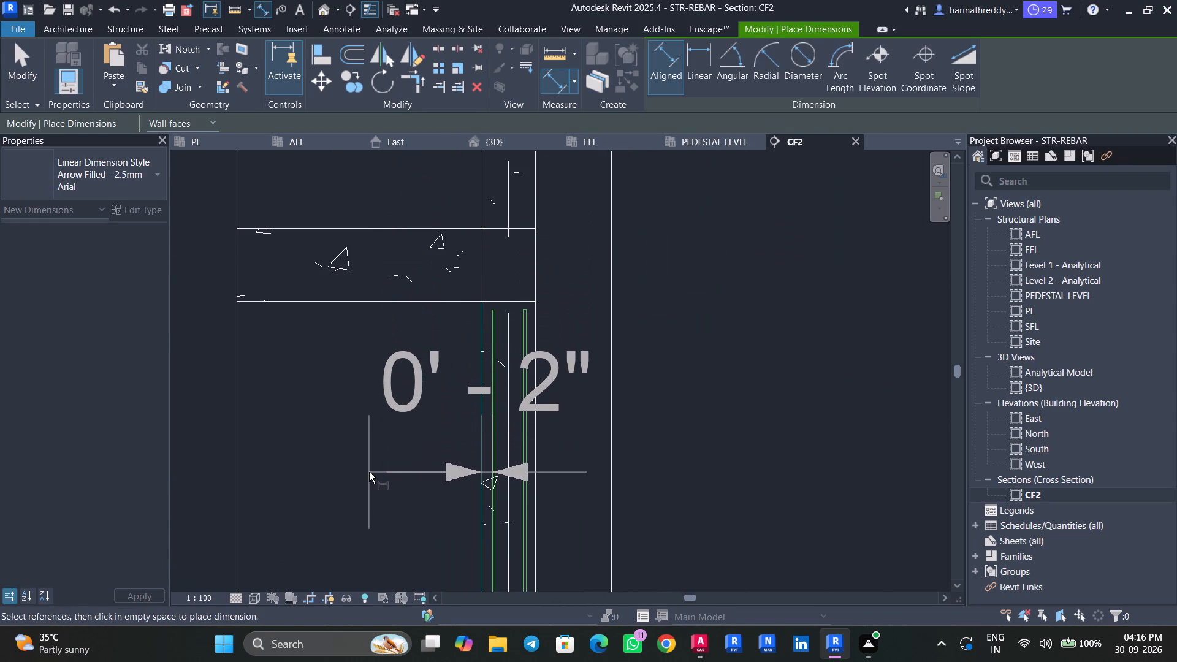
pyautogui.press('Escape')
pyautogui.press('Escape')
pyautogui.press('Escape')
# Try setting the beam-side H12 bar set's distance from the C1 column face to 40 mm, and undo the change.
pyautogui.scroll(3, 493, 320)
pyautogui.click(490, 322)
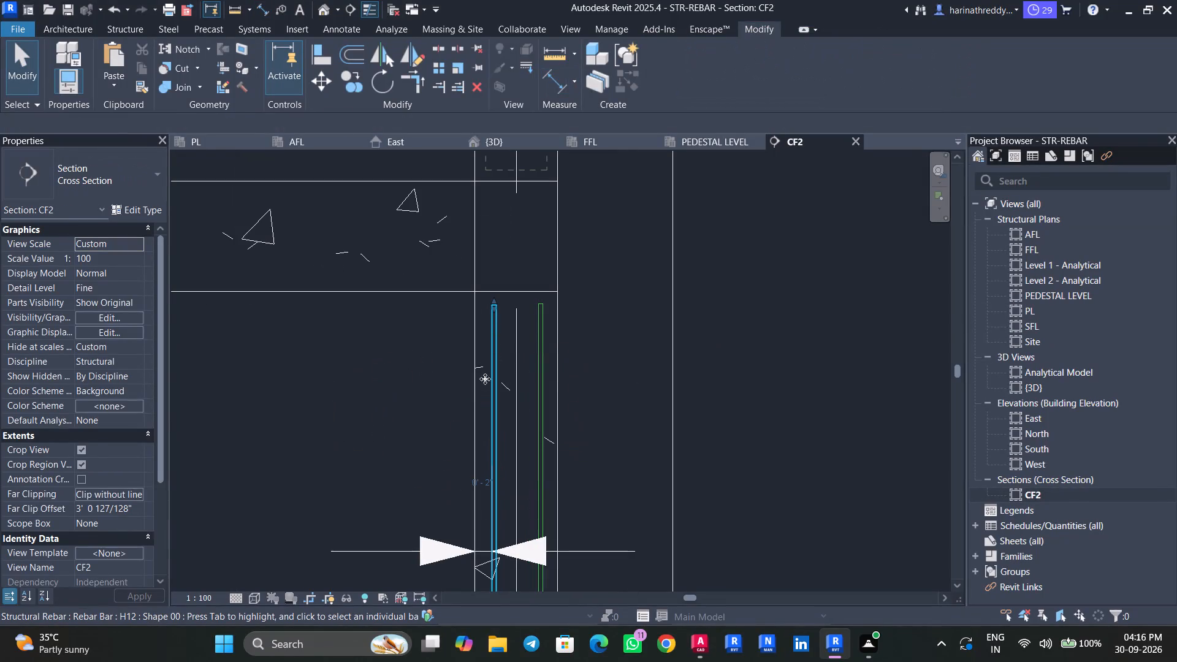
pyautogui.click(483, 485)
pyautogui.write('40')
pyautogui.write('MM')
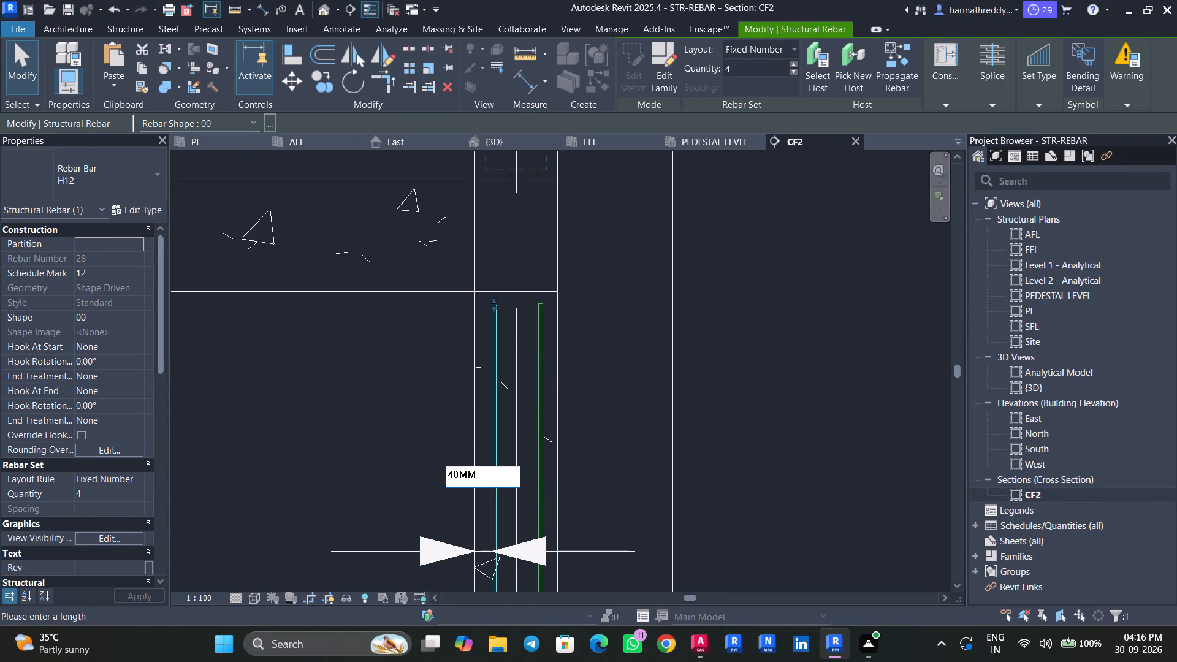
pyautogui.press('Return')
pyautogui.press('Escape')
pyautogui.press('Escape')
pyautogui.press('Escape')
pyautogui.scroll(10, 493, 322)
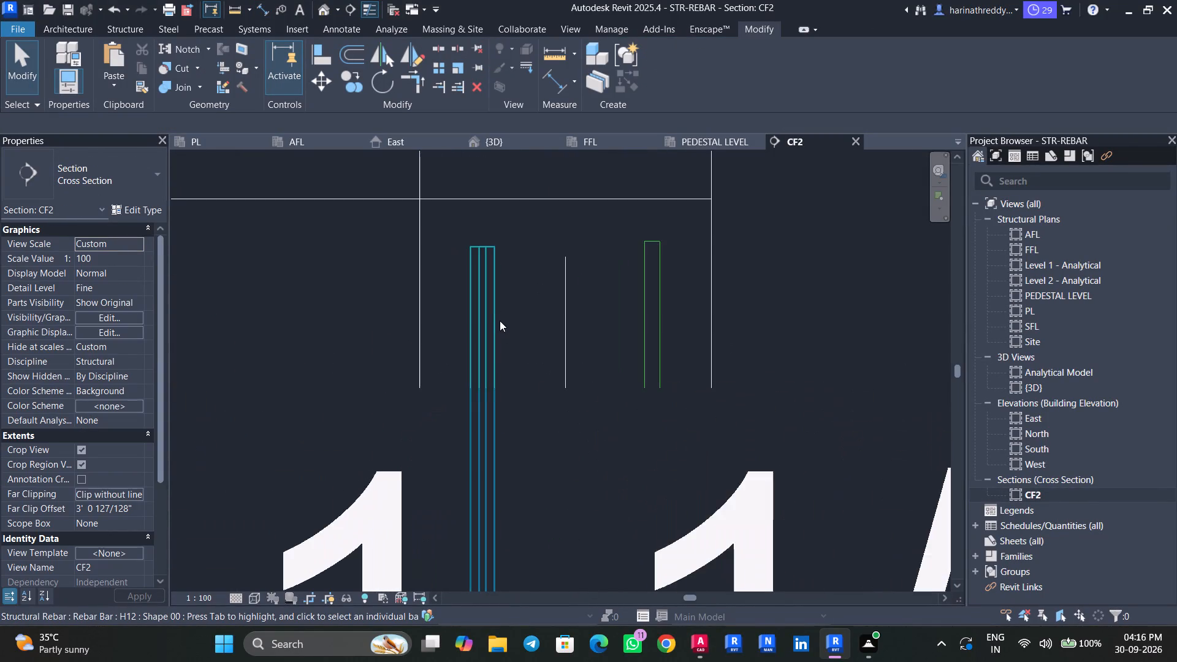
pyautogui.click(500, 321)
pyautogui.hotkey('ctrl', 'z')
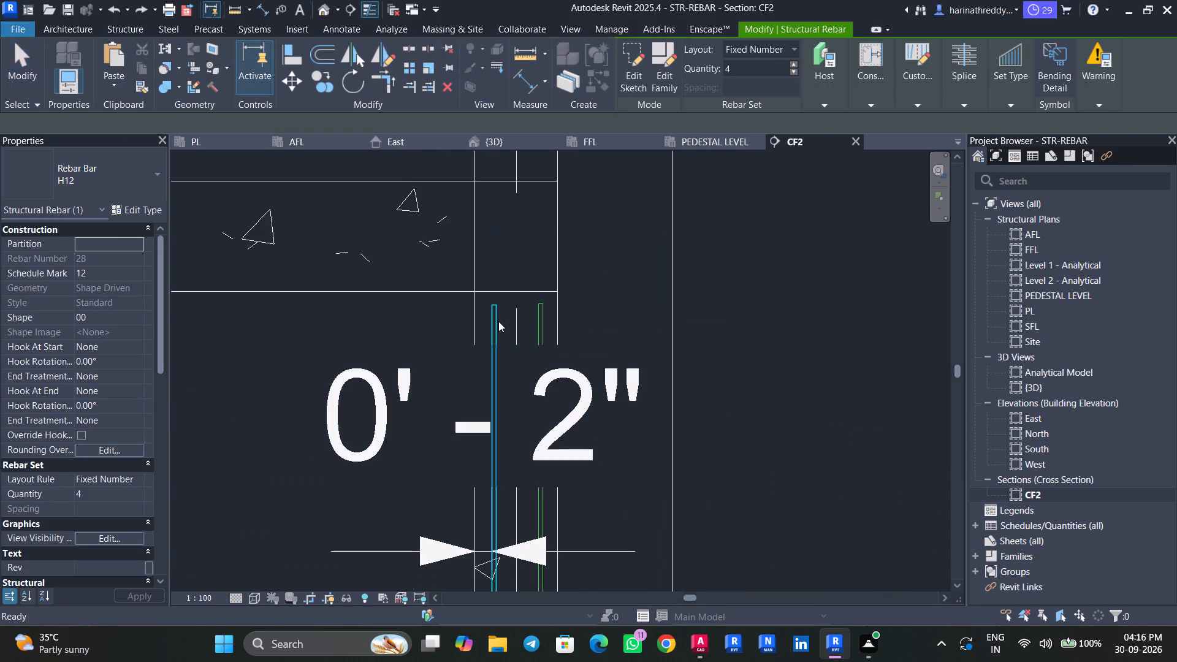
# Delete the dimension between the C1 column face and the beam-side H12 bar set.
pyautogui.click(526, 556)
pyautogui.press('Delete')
# Extend the lower end of the outer-face H12 bar set further down towards the footing's bottom reinforcement.
pyautogui.scroll(5, 507, 234)
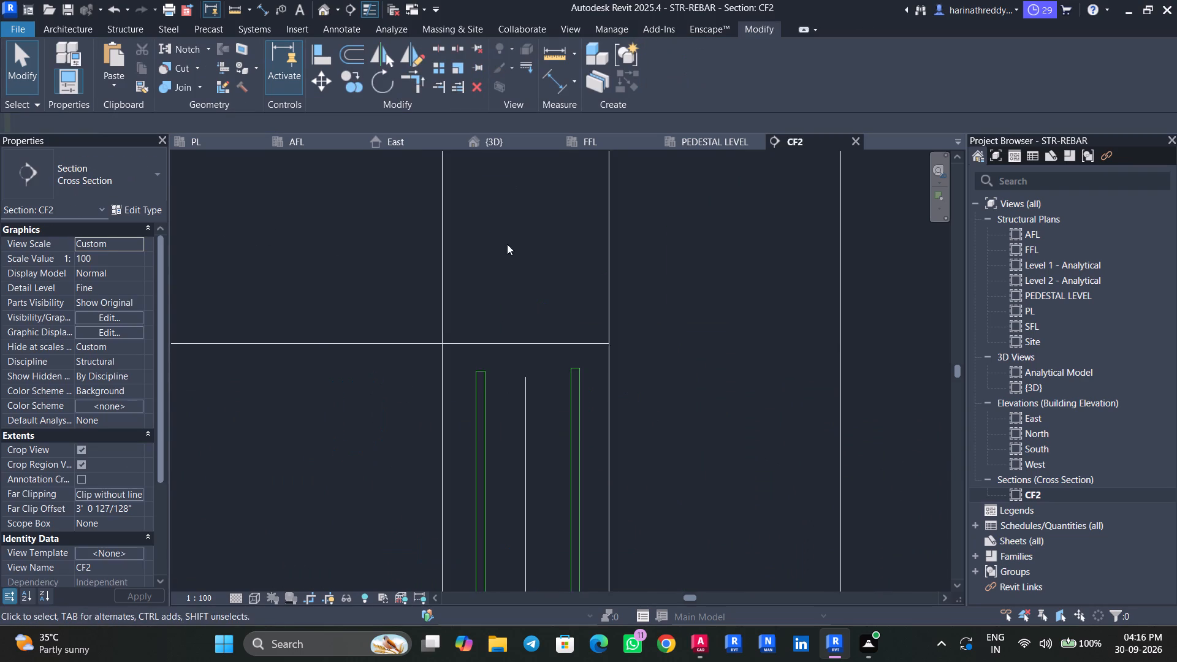
pyautogui.moveTo(647, 437); pyautogui.dragTo(561, 137, button='middle')
pyautogui.scroll(-5, 563, 218)
pyautogui.scroll(1, 563, 251)
pyautogui.scroll(-5, 563, 251)
pyautogui.moveTo(586, 345); pyautogui.dragTo(587, 118, button='middle')
pyautogui.moveTo(584, 387); pyautogui.dragTo(587, 204, button='middle')
pyautogui.scroll(1, 584, 221)
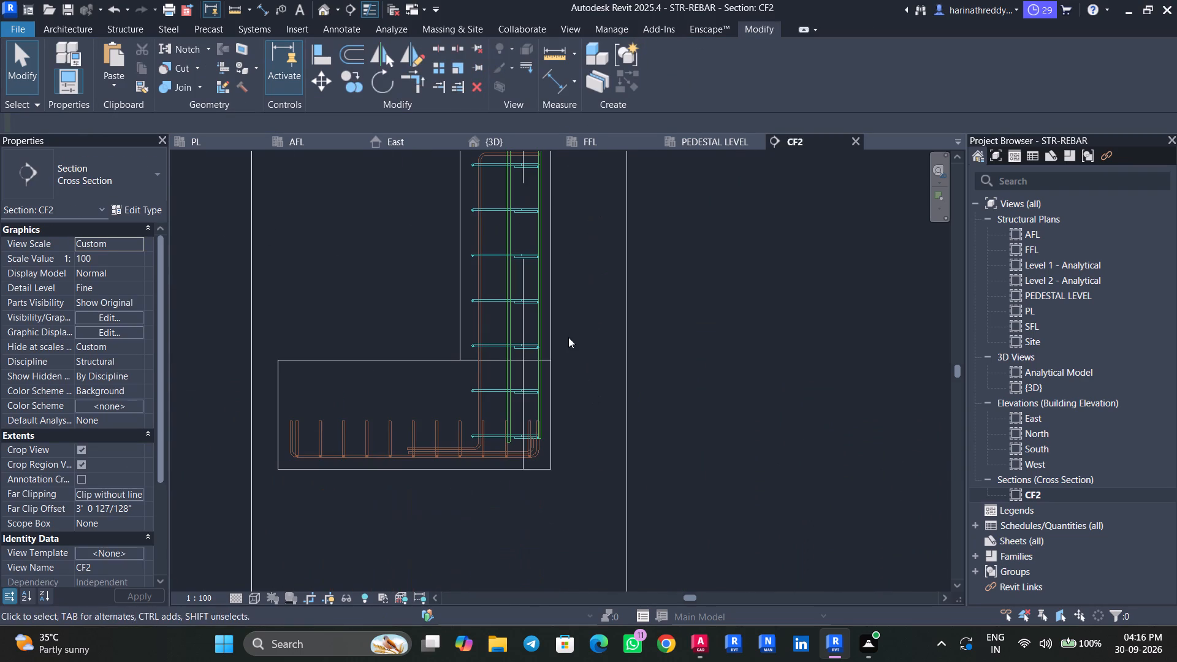
pyautogui.click(537, 401)
pyautogui.scroll(9, 537, 421)
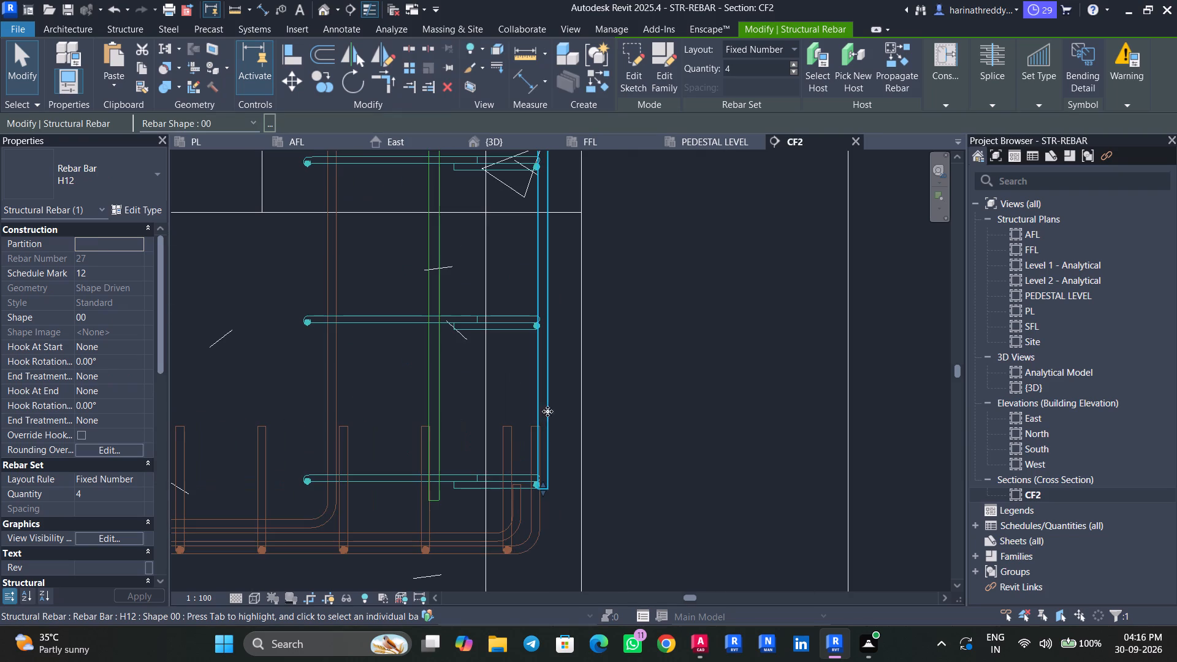
pyautogui.moveTo(543, 490); pyautogui.dragTo(549, 522)
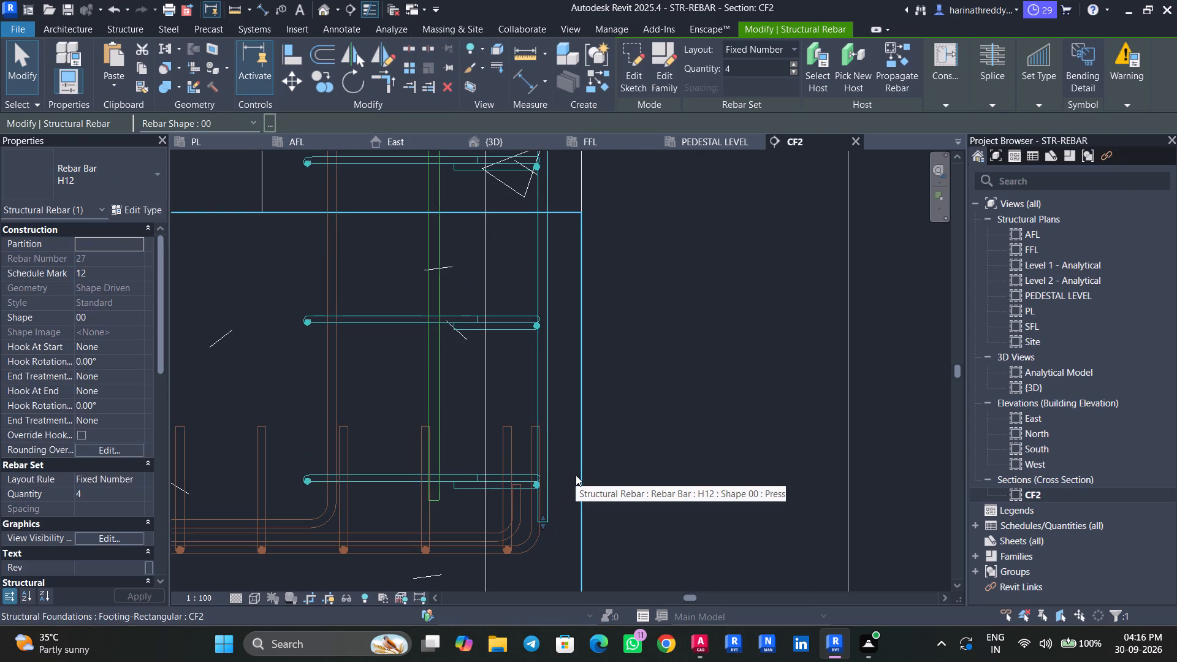
pyautogui.press('Escape')
pyautogui.press('Escape')
# Examine the pedestal's bent H10 bar and the lower ends of the column bars in the footing.
pyautogui.click(337, 418)
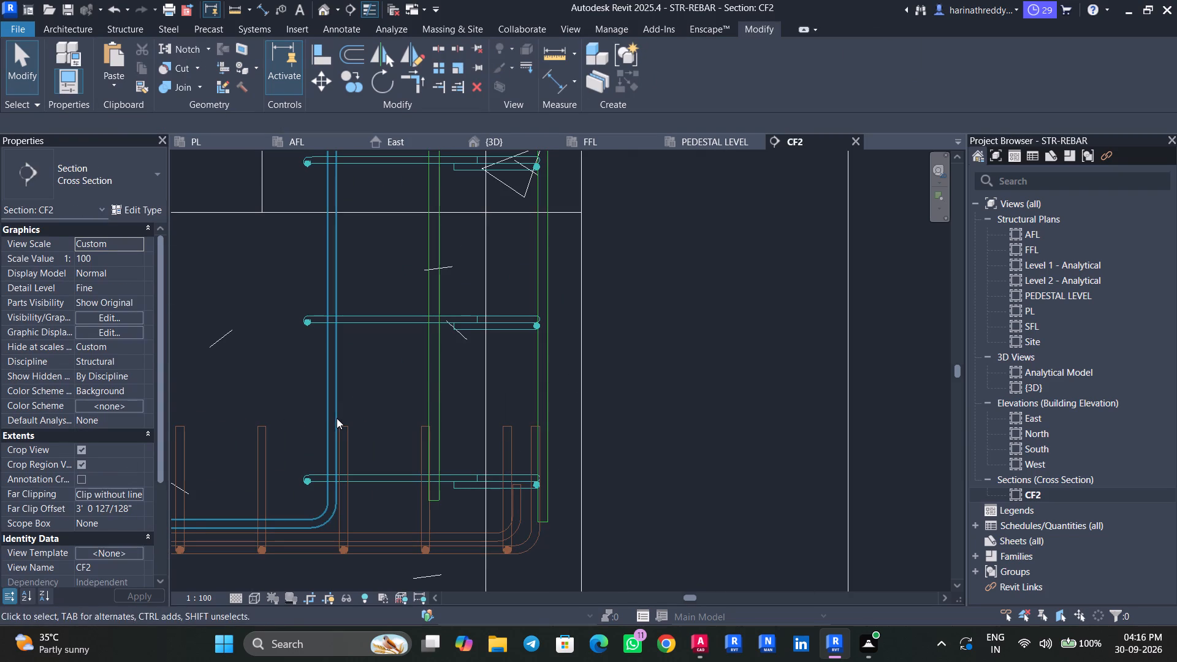
pyautogui.scroll(1, 379, 418)
pyautogui.scroll(-4, 379, 418)
pyautogui.moveTo(379, 408); pyautogui.dragTo(412, 541, button='middle')
pyautogui.scroll(-4, 367, 396)
pyautogui.moveTo(409, 317); pyautogui.dragTo(412, 550, button='middle')
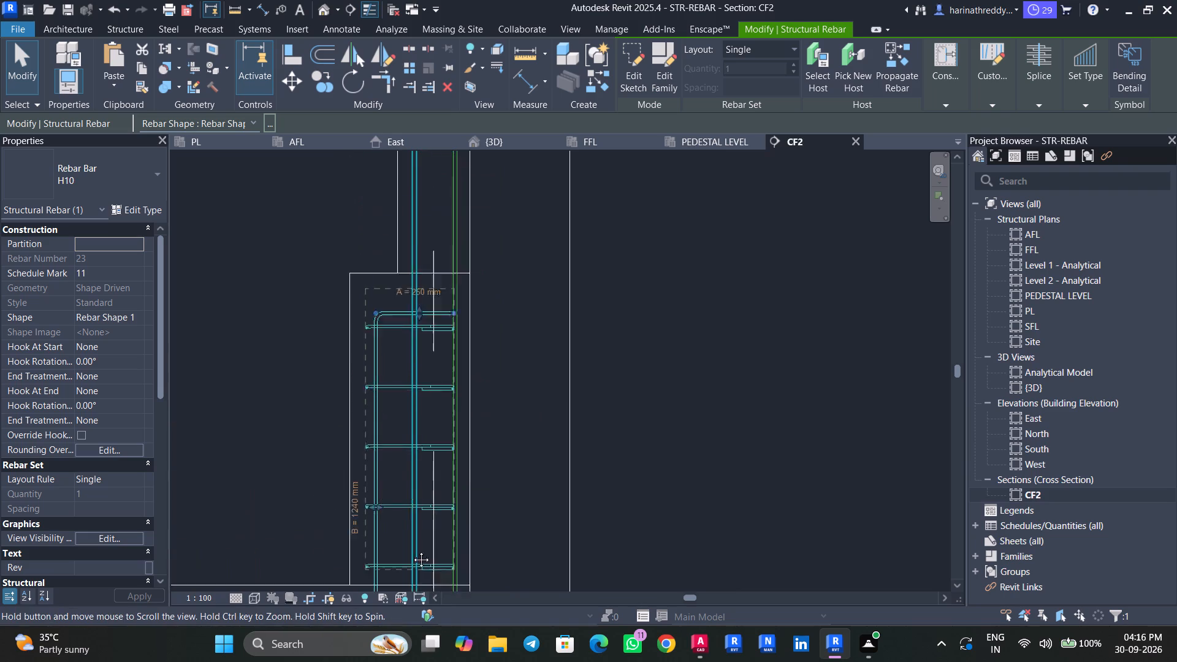
pyautogui.moveTo(412, 550); pyautogui.dragTo(413, 582, button='middle')
pyautogui.press('Escape')
pyautogui.moveTo(420, 451); pyautogui.dragTo(402, 228, button='middle')
pyautogui.moveTo(400, 487); pyautogui.dragTo(401, 333, button='middle')
pyautogui.scroll(5, 400, 406)
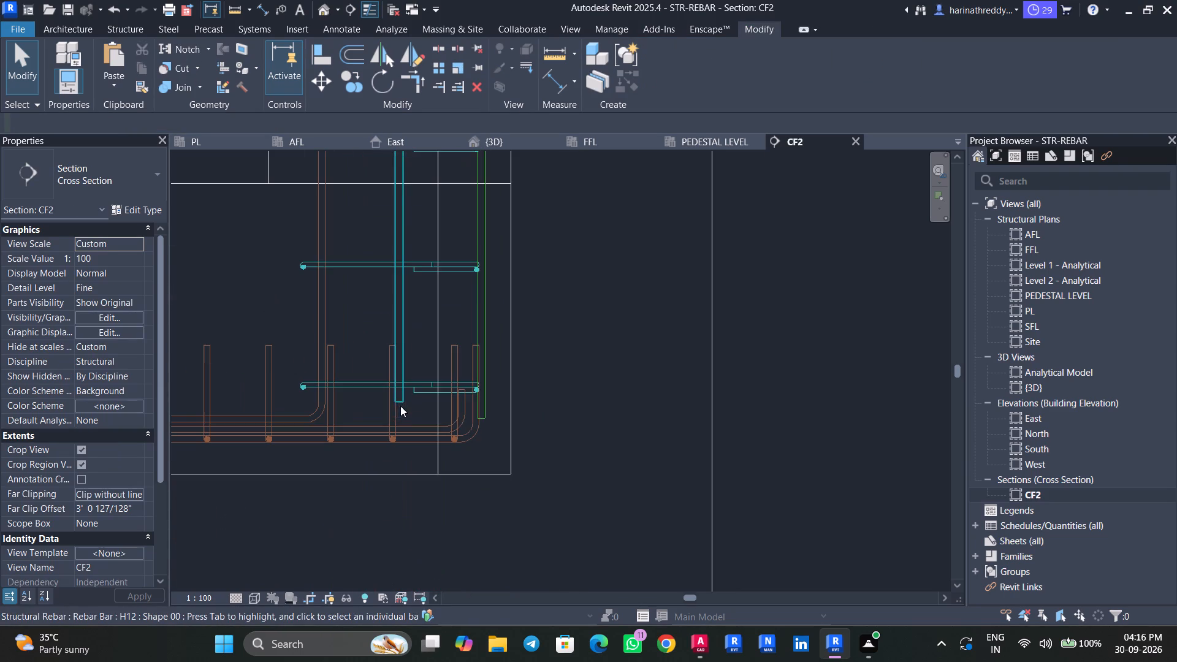
# Switch to AutoCAD and examine the C1 cross-section and vertical steel in the column details table.
pyautogui.click(704, 637)
pyautogui.scroll(-2, 397, 420)
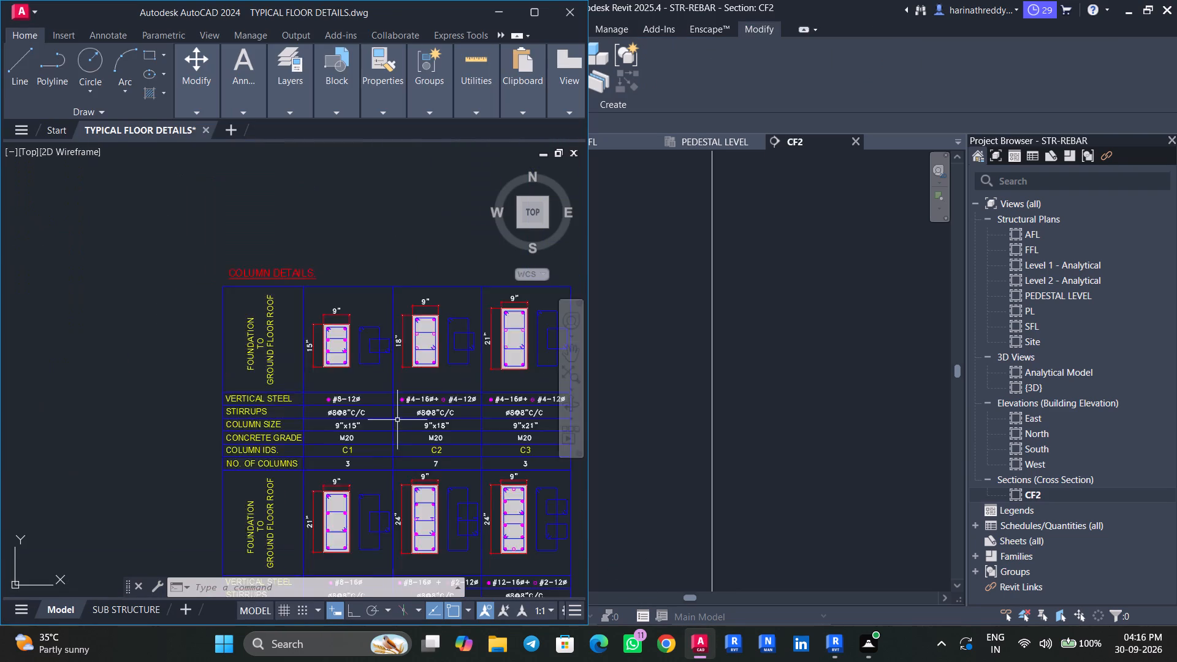
pyautogui.scroll(-2, 397, 420)
pyautogui.moveTo(421, 444); pyautogui.dragTo(458, 391, button='middle')
pyautogui.scroll(5, 430, 349)
pyautogui.moveTo(395, 354); pyautogui.dragTo(444, 368, button='middle')
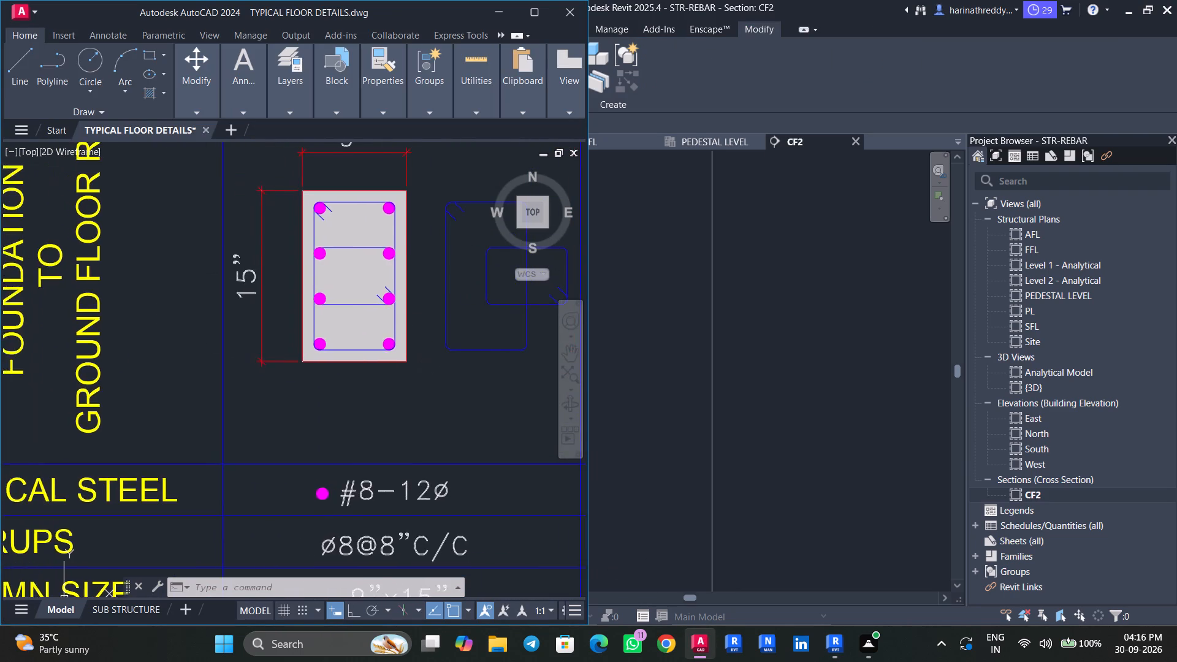
# Examine the typical corner footing section for how column and pedestal bars end in the footing, and return to Revit.
pyautogui.scroll(-3, 444, 368)
pyautogui.moveTo(422, 389); pyautogui.dragTo(538, 319, button='middle')
pyautogui.moveTo(368, 404); pyautogui.dragTo(511, 341, button='middle')
pyautogui.moveTo(360, 438); pyautogui.dragTo(506, 346, button='middle')
pyautogui.moveTo(345, 436); pyautogui.dragTo(524, 367, button='middle')
pyautogui.moveTo(362, 435); pyautogui.dragTo(430, 400, button='middle')
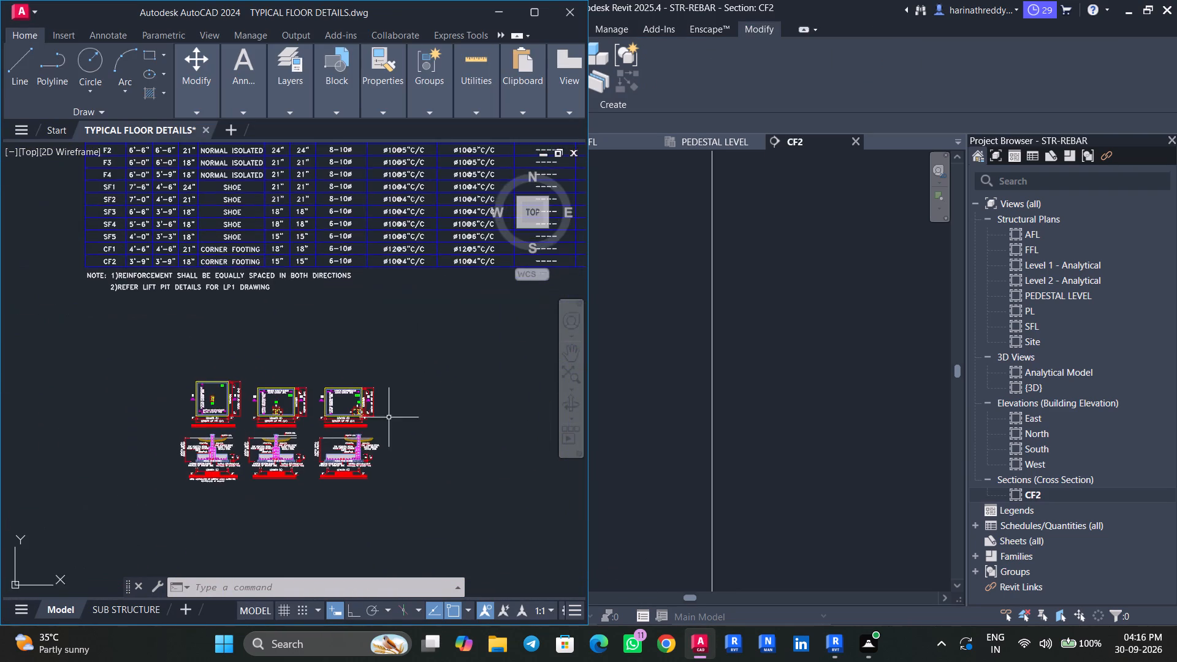
pyautogui.scroll(4, 223, 426)
pyautogui.moveTo(288, 461); pyautogui.dragTo(357, 314, button='middle')
pyautogui.scroll(2, 218, 427)
pyautogui.moveTo(386, 436); pyautogui.dragTo(120, 412, button='middle')
pyautogui.moveTo(276, 420); pyautogui.dragTo(123, 428, button='middle')
pyautogui.moveTo(354, 436); pyautogui.dragTo(0, 441, button='middle')
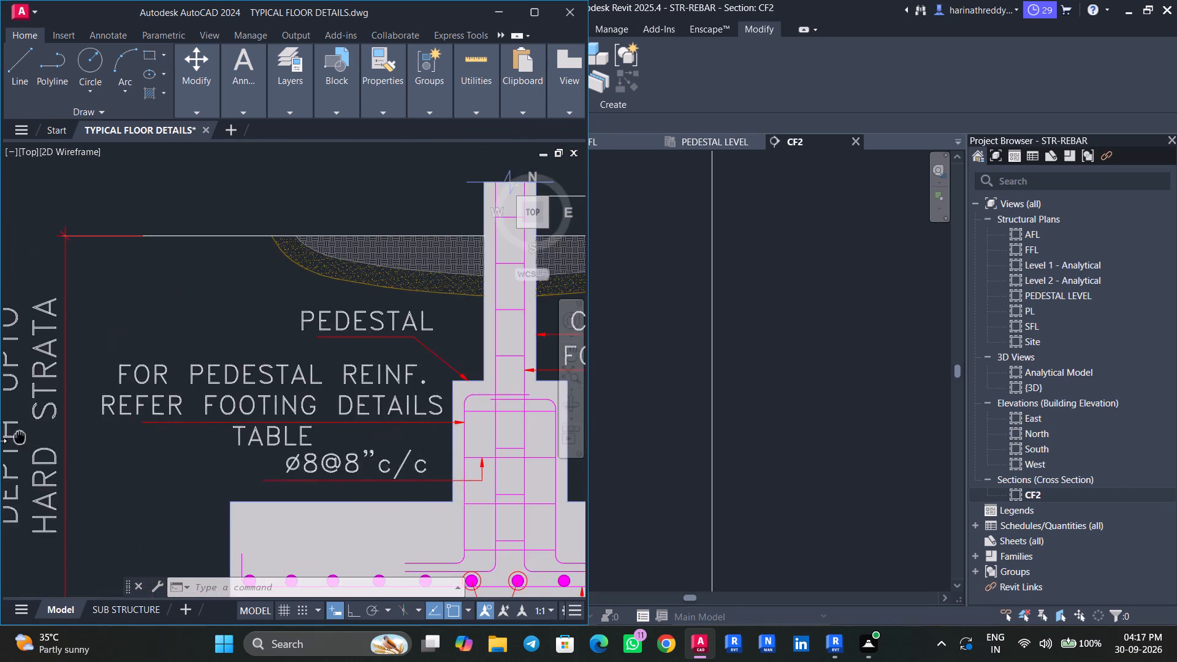
pyautogui.moveTo(0, 441); pyautogui.dragTo(20, 436, button='middle')
pyautogui.moveTo(439, 456); pyautogui.dragTo(174, 432, button='middle')
pyautogui.moveTo(442, 462); pyautogui.dragTo(312, 429, button='middle')
pyautogui.scroll(1, 312, 429)
pyautogui.moveTo(392, 434); pyautogui.dragTo(207, 420, button='middle')
pyautogui.scroll(-3, 281, 428)
pyautogui.moveTo(408, 430); pyautogui.dragTo(226, 426, button='middle')
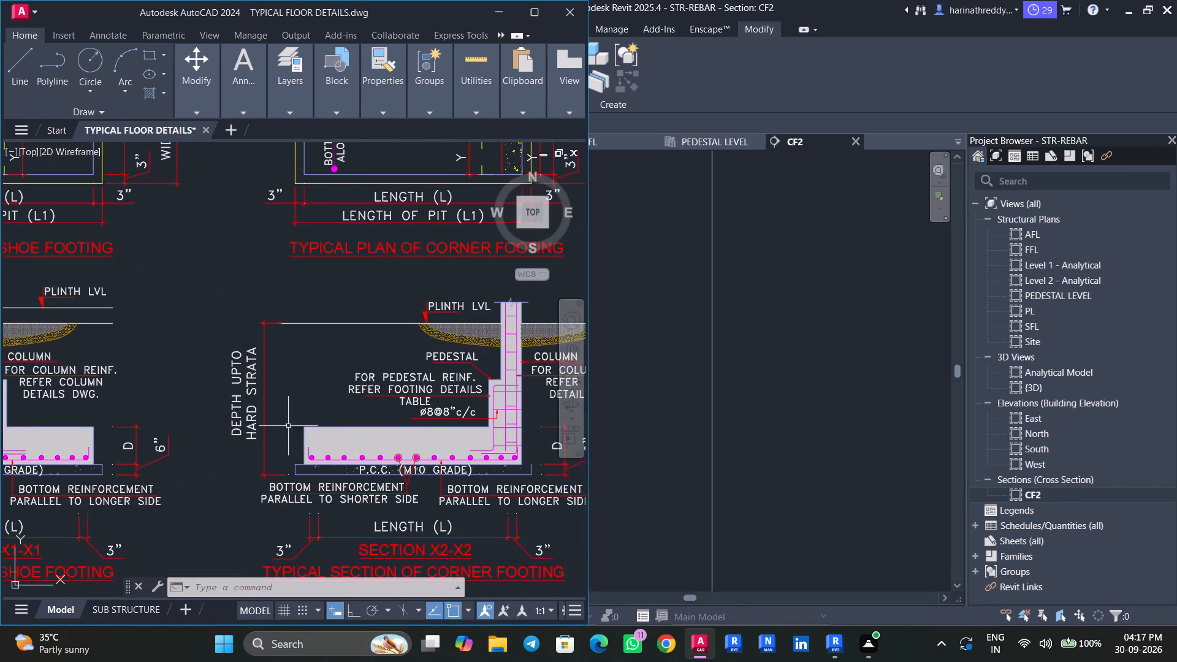
pyautogui.moveTo(460, 422); pyautogui.dragTo(353, 424, button='middle')
pyautogui.scroll(4, 413, 385)
pyautogui.scroll(-1, 394, 411)
pyautogui.moveTo(398, 428); pyautogui.dragTo(425, 360, button='middle')
pyautogui.scroll(-2, 416, 391)
pyautogui.scroll(2, 386, 433)
pyautogui.moveTo(421, 420); pyautogui.dragTo(380, 471, button='middle')
pyautogui.moveTo(390, 416); pyautogui.dragTo(373, 497, button='middle')
pyautogui.scroll(-1, 373, 461)
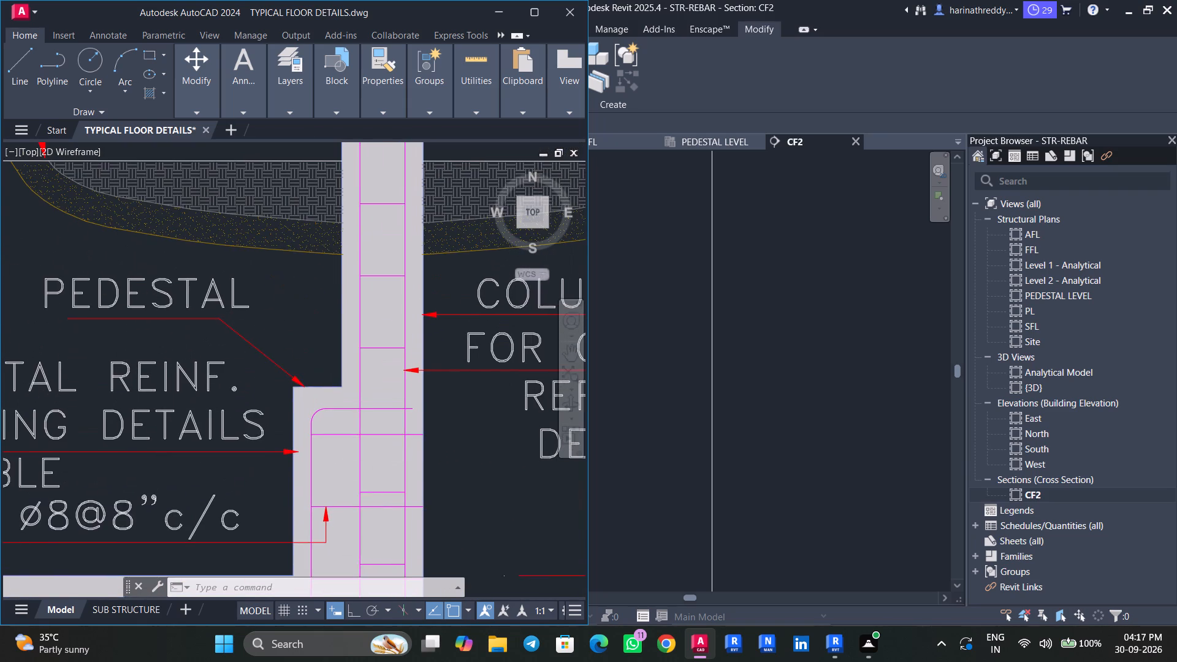
pyautogui.moveTo(373, 461); pyautogui.dragTo(387, 416, button='middle')
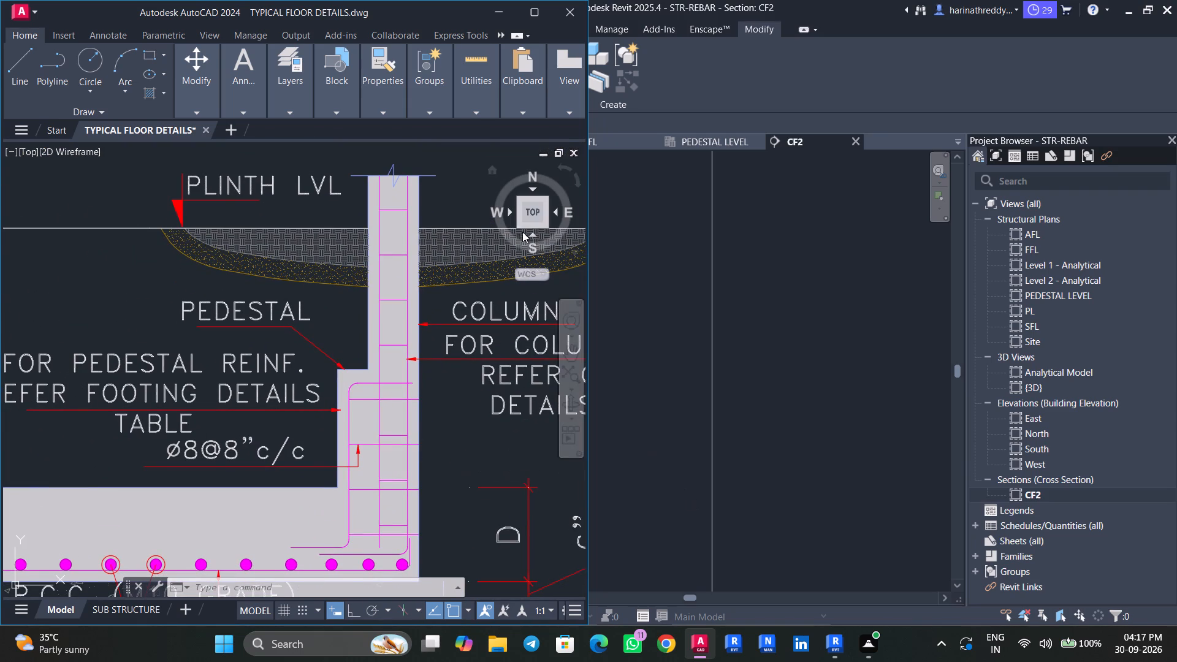
pyautogui.click(495, 20)
# Select all instances of the H12 rebar and review their view visibility states for CF2 and {3D}.
pyautogui.press('Escape')
pyautogui.press('Escape')
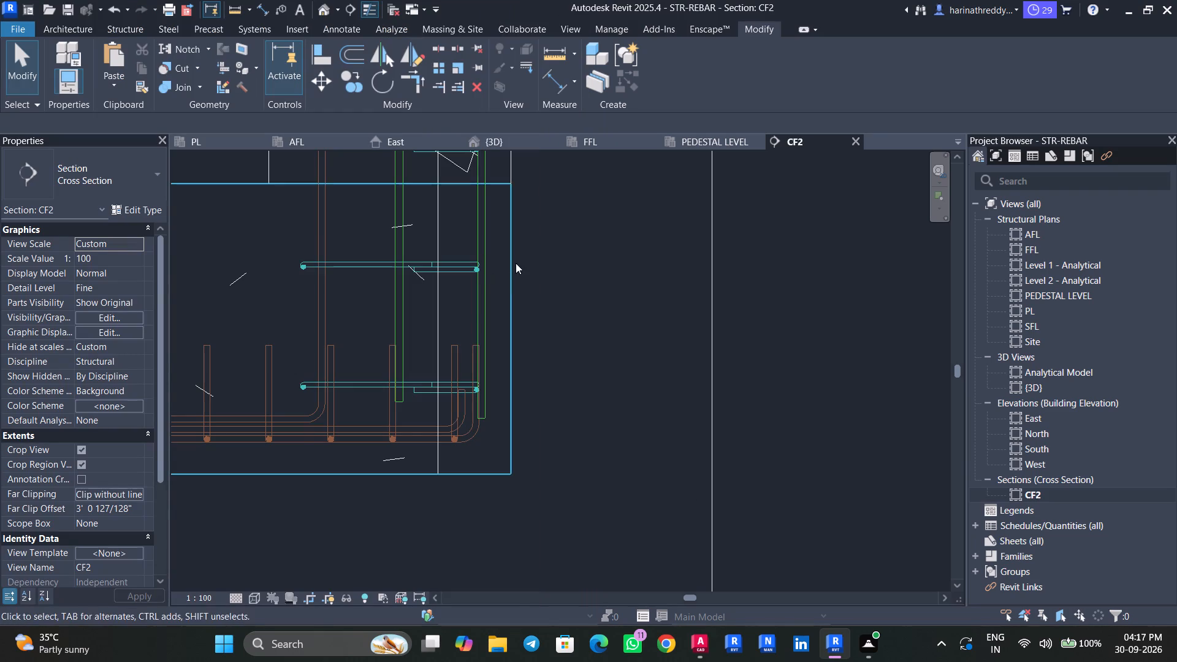
pyautogui.scroll(-4, 516, 263)
pyautogui.moveTo(541, 238); pyautogui.dragTo(580, 481, button='middle')
pyautogui.scroll(-4, 563, 403)
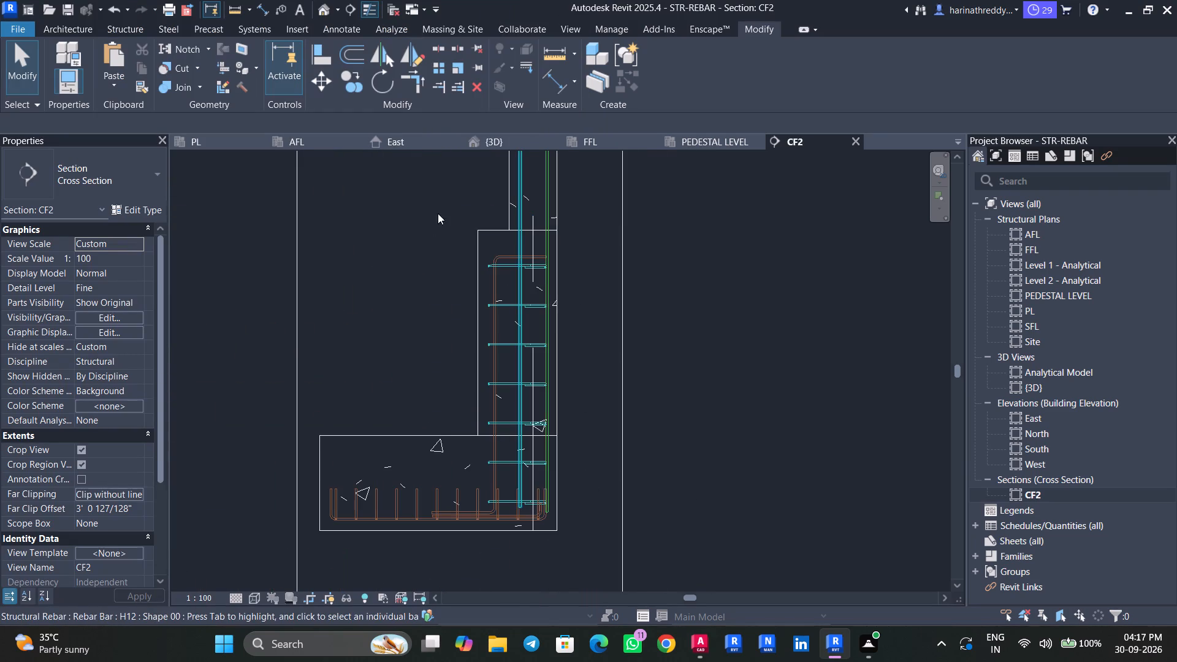
pyautogui.moveTo(445, 228); pyautogui.dragTo(456, 375, button='middle')
pyautogui.click(516, 314)
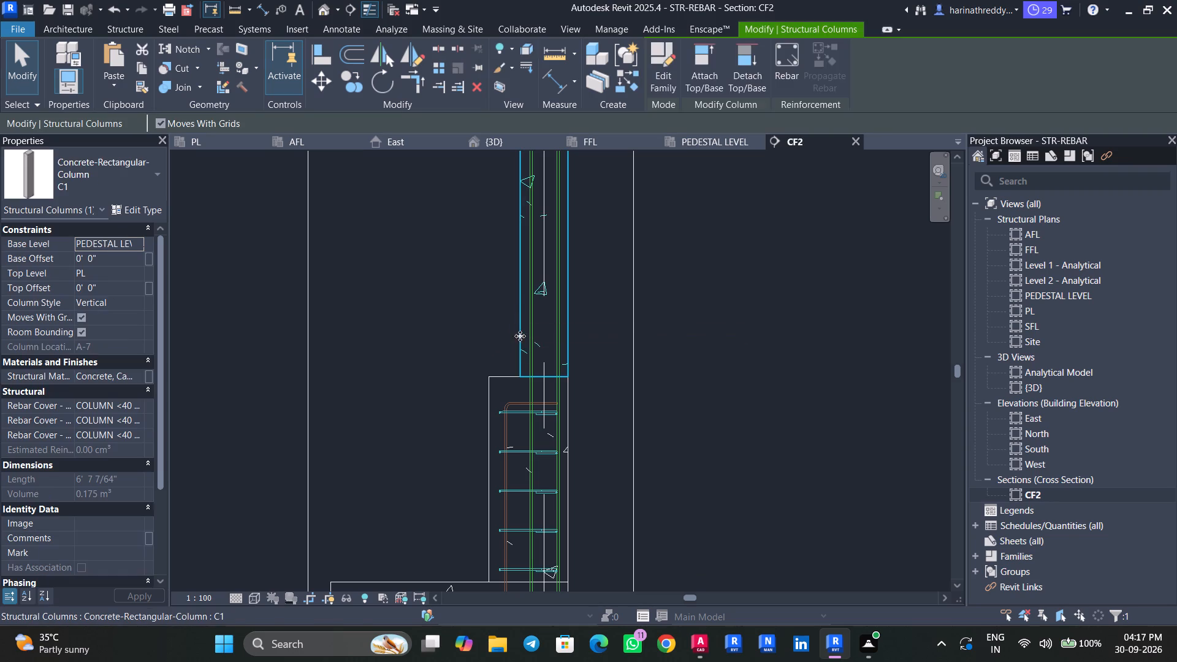
pyautogui.press('Escape')
pyautogui.click(533, 337)
pyautogui.press('s')
pyautogui.press('a')
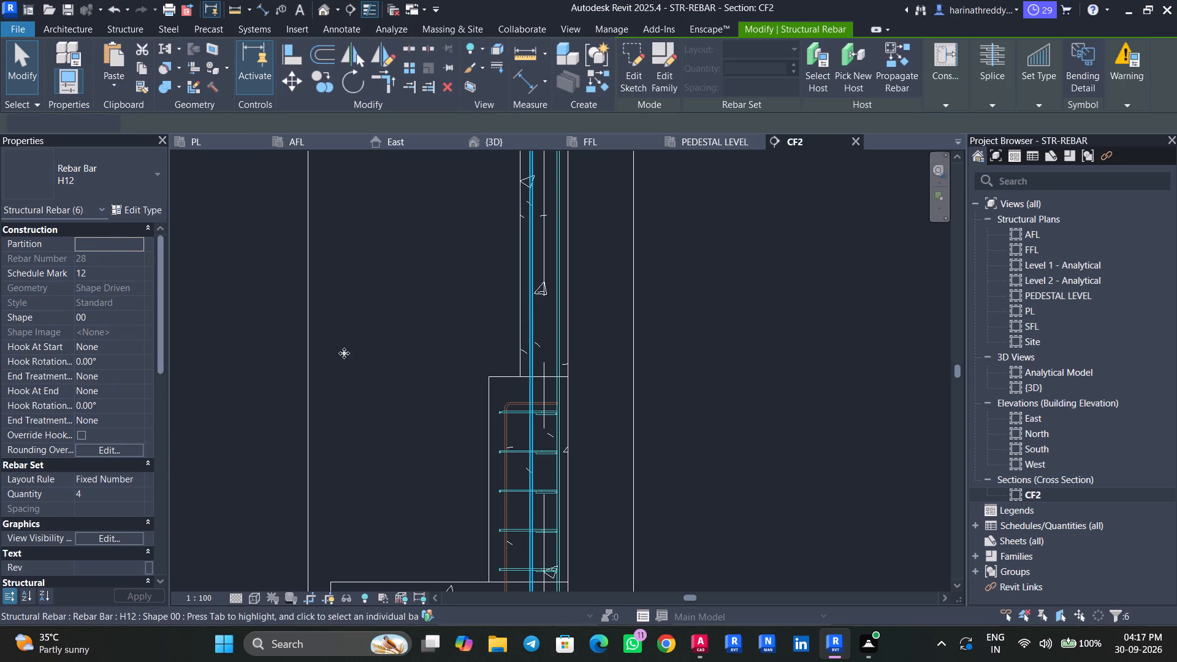
pyautogui.click(116, 535)
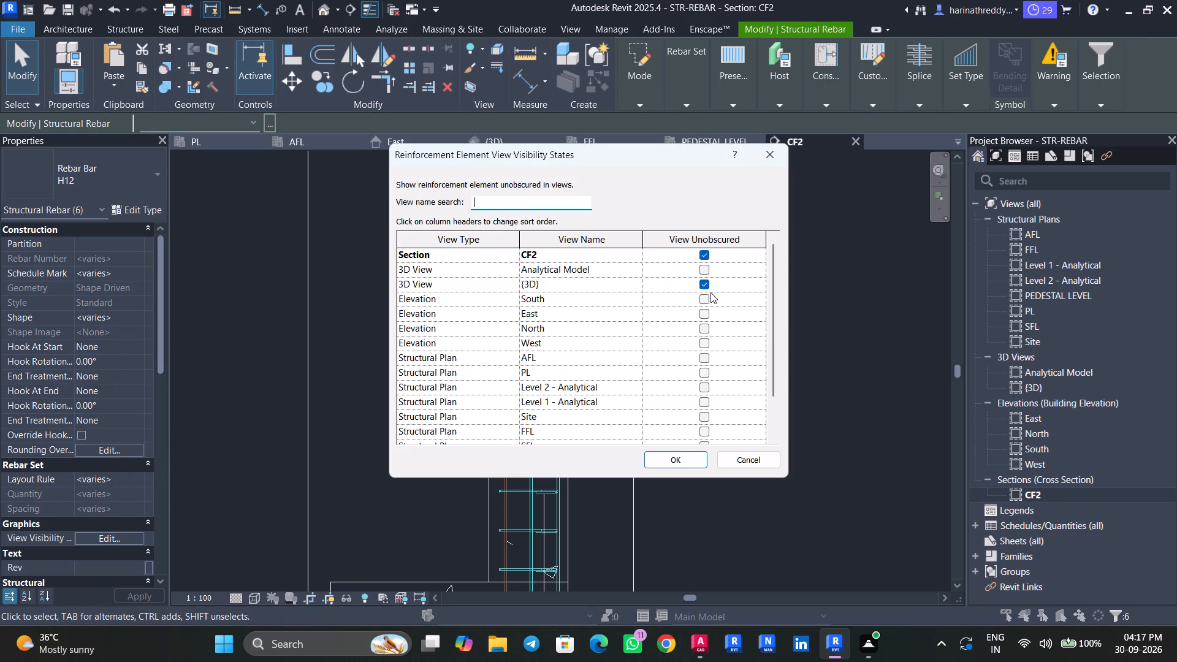
pyautogui.click(680, 456)
pyautogui.press('Escape')
pyautogui.press('Escape')
pyautogui.press('Escape')
pyautogui.press('Escape')
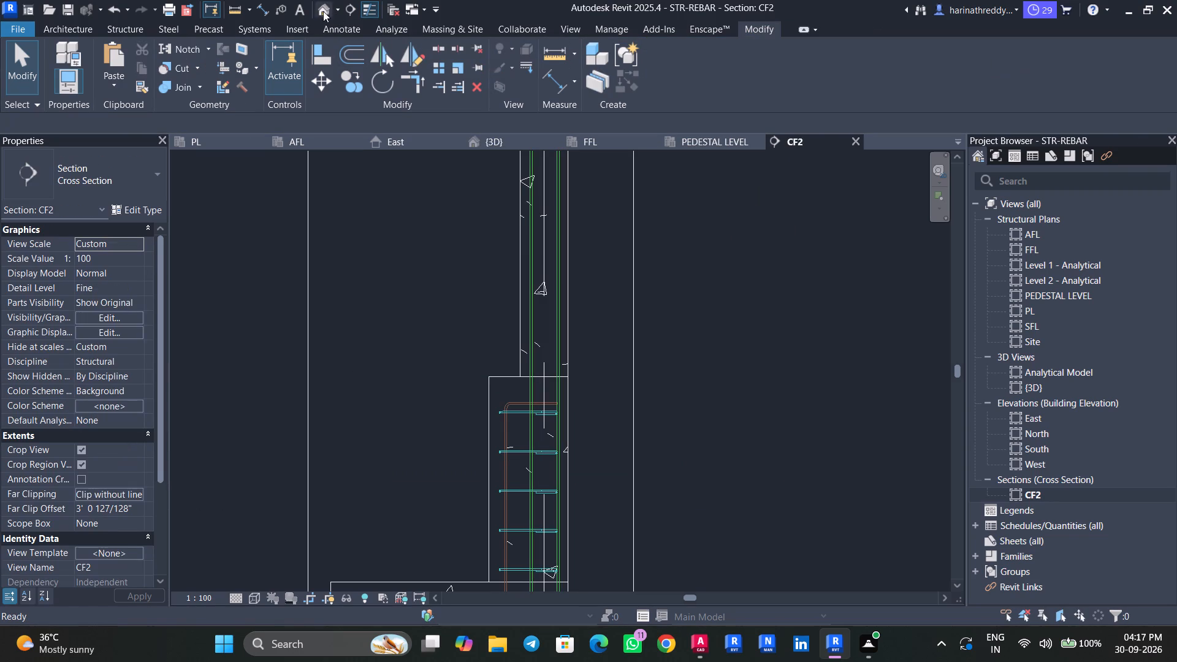
# Examine the C1 column's vertical bars and the pedestal stirrups at grid A-7 from several angles in the 3D view.
pyautogui.click(319, 10)
pyautogui.keyDown('shift'); pyautogui.moveTo(728, 544); pyautogui.dragTo(762, 550, button='middle'); pyautogui.keyUp('shift')
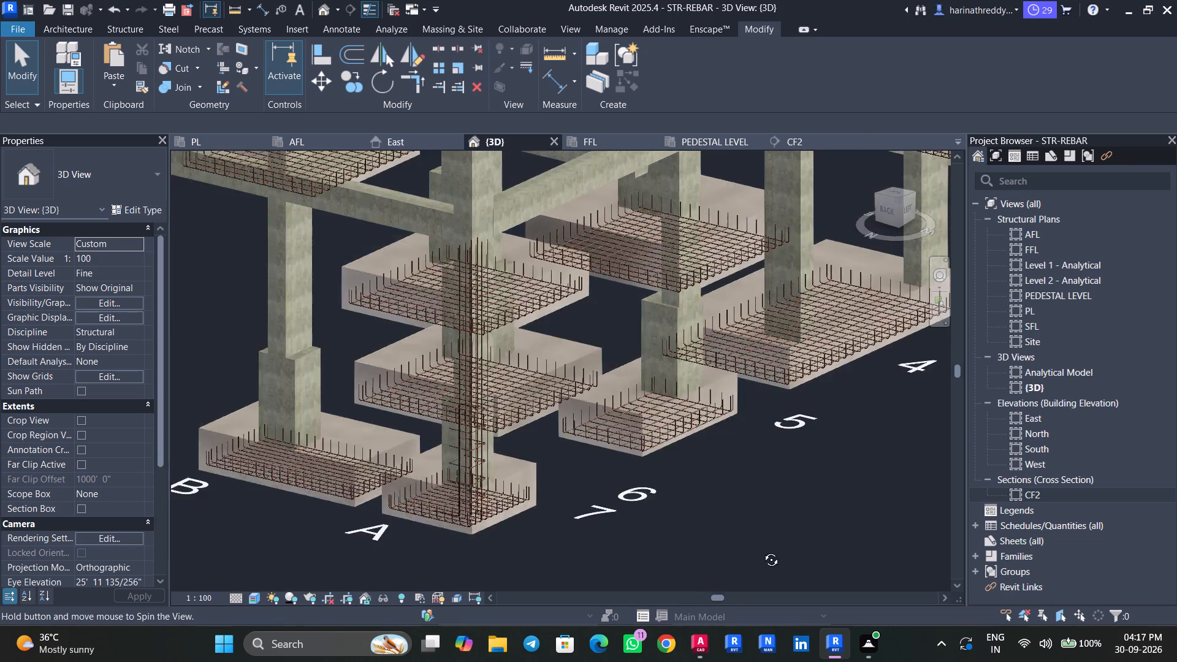
pyautogui.keyDown('shift'); pyautogui.moveTo(762, 550); pyautogui.dragTo(913, 565, button='middle'); pyautogui.keyUp('shift')
pyautogui.scroll(7, 395, 360)
pyautogui.moveTo(478, 394); pyautogui.dragTo(465, 386, button='middle')
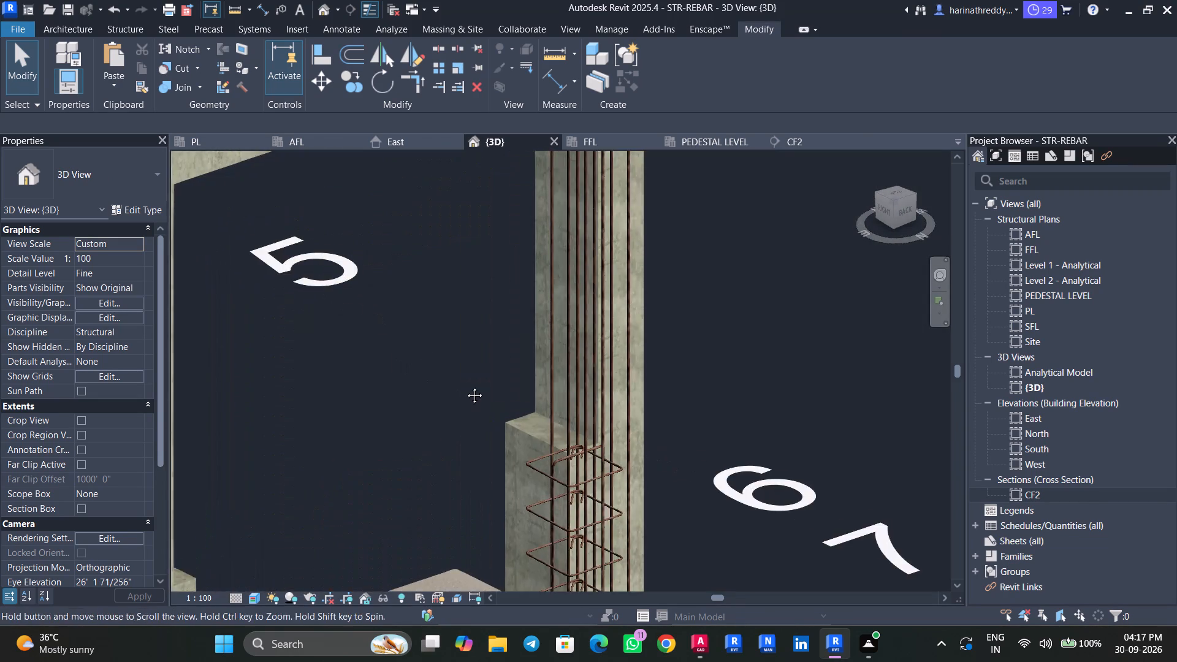
pyautogui.moveTo(465, 386); pyautogui.dragTo(398, 315, button='middle')
pyautogui.scroll(4, 519, 424)
pyautogui.moveTo(655, 427); pyautogui.dragTo(634, 475, button='middle')
pyautogui.moveTo(636, 473); pyautogui.dragTo(647, 394, button='middle')
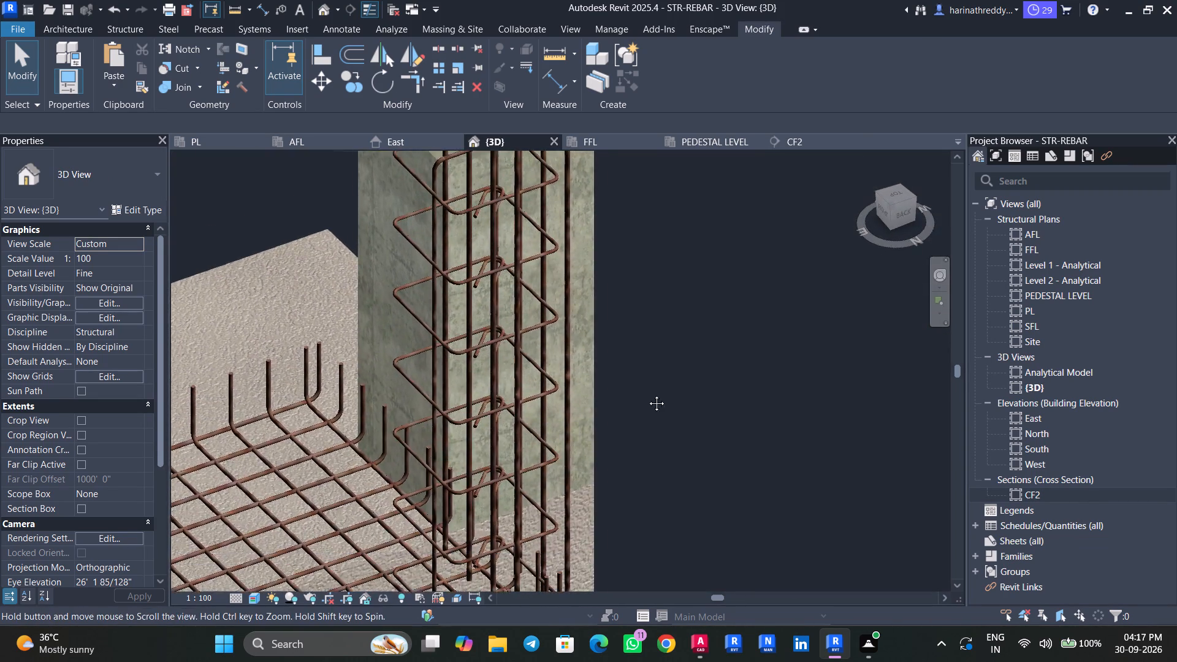
pyautogui.moveTo(647, 394); pyautogui.dragTo(650, 386, button='middle')
pyautogui.keyDown('shift'); pyautogui.moveTo(657, 379); pyautogui.dragTo(677, 330, button='middle'); pyautogui.keyUp('shift')
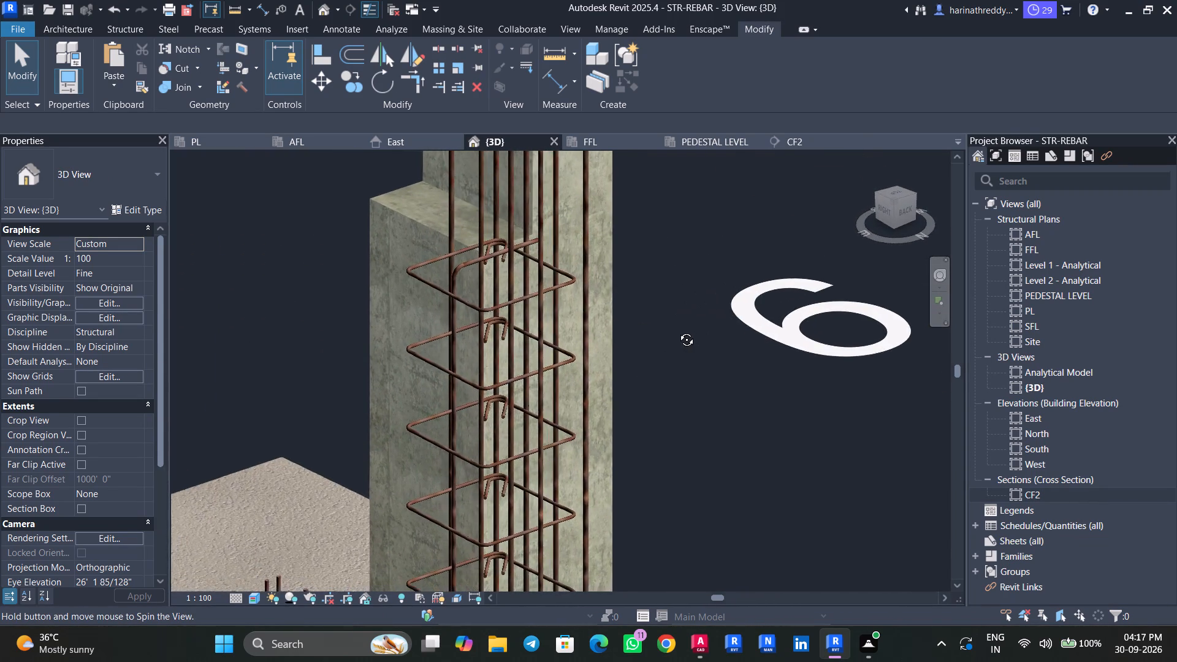
pyautogui.keyDown('shift'); pyautogui.moveTo(677, 330); pyautogui.dragTo(718, 351, button='middle'); pyautogui.keyUp('shift')
pyautogui.click(486, 208)
pyautogui.press('Escape')
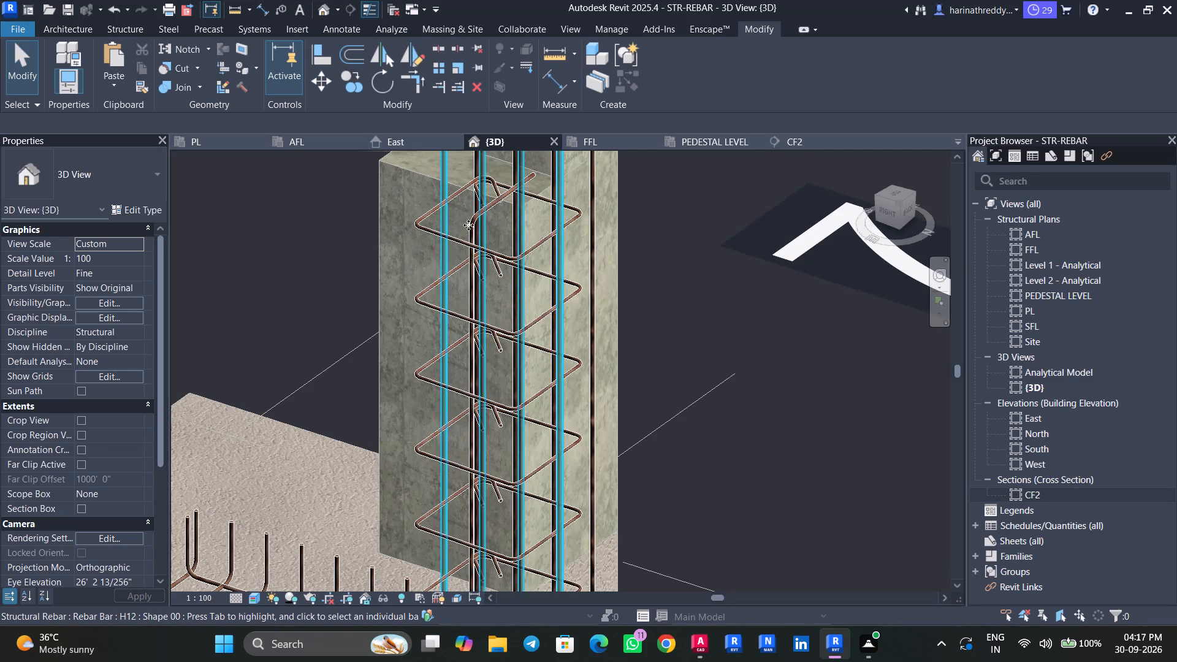
# Set the layout rule of the pedestal's H10 bent vertical bar to Maximum Spacing in the 3D view.
pyautogui.scroll(4, 473, 240)
pyautogui.press('Tab')
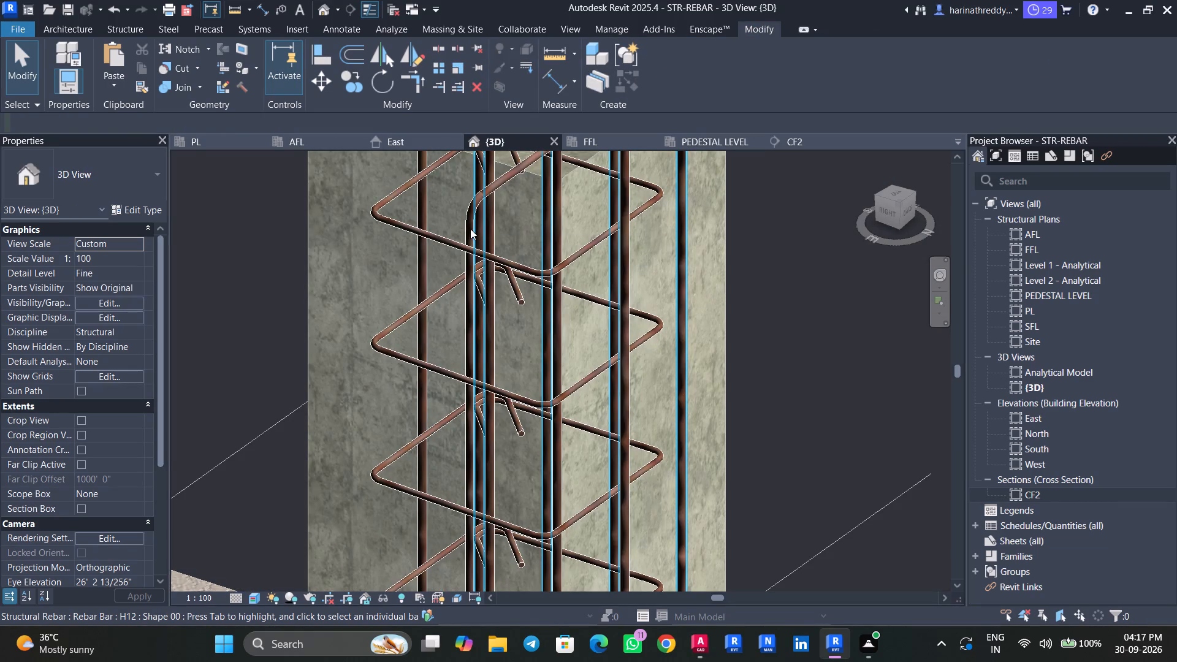
pyautogui.click(470, 229)
pyautogui.click(141, 478)
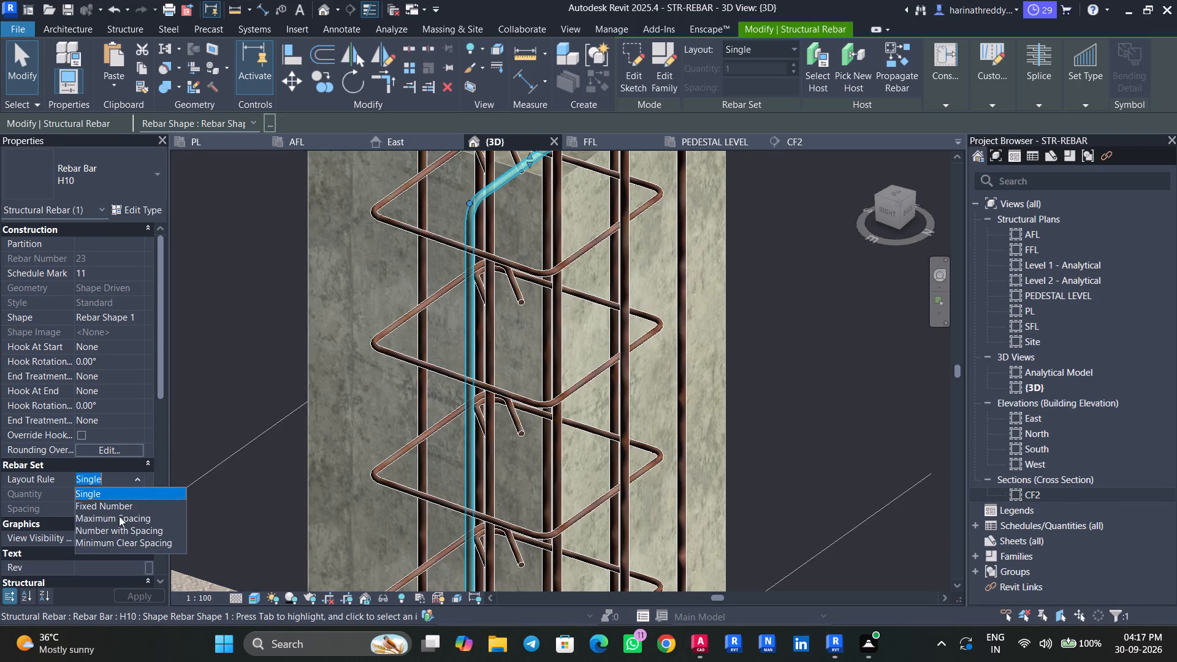
pyautogui.click(119, 516)
# Check the pedestal reinforcement callout in AutoCAD's typical corner footing section, and set the H10 bar set's spacing to 8" in Revit.
pyautogui.click(700, 645)
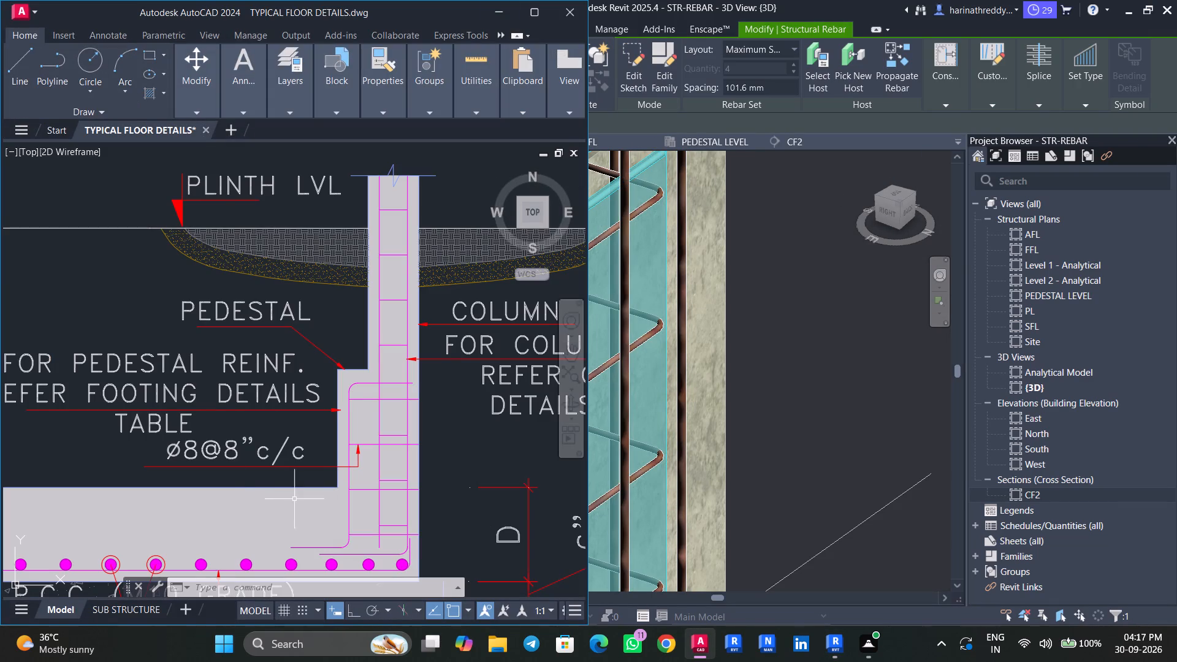
pyautogui.scroll(-1, 273, 493)
pyautogui.scroll(1, 273, 493)
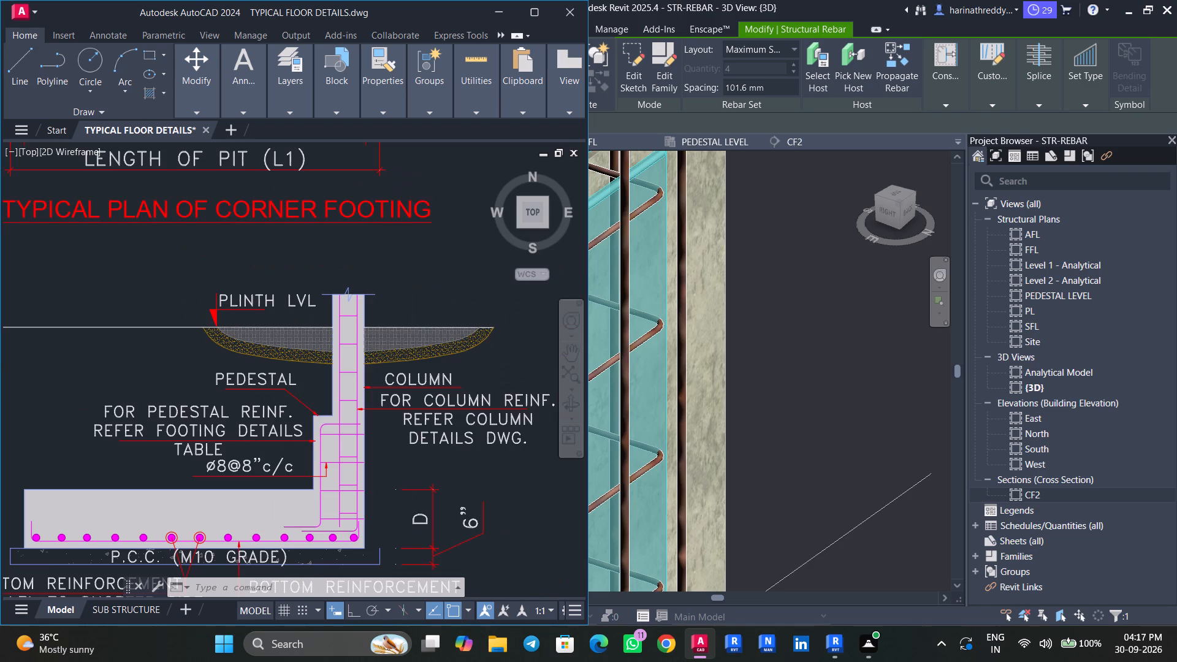
pyautogui.moveTo(316, 444); pyautogui.dragTo(350, 448, button='middle')
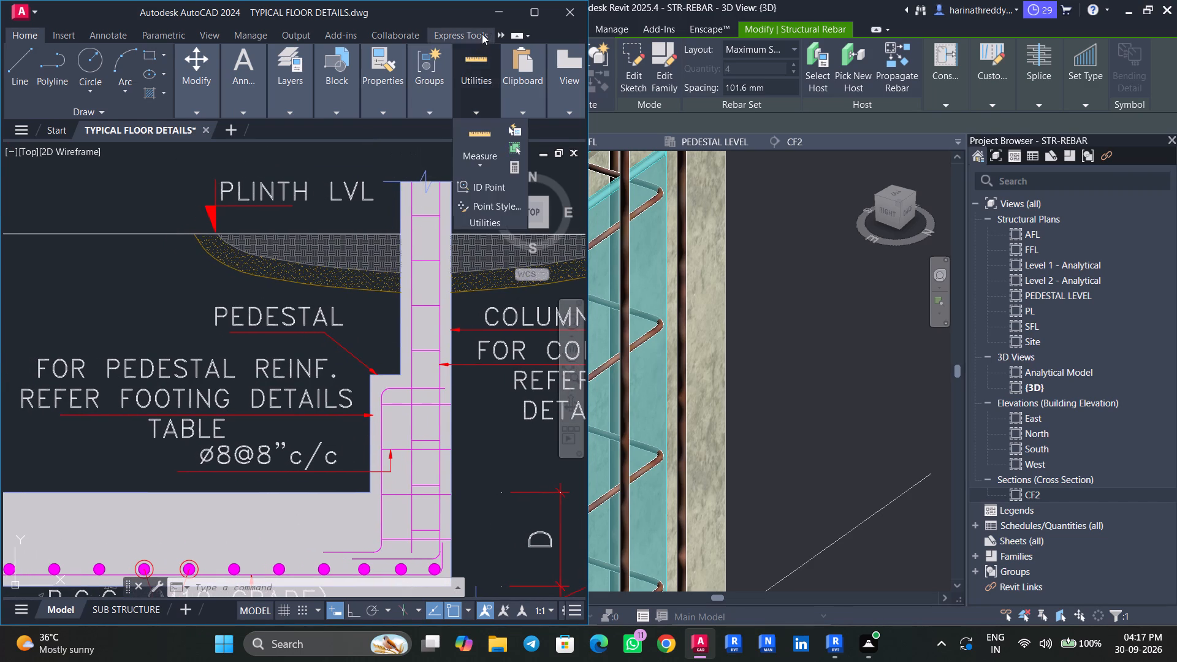
pyautogui.click(488, 21)
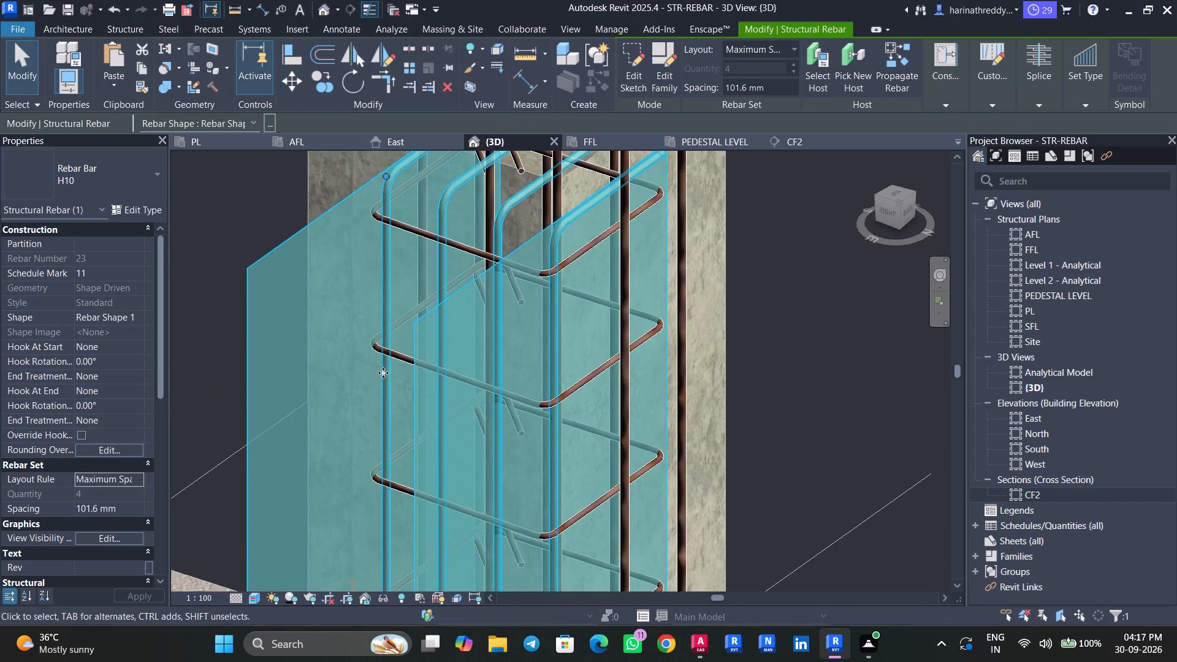
pyautogui.press('Escape')
pyautogui.press('Escape')
pyautogui.click(438, 309)
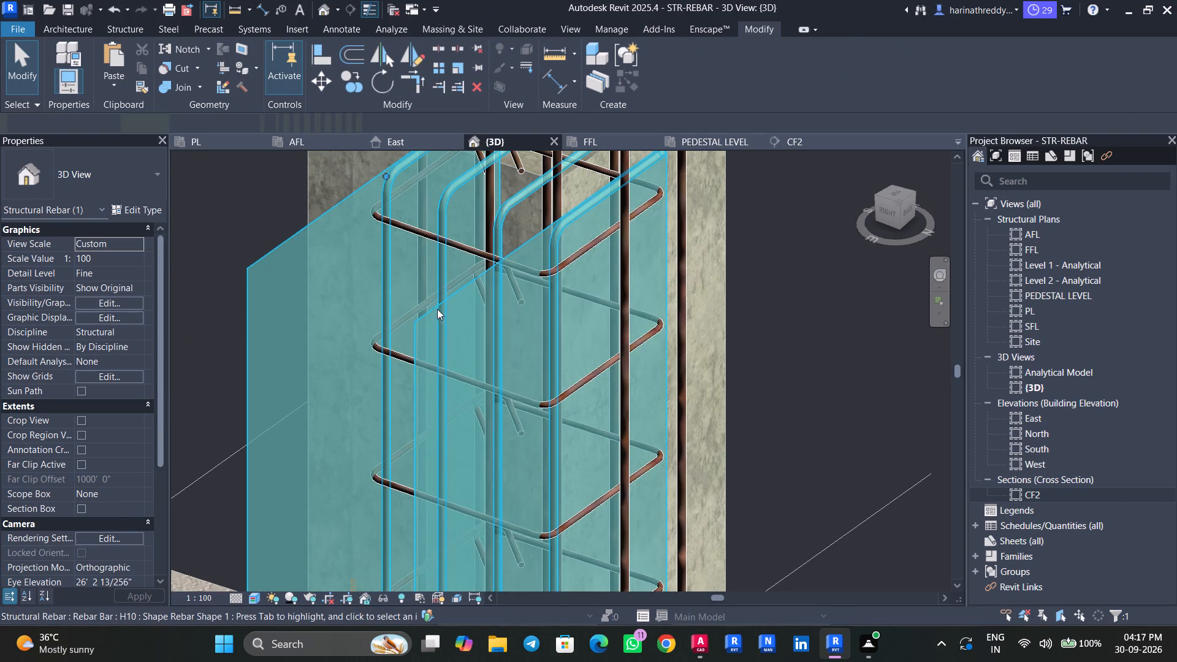
pyautogui.click(134, 500)
pyautogui.click(134, 508)
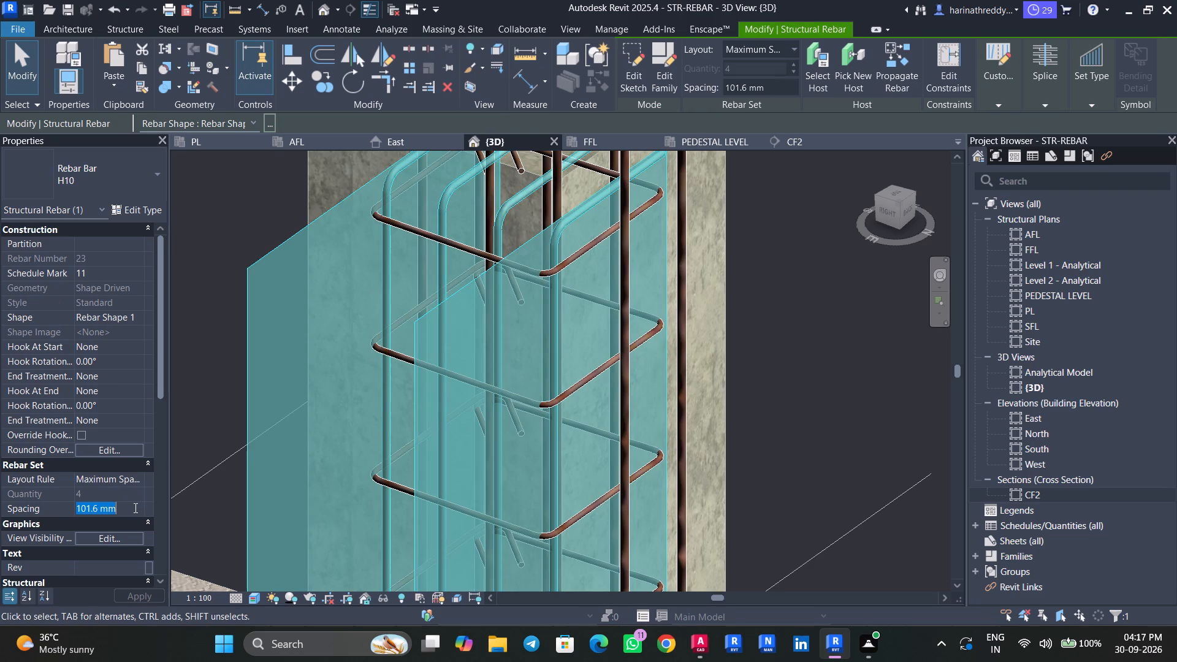
pyautogui.press('8')
pyautogui.hotkey('shift', '"')
pyautogui.press('Return')
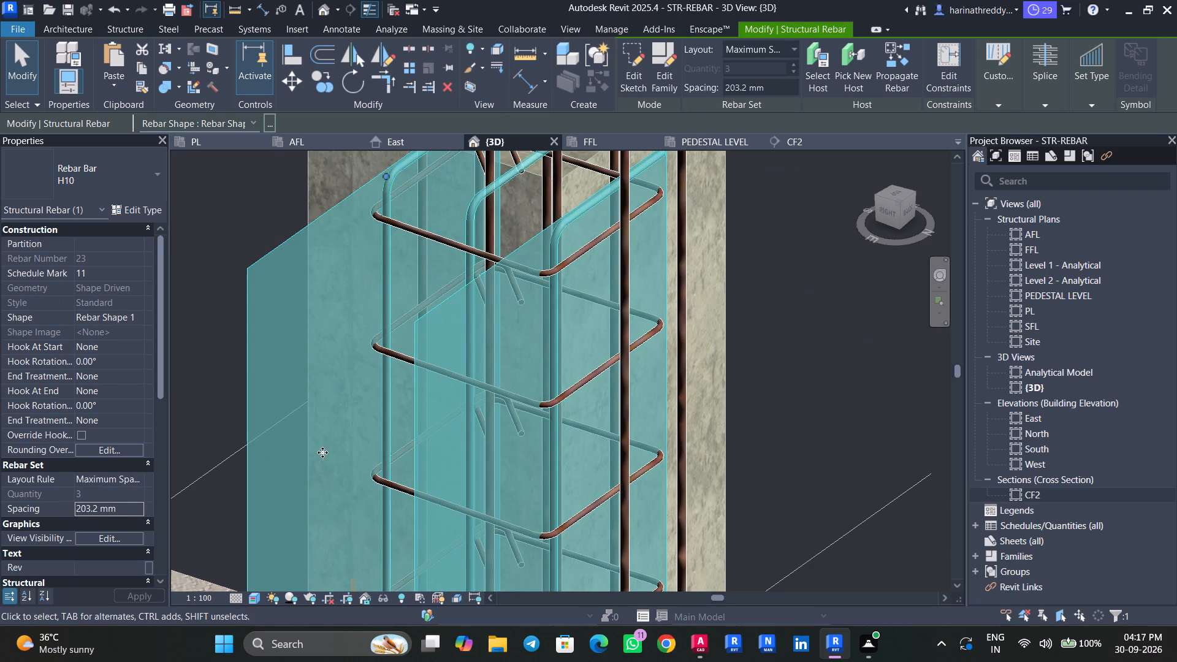
# Change the pedestal's bent vertical bar set to rebar type H8.
pyautogui.click(105, 183)
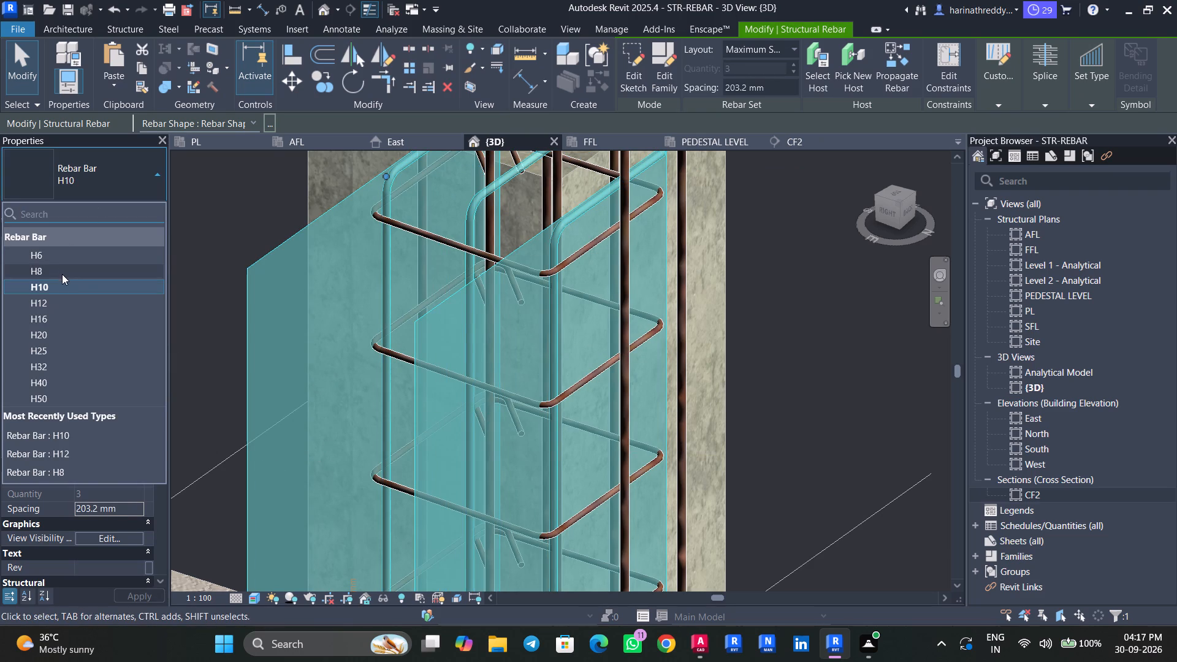
pyautogui.click(62, 274)
pyautogui.press('Escape')
pyautogui.press('Escape')
pyautogui.press('Escape')
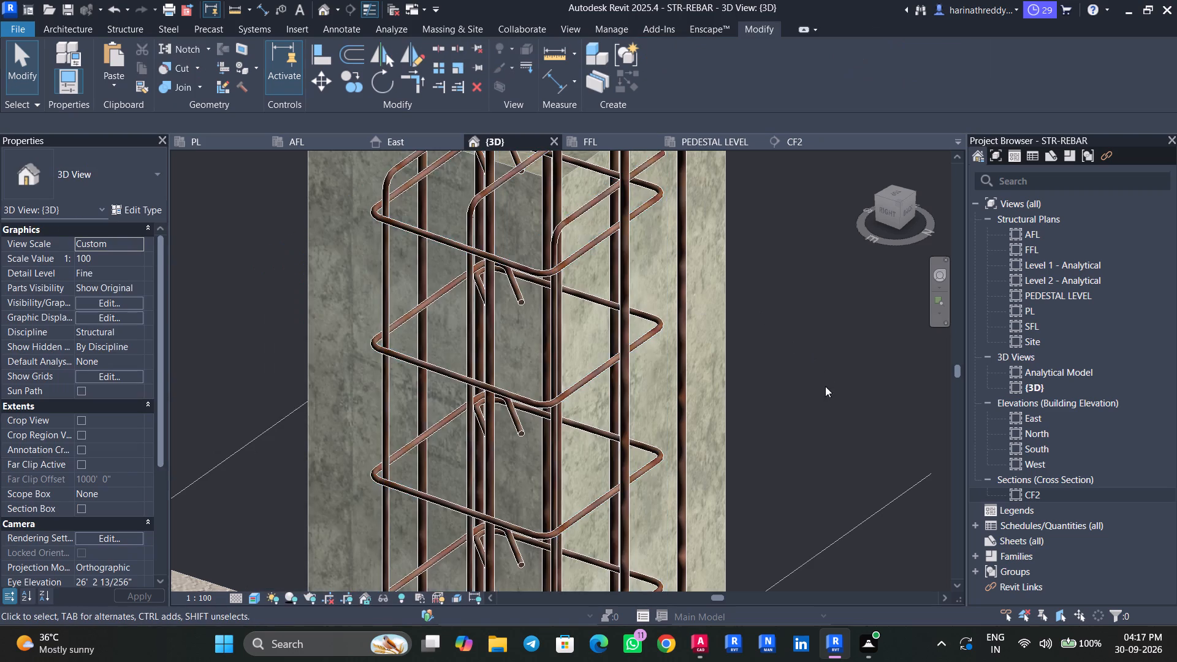
# Examine the bars where the column meets the pedestal in 3D against AutoCAD's typical corner footing section.
pyautogui.moveTo(818, 383); pyautogui.dragTo(721, 253, button='middle')
pyautogui.scroll(-6, 720, 254)
pyautogui.moveTo(696, 259); pyautogui.dragTo(701, 580, button='middle')
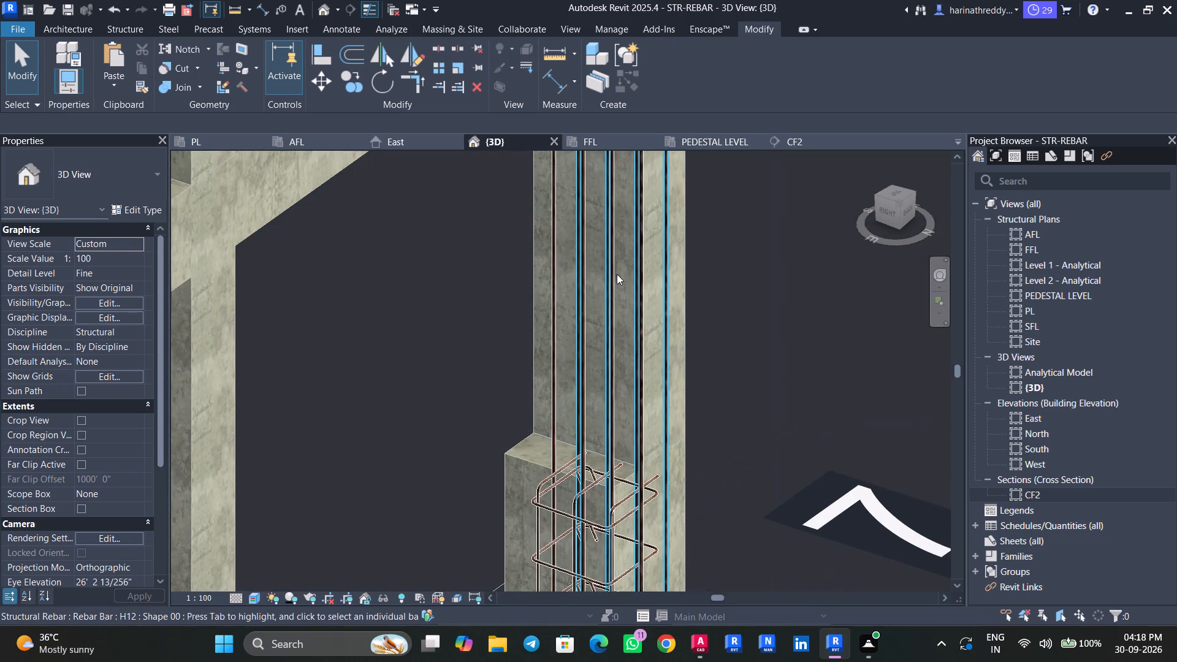
pyautogui.click(620, 268)
pyautogui.press('Escape')
pyautogui.press('Escape')
pyautogui.press('Escape')
pyautogui.press('Escape')
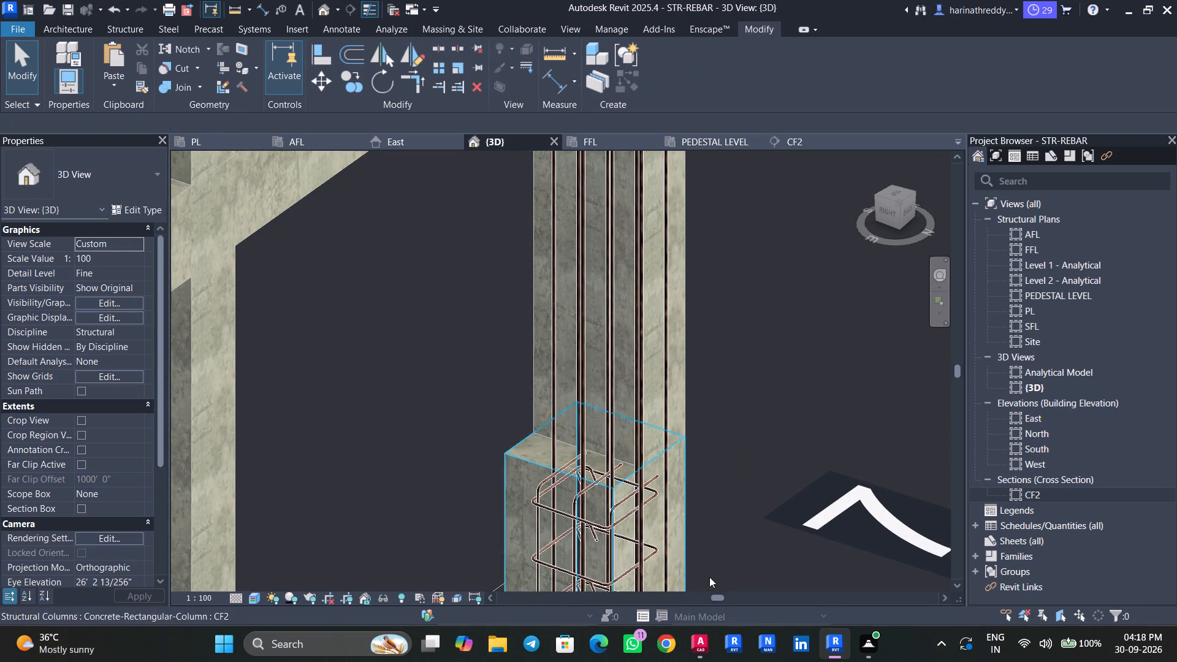
pyautogui.click(689, 652)
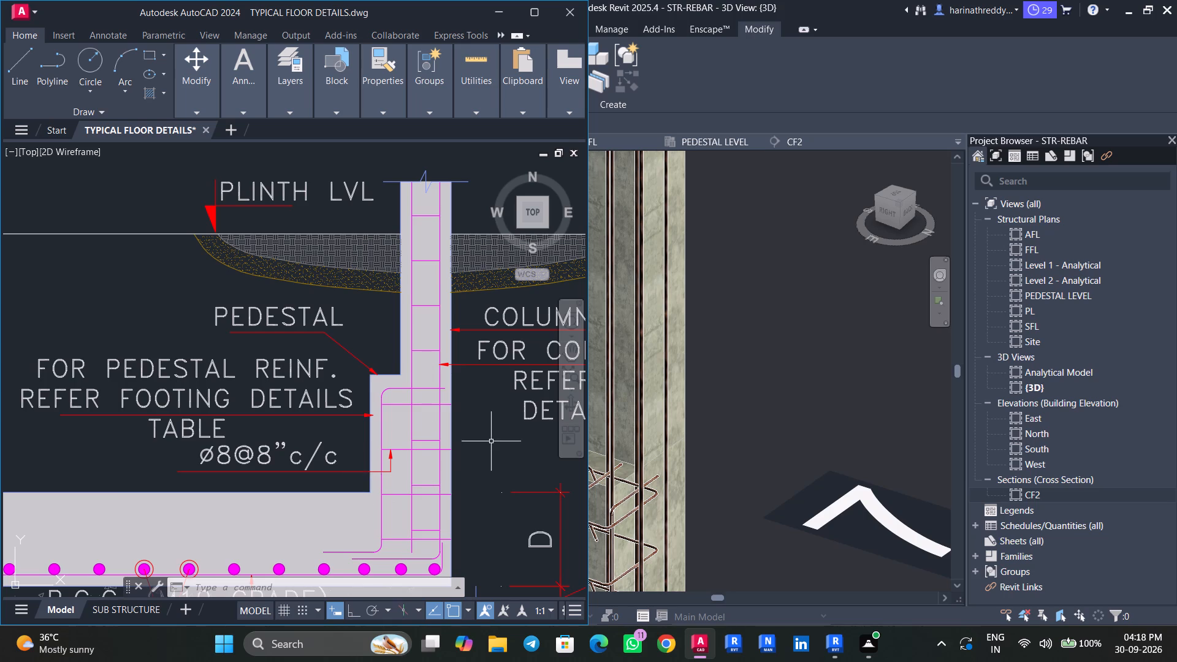
pyautogui.moveTo(481, 441); pyautogui.dragTo(377, 406, button='middle')
pyautogui.scroll(-2, 377, 406)
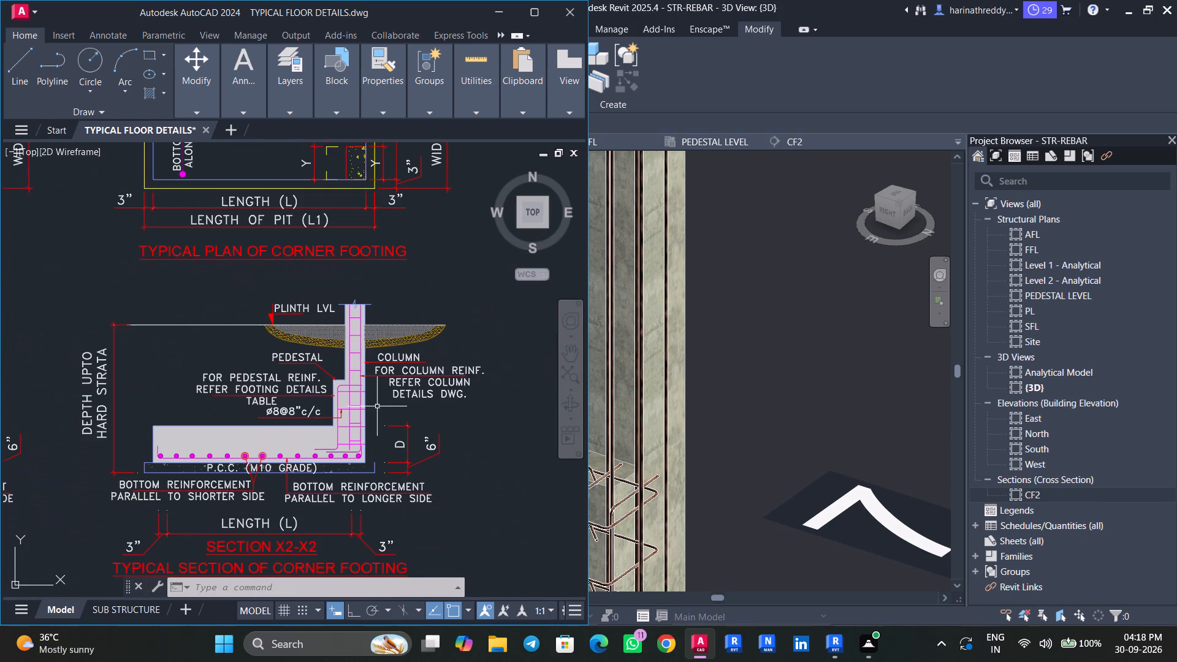
pyautogui.moveTo(377, 407); pyautogui.dragTo(404, 389, button='middle')
pyautogui.scroll(2, 409, 419)
pyautogui.moveTo(409, 419); pyautogui.dragTo(433, 406, button='middle')
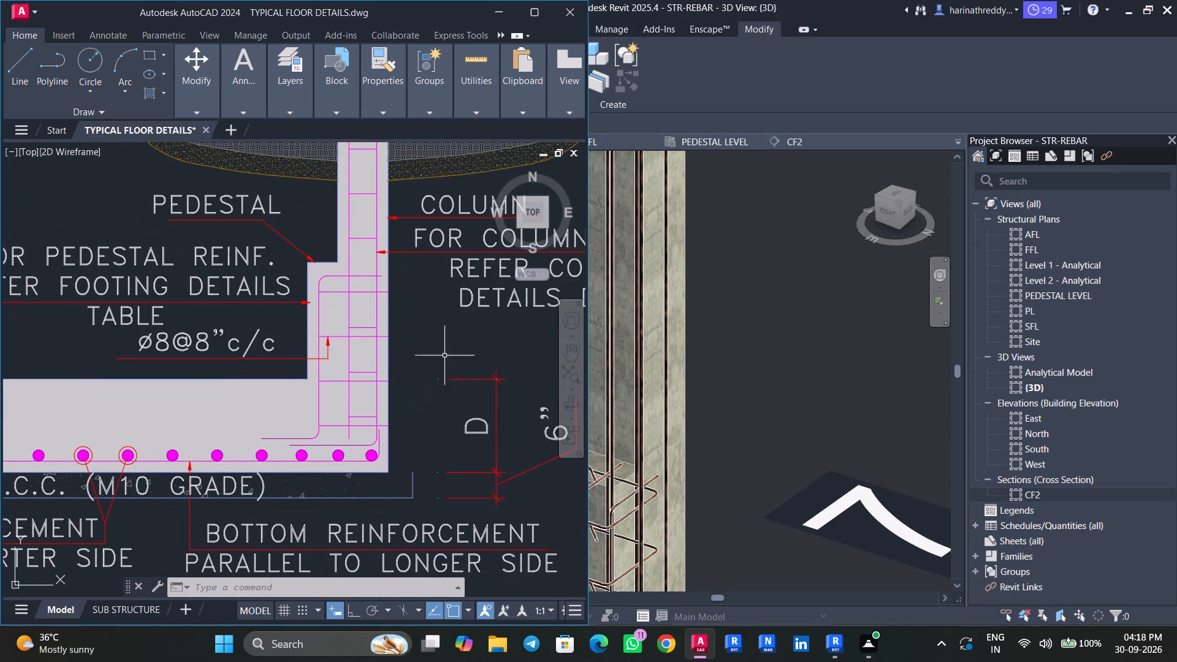
pyautogui.click(501, 13)
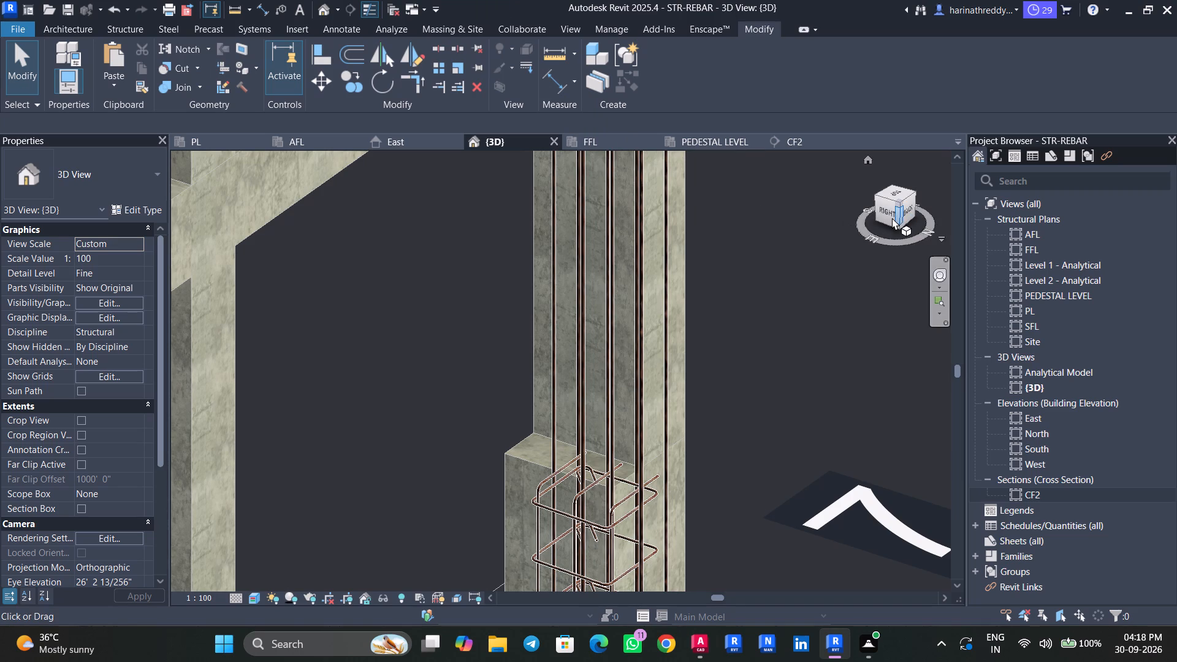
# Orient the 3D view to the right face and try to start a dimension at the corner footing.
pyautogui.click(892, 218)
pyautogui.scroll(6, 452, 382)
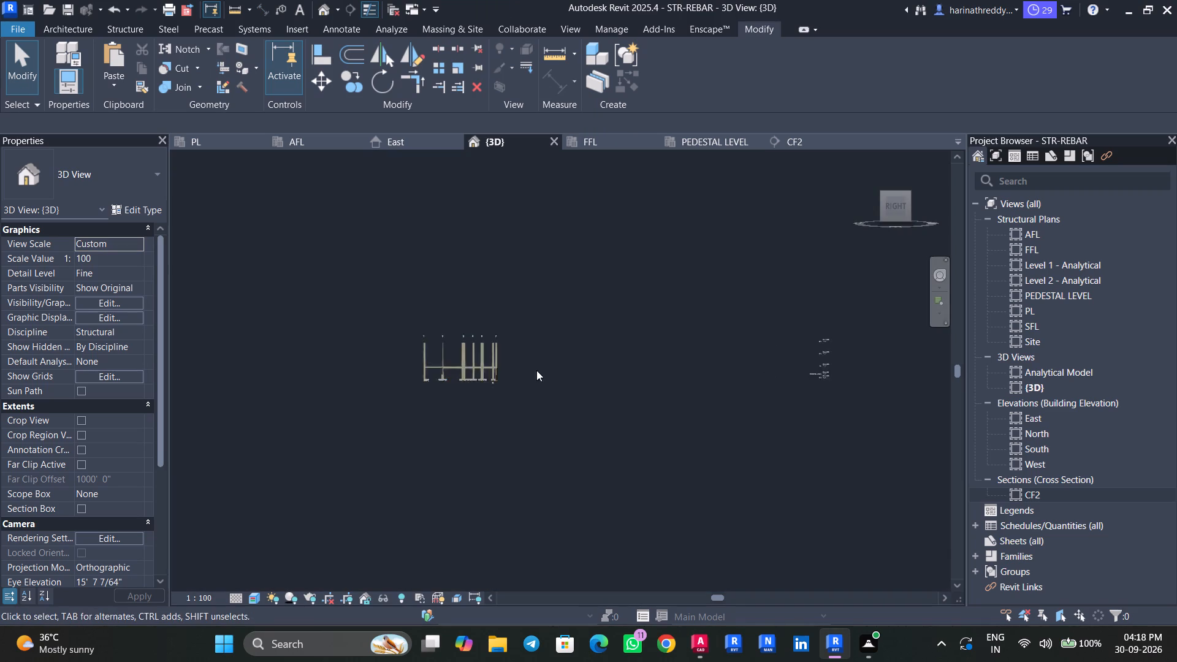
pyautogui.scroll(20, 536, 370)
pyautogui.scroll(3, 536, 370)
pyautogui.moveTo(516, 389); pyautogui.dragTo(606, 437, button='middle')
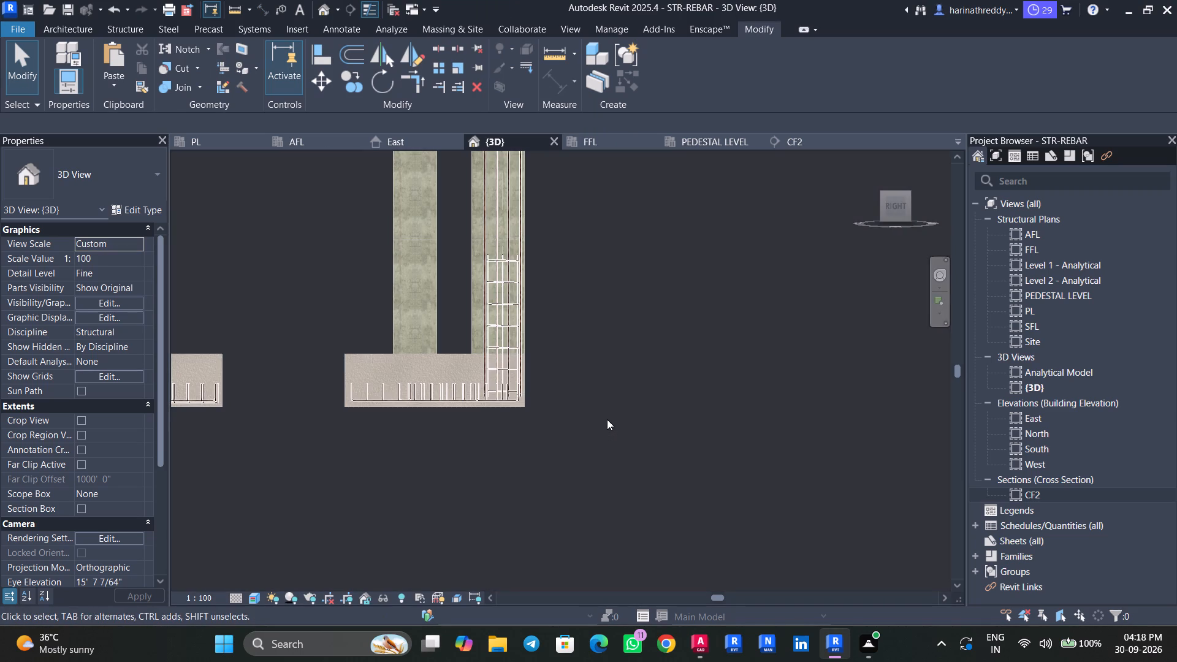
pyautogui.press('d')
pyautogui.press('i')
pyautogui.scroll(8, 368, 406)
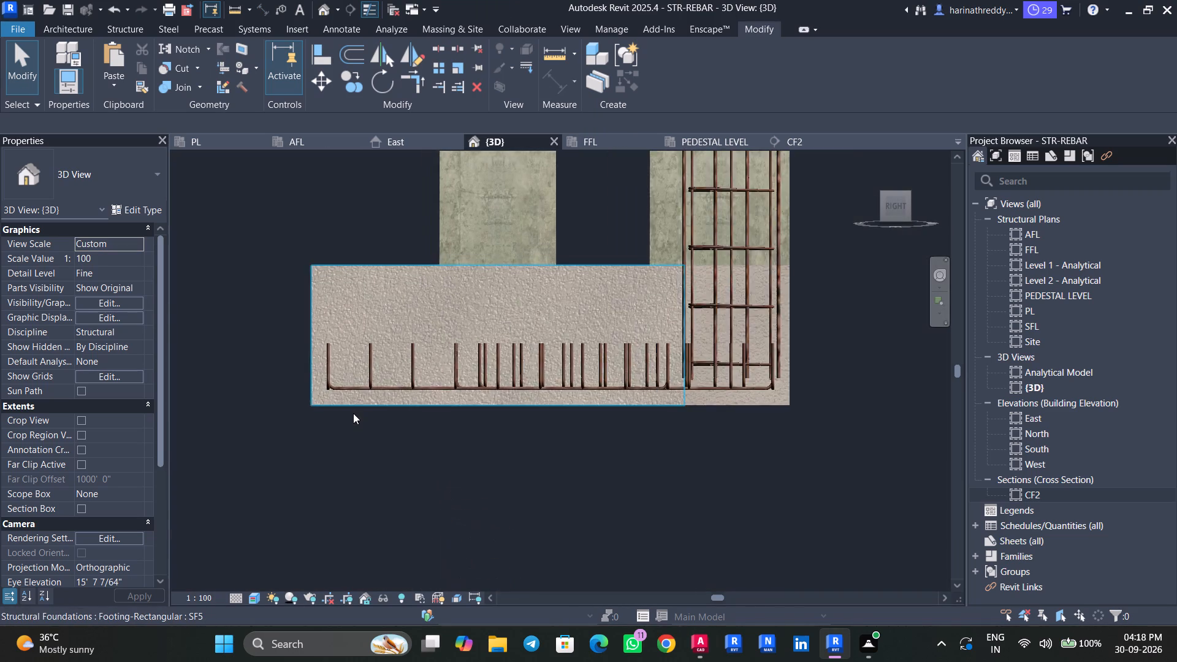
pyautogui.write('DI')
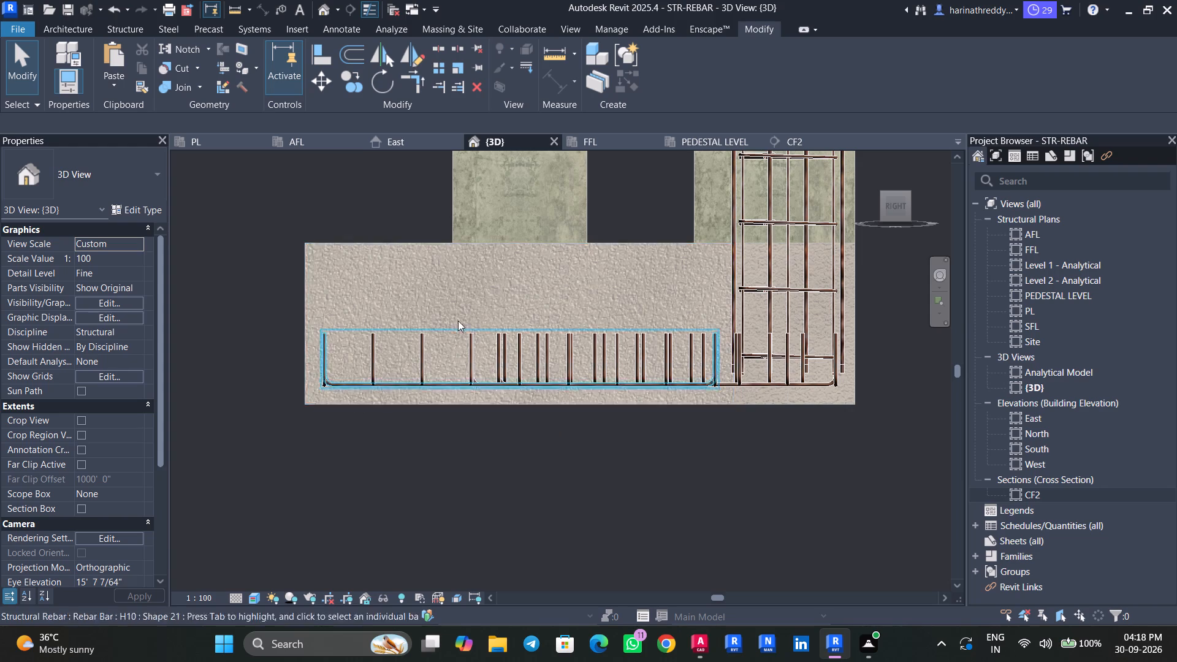
# Open the West elevation and measure the end footing's overall depth with an aligned dimension, without placing it.
pyautogui.doubleClick(1037, 466)
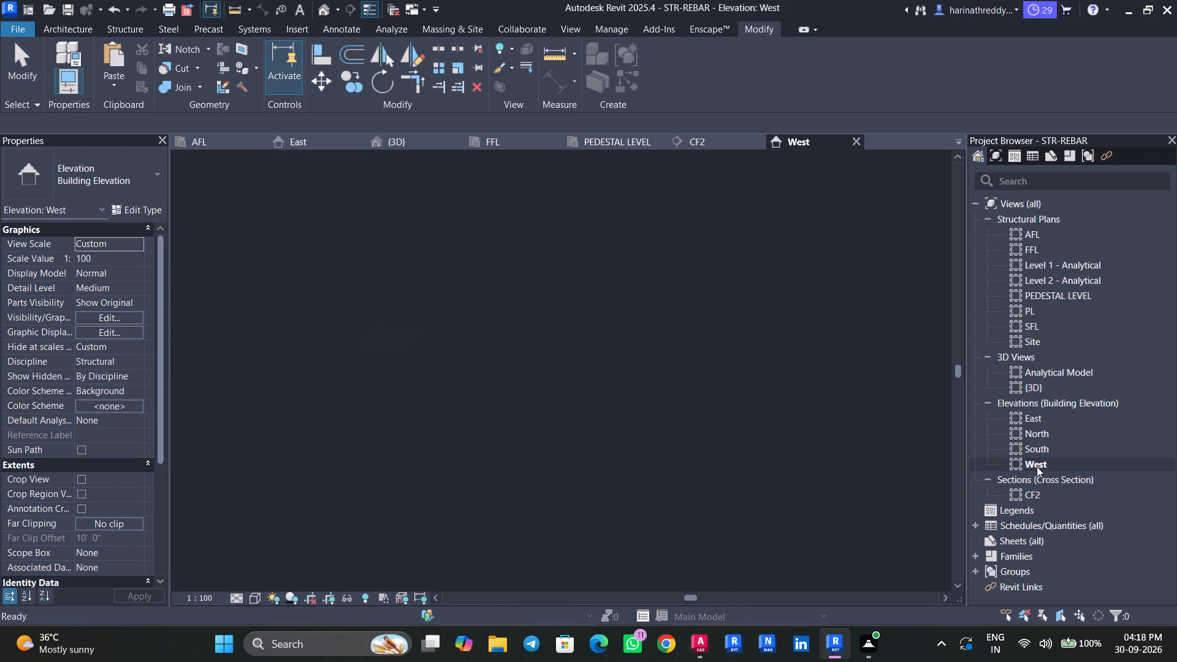
pyautogui.scroll(4, 903, 410)
pyautogui.scroll(-1, 904, 408)
pyautogui.scroll(4, 896, 404)
pyautogui.moveTo(884, 395); pyautogui.dragTo(695, 455, button='middle')
pyautogui.scroll(11, 748, 433)
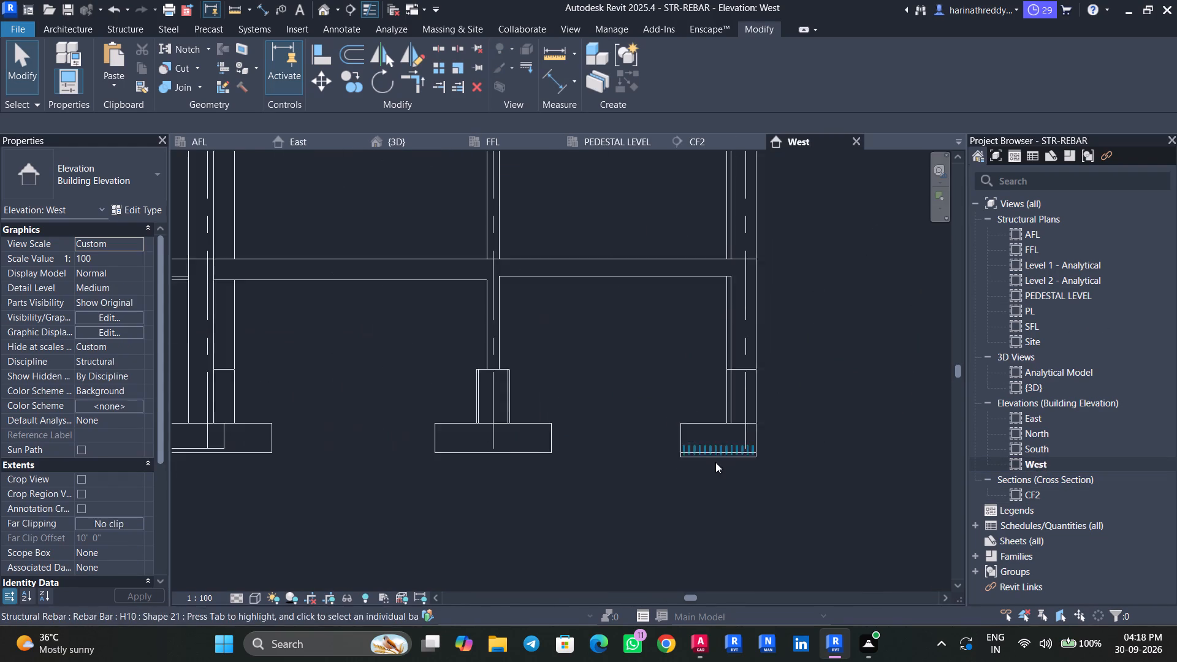
pyautogui.scroll(4, 715, 462)
pyautogui.press('d')
pyautogui.press('i')
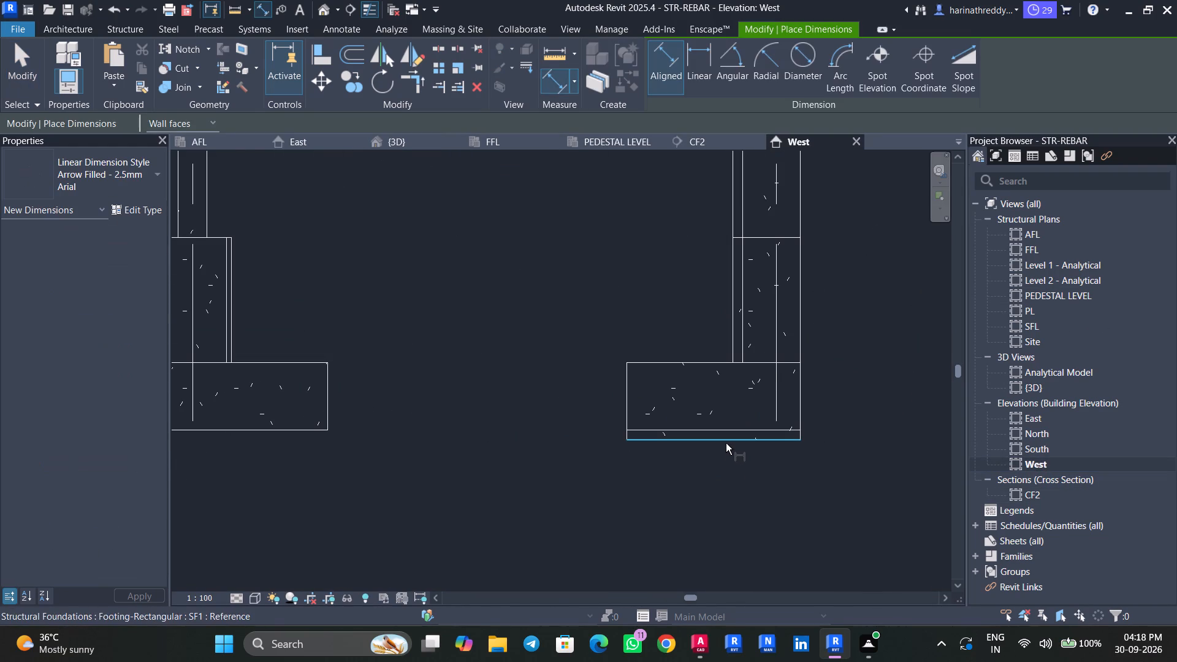
pyautogui.click(726, 443)
pyautogui.click(720, 365)
pyautogui.moveTo(867, 365); pyautogui.dragTo(806, 384, button='middle')
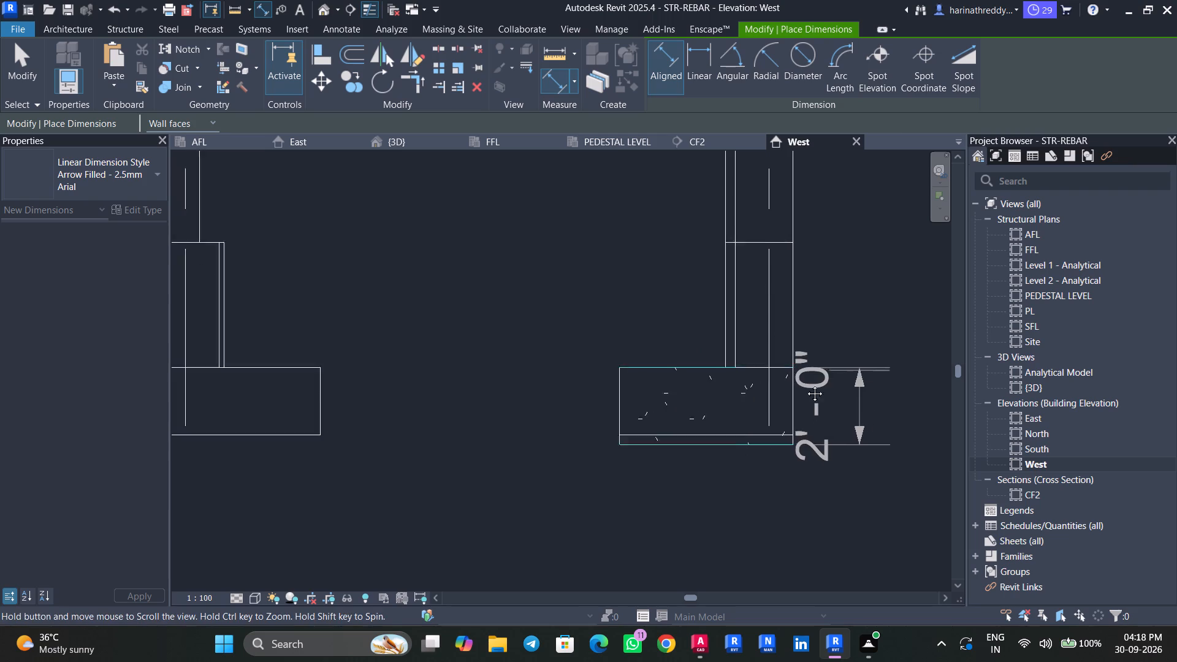
pyautogui.moveTo(806, 384); pyautogui.dragTo(752, 398, button='middle')
pyautogui.press('Escape')
pyautogui.press('Escape')
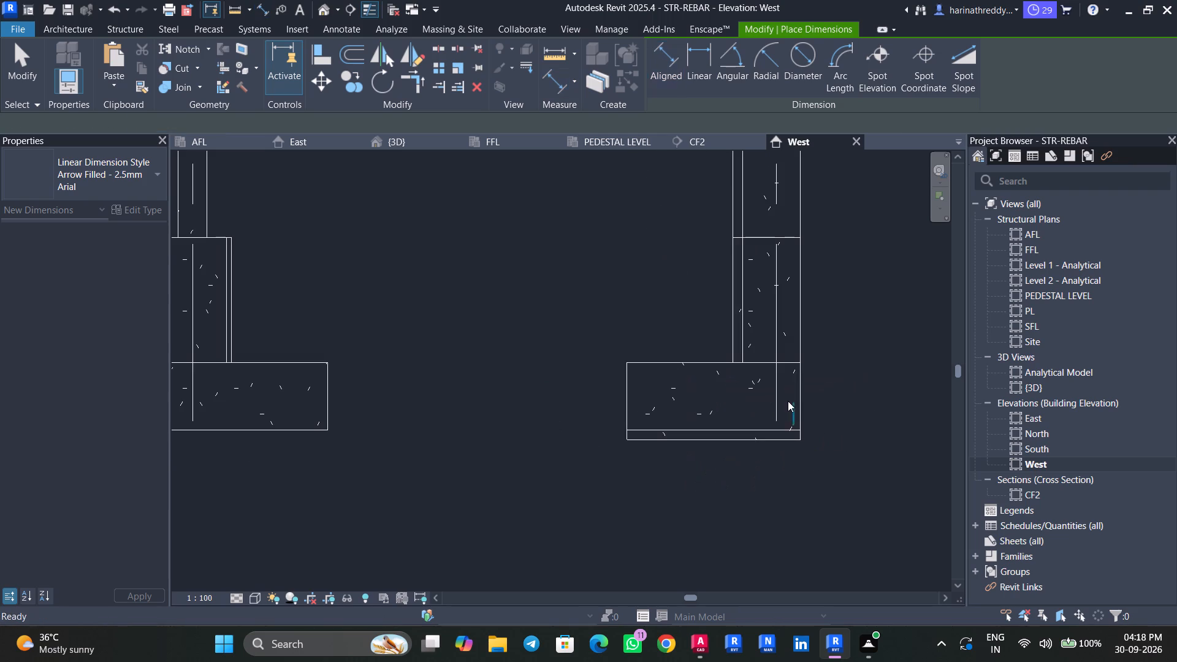
pyautogui.press('Escape')
pyautogui.press('Escape')
pyautogui.press('Escape')
pyautogui.press('Escape')
pyautogui.press('Escape')
pyautogui.press('Escape')
pyautogui.press('Escape')
# Check the footing section in AutoCAD, and inspect the types of the overlapping footings at the end column in the West elevation.
pyautogui.click(703, 637)
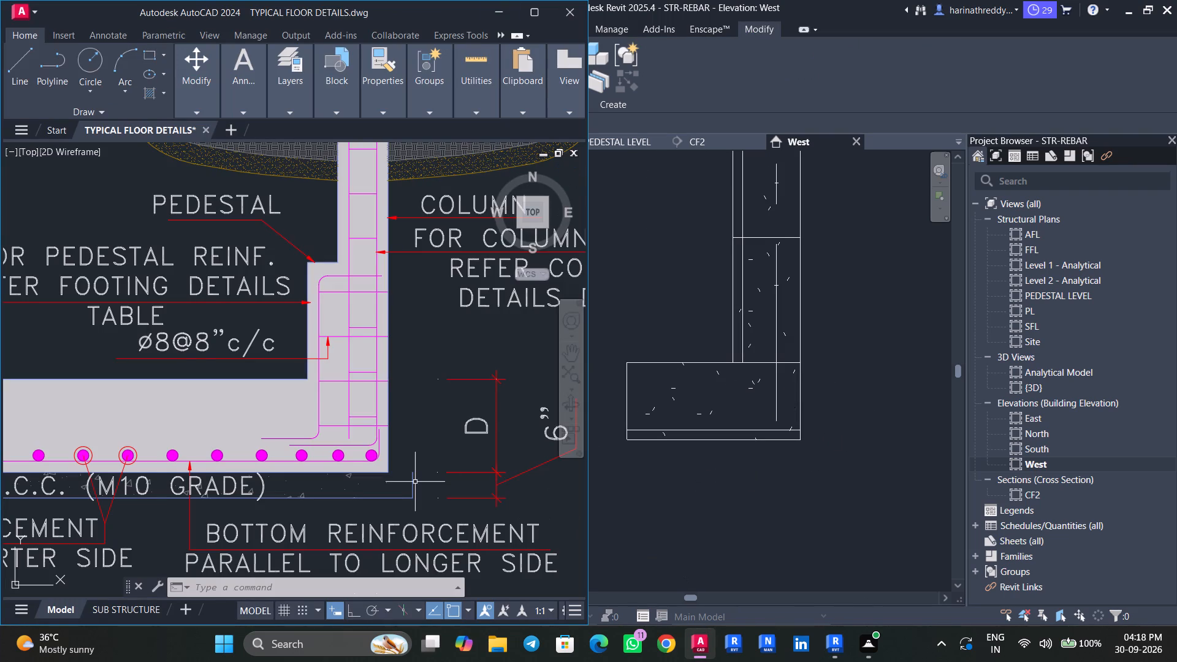
pyautogui.click(506, 13)
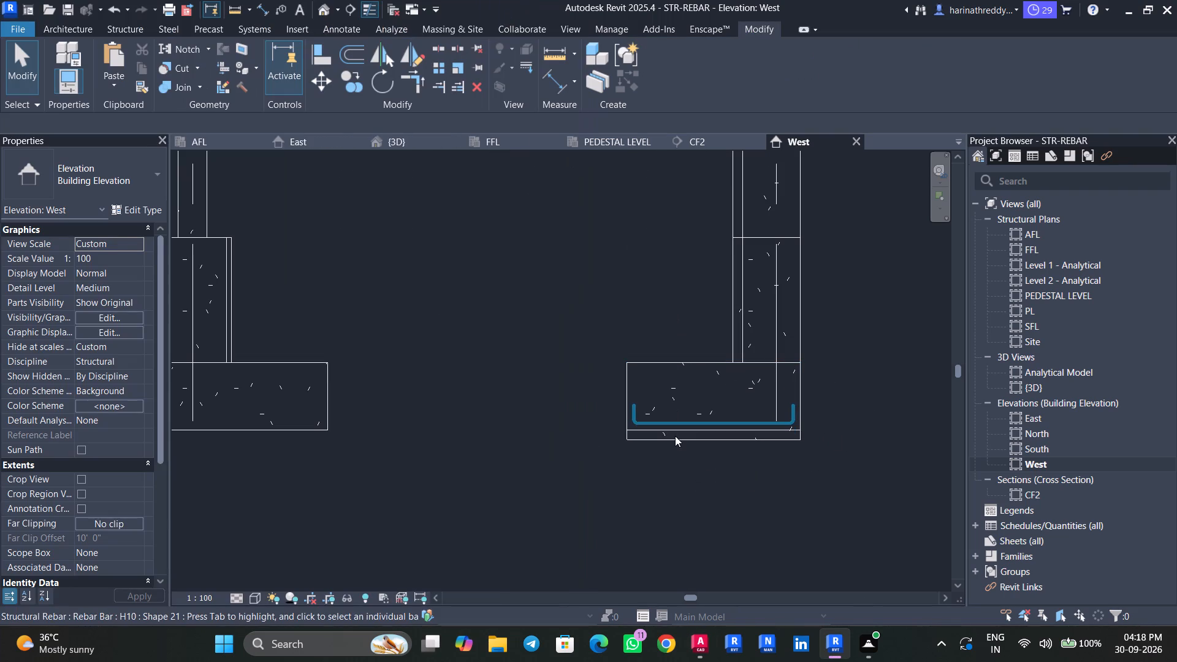
pyautogui.click(675, 436)
pyautogui.scroll(9, 675, 436)
pyautogui.press('Escape')
pyautogui.press('Escape')
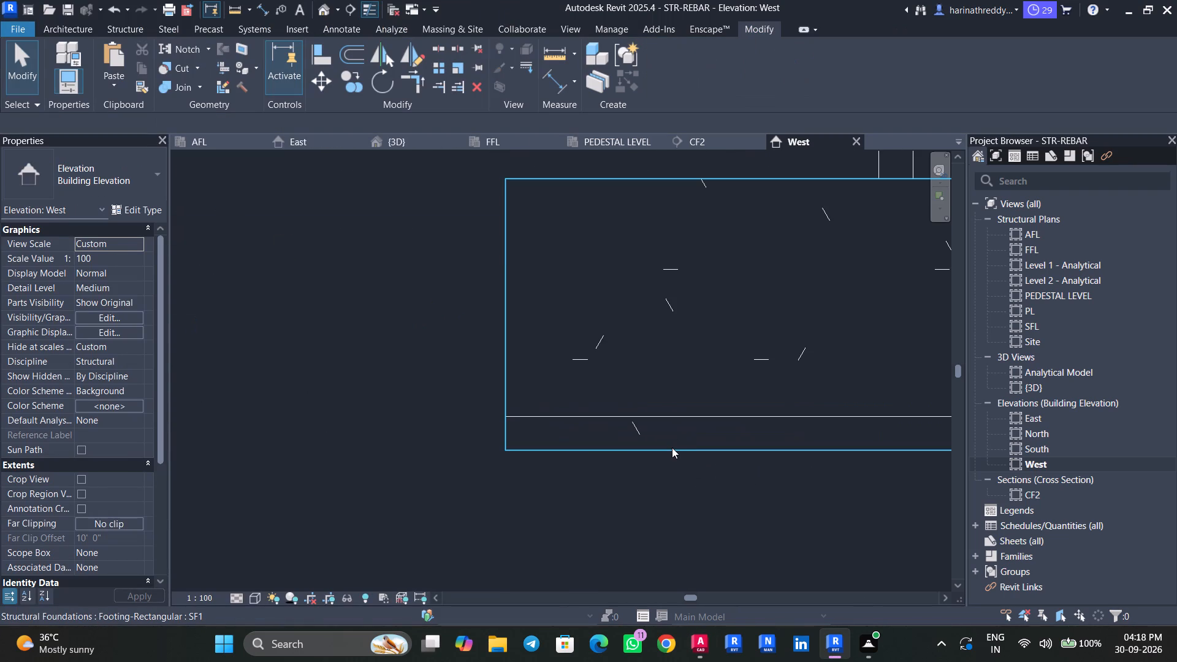
pyautogui.click(672, 447)
pyautogui.press('Escape')
pyautogui.click(670, 398)
pyautogui.scroll(-2, 670, 398)
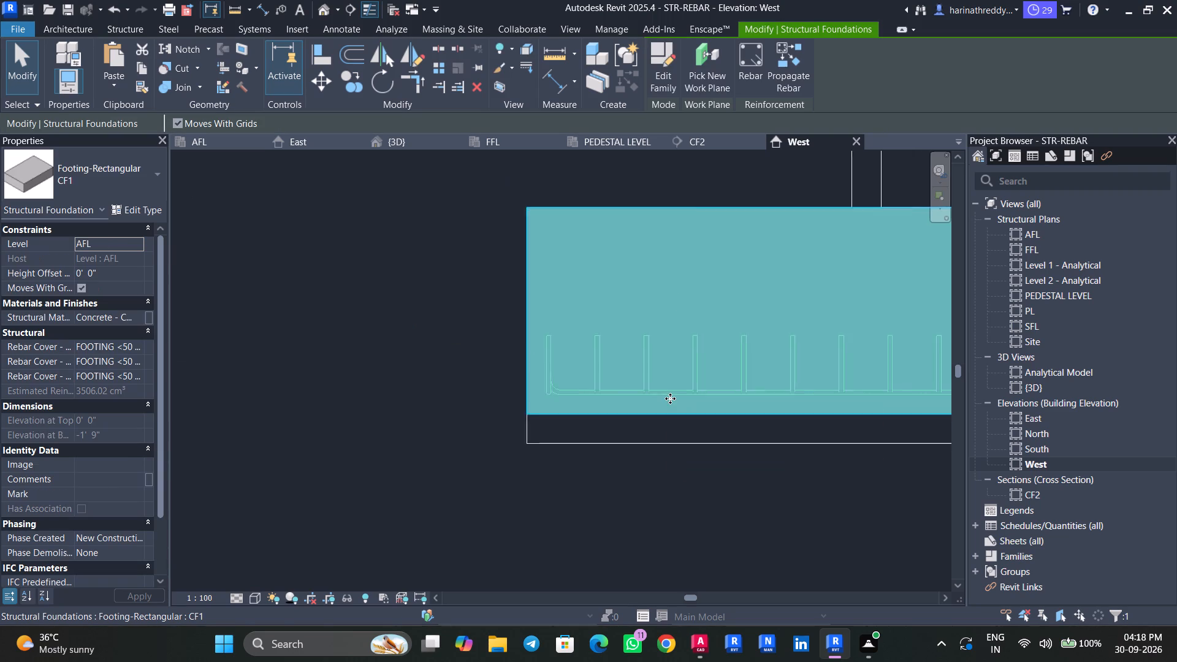
pyautogui.scroll(-1, 670, 398)
pyautogui.moveTo(670, 398); pyautogui.dragTo(529, 439, button='middle')
pyautogui.press('Escape')
pyautogui.click(528, 466)
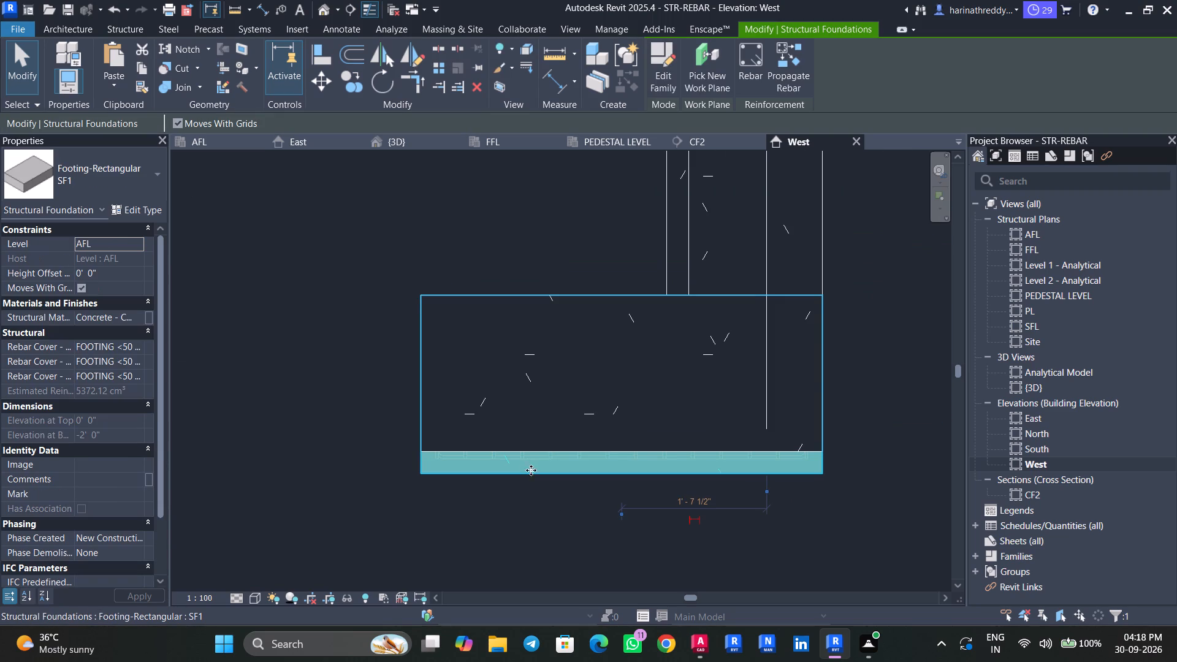
pyautogui.keyDown('shift'); pyautogui.moveTo(586, 516); pyautogui.dragTo(592, 559, button='middle'); pyautogui.keyUp('shift')
pyautogui.press('Escape')
pyautogui.press('Escape')
pyautogui.press('Escape')
pyautogui.press('Escape')
pyautogui.click(622, 449)
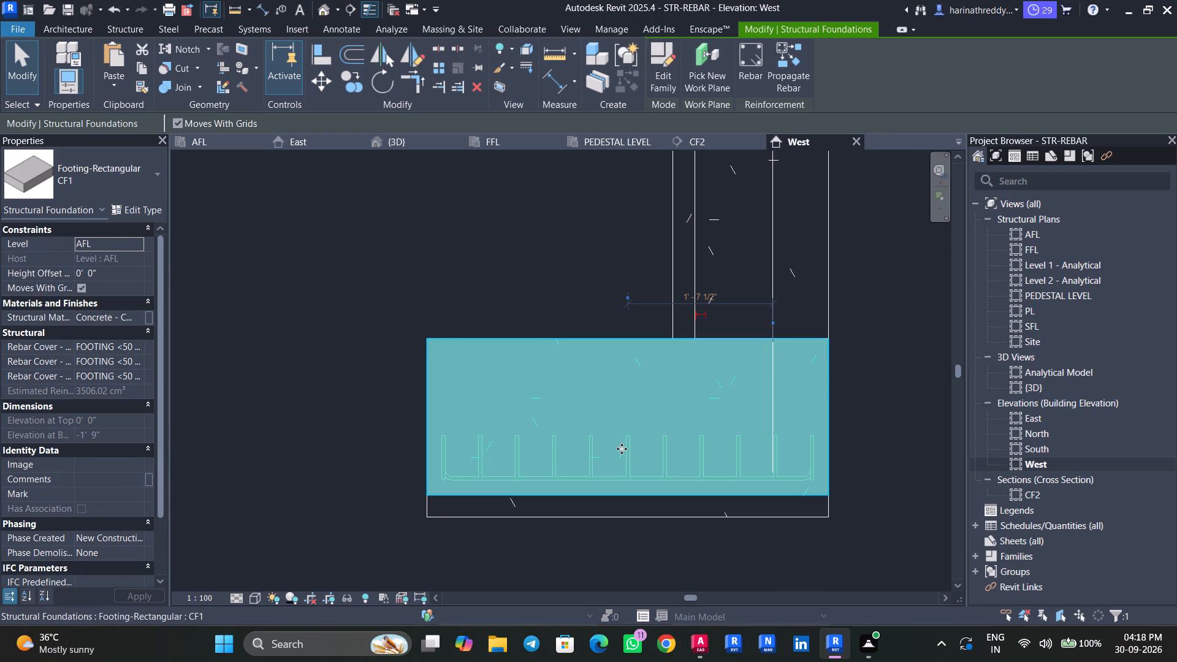
pyautogui.press('Escape')
pyautogui.press('Escape')
pyautogui.press('Escape')
# Examine the end footings and column reinforcement from the side and from below in the 3D view.
pyautogui.click(398, 145)
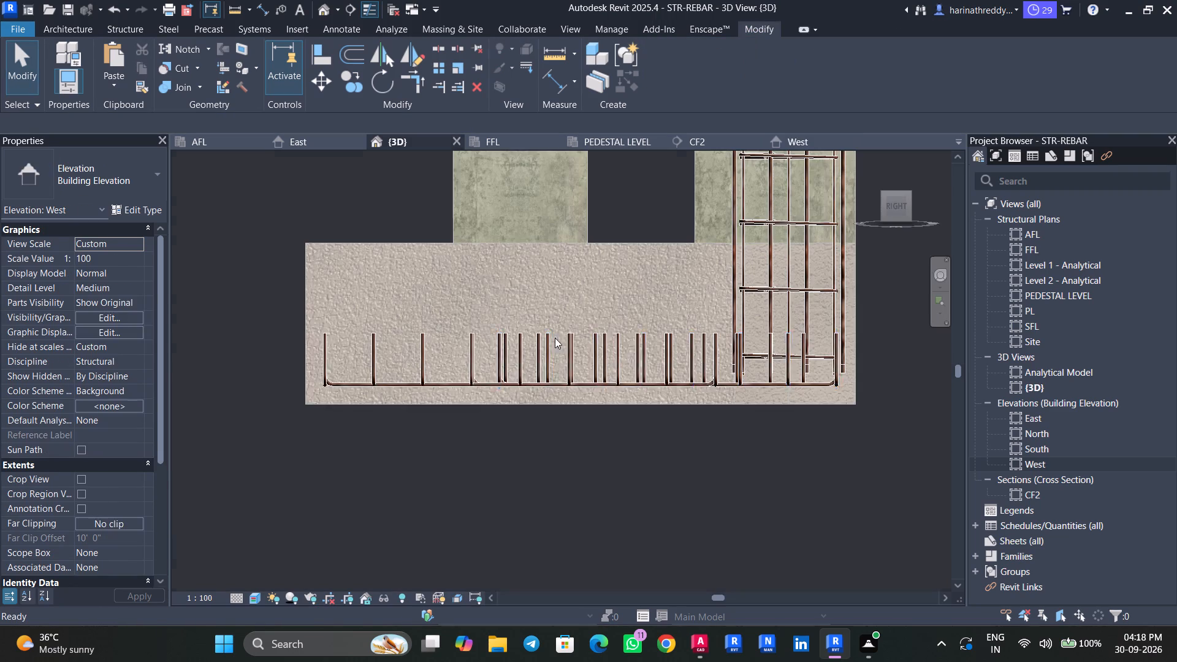
pyautogui.keyDown('shift'); pyautogui.moveTo(712, 432); pyautogui.dragTo(710, 460, button='middle'); pyautogui.keyUp('shift')
pyautogui.scroll(-5, 715, 447)
pyautogui.moveTo(715, 446); pyautogui.dragTo(657, 165, button='middle')
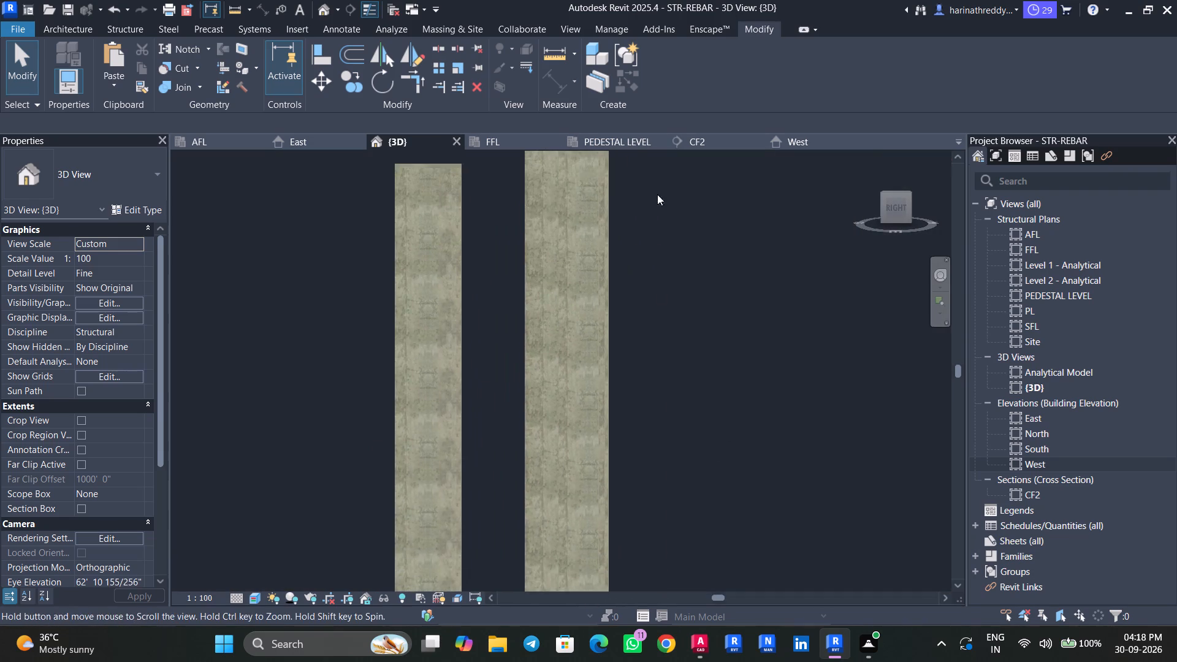
pyautogui.moveTo(690, 499); pyautogui.dragTo(674, 168, button='middle')
pyautogui.moveTo(663, 525); pyautogui.dragTo(710, 235, button='middle')
pyautogui.scroll(-13, 699, 245)
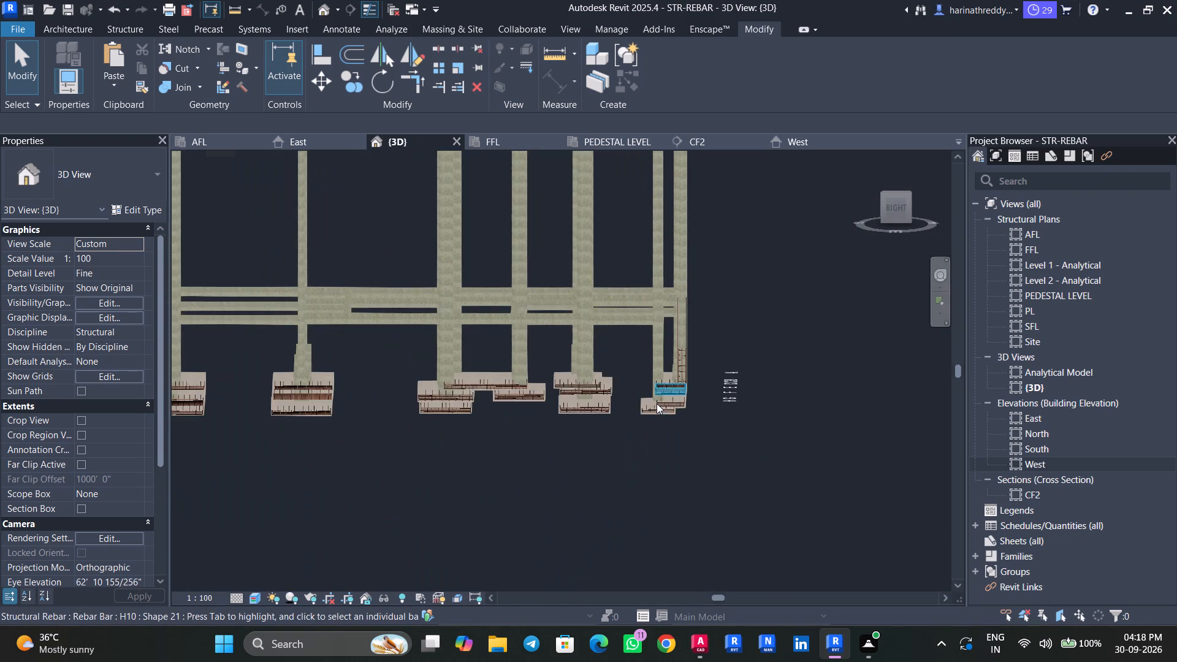
pyautogui.scroll(10, 657, 403)
pyautogui.keyDown('shift'); pyautogui.moveTo(733, 410); pyautogui.dragTo(732, 434, button='middle'); pyautogui.keyUp('shift')
pyautogui.moveTo(733, 434); pyautogui.dragTo(737, 105, button='middle')
pyautogui.moveTo(774, 462); pyautogui.dragTo(754, 365, button='middle')
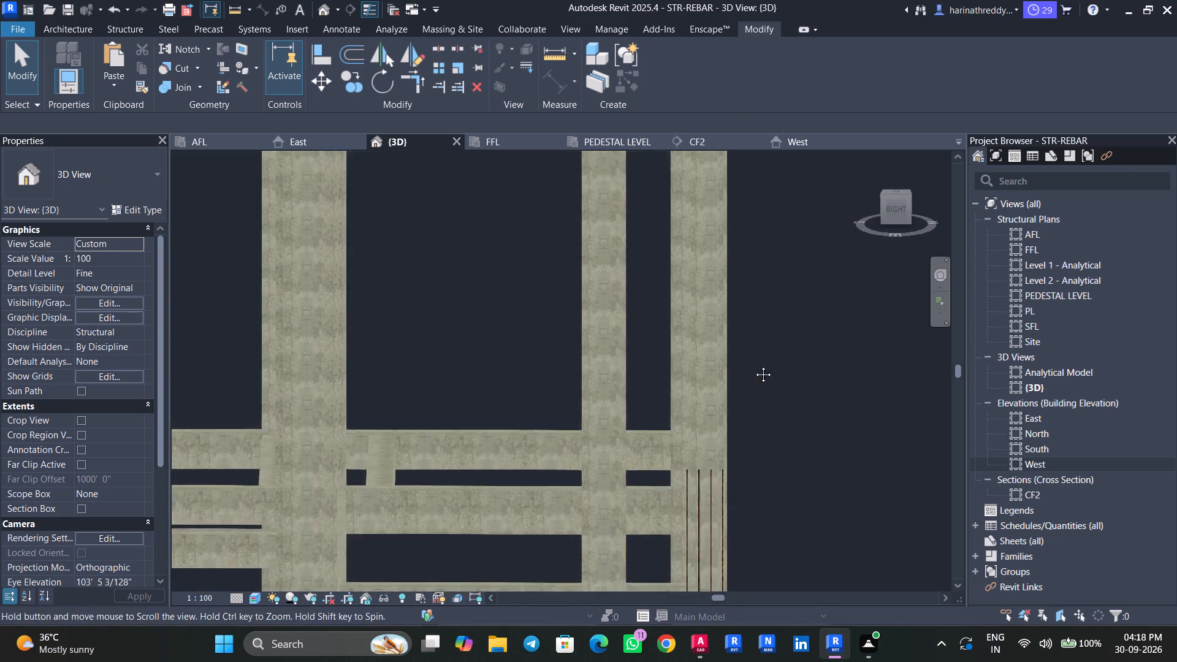
pyautogui.moveTo(754, 365); pyautogui.dragTo(709, 196, button='middle')
pyautogui.scroll(1, 712, 209)
pyautogui.moveTo(678, 465); pyautogui.dragTo(696, 158, button='middle')
pyautogui.scroll(1, 661, 505)
pyautogui.moveTo(661, 514); pyautogui.dragTo(663, 368, button='middle')
pyautogui.scroll(1, 584, 502)
pyautogui.scroll(-1, 584, 502)
pyautogui.scroll(1, 585, 495)
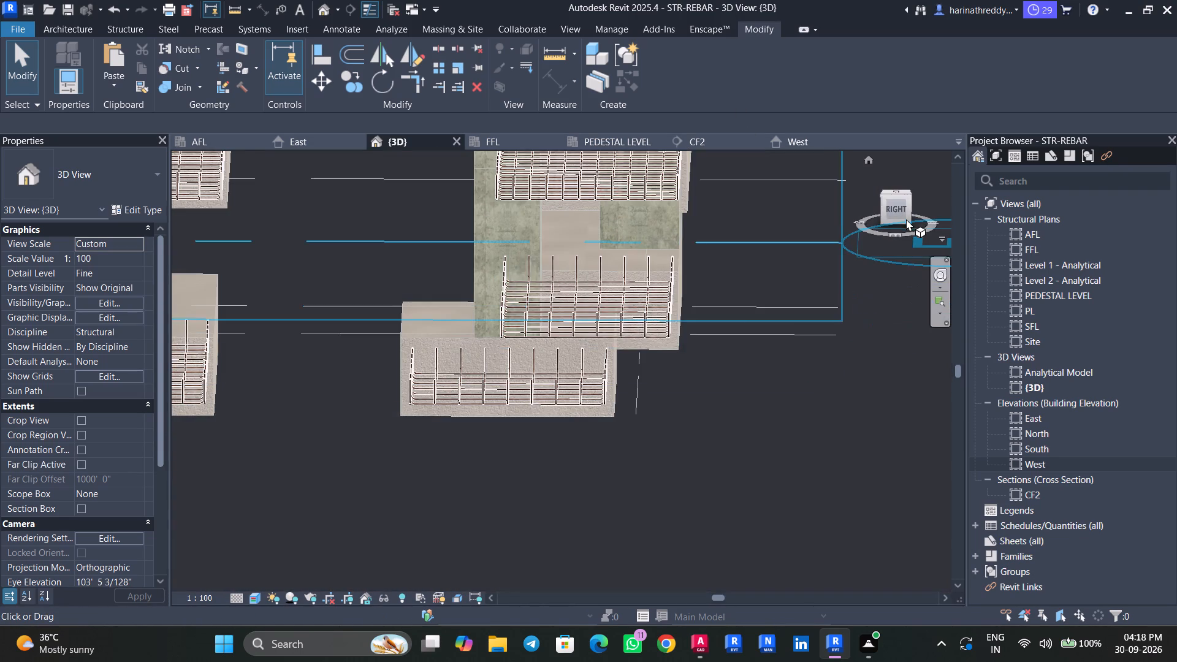
# Orient the 3D view to the back-left corner and examine the pedestal and footing bars of the column at grid A-7.
pyautogui.click(906, 218)
pyautogui.click(913, 211)
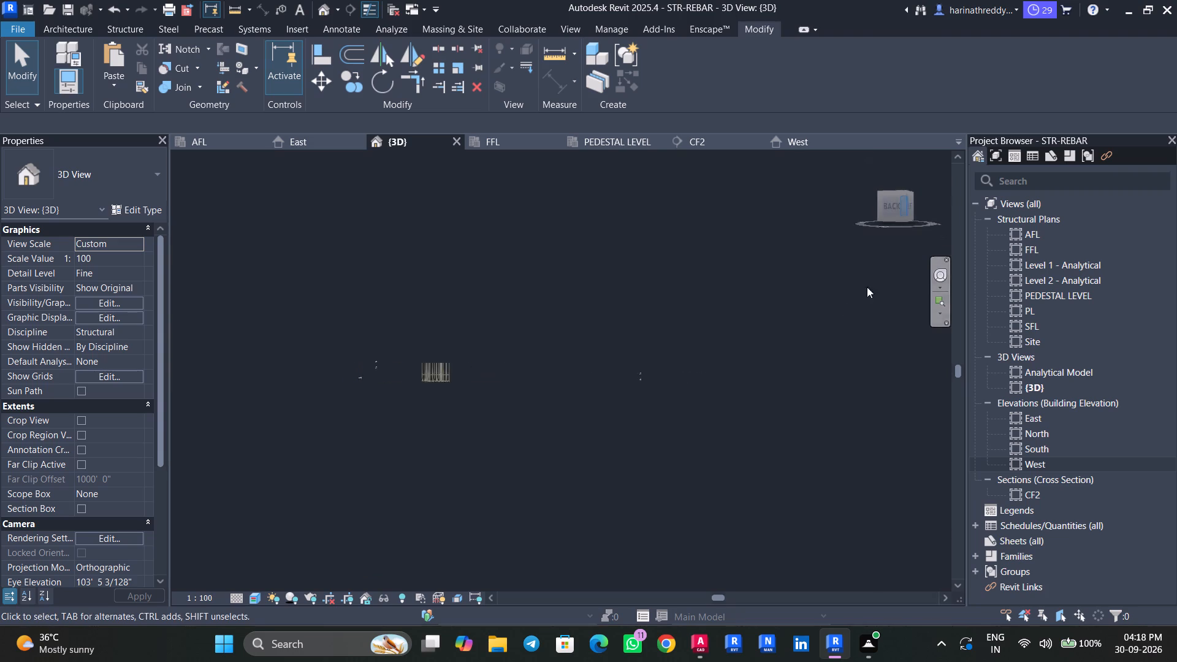
pyautogui.keyDown('shift'); pyautogui.moveTo(459, 429); pyautogui.dragTo(460, 523, button='middle'); pyautogui.keyUp('shift')
pyautogui.scroll(18, 505, 280)
pyautogui.scroll(-1, 490, 392)
pyautogui.scroll(2, 490, 392)
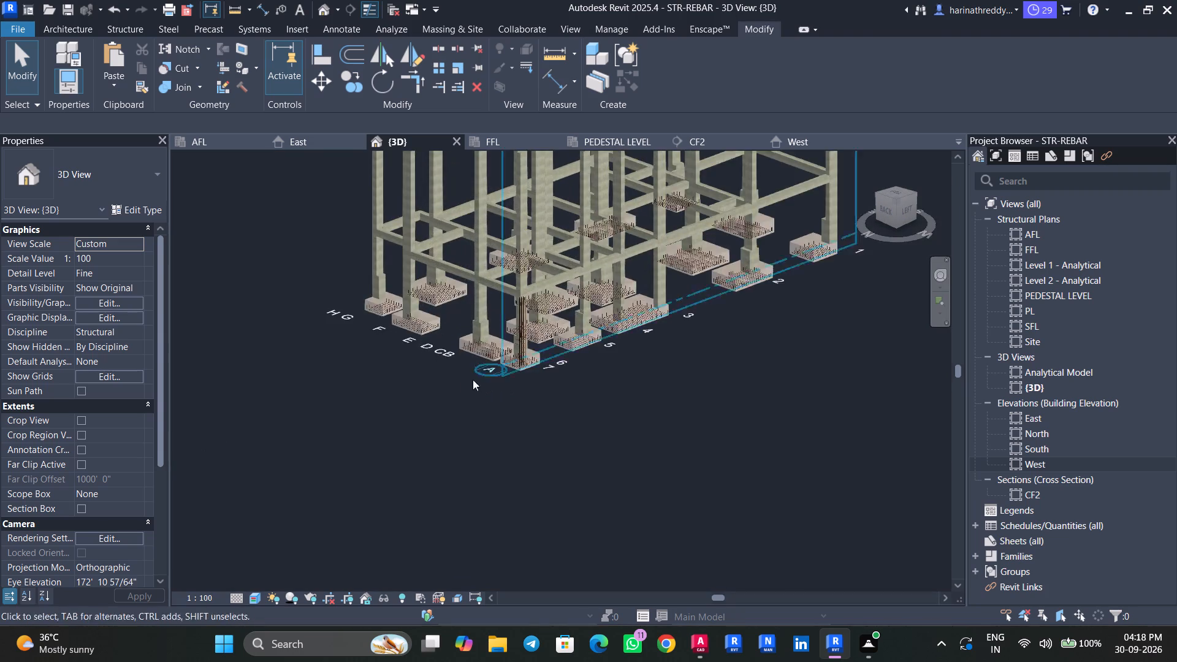
pyautogui.scroll(6, 473, 379)
pyautogui.moveTo(436, 396); pyautogui.dragTo(311, 520, button='middle')
pyautogui.scroll(11, 473, 421)
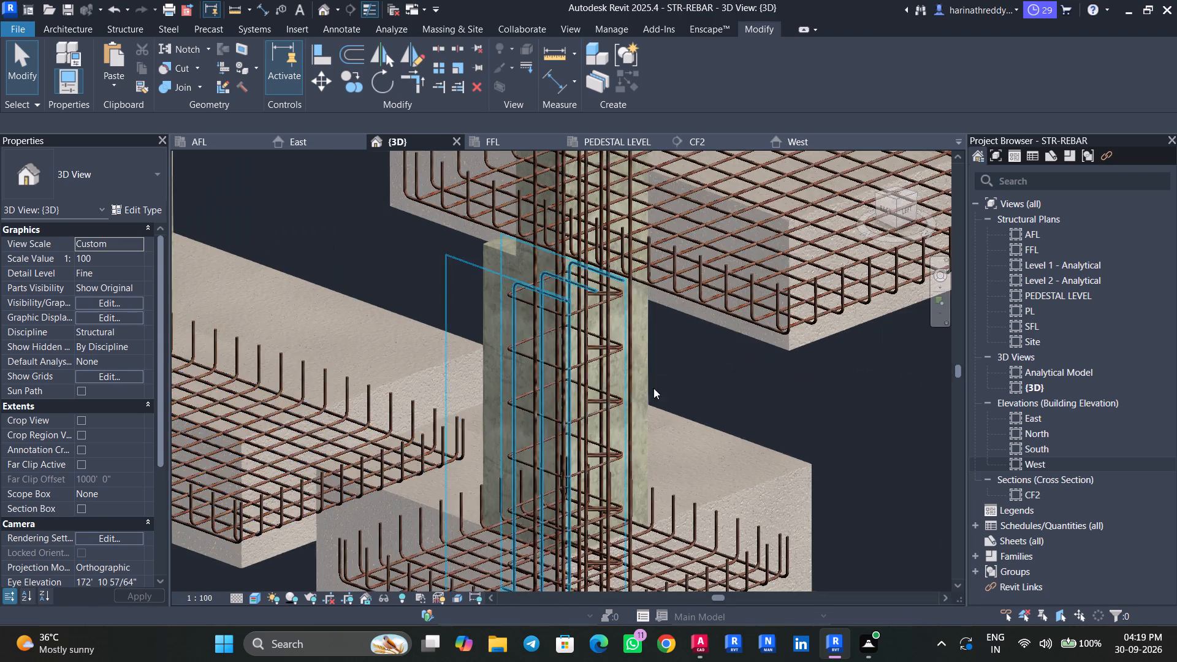
# Open section CF2 and inspect the pedestal's H8 ties and the column's vertical H12 bars.
pyautogui.doubleClick(1032, 500)
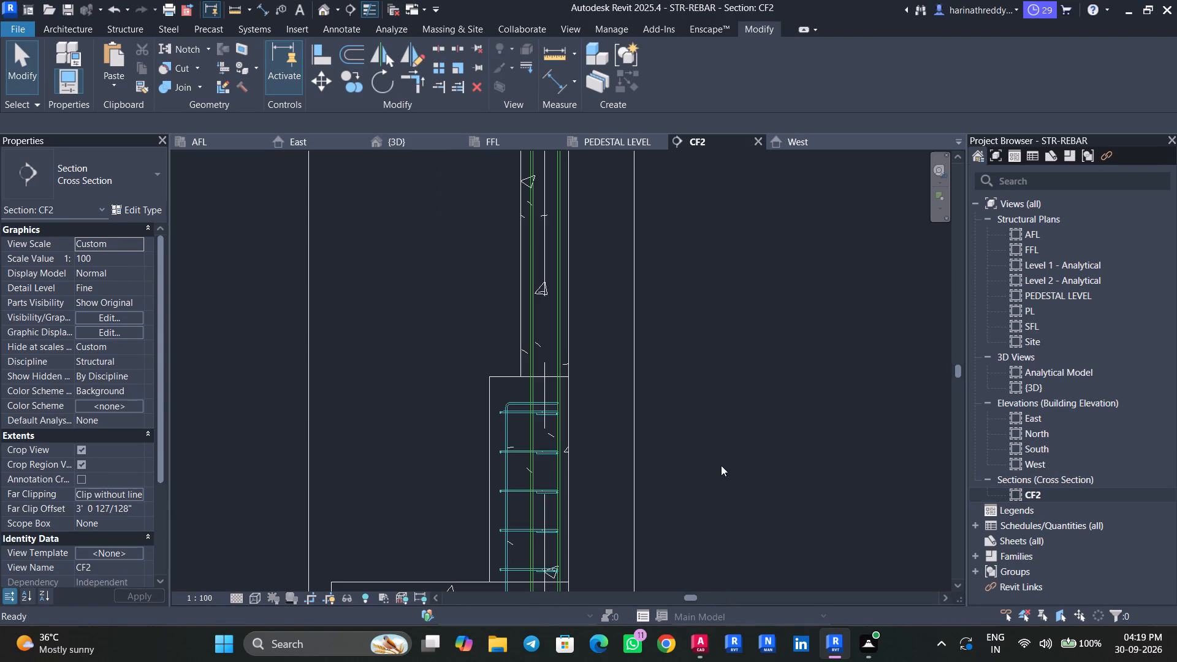
pyautogui.moveTo(586, 444); pyautogui.dragTo(608, 283, button='middle')
pyautogui.press('Escape')
pyautogui.press('Escape')
pyautogui.press('Escape')
pyautogui.click(539, 368)
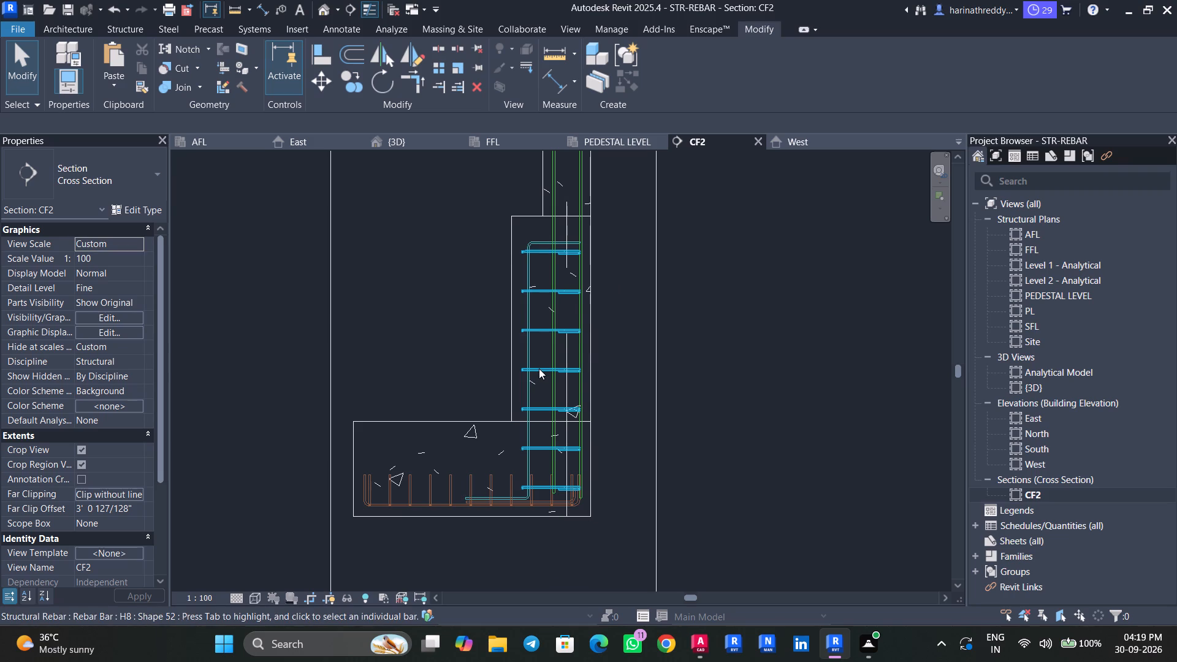
pyautogui.press('Escape')
pyautogui.press('Escape')
pyautogui.click(579, 357)
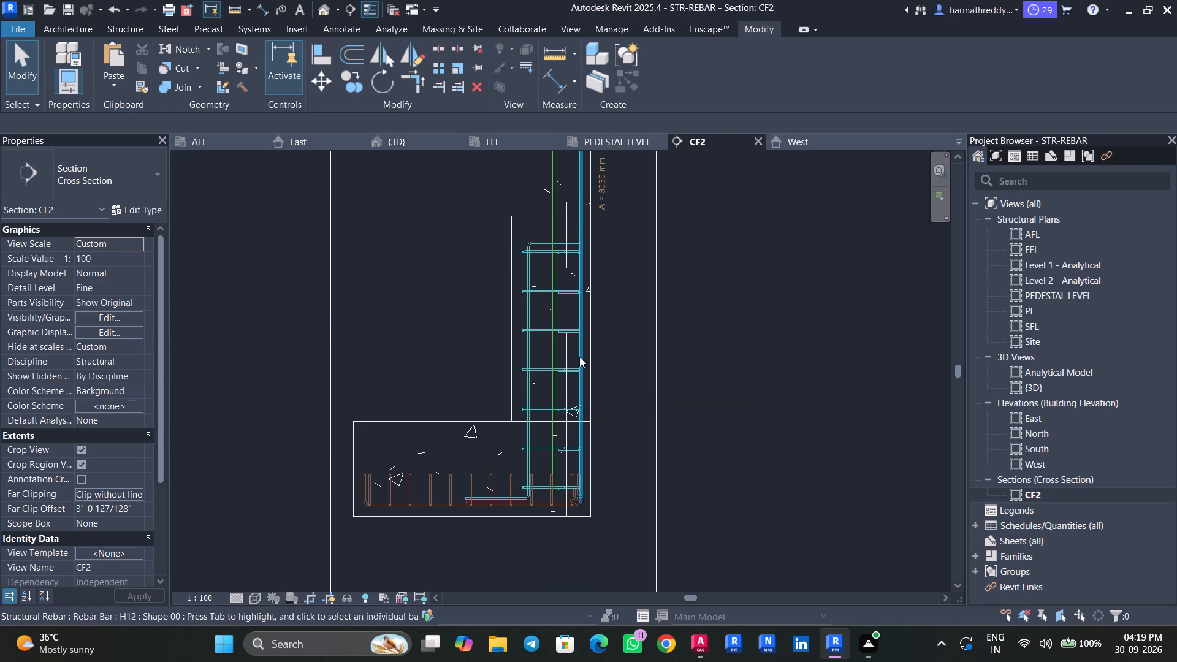
pyautogui.press('Escape')
pyautogui.press('Escape')
# Lay out the single H10 shape 11 bar at the footing's bottom as a Maximum Spacing set at 8" spacing.
pyautogui.click(506, 498)
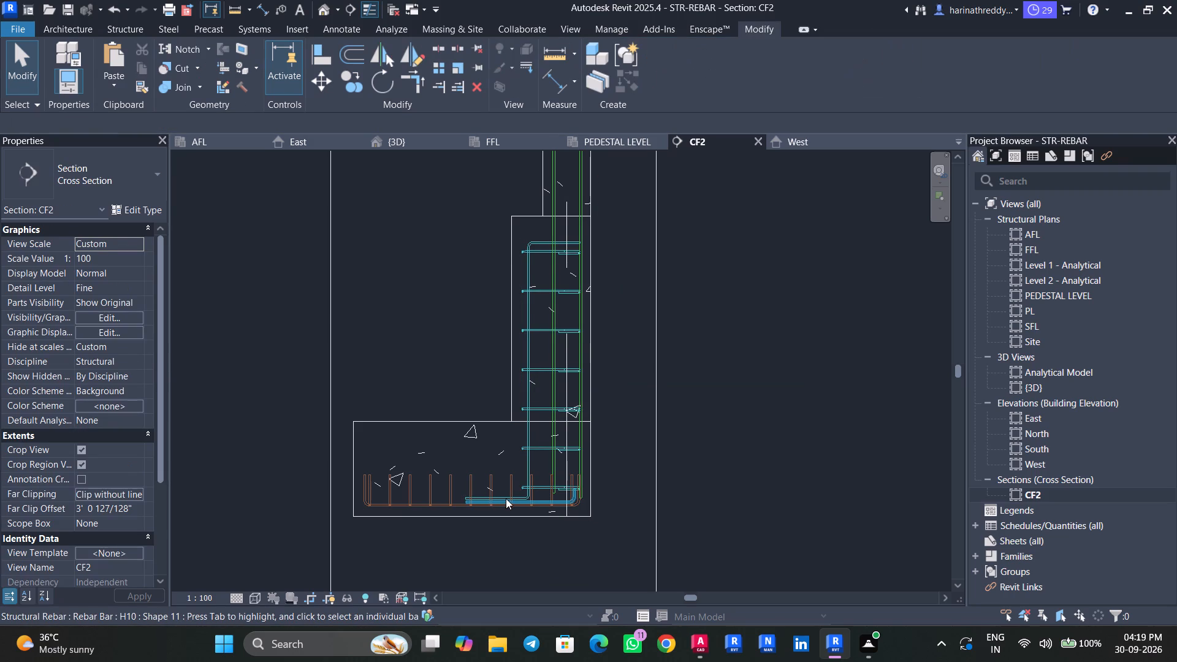
pyautogui.press('Escape')
pyautogui.click(544, 504)
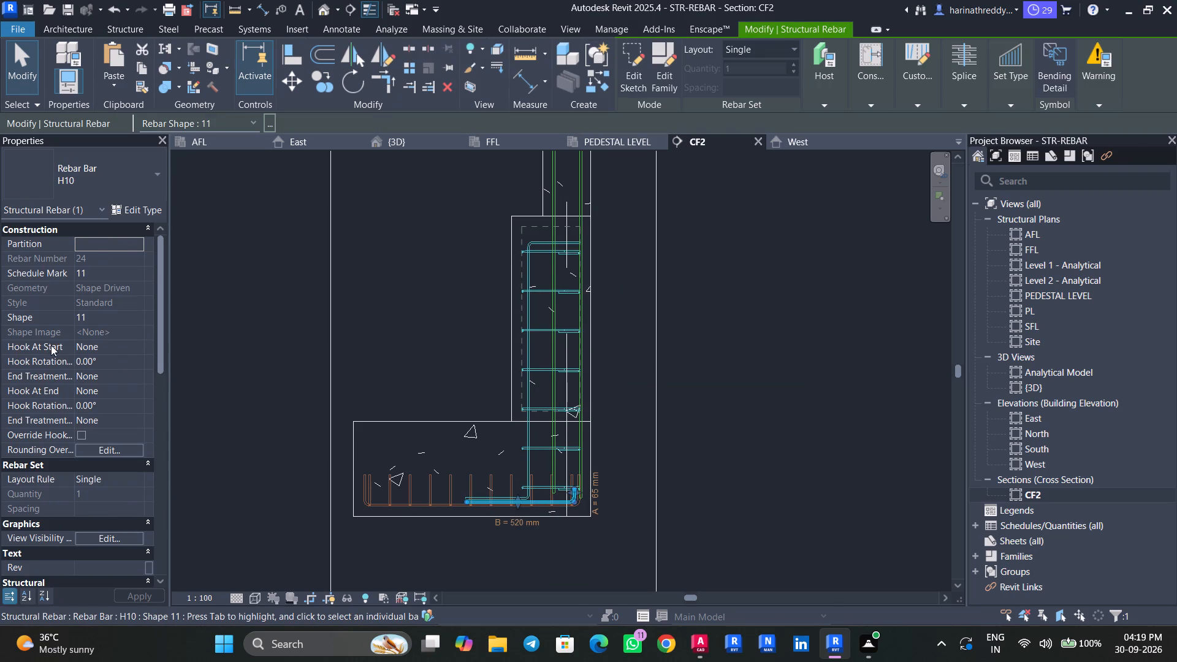
pyautogui.click(149, 477)
pyautogui.click(143, 481)
pyautogui.click(145, 477)
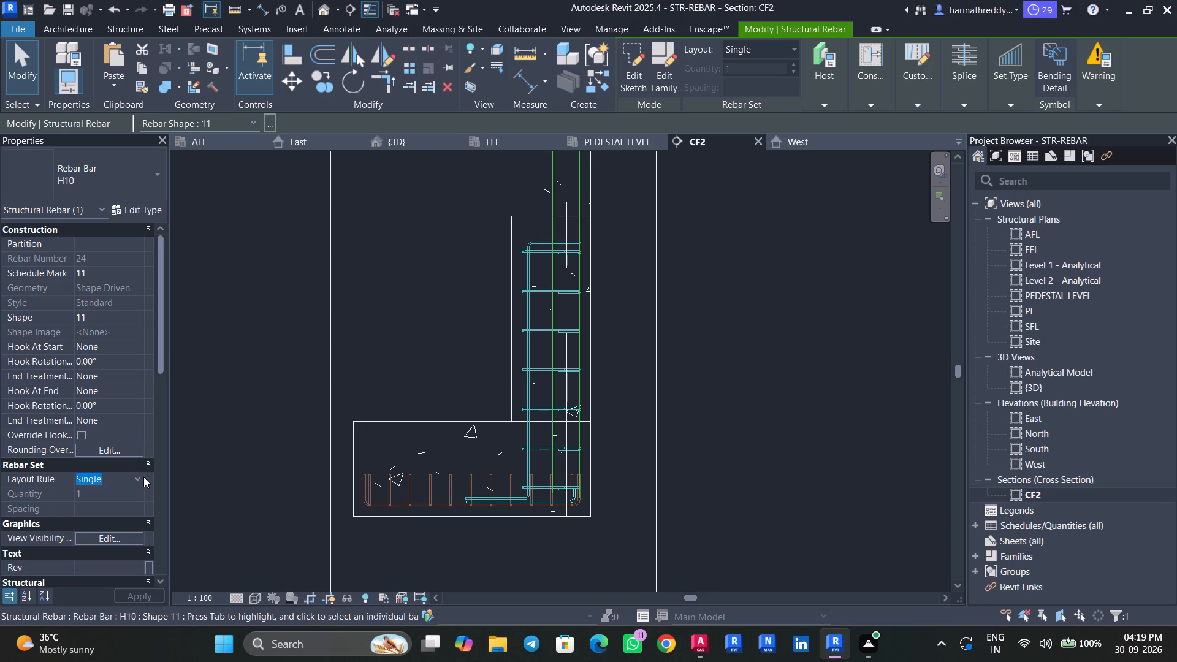
pyautogui.click(140, 480)
pyautogui.click(123, 519)
pyautogui.click(129, 509)
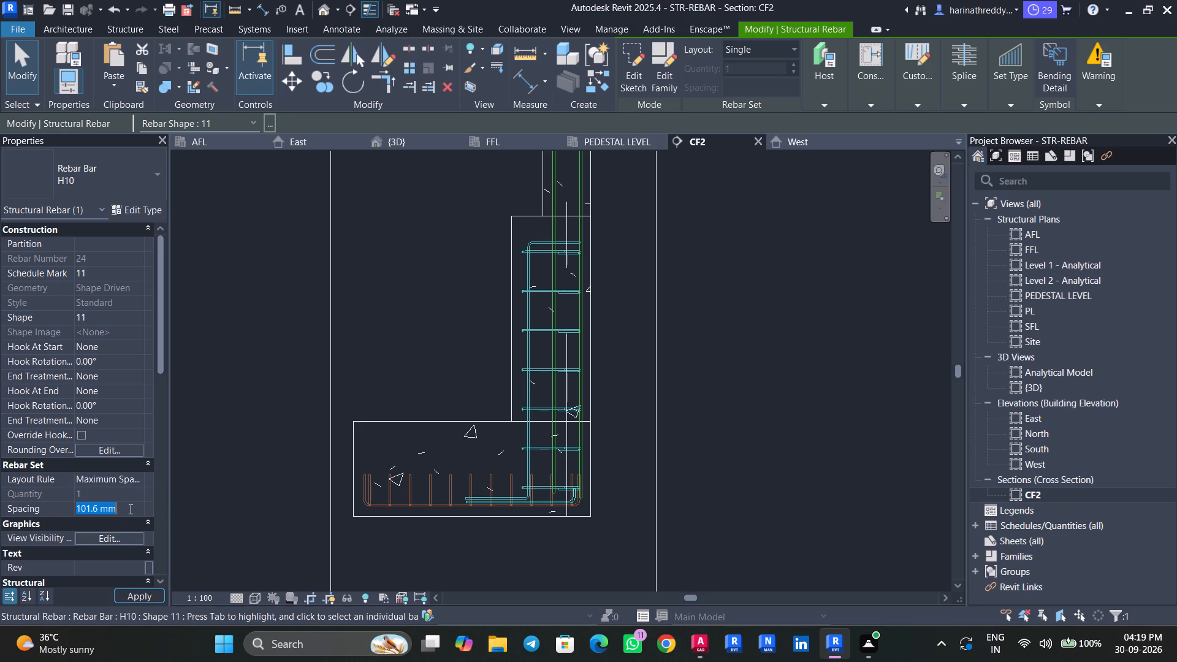
pyautogui.write('8"')
pyautogui.press('Return')
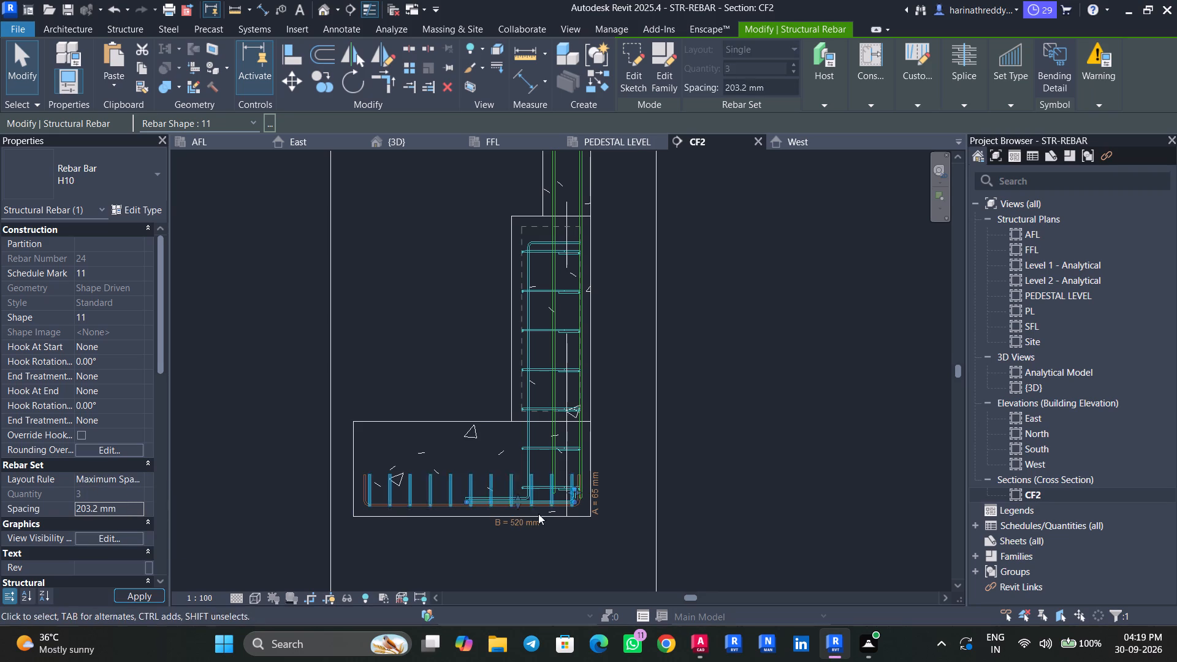
pyautogui.press('Escape')
pyautogui.press('Escape')
pyautogui.press('Escape')
# Check the top of the C1 column bars at the beam in section CF2, and open the PEDESTAL LEVEL plan.
pyautogui.moveTo(606, 199); pyautogui.dragTo(612, 528, button='middle')
pyautogui.scroll(1, 612, 528)
pyautogui.moveTo(631, 281); pyautogui.dragTo(621, 573, button='middle')
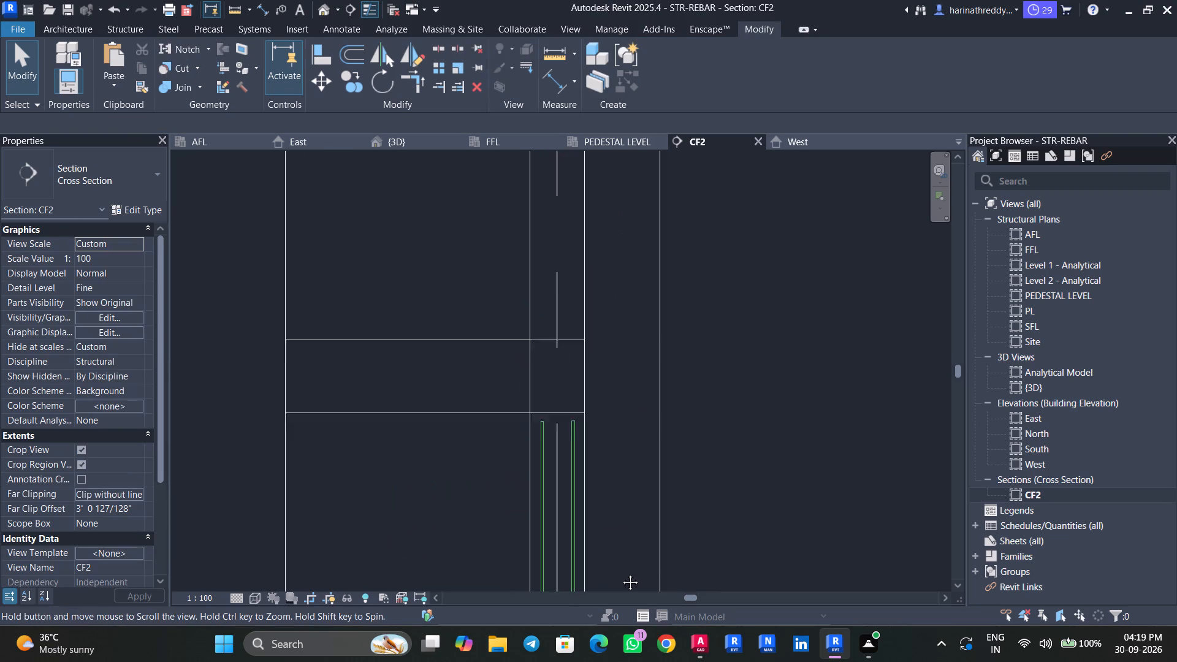
pyautogui.moveTo(621, 573); pyautogui.dragTo(621, 574, button='middle')
pyautogui.moveTo(594, 448); pyautogui.dragTo(596, 344, button='middle')
pyautogui.scroll(2, 590, 352)
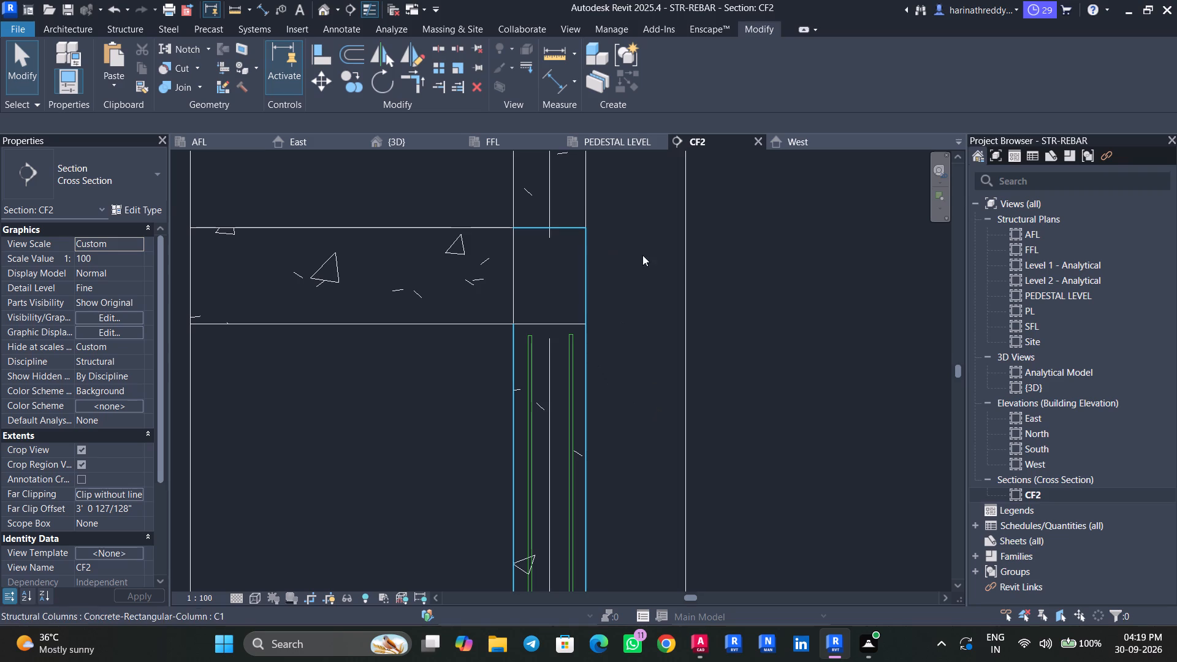
pyautogui.click(604, 145)
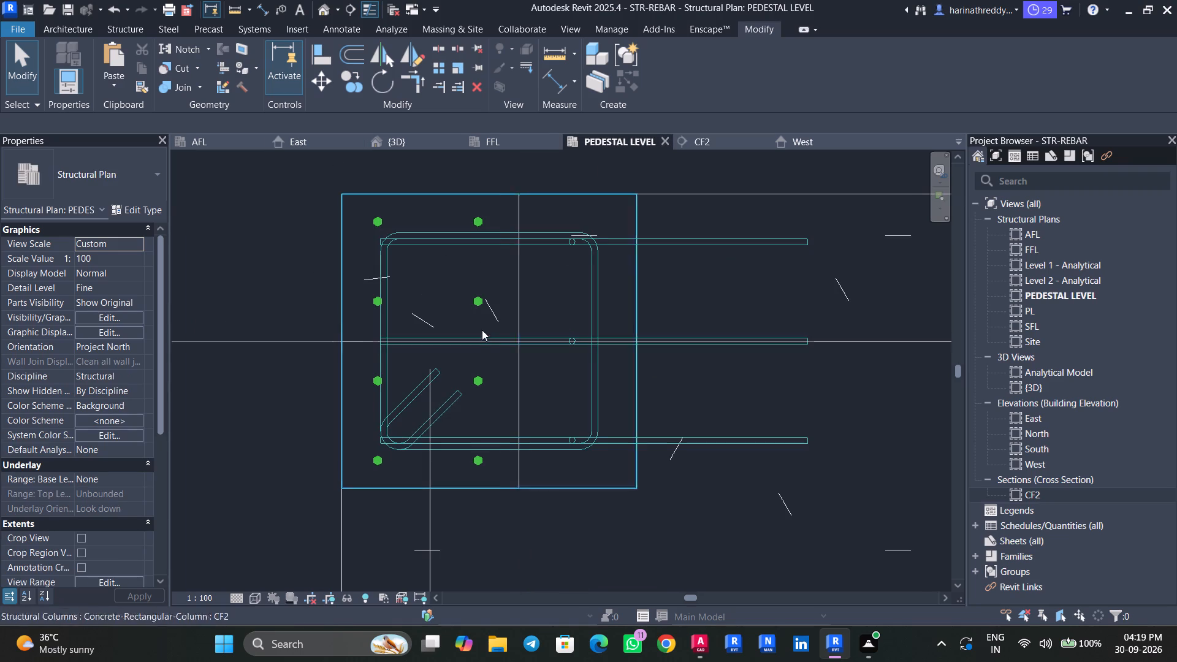
pyautogui.press('Escape')
pyautogui.press('Escape')
pyautogui.press('Escape')
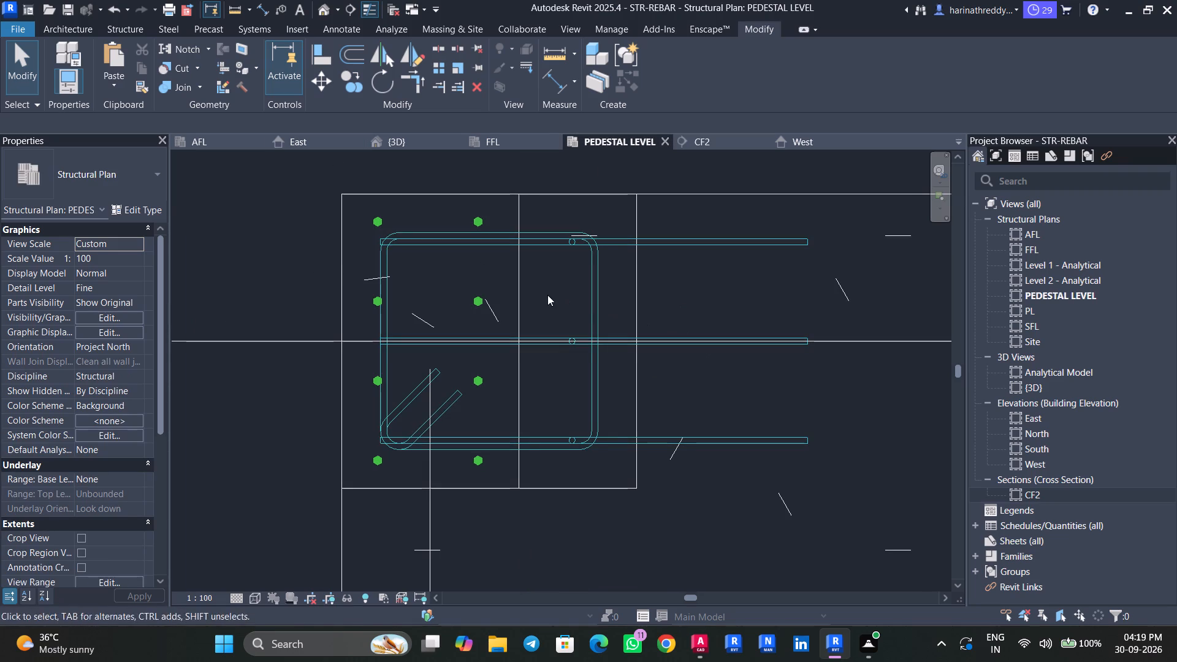
pyautogui.press('Escape')
pyautogui.press('Escape')
# Start placing rebar in the C1 column in the PEDESTAL LEVEL plan and choose the closed tie, Rebar Shape 52.
pyautogui.scroll(4, 374, 260)
pyautogui.moveTo(374, 260); pyautogui.dragTo(418, 288, button='middle')
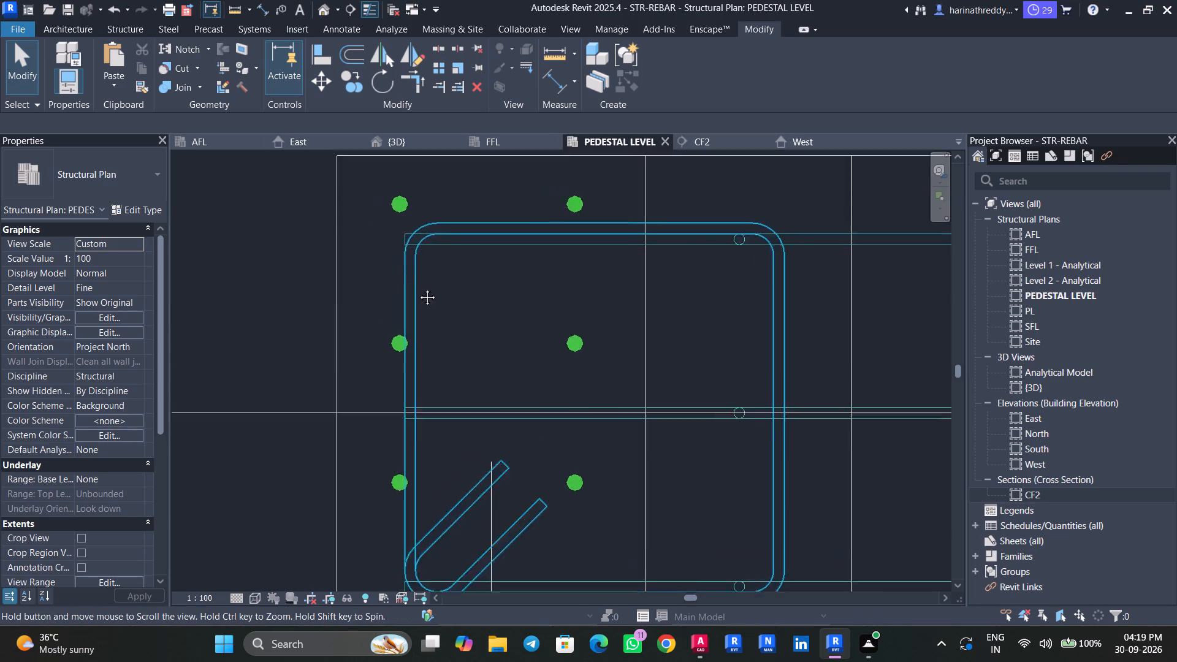
pyautogui.moveTo(418, 288); pyautogui.dragTo(424, 291, button='middle')
pyautogui.click(366, 245)
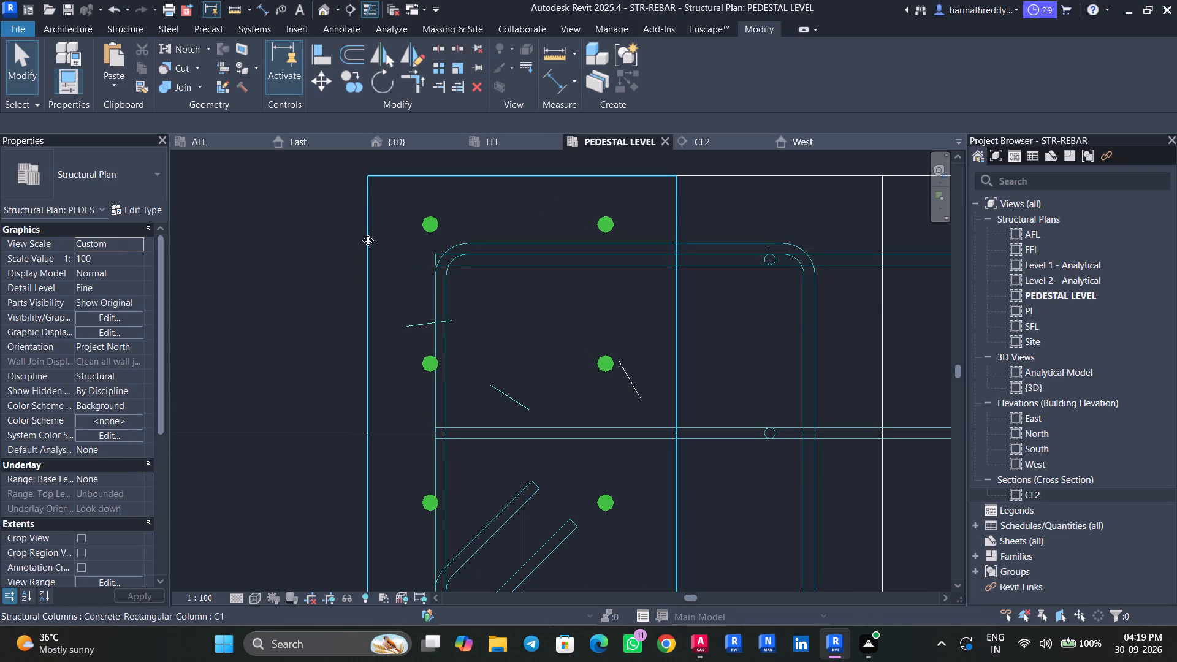
pyautogui.click(788, 70)
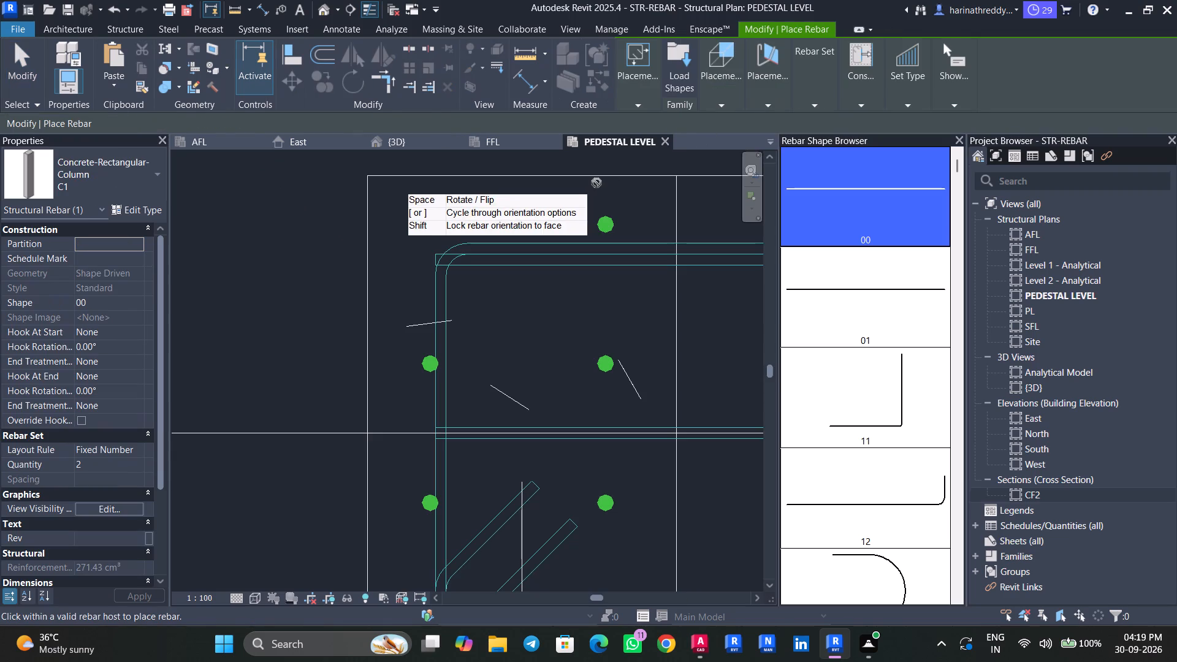
pyautogui.scroll(-11, 858, 329)
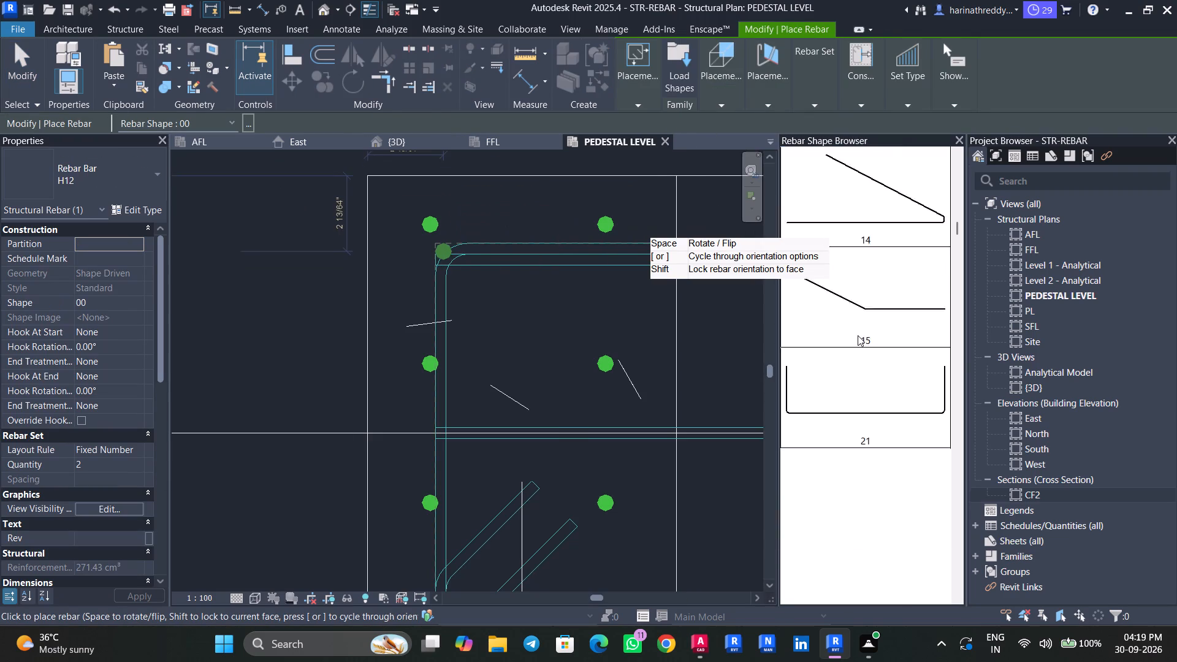
pyautogui.scroll(-20, 858, 335)
pyautogui.scroll(-8, 858, 335)
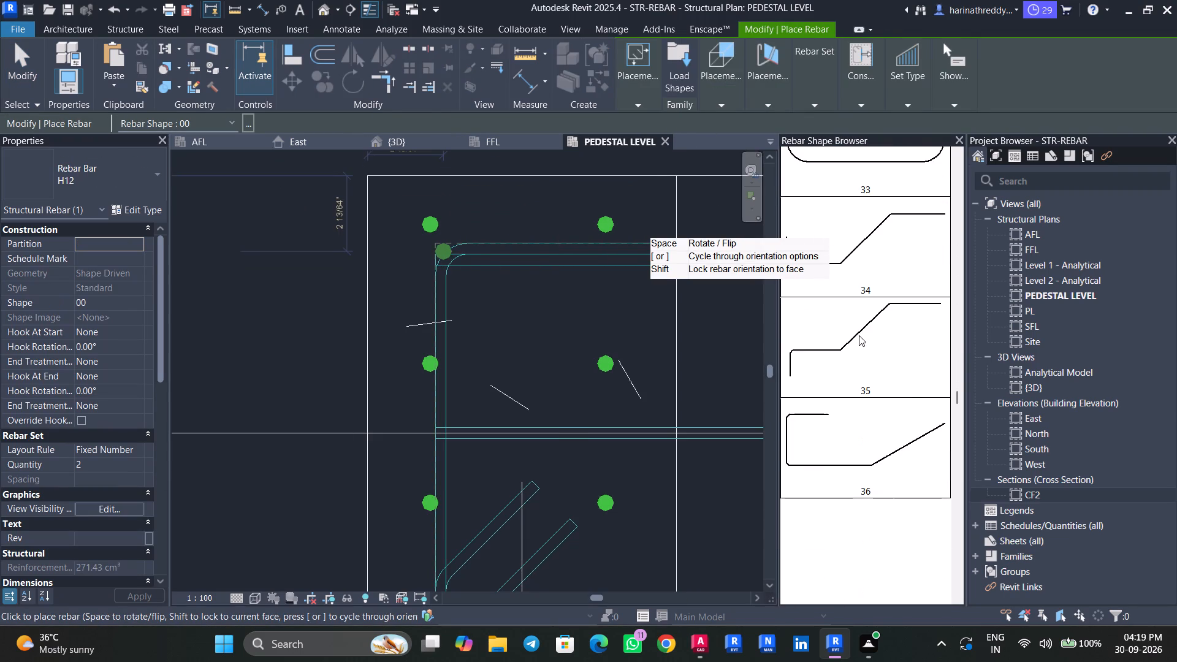
pyautogui.scroll(10, 886, 333)
pyautogui.scroll(-19, 886, 333)
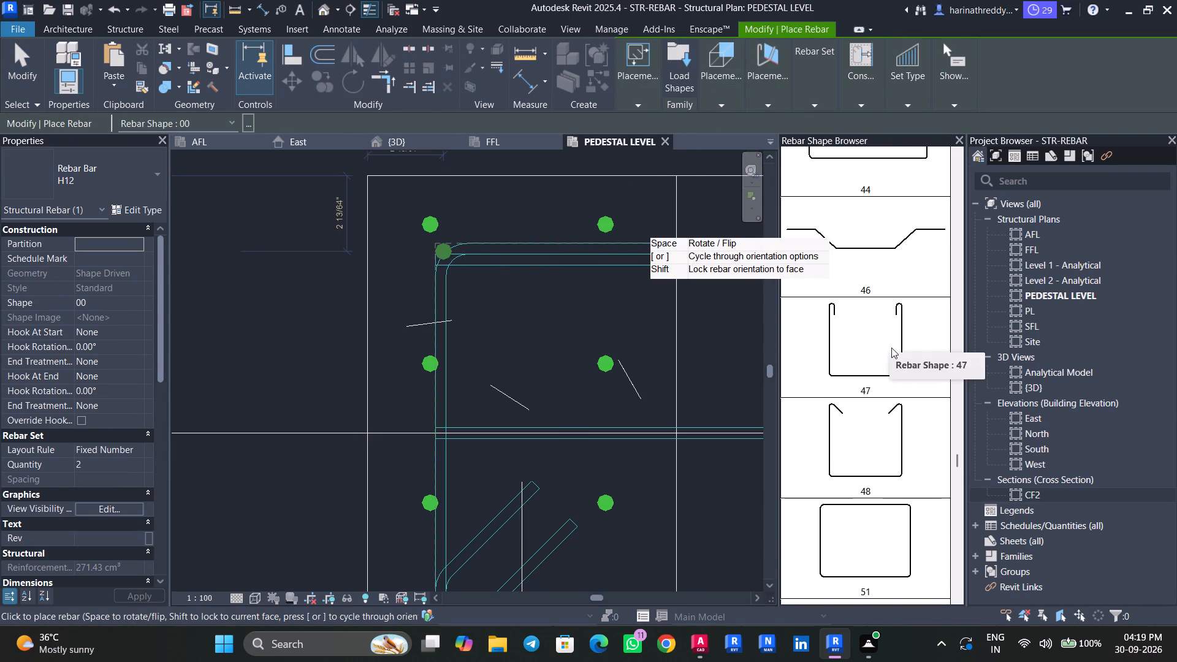
pyautogui.scroll(-2, 877, 463)
pyautogui.click(885, 516)
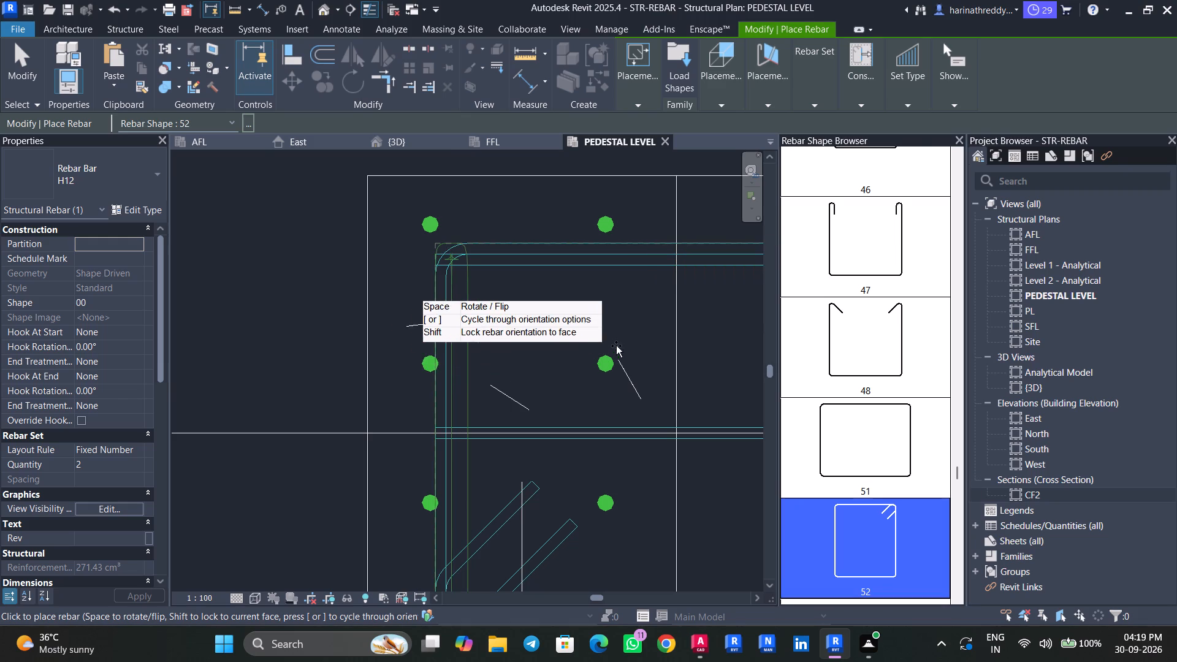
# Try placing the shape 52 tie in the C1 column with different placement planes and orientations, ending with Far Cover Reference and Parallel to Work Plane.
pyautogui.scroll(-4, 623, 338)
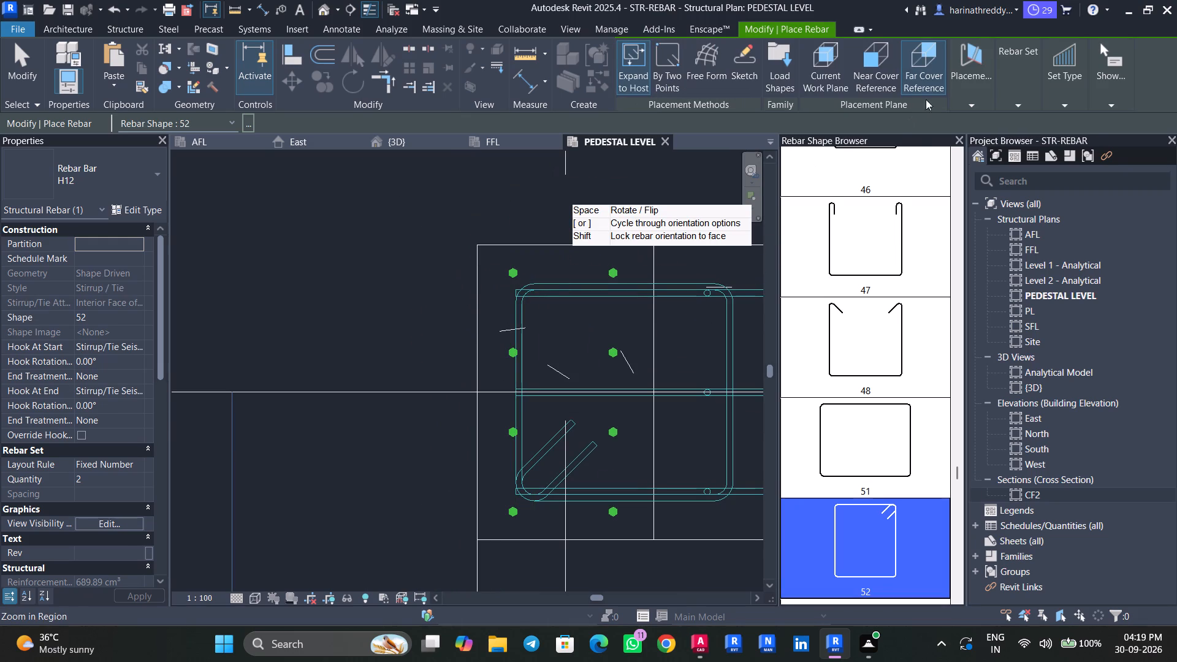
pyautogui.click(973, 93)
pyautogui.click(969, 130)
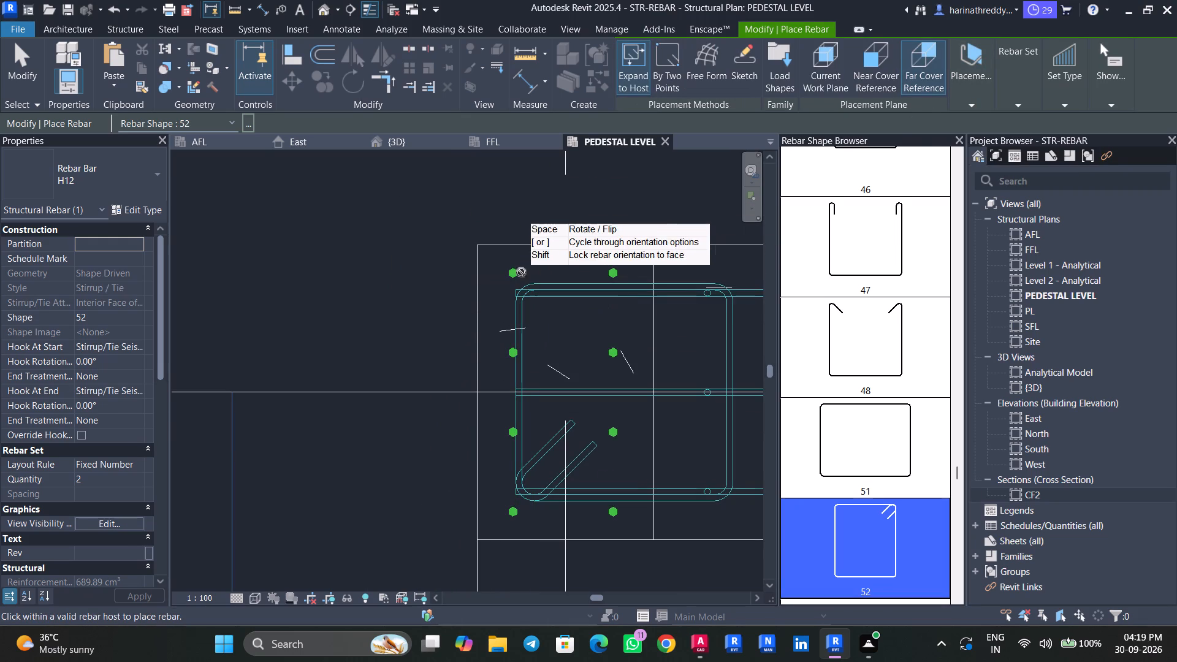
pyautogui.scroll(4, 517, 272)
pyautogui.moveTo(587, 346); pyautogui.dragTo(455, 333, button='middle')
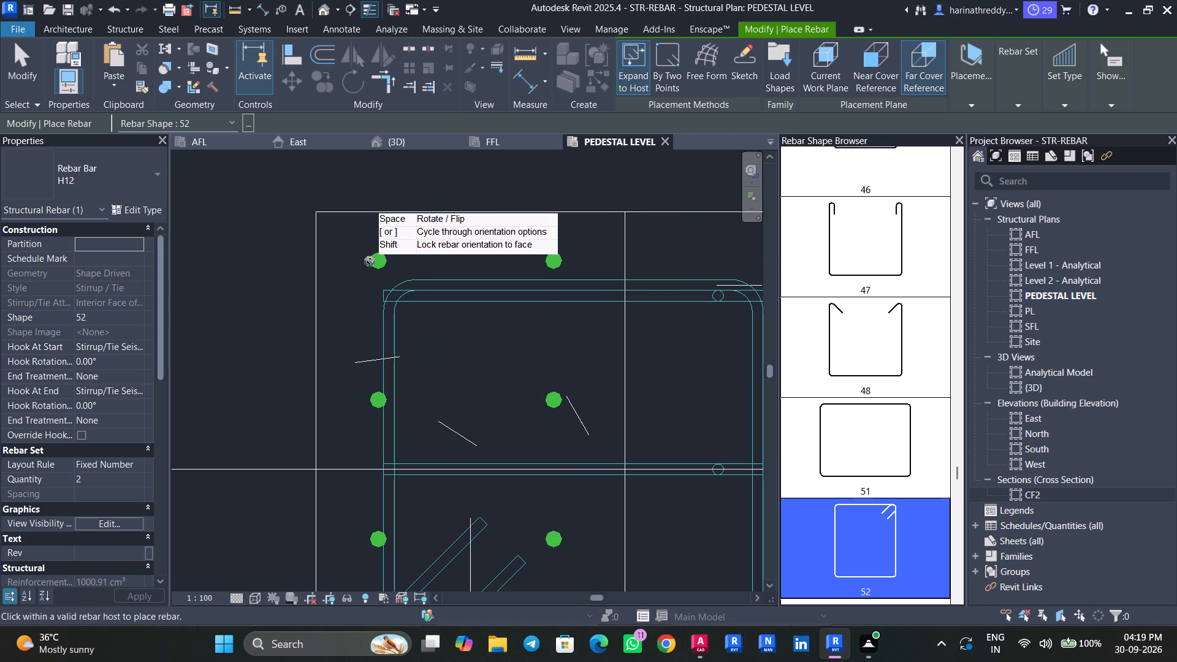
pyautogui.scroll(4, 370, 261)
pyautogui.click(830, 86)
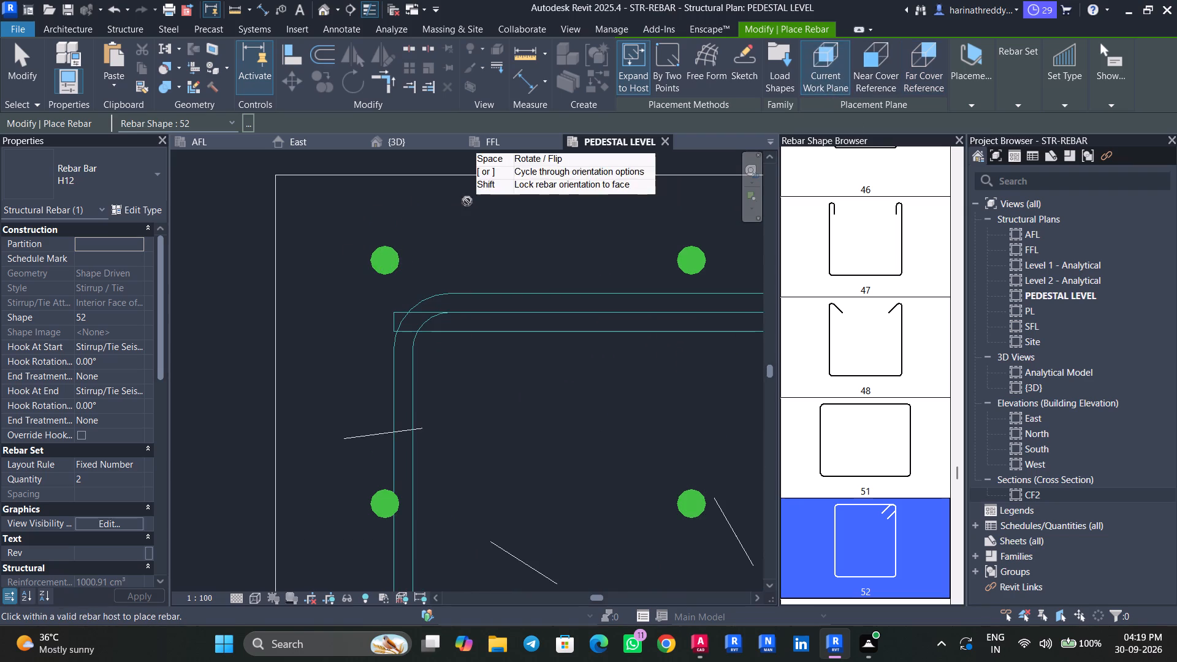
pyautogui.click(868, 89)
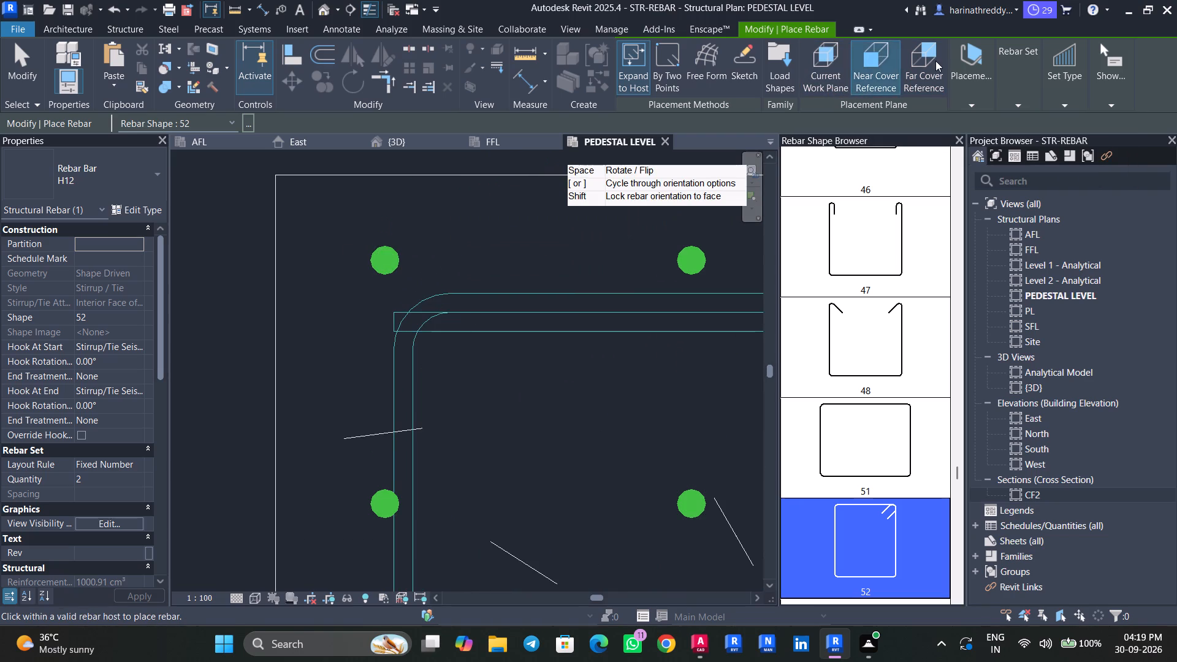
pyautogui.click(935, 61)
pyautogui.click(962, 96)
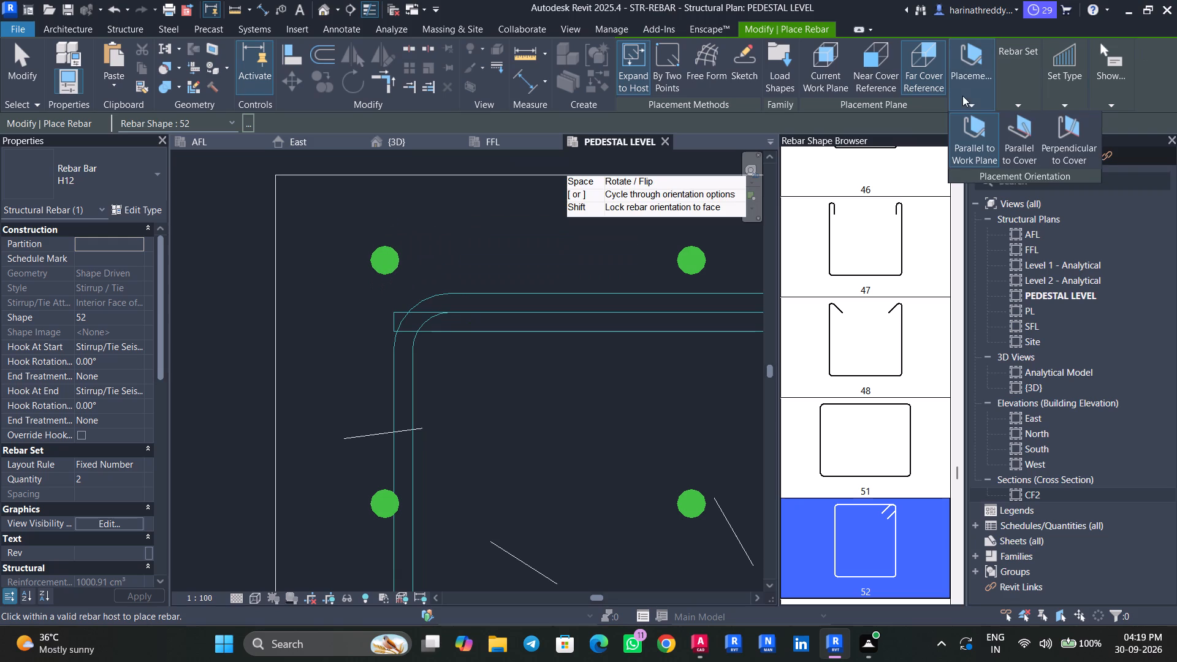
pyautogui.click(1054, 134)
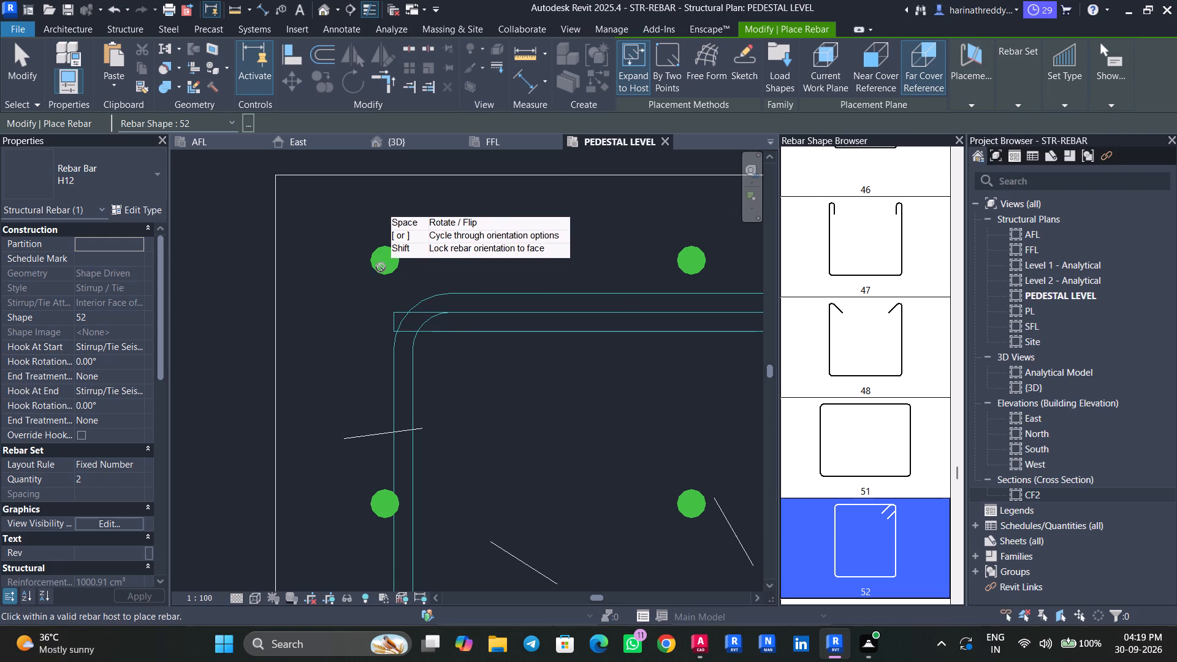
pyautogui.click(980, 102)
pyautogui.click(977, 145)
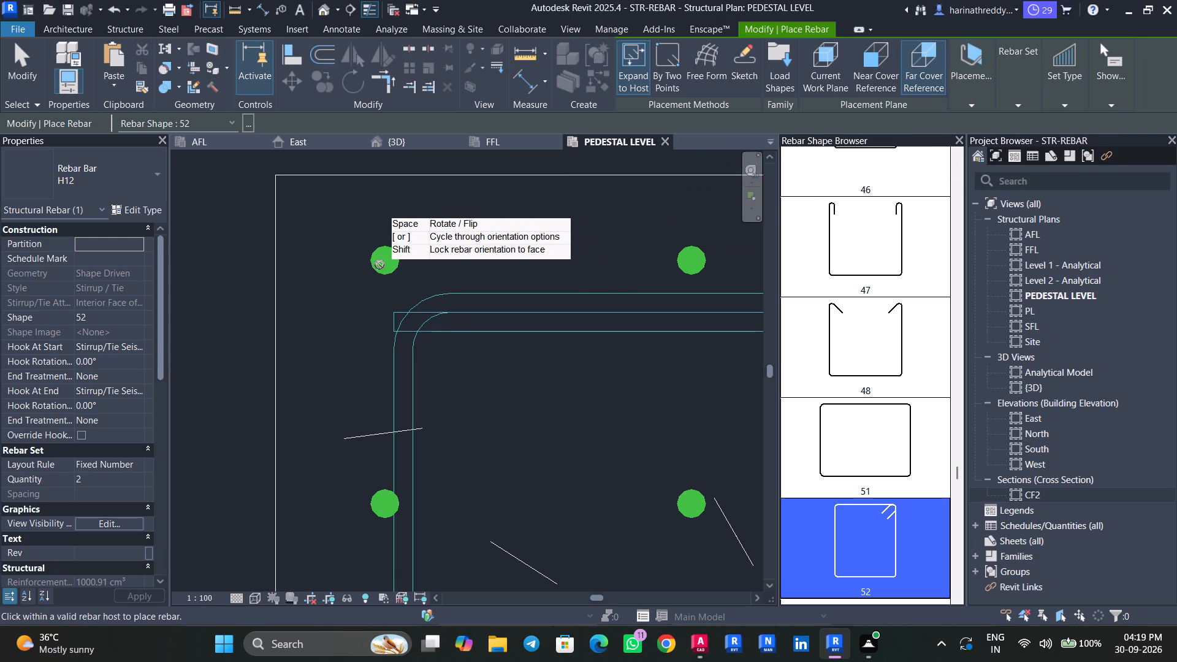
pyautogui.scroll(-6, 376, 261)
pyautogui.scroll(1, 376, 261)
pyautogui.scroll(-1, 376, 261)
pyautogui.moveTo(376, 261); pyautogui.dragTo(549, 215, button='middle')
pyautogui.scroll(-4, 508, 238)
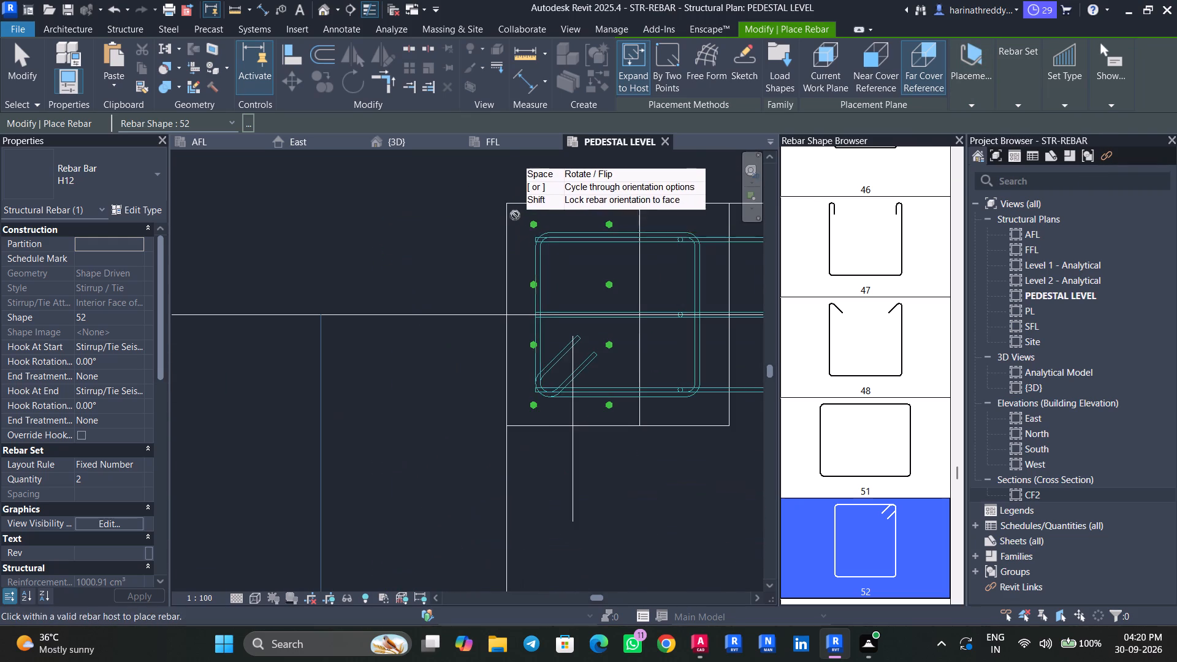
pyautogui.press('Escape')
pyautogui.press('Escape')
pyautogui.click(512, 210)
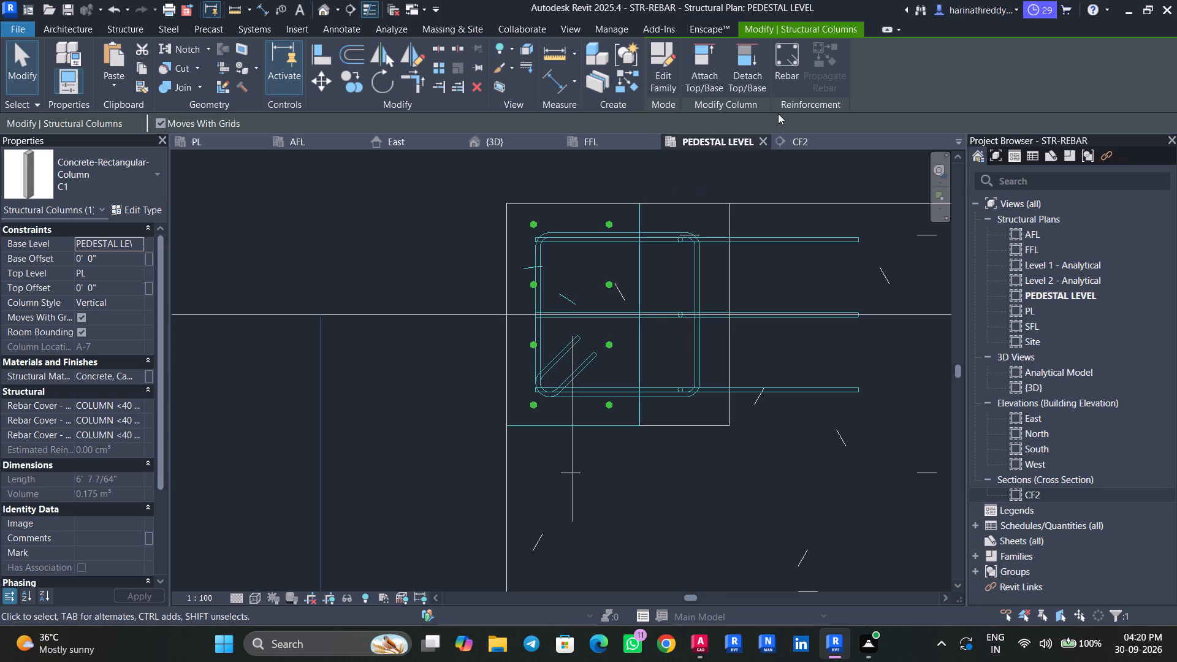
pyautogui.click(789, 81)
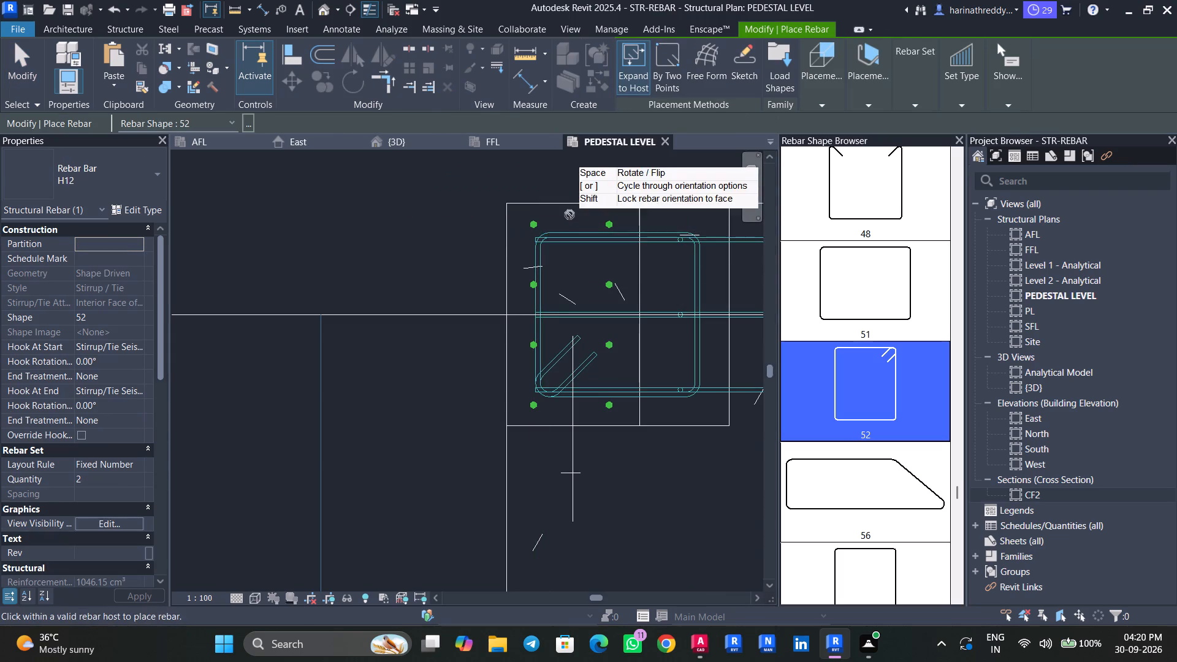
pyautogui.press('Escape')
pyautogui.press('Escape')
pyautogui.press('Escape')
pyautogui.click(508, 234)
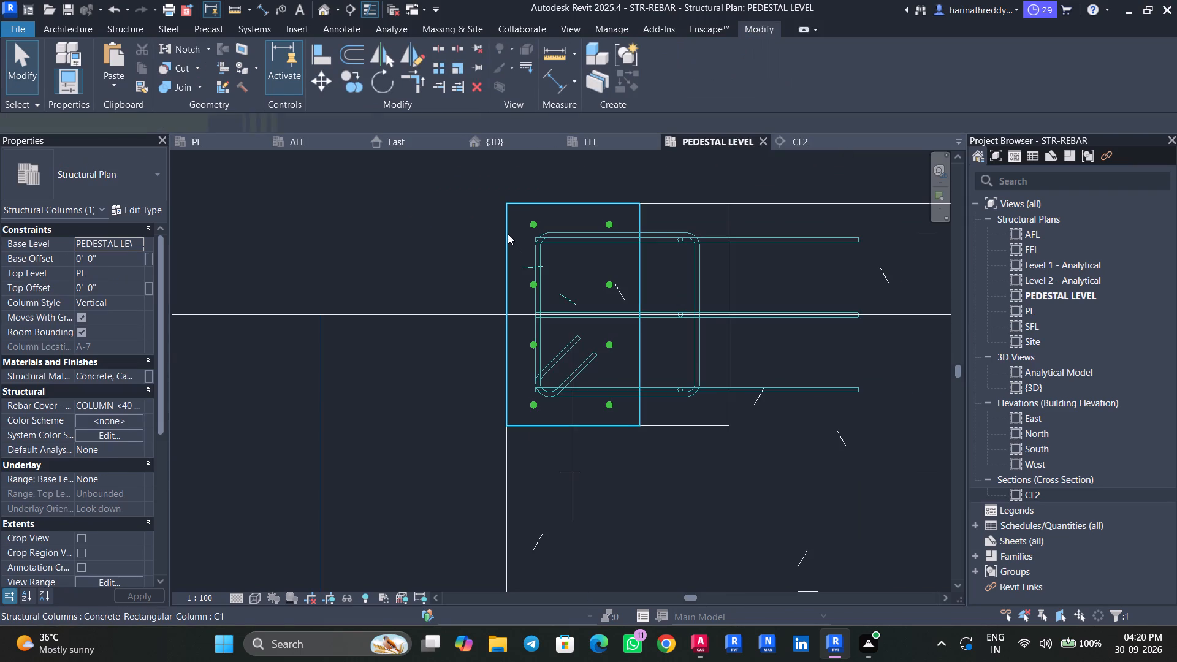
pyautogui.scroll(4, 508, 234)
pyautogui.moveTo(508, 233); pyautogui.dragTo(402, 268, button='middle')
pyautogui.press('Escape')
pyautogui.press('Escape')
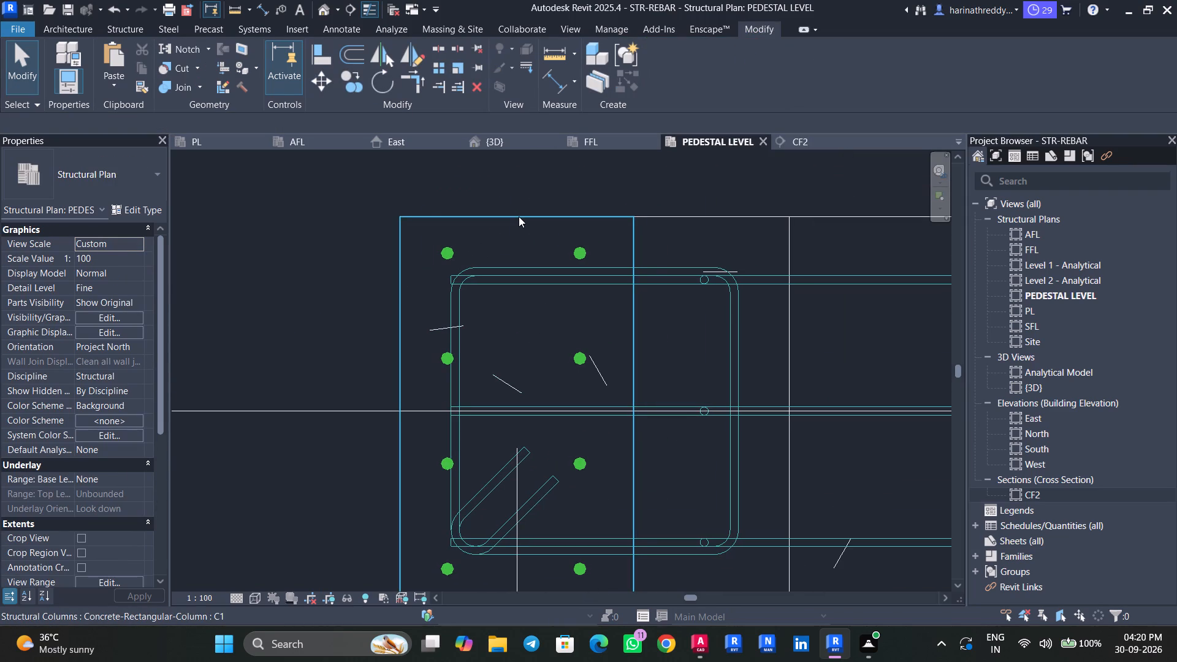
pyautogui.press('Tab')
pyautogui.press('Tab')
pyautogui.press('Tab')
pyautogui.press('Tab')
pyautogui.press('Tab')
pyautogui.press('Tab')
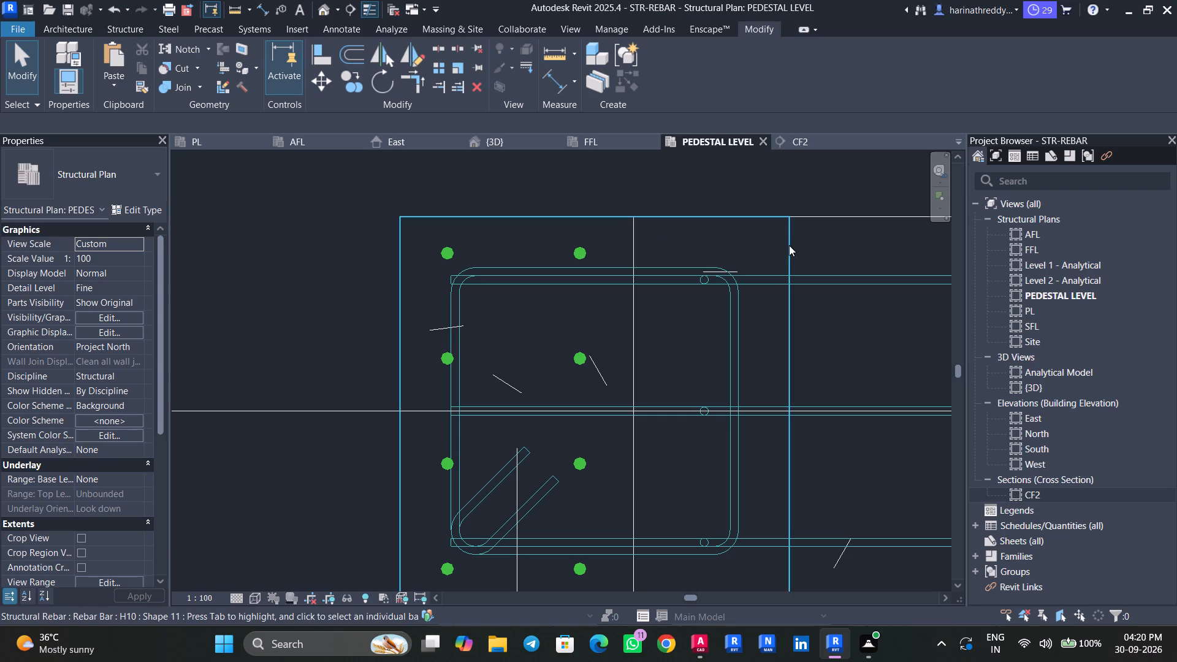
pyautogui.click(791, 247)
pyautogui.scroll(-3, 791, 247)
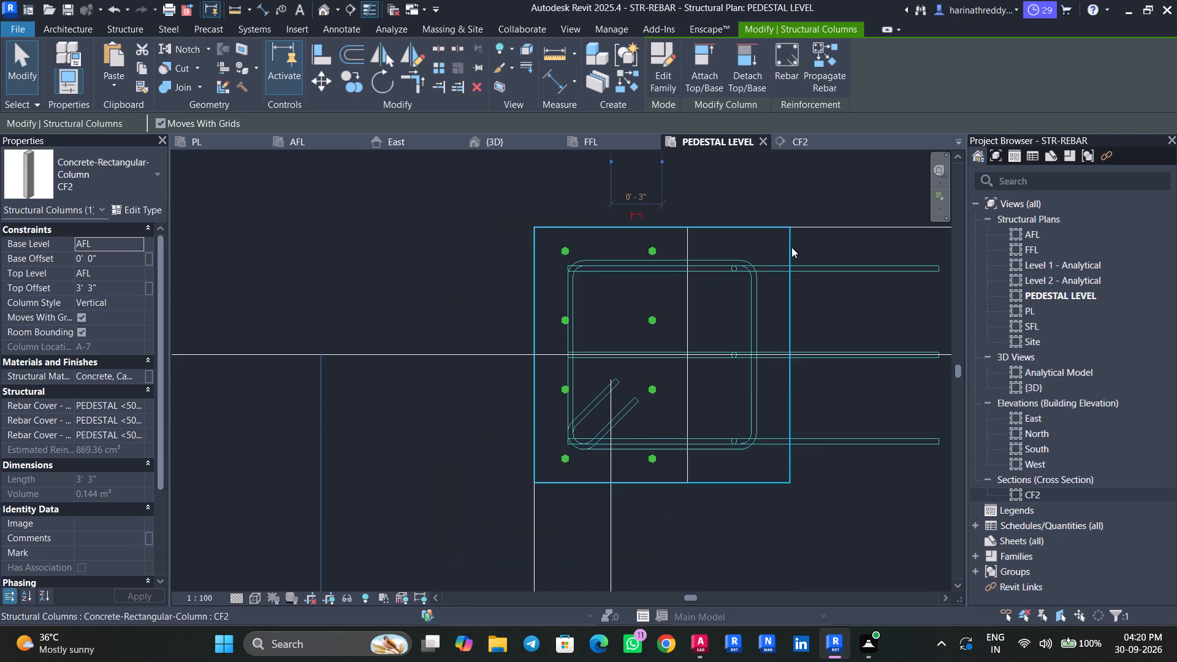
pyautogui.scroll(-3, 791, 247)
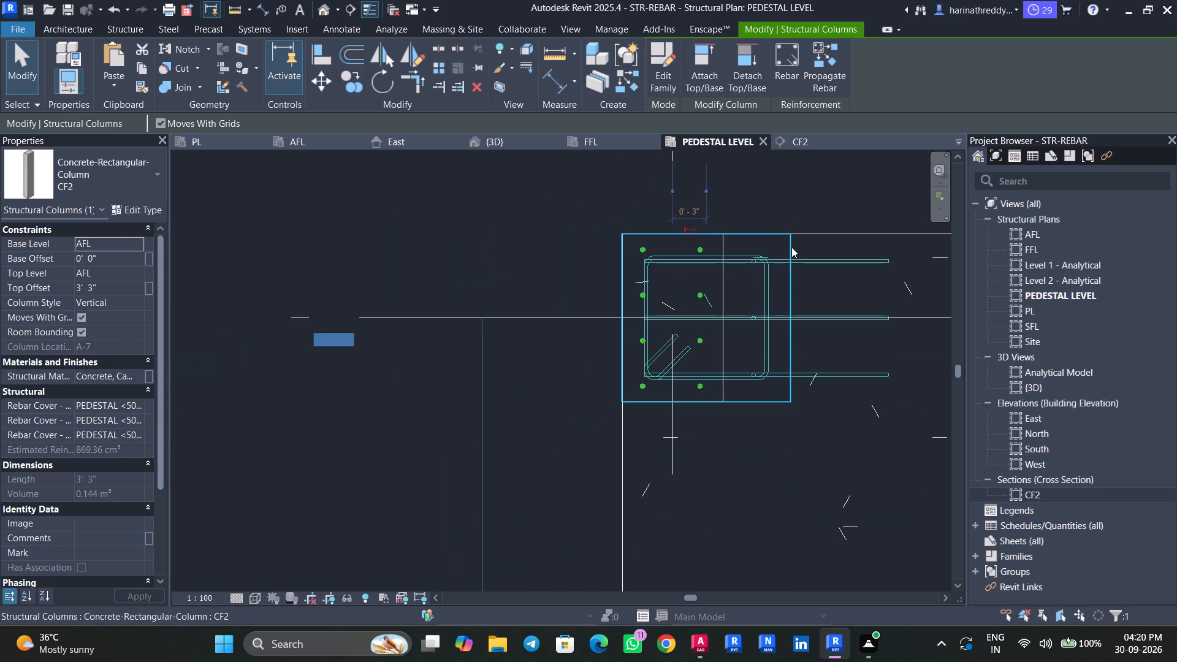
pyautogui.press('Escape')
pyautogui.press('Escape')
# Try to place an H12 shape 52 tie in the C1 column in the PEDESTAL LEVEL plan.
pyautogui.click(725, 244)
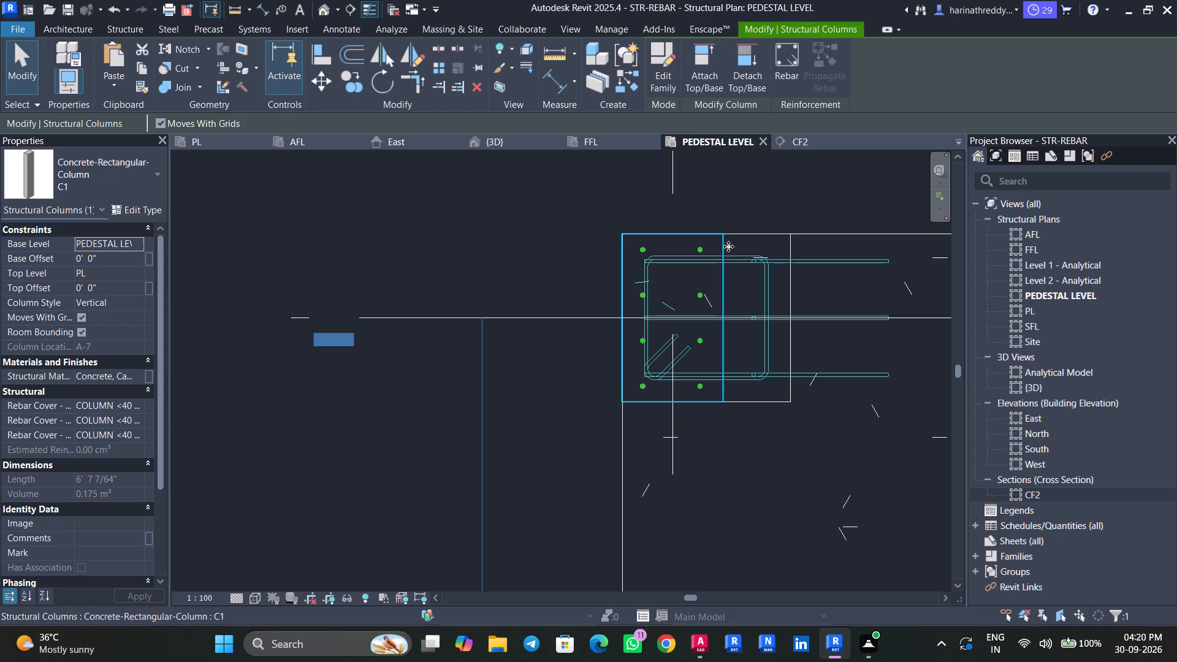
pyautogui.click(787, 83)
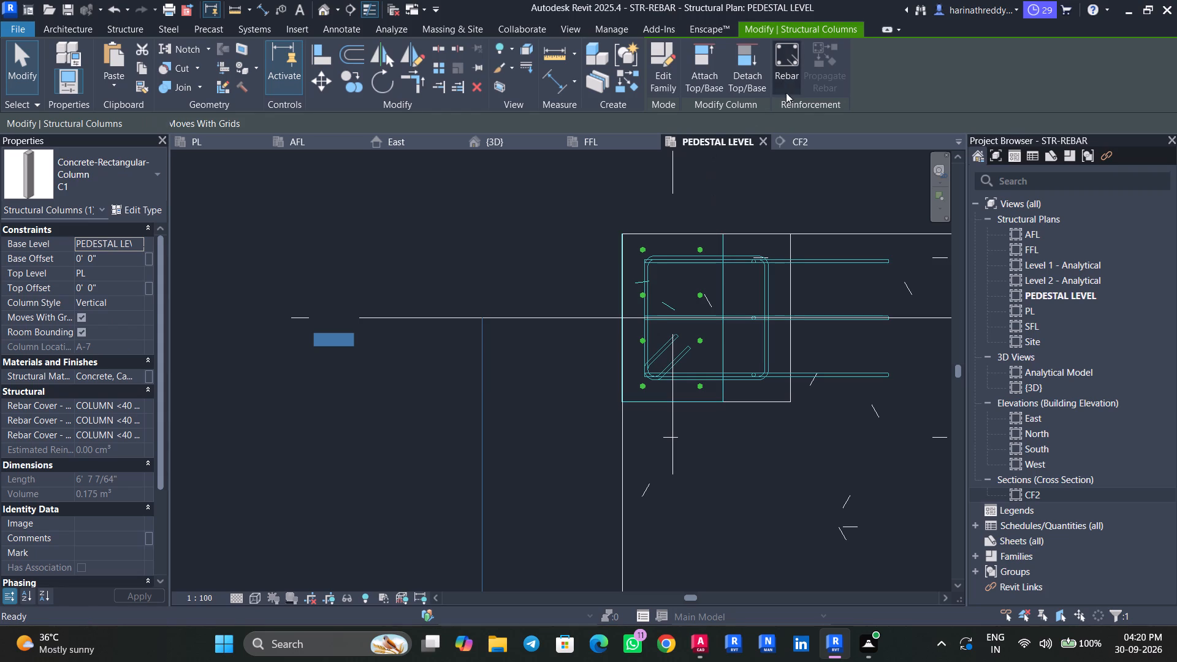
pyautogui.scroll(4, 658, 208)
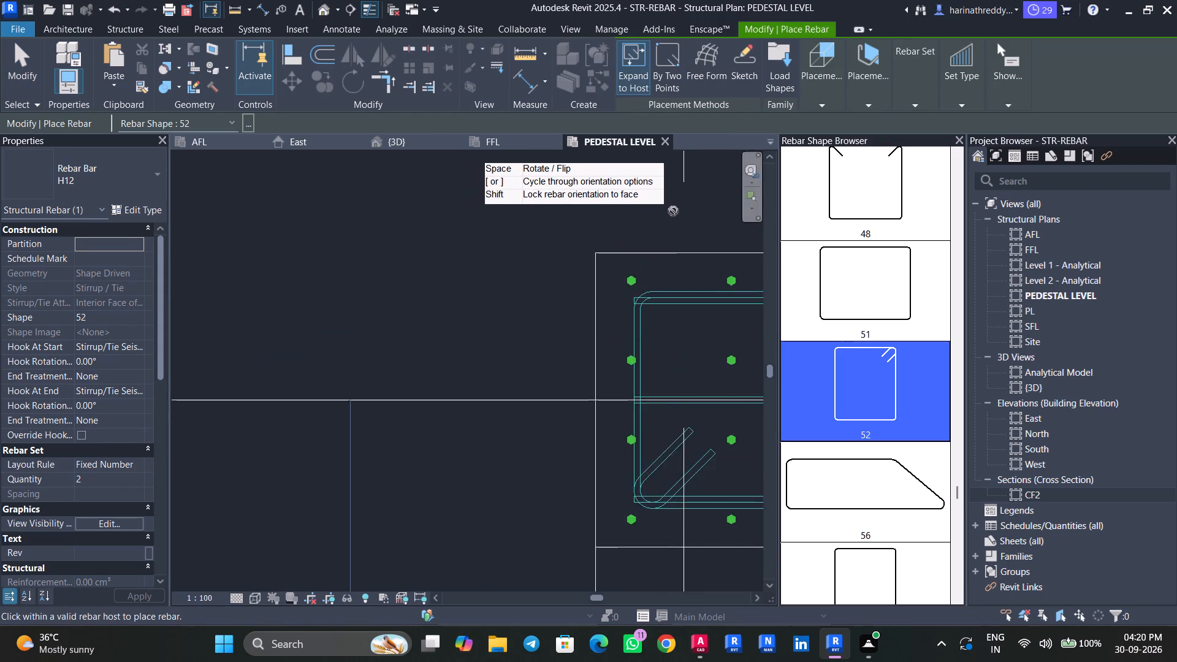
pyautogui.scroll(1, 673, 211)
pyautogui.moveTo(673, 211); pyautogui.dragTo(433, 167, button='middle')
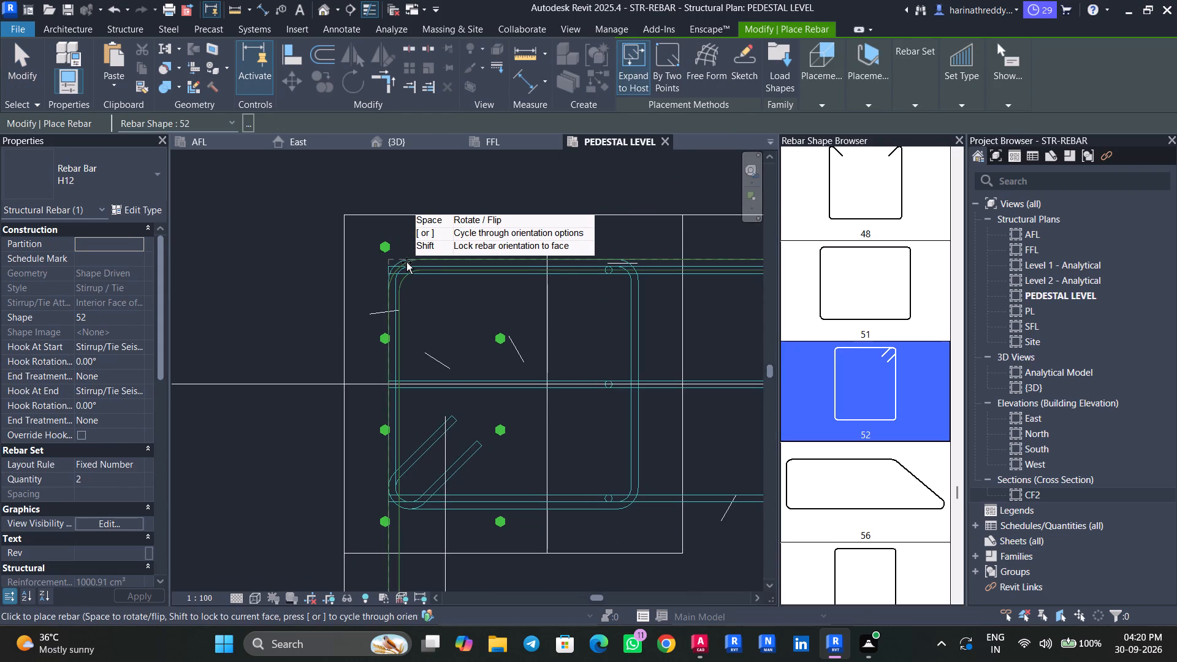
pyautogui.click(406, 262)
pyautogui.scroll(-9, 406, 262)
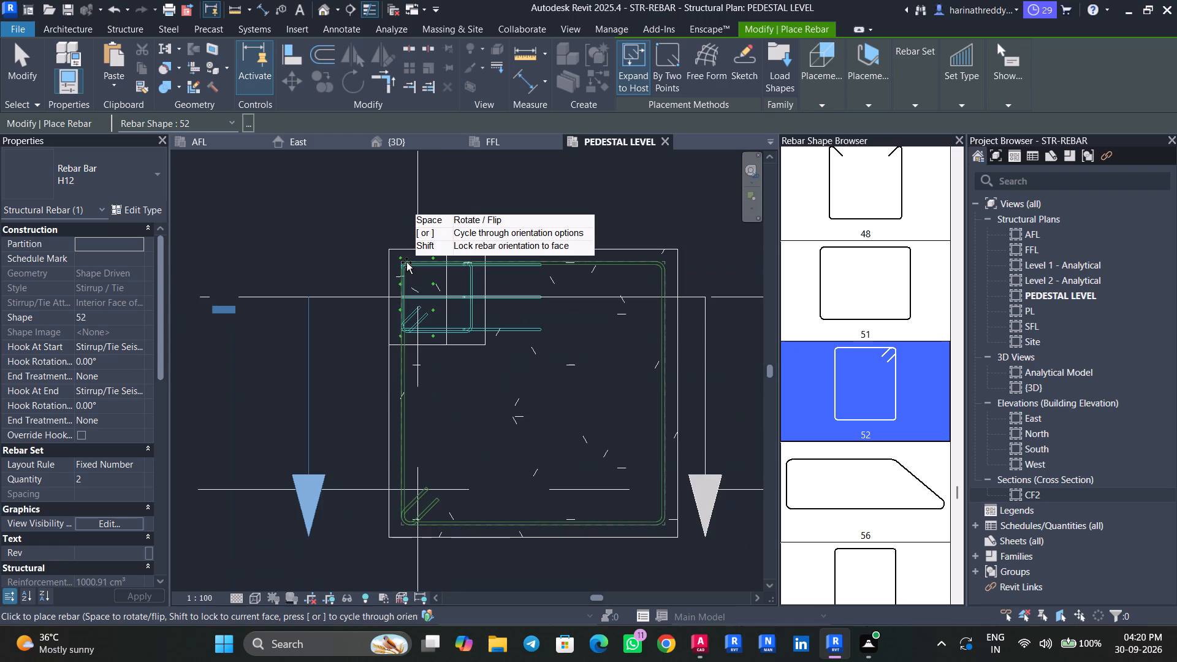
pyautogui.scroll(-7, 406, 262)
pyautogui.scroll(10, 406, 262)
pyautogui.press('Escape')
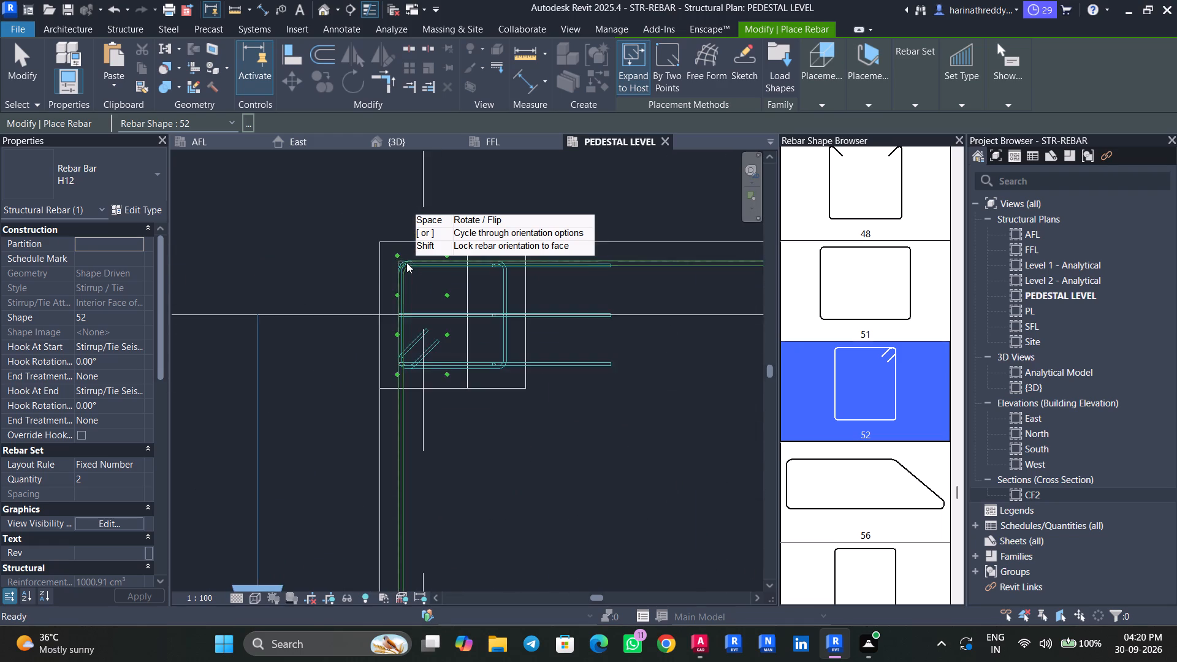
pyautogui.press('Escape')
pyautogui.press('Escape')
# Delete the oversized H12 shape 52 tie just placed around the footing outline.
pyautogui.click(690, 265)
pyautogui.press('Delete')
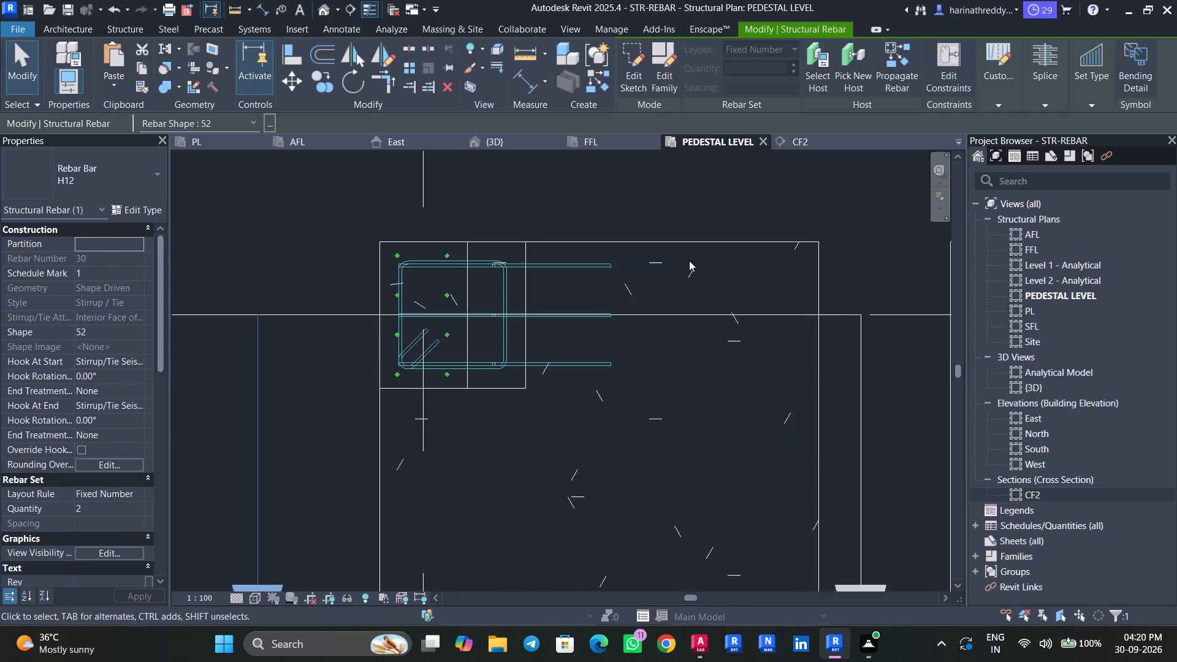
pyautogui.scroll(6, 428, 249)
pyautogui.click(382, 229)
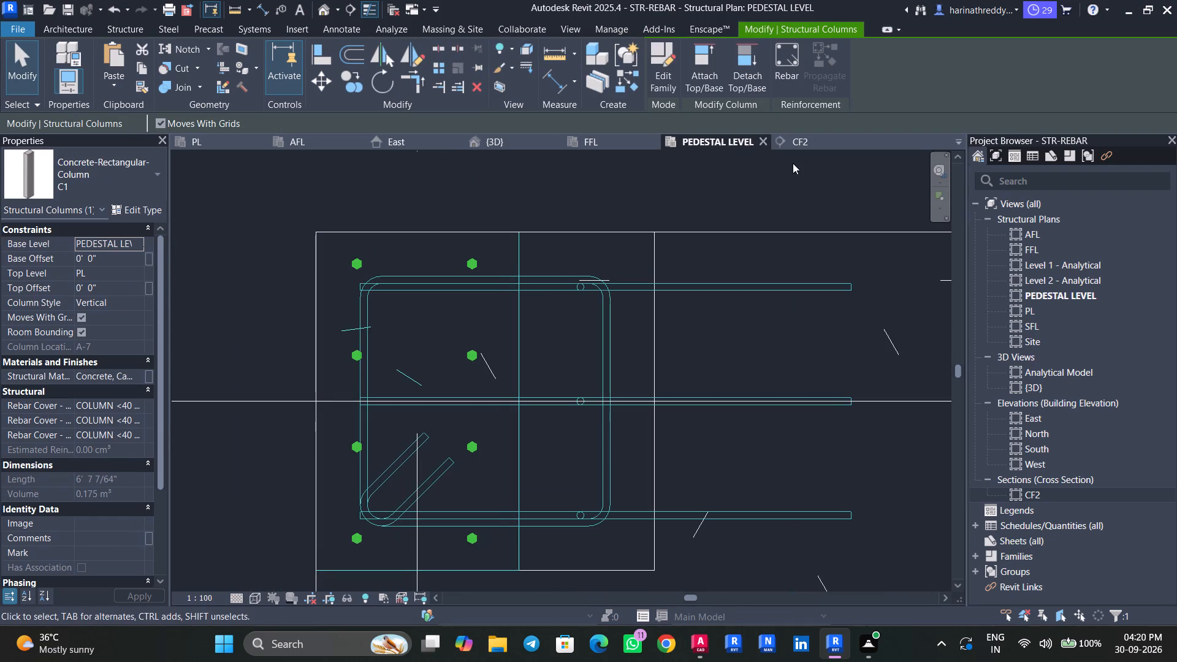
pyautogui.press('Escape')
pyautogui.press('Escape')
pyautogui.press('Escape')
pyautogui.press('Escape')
# Open the CF2 cross section.
pyautogui.doubleClick(1036, 495)
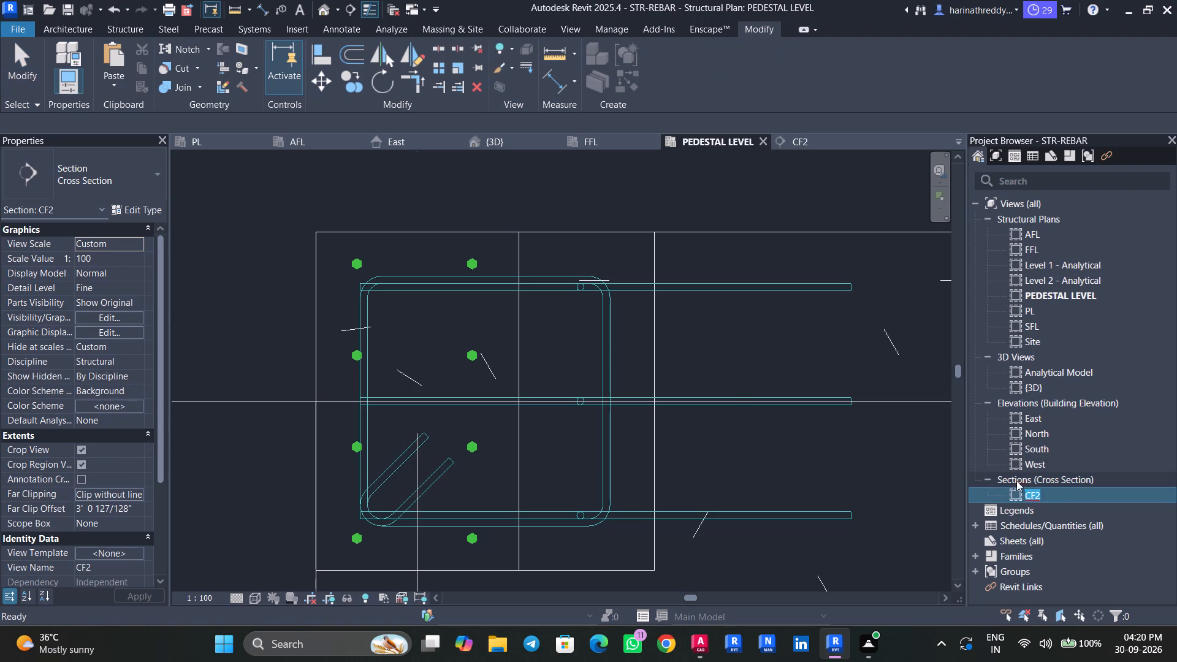
pyautogui.click(1036, 494)
pyautogui.press('Escape')
pyautogui.press('Escape')
pyautogui.doubleClick(1057, 496)
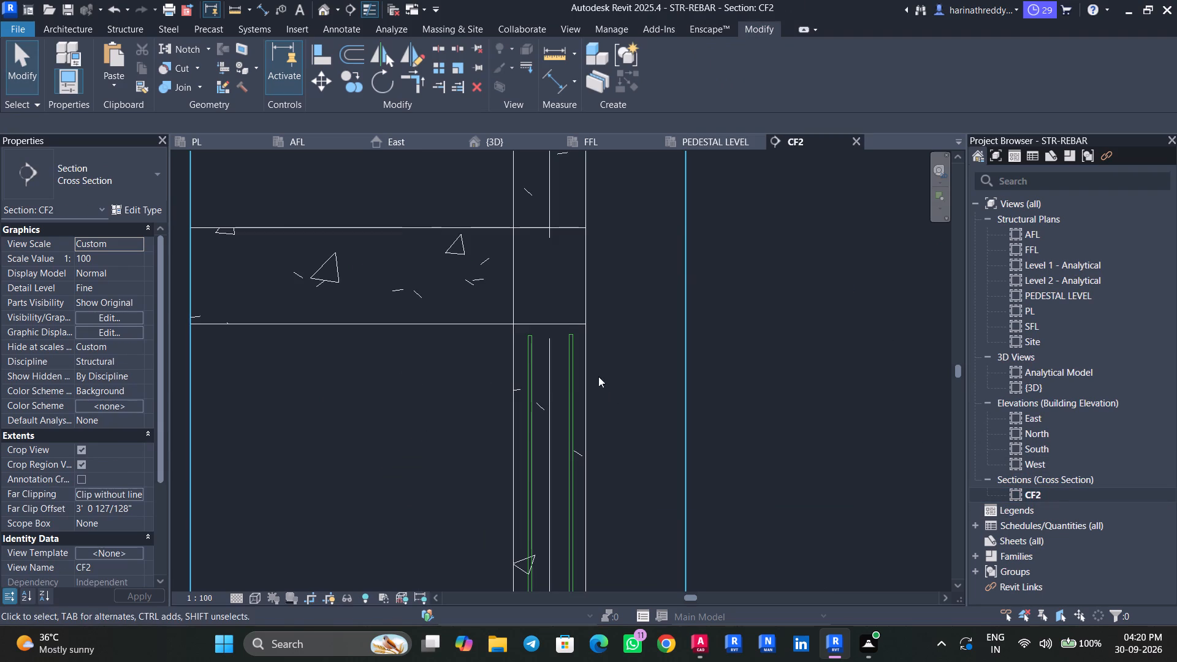
# Set up a shape 52 tie for the C1 column in the CF2 section with Near Cover Reference and Perpendicular to Cover placement.
pyautogui.moveTo(611, 366); pyautogui.dragTo(587, 259, button='middle')
pyautogui.click(560, 268)
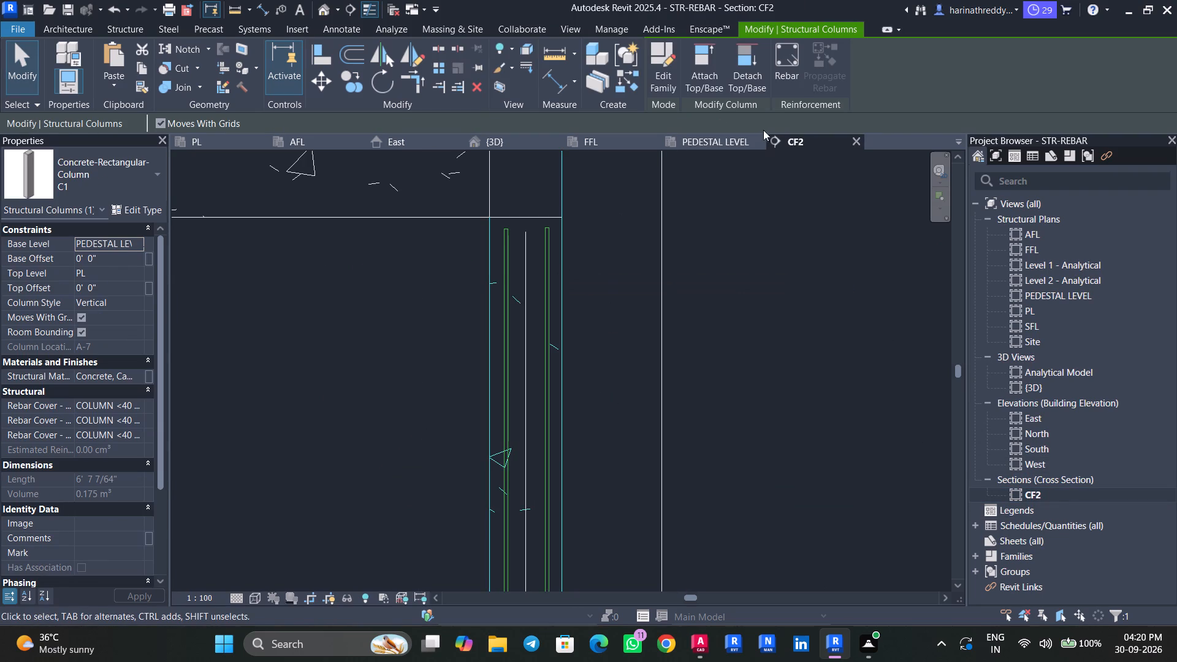
pyautogui.click(779, 80)
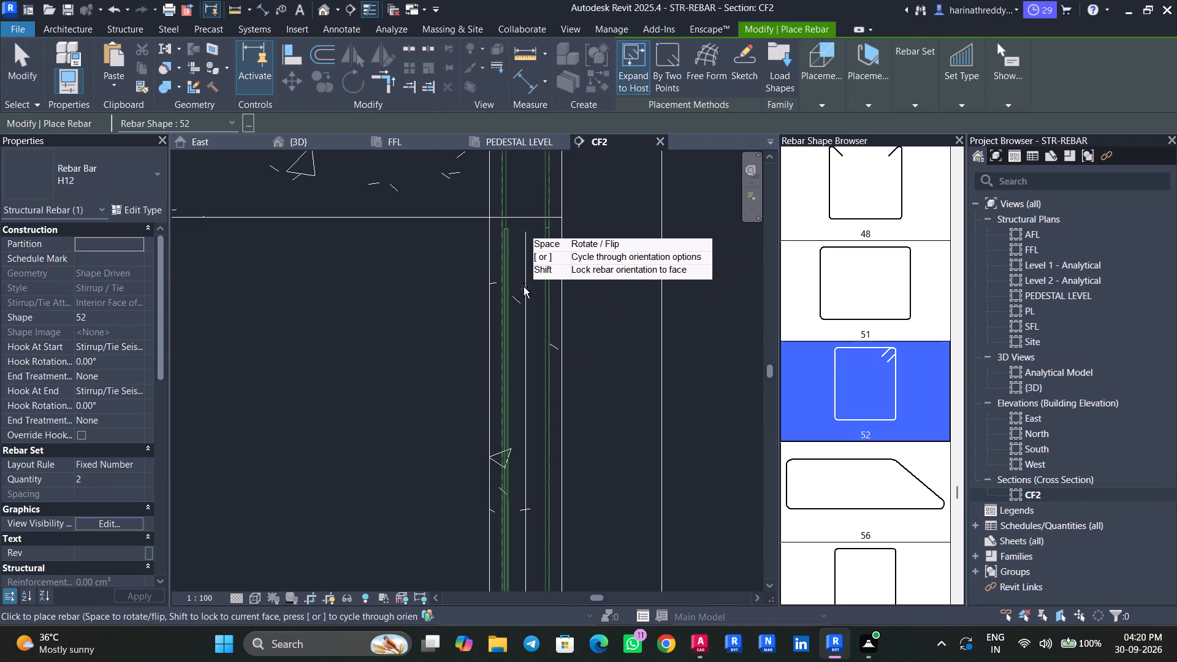
pyautogui.click(864, 99)
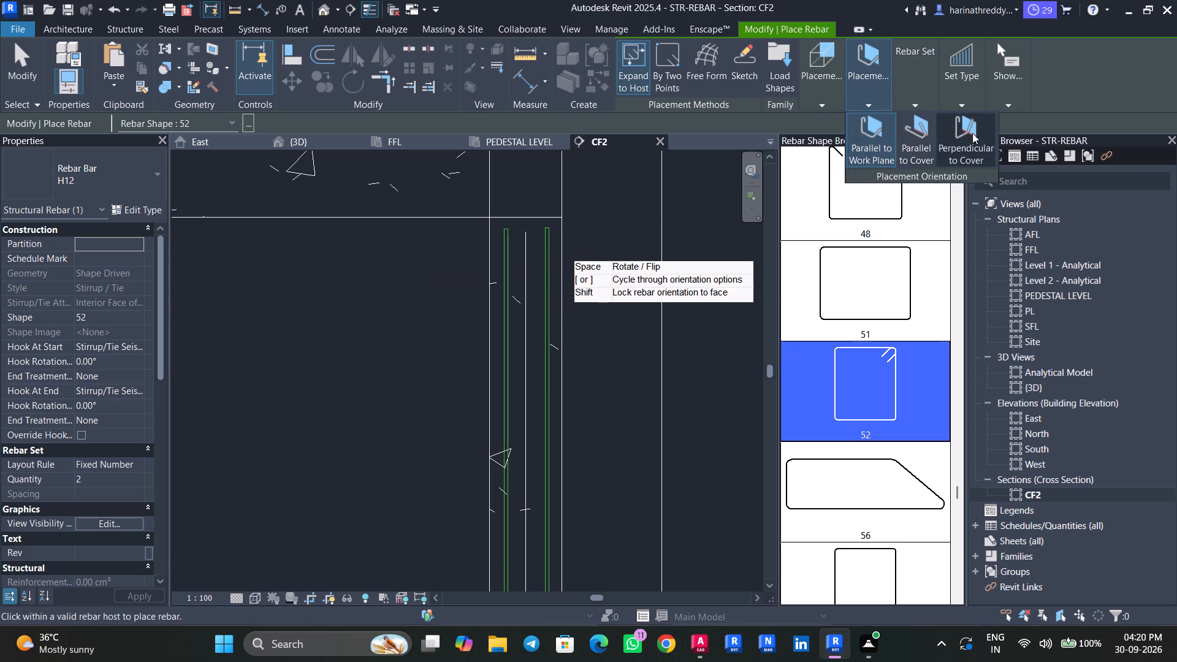
pyautogui.click(972, 133)
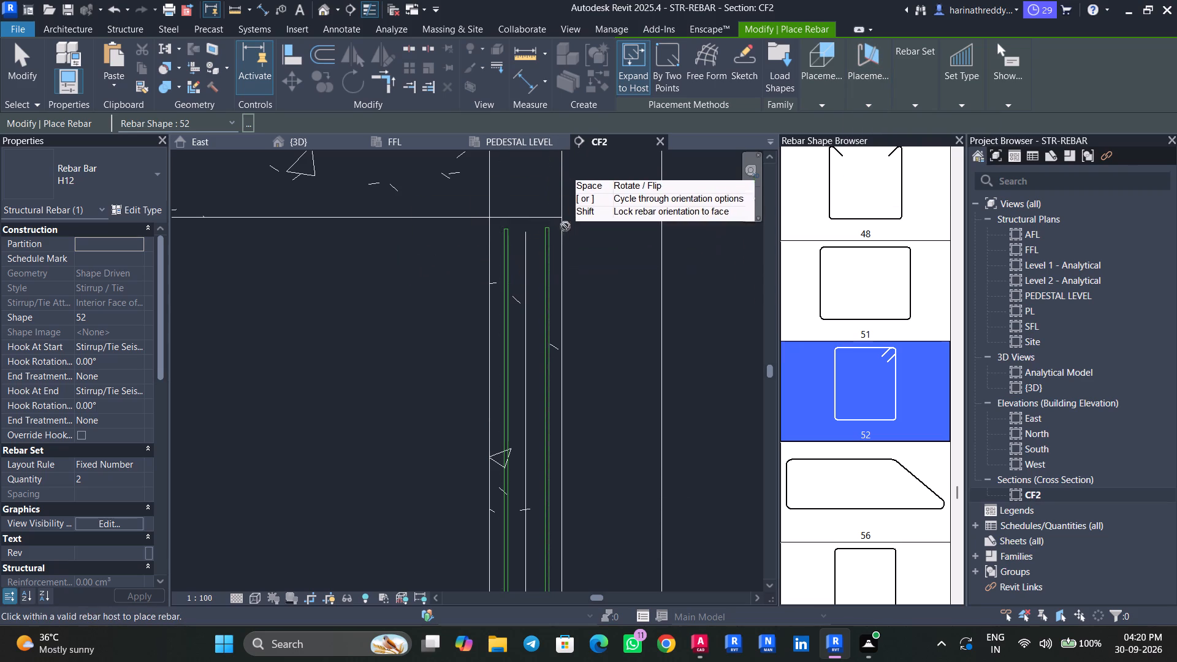
pyautogui.click(809, 101)
pyautogui.click(831, 132)
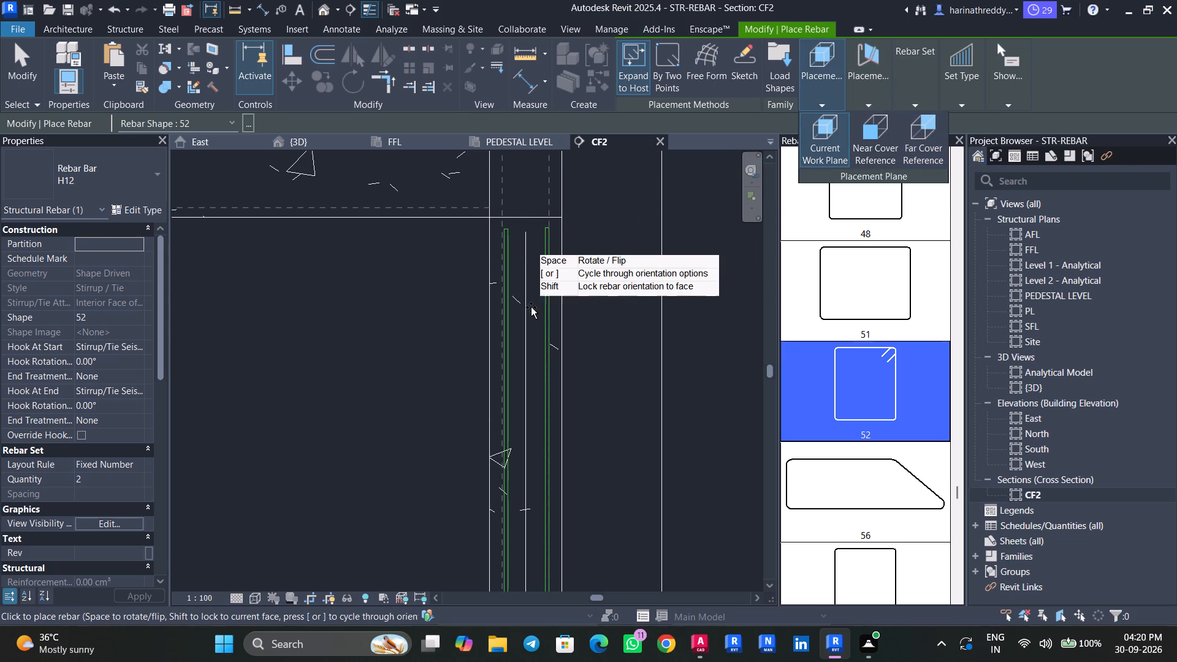
pyautogui.scroll(4, 505, 275)
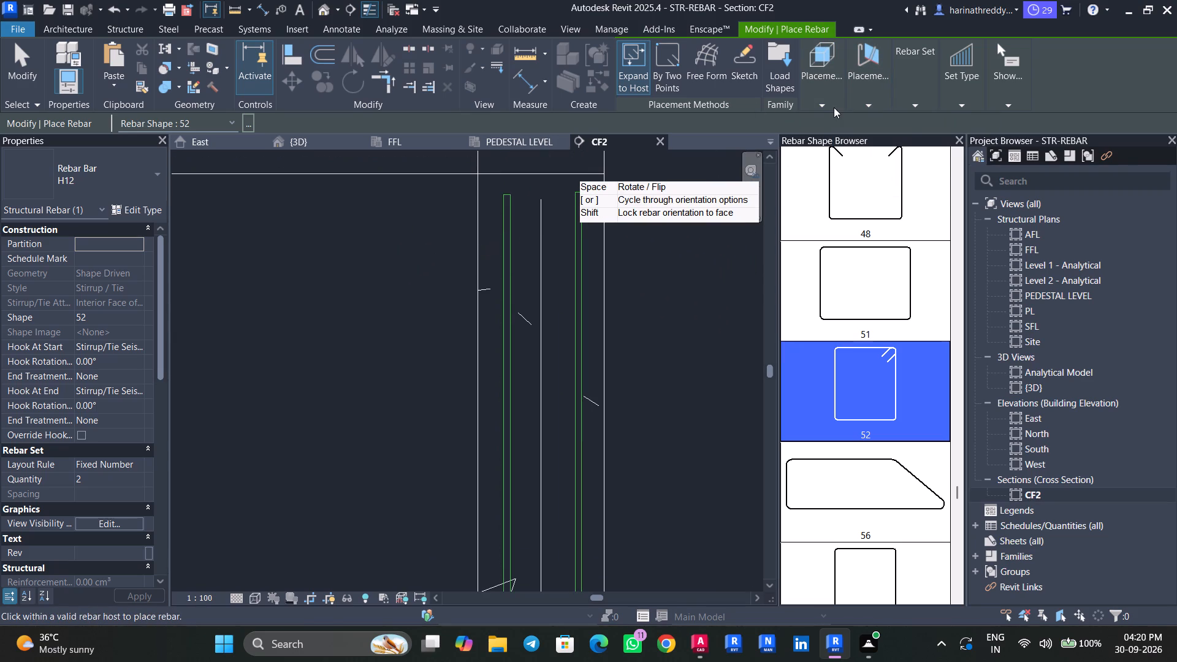
pyautogui.click(827, 105)
pyautogui.click(874, 126)
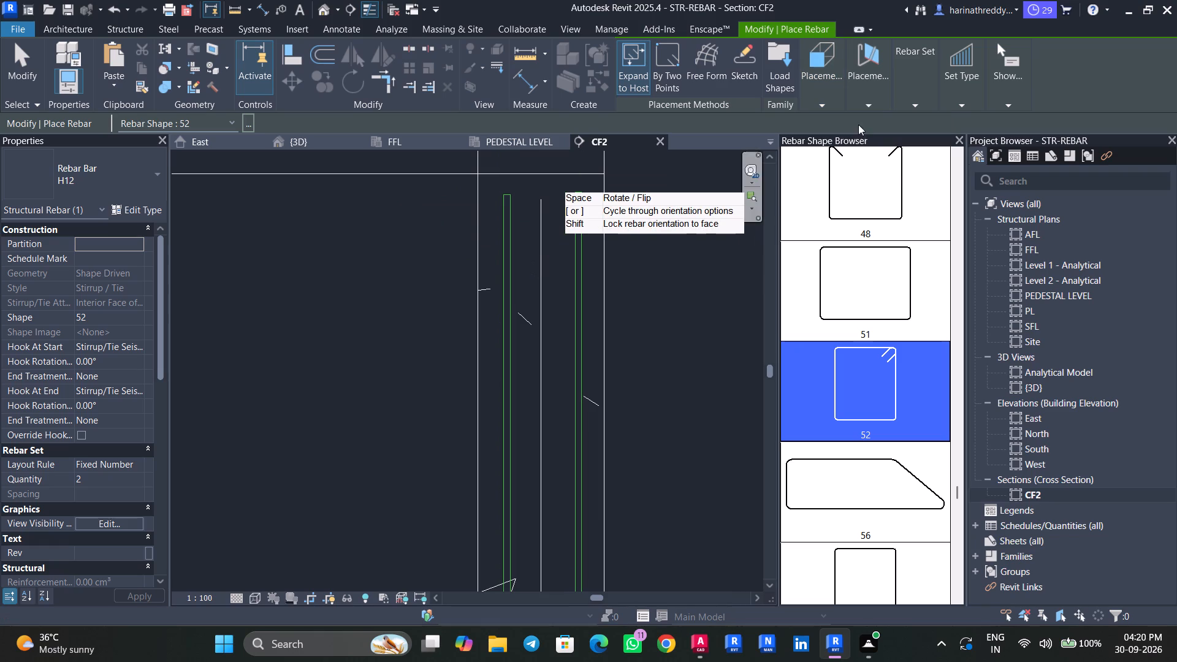
pyautogui.click(892, 98)
pyautogui.click(883, 135)
pyautogui.scroll(-1, 523, 268)
pyautogui.scroll(1, 523, 268)
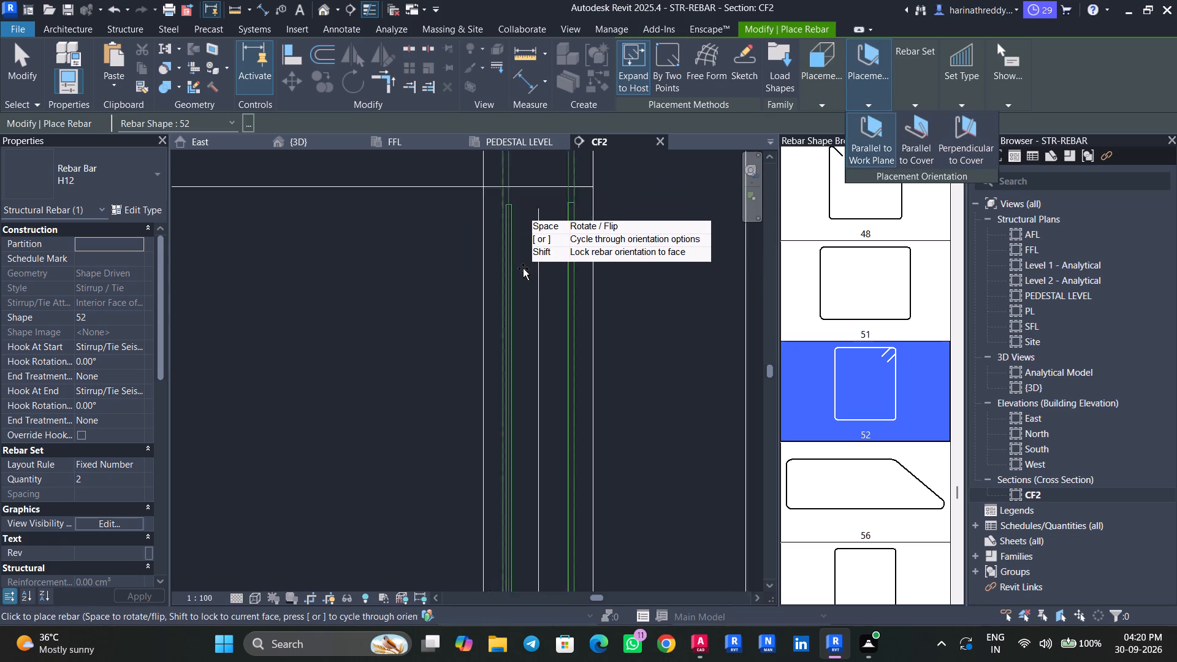
pyautogui.scroll(1, 523, 268)
pyautogui.moveTo(522, 267); pyautogui.dragTo(477, 340, button='middle')
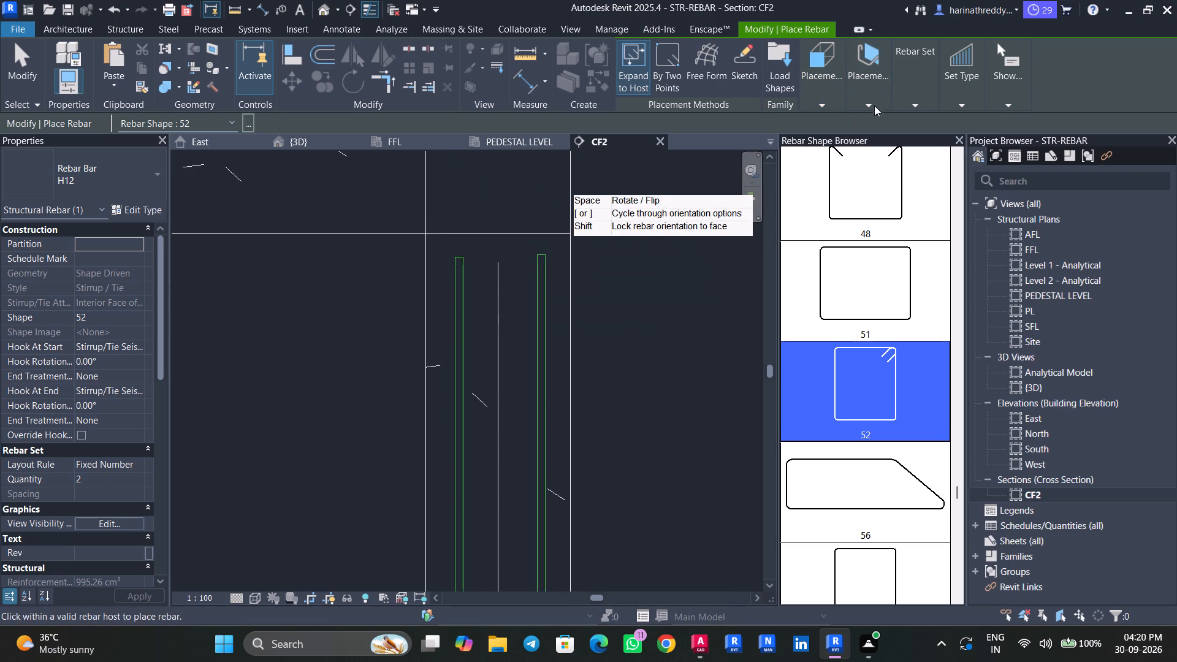
pyautogui.click(875, 104)
pyautogui.click(961, 134)
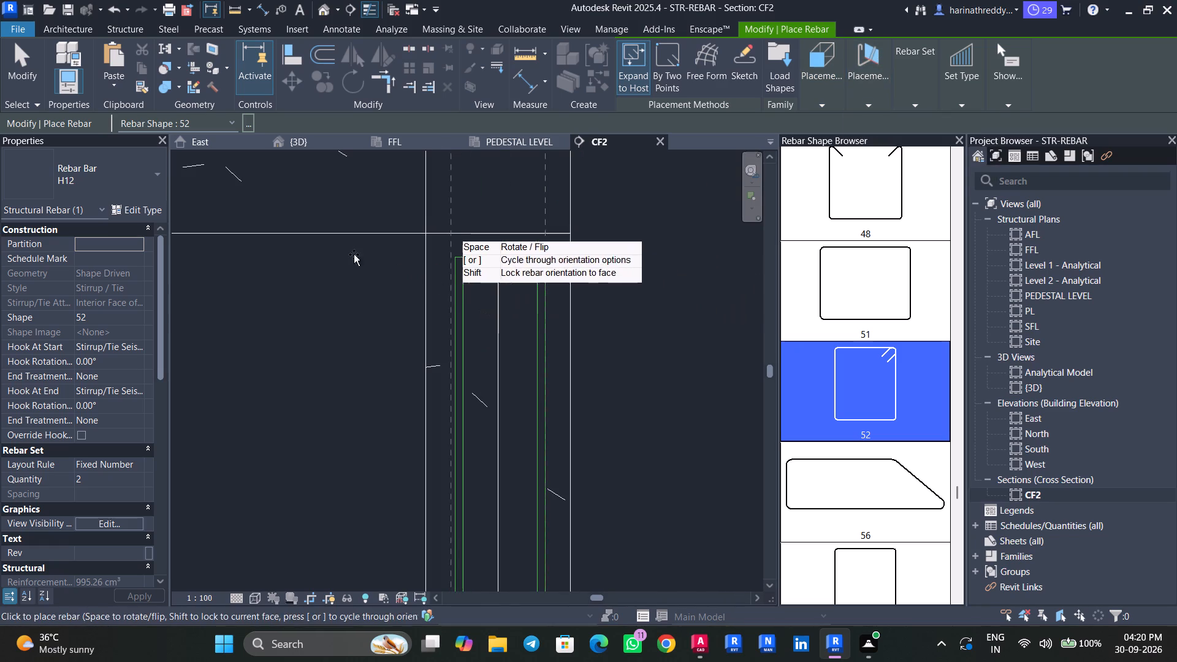
# Change the bar type to H8 and place the shape 52 tie in the C1 column.
pyautogui.click(126, 194)
pyautogui.scroll(3, 48, 267)
pyautogui.click(63, 277)
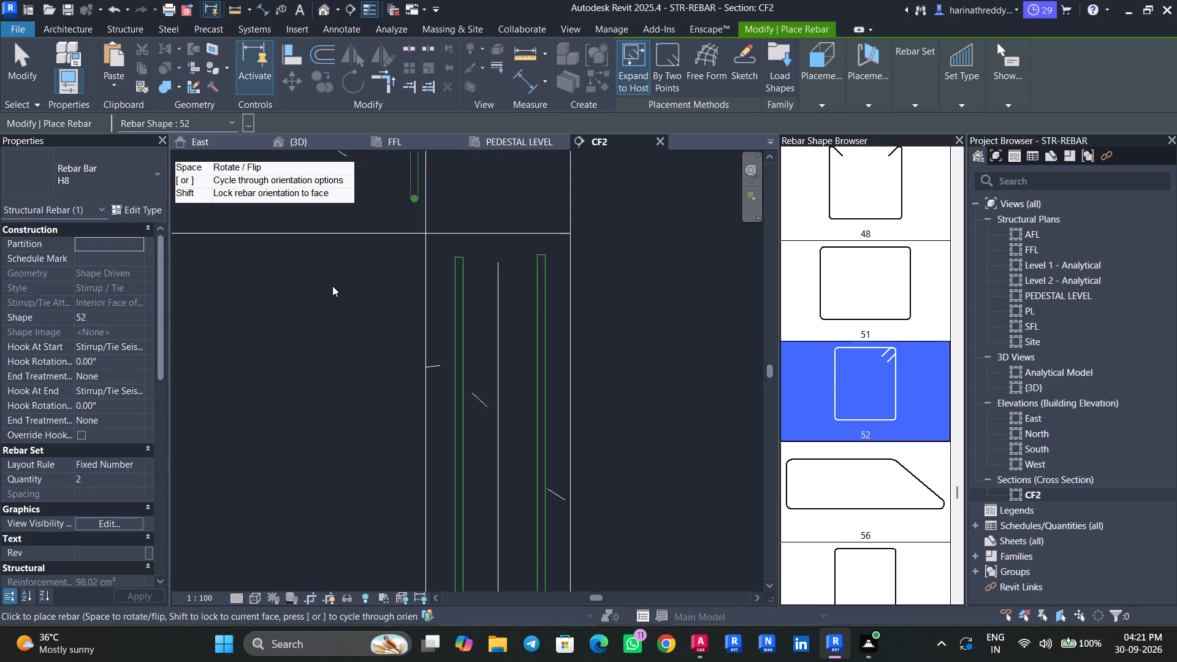
pyautogui.scroll(3, 452, 278)
pyautogui.click(453, 288)
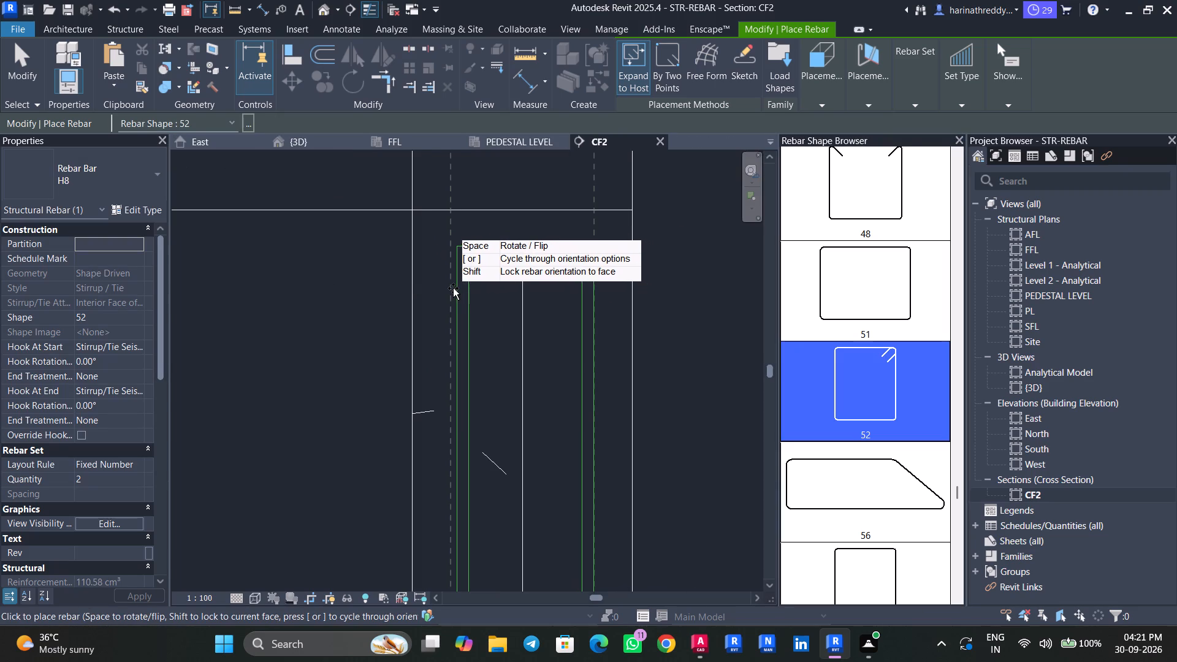
pyautogui.press('Escape')
pyautogui.press('Escape')
pyautogui.press('Escape')
# Examine the placed H8 tie at the top of the C1 column in the CF2 section and the PEDESTAL LEVEL plan.
pyautogui.moveTo(452, 287); pyautogui.dragTo(452, 292)
pyautogui.scroll(-2, 452, 287)
pyautogui.scroll(1, 452, 287)
pyautogui.scroll(-7, 452, 287)
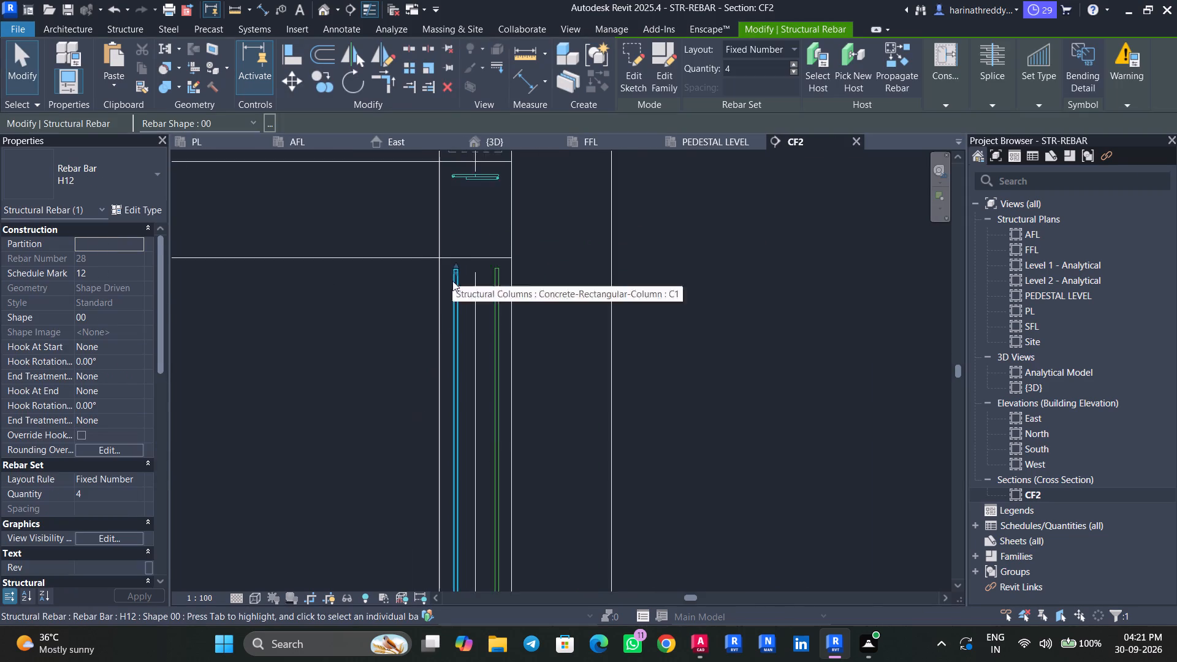
pyautogui.scroll(-3, 452, 281)
pyautogui.press('Escape')
pyautogui.press('Escape')
pyautogui.click(468, 207)
pyautogui.scroll(4, 468, 218)
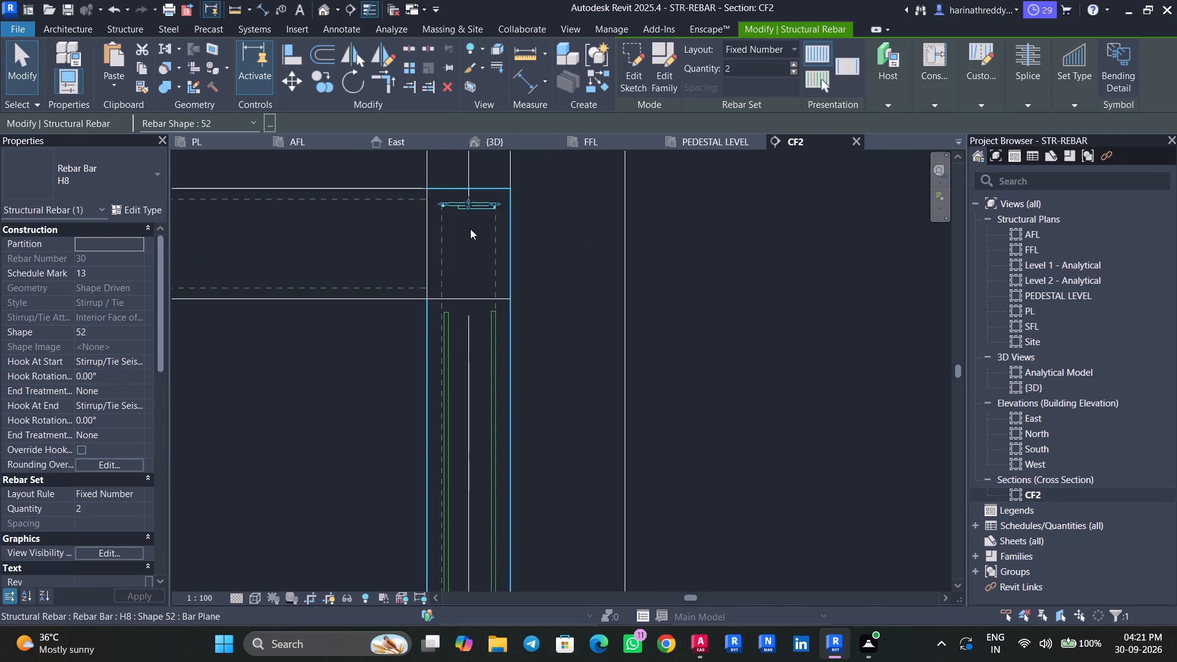
pyautogui.moveTo(475, 264); pyautogui.dragTo(482, 246, button='middle')
pyautogui.scroll(-2, 482, 246)
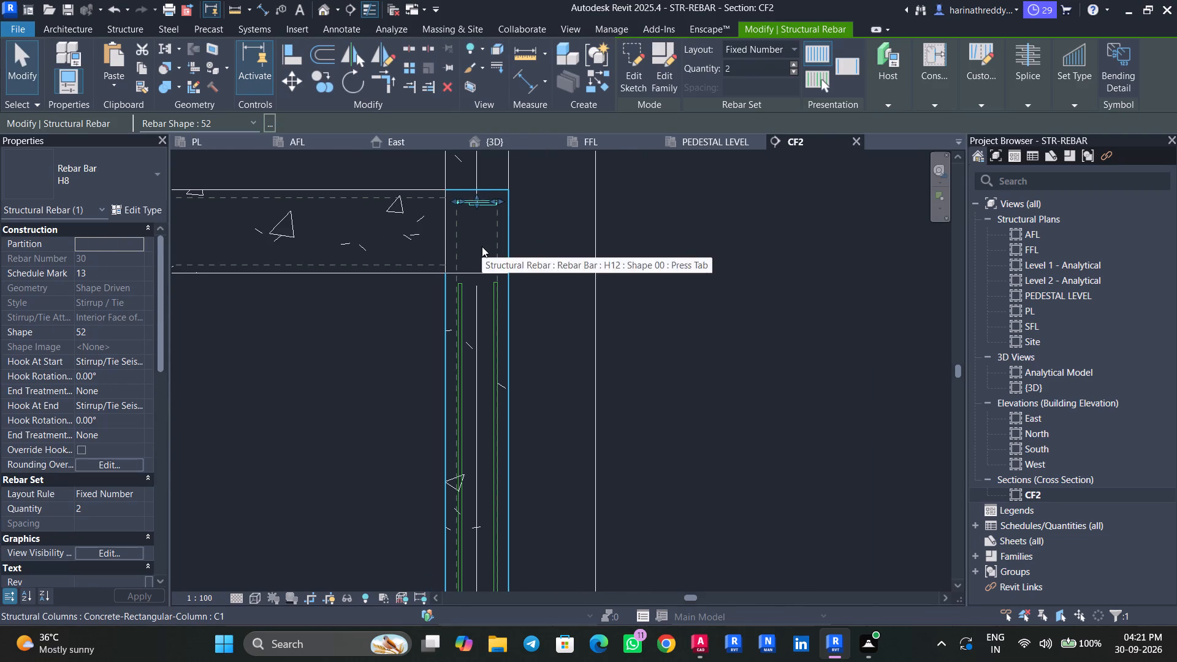
pyautogui.moveTo(482, 246); pyautogui.dragTo(487, 225, button='middle')
pyautogui.scroll(5, 474, 202)
pyautogui.moveTo(476, 202); pyautogui.dragTo(474, 265, button='middle')
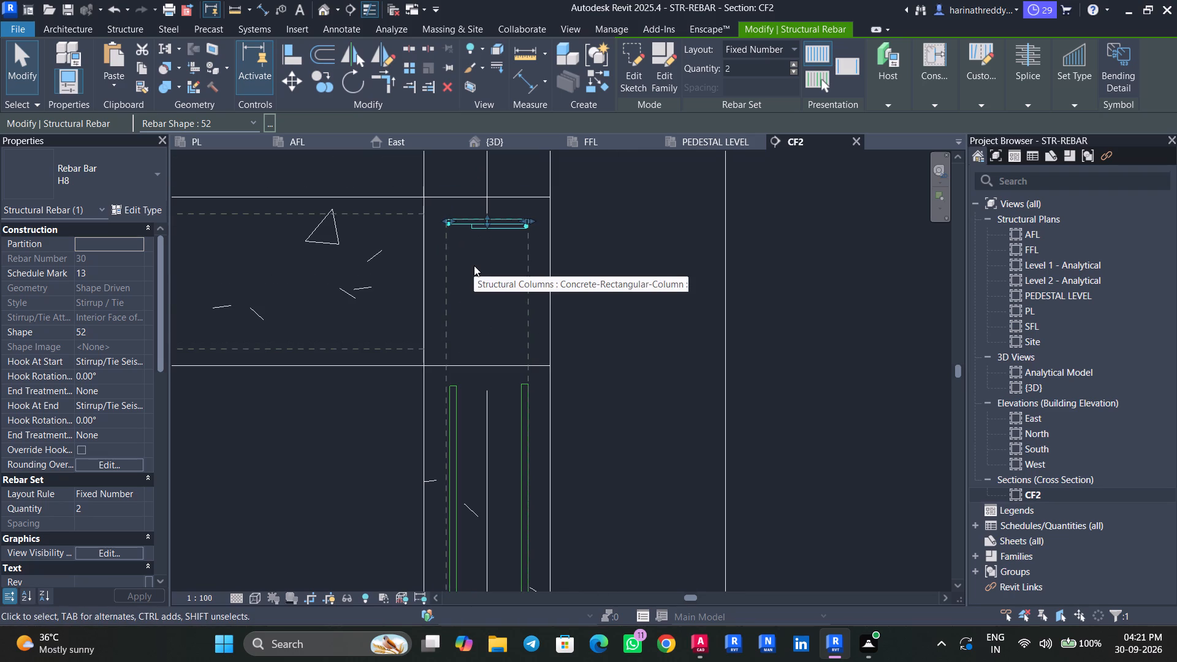
pyautogui.click(701, 145)
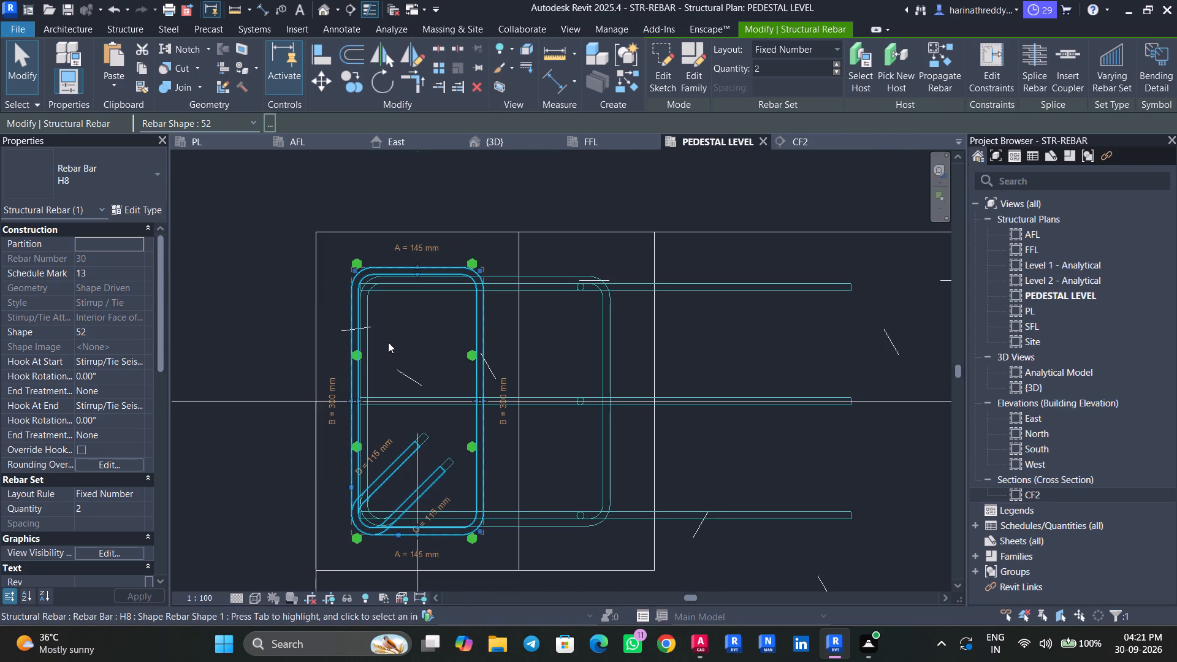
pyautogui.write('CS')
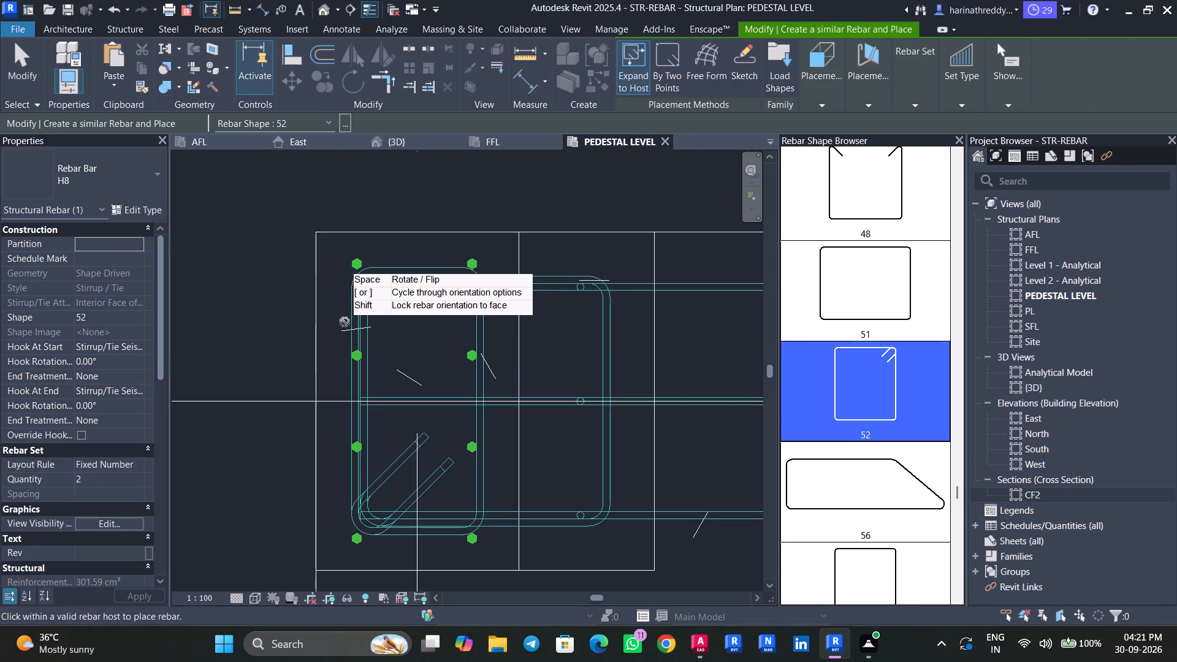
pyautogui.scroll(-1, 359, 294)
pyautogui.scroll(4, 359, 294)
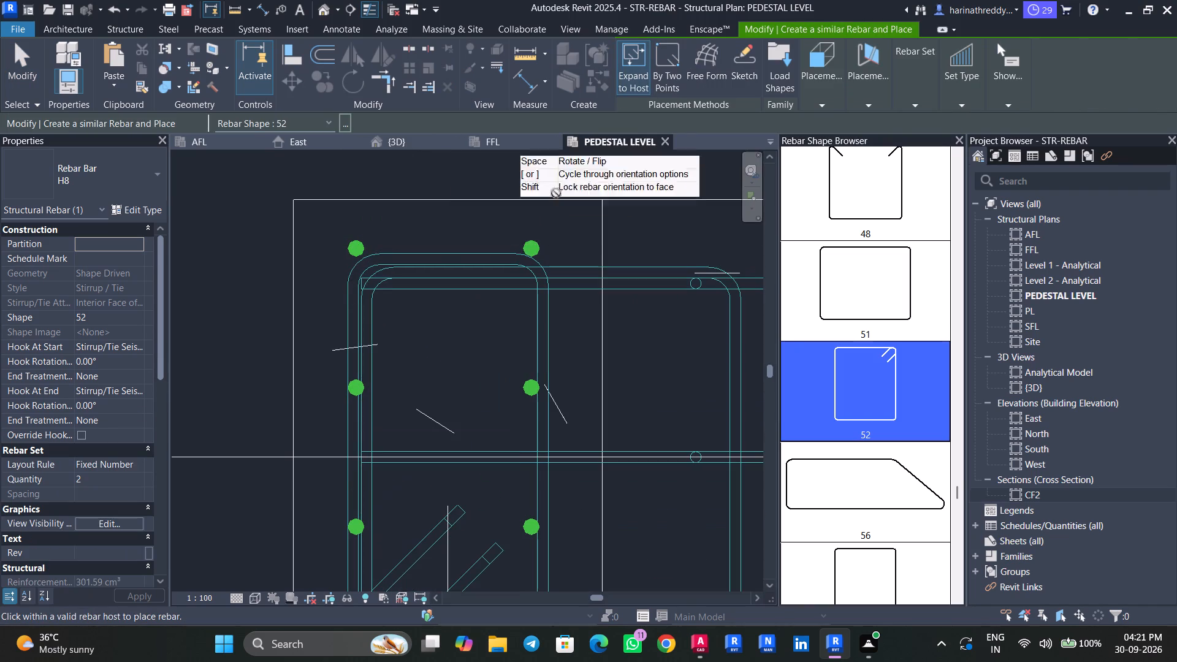
# Return to the CF2 section and start creating a similar rebar from the H8 shape 52 tie at the column top.
pyautogui.doubleClick(1038, 492)
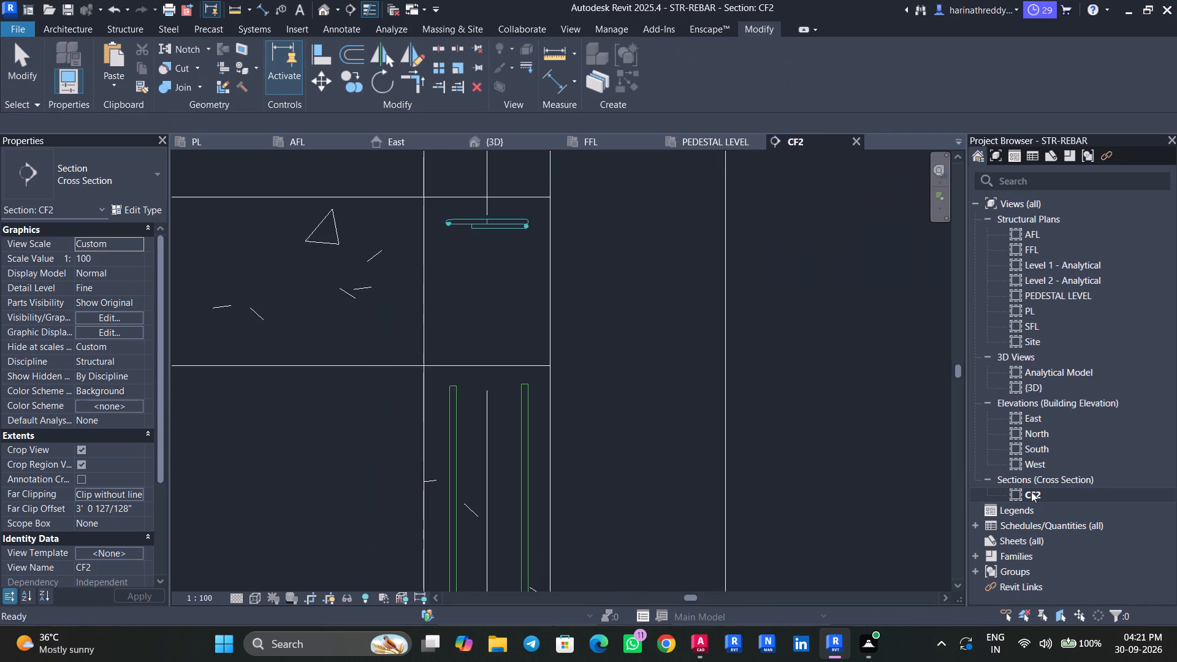
pyautogui.click(552, 294)
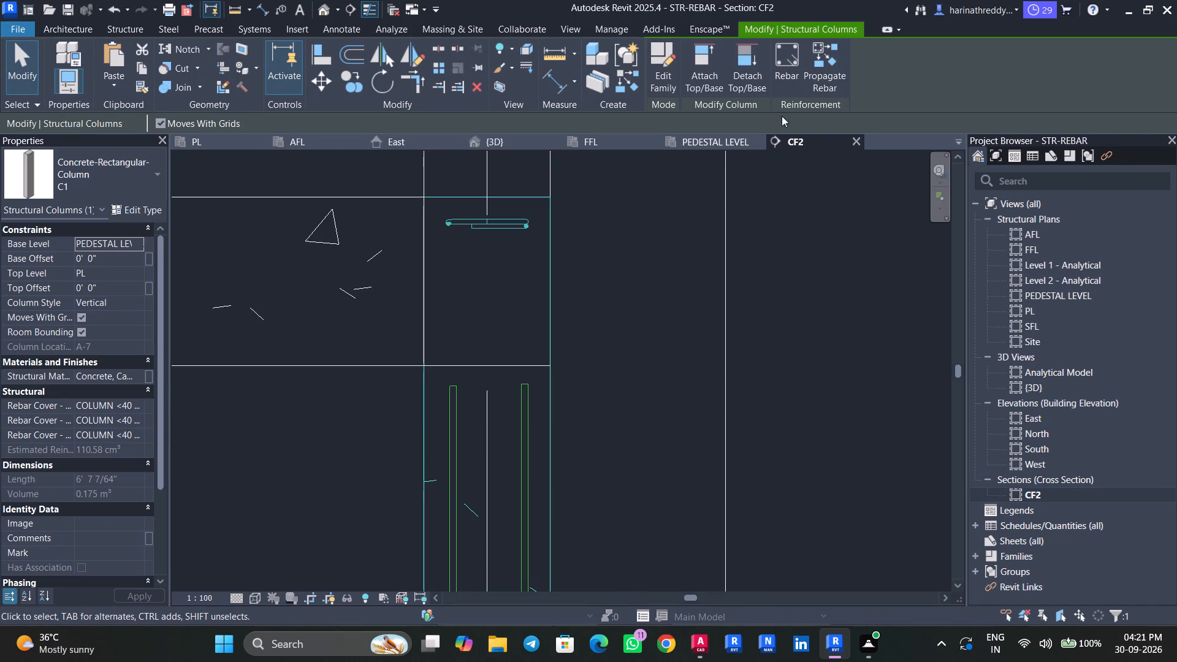
pyautogui.press('Escape')
pyautogui.press('Escape')
pyautogui.click(516, 223)
pyautogui.press('c')
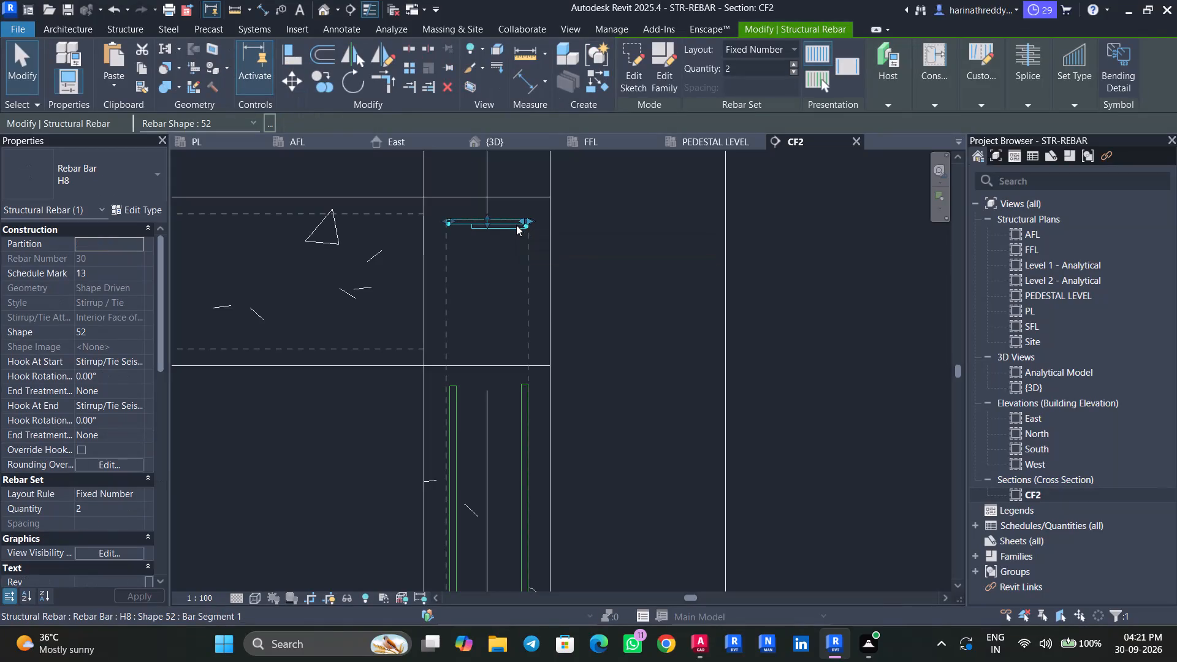
pyautogui.press('s')
pyautogui.scroll(3, 474, 227)
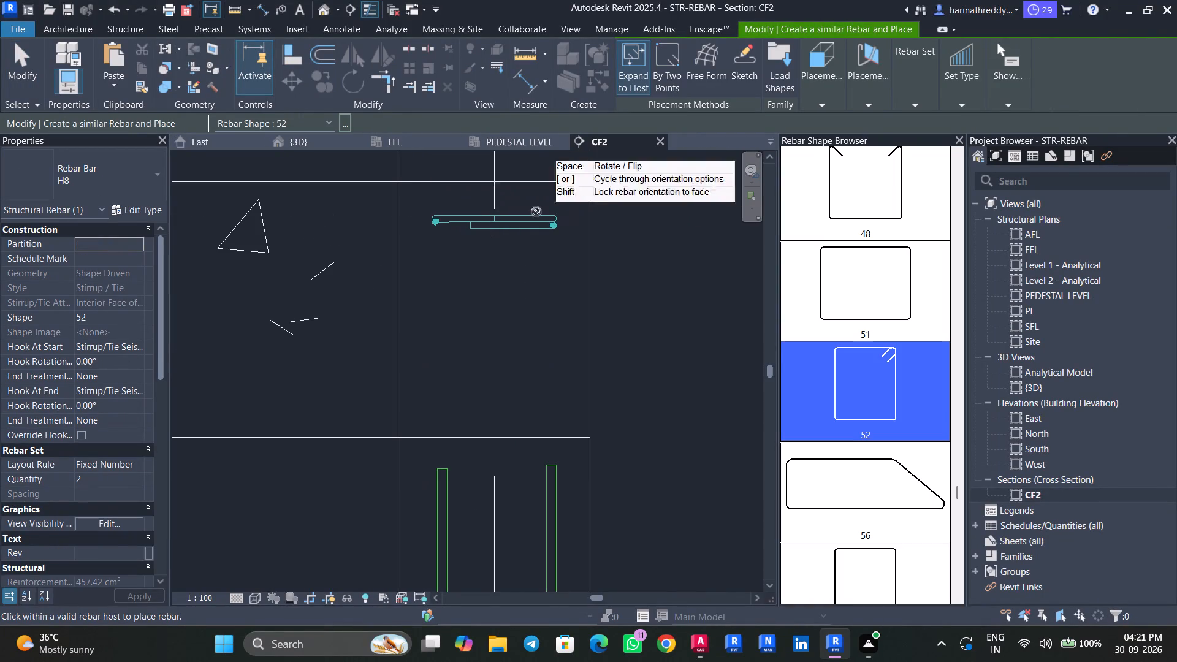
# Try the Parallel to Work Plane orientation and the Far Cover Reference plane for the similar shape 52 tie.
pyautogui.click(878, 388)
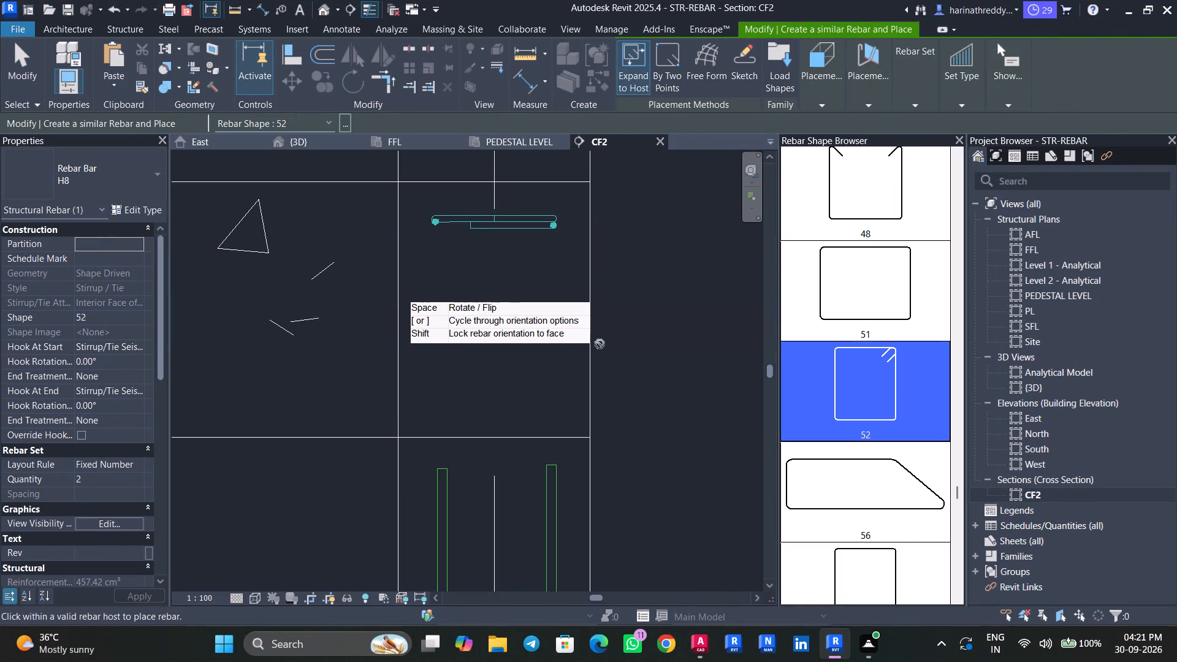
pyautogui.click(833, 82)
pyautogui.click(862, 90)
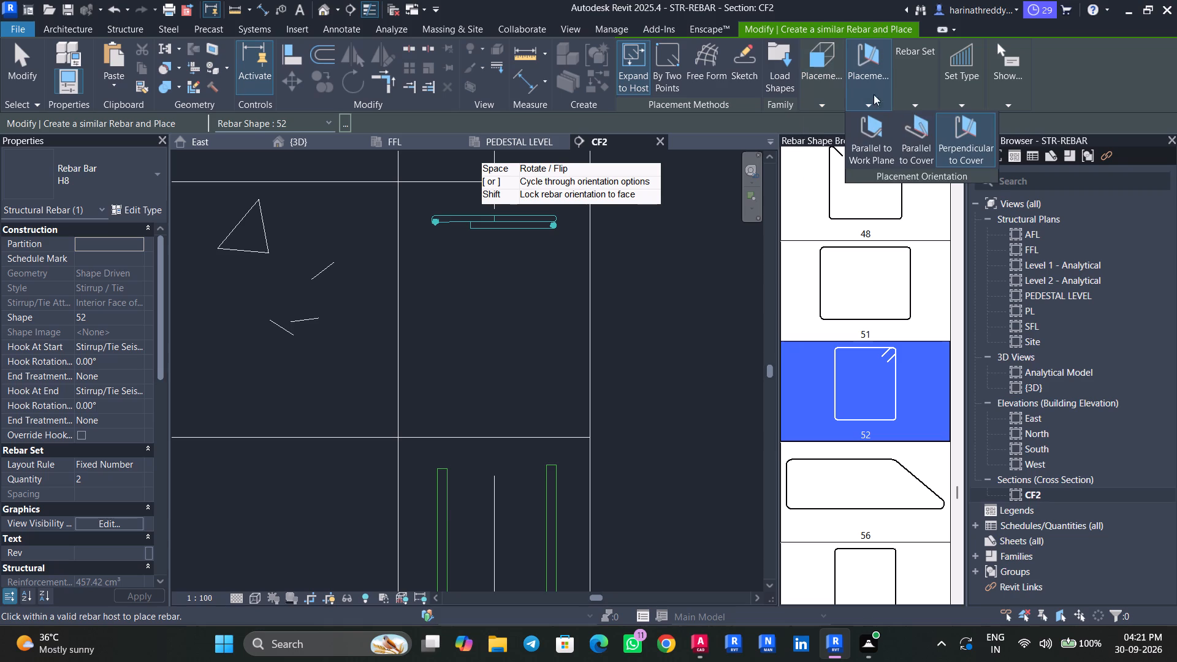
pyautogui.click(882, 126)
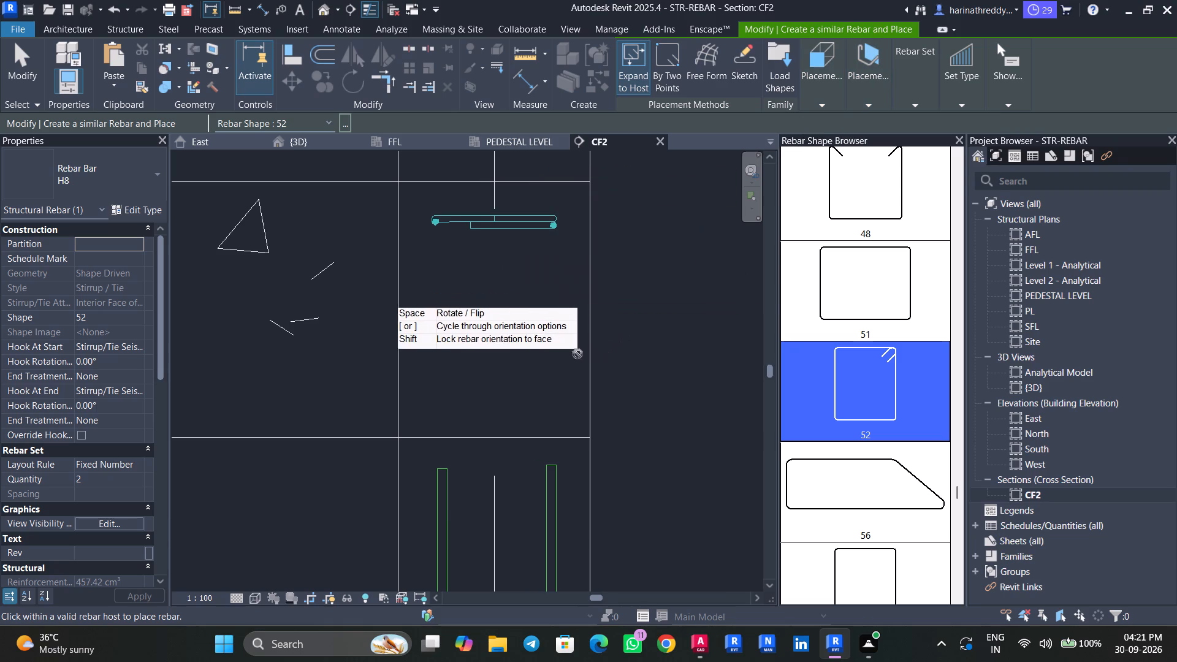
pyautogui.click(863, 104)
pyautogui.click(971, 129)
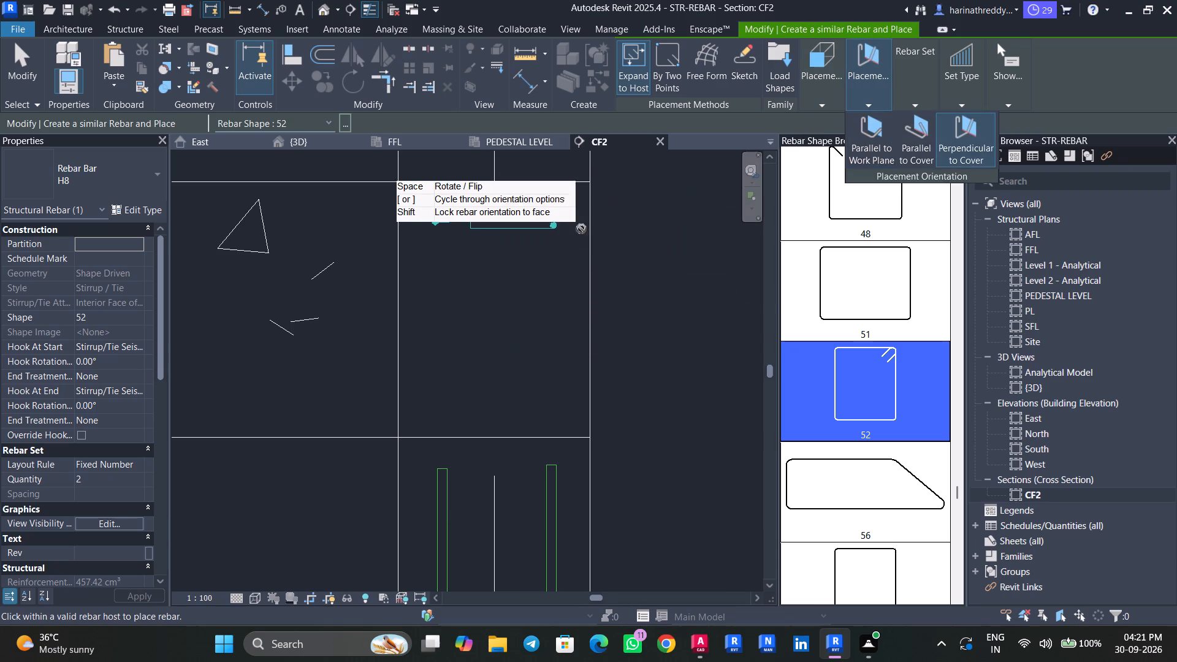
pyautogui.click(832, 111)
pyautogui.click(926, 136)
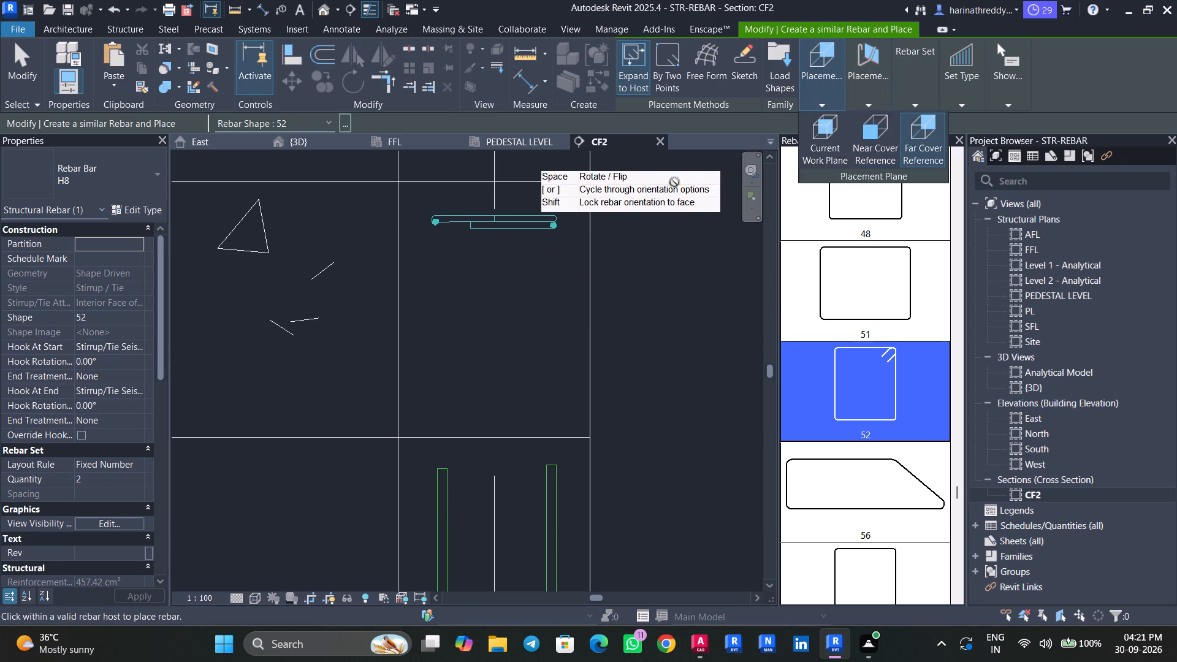
# Place the similar H8 shape 52 tie at the top of the C1 column on the Current Work Plane.
pyautogui.click(831, 100)
pyautogui.click(823, 138)
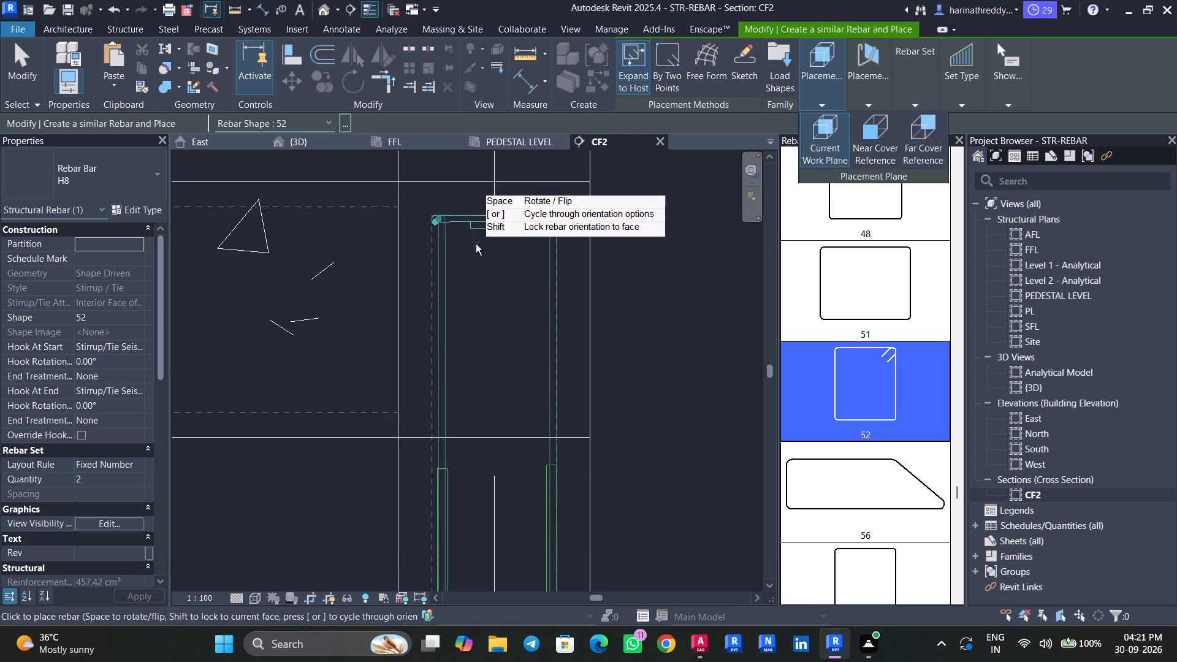
pyautogui.scroll(3, 481, 217)
pyautogui.click(481, 217)
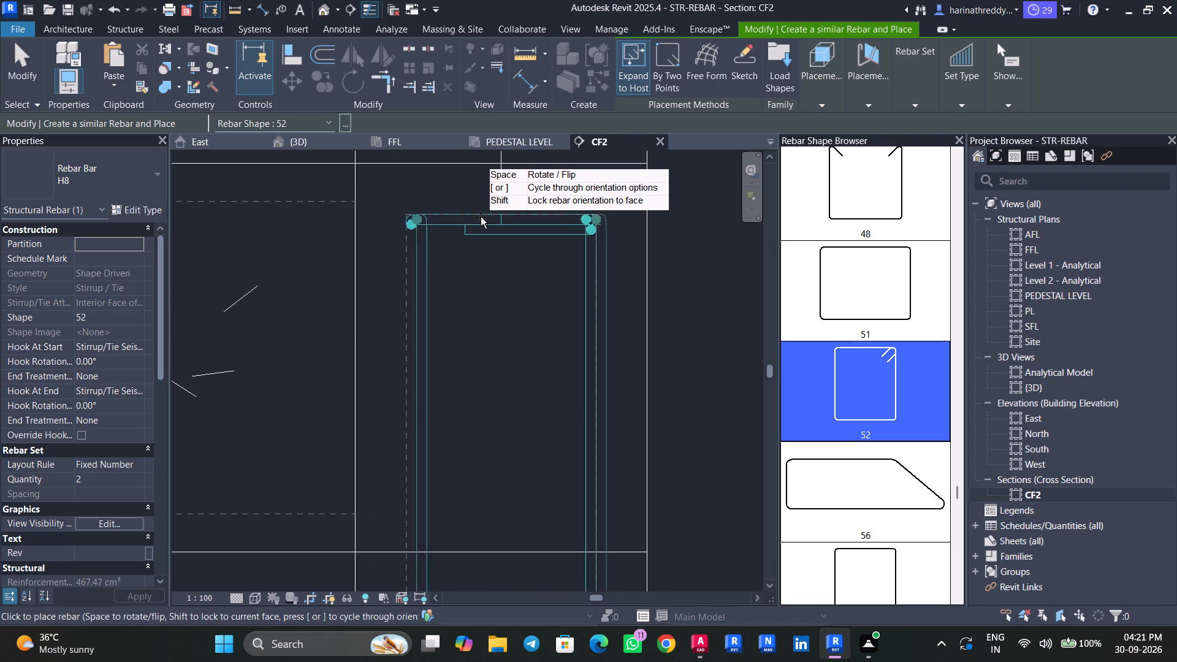
pyautogui.press('Escape')
pyautogui.press('Escape')
pyautogui.press('Escape')
# In the PEDESTAL LEVEL plan, shorten the H8 tie by moving its upper edge down until B is about 225 mm.
pyautogui.click(490, 223)
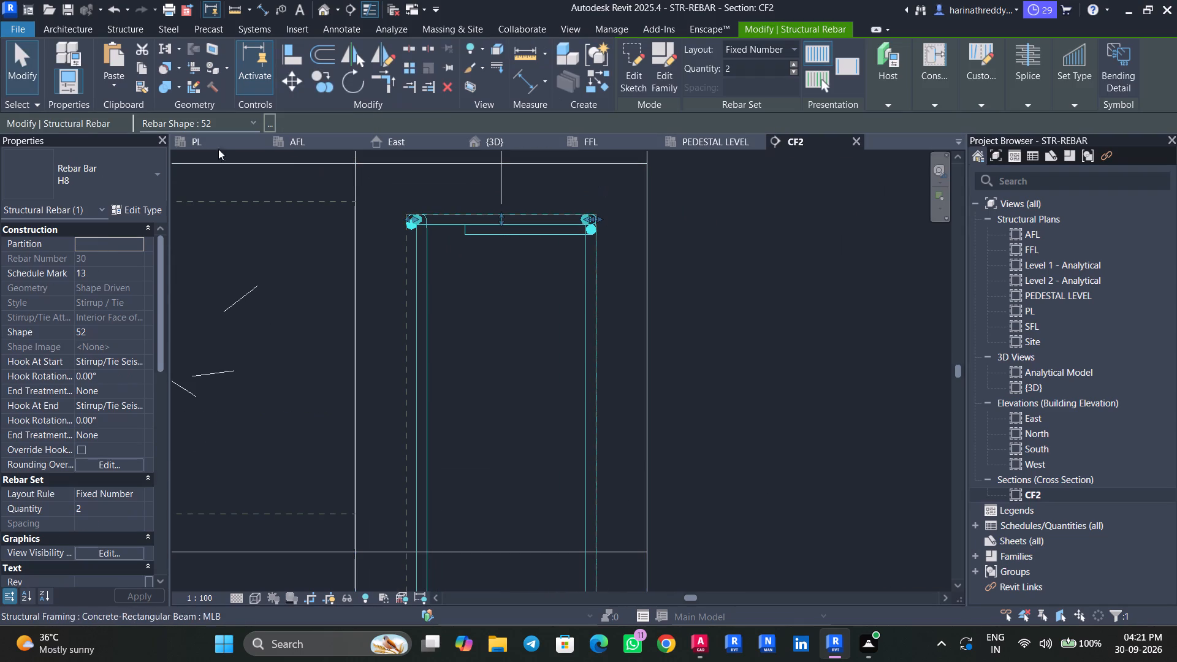
pyautogui.click(695, 145)
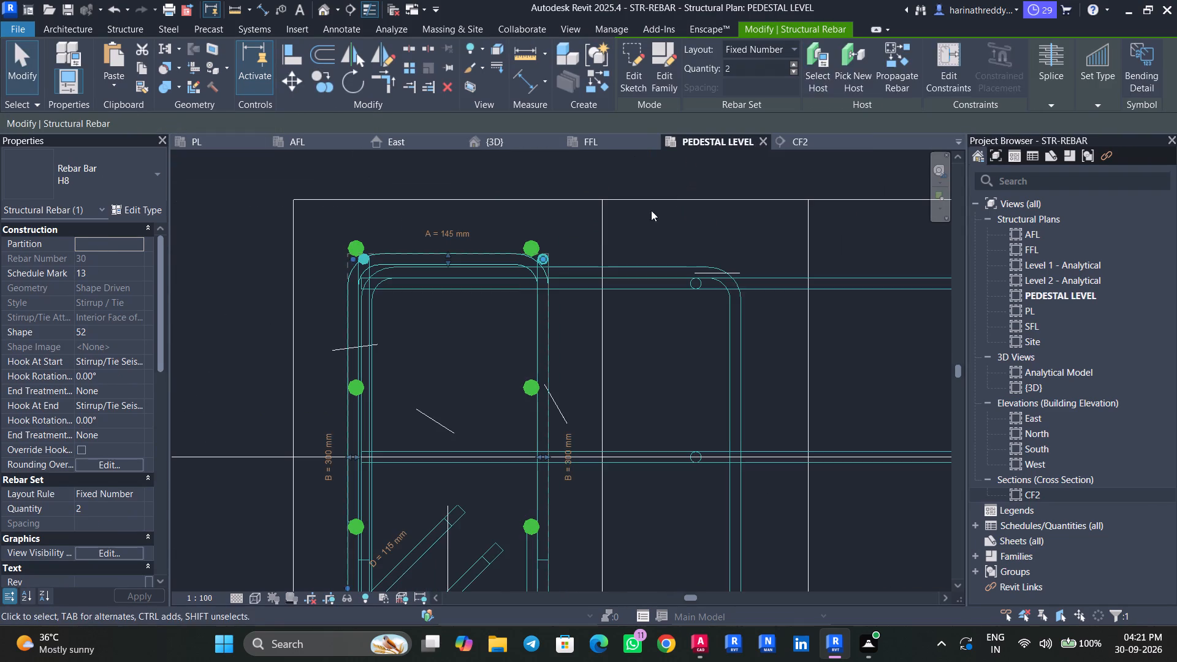
pyautogui.press('Escape')
pyautogui.press('Escape')
pyautogui.click(418, 255)
pyautogui.moveTo(444, 259); pyautogui.dragTo(452, 362)
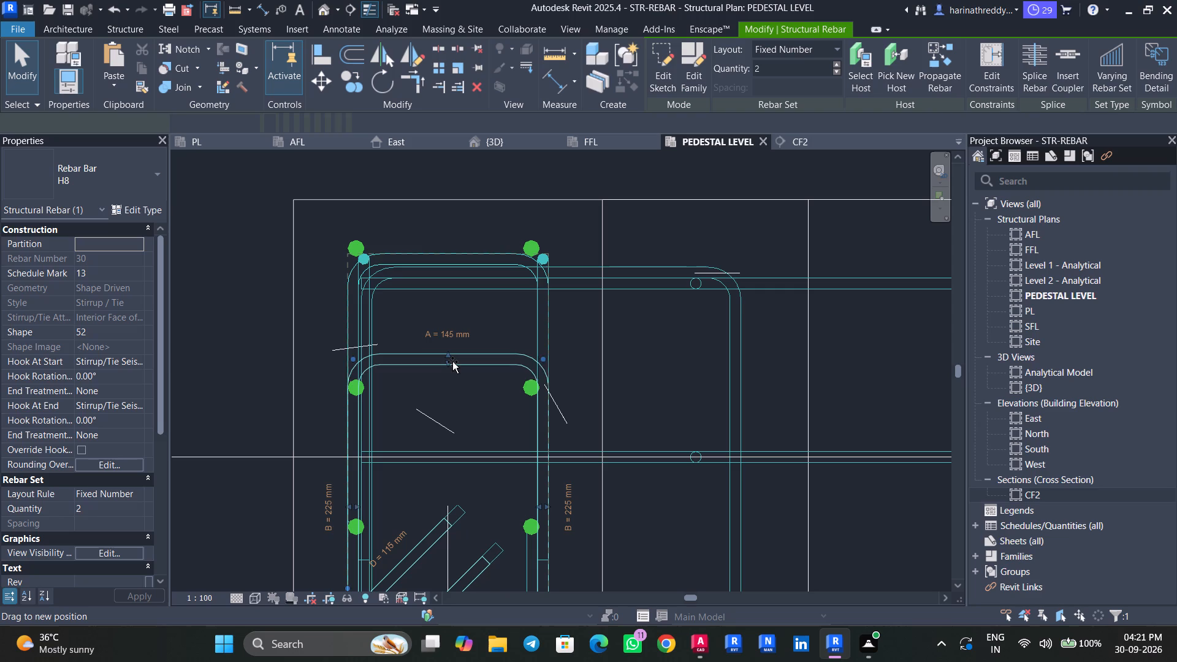
pyautogui.moveTo(452, 362); pyautogui.dragTo(450, 360)
# Shorten the H8 shape 52 tie in the C1 column by moving its lower edge up until B is about 150 mm.
pyautogui.moveTo(455, 377); pyautogui.dragTo(459, 302, button='middle')
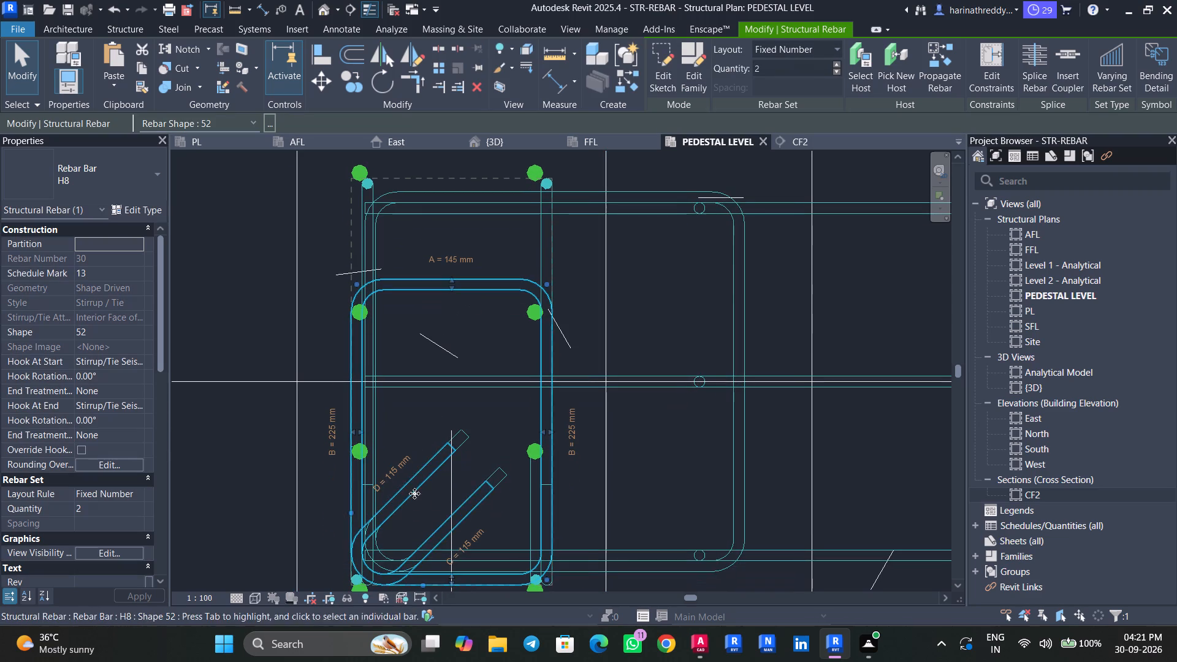
pyautogui.moveTo(458, 531); pyautogui.dragTo(456, 488, button='middle')
pyautogui.scroll(1, 456, 488)
pyautogui.moveTo(448, 537); pyautogui.dragTo(454, 498)
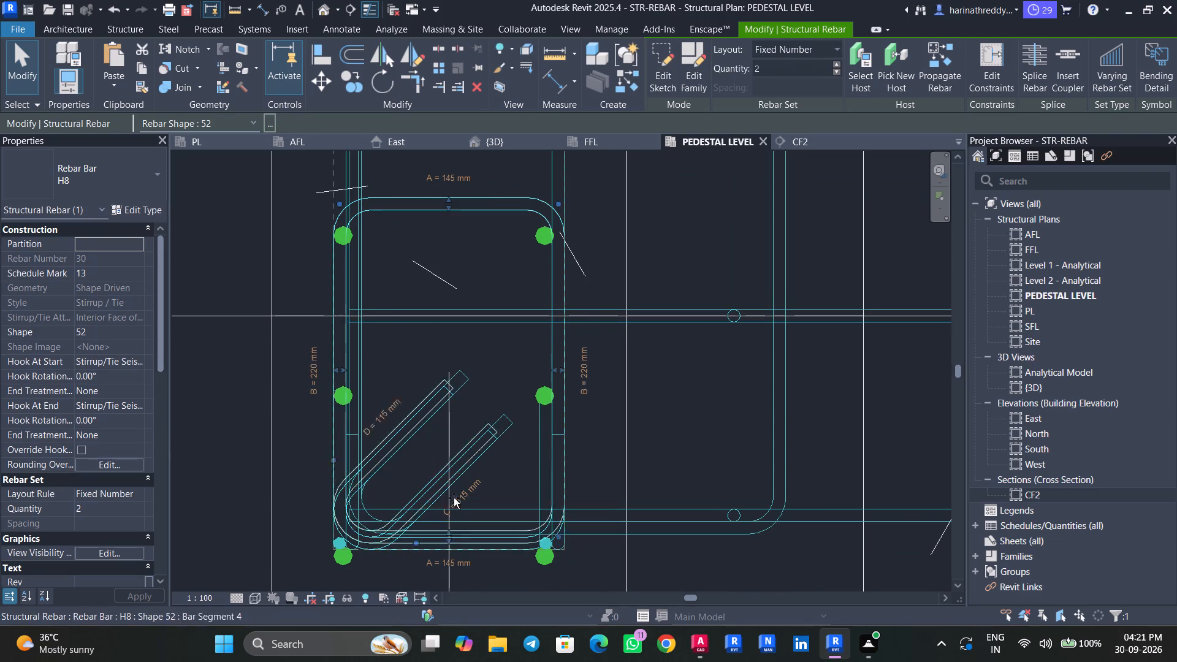
pyautogui.moveTo(454, 498); pyautogui.dragTo(452, 428)
pyautogui.press('Escape')
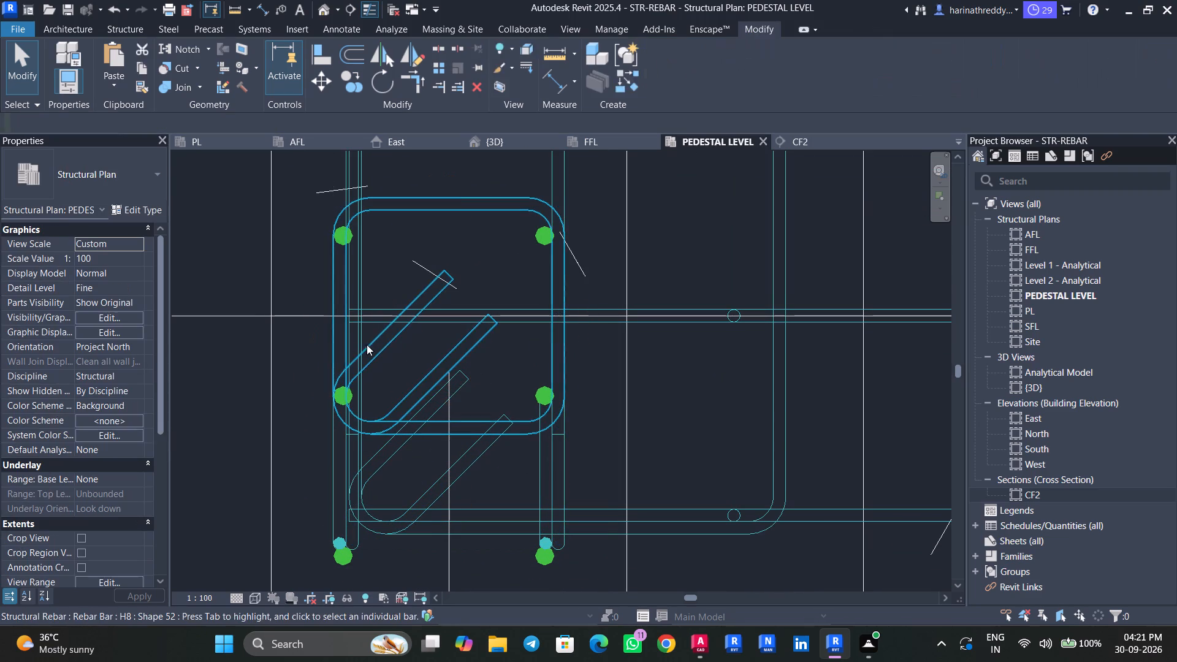
pyautogui.press('Escape')
# Inspect the overlapping H8 shape 52 ties in the C1 column in the PEDESTAL LEVEL plan.
pyautogui.scroll(-4, 441, 511)
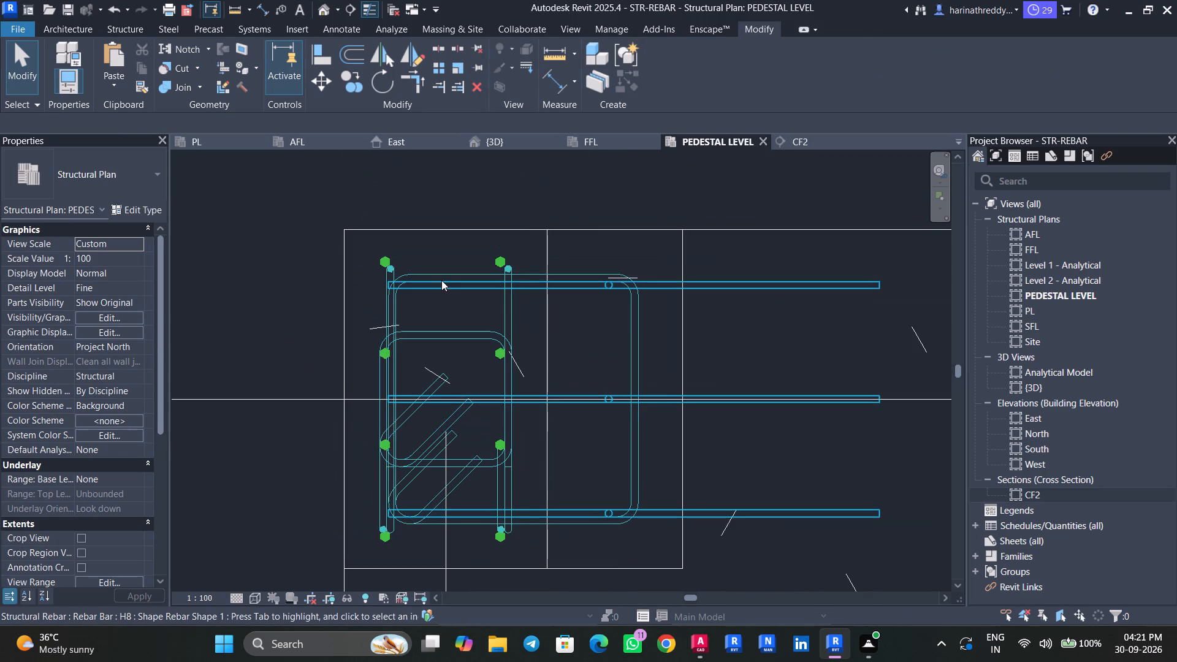
pyautogui.click(427, 343)
pyautogui.press('Escape')
pyautogui.press('Escape')
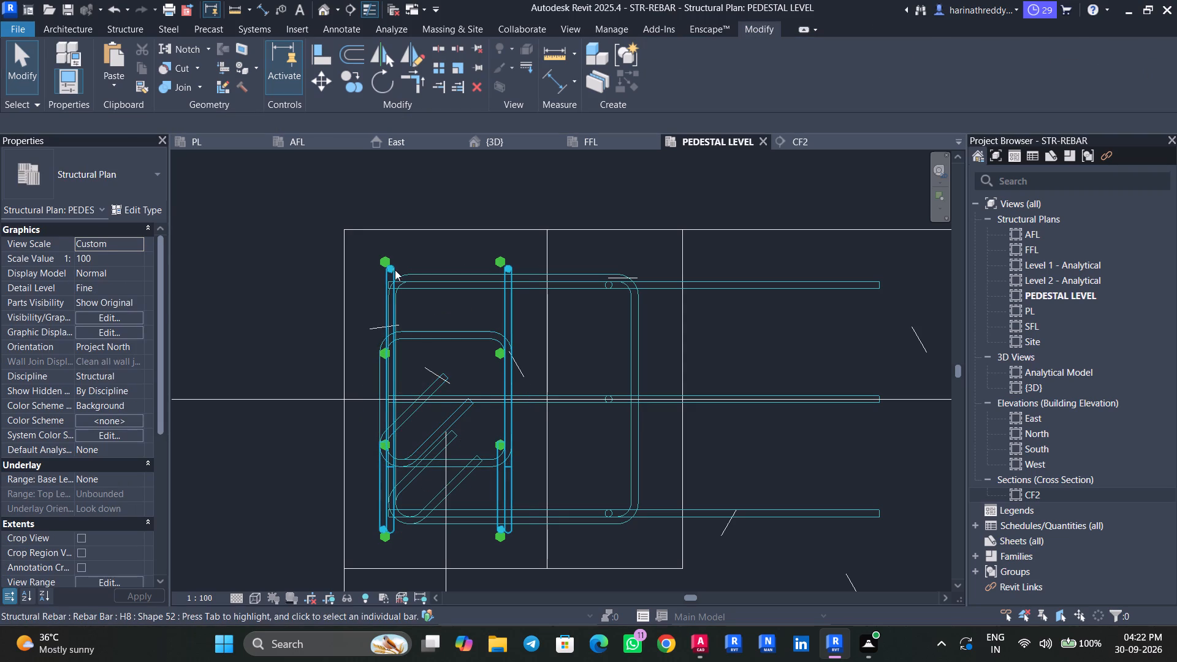
pyautogui.click(409, 343)
pyautogui.scroll(4, 405, 279)
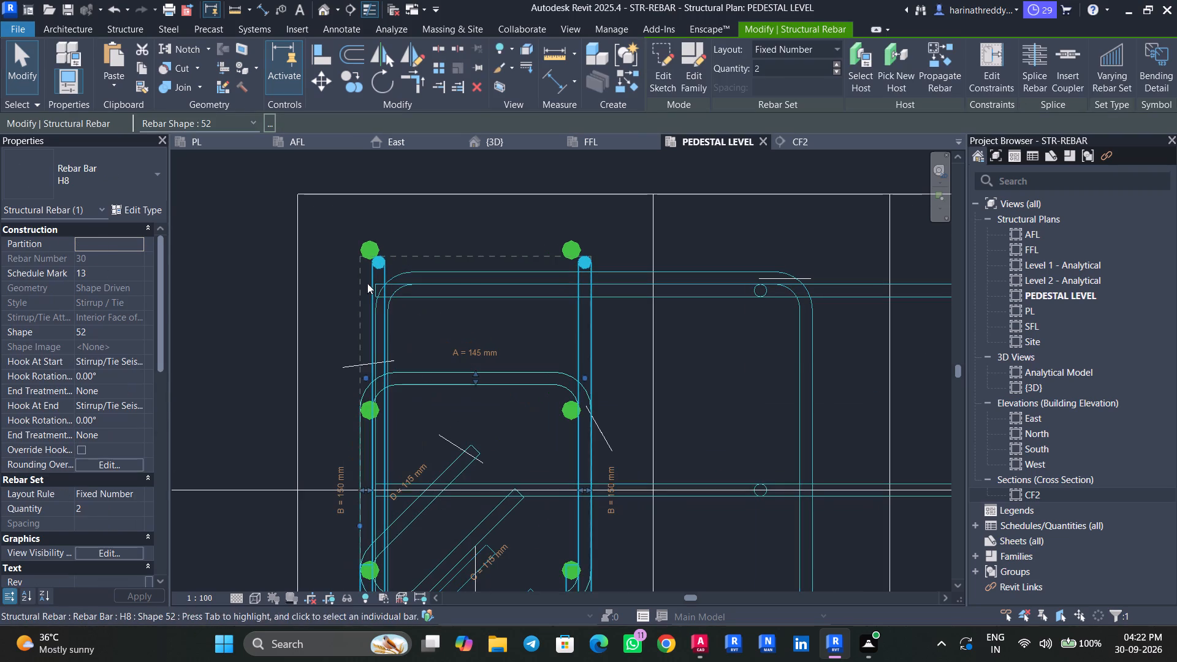
pyautogui.press('Escape')
pyautogui.press('Escape')
pyautogui.click(709, 184)
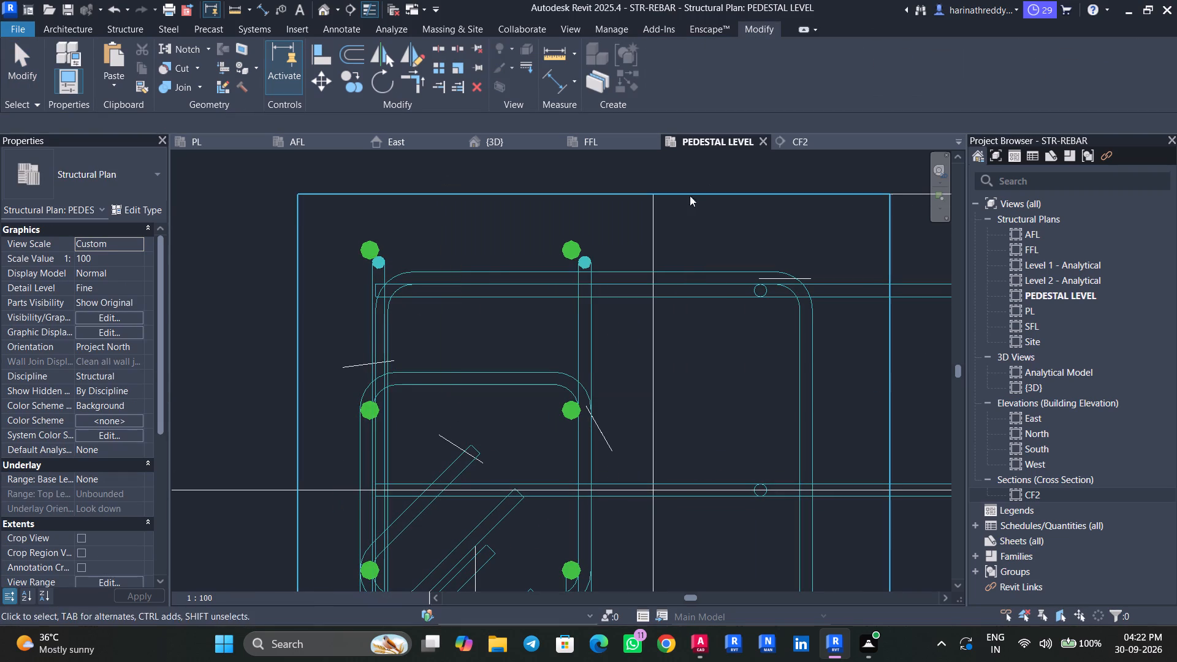
pyautogui.click(584, 313)
pyautogui.scroll(-4, 597, 358)
pyautogui.moveTo(597, 358); pyautogui.dragTo(612, 313, button='middle')
pyautogui.press('Escape')
pyautogui.press('Escape')
pyautogui.press('Escape')
# In the CF2 section, delete the tall vertical H8 shape 52 tie set running down the C1 column.
pyautogui.click(598, 467)
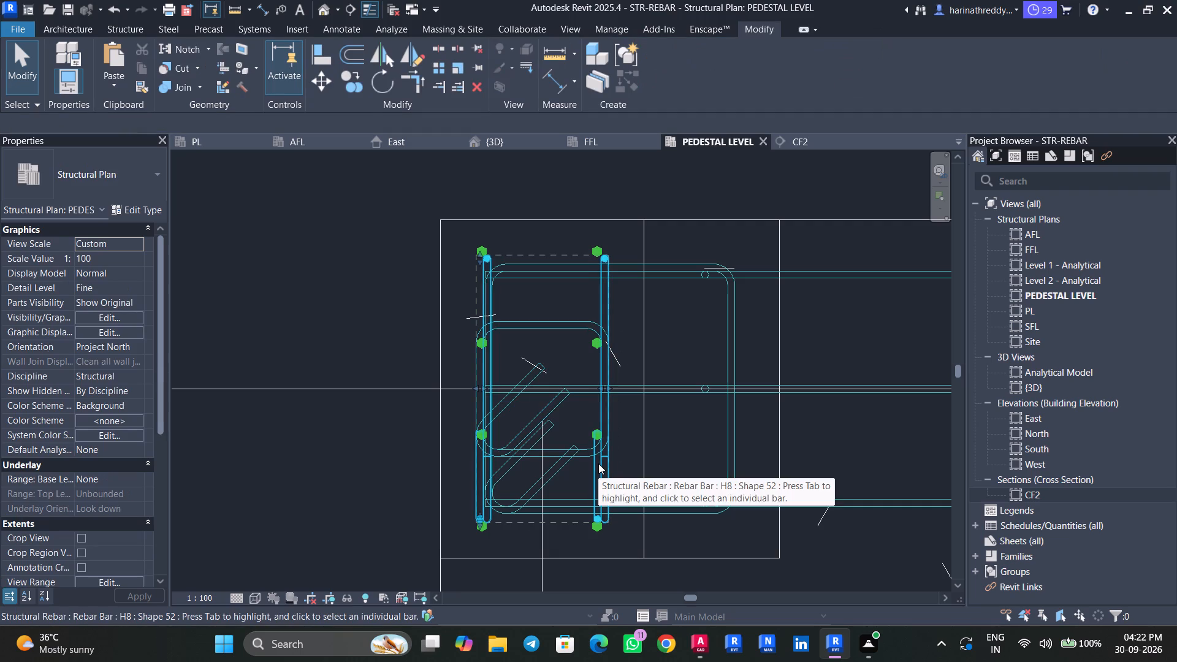
pyautogui.click(799, 150)
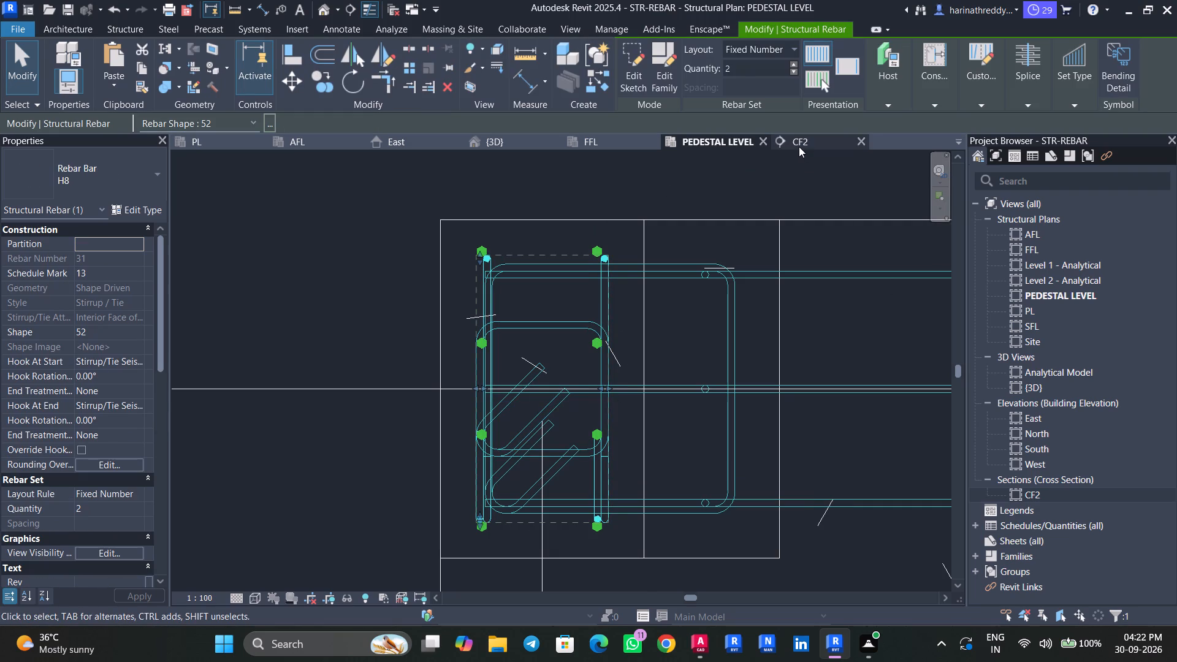
pyautogui.click(799, 146)
pyautogui.press('Escape')
pyautogui.click(421, 289)
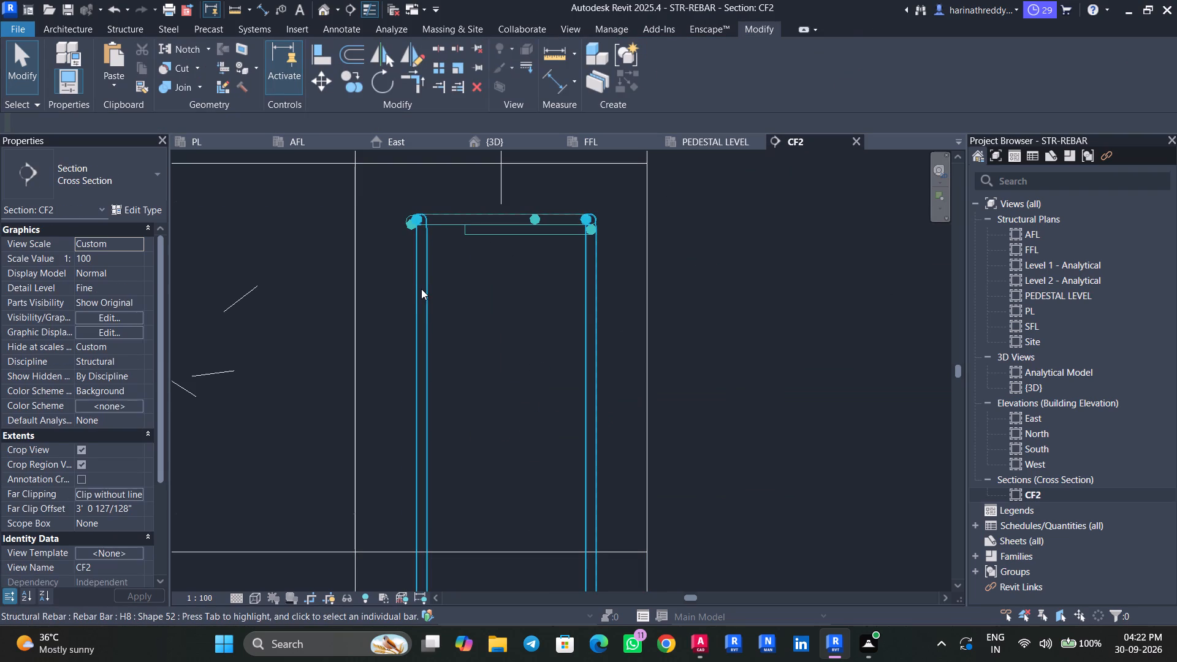
pyautogui.scroll(-10, 421, 289)
pyautogui.scroll(1, 422, 289)
pyautogui.scroll(-1, 422, 289)
pyautogui.moveTo(426, 292); pyautogui.dragTo(443, 253, button='middle')
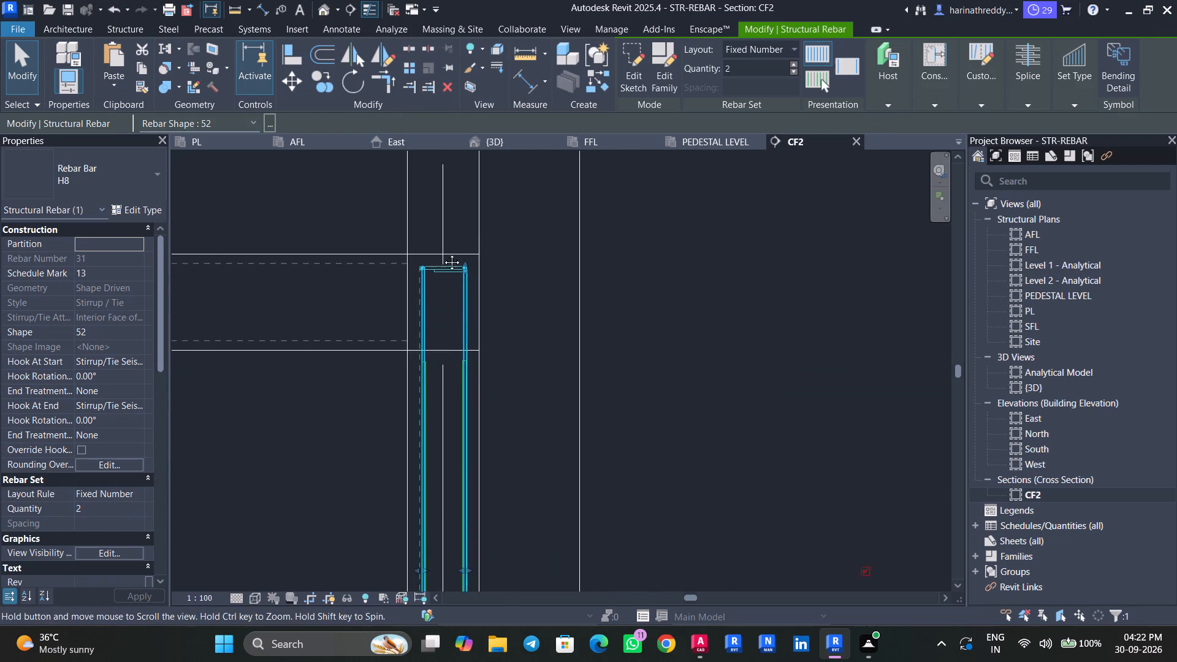
pyautogui.moveTo(443, 253); pyautogui.dragTo(449, 229, button='middle')
pyautogui.press('Delete')
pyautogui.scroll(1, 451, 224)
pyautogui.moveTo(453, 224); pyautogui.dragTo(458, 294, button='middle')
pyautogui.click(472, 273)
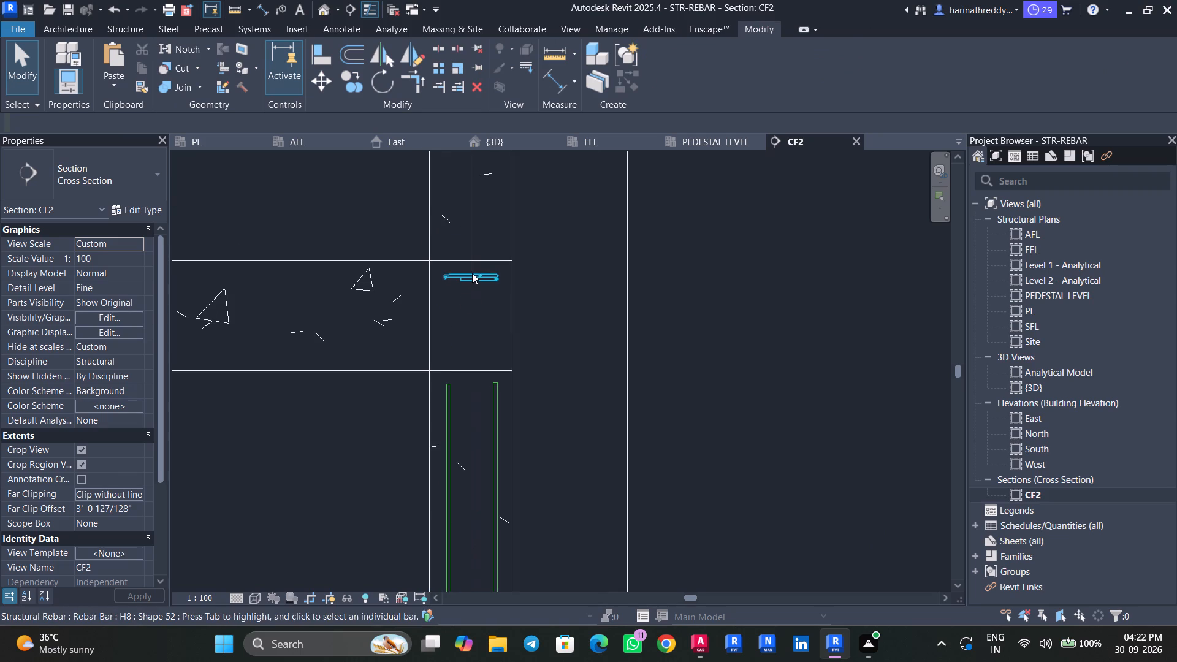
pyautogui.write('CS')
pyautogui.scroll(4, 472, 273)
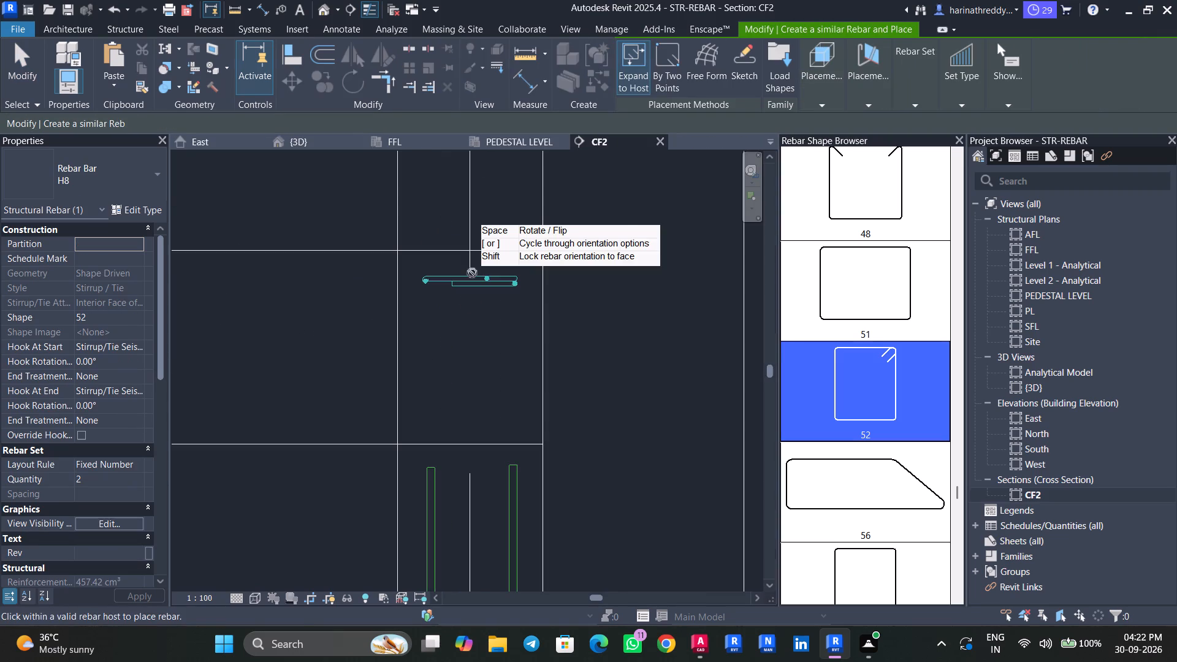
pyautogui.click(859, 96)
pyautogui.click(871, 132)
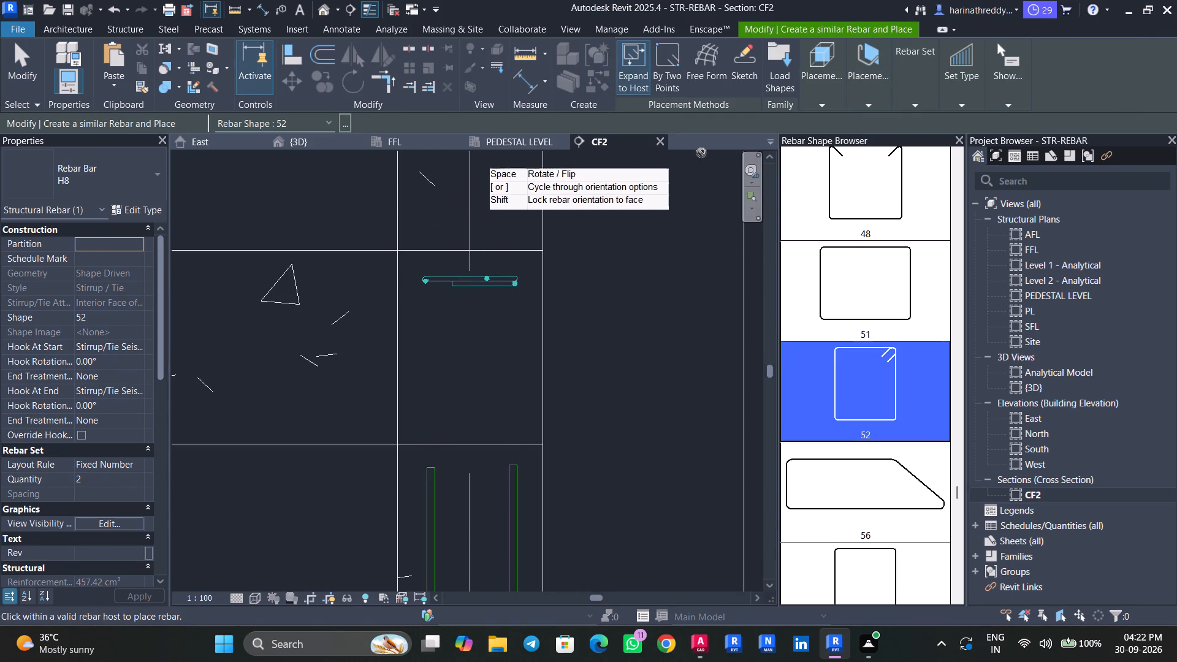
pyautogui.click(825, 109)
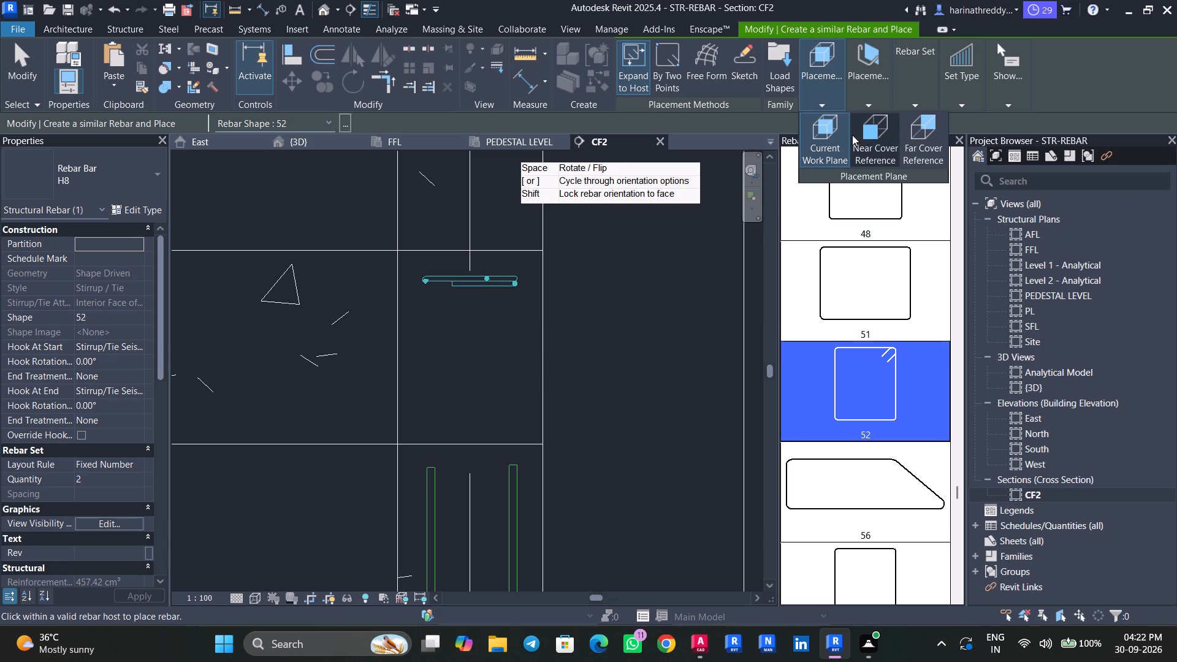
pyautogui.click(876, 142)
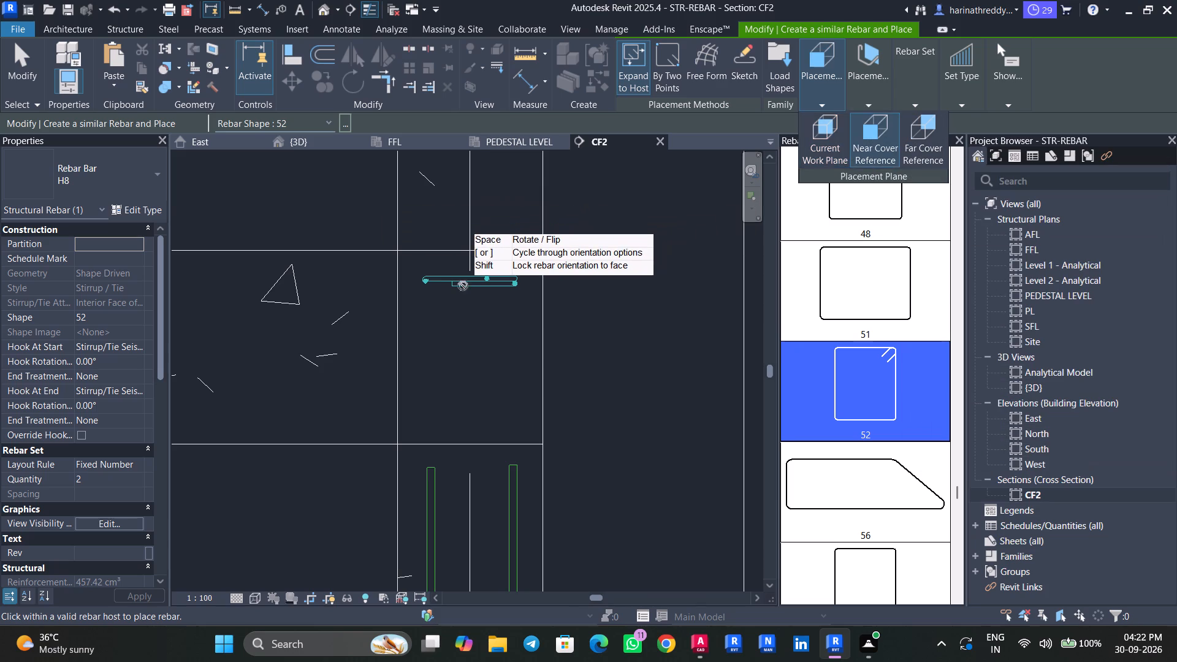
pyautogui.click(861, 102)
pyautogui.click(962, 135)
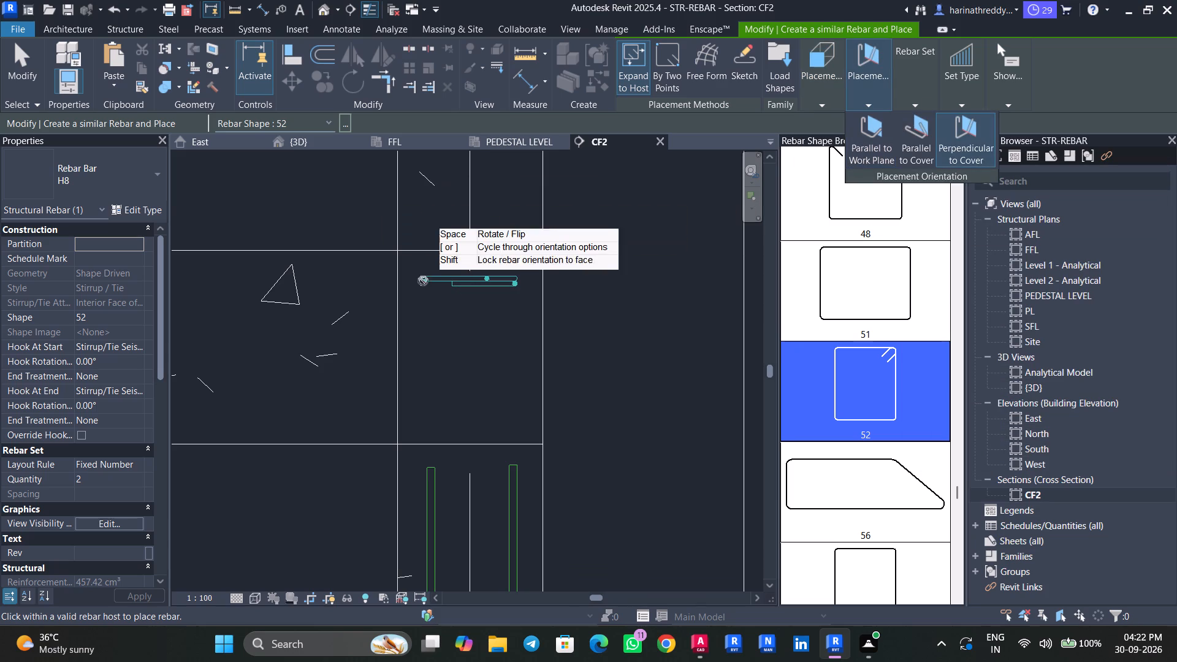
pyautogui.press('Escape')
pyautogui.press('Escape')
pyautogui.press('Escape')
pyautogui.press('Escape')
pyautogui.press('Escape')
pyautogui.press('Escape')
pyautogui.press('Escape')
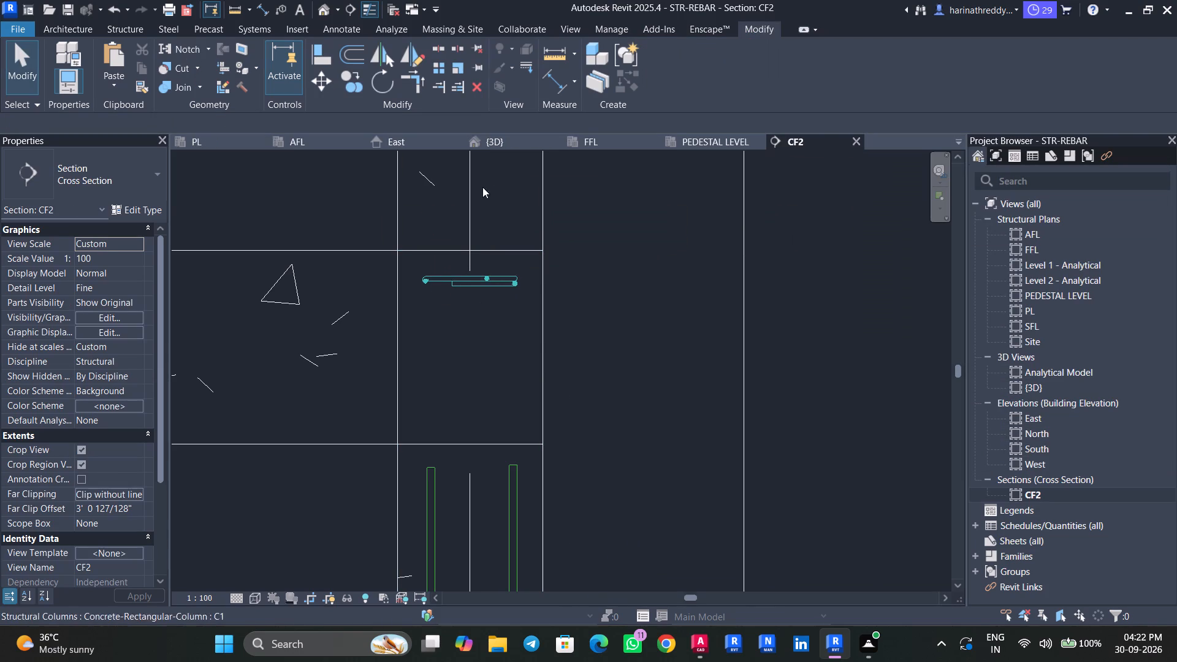
# In the PEDESTAL LEVEL plan, copy the H8 shape 52 tie upward so its top edge encloses the C1 column's uppermost bars.
pyautogui.click(703, 144)
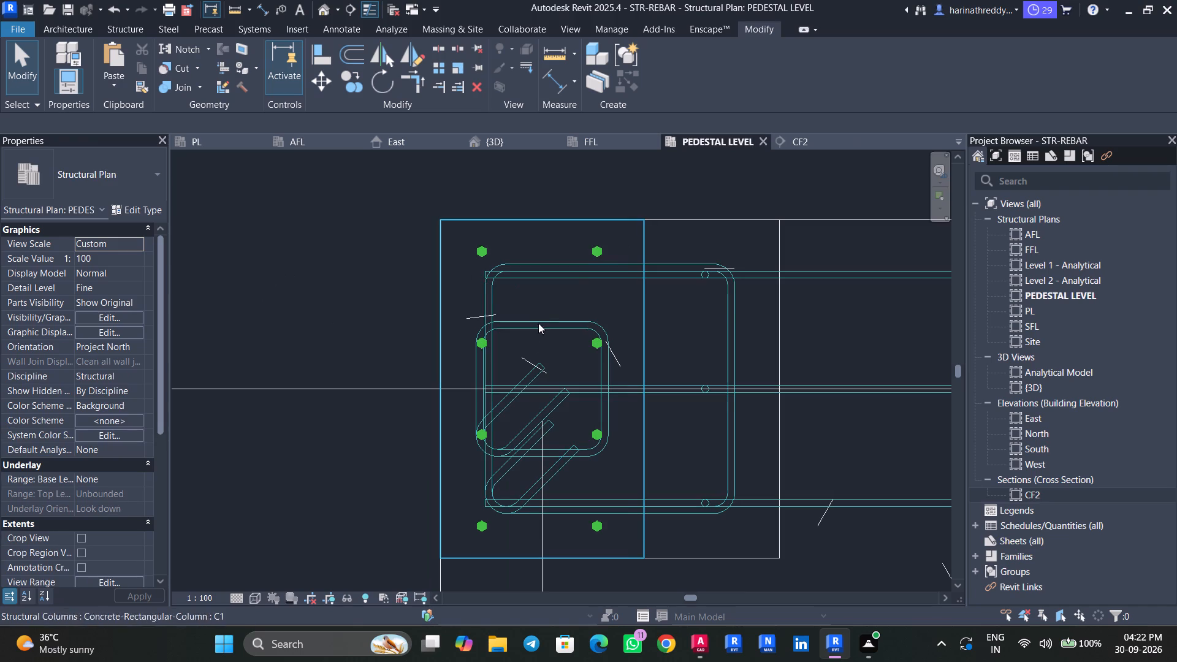
pyautogui.click(563, 327)
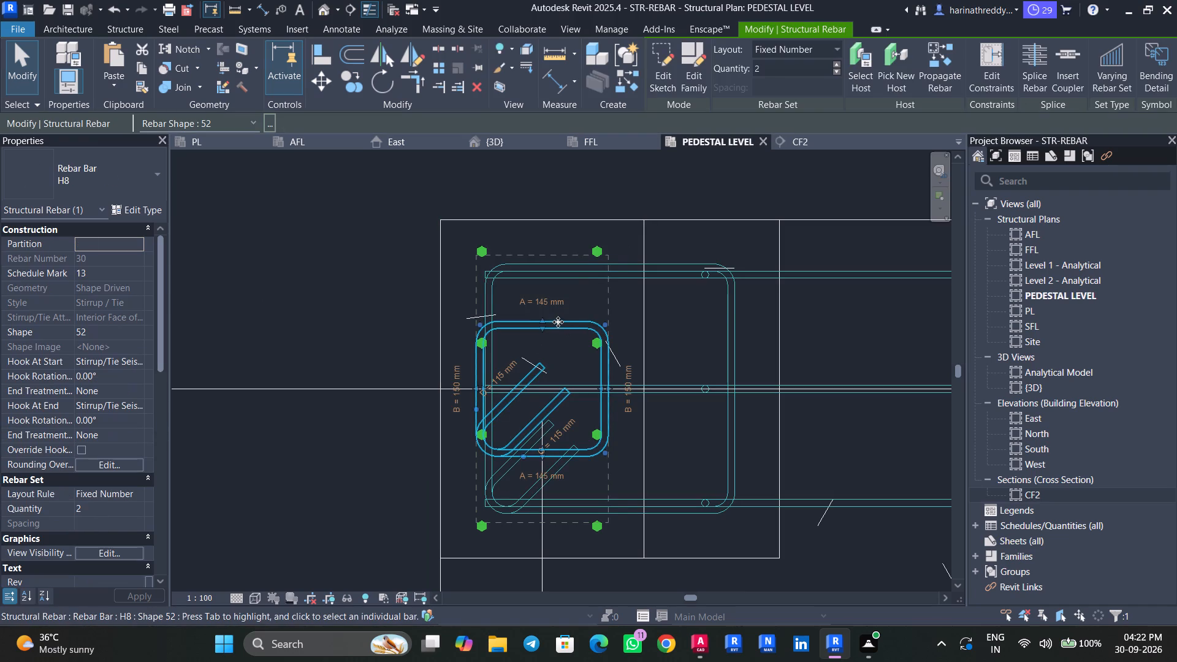
pyautogui.keyDown('ctrl'); pyautogui.moveTo(559, 323); pyautogui.dragTo(560, 246); pyautogui.keyUp('ctrl')
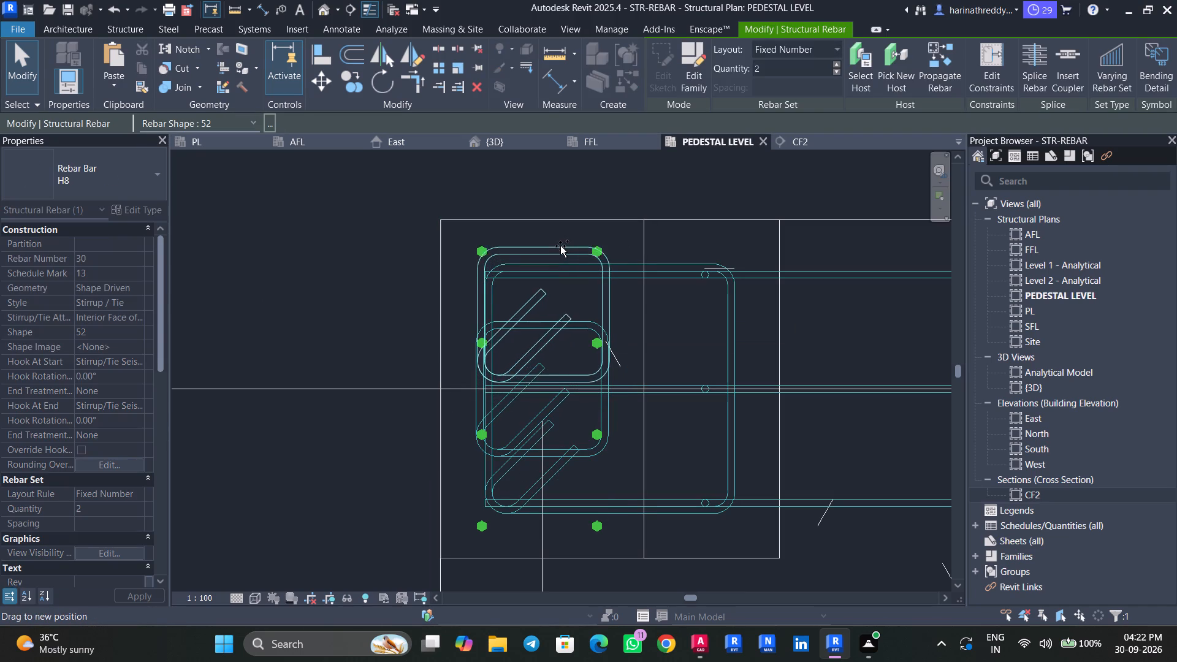
pyautogui.keyDown('ctrl'); pyautogui.moveTo(560, 246); pyautogui.dragTo(559, 235); pyautogui.keyUp('ctrl')
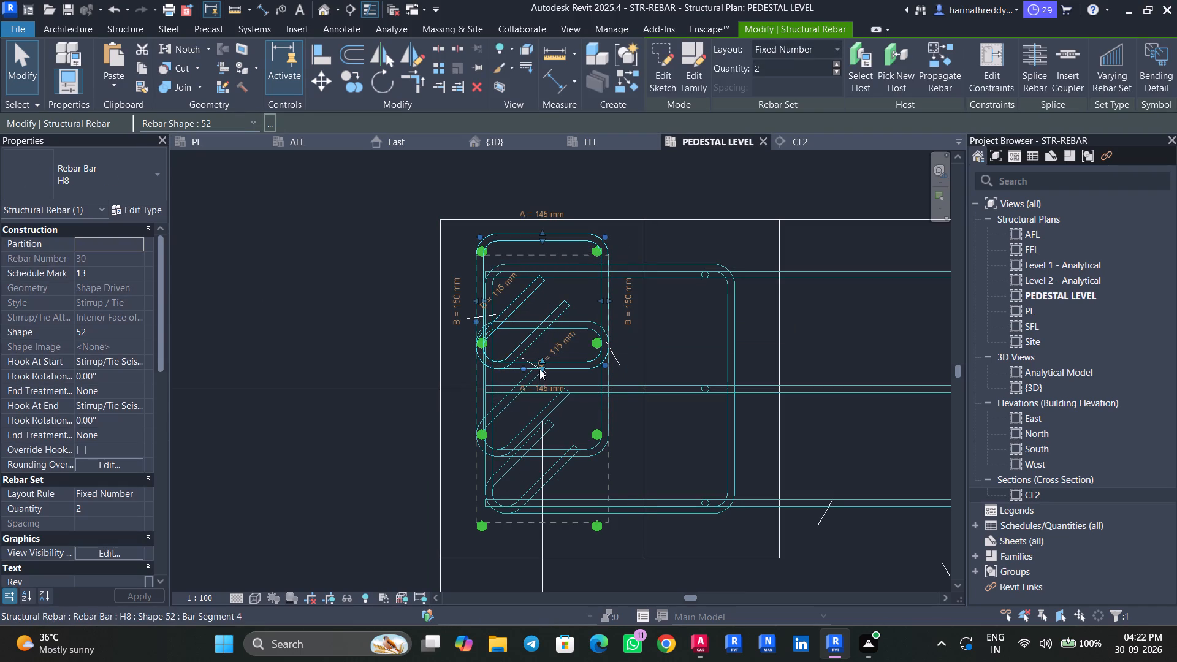
# Extend the copied H8 tie's lower edge down past the column's lowest bars until B is about 350 mm.
pyautogui.moveTo(539, 368); pyautogui.dragTo(526, 544)
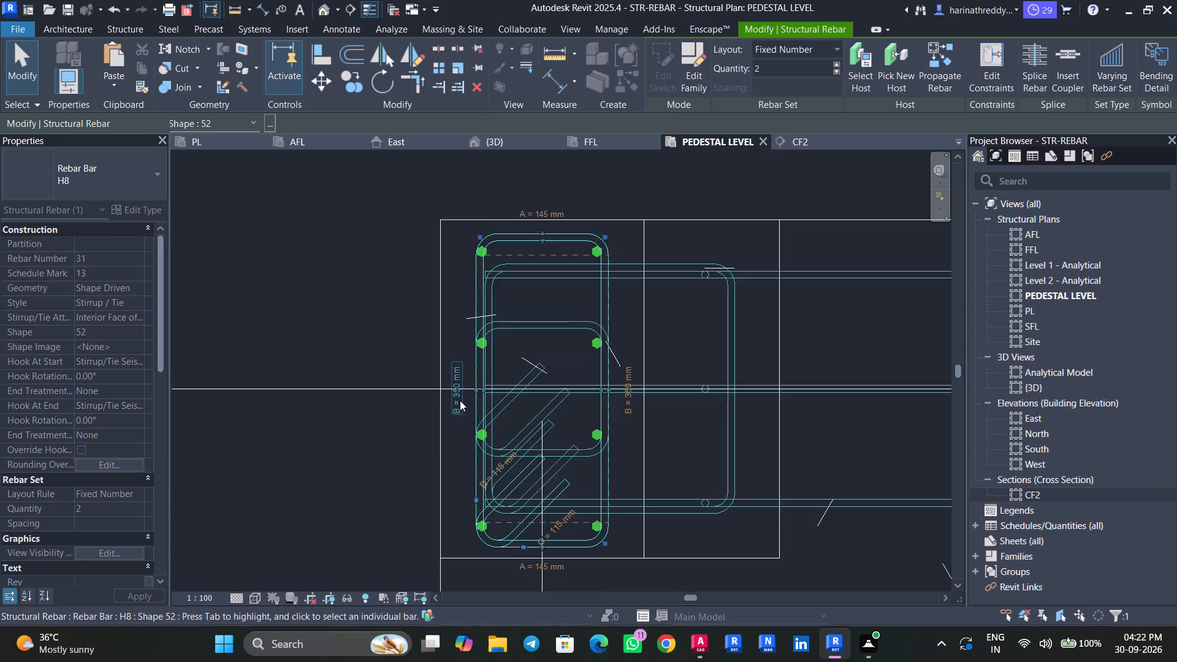
pyautogui.scroll(5, 460, 400)
pyautogui.moveTo(530, 384); pyautogui.dragTo(499, 413, button='middle')
pyautogui.press('Escape')
pyautogui.press('Escape')
pyautogui.press('Escape')
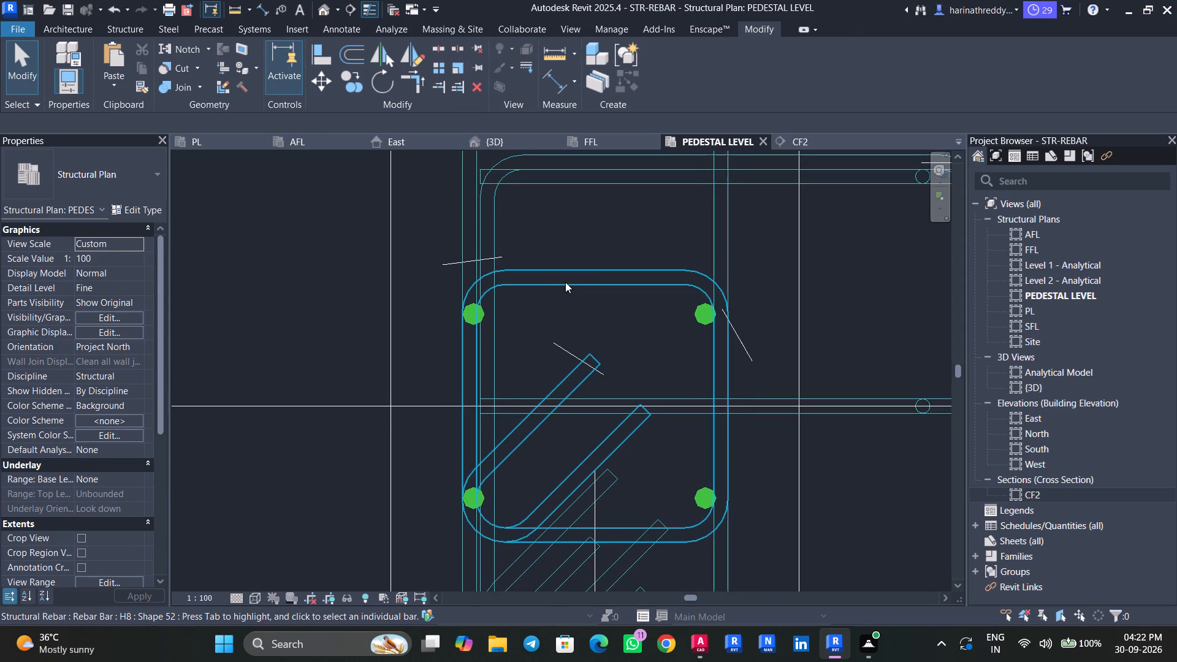
pyautogui.click(565, 282)
pyautogui.scroll(-8, 564, 283)
pyautogui.press('Escape')
pyautogui.press('Escape')
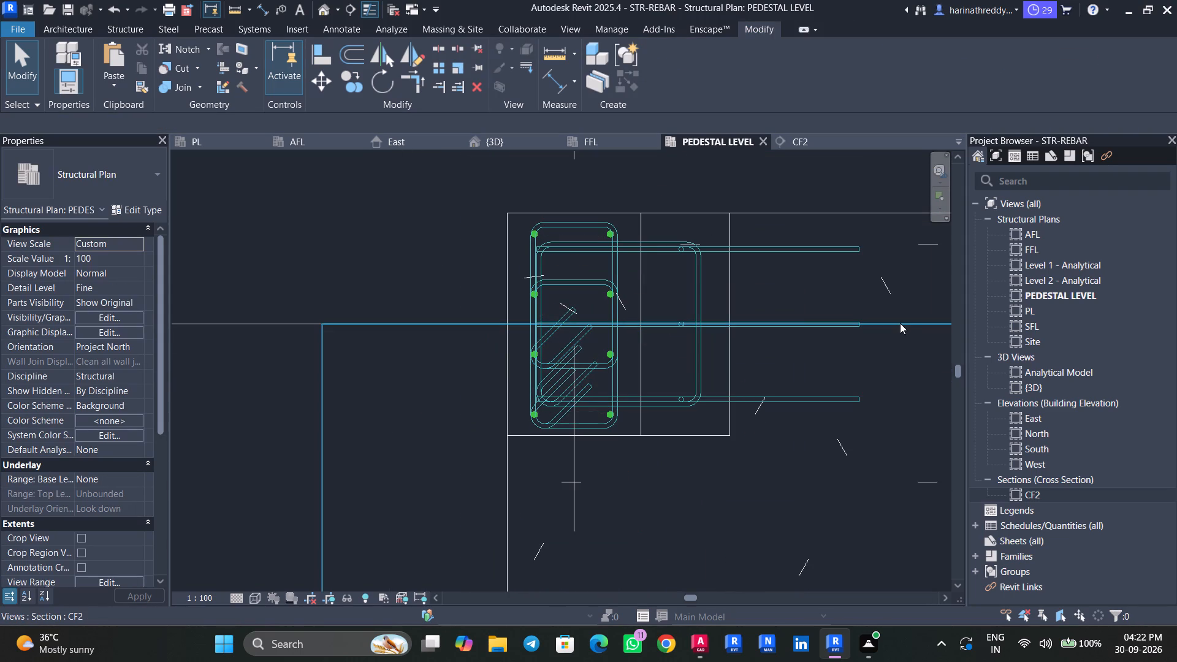
# In the plan's View Range settings, set the Bottom plane to Level Below (AFL) and apply it.
pyautogui.write('VR')
pyautogui.click(1143, 257)
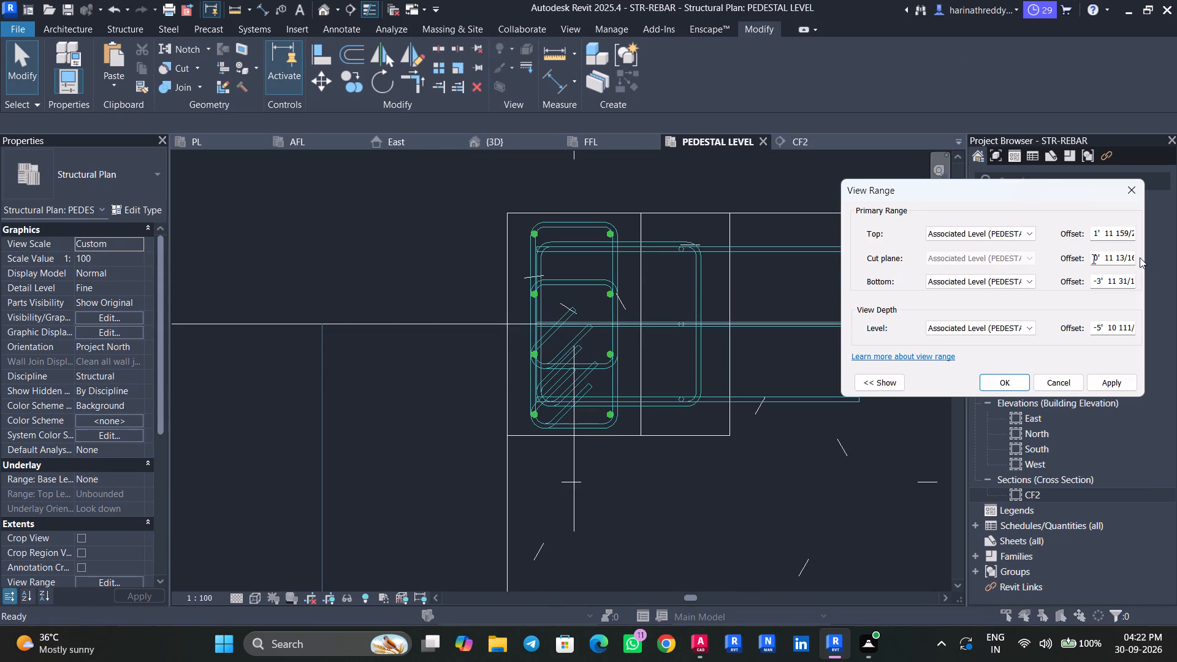
pyautogui.doubleClick(1138, 257)
pyautogui.click(1132, 255)
pyautogui.moveTo(1137, 255); pyautogui.dragTo(1038, 264)
pyautogui.moveTo(1002, 182); pyautogui.dragTo(885, 181)
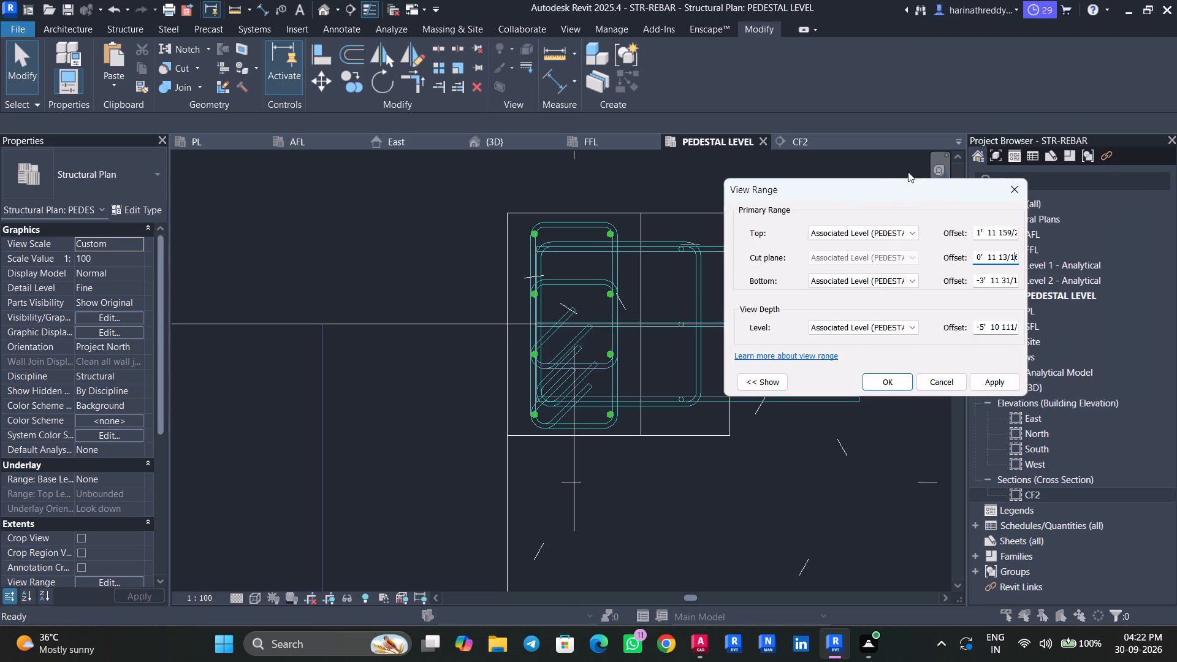
pyautogui.click(906, 230)
pyautogui.click(904, 241)
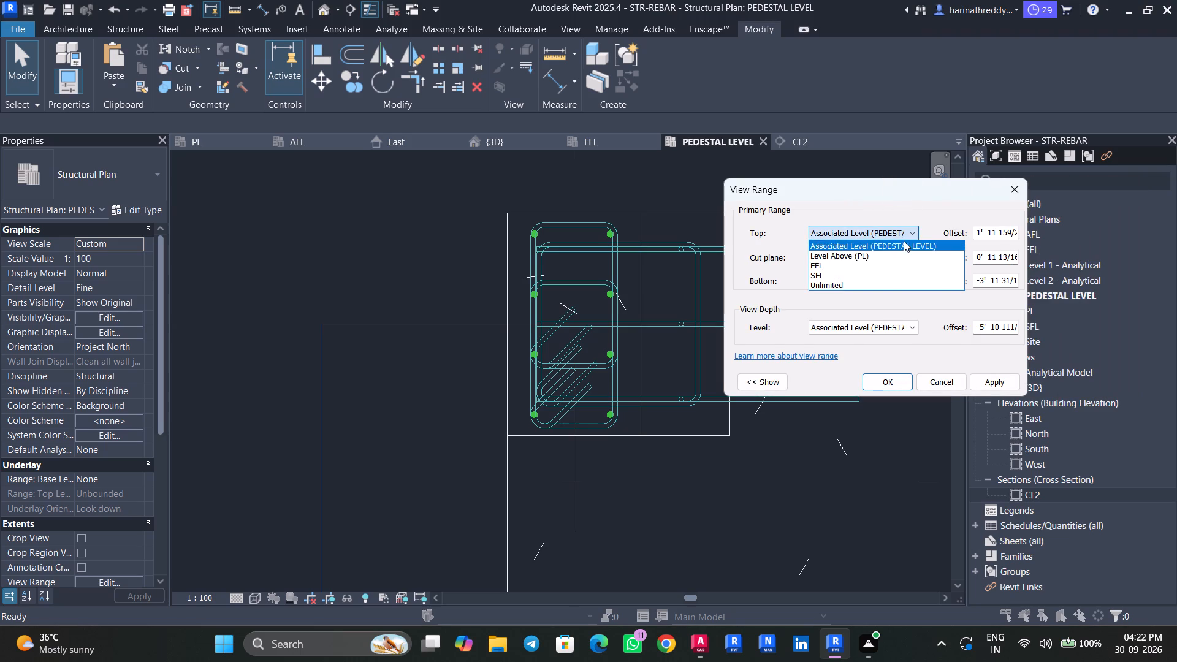
pyautogui.click(889, 284)
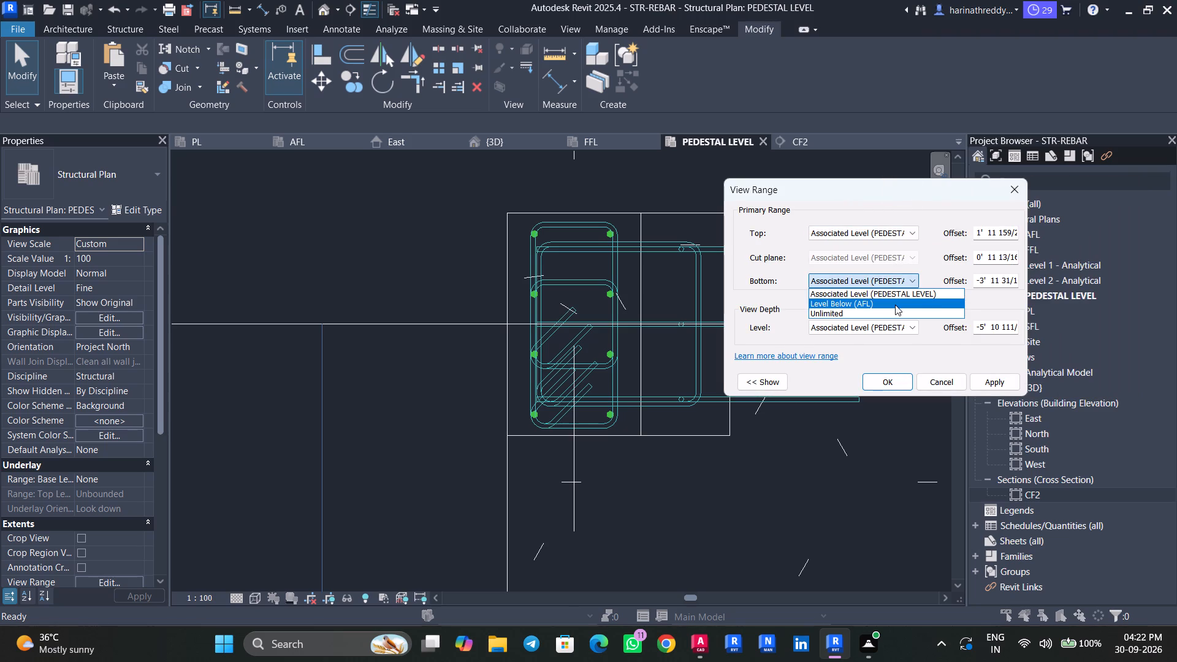
pyautogui.click(895, 305)
pyautogui.click(984, 379)
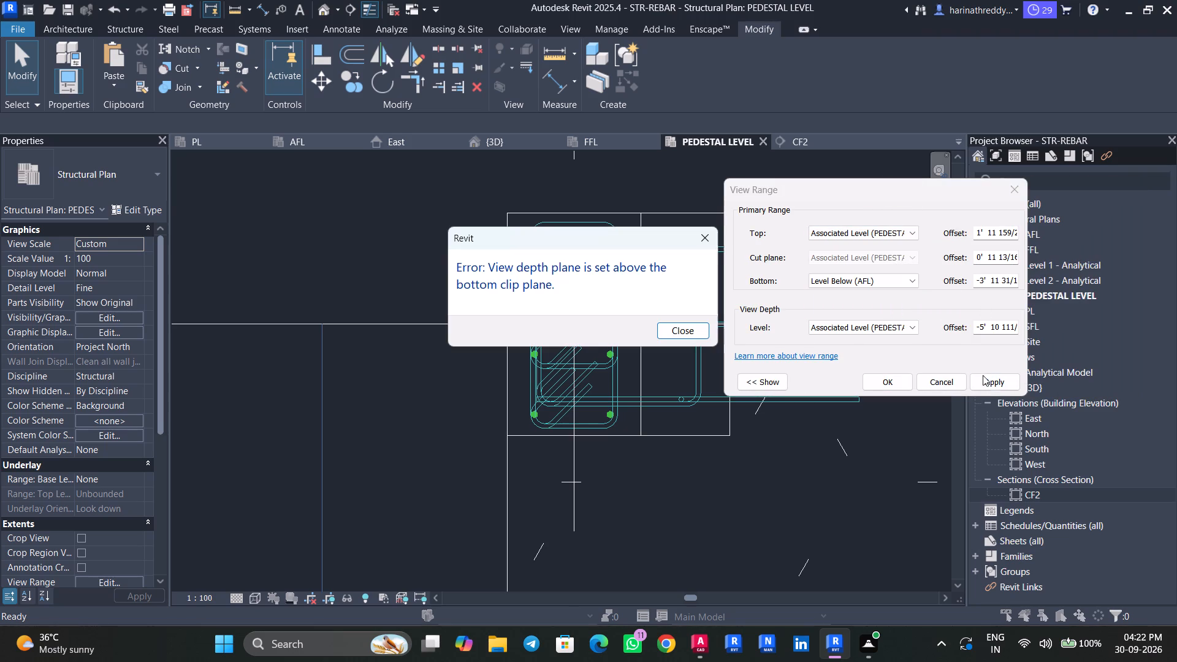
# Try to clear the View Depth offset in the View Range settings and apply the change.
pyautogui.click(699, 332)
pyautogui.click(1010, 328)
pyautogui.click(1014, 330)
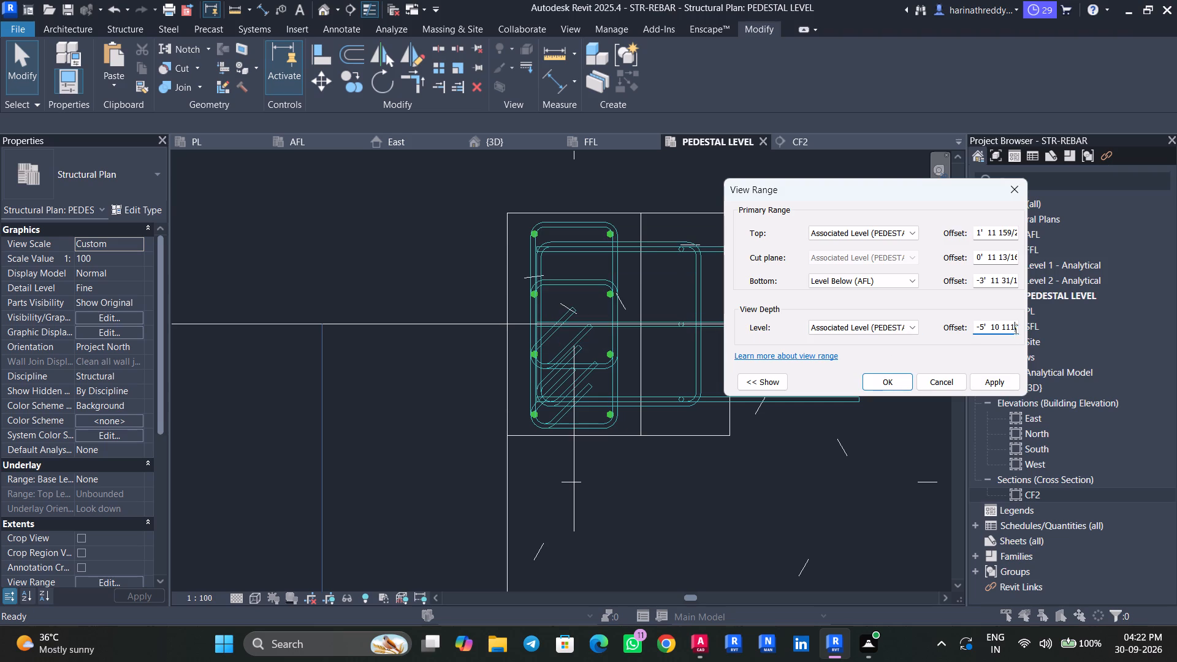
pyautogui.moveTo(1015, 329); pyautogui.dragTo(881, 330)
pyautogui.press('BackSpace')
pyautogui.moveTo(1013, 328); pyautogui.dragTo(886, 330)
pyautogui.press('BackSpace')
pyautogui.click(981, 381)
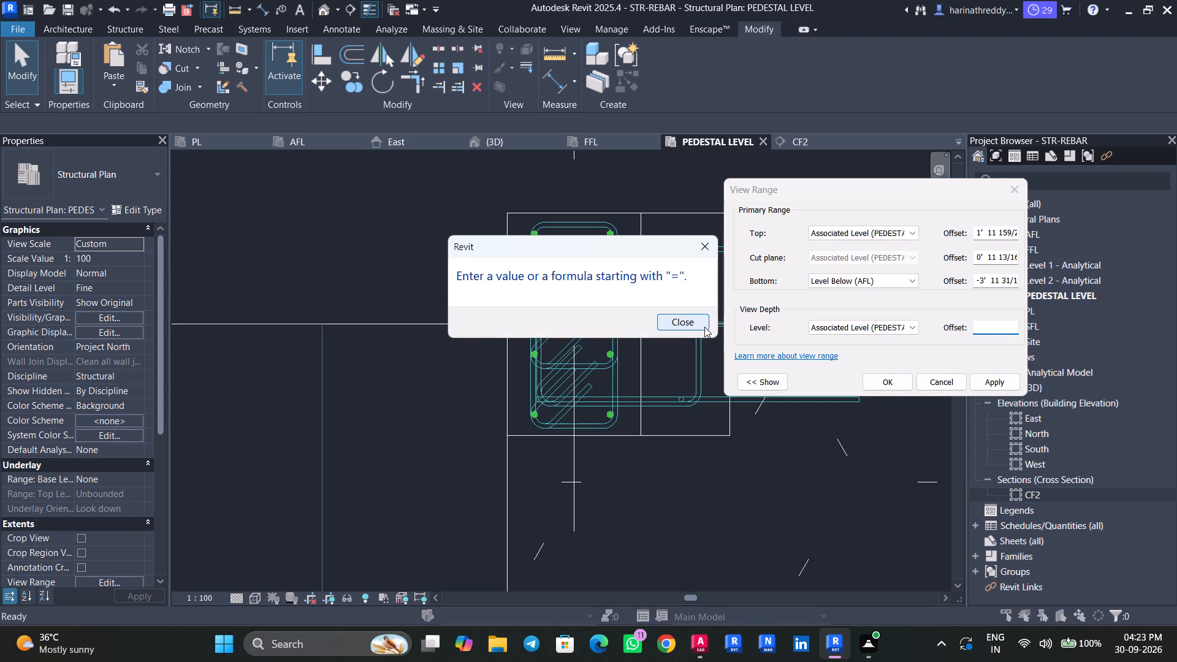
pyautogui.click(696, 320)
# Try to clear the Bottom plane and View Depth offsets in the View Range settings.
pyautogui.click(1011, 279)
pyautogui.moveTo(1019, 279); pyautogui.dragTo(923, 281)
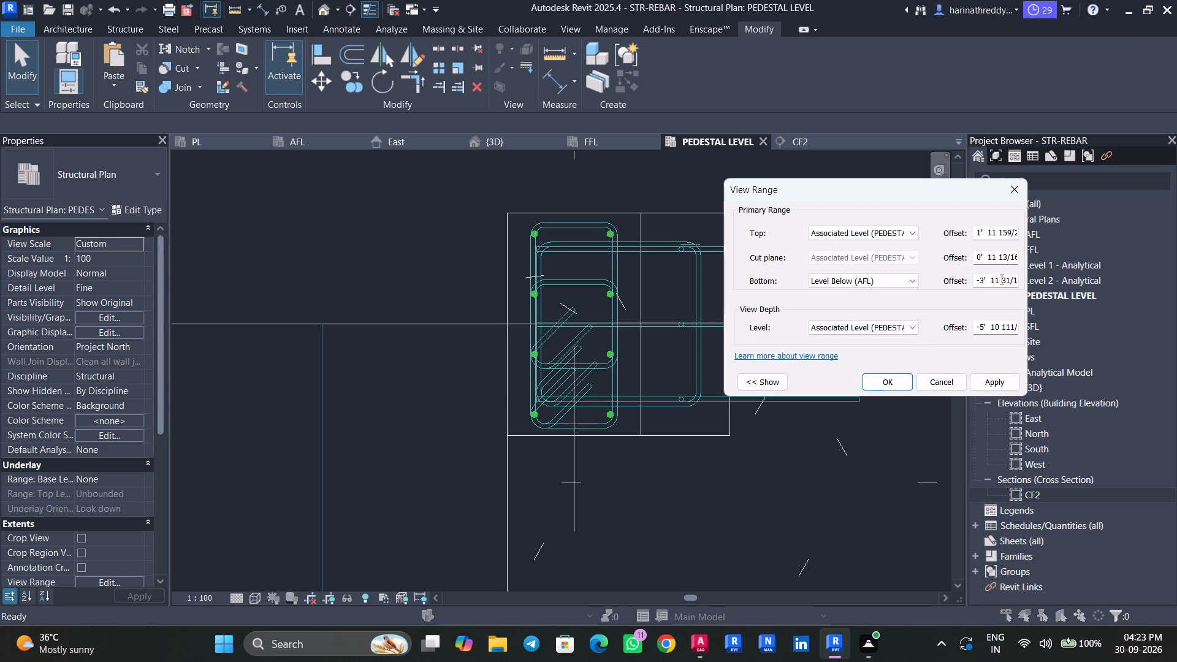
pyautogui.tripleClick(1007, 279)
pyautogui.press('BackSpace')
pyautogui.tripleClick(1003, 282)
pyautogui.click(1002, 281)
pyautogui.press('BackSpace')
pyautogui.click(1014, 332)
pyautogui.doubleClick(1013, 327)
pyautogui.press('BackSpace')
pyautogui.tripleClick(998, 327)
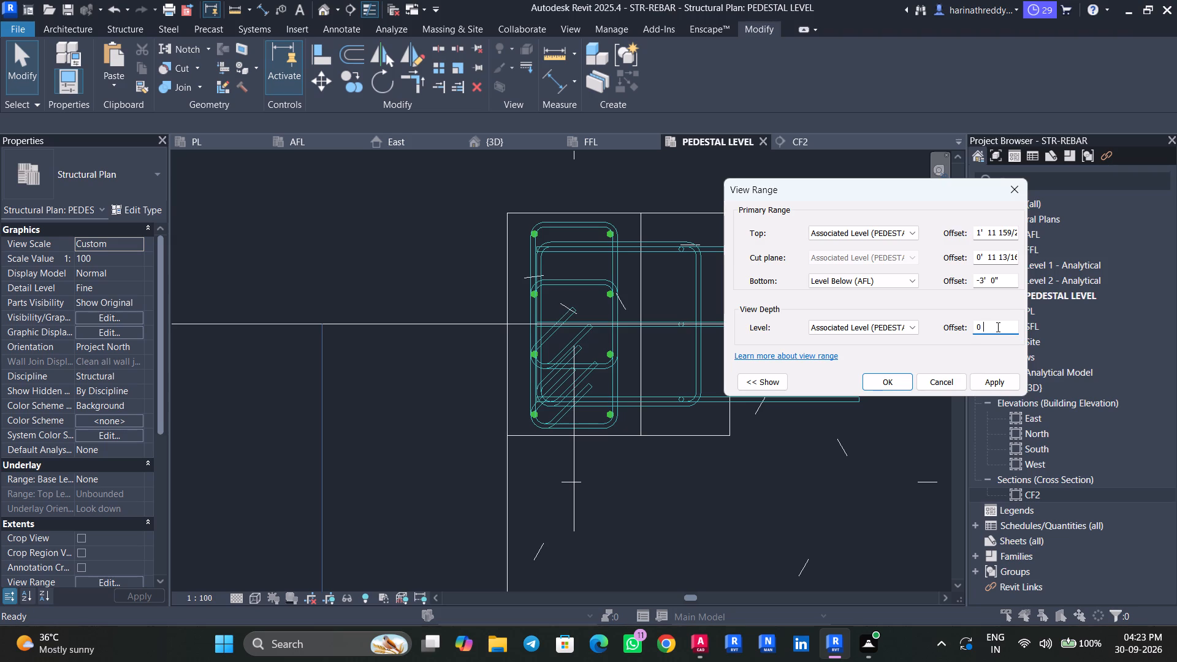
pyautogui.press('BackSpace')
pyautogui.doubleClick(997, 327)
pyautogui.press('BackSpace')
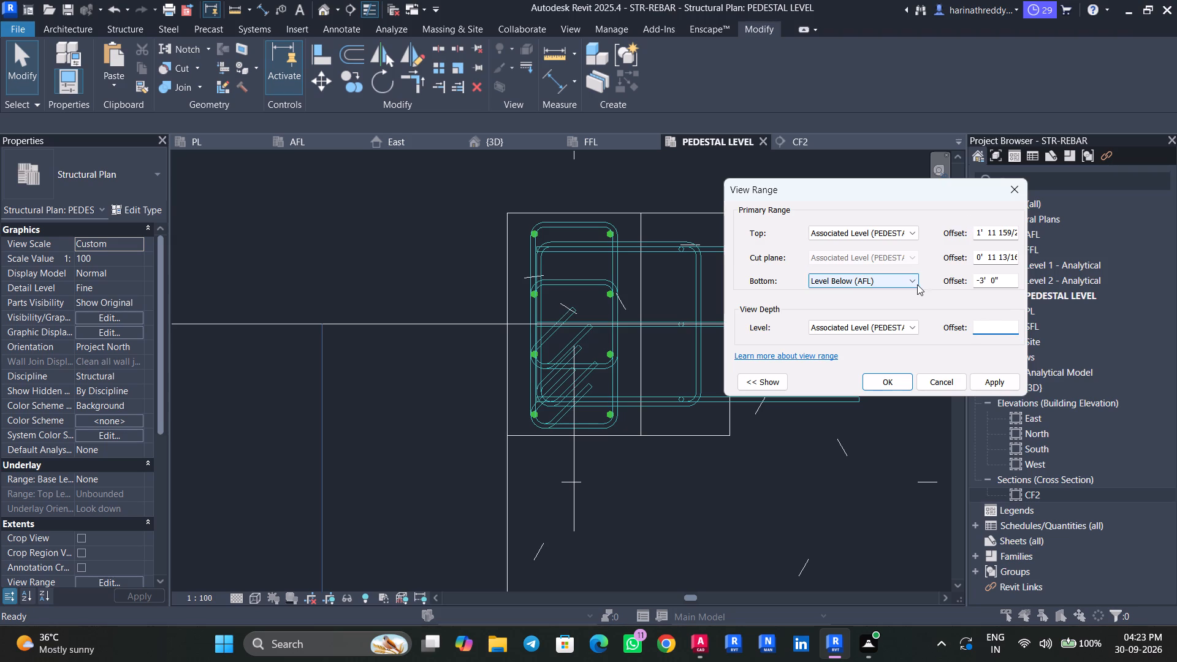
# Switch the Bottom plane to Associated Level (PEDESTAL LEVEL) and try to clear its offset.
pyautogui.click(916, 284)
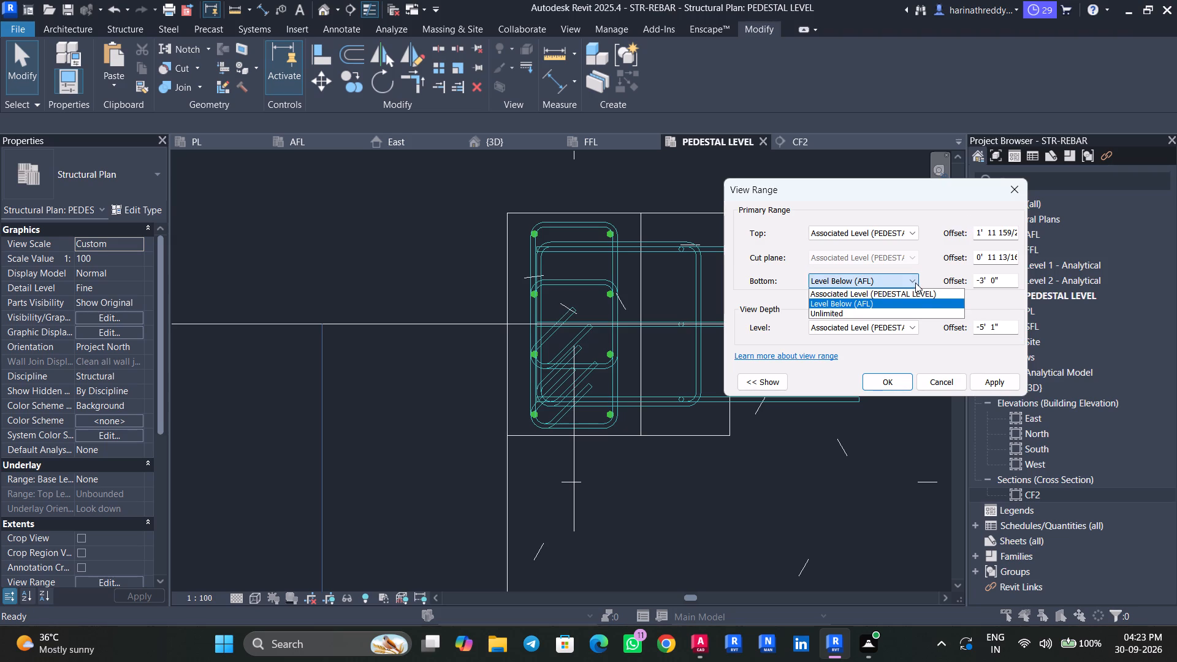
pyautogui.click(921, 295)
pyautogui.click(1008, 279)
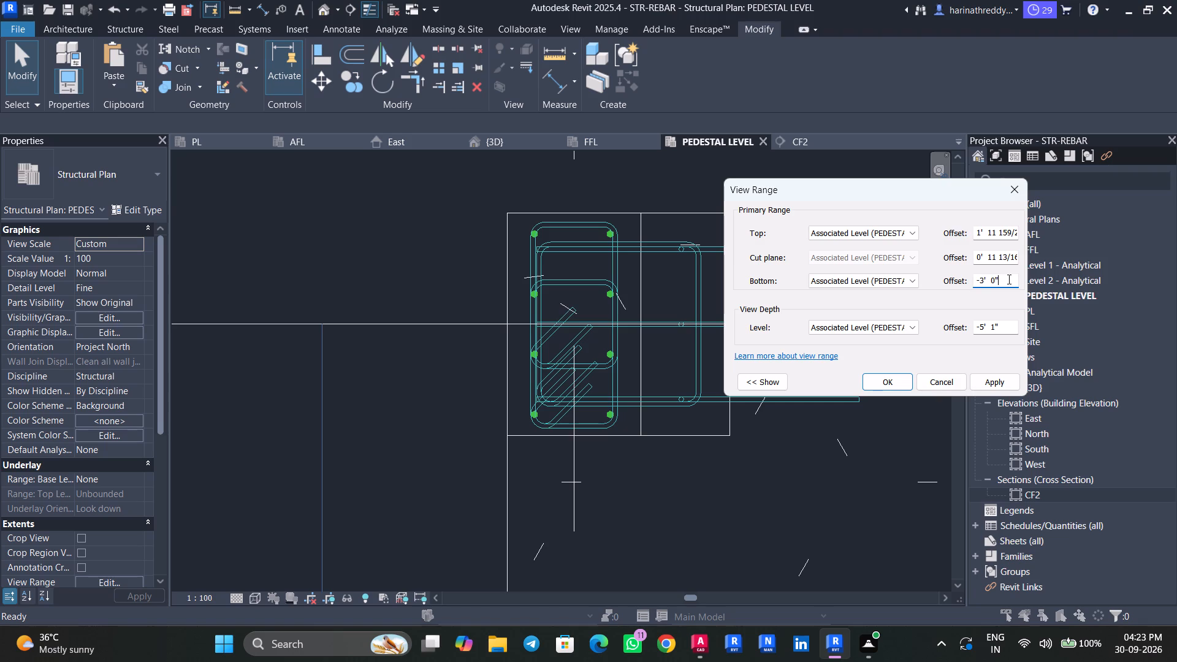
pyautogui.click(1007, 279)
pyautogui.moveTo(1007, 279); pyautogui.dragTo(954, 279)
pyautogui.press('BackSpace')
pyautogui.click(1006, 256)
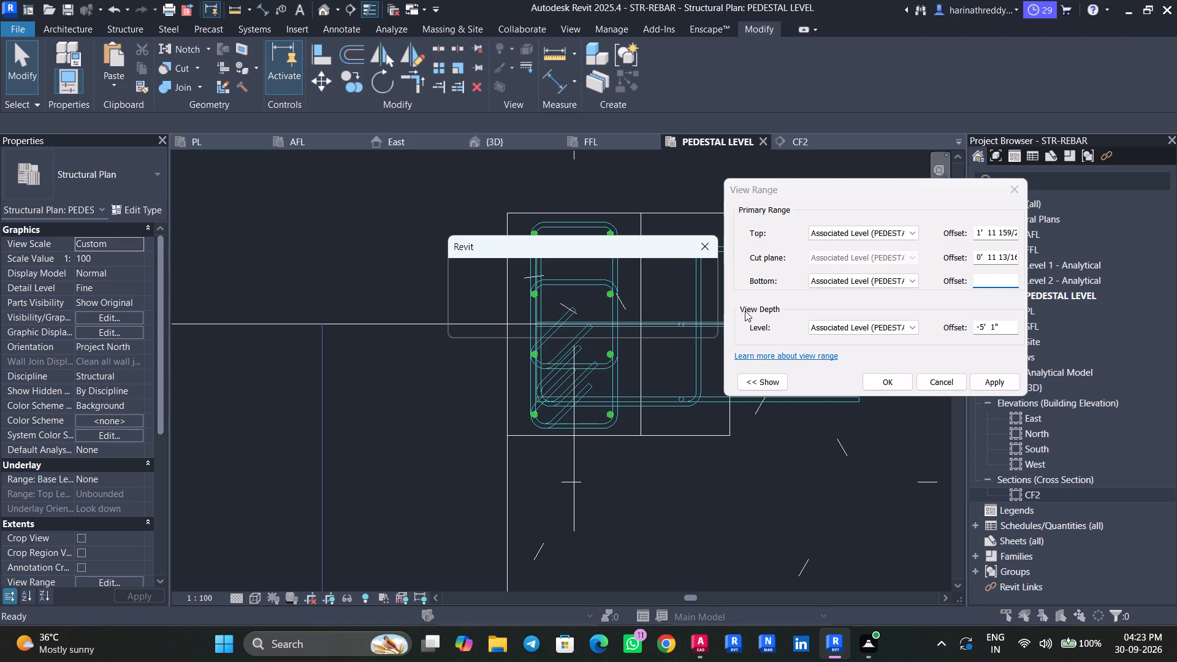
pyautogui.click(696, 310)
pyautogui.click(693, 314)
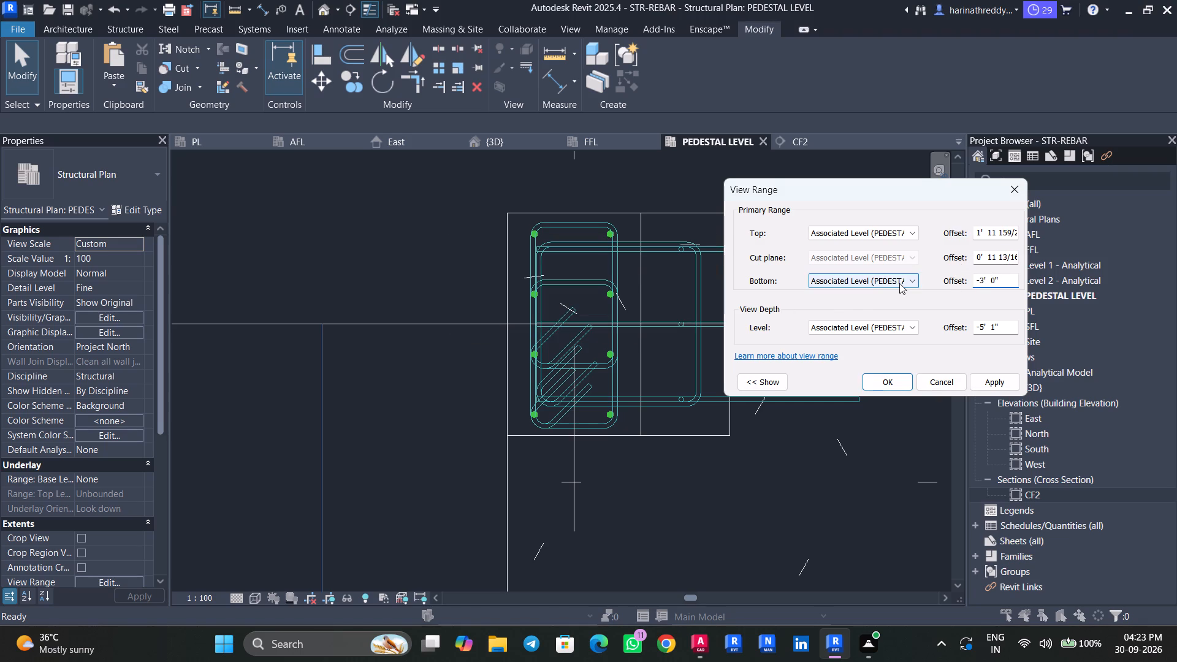
# Set the Bottom plane to Level Below (AFL) with offset 0 and the View Depth offset to 0.
pyautogui.click(899, 283)
pyautogui.click(895, 307)
pyautogui.click(977, 289)
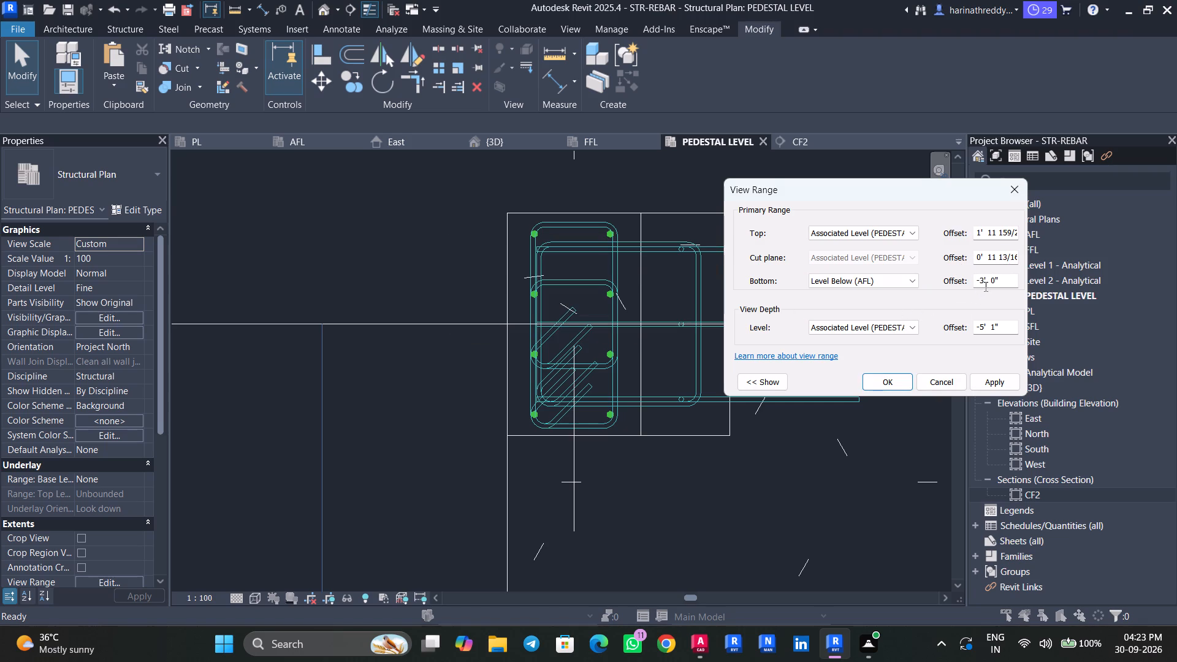
pyautogui.moveTo(1000, 283); pyautogui.dragTo(947, 287)
pyautogui.press('0')
pyautogui.click(990, 318)
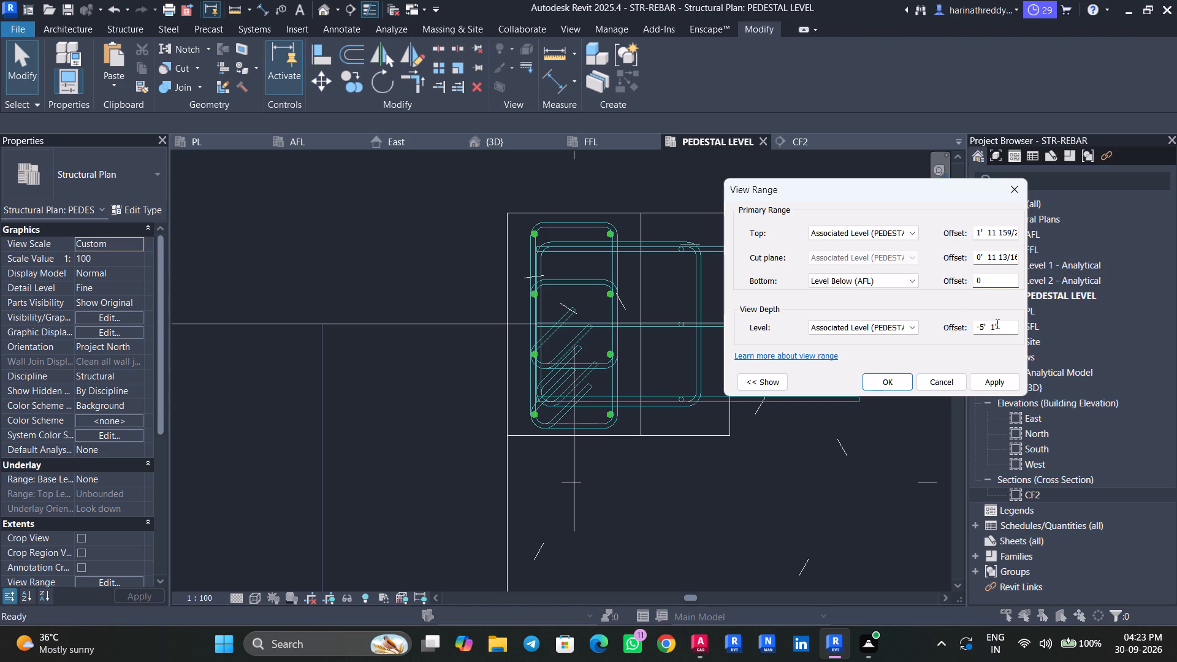
pyautogui.click(997, 323)
pyautogui.moveTo(999, 330); pyautogui.dragTo(944, 333)
pyautogui.press('0')
pyautogui.click(1010, 294)
# Set the view range's Cut plane offset to 3' 4".
pyautogui.click(1008, 259)
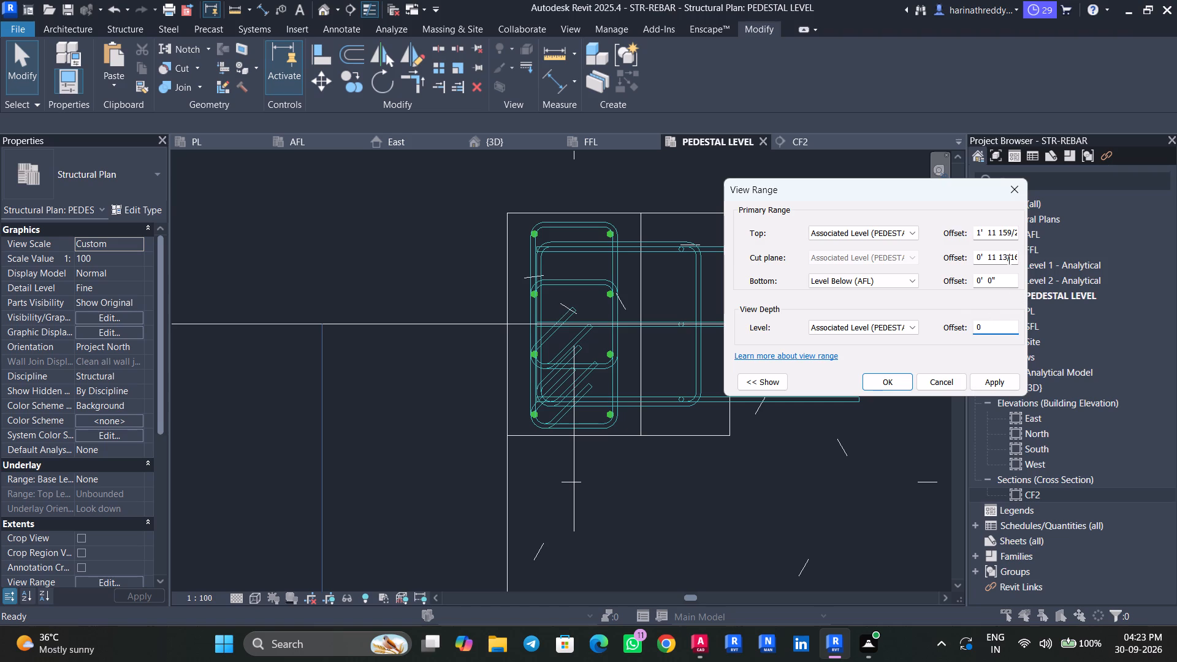
pyautogui.moveTo(1011, 257); pyautogui.dragTo(1023, 260)
pyautogui.doubleClick(1018, 255)
pyautogui.moveTo(1015, 257); pyautogui.dragTo(940, 260)
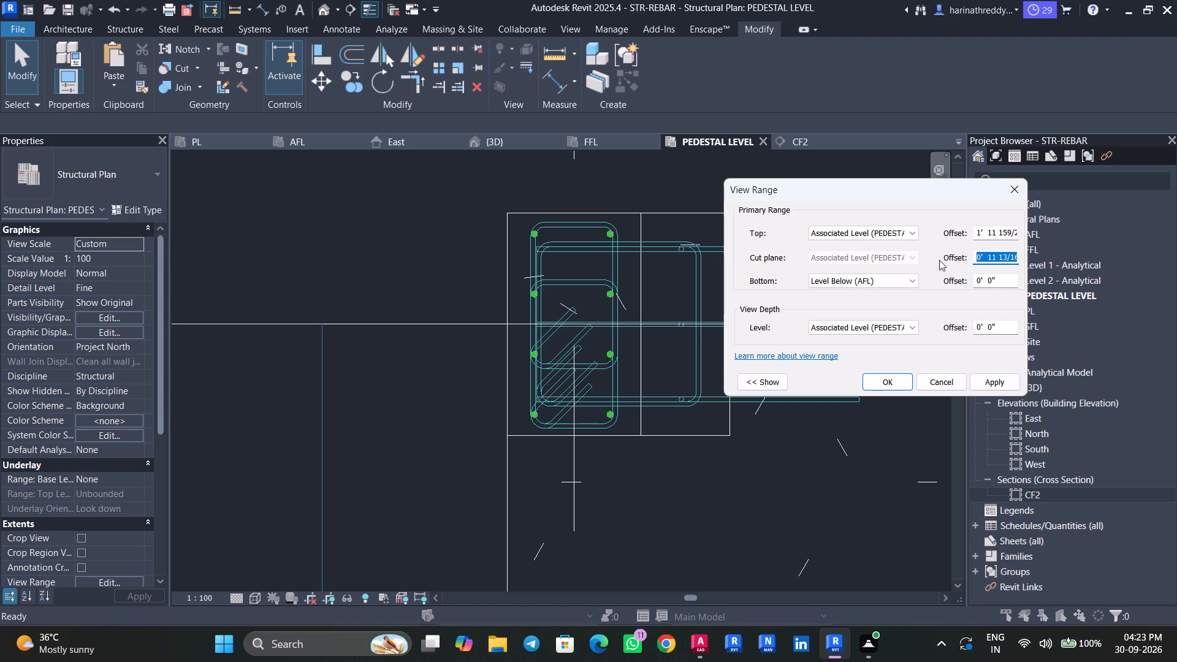
pyautogui.press('3')
pyautogui.press("'")
pyautogui.press('4')
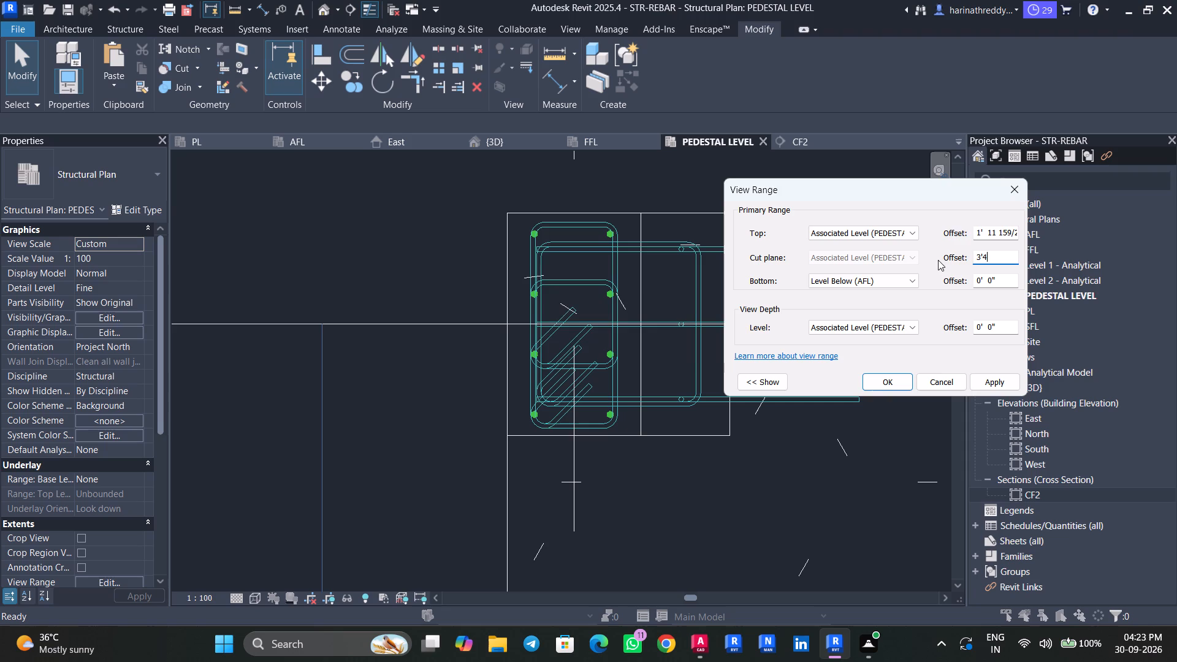
pyautogui.hotkey('shift', '"')
pyautogui.press('Return')
pyautogui.click(685, 345)
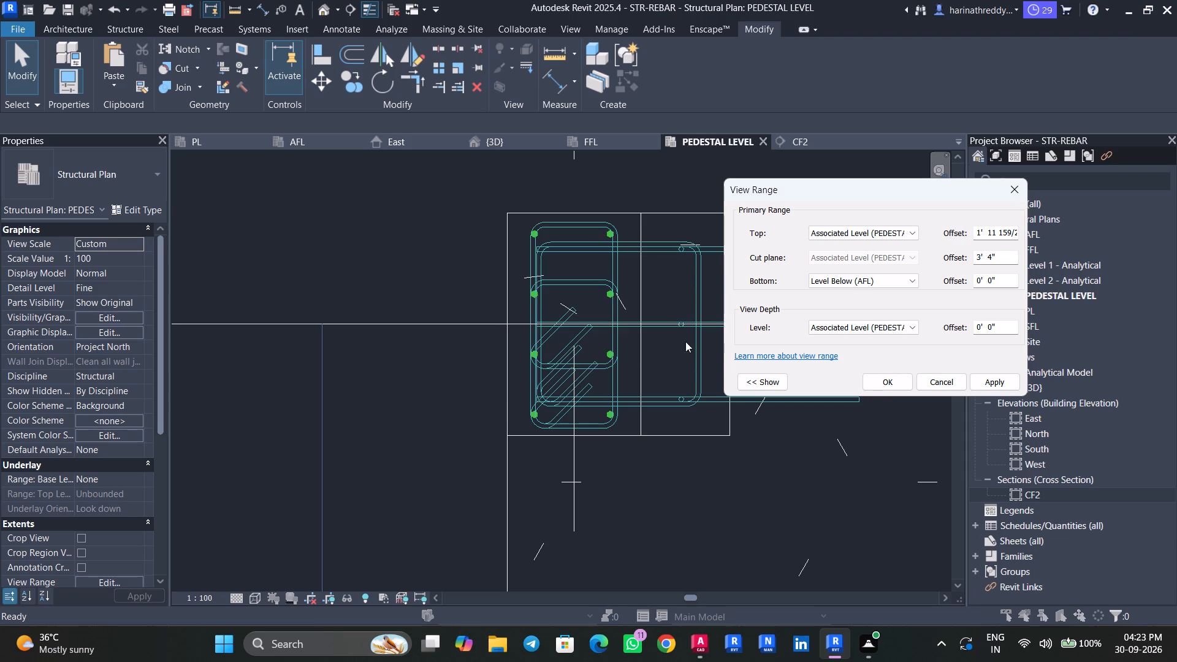
# Set the view range's Top offset to 3M and try to apply the settings.
pyautogui.click(1009, 232)
pyautogui.click(1010, 240)
pyautogui.click(1013, 230)
pyautogui.tripleClick(1015, 234)
pyautogui.doubleClick(1012, 234)
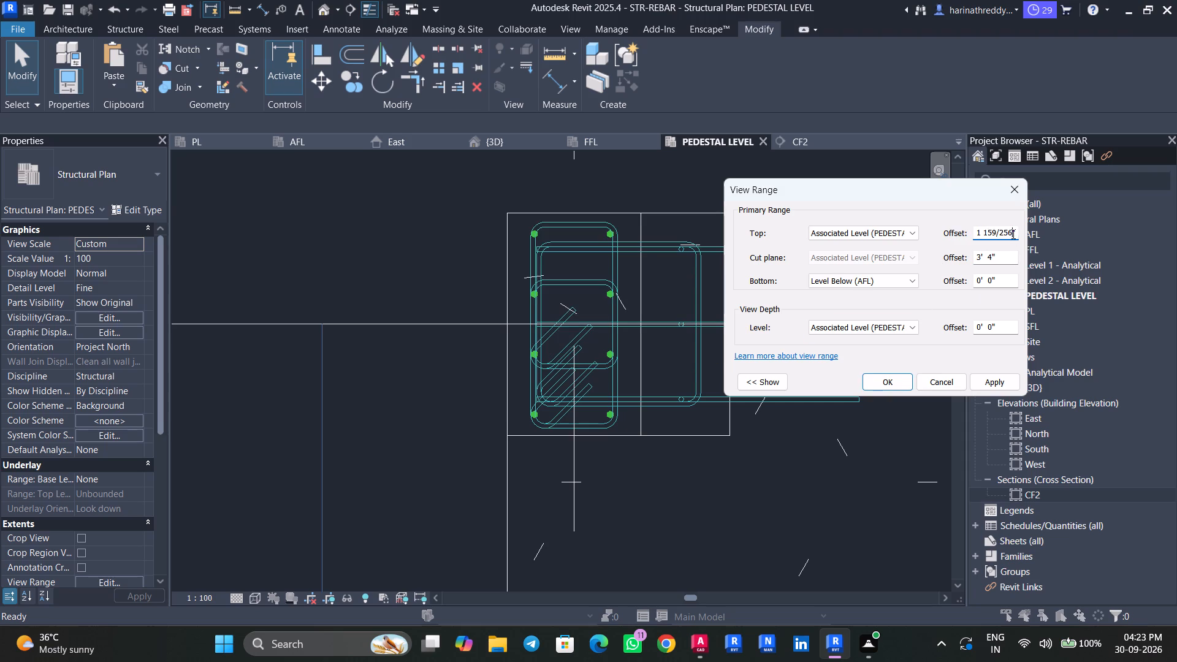
pyautogui.press('BackSpace')
pyautogui.doubleClick(1006, 239)
pyautogui.press('BackSpace')
pyautogui.moveTo(988, 238); pyautogui.dragTo(961, 237)
pyautogui.press('BackSpace')
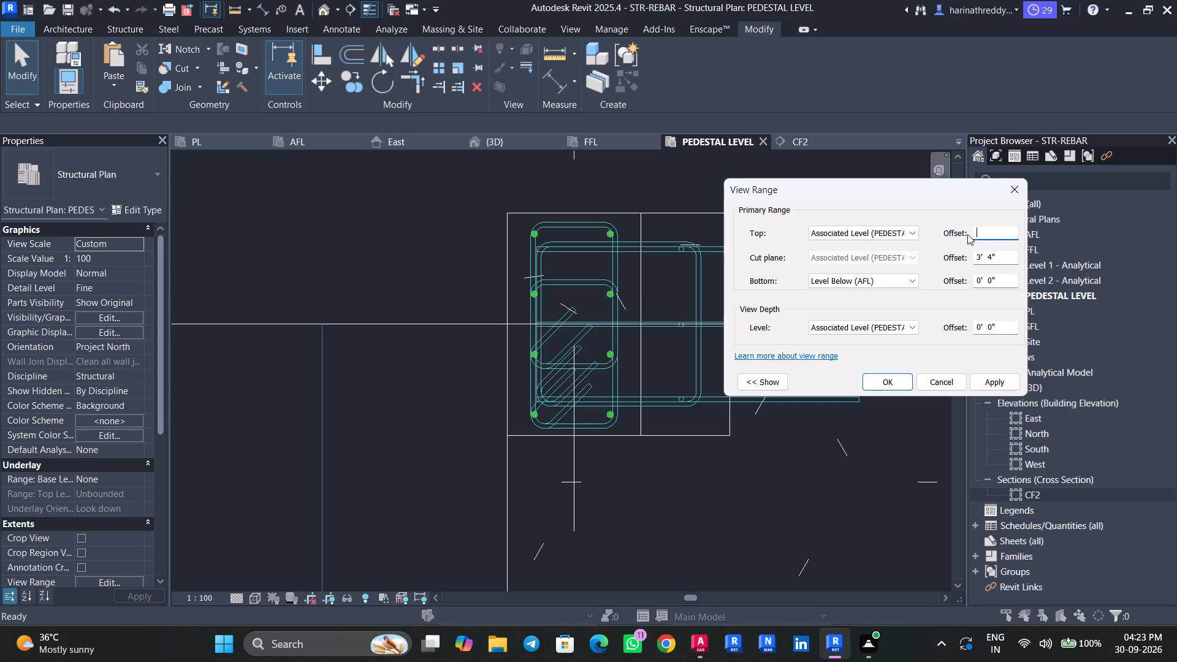
pyautogui.click(981, 234)
pyautogui.press('3')
pyautogui.press('m')
pyautogui.press('Return')
pyautogui.click(693, 328)
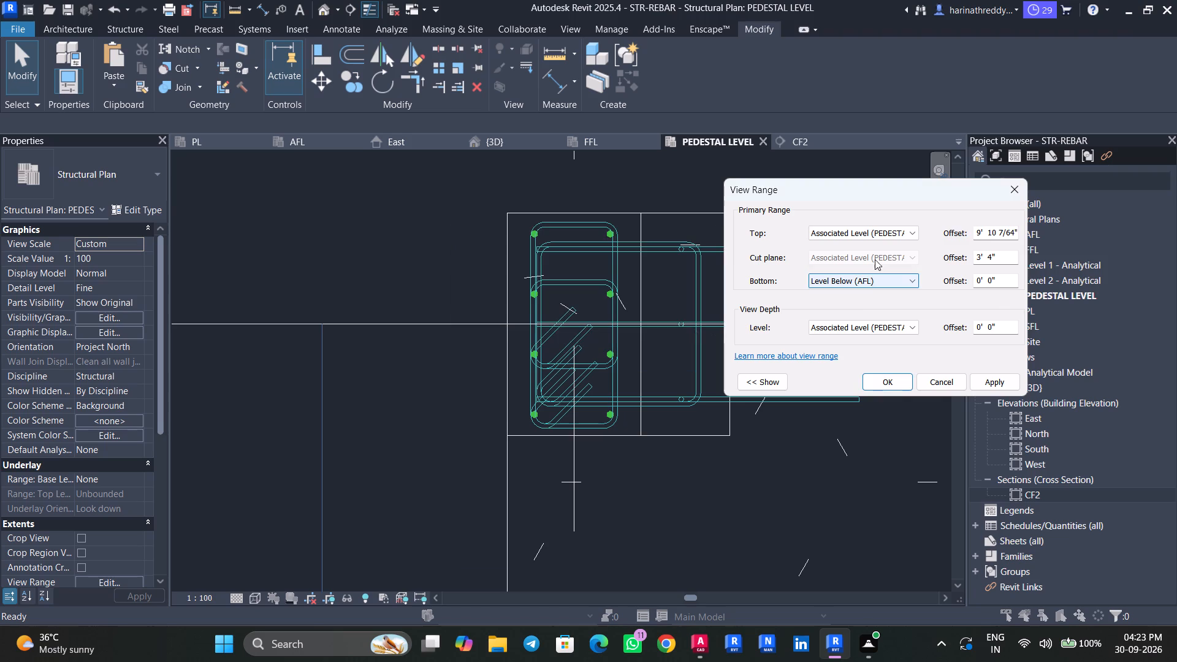
pyautogui.click(992, 234)
pyautogui.click(981, 382)
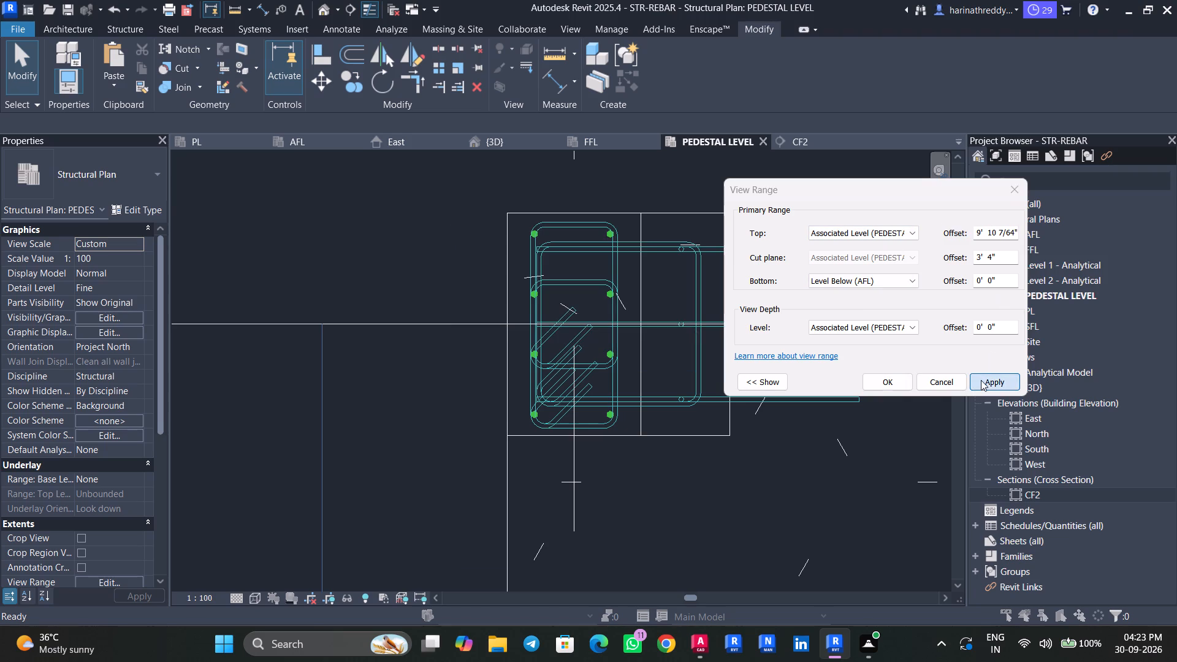
pyautogui.click(685, 324)
# Set the Bottom plane to Associated Level (PEDESTAL LEVEL) and Top to Level Above (PL), and apply the view range.
pyautogui.click(999, 230)
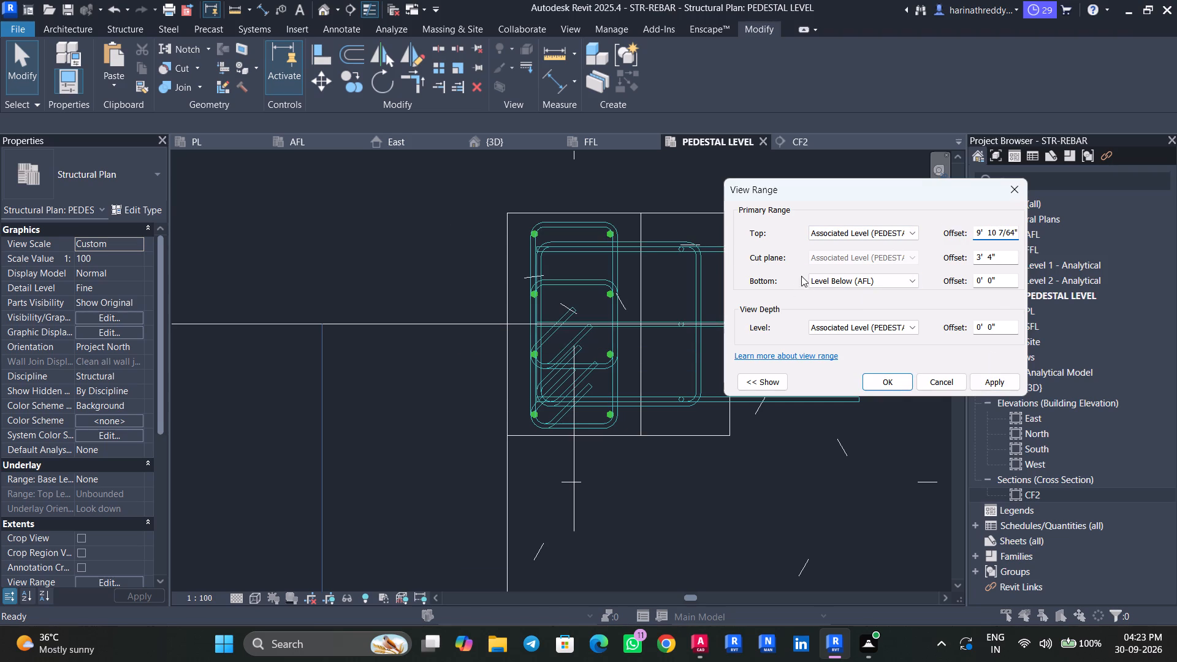
pyautogui.click(832, 286)
pyautogui.click(847, 295)
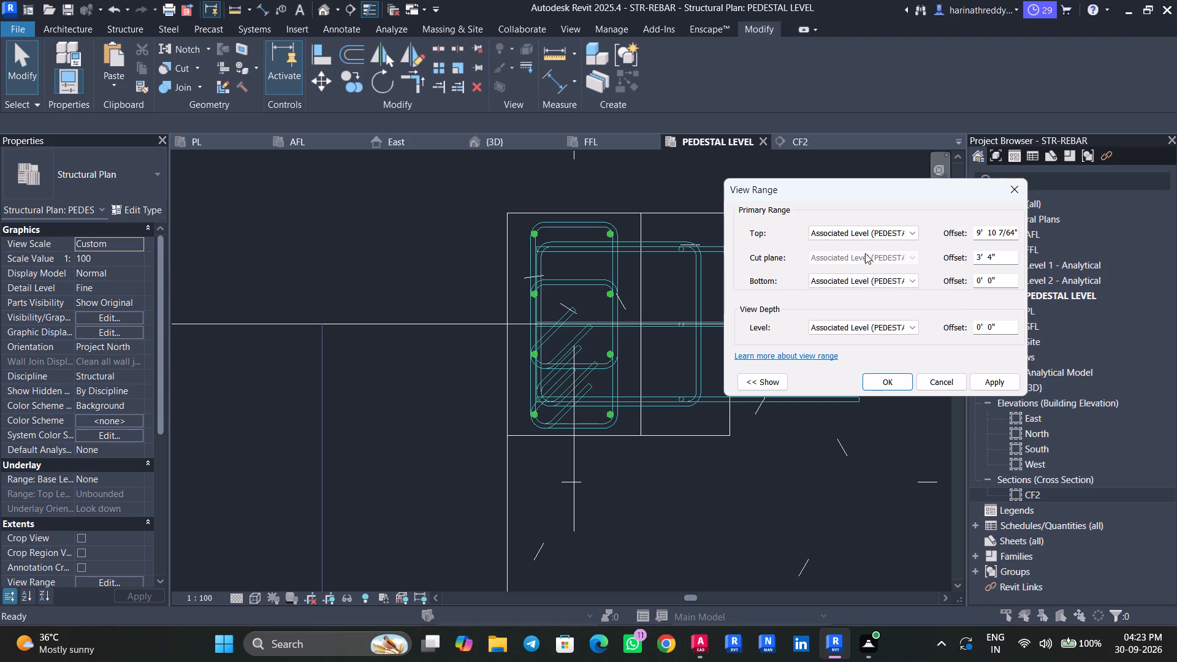
pyautogui.click(865, 234)
pyautogui.click(863, 254)
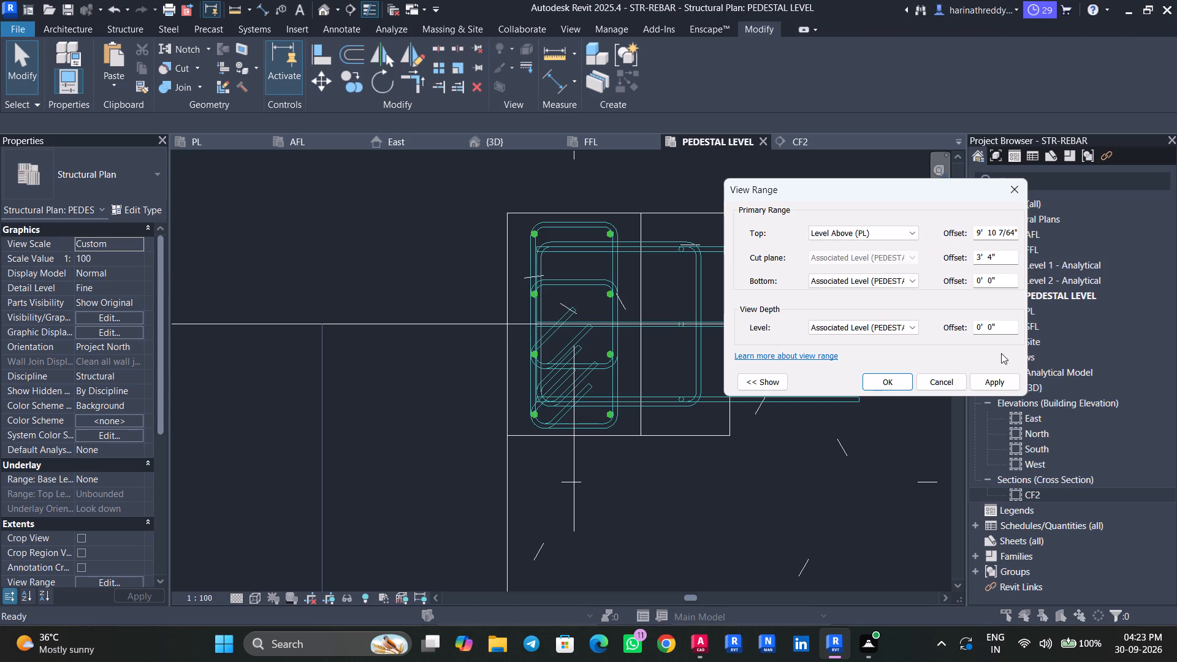
pyautogui.click(1000, 379)
pyautogui.click(896, 381)
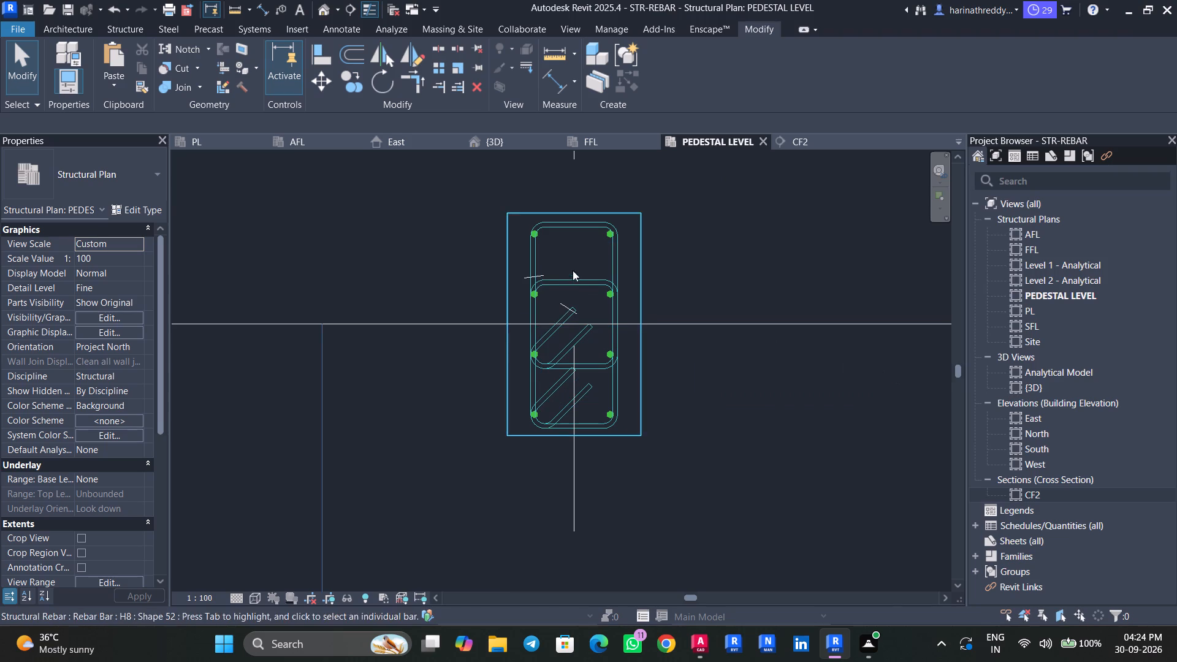
# Lower the outer H8 tie's top edge slightly toward the column's uppermost bars until B is about 345 mm.
pyautogui.scroll(3, 568, 259)
pyautogui.moveTo(560, 248); pyautogui.dragTo(540, 278, button='middle')
pyautogui.click(493, 275)
pyautogui.scroll(6, 492, 255)
pyautogui.scroll(-1, 499, 250)
pyautogui.scroll(2, 499, 250)
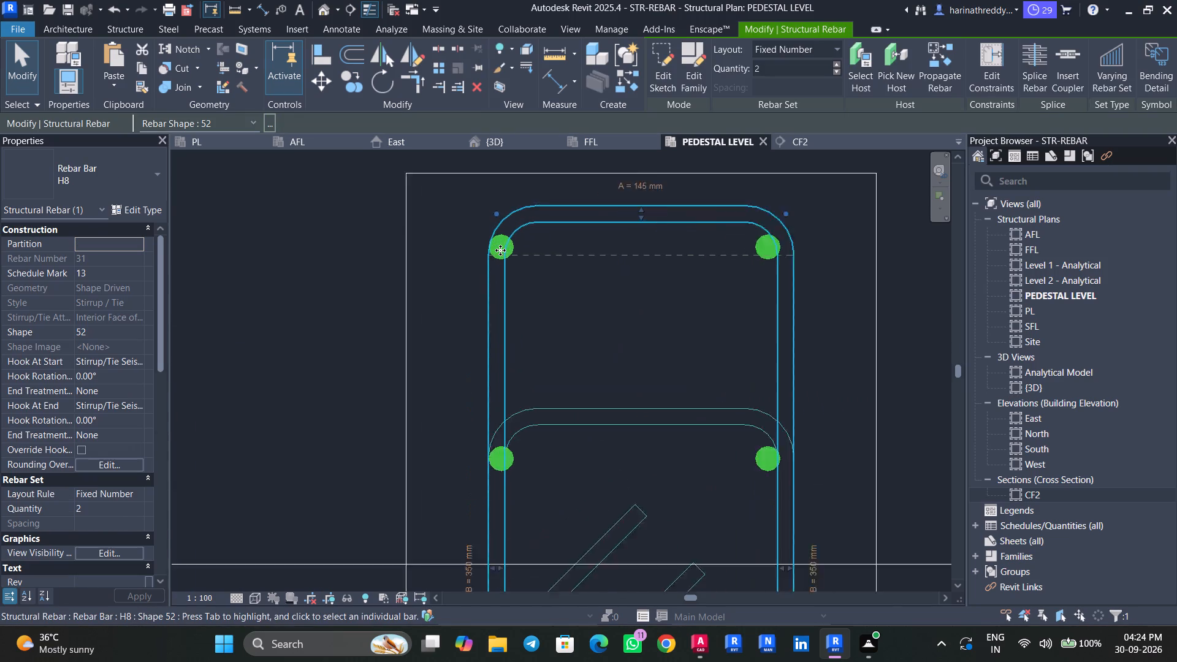
pyautogui.moveTo(660, 214); pyautogui.dragTo(660, 223)
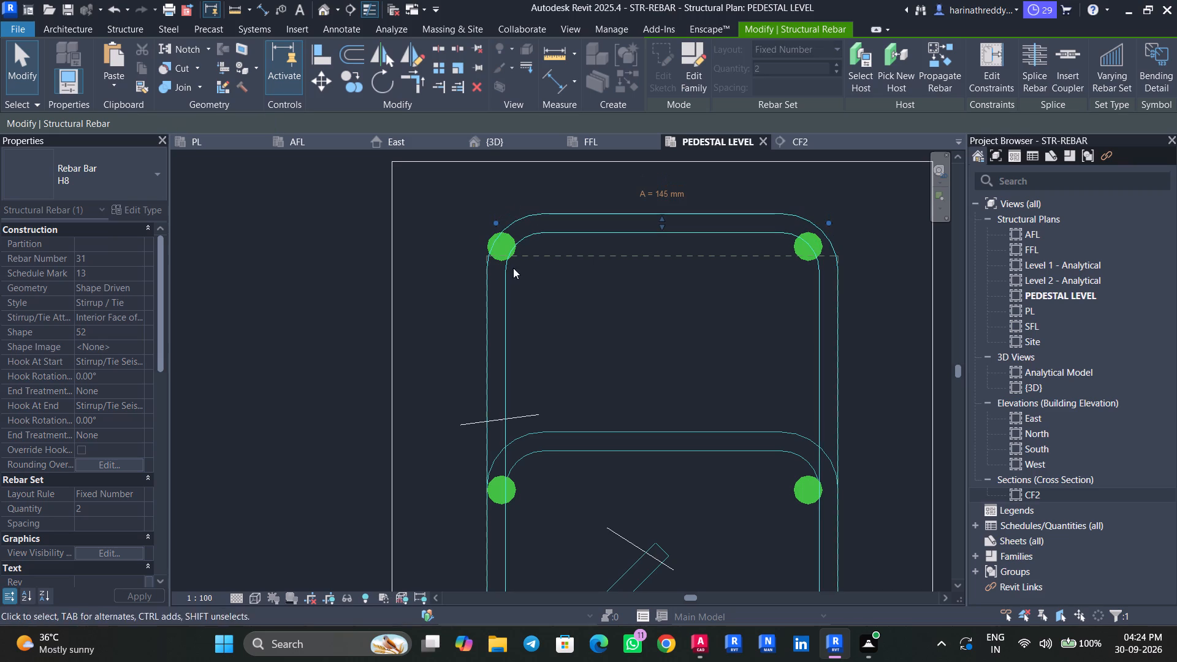
pyautogui.press('Escape')
pyautogui.press('Escape')
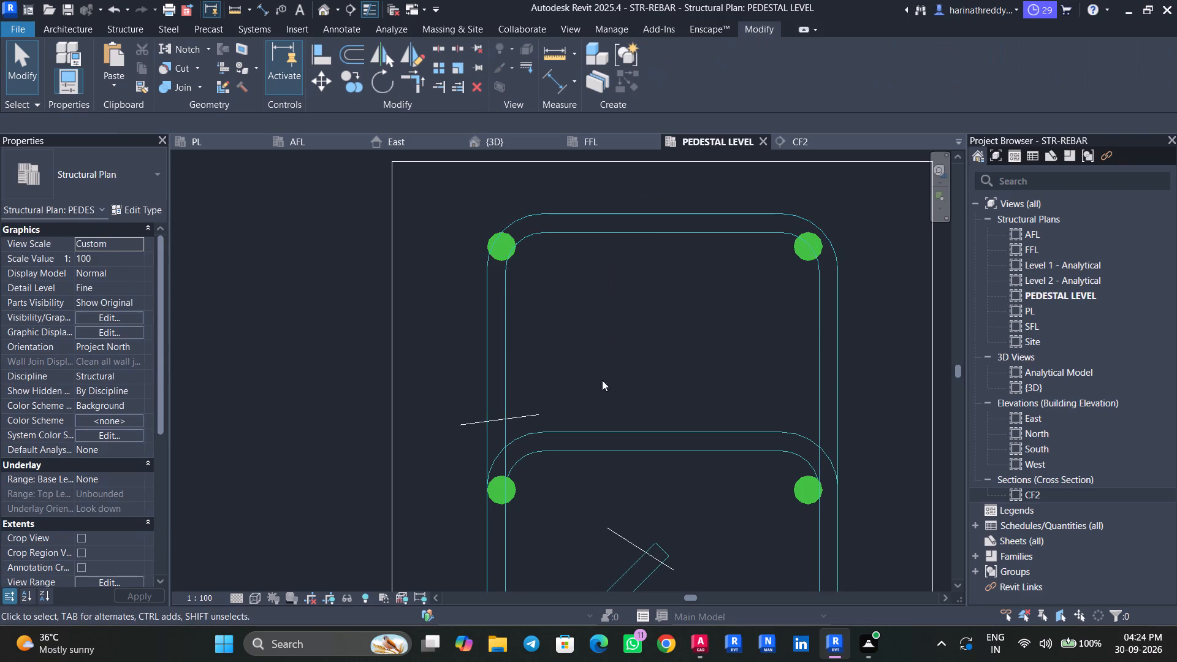
# Lower the inner H8 tie's top edge slightly so it sits closer to the bars it encloses.
pyautogui.click(598, 441)
pyautogui.moveTo(598, 409); pyautogui.dragTo(576, 207, button='middle')
pyautogui.moveTo(638, 243); pyautogui.dragTo(636, 259)
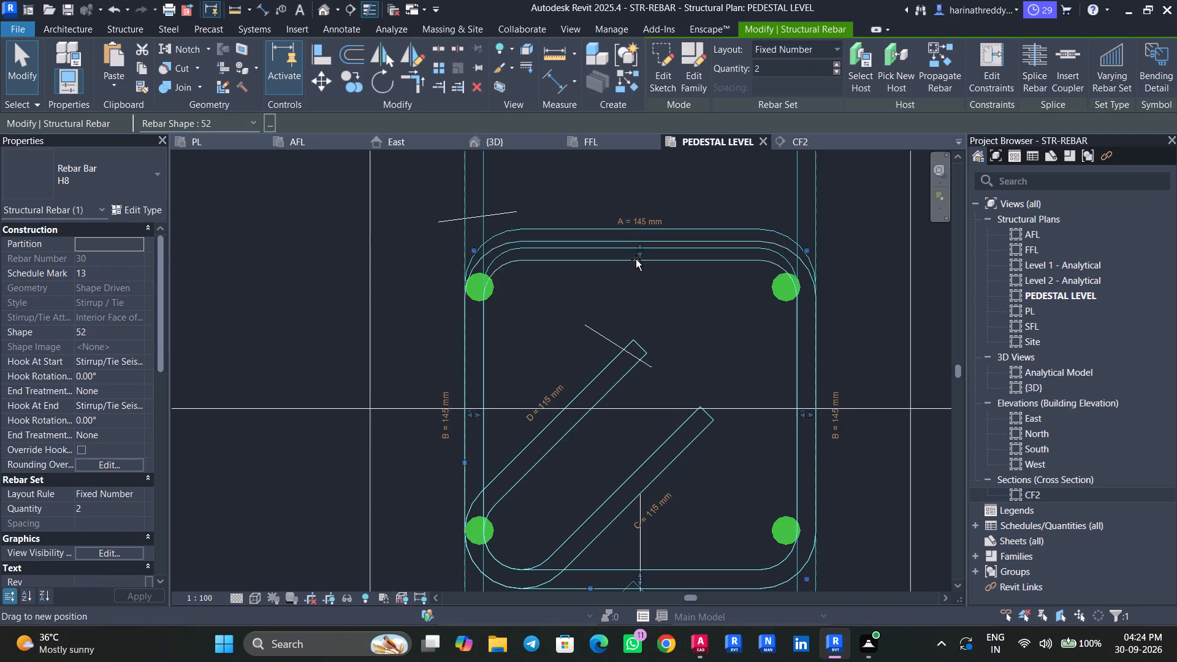
pyautogui.moveTo(636, 259); pyautogui.dragTo(634, 248)
pyautogui.press('Escape')
pyautogui.press('Escape')
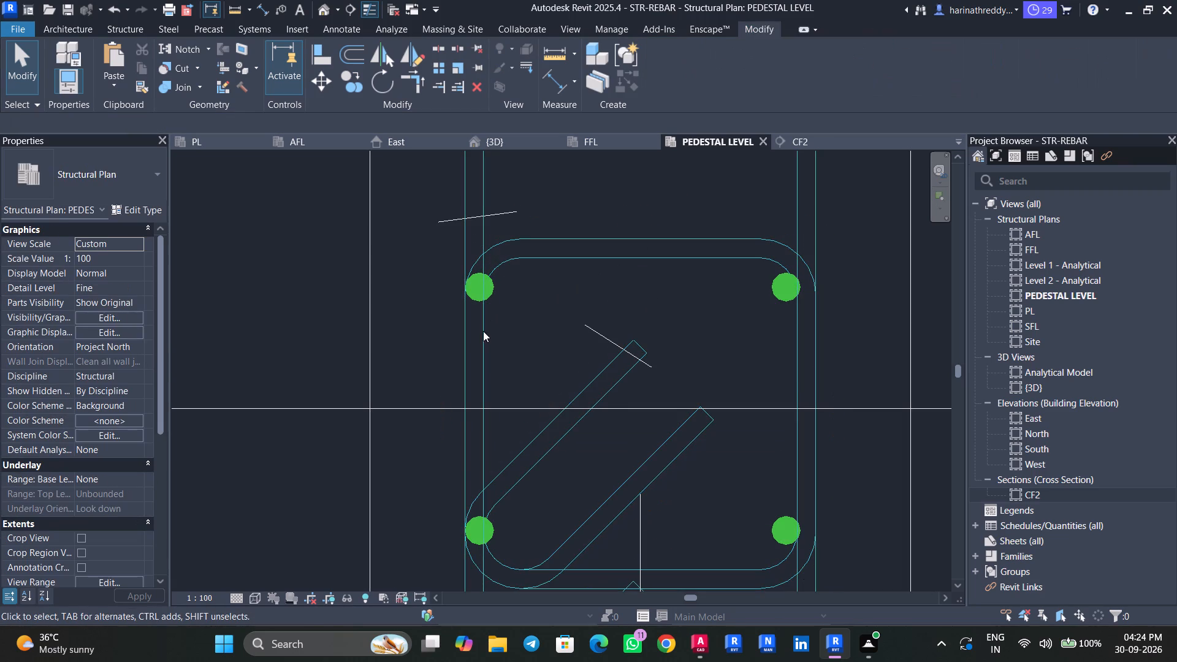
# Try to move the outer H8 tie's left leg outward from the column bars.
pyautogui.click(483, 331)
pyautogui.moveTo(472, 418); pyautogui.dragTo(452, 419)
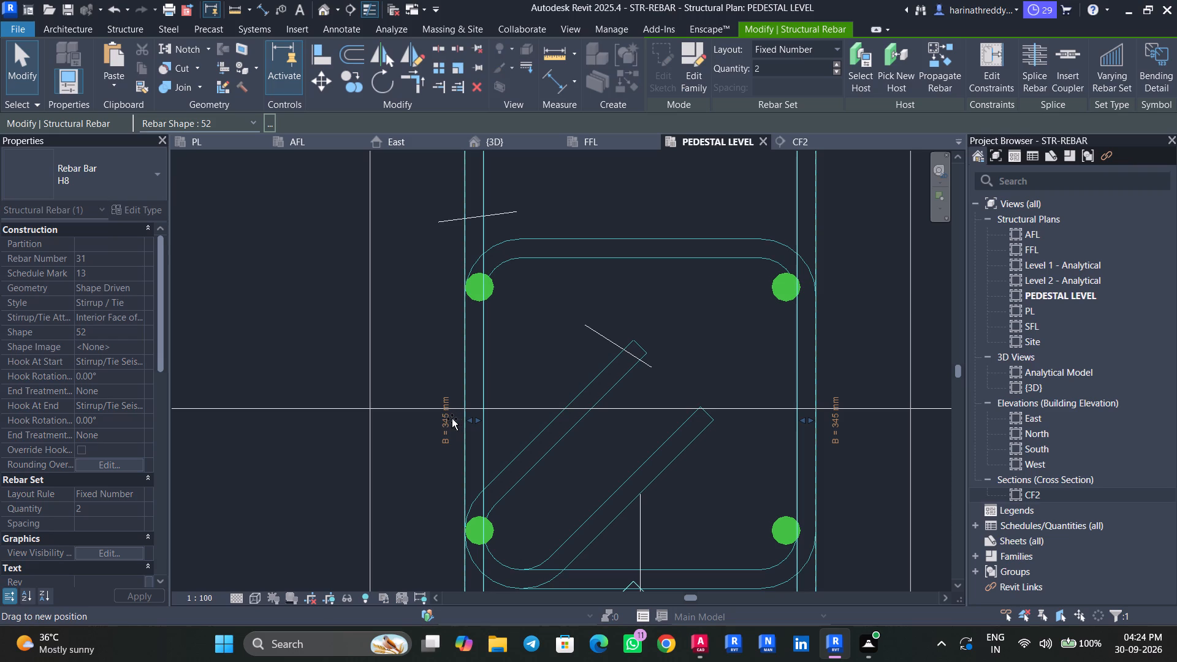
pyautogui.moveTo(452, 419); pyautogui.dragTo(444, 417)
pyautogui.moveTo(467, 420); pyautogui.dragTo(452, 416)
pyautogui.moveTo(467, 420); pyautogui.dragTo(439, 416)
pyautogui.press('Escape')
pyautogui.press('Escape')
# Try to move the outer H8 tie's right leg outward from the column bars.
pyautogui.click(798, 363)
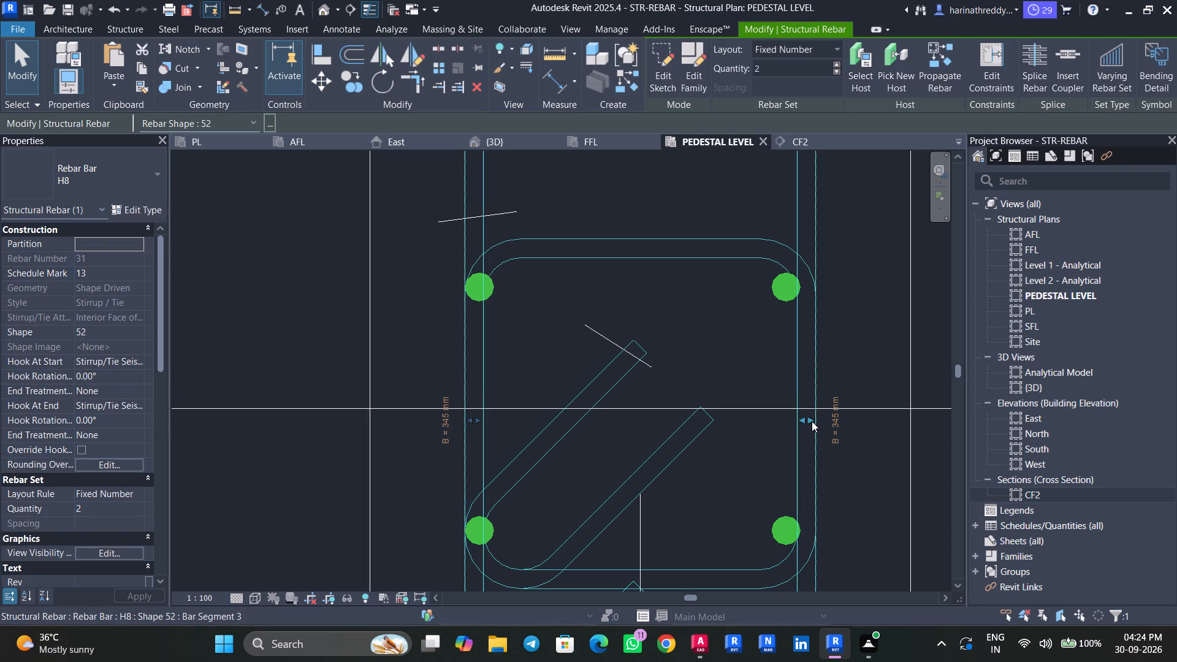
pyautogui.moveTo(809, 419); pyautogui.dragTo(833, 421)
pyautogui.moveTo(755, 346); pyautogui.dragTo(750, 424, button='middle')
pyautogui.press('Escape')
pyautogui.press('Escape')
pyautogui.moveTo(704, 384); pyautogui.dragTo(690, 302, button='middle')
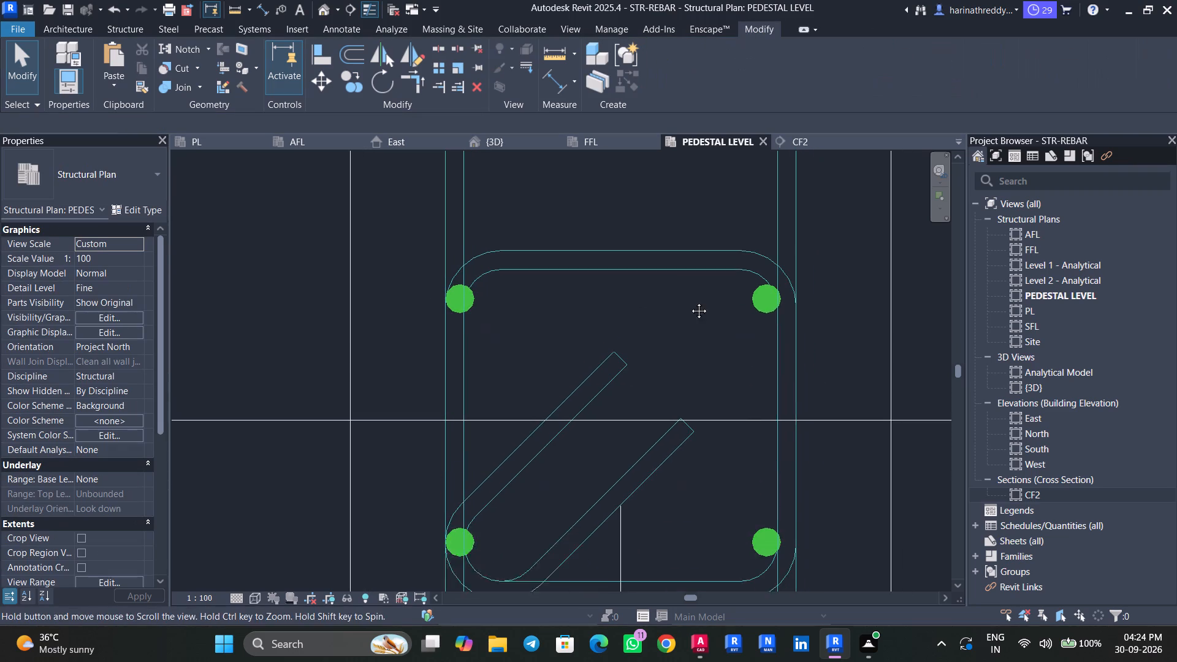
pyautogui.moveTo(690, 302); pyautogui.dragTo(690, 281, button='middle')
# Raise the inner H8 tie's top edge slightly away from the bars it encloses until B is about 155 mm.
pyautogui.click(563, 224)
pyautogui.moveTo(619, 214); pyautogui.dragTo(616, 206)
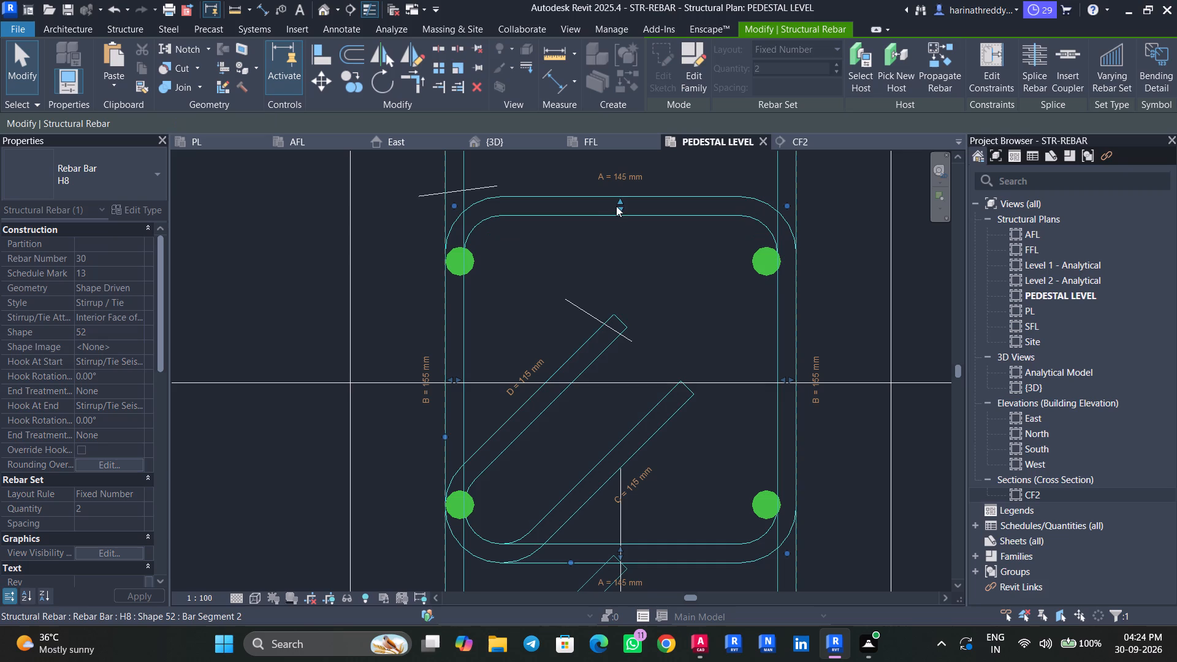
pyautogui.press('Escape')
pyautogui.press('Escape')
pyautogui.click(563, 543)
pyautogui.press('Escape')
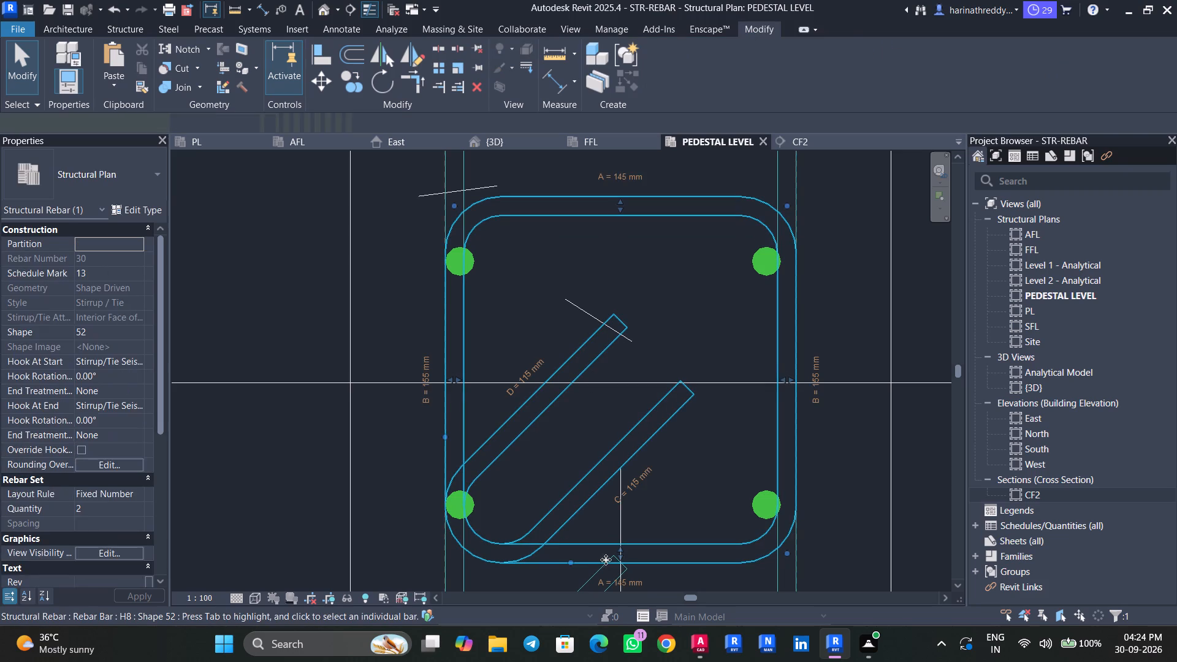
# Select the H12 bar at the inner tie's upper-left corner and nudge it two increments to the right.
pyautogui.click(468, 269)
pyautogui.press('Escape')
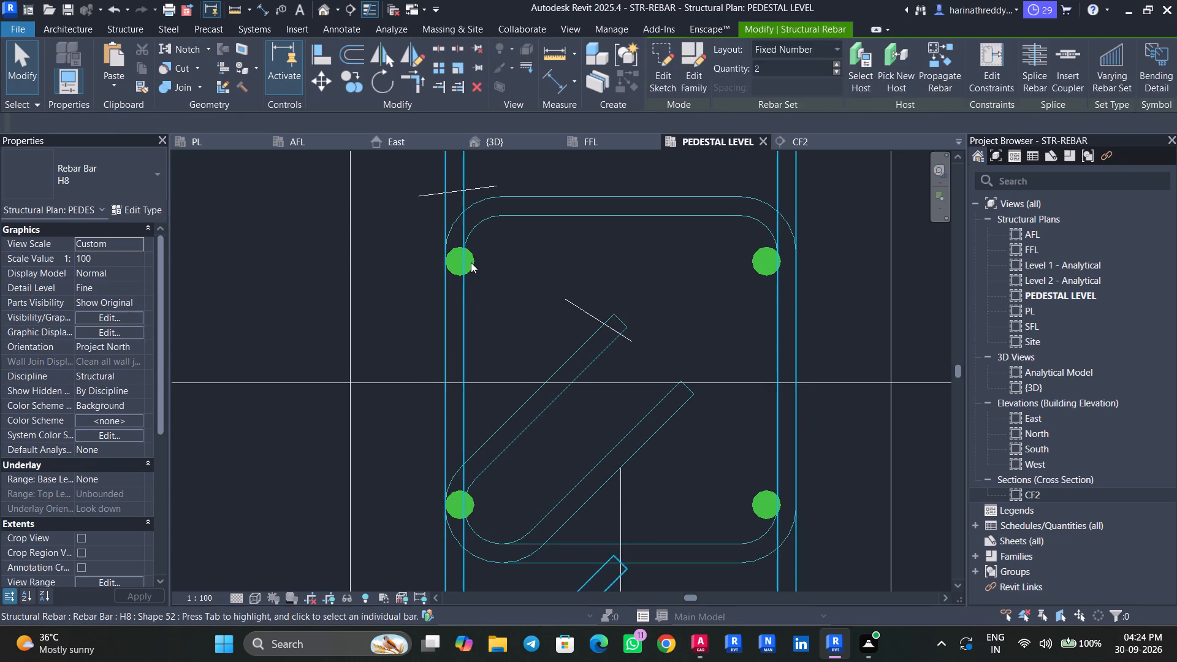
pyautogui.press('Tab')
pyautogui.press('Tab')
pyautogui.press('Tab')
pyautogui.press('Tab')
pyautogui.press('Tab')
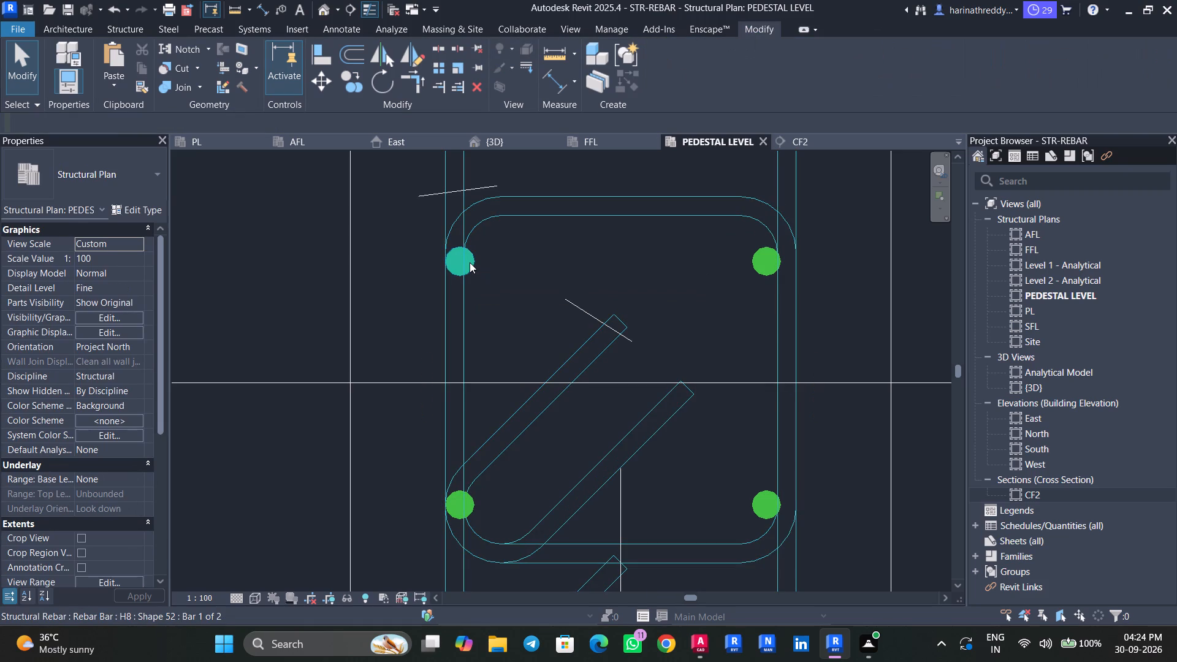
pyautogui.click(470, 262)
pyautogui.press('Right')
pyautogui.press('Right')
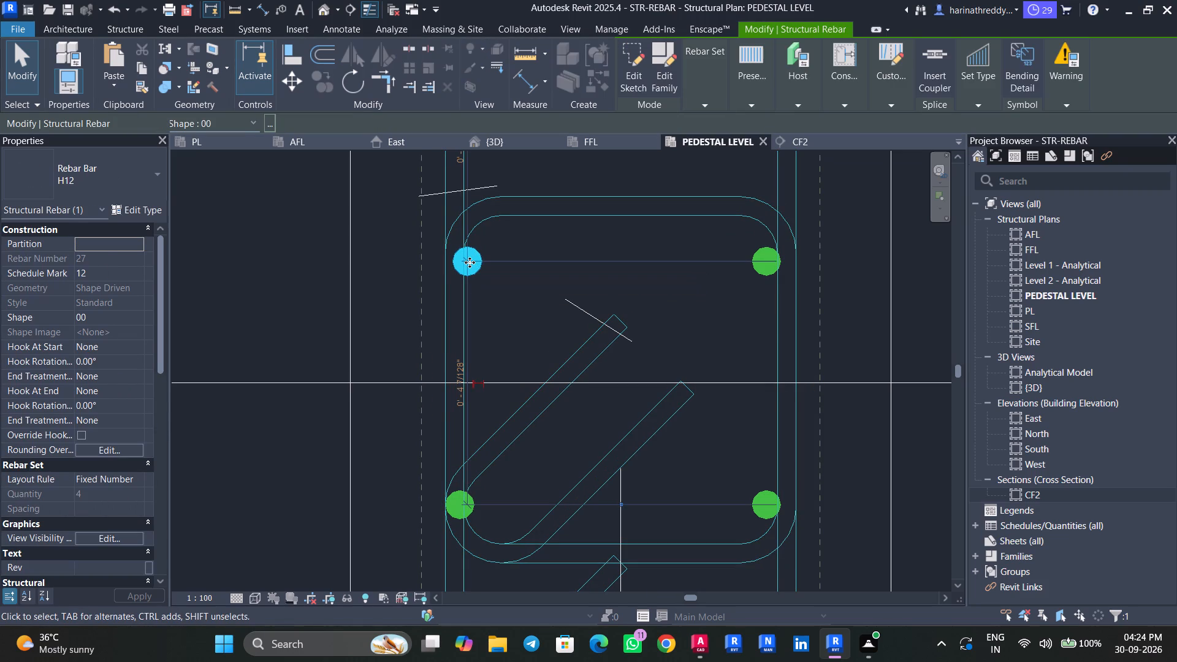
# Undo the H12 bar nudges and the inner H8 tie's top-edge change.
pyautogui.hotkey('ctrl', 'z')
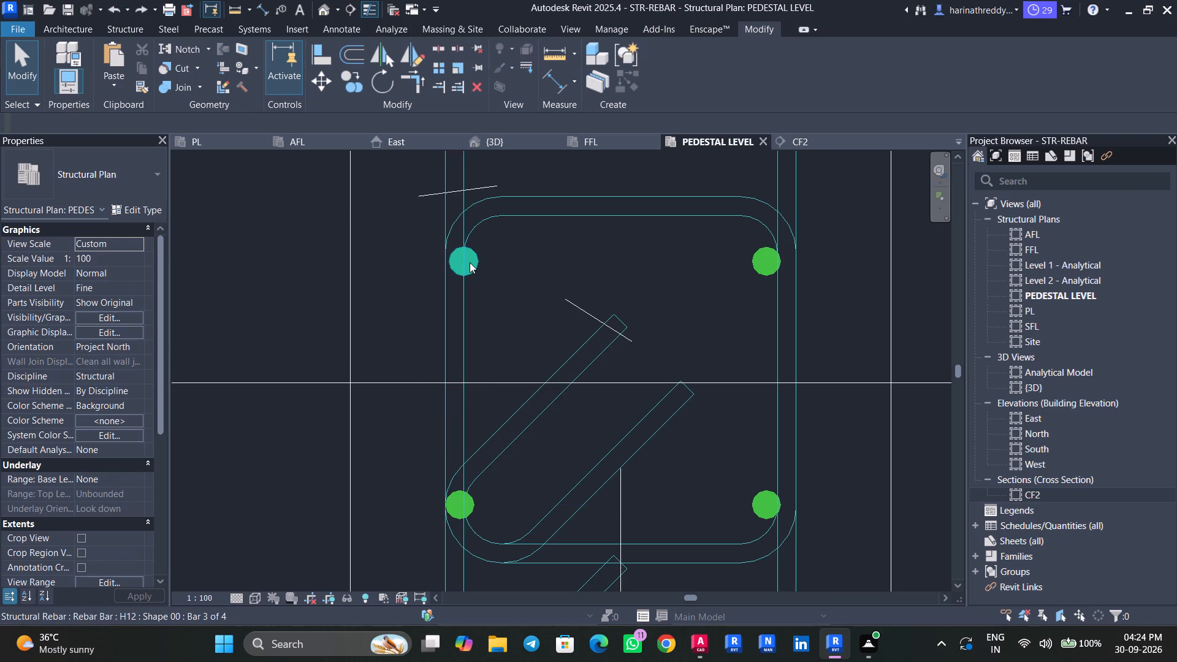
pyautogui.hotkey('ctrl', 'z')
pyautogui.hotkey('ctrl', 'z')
# Raise the outer H8 tie's top edge slightly above the column's uppermost bars until B is about 350 mm.
pyautogui.scroll(-9, 528, 264)
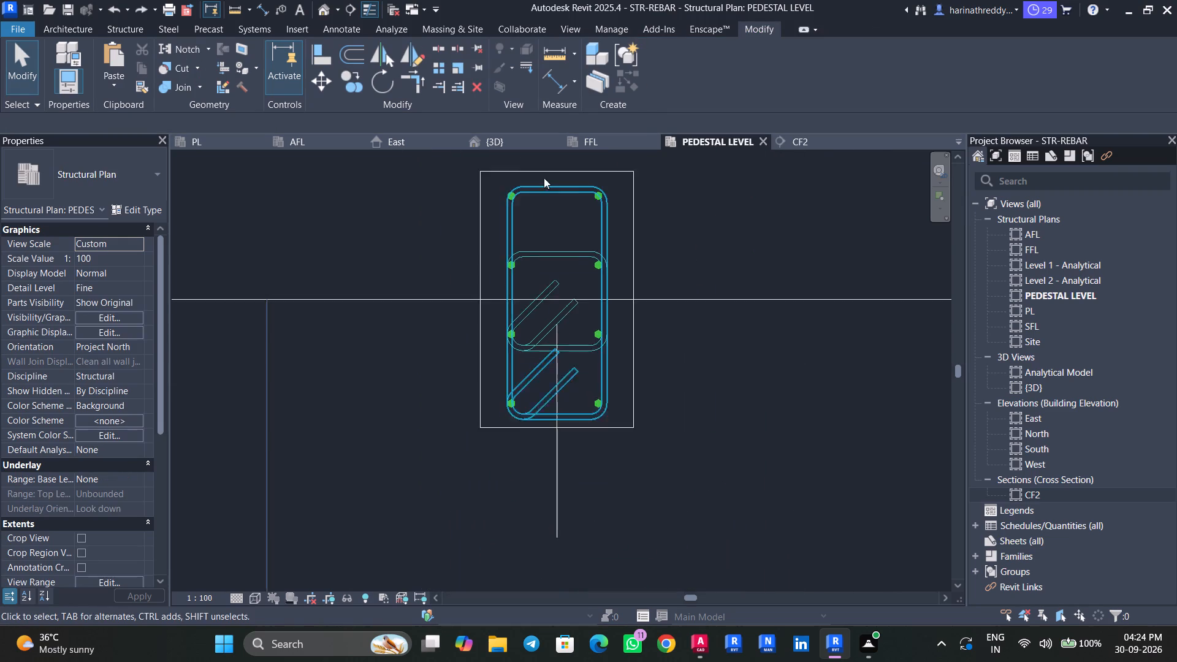
pyautogui.moveTo(544, 178); pyautogui.dragTo(547, 242, button='middle')
pyautogui.press('Escape')
pyautogui.press('Escape')
pyautogui.click(530, 251)
pyautogui.scroll(12, 564, 251)
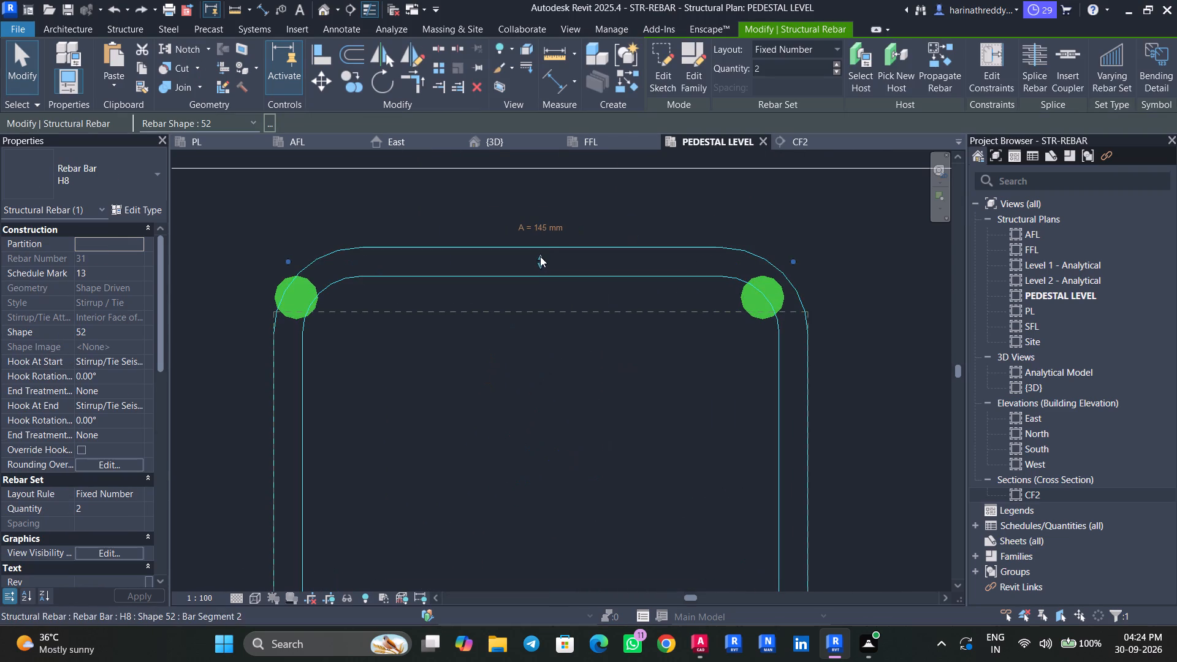
pyautogui.moveTo(540, 254); pyautogui.dragTo(540, 235)
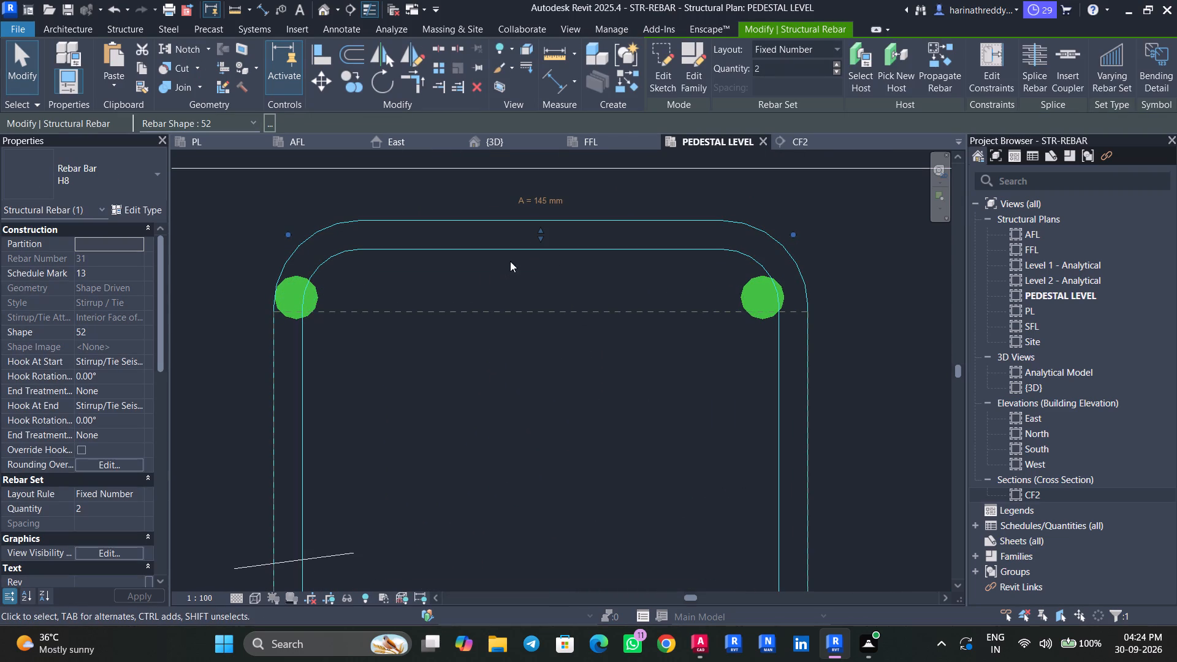
pyautogui.scroll(-4, 692, 330)
pyautogui.moveTo(659, 343); pyautogui.dragTo(682, 216, button='middle')
pyautogui.press('Escape')
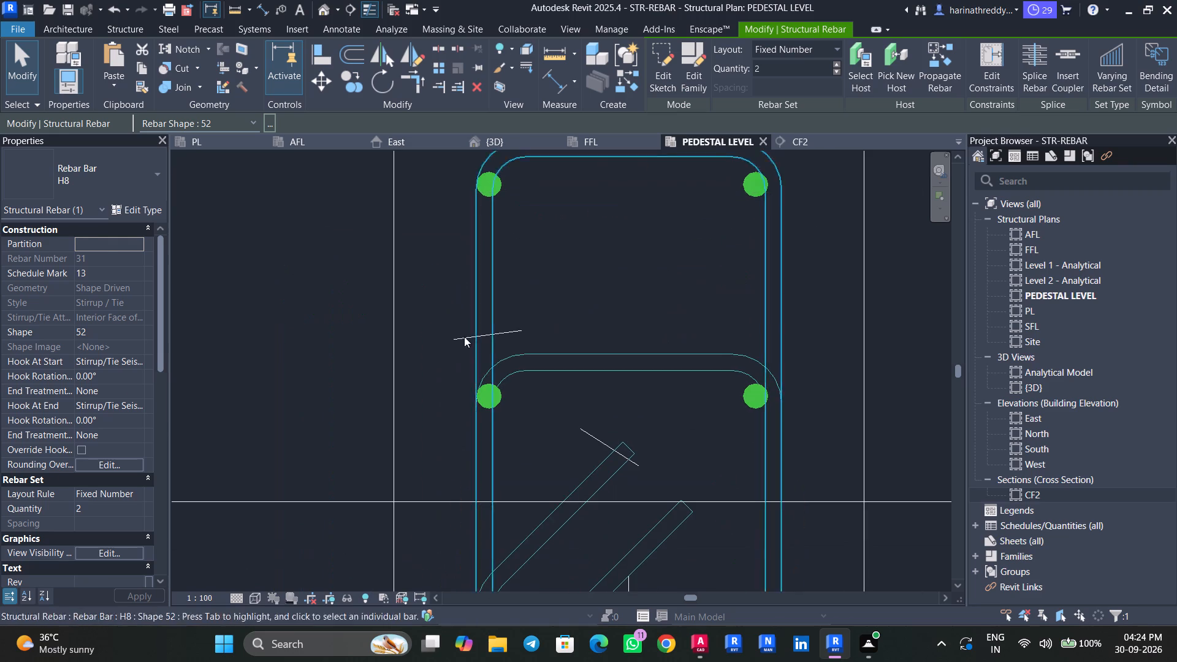
pyautogui.press('Escape')
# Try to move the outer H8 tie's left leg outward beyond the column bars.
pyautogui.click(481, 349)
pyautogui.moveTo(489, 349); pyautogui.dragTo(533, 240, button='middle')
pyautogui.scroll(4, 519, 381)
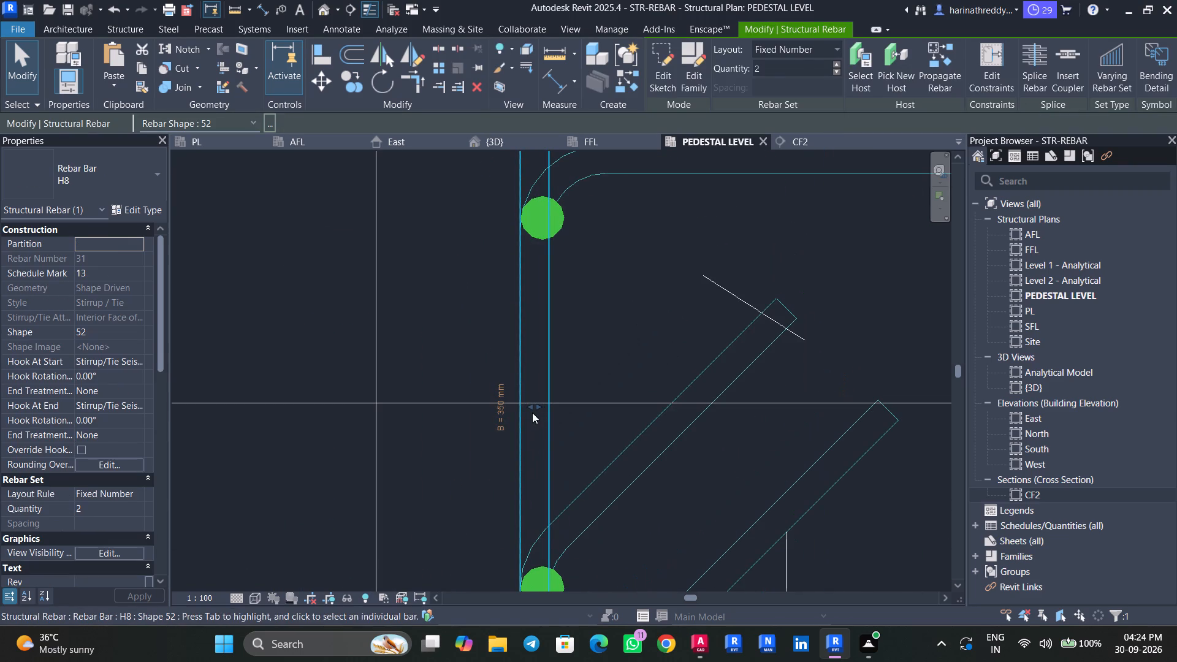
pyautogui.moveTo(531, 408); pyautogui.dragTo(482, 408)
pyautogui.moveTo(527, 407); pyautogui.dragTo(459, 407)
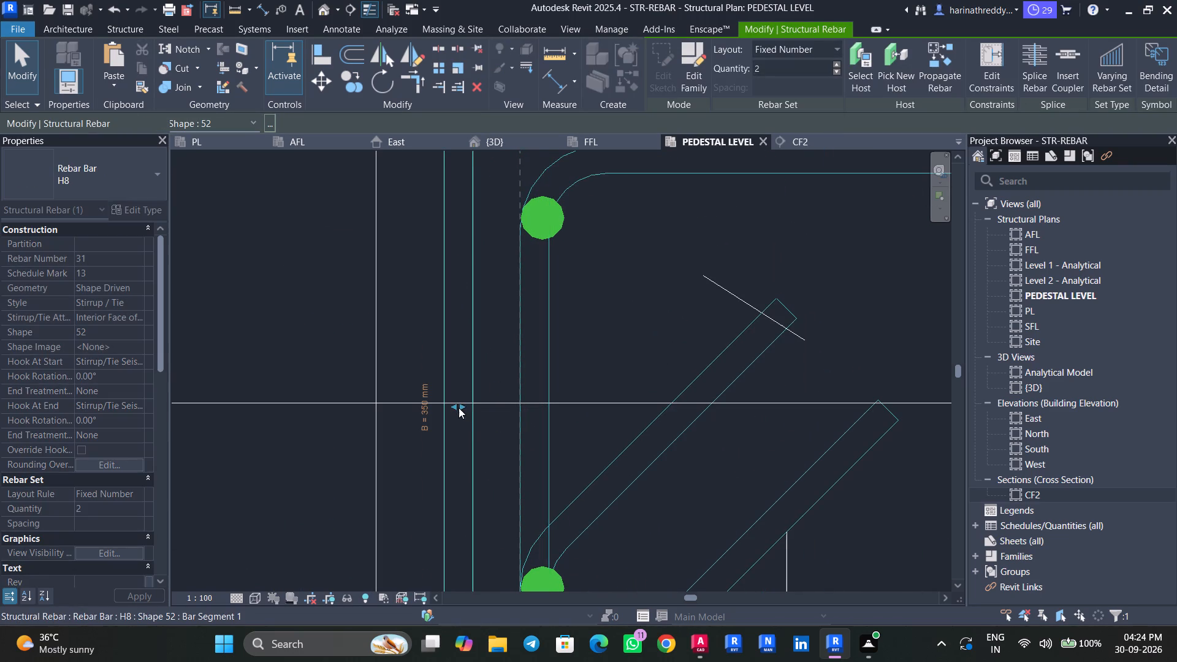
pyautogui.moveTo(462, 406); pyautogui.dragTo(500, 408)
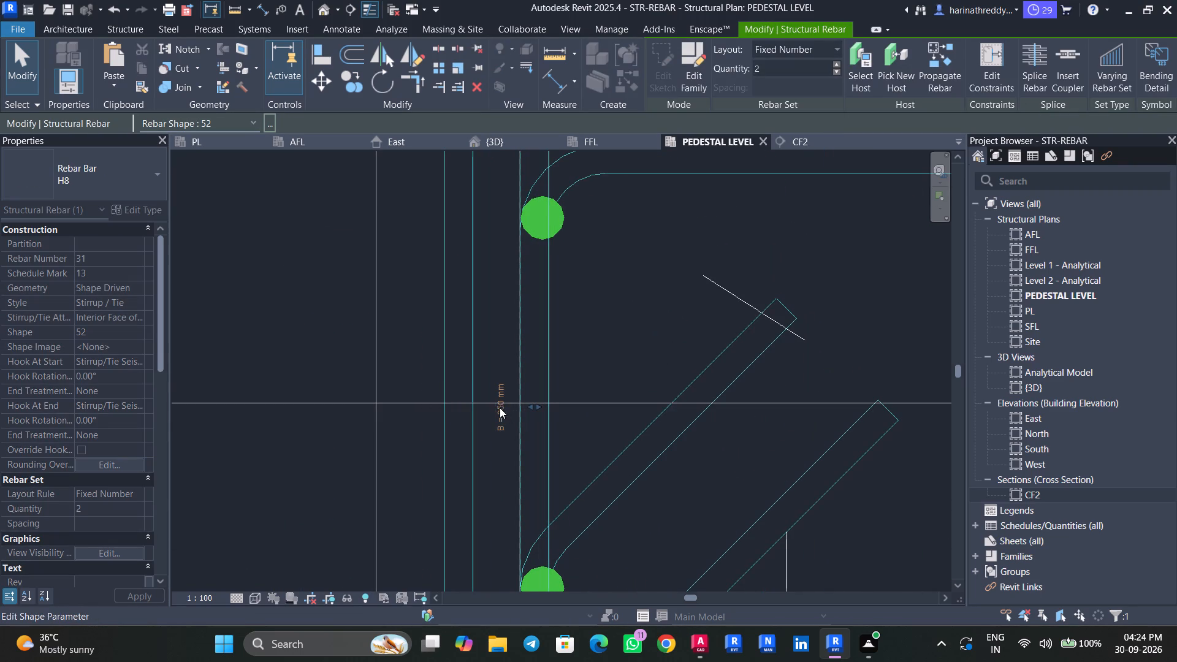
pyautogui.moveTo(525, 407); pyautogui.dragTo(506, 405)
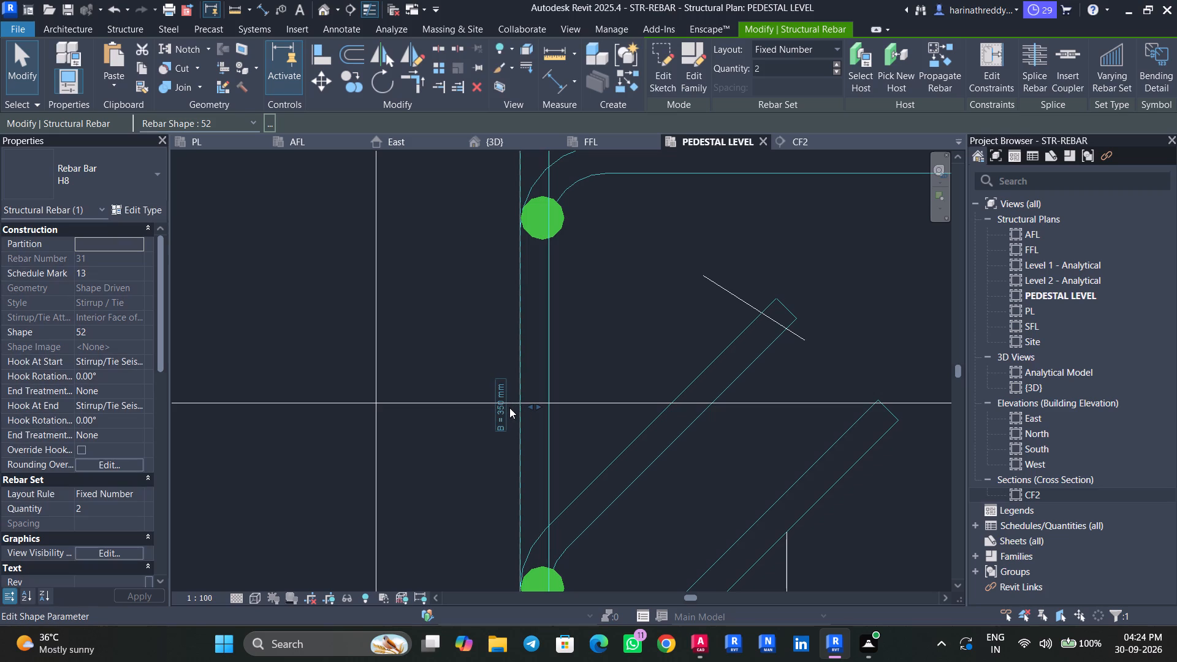
# Nudge the whole outer H8 tie left in small increments so its left leg sits outside the left-hand bars.
pyautogui.press('Left')
pyautogui.press('Left')
pyautogui.press('Left')
pyautogui.press('Left')
pyautogui.press('Left')
pyautogui.press('Left')
pyautogui.press('Left')
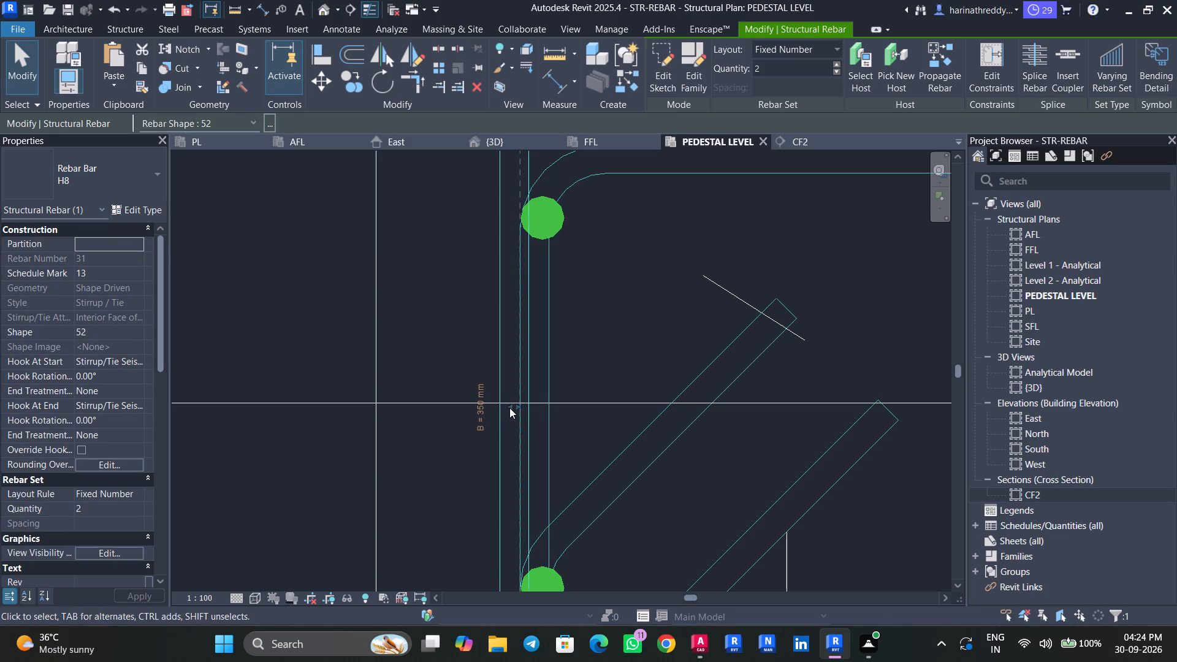
pyautogui.press('Left')
pyautogui.press('Left')
pyautogui.press('Left')
pyautogui.scroll(-5, 633, 315)
pyautogui.press('Escape')
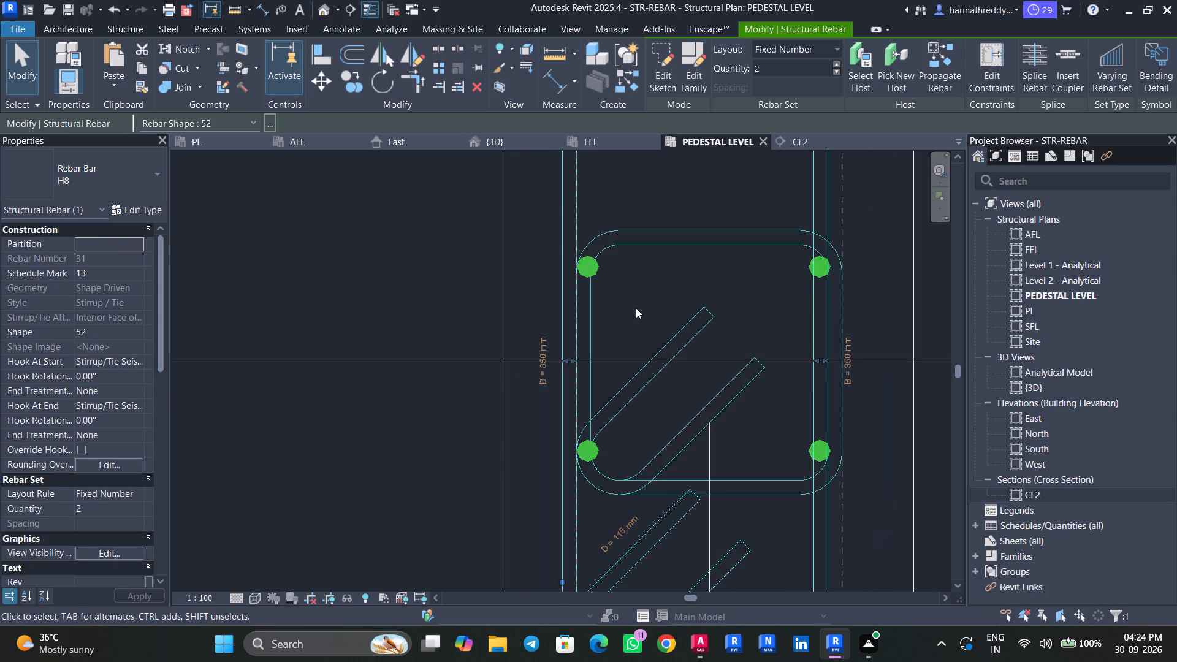
pyautogui.press('Escape')
pyautogui.press('Escape')
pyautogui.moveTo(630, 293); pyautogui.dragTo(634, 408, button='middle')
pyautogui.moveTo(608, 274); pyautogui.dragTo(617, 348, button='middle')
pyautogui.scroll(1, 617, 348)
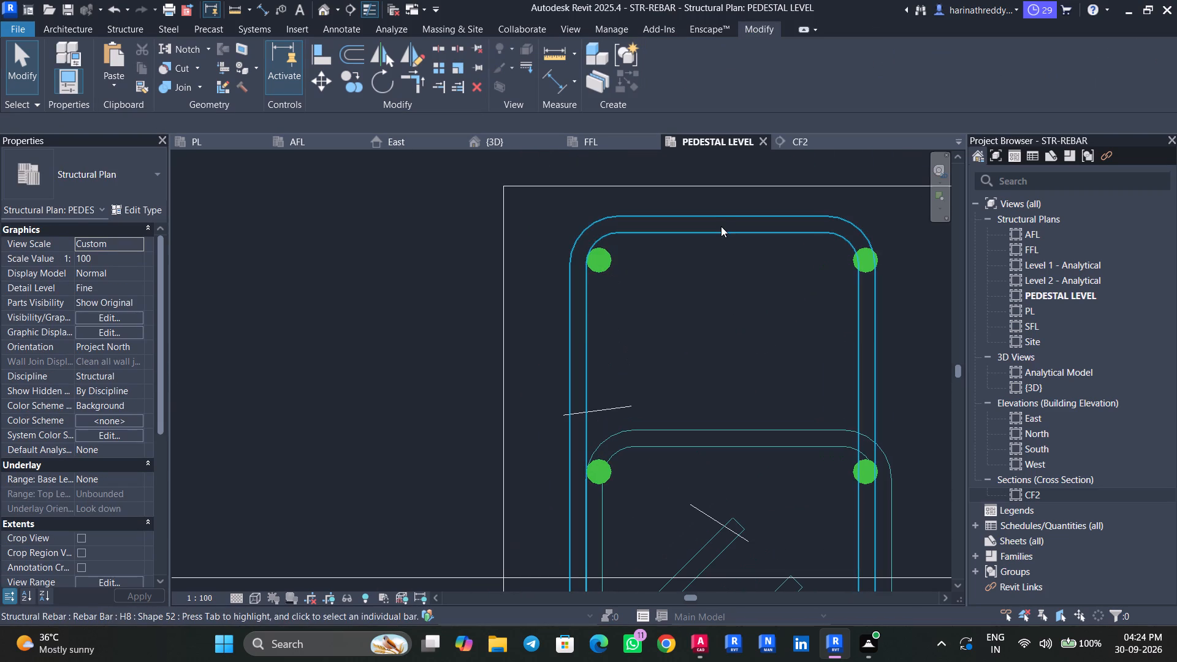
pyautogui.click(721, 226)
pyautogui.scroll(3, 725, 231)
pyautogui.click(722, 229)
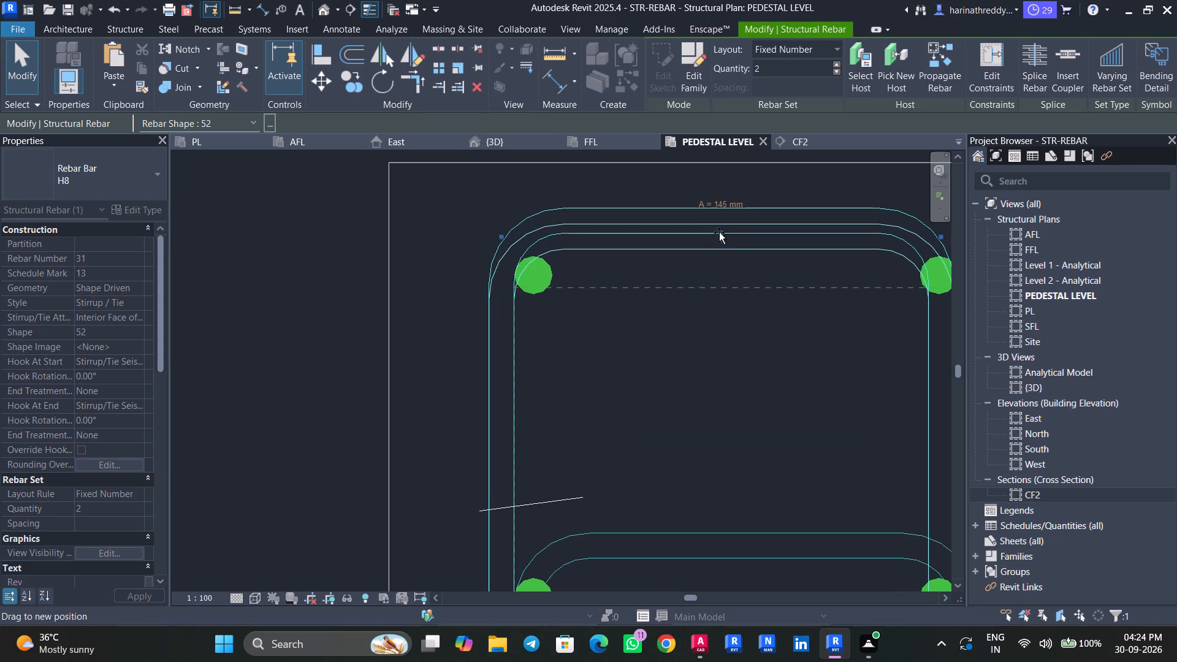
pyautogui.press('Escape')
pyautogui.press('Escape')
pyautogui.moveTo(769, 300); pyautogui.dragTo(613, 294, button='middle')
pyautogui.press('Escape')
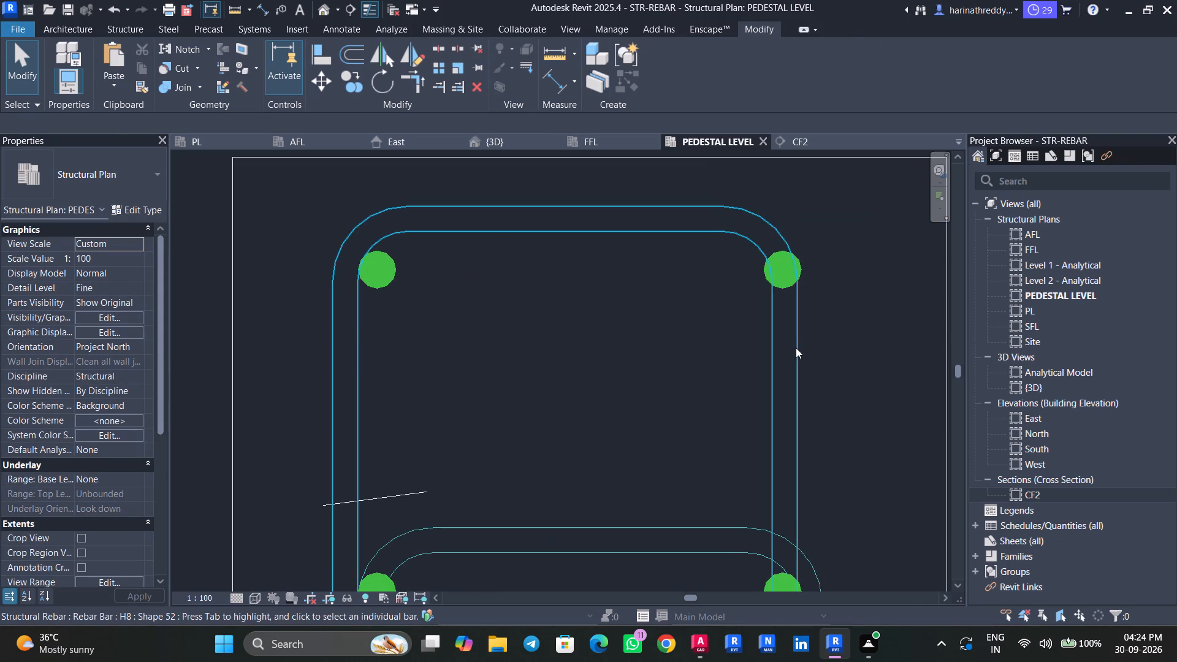
# Nudge the outer H8 tie right in small increments past the right-hand column bars.
pyautogui.click(796, 348)
pyautogui.press('Right')
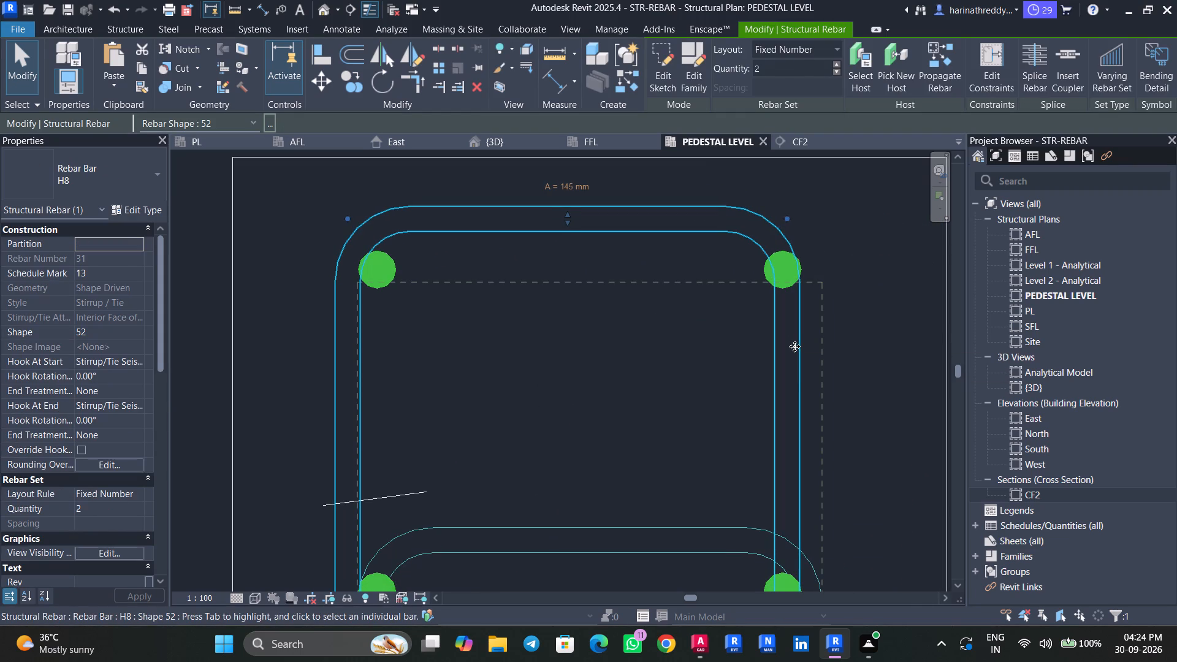
pyautogui.press('Right')
pyautogui.press('Right')
pyautogui.press('Right')
pyautogui.press('Right')
pyautogui.press('Right')
pyautogui.press('Right')
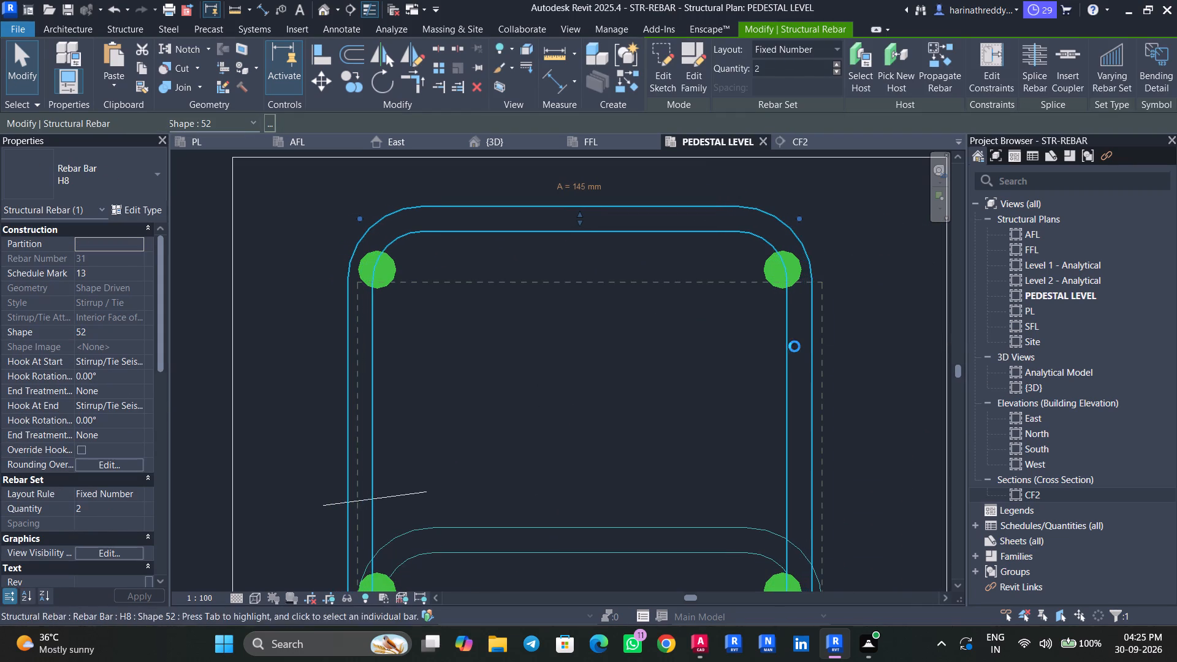
pyautogui.press('Right')
pyautogui.press('Right')
pyautogui.press('Right')
pyautogui.press('Right')
pyautogui.press('Right')
pyautogui.press('Right')
pyautogui.press('Right')
pyautogui.press('Right')
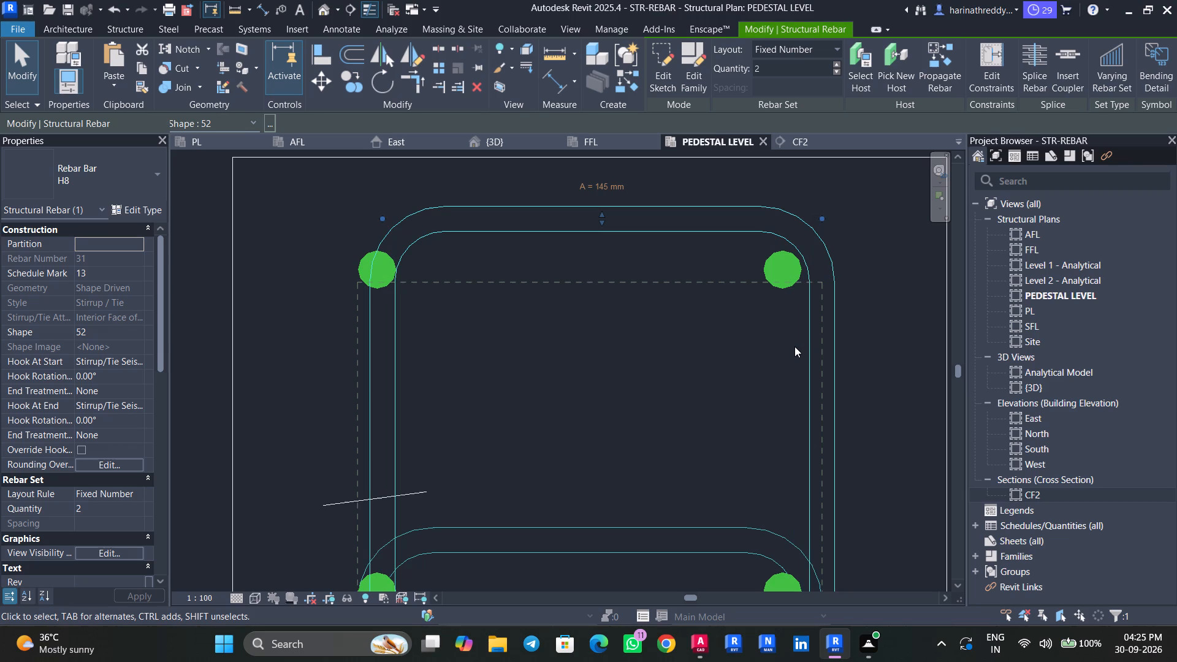
# Undo the latest rightward nudges of the outer H8 tie until it is centred evenly around the column bars.
pyautogui.hotkey('ctrl', 'z')
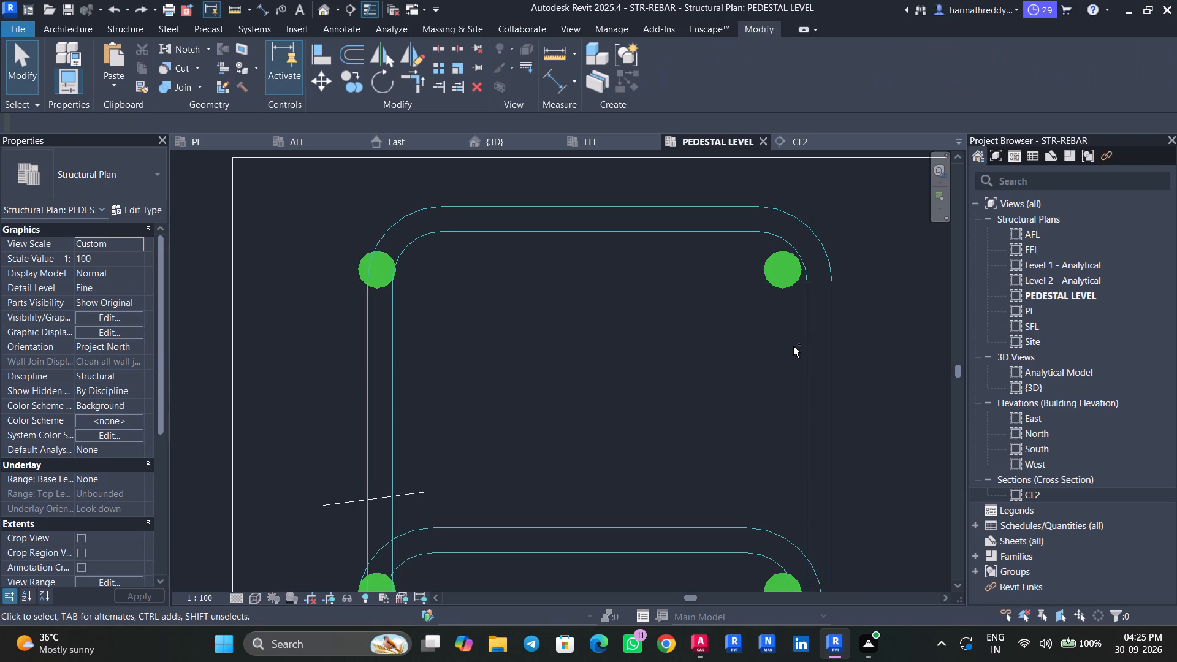
pyautogui.hotkey('ctrl', 'z')
pyautogui.hotkey('ctrl', 'z')
pyautogui.hotkey('ctrl', 'z')
pyautogui.hotkey('ctrl', 'z')
pyautogui.hotkey('ctrl', 'z')
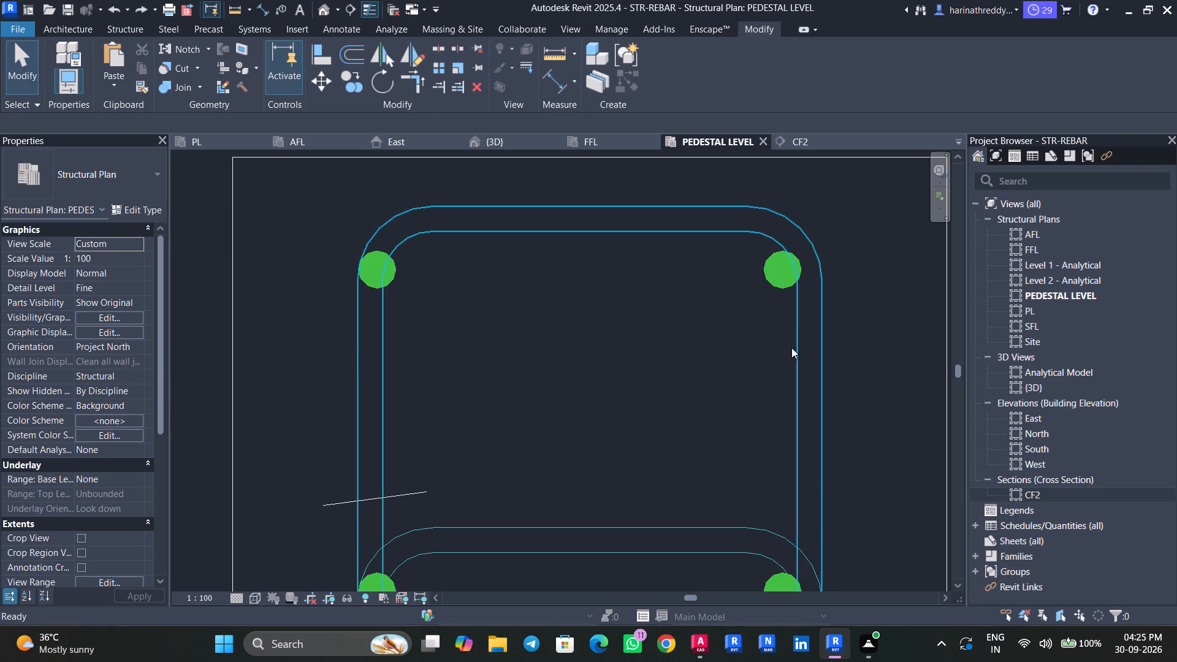
pyautogui.hotkey('ctrl', 'z')
pyautogui.hotkey('ctrl', 'z')
pyautogui.hotkey('ctrl', 'z')
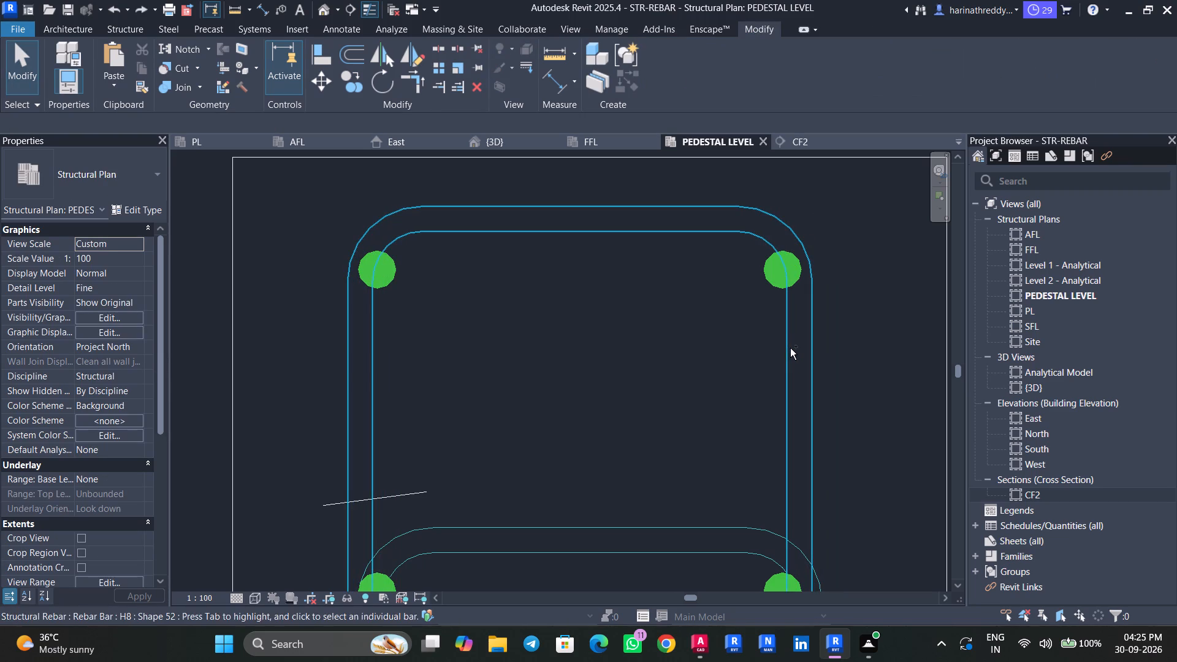
pyautogui.press('z')
pyautogui.scroll(-4, 501, 439)
pyautogui.moveTo(515, 403); pyautogui.dragTo(597, 207, button='middle')
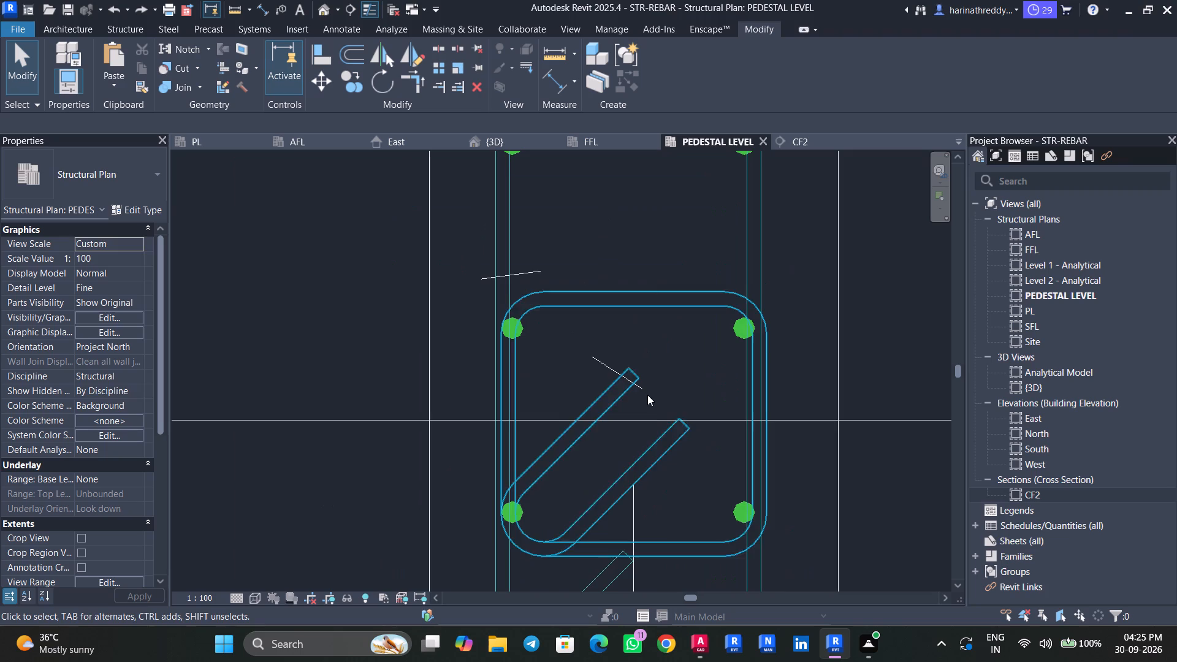
pyautogui.press('Escape')
pyautogui.press('Escape')
pyautogui.press('Escape')
# Raise the outer H8 tie's bottom edge slightly so it sits closer to the column's lowest bars.
pyautogui.moveTo(621, 451); pyautogui.dragTo(598, 363, button='middle')
pyautogui.scroll(-3, 598, 366)
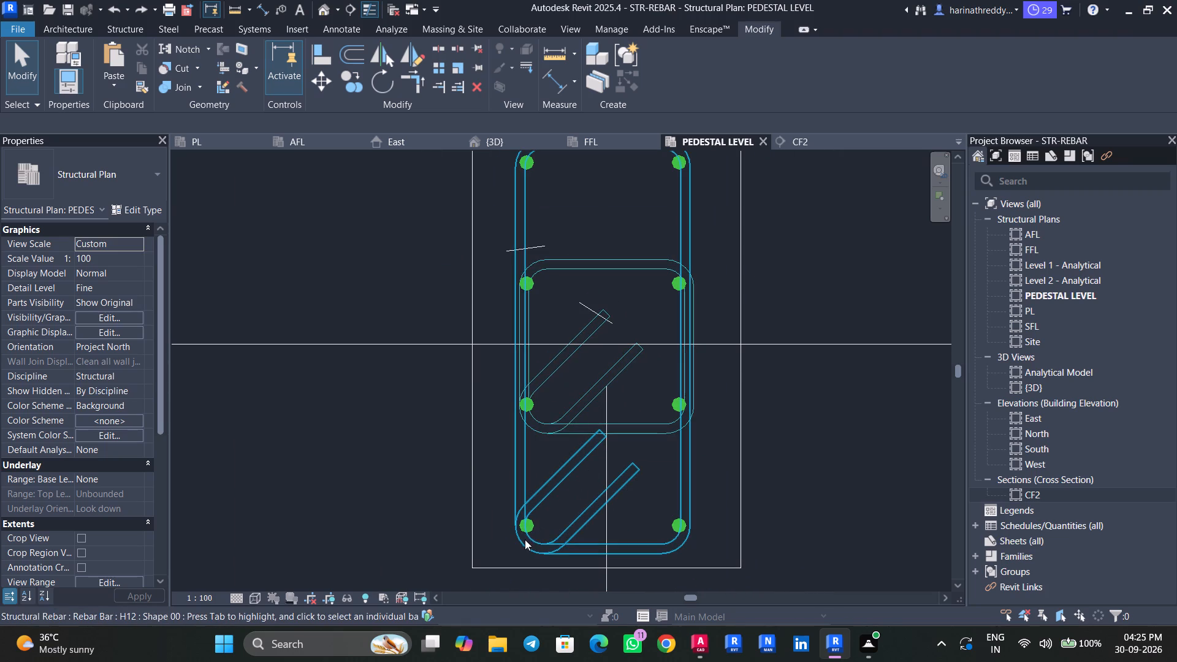
pyautogui.scroll(2, 673, 531)
pyautogui.scroll(-1, 673, 531)
pyautogui.scroll(2, 673, 531)
pyautogui.click(698, 515)
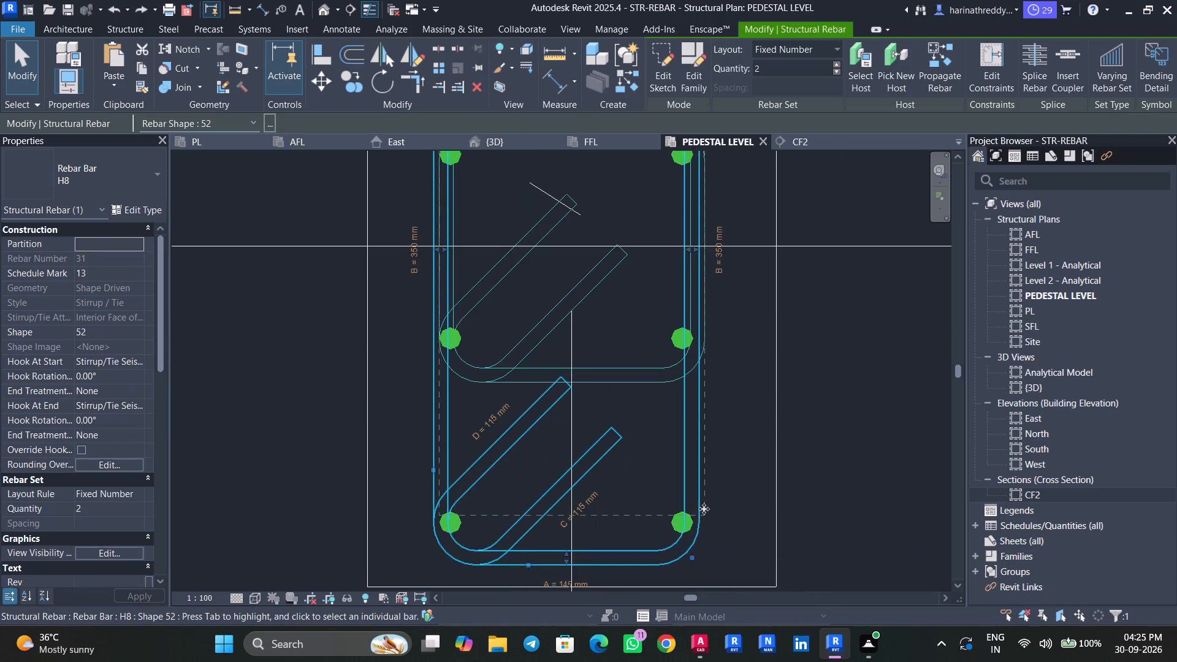
pyautogui.moveTo(568, 557); pyautogui.dragTo(571, 528)
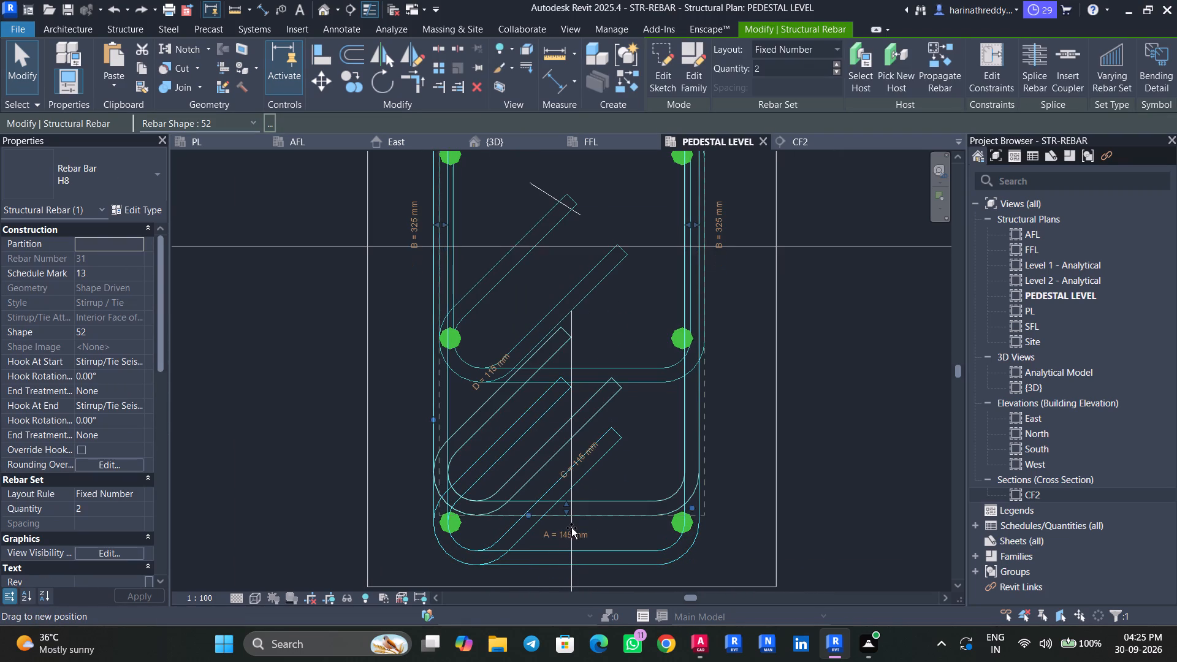
pyautogui.moveTo(571, 528); pyautogui.dragTo(570, 538)
pyautogui.press('Escape')
pyautogui.press('Escape')
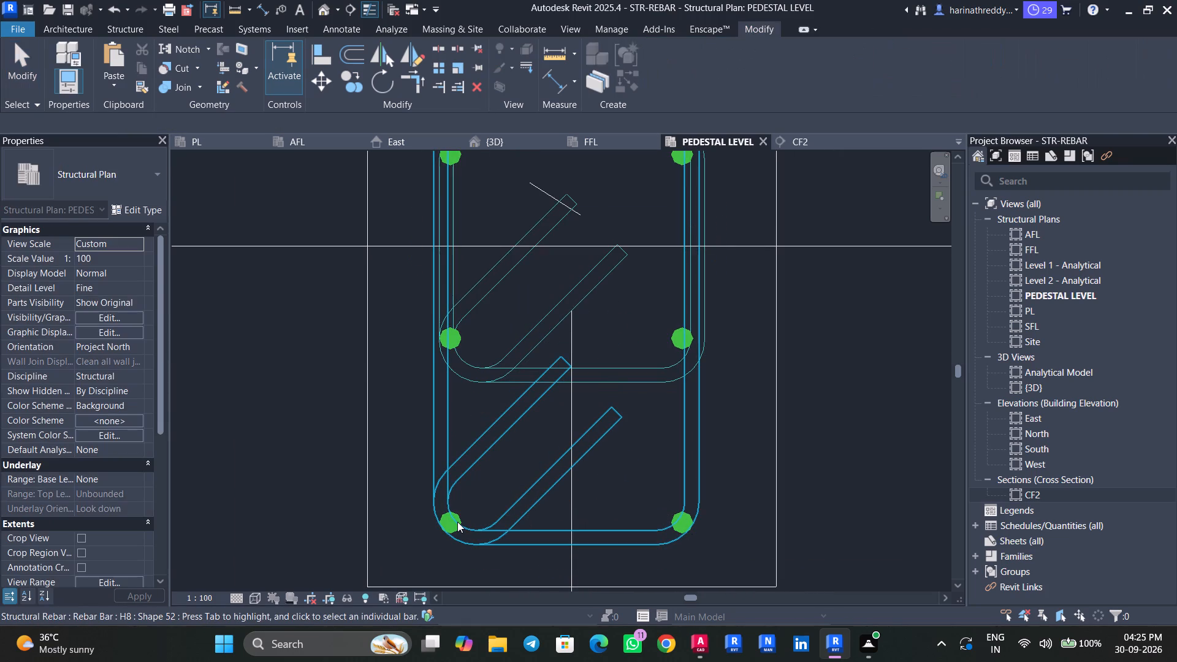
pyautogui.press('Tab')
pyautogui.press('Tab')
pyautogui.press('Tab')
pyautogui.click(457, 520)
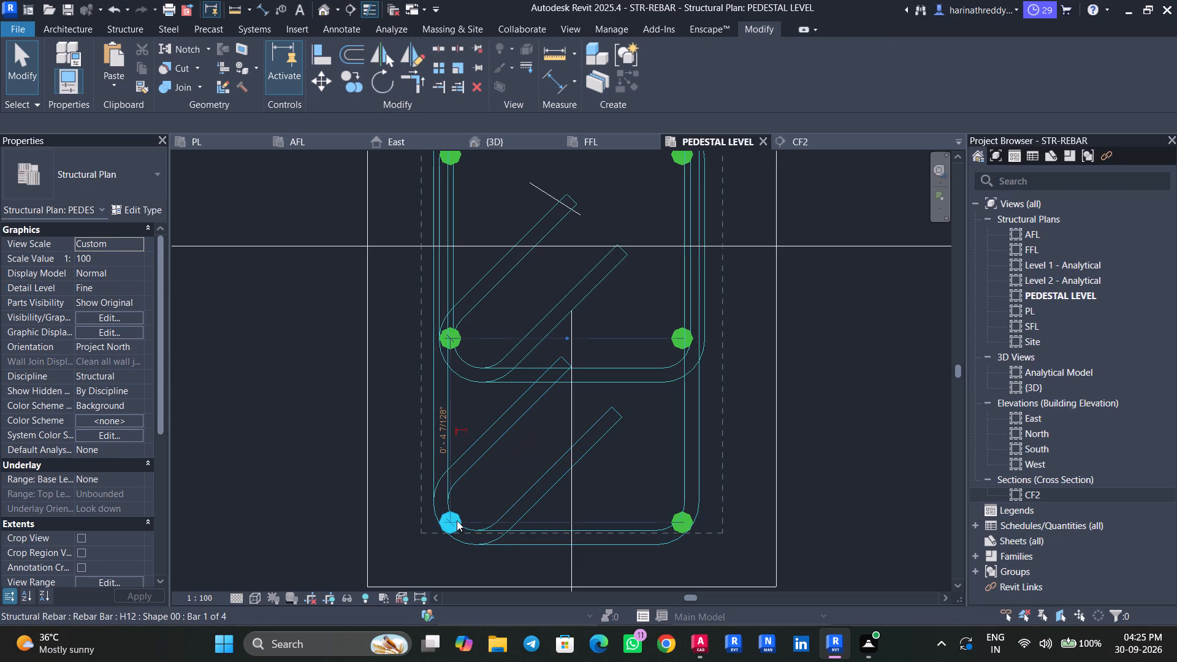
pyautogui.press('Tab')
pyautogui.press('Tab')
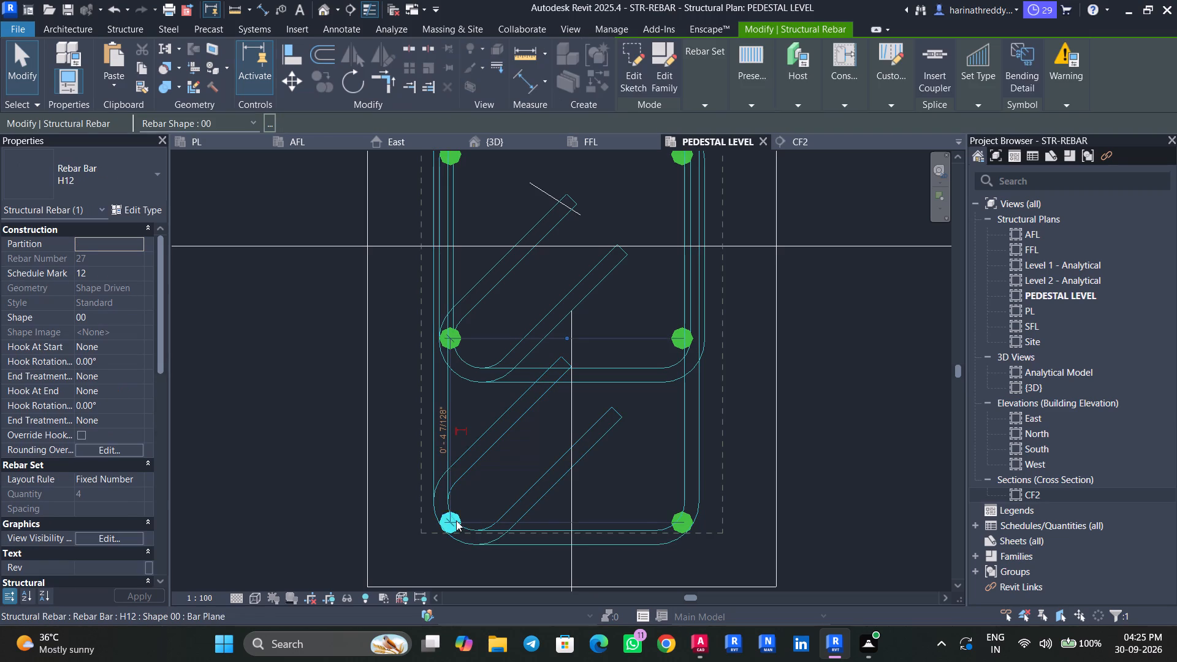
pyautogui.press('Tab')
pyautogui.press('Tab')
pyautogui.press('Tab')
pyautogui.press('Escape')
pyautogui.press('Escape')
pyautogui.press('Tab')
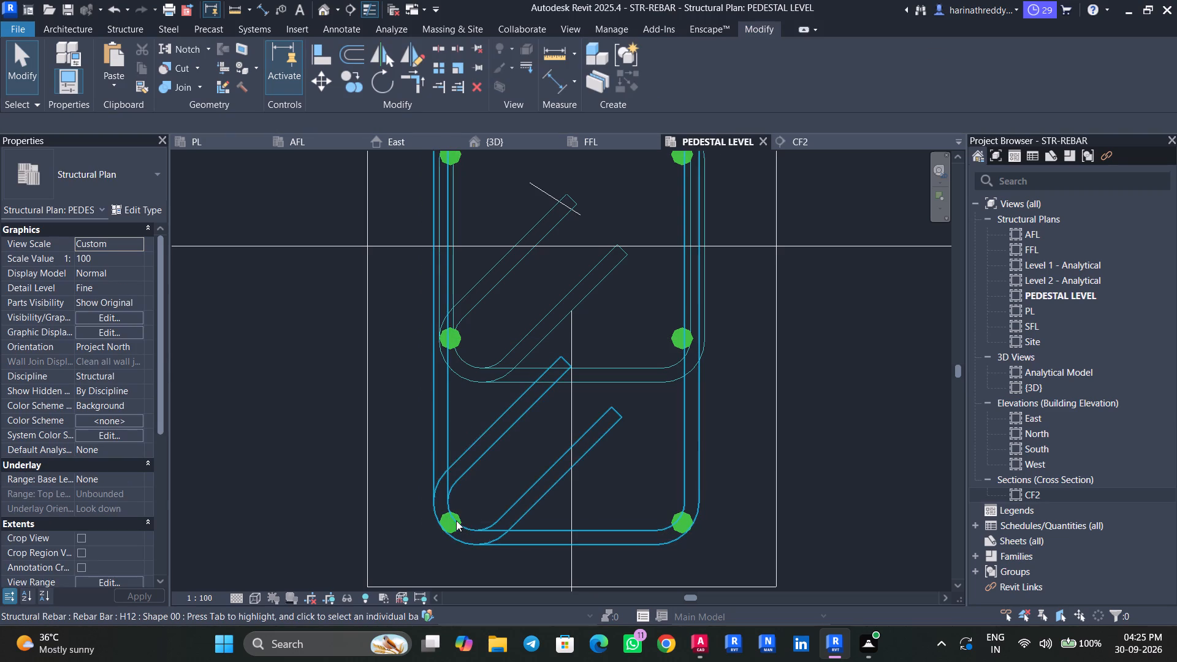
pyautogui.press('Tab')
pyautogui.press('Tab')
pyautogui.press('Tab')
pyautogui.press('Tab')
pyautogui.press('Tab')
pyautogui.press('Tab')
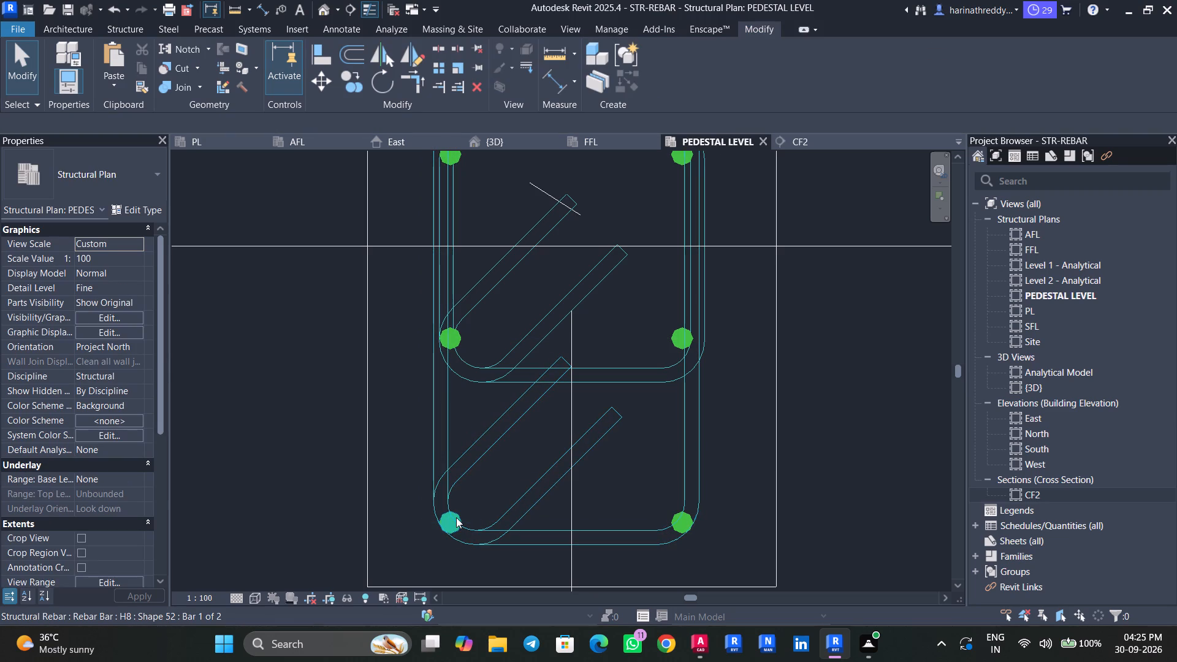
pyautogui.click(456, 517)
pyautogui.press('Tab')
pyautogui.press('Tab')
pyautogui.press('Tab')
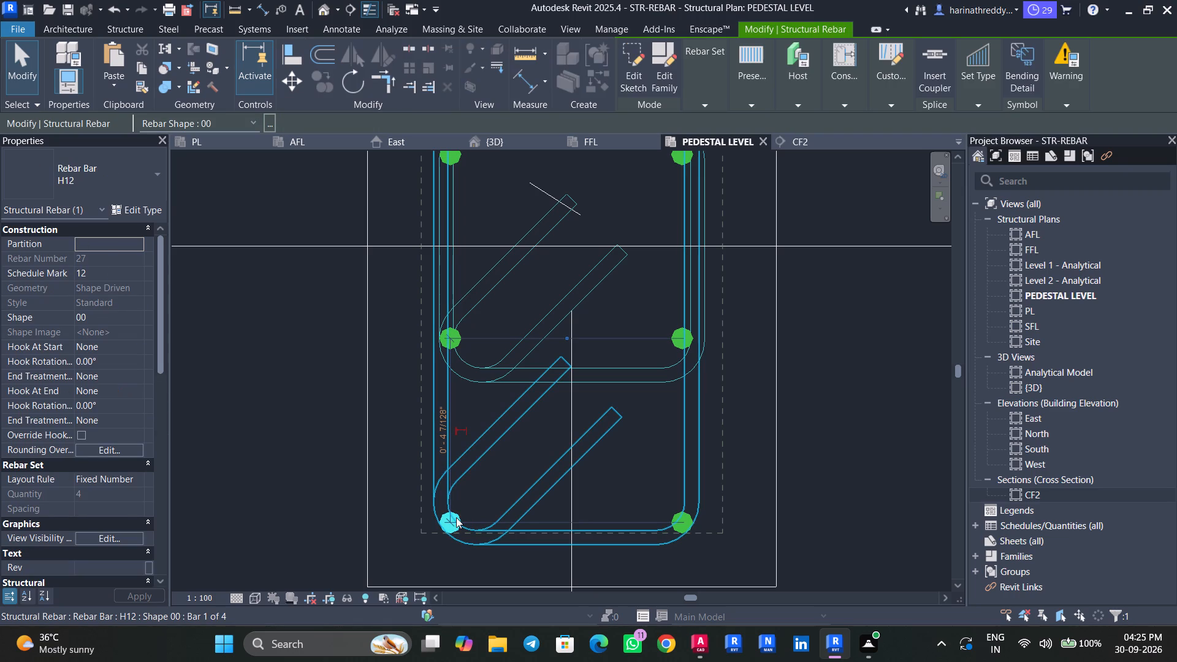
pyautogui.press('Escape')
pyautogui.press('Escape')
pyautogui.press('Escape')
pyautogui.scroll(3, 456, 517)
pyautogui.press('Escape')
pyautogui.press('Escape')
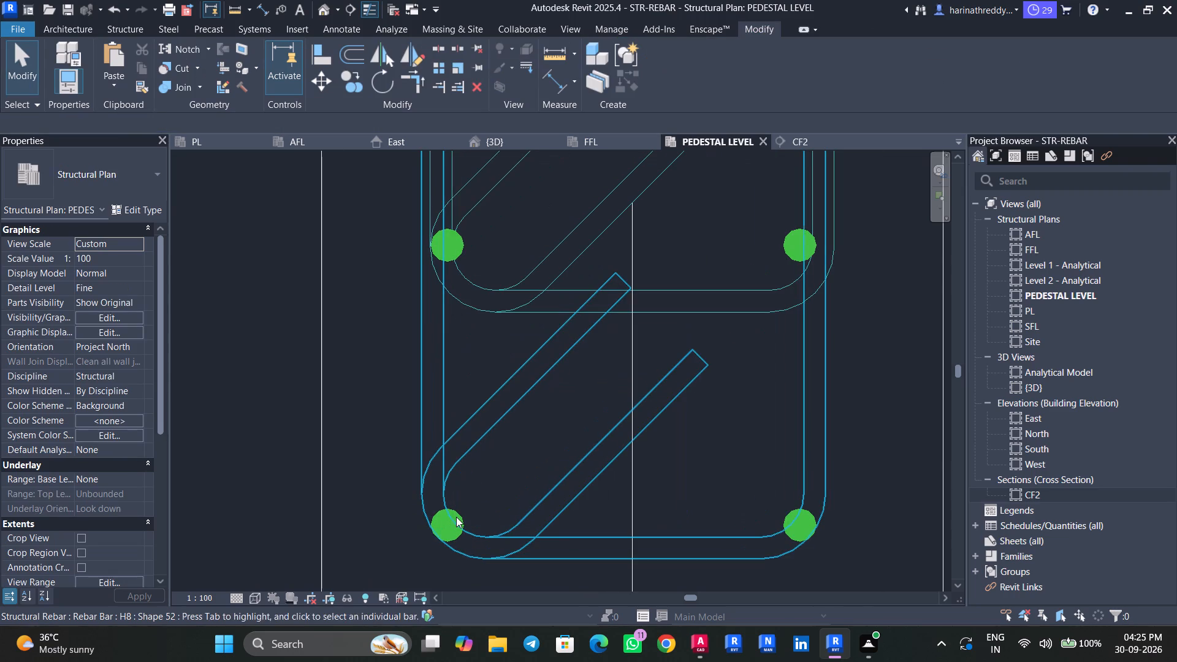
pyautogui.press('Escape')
# Nudge the left-hand H12 bar set up and right so its lowest bar sits inside the outer H8 tie's corner.
pyautogui.press('Tab')
pyautogui.press('Tab')
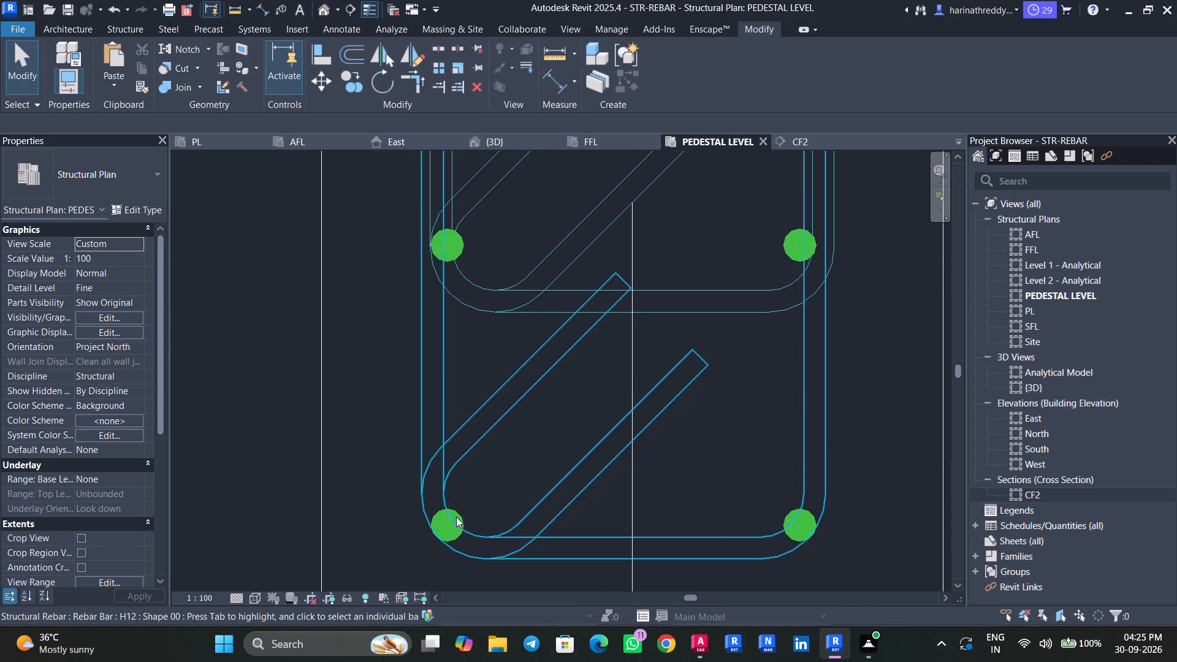
pyautogui.press('Tab')
pyautogui.press('Tab')
pyautogui.click(456, 517)
pyautogui.press('Up')
pyautogui.press('Up')
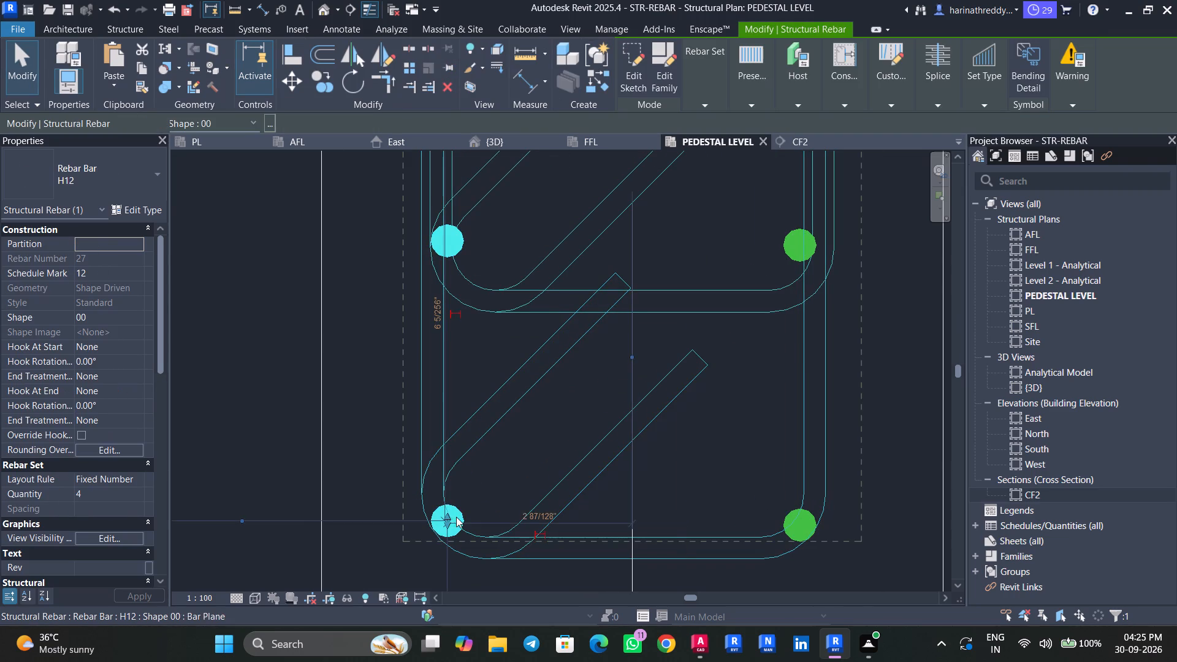
pyautogui.press('Up')
pyautogui.press('Right')
pyautogui.press('Right')
pyautogui.press('Right')
pyautogui.press('Right')
pyautogui.press('Up')
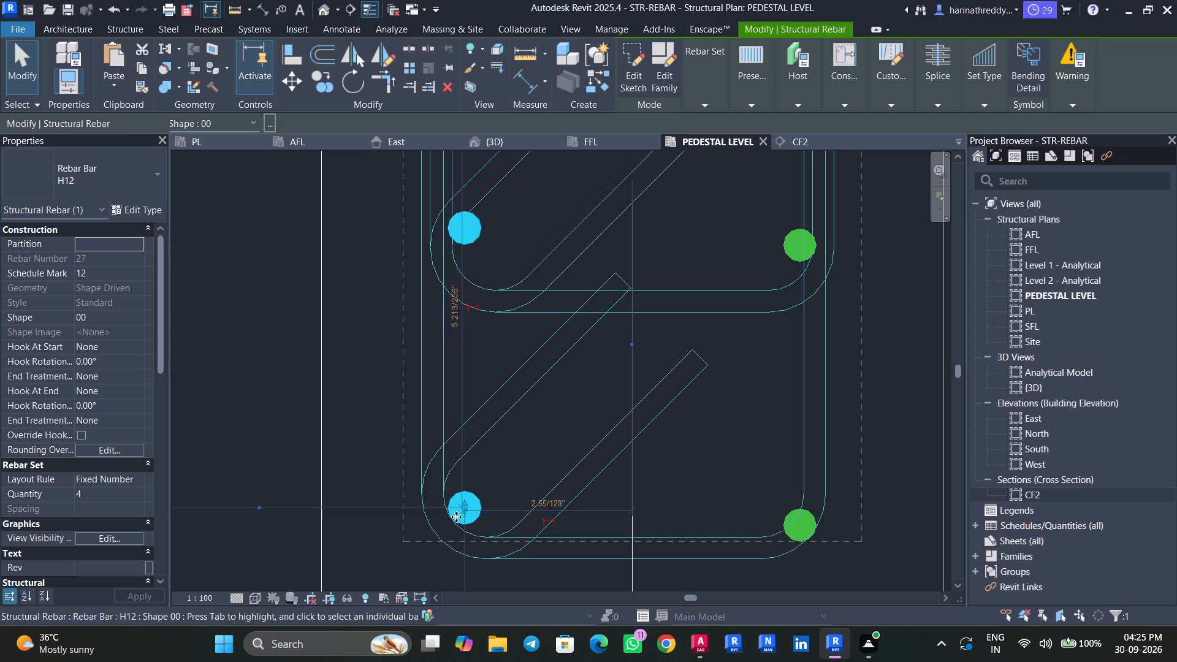
pyautogui.press('Right')
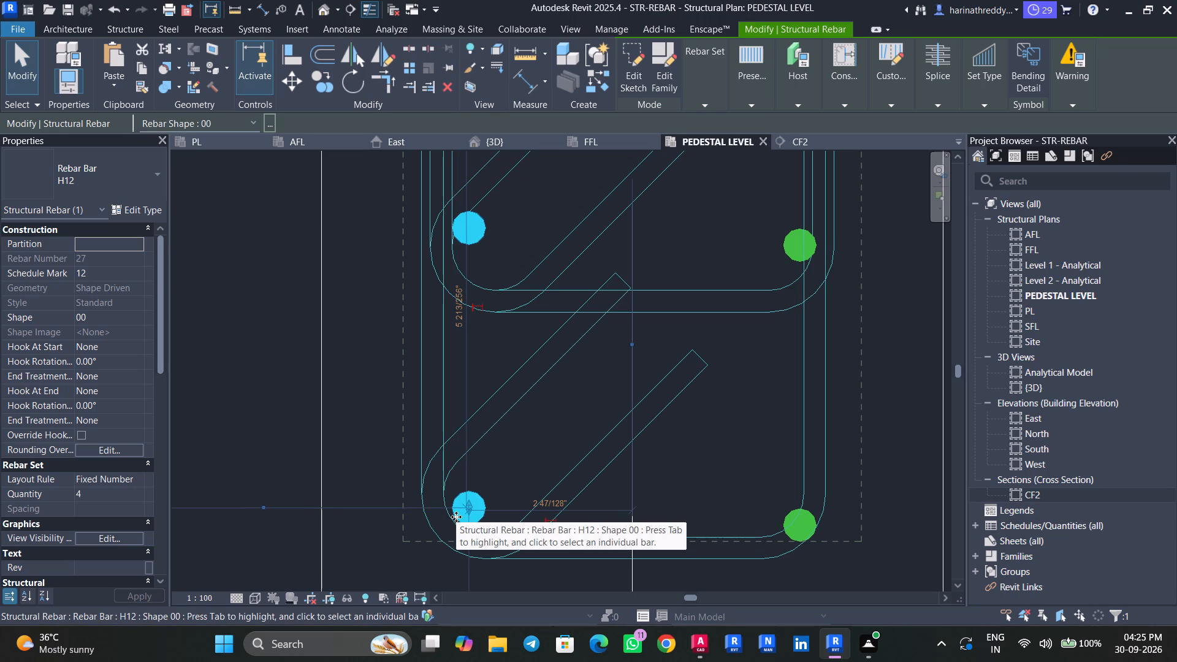
pyautogui.press('Escape')
pyautogui.press('Escape')
pyautogui.press('Escape')
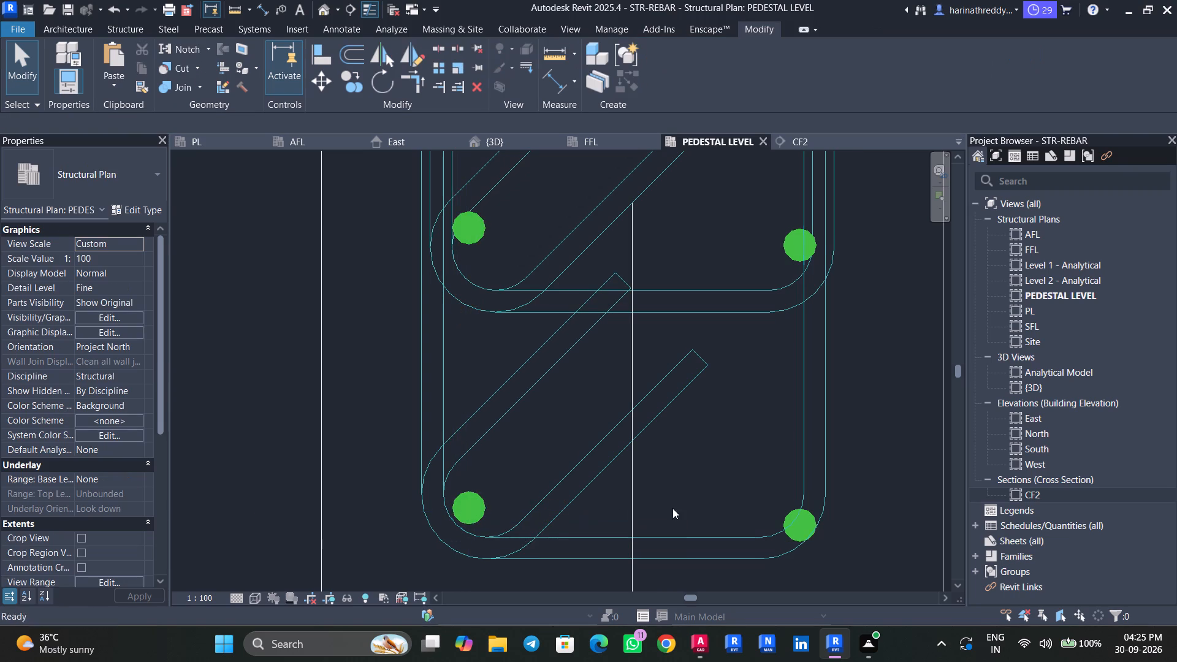
# Nudge the right-hand H12 bar set left and up so its lowest bar sits inside the outer H8 tie's opposite corner.
pyautogui.press('Tab')
pyautogui.click(794, 512)
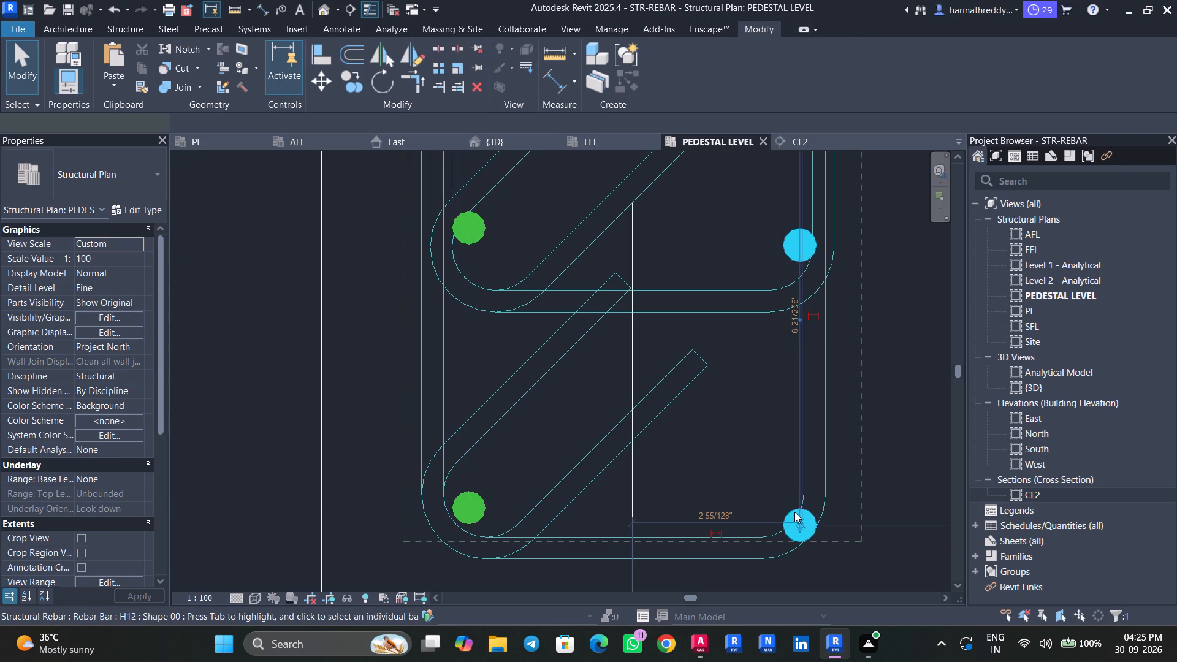
pyautogui.press('Left')
pyautogui.press('Left')
pyautogui.press('Left')
pyautogui.press('Up')
pyautogui.press('Up')
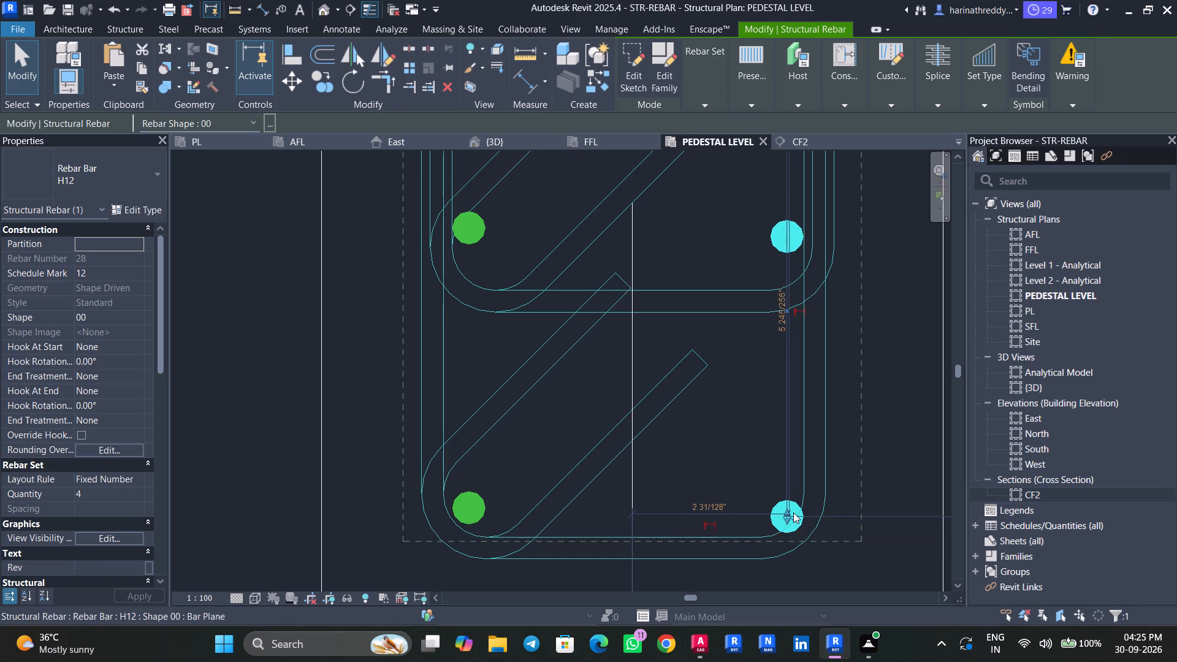
pyautogui.press('Up')
pyautogui.press('Up')
pyautogui.press('Up')
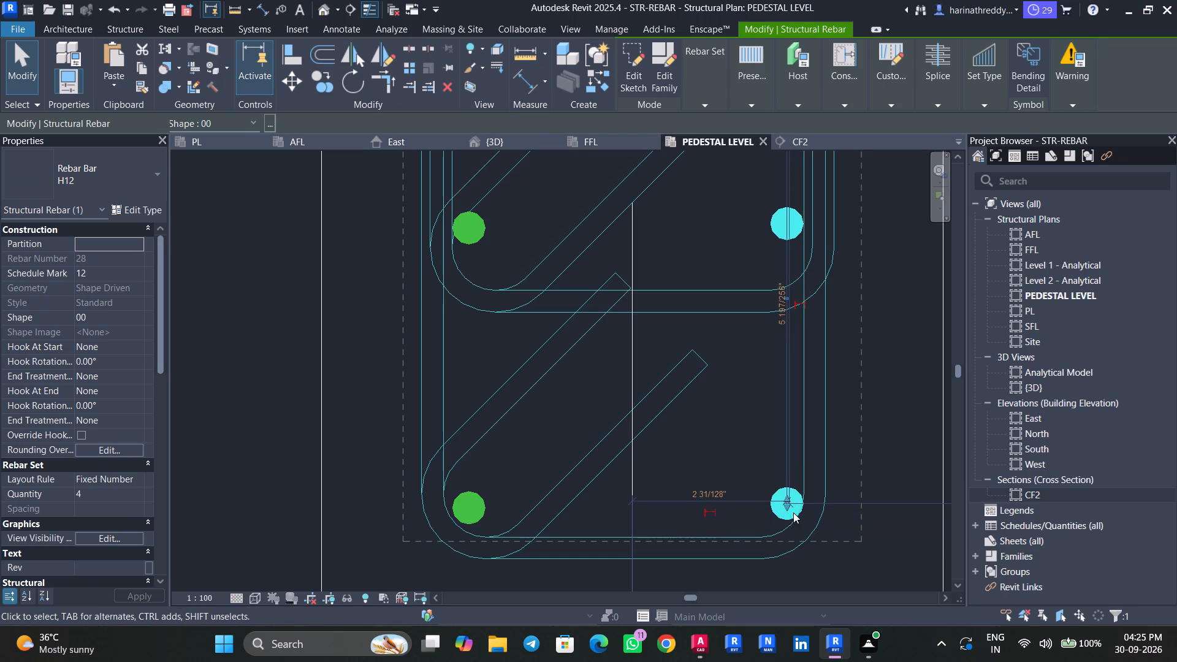
pyautogui.press('Left')
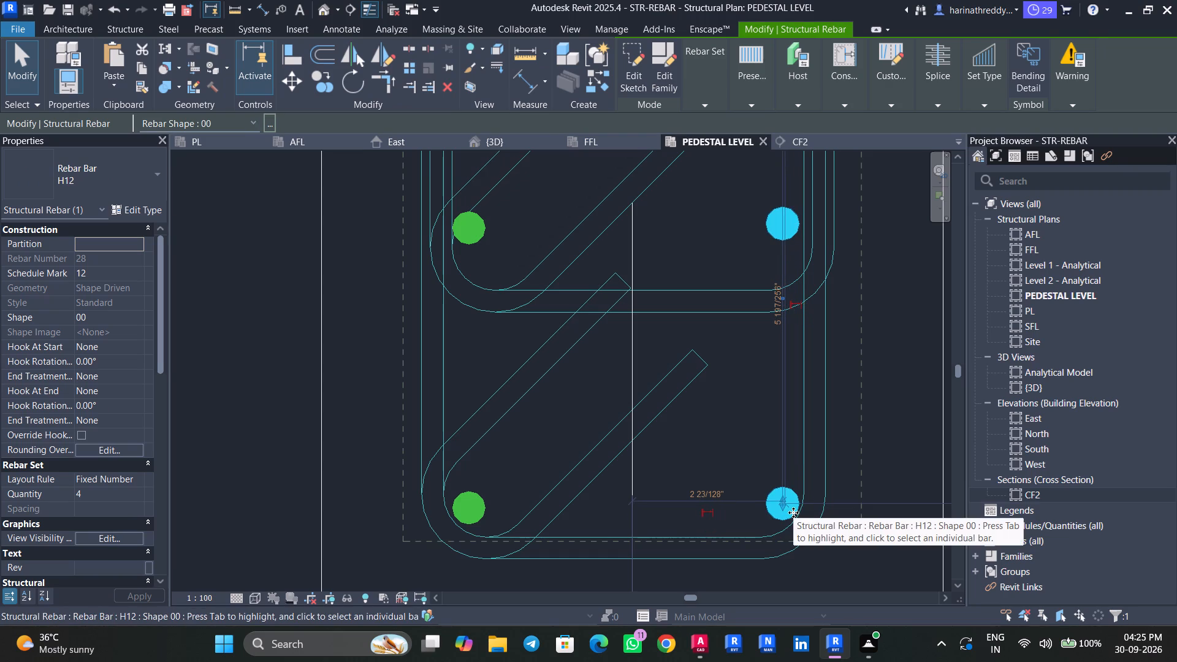
pyautogui.press('Escape')
pyautogui.press('Escape')
pyautogui.press('Escape')
pyautogui.press('Escape')
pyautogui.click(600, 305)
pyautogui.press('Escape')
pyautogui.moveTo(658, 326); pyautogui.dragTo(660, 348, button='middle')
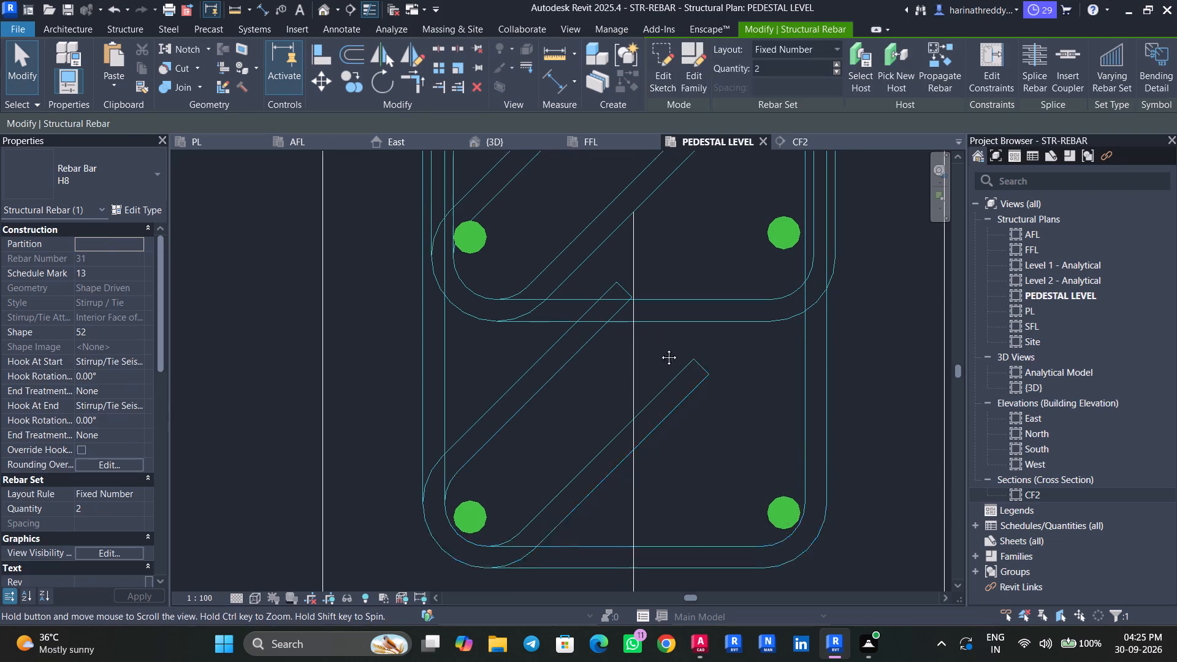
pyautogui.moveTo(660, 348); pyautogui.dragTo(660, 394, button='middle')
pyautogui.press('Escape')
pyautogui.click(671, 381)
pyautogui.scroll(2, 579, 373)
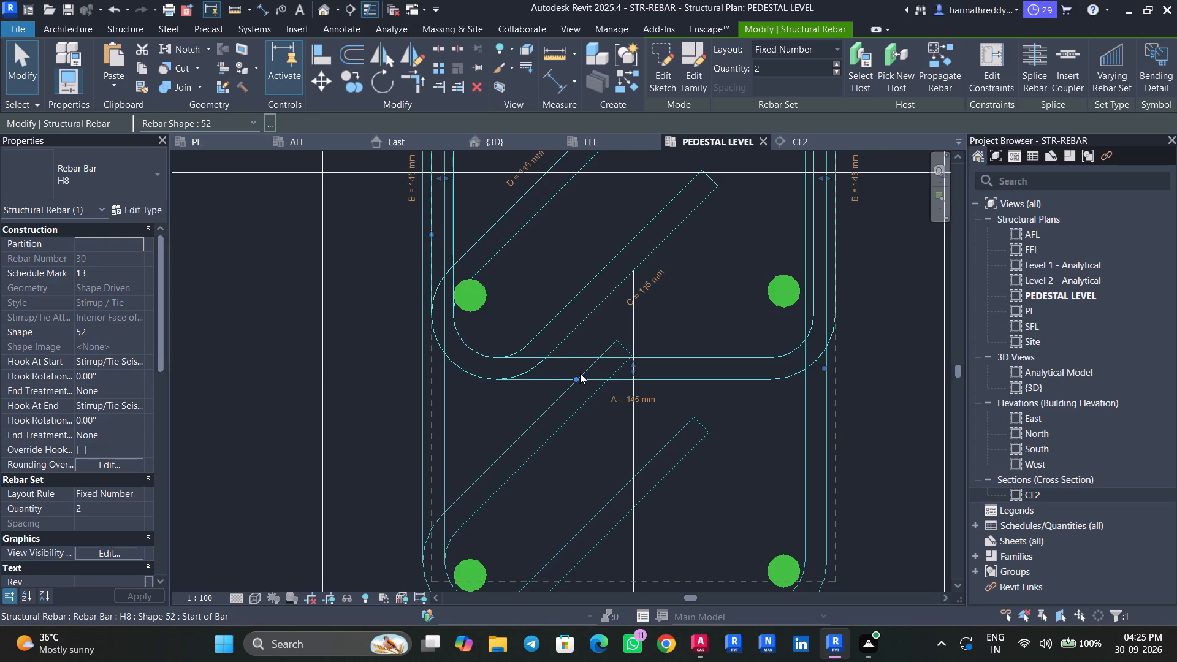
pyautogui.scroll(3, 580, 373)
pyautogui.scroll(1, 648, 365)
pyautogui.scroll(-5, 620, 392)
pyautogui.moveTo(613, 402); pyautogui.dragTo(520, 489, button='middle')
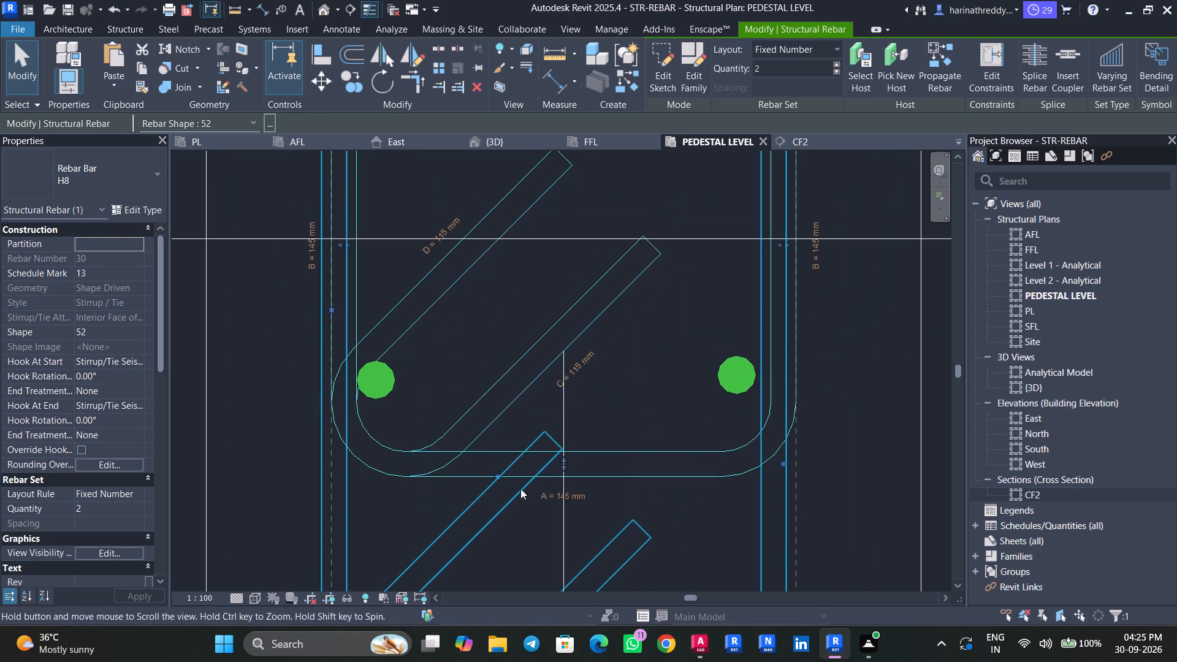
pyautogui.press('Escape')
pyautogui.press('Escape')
# Stretch the inner H8 tie's top edge slightly upward, making its side length B 150 mm.
pyautogui.scroll(-7, 573, 378)
pyautogui.moveTo(569, 311); pyautogui.dragTo(557, 427, button='middle')
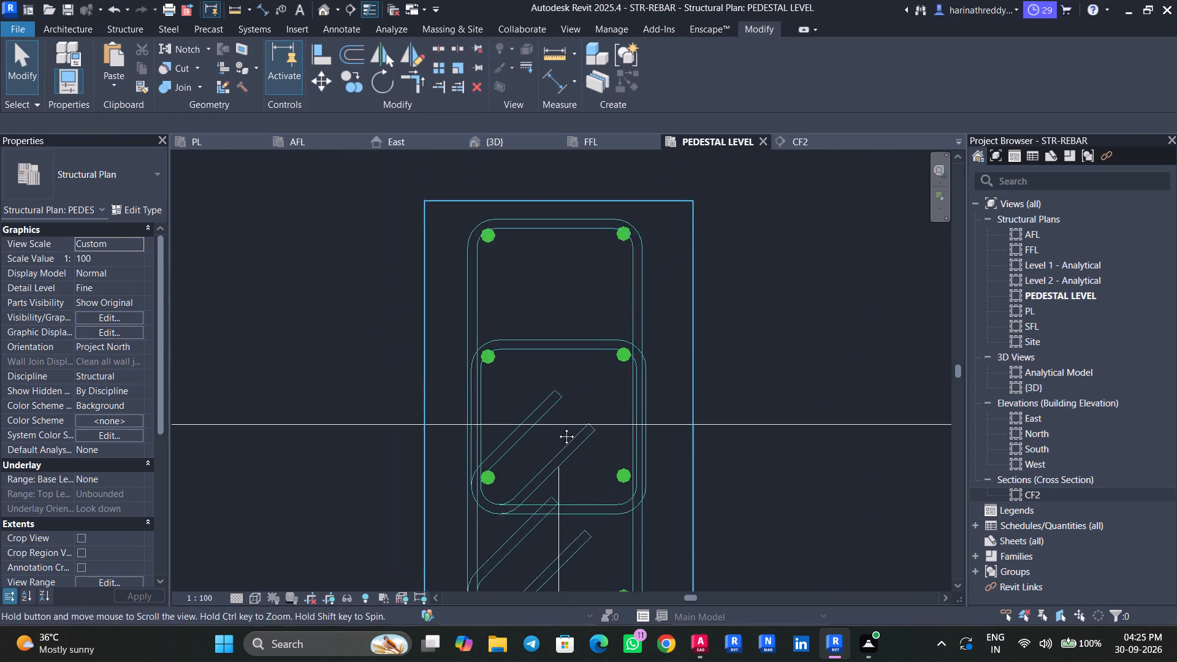
pyautogui.moveTo(557, 427); pyautogui.dragTo(557, 429, button='middle')
pyautogui.scroll(1, 557, 429)
pyautogui.press('Escape')
pyautogui.click(550, 361)
pyautogui.scroll(2, 552, 367)
pyautogui.moveTo(562, 439); pyautogui.dragTo(563, 368, button='middle')
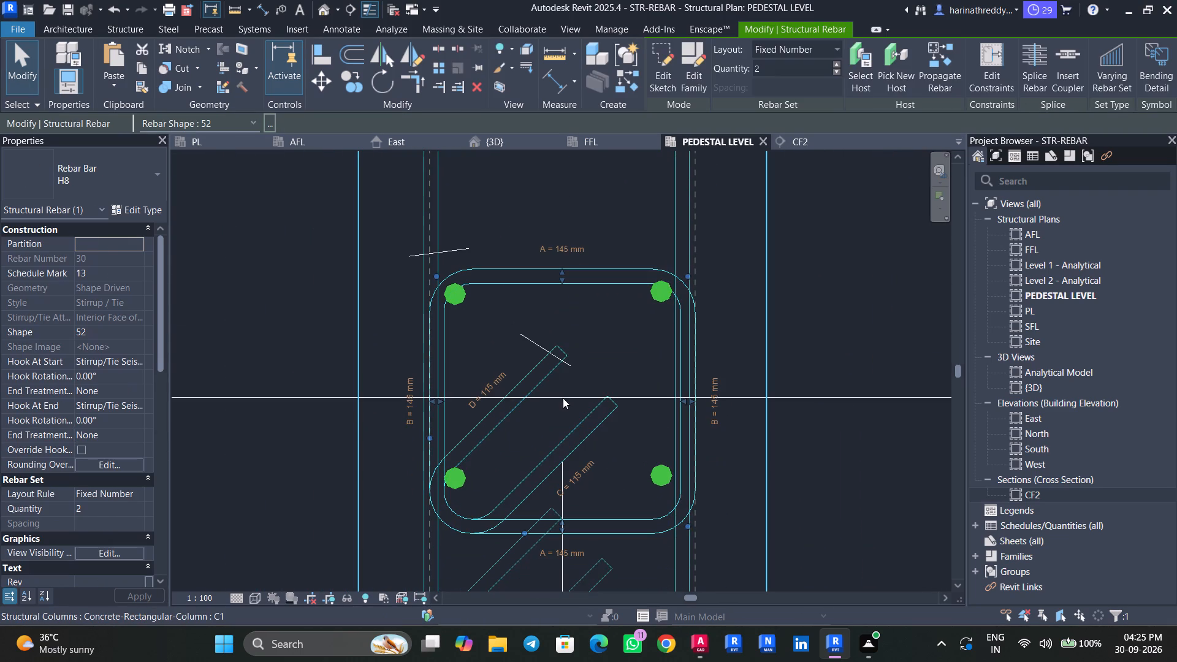
pyautogui.moveTo(559, 272); pyautogui.dragTo(558, 263)
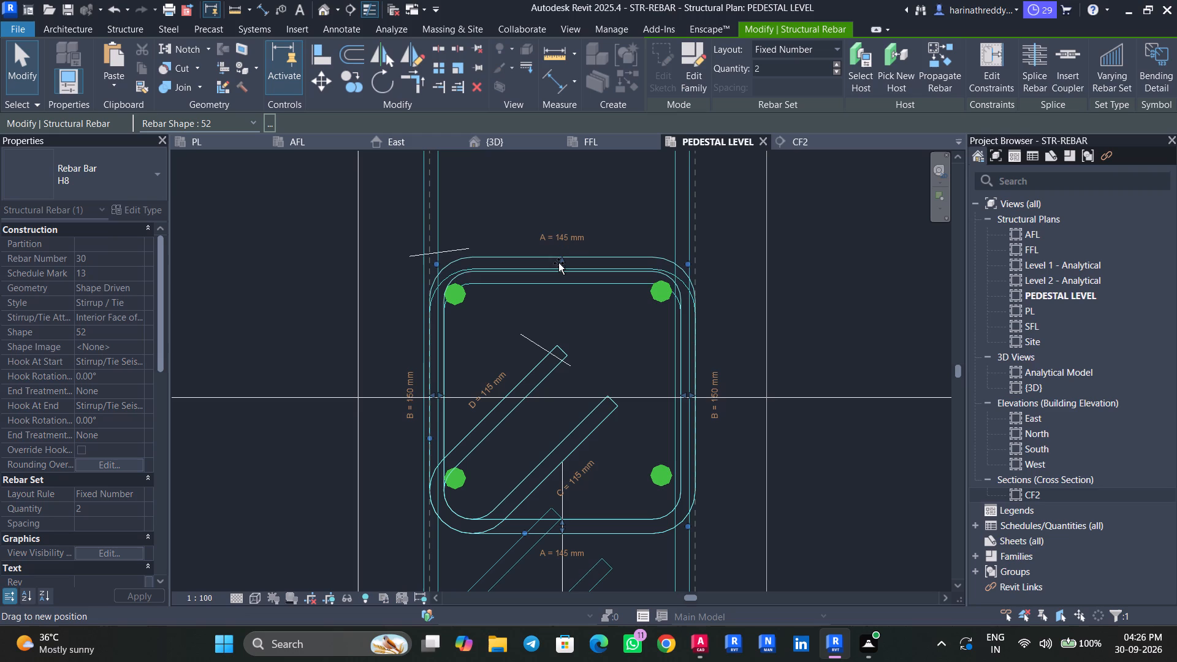
pyautogui.moveTo(558, 263); pyautogui.dragTo(556, 265)
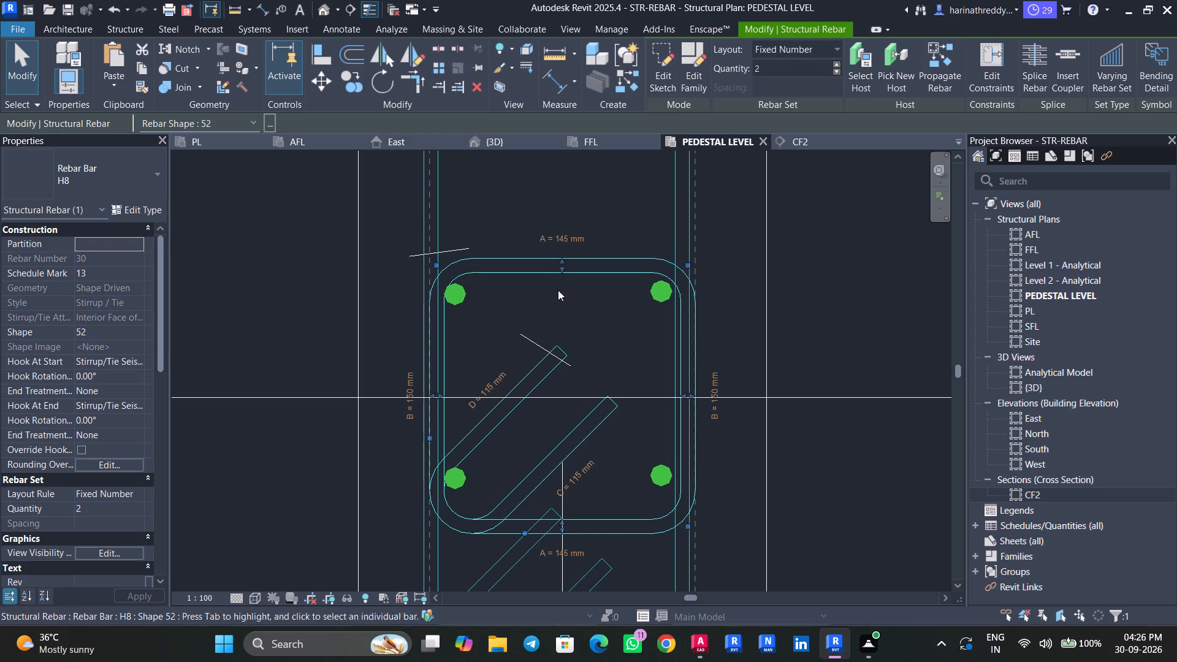
pyautogui.click(563, 272)
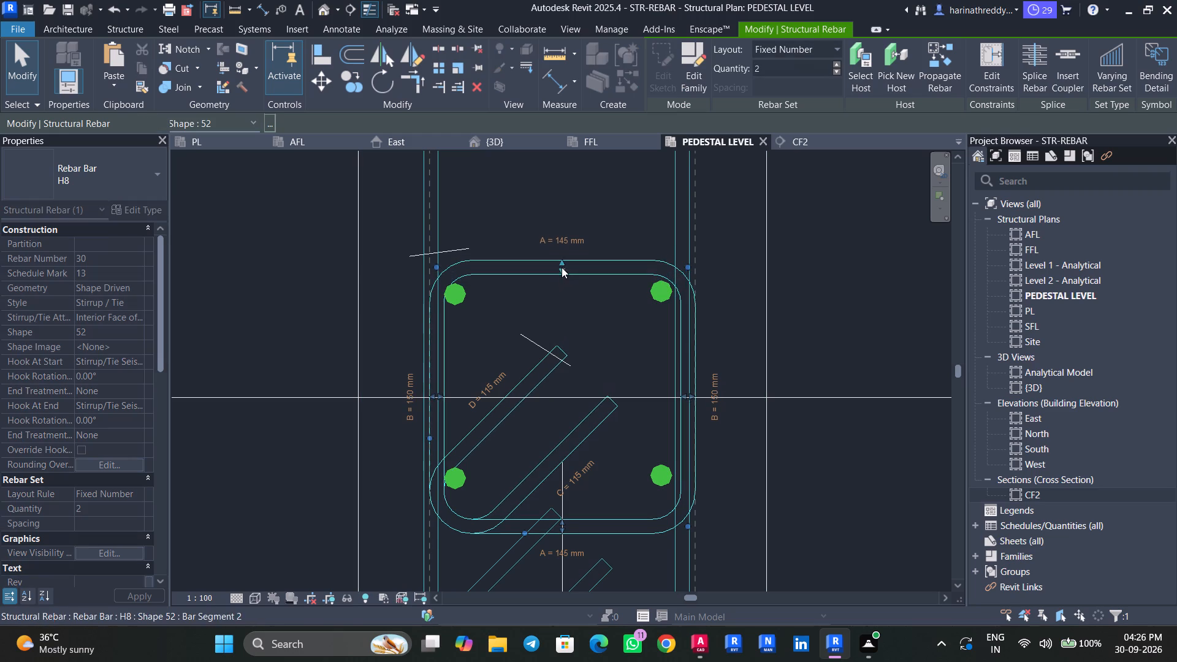
pyautogui.press('Escape')
pyautogui.press('Escape')
pyautogui.press('Escape')
# Raise the inner H8 tie's bottom edge closer to its lower H12 bars, making side length B 140 mm.
pyautogui.click(498, 523)
pyautogui.scroll(5, 555, 538)
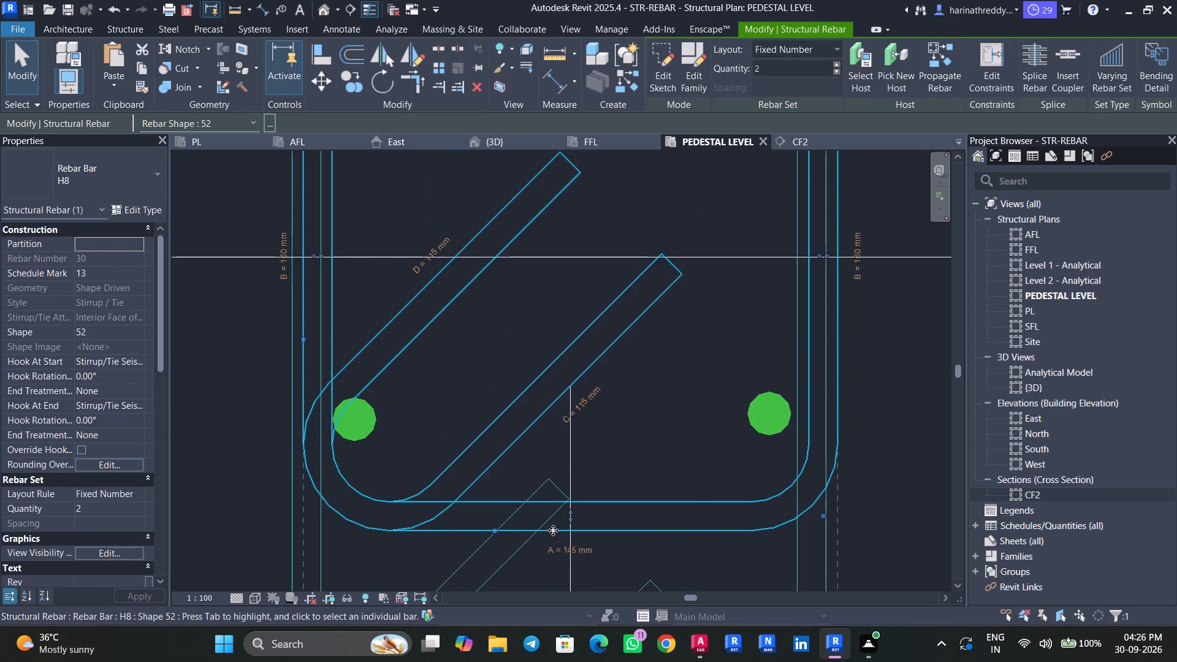
pyautogui.moveTo(568, 513); pyautogui.dragTo(565, 482)
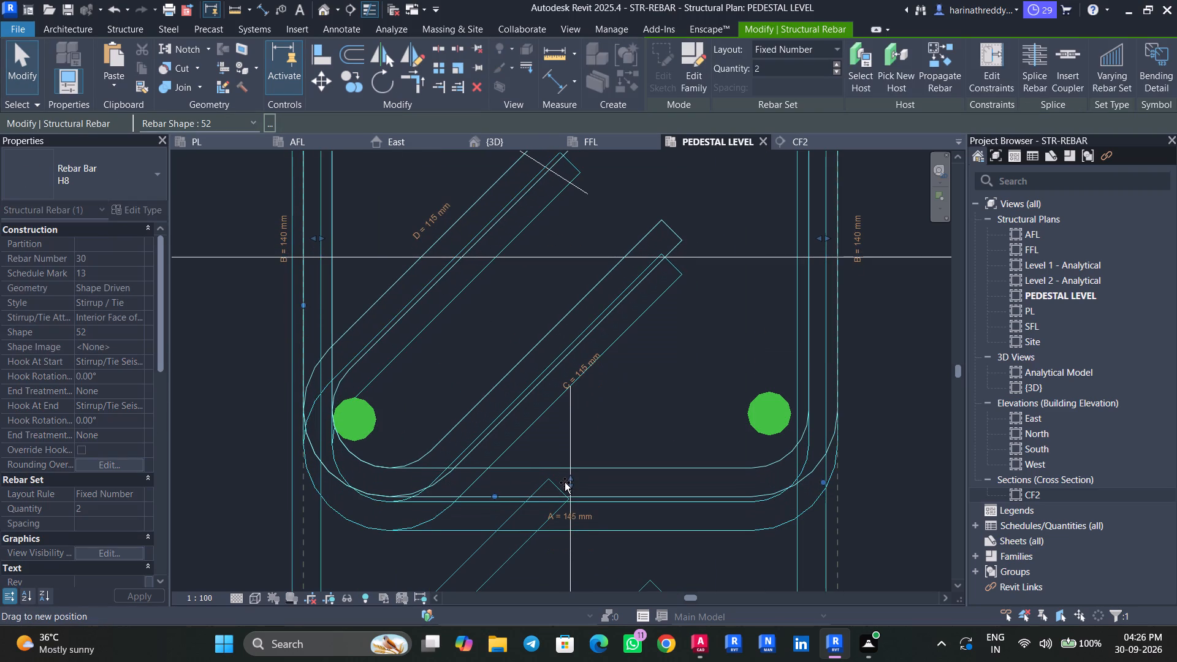
pyautogui.moveTo(565, 482); pyautogui.dragTo(565, 479)
pyautogui.press('Escape')
pyautogui.press('Escape')
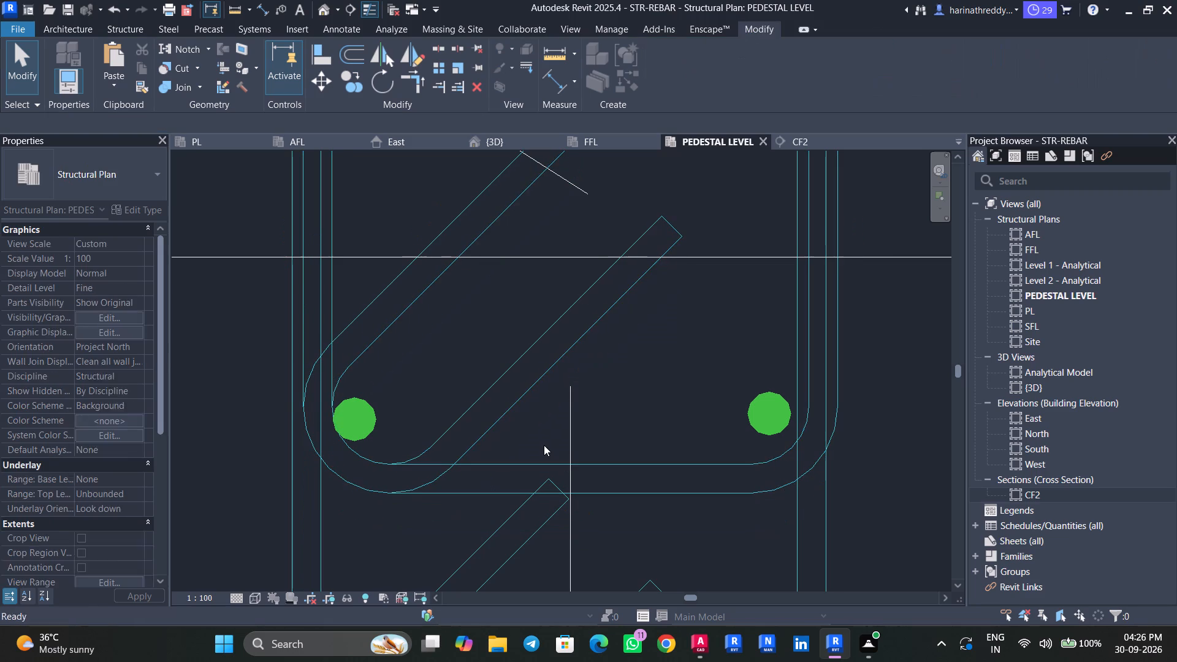
# Align the right-hand H12 bar set to the horizontal centreline of the left-hand H12 bar at the inner tie's lower corner.
pyautogui.write('AL')
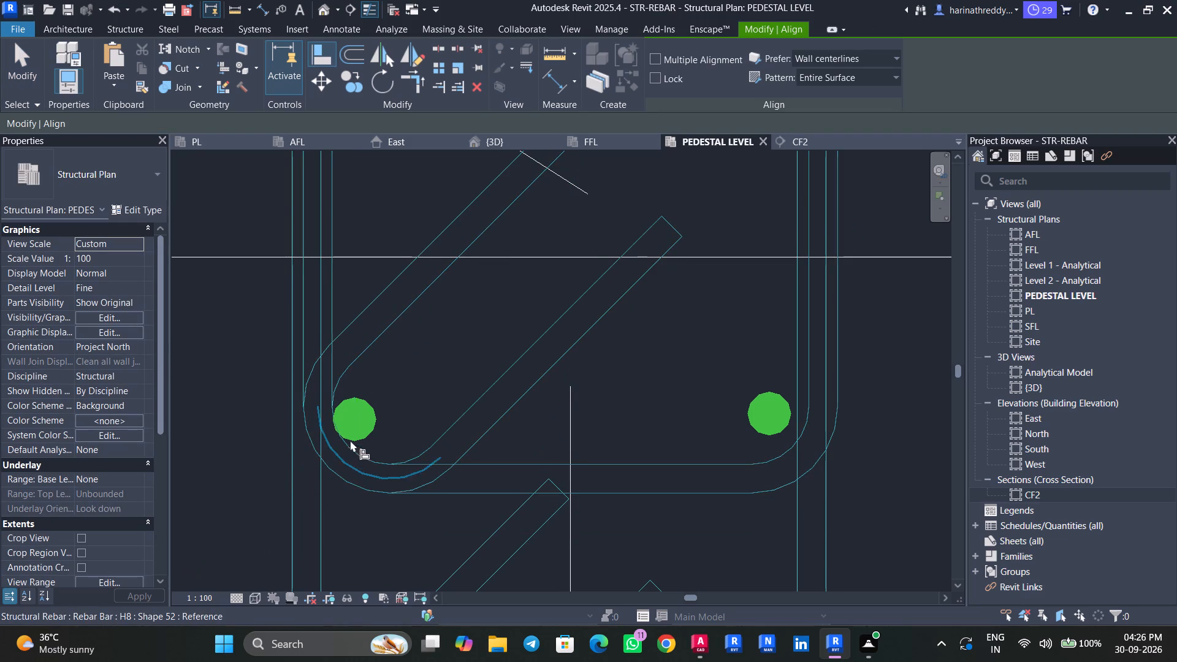
pyautogui.press('Tab')
pyautogui.press('Tab')
pyautogui.press('Tab')
pyautogui.press('Tab')
pyautogui.press('Tab')
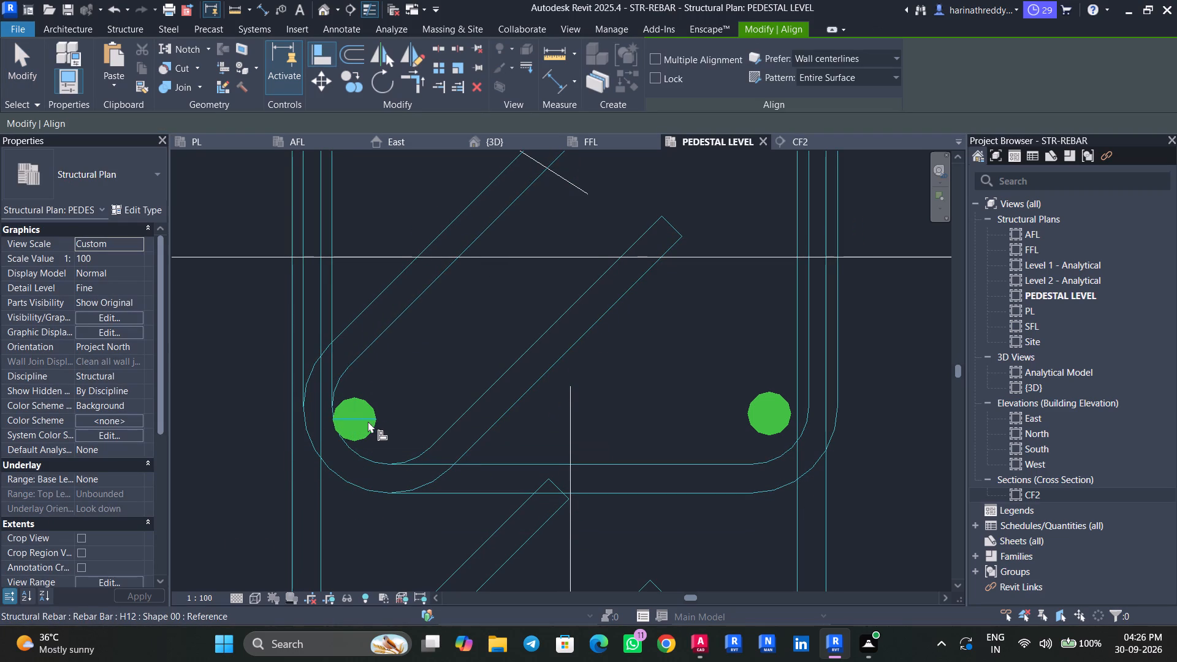
pyautogui.press('Tab')
pyautogui.press('Tab')
pyautogui.press('Tab')
pyautogui.scroll(5, 361, 422)
pyautogui.press('Tab')
pyautogui.press('Tab')
pyautogui.press('Tab')
pyautogui.press('Tab')
pyautogui.press('Tab')
pyautogui.press('Tab')
pyautogui.press('Tab')
pyautogui.press('Tab')
pyautogui.press('Tab')
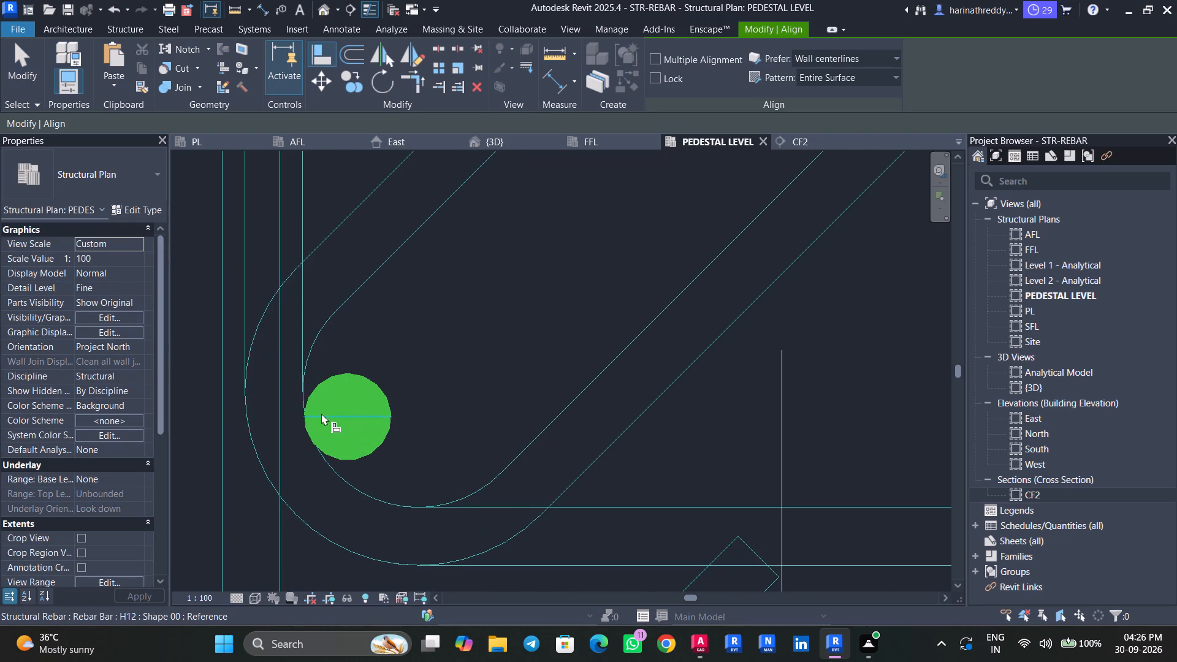
pyautogui.press('Tab')
pyautogui.press('Tab')
pyautogui.press('Tab')
pyautogui.press('Tab')
pyautogui.press('Tab')
pyautogui.press('Tab')
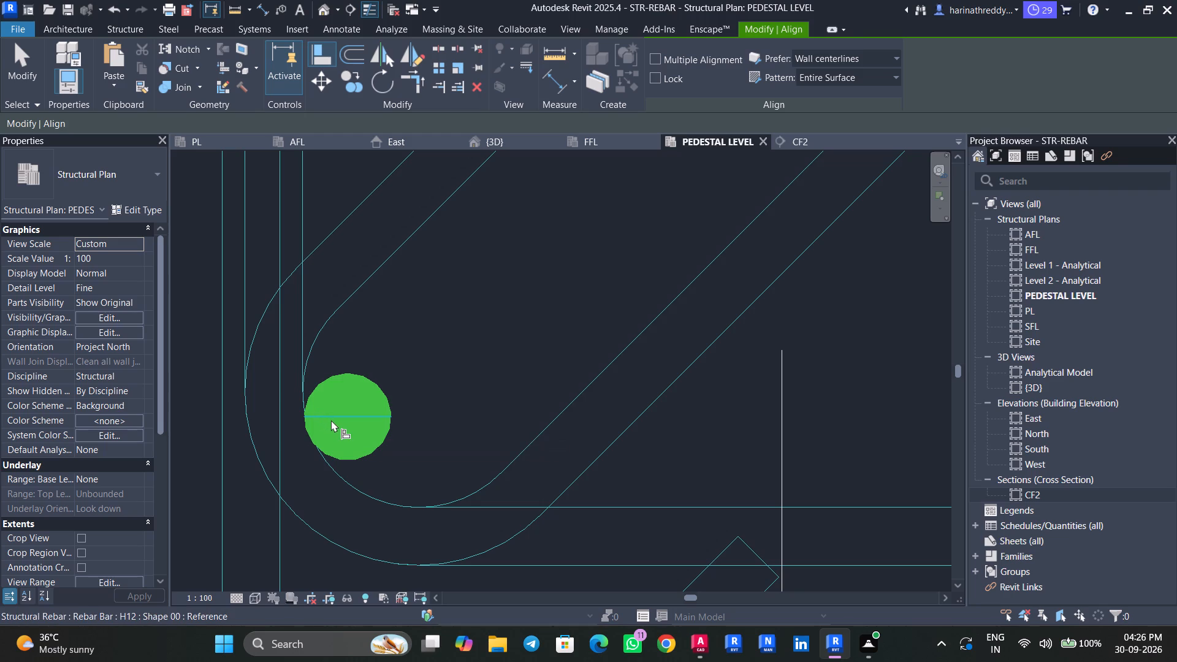
pyautogui.click(331, 420)
pyautogui.moveTo(570, 406); pyautogui.dragTo(203, 401, button='middle')
pyautogui.scroll(-4, 509, 414)
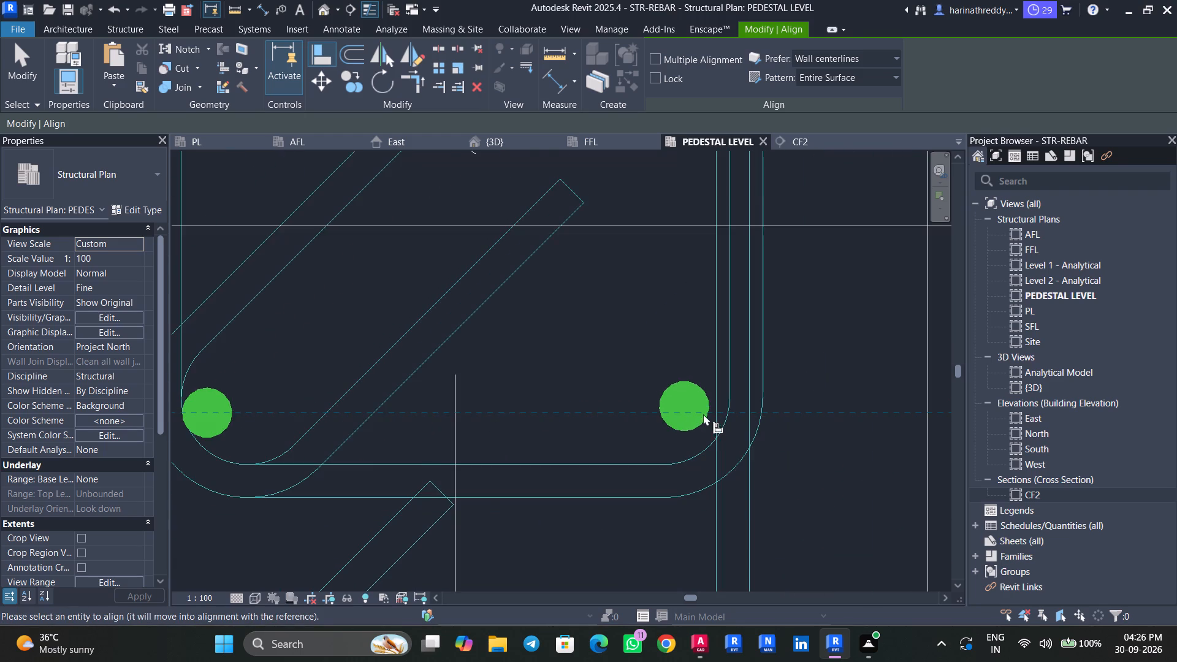
pyautogui.scroll(4, 688, 407)
pyautogui.press('Tab')
pyautogui.press('Tab')
pyautogui.press('Tab')
pyautogui.press('Tab')
pyautogui.press('Tab')
pyautogui.scroll(5, 677, 400)
pyautogui.press('Tab')
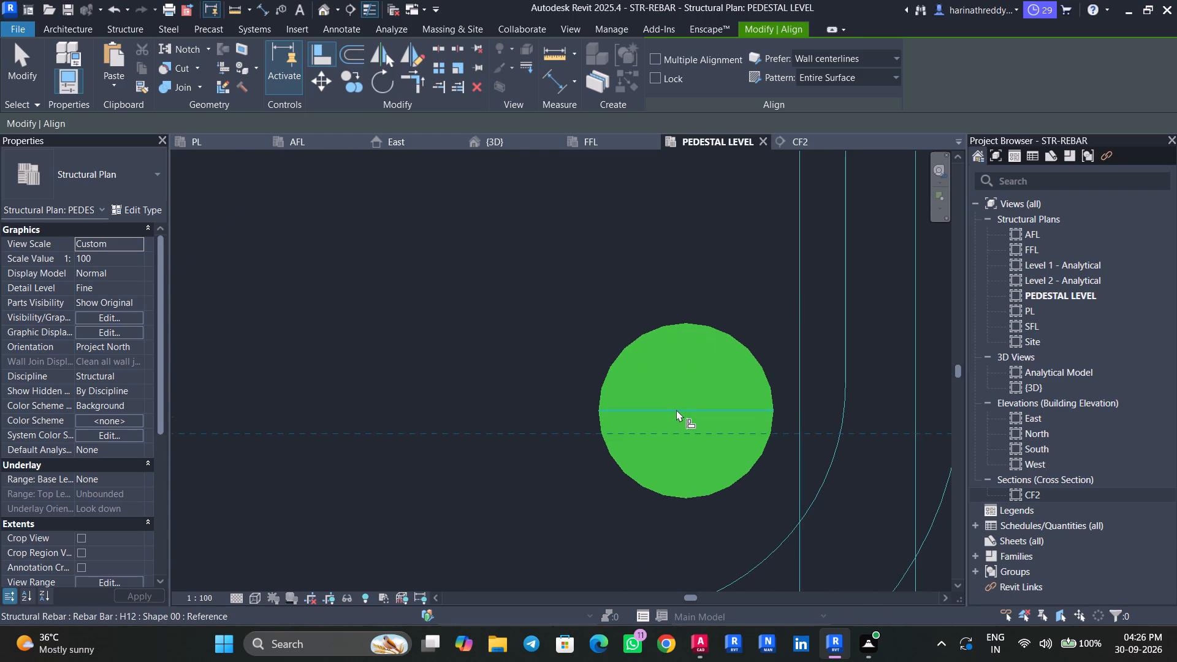
pyautogui.click(676, 409)
pyautogui.scroll(-14, 649, 416)
pyautogui.scroll(1, 649, 416)
pyautogui.scroll(-1, 649, 416)
pyautogui.scroll(1, 649, 416)
pyautogui.press('Escape')
pyautogui.press('Escape')
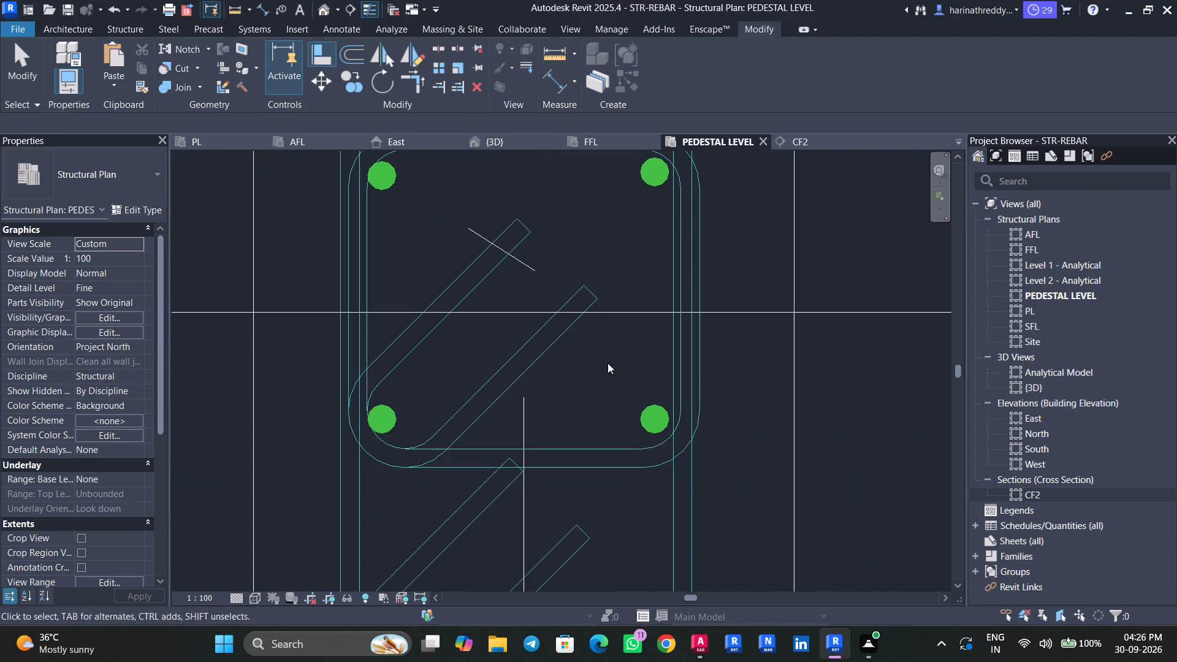
pyautogui.press('Escape')
pyautogui.press('Escape')
# Raise the inner H8 tie's bottom edge slightly towards its lower H12 bars, making side length B 135 mm.
pyautogui.moveTo(594, 305); pyautogui.dragTo(619, 438, button='middle')
pyautogui.scroll(-3, 641, 394)
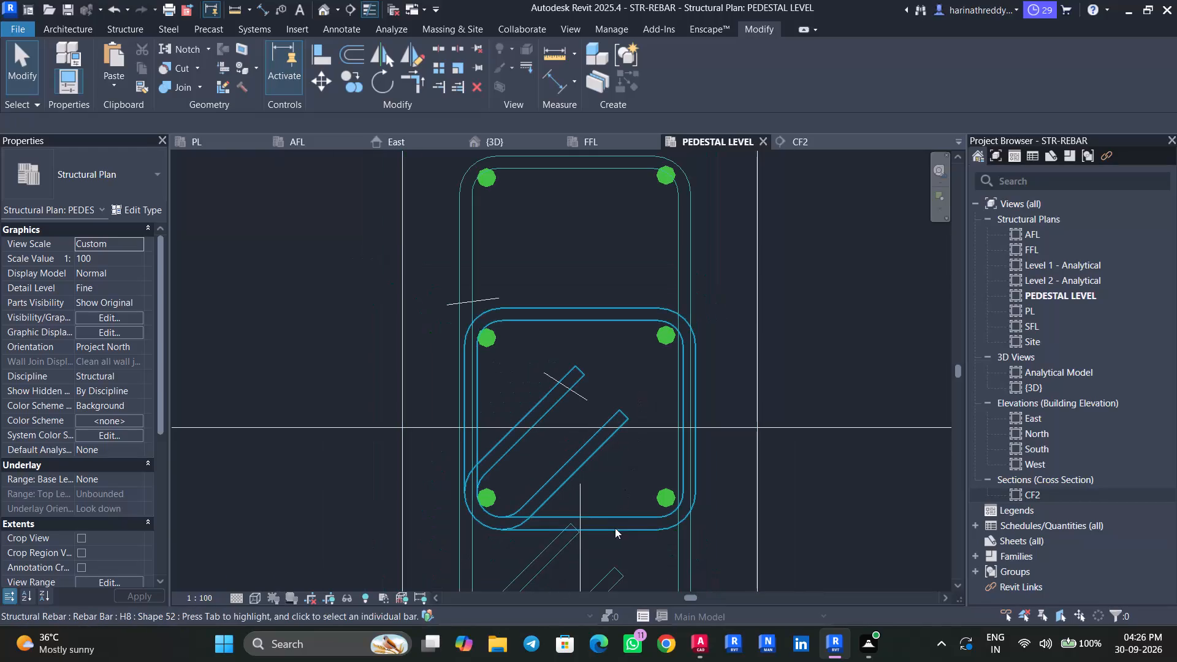
pyautogui.click(639, 514)
pyautogui.scroll(1, 593, 519)
pyautogui.scroll(-1, 593, 519)
pyautogui.scroll(2, 593, 519)
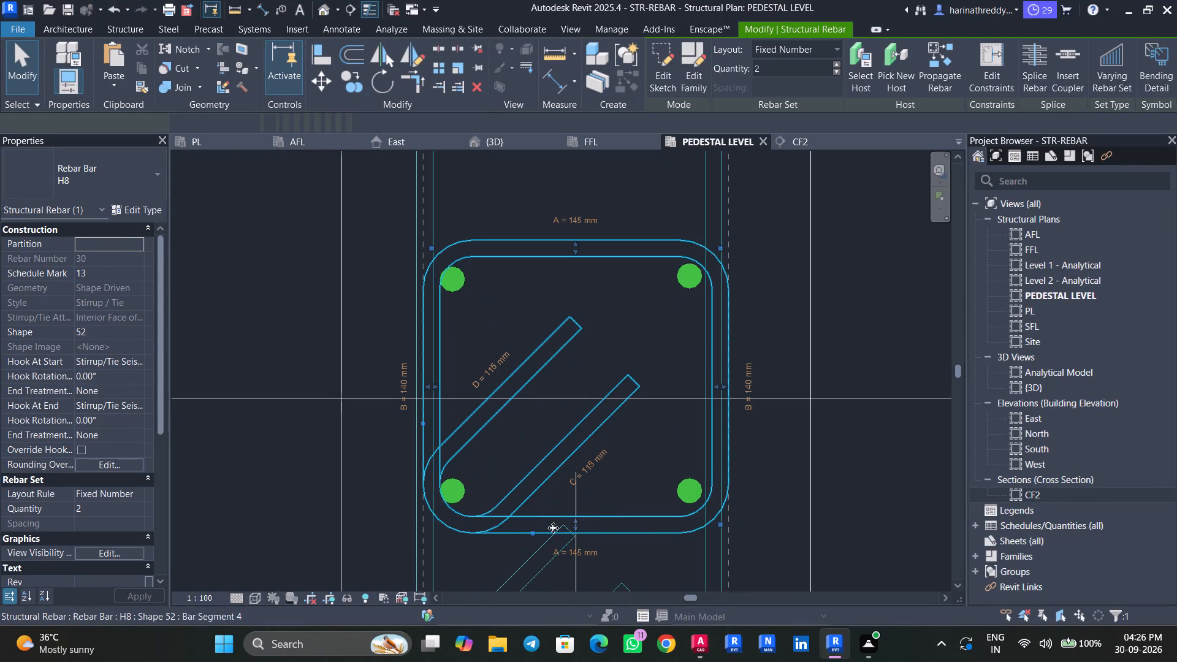
pyautogui.scroll(4, 568, 525)
pyautogui.click(579, 519)
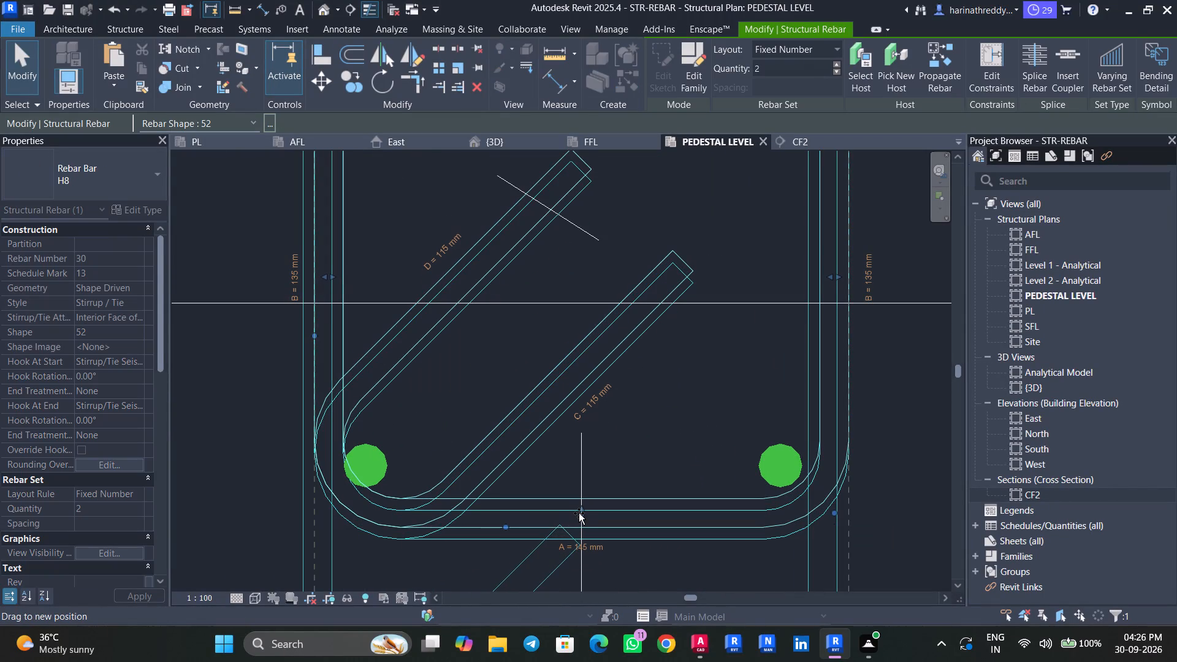
pyautogui.press('Escape')
pyautogui.press('Escape')
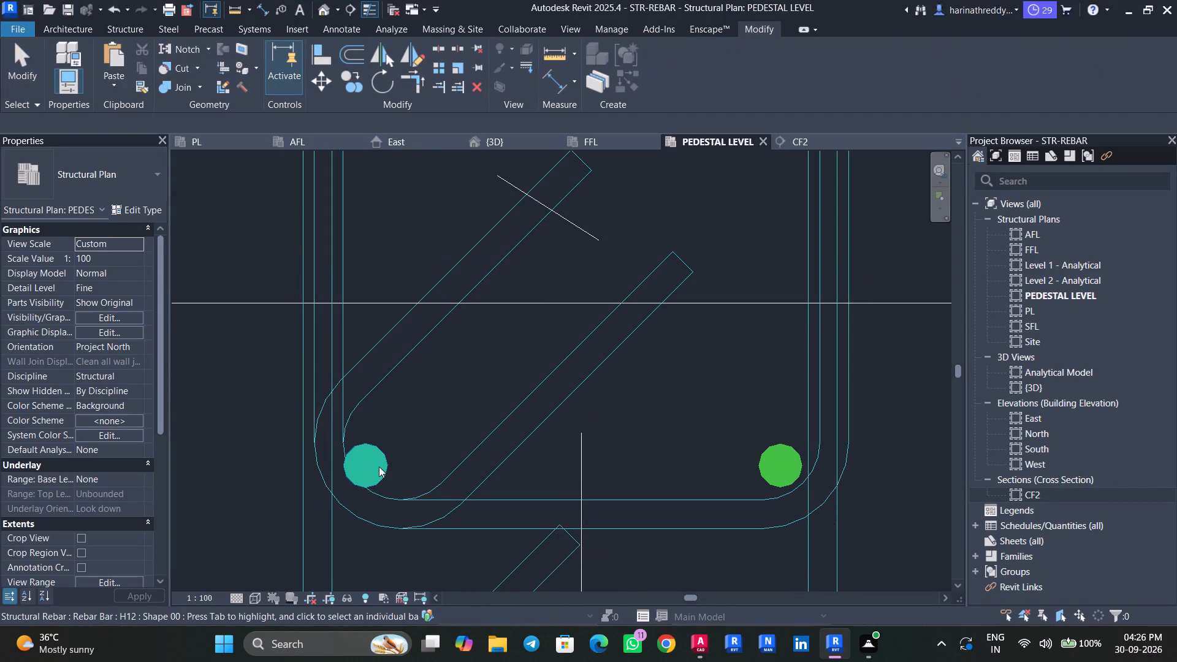
# Shift the inner H8 tie's right edge inward so it lines up with the outer H8 tie's right edge.
pyautogui.scroll(-2, 516, 403)
pyautogui.scroll(1, 516, 406)
pyautogui.scroll(-6, 516, 406)
pyautogui.moveTo(519, 403); pyautogui.dragTo(528, 446, button='middle')
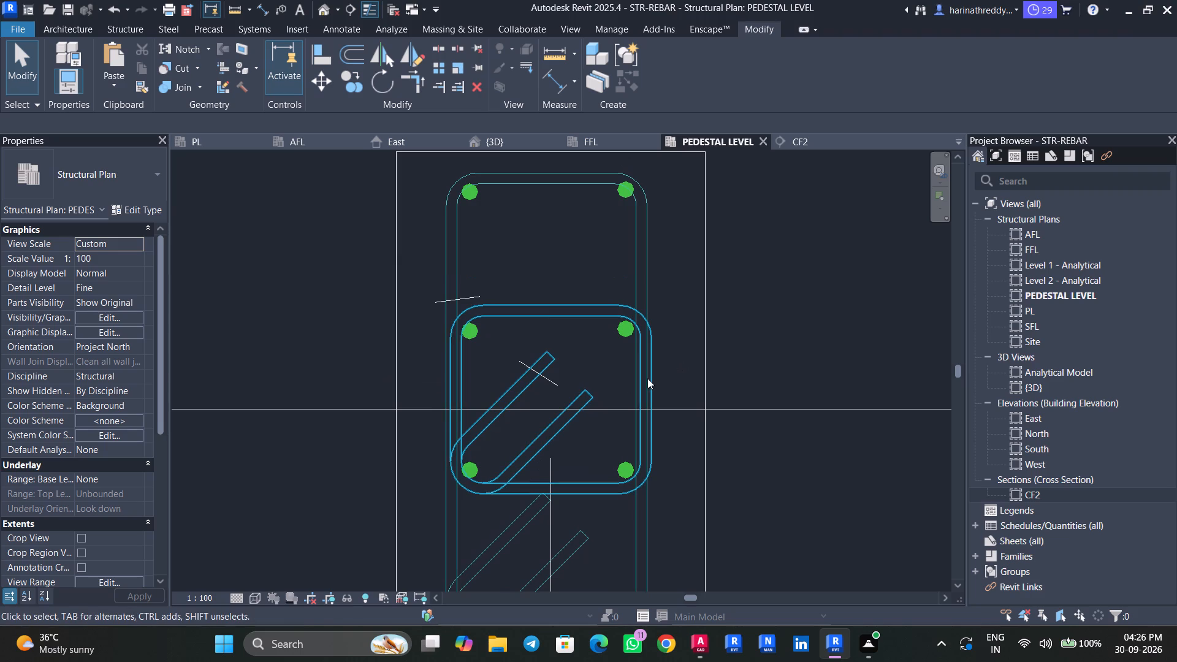
pyautogui.click(647, 378)
pyautogui.scroll(2, 652, 387)
pyautogui.scroll(-1, 652, 387)
pyautogui.scroll(8, 652, 387)
pyautogui.moveTo(630, 411); pyautogui.dragTo(627, 411)
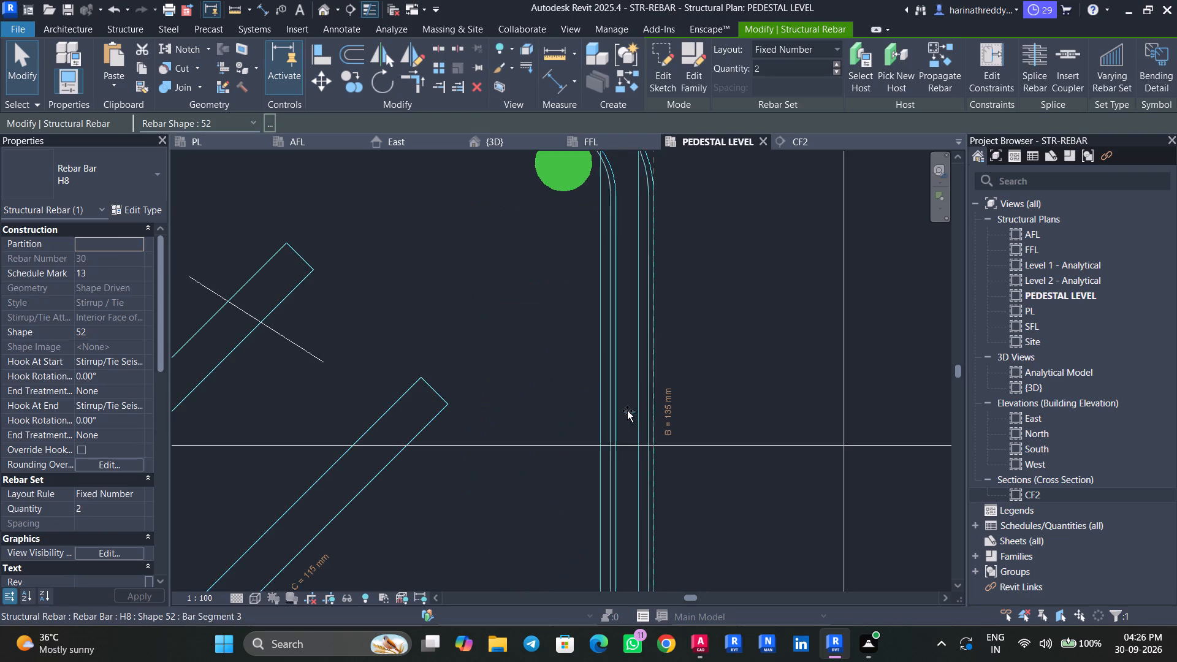
pyautogui.moveTo(627, 411); pyautogui.dragTo(621, 411)
pyautogui.press('Escape')
pyautogui.press('Escape')
# Shift the outer H8 tie's left edge inward to line up with the inner tie, making side length A 145 mm.
pyautogui.scroll(-1, 559, 426)
pyautogui.scroll(1, 559, 426)
pyautogui.scroll(-5, 559, 426)
pyautogui.moveTo(494, 443); pyautogui.dragTo(533, 446, button='middle')
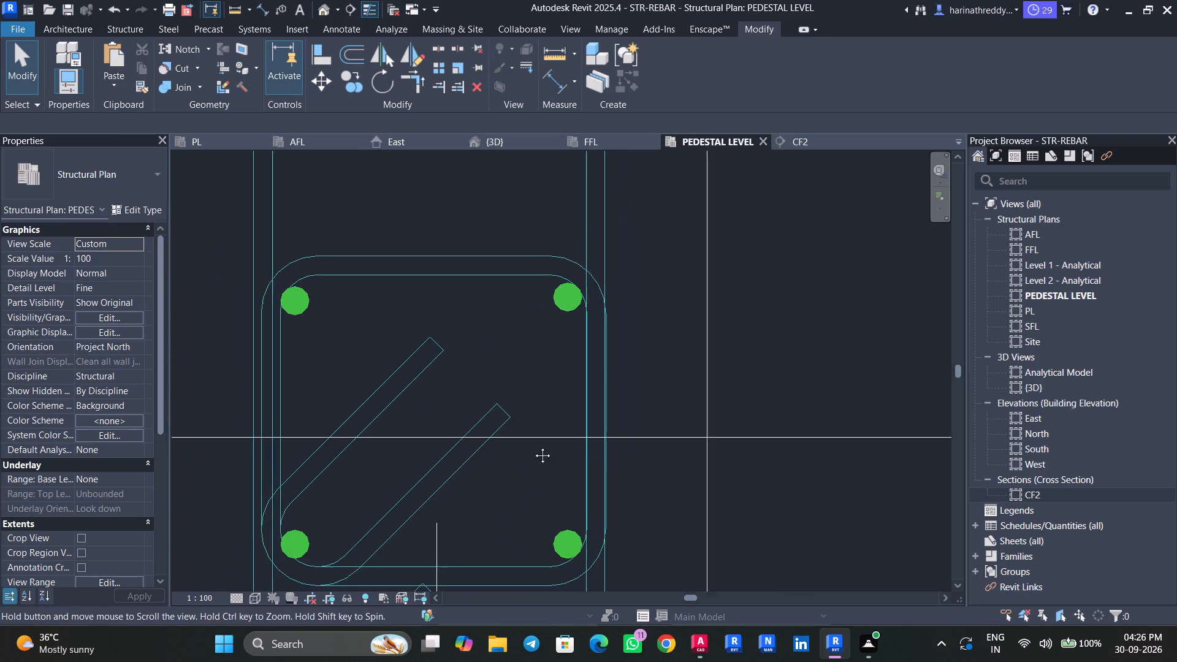
pyautogui.moveTo(533, 446); pyautogui.dragTo(649, 441, button='middle')
pyautogui.click(415, 422)
pyautogui.press('Escape')
pyautogui.press('Escape')
pyautogui.click(429, 400)
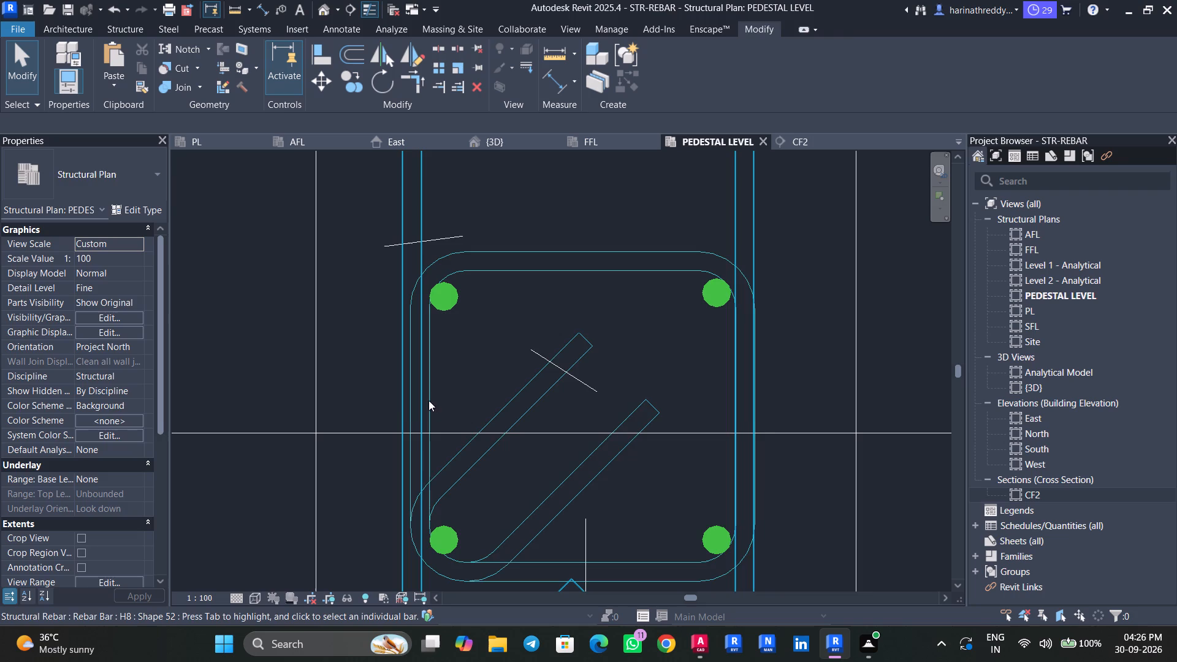
pyautogui.scroll(1, 392, 419)
pyautogui.scroll(-1, 392, 419)
pyautogui.scroll(5, 392, 419)
pyautogui.moveTo(422, 431); pyautogui.dragTo(408, 428)
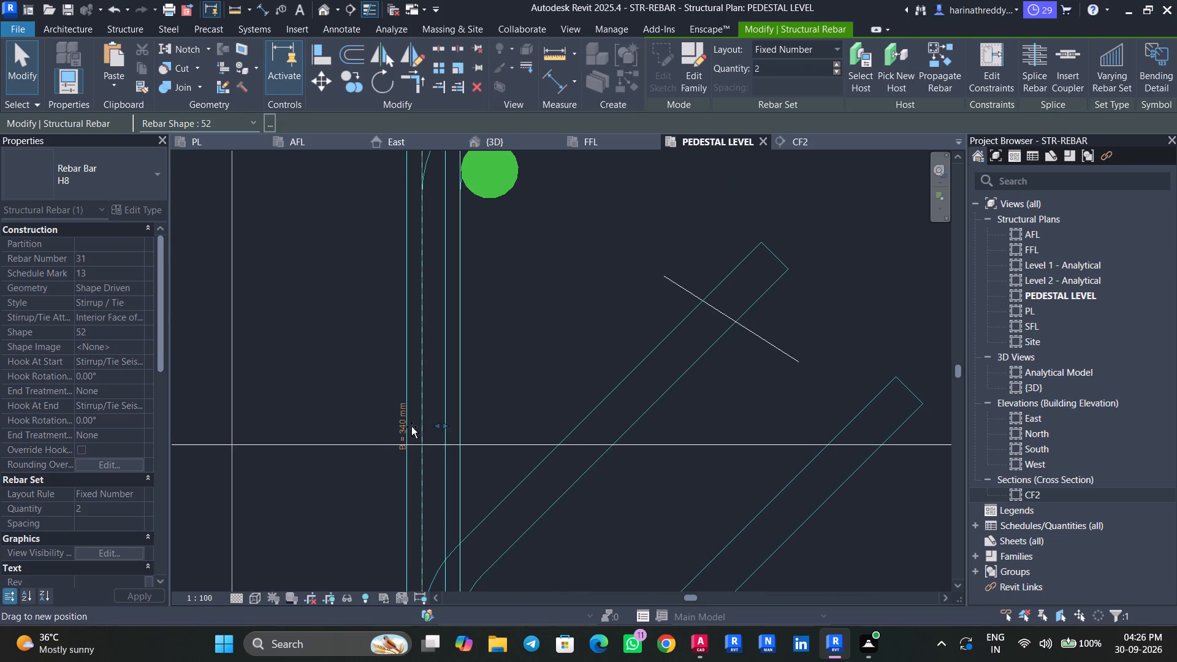
pyautogui.moveTo(432, 429); pyautogui.dragTo(424, 428)
pyautogui.press('Escape')
pyautogui.press('Escape')
# Save the STR-REBAR project with the adjusted ties.
pyautogui.scroll(-8, 519, 406)
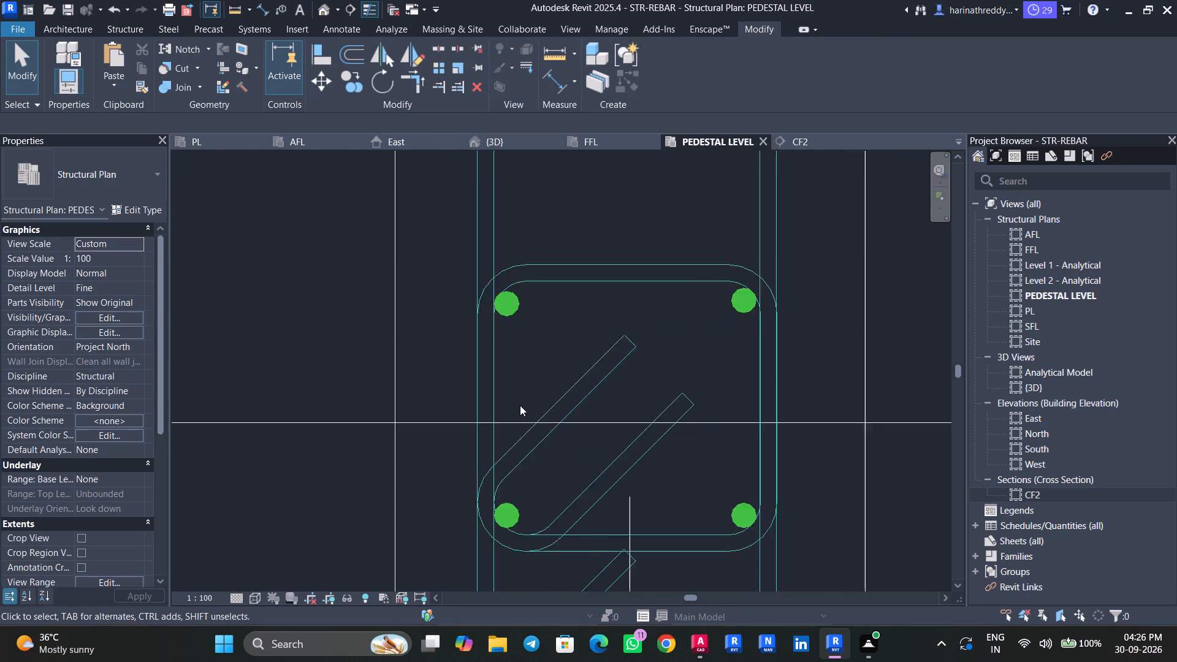
pyautogui.scroll(-3, 520, 405)
pyautogui.scroll(-4, 734, 389)
pyautogui.moveTo(767, 399); pyautogui.dragTo(749, 378, button='middle')
pyautogui.moveTo(787, 446); pyautogui.dragTo(743, 422, button='middle')
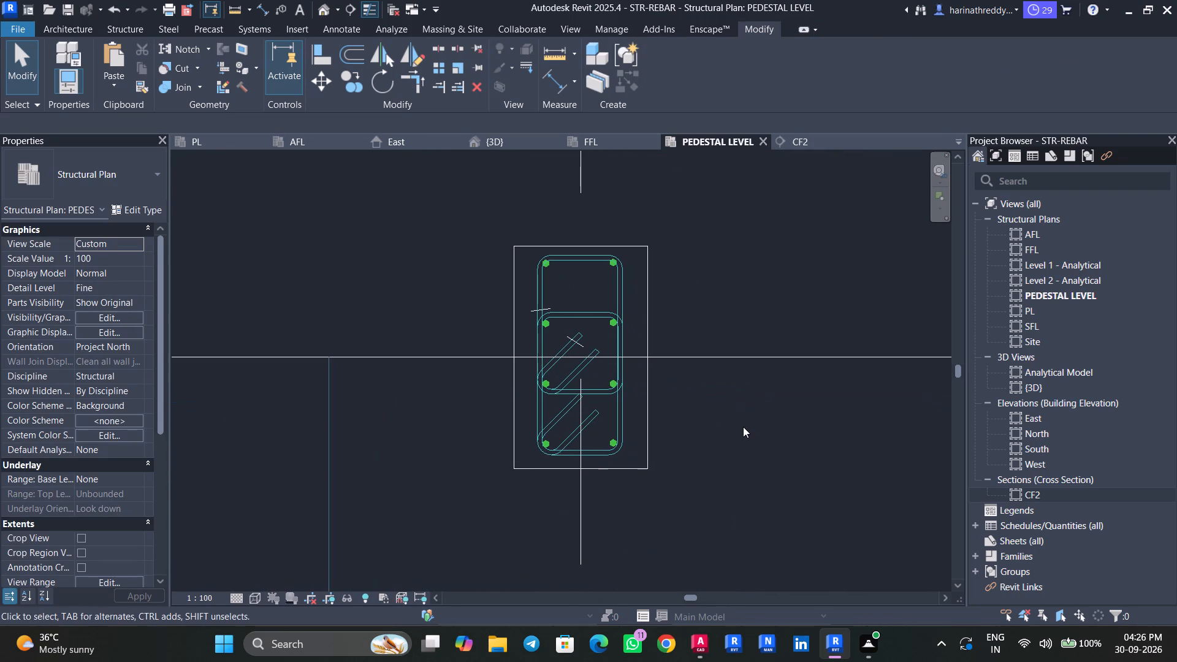
pyautogui.hotkey('ctrl', 's')
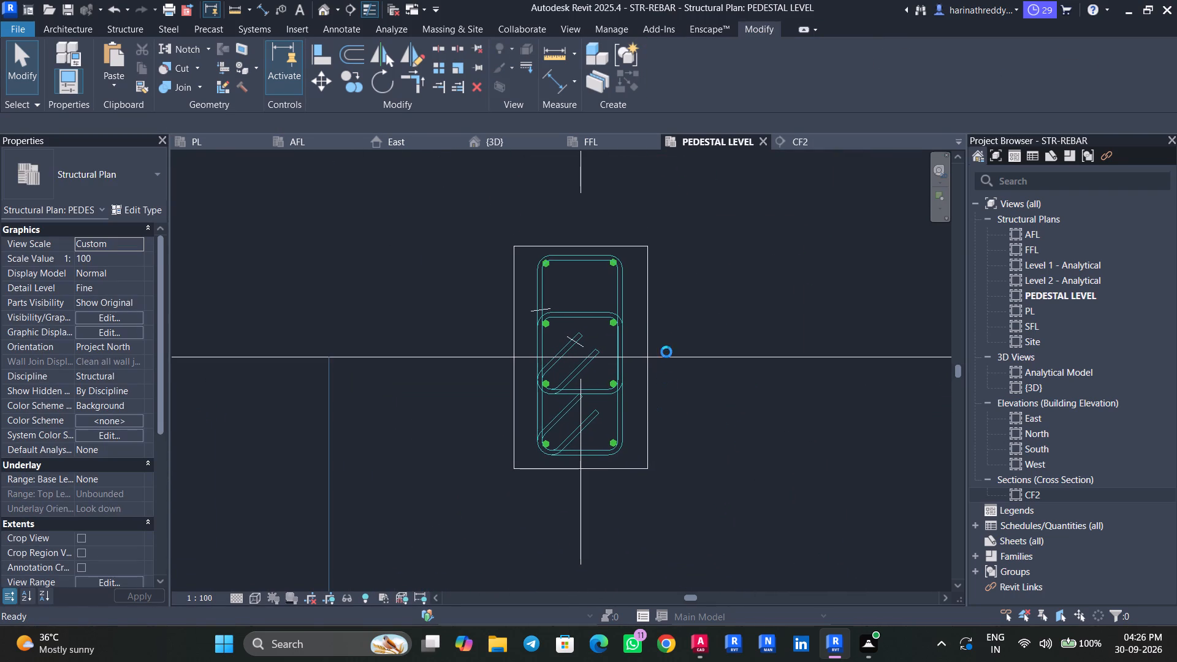
# Select all matching H8 rebar instances and set them to show unobscured in the {3D} view.
pyautogui.click(621, 341)
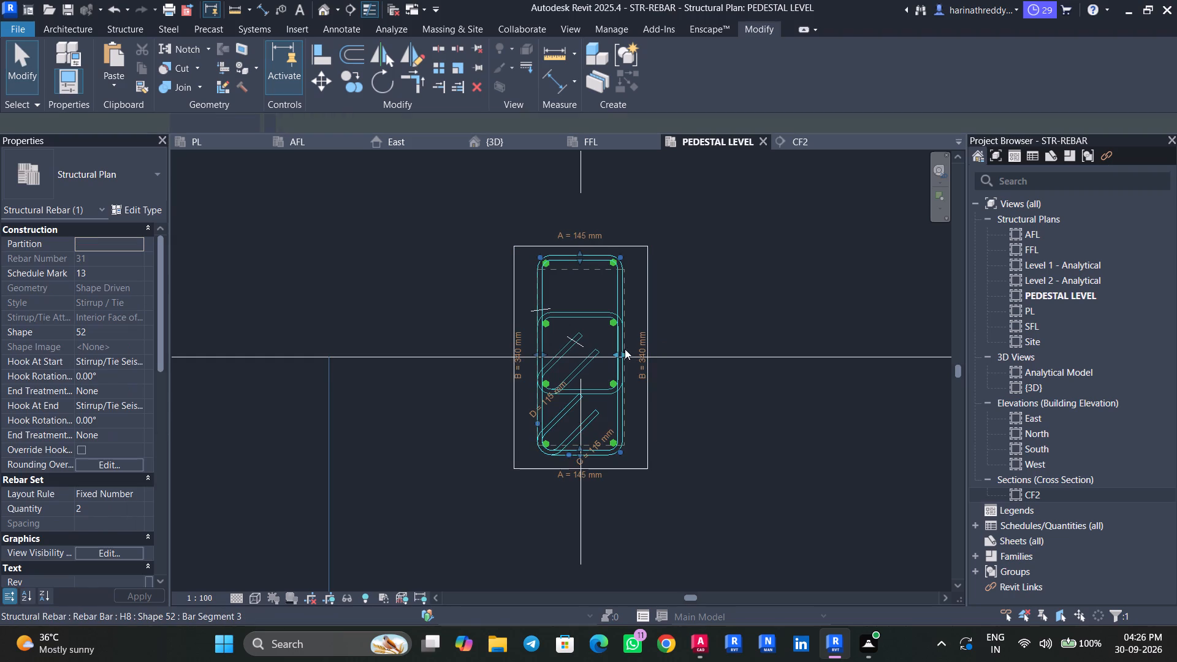
pyautogui.click(617, 341)
pyautogui.press('s')
pyautogui.press('a')
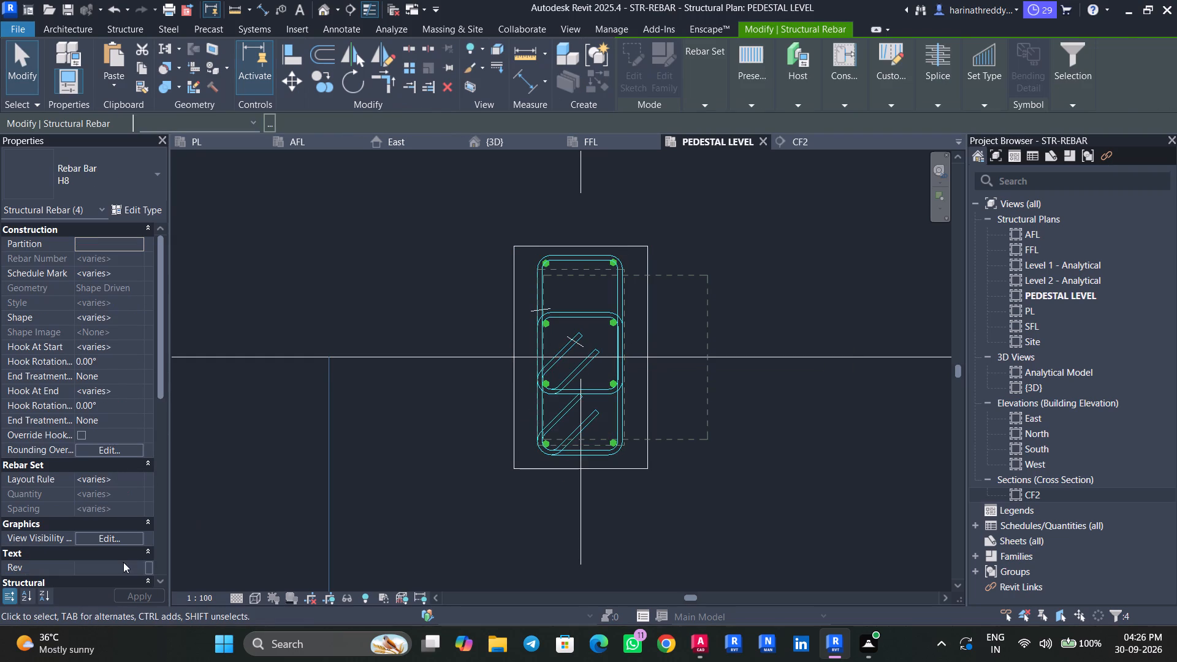
pyautogui.click(126, 541)
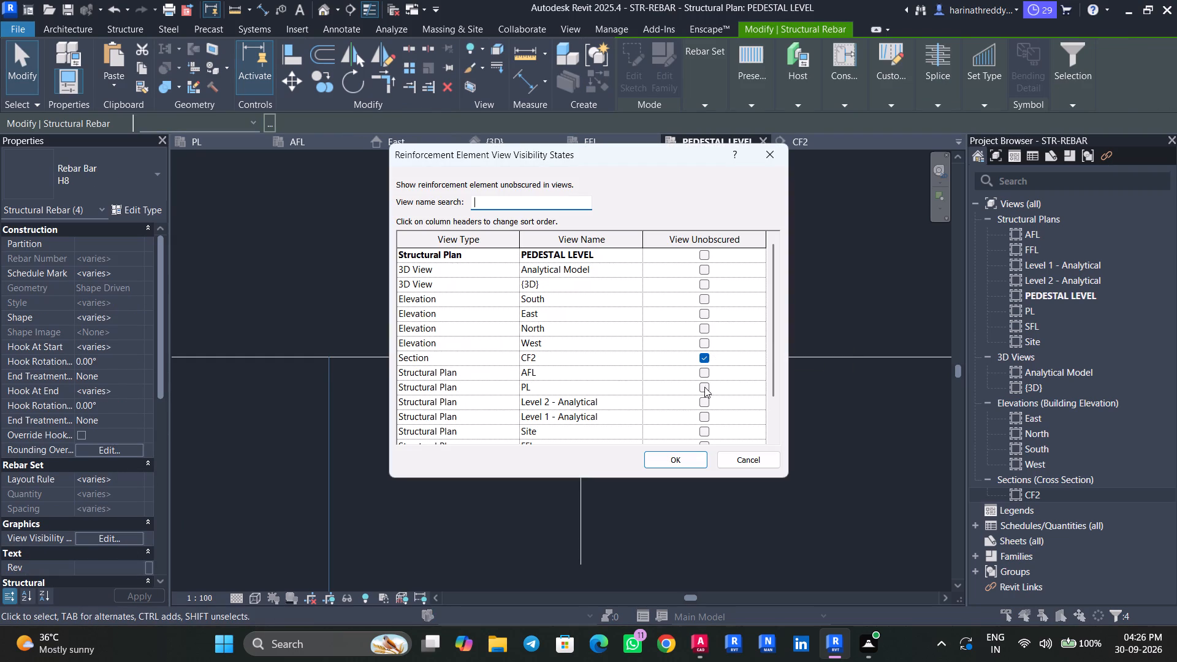
pyautogui.click(707, 280)
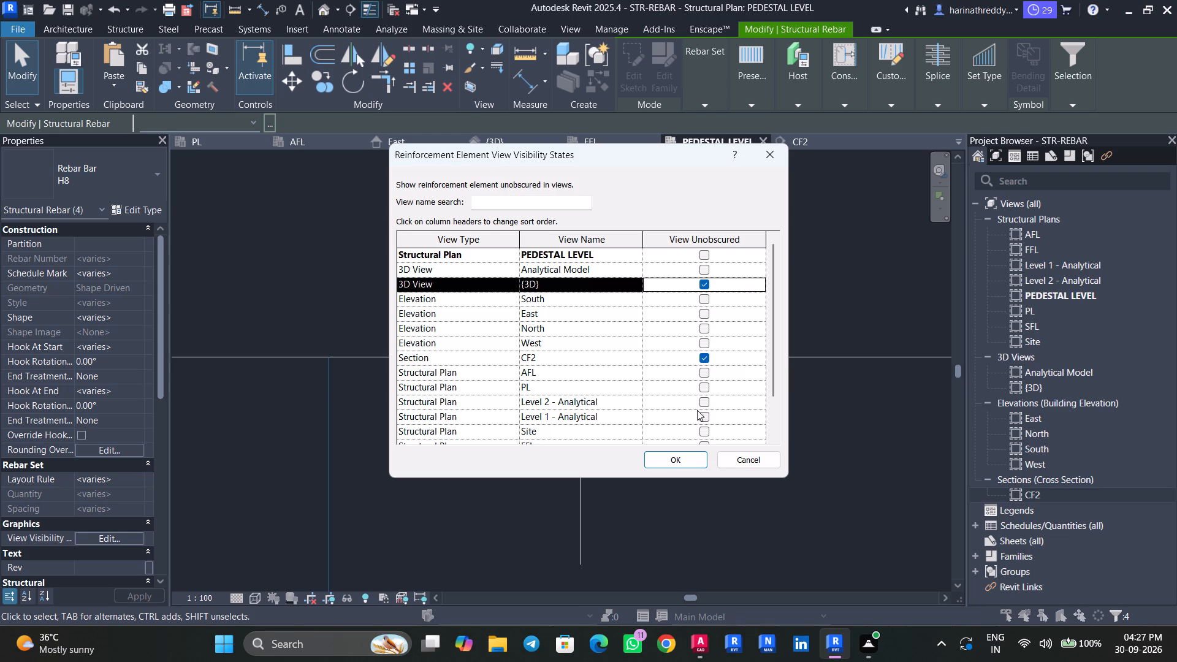
pyautogui.click(684, 458)
pyautogui.press('Escape')
pyautogui.press('Escape')
pyautogui.press('Escape')
# Check the view visibility states of the column's left-hand H12 bar set.
pyautogui.scroll(9, 546, 330)
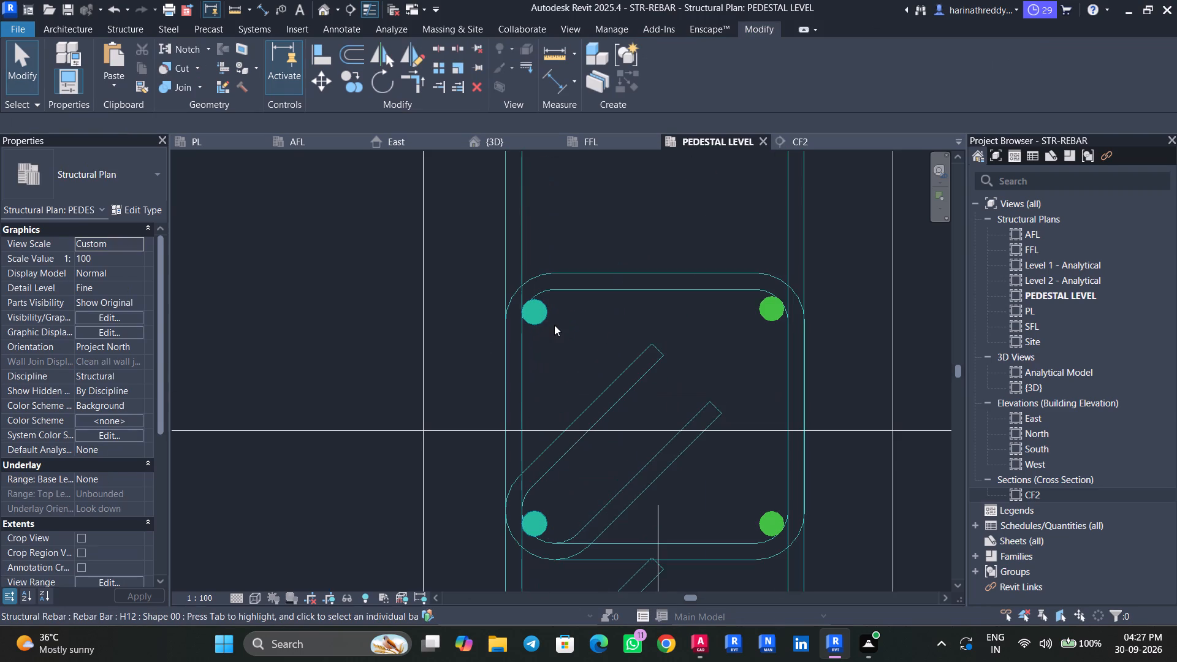
pyautogui.press('Tab')
pyautogui.click(544, 318)
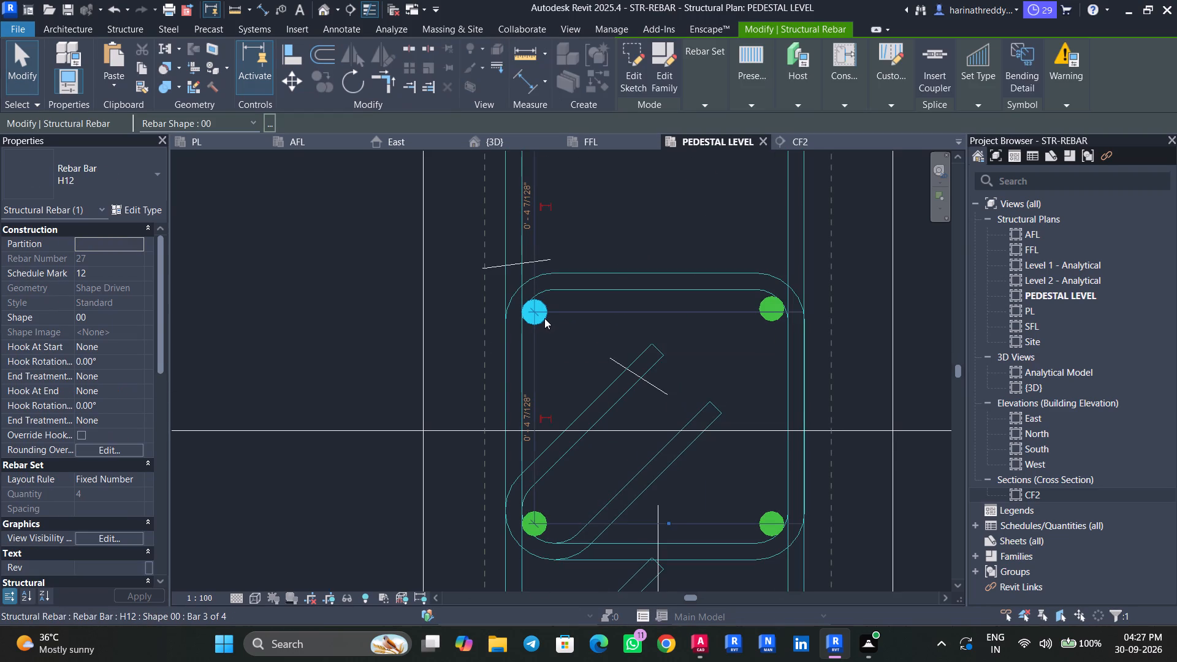
pyautogui.write('SA')
pyautogui.scroll(-7, 548, 512)
pyautogui.press('s')
pyautogui.press('a')
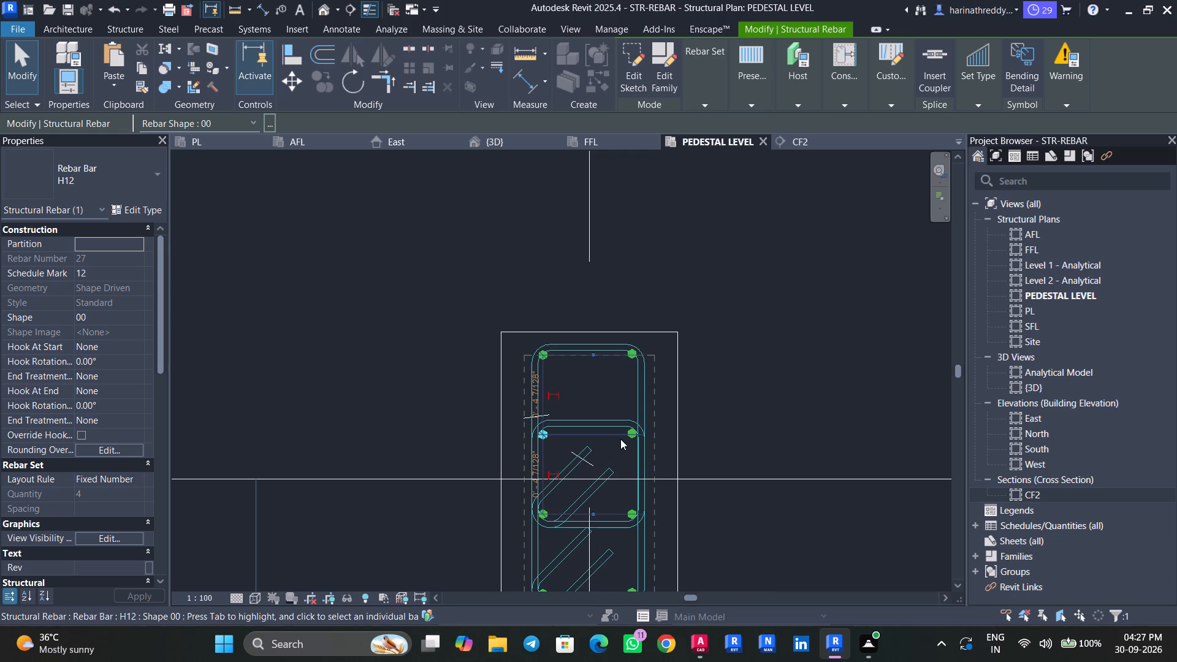
pyautogui.keyDown('ctrl'); pyautogui.click(628, 434); pyautogui.keyUp('ctrl')
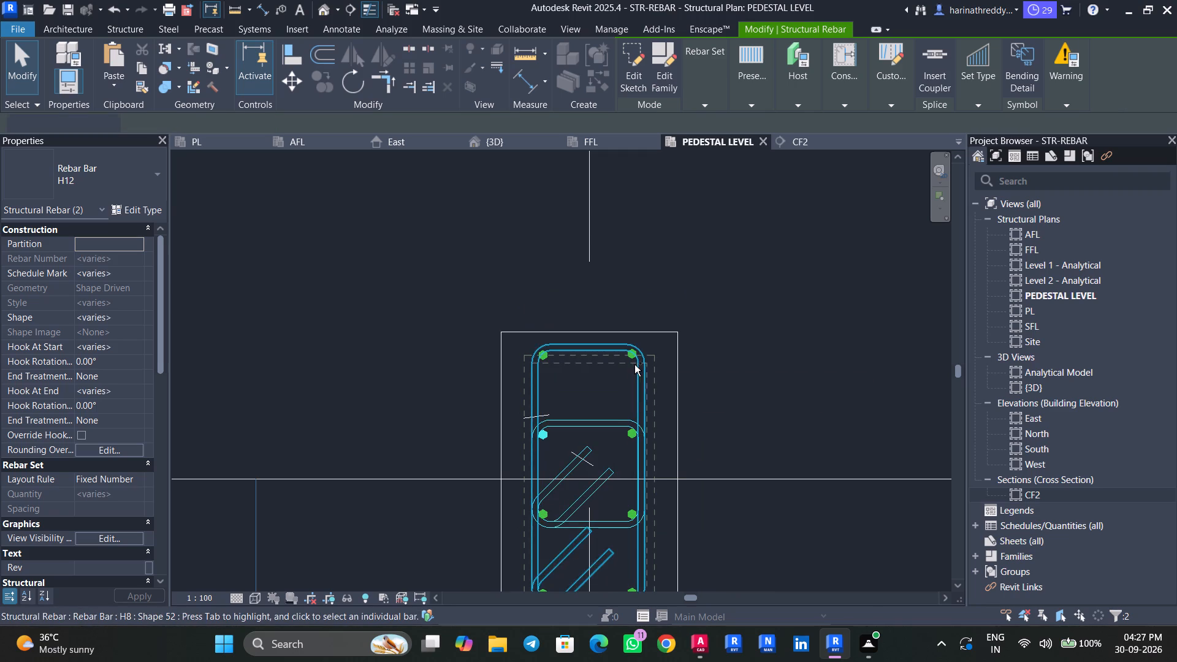
pyautogui.press('Escape')
pyautogui.scroll(4, 540, 437)
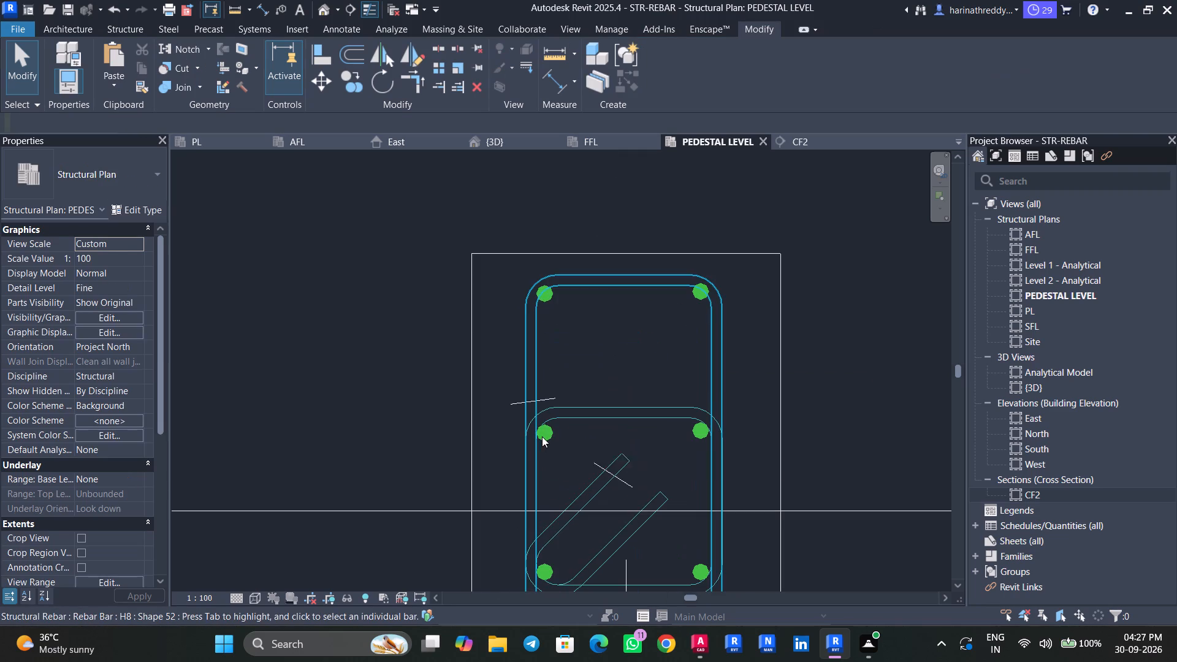
pyautogui.press('Tab')
pyautogui.click(547, 438)
pyautogui.press('s')
pyautogui.press('a')
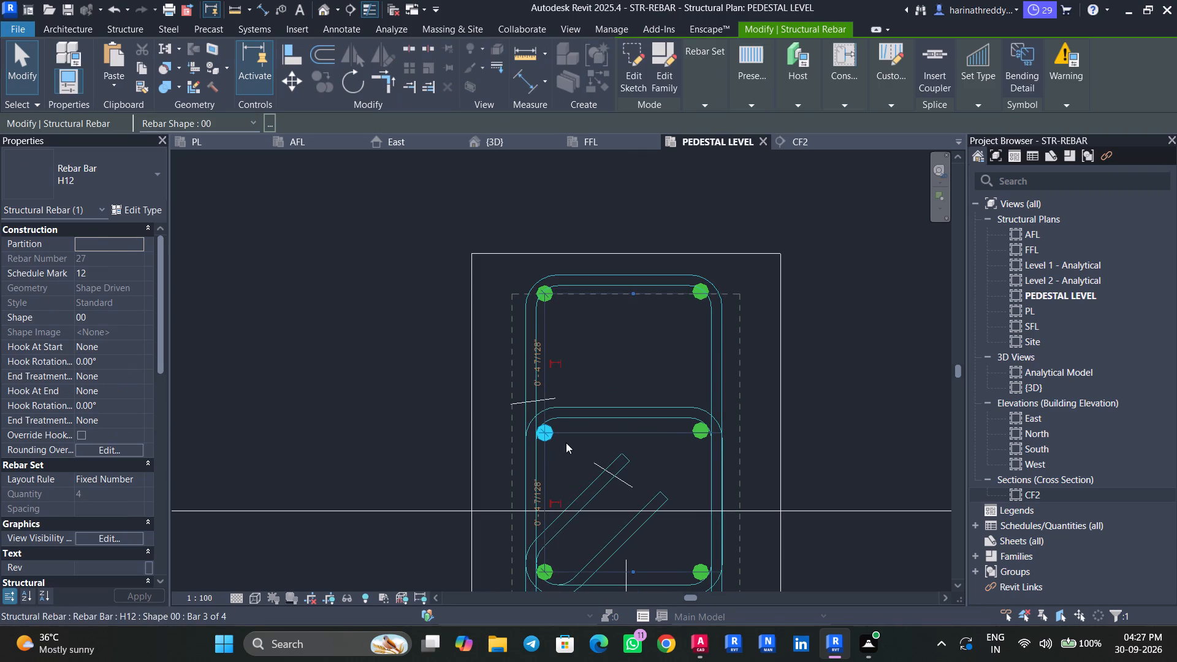
pyautogui.click(138, 539)
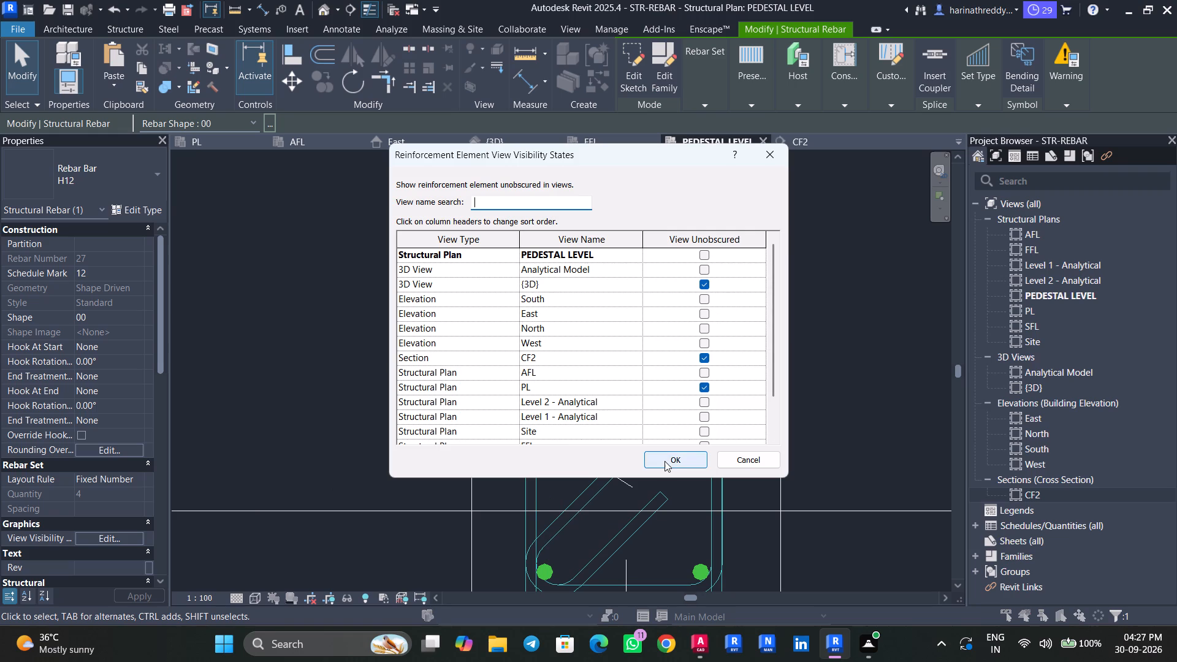
pyautogui.click(665, 461)
pyautogui.press('Escape')
pyautogui.press('Escape')
pyautogui.press('Escape')
# Open the {3D} view and then section CF2 to examine the column's bars and ties over its height.
pyautogui.click(508, 142)
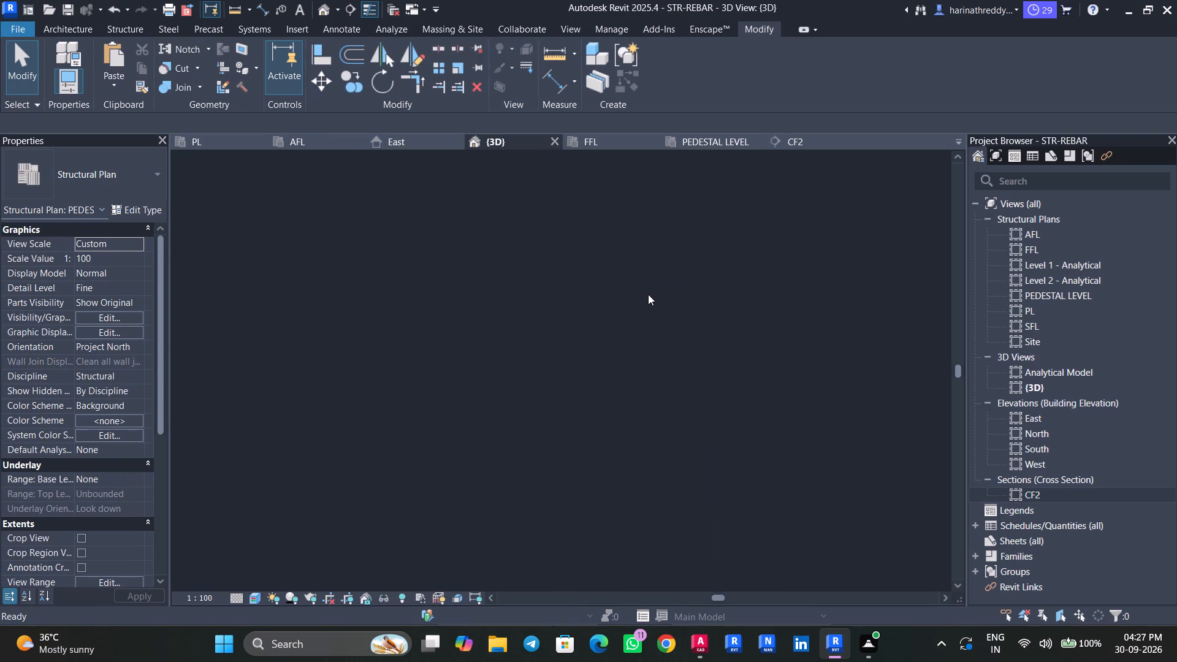
pyautogui.keyDown('shift'); pyautogui.moveTo(774, 419); pyautogui.dragTo(782, 428, button='middle'); pyautogui.keyUp('shift')
pyautogui.scroll(-7, 779, 428)
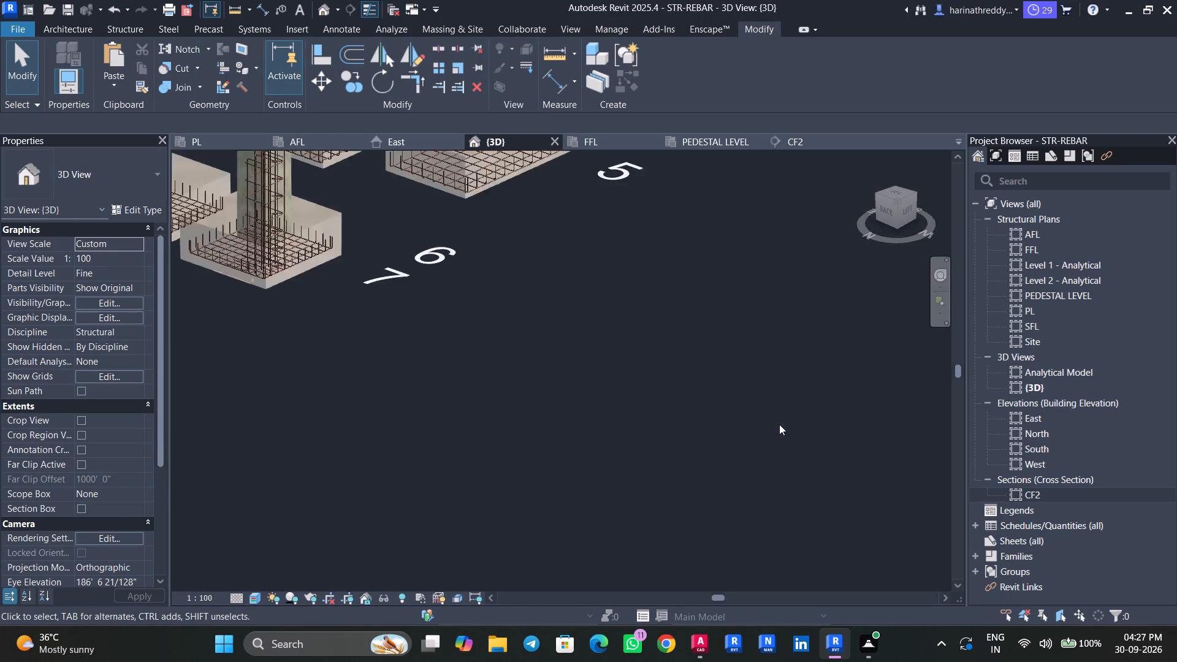
pyautogui.scroll(-2, 779, 424)
pyautogui.doubleClick(1049, 495)
pyautogui.scroll(-4, 700, 451)
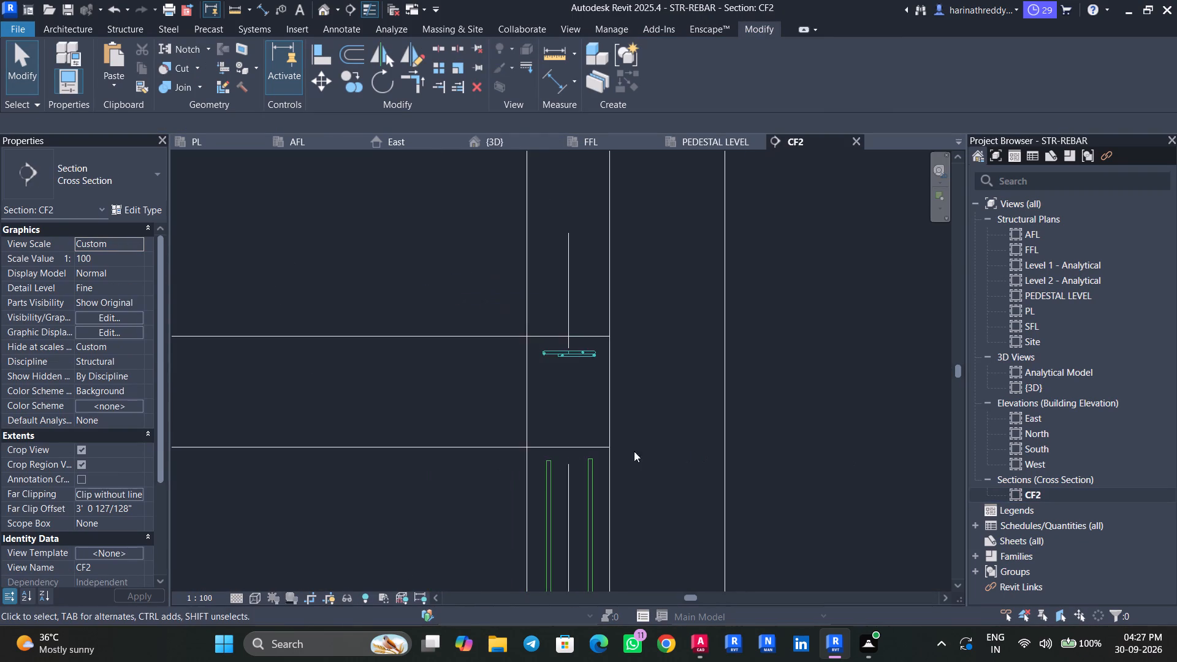
pyautogui.moveTo(634, 451); pyautogui.dragTo(644, 270, button='middle')
pyautogui.press('Escape')
pyautogui.press('Escape')
pyautogui.scroll(-6, 650, 271)
pyautogui.moveTo(653, 282); pyautogui.dragTo(655, 261, button='middle')
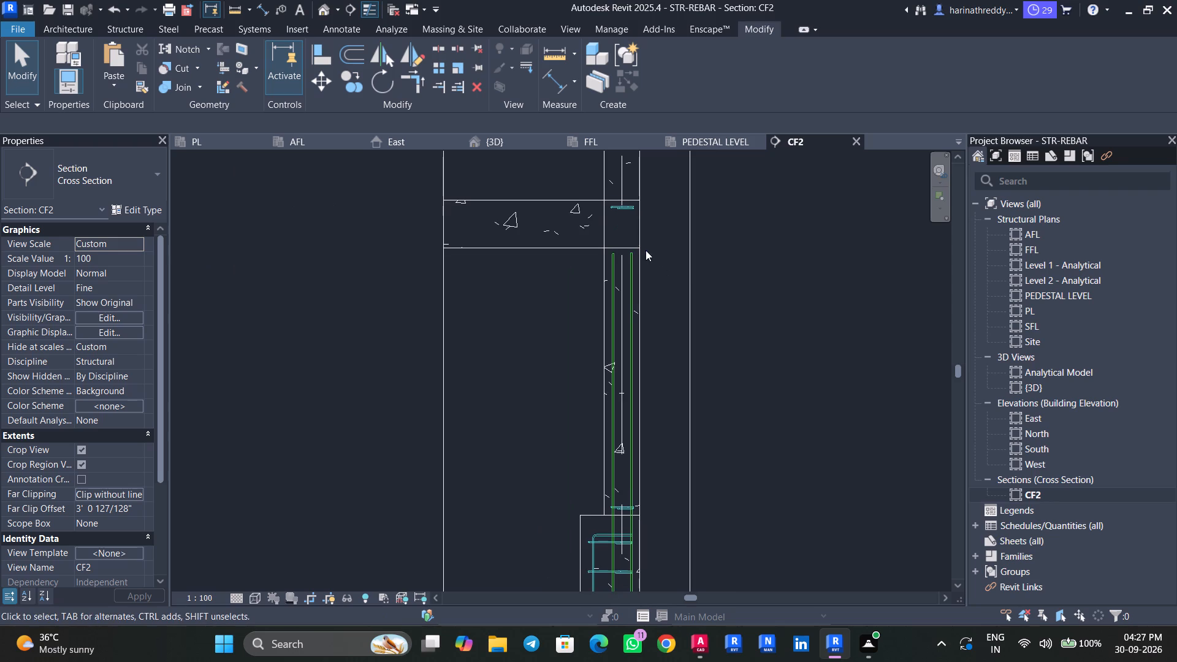
pyautogui.moveTo(663, 333); pyautogui.dragTo(664, 162, button='middle')
pyautogui.moveTo(664, 210); pyautogui.dragTo(683, 384, button='middle')
# Set the outer H8 tie set's layout rule in section CF2 to Maximum Spacing with a spacing of 8".
pyautogui.scroll(4, 645, 215)
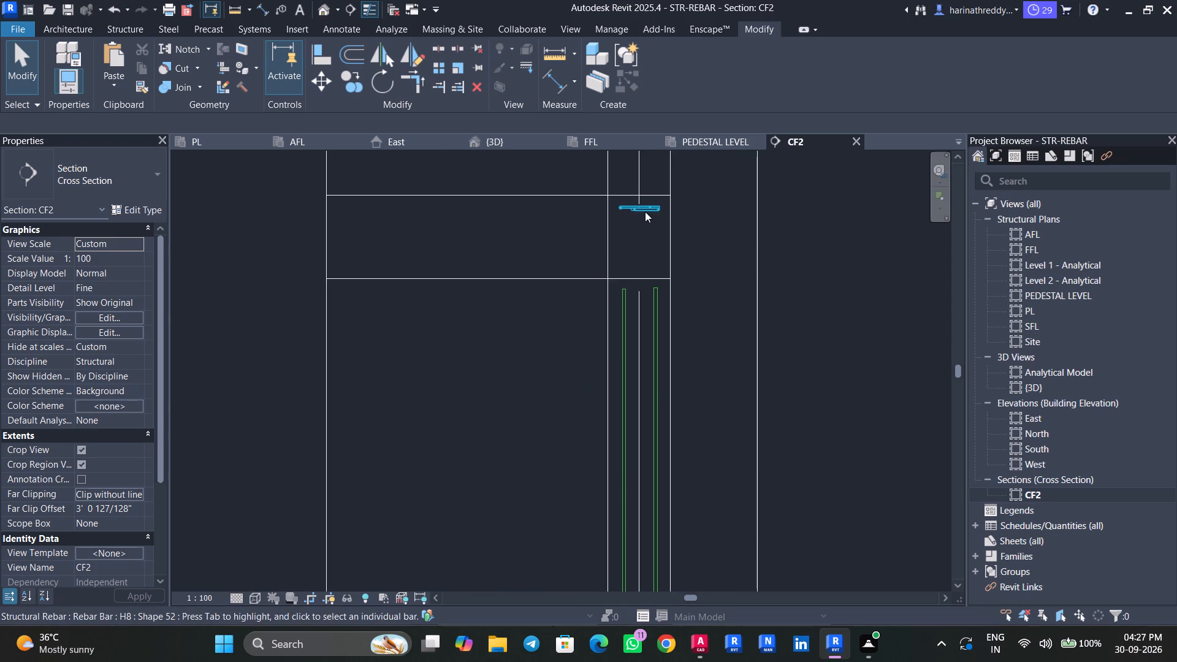
pyautogui.click(645, 211)
pyautogui.scroll(3, 644, 211)
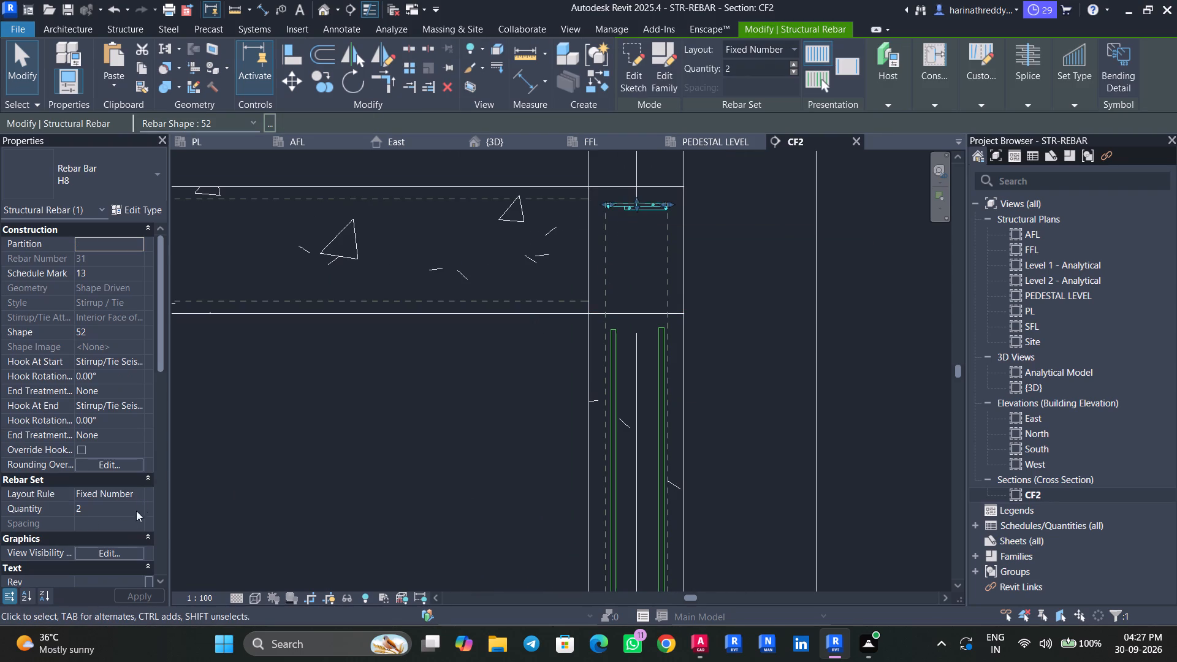
pyautogui.click(147, 493)
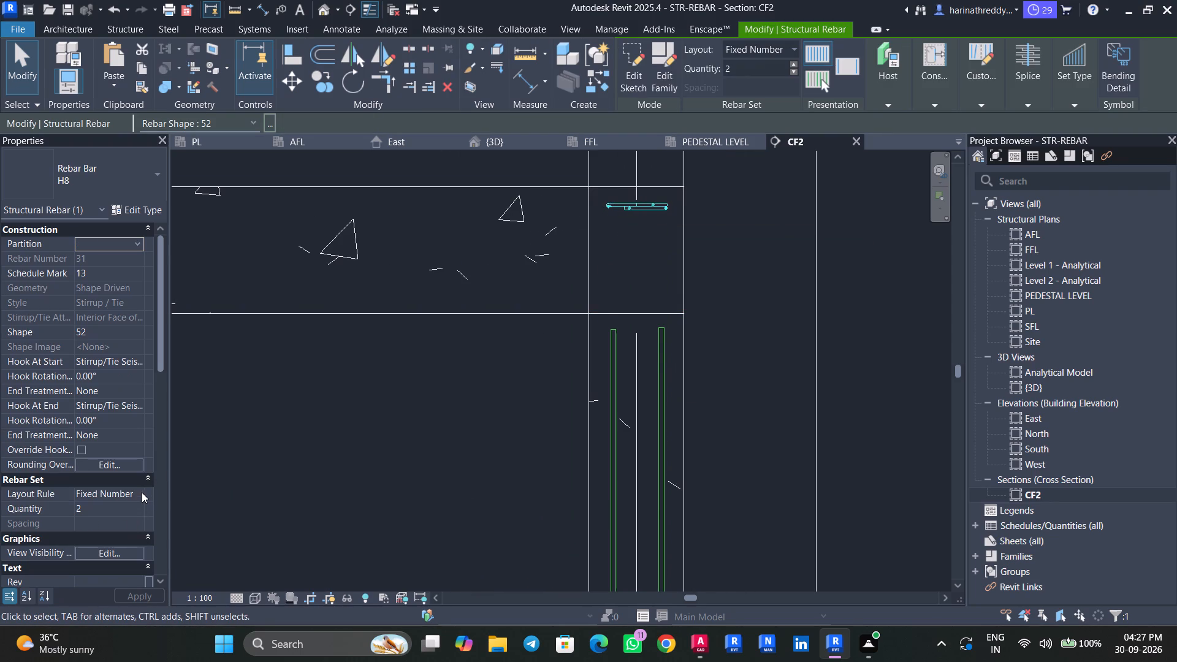
pyautogui.click(137, 493)
pyautogui.click(115, 537)
pyautogui.click(120, 525)
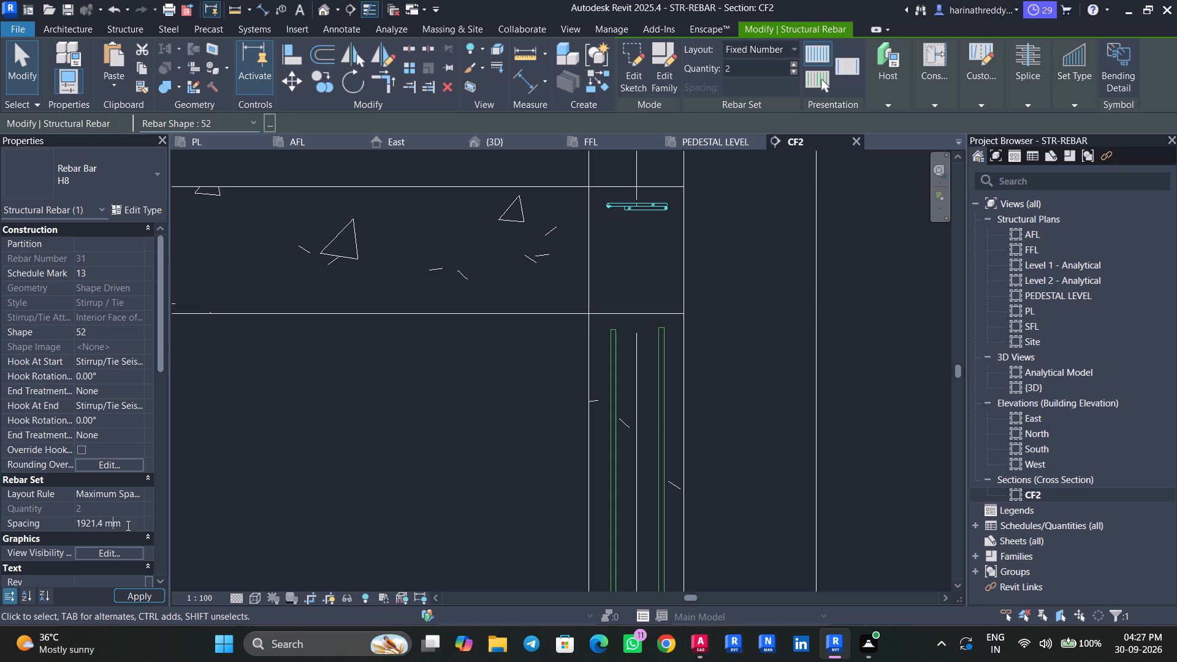
pyautogui.moveTo(130, 523); pyautogui.dragTo(13, 525)
pyautogui.write('8"')
pyautogui.press('Return')
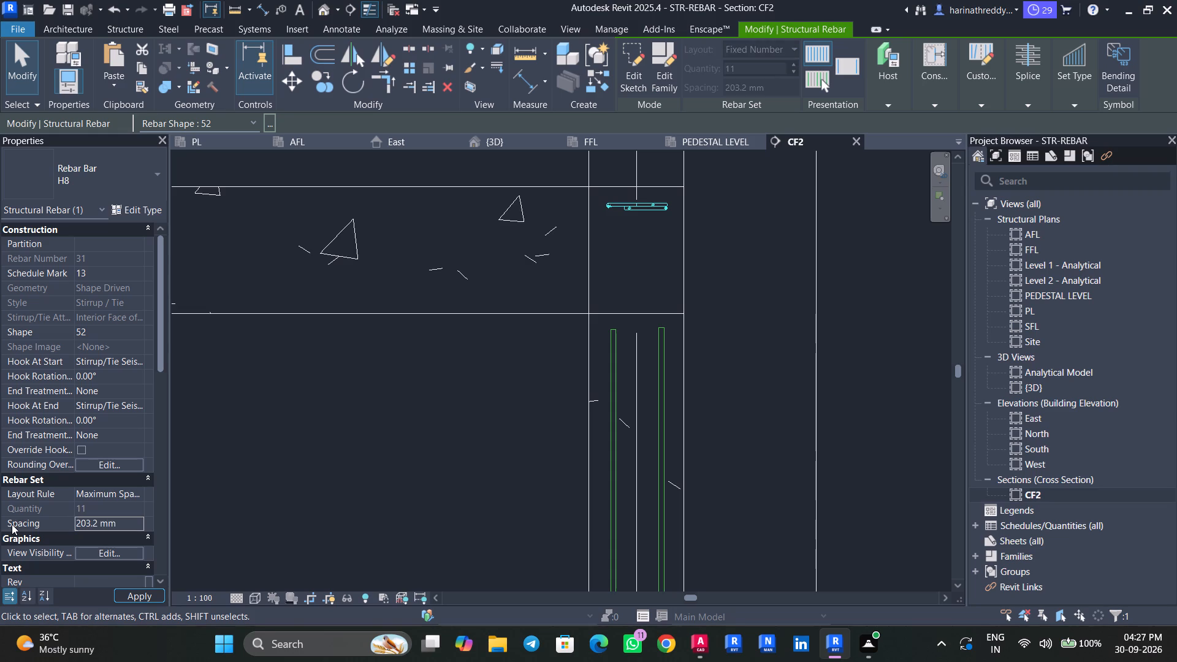
pyautogui.press('Escape')
pyautogui.press('Escape')
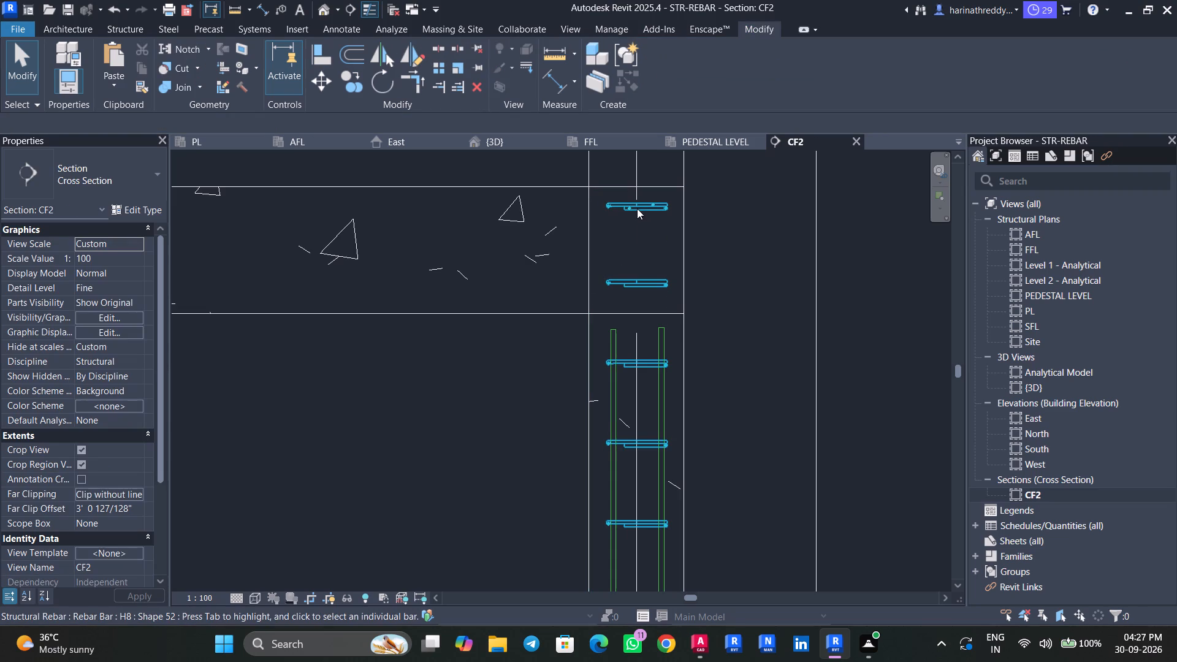
# Set the column's remaining overlapping H8 tie set in section CF2 to the Maximum Spacing layout rule with a spacing of 8".
pyautogui.press('Tab')
pyautogui.press('Tab')
pyautogui.press('Tab')
pyautogui.press('Tab')
pyautogui.press('Tab')
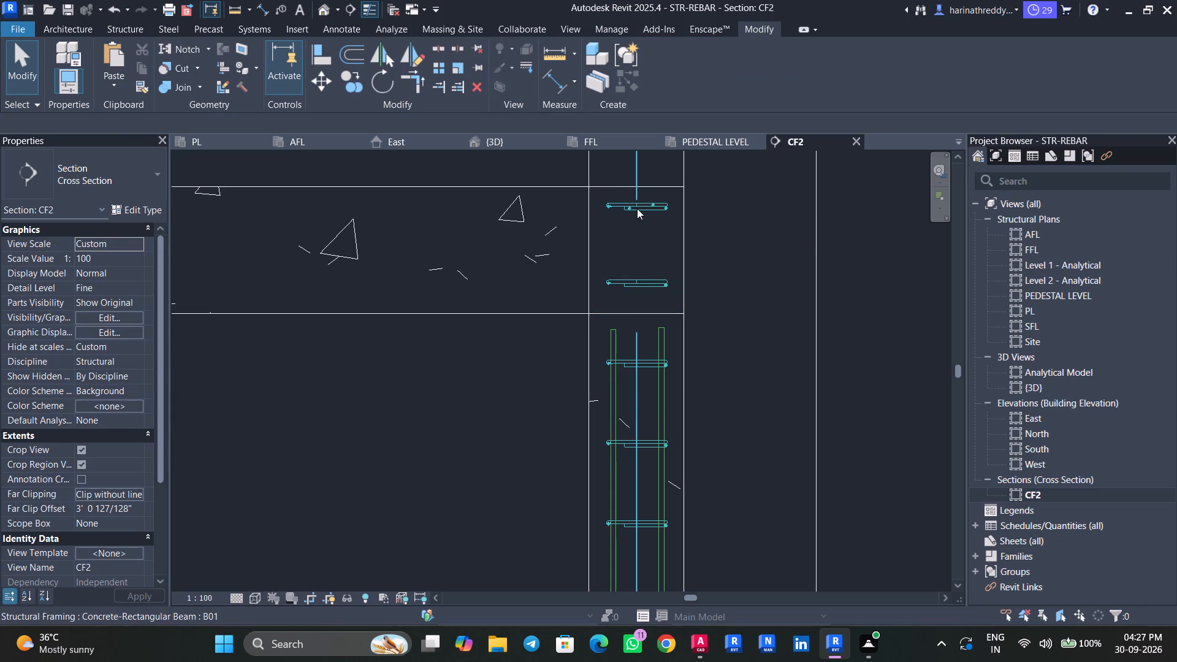
pyautogui.press('Tab')
pyautogui.press('Tab')
pyautogui.scroll(9, 637, 208)
pyautogui.press('Tab')
pyautogui.press('Tab')
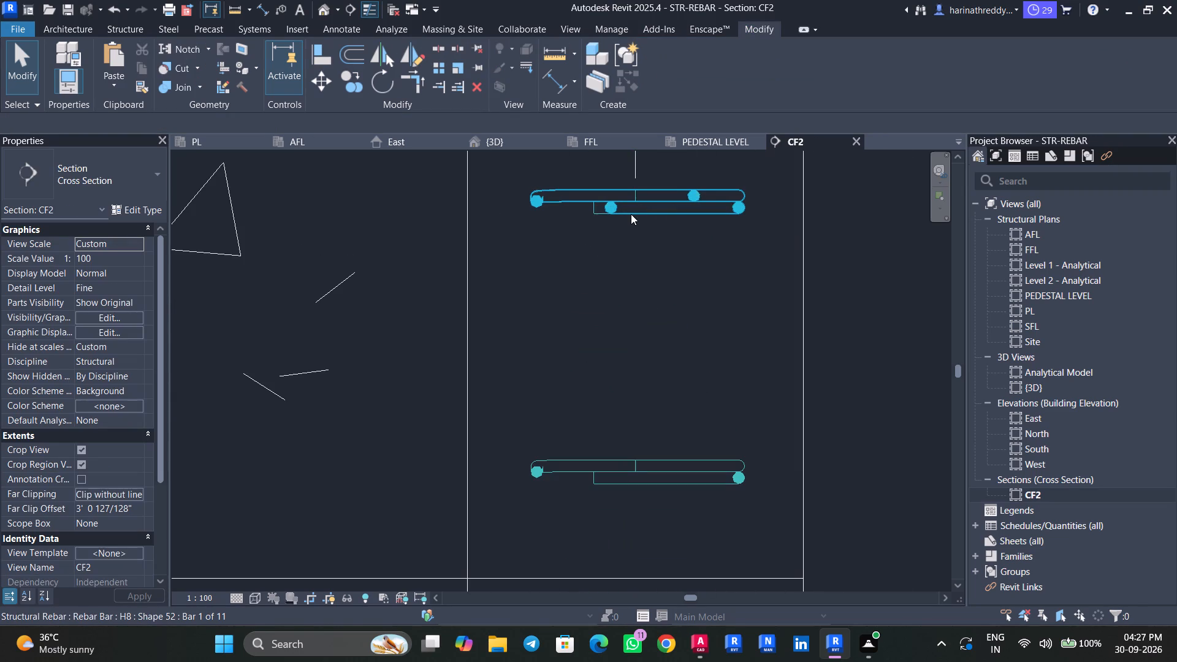
pyautogui.press('Tab')
pyautogui.press('Tab')
pyautogui.click(631, 214)
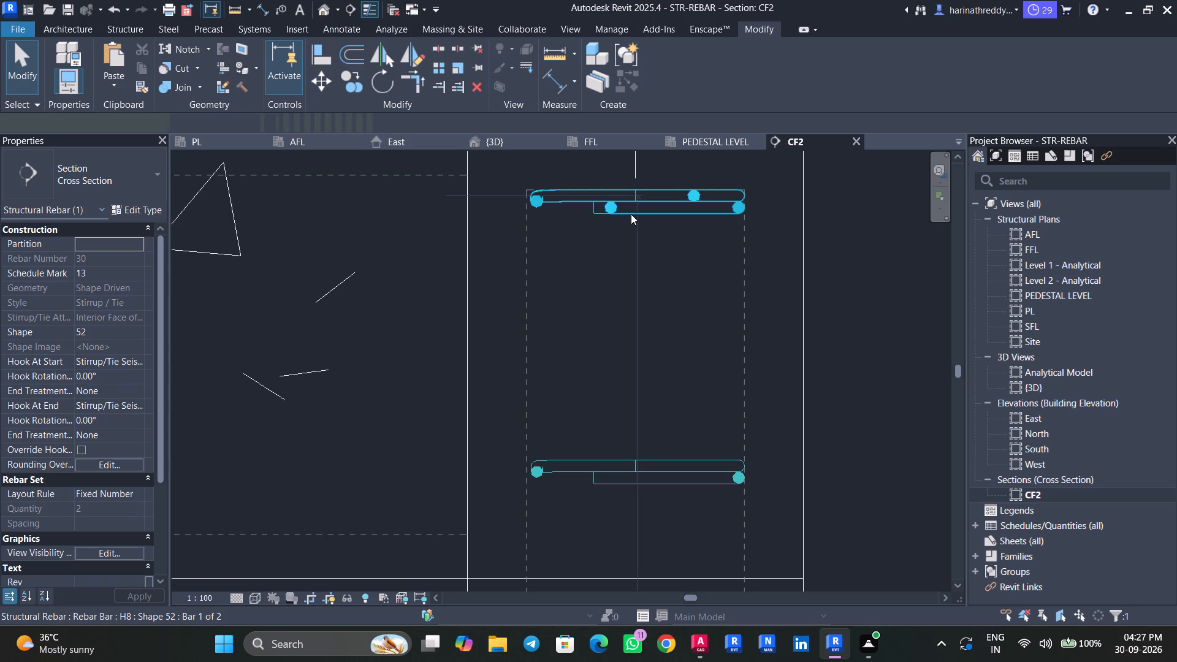
pyautogui.scroll(-4, 631, 214)
pyautogui.click(135, 492)
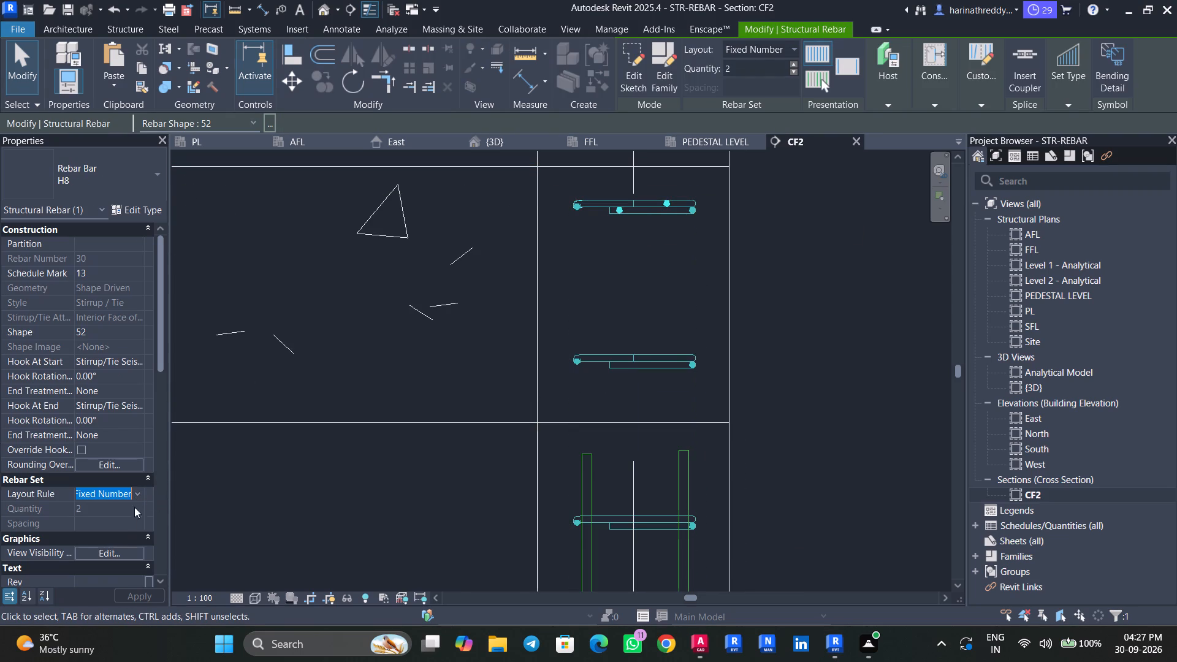
pyautogui.click(119, 536)
pyautogui.click(124, 522)
pyautogui.moveTo(125, 525); pyautogui.dragTo(47, 527)
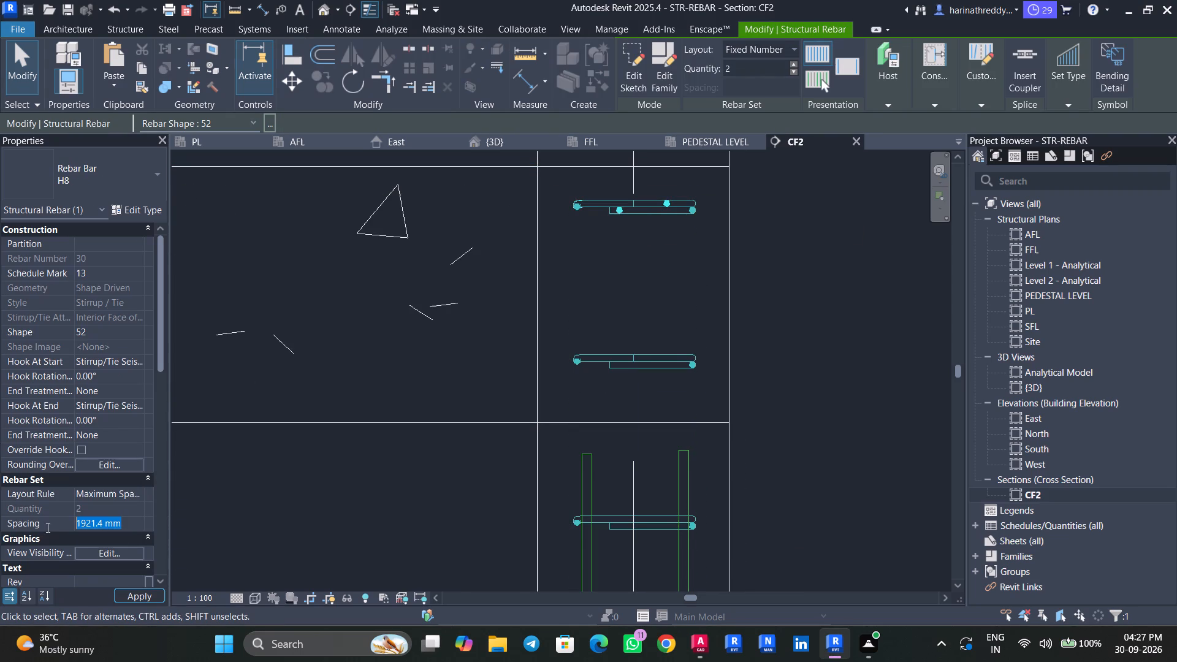
pyautogui.moveTo(47, 527); pyautogui.dragTo(46, 527)
pyautogui.write('8"')
pyautogui.press('Return')
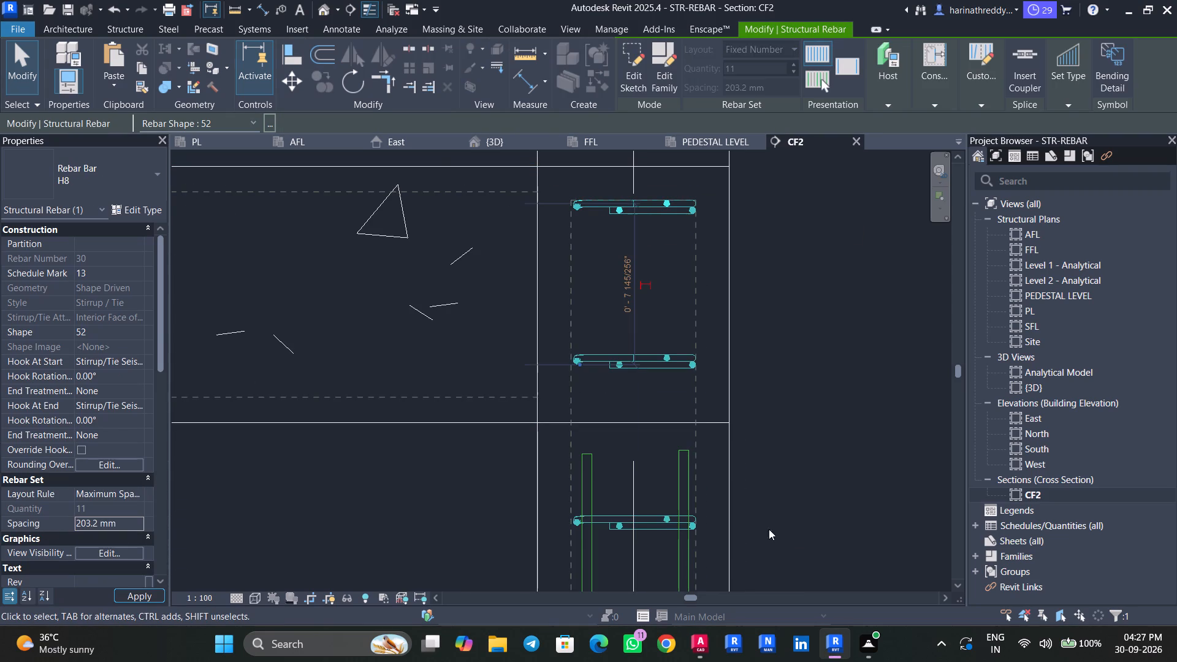
# Switch to AutoCAD to check the pedestal and column reinforcement section detail, and return to section CF2 in Revit.
pyautogui.click(696, 642)
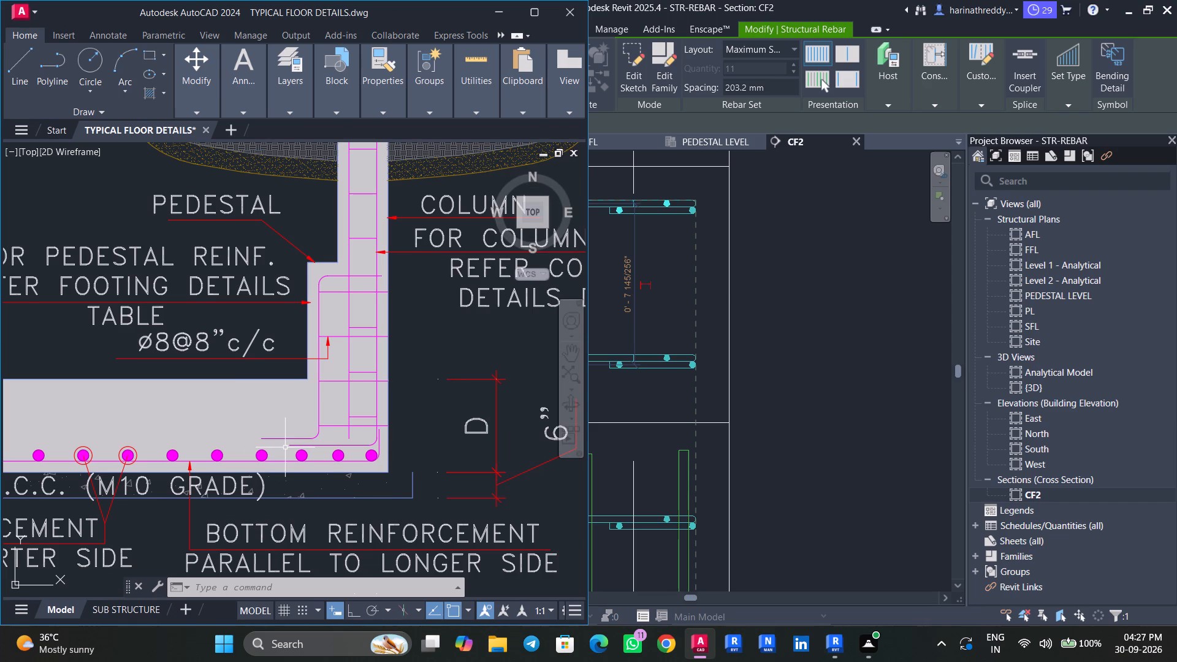
pyautogui.scroll(-2, 379, 311)
pyautogui.click(499, 19)
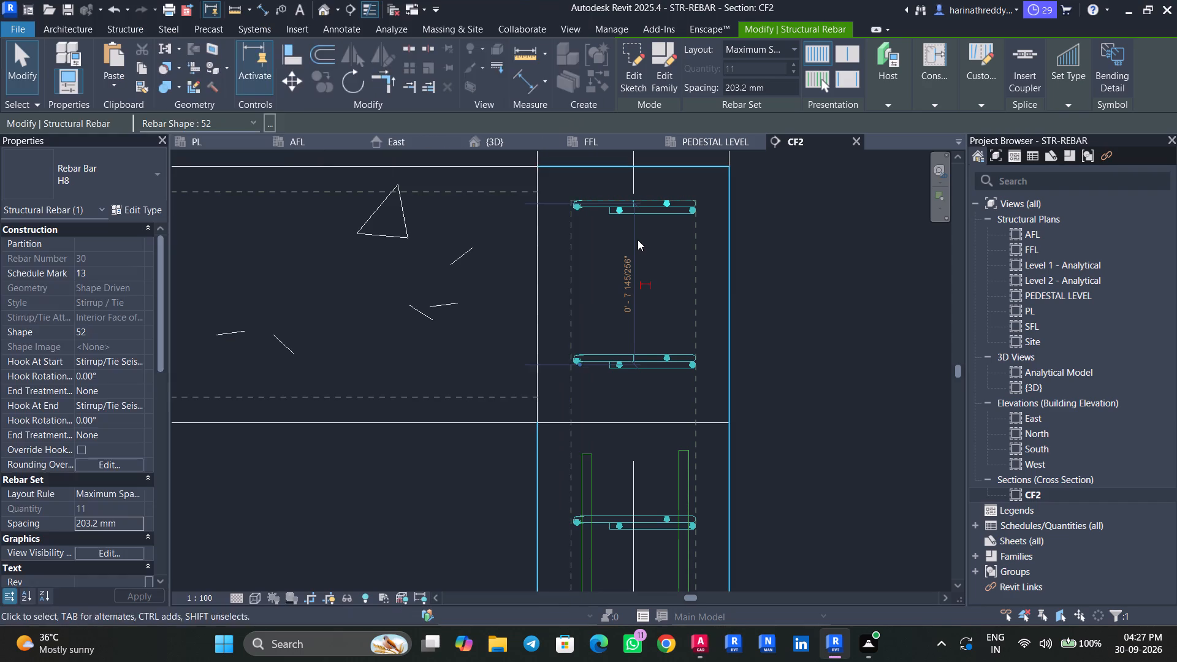
pyautogui.press('Escape')
pyautogui.press('Escape')
pyautogui.press('Escape')
pyautogui.press('Escape')
pyautogui.press('Escape')
pyautogui.press('Escape')
# Stretch the upper end of the column's left-hand H12 bar set through the beam depth to just above the topmost tie.
pyautogui.scroll(-7, 625, 341)
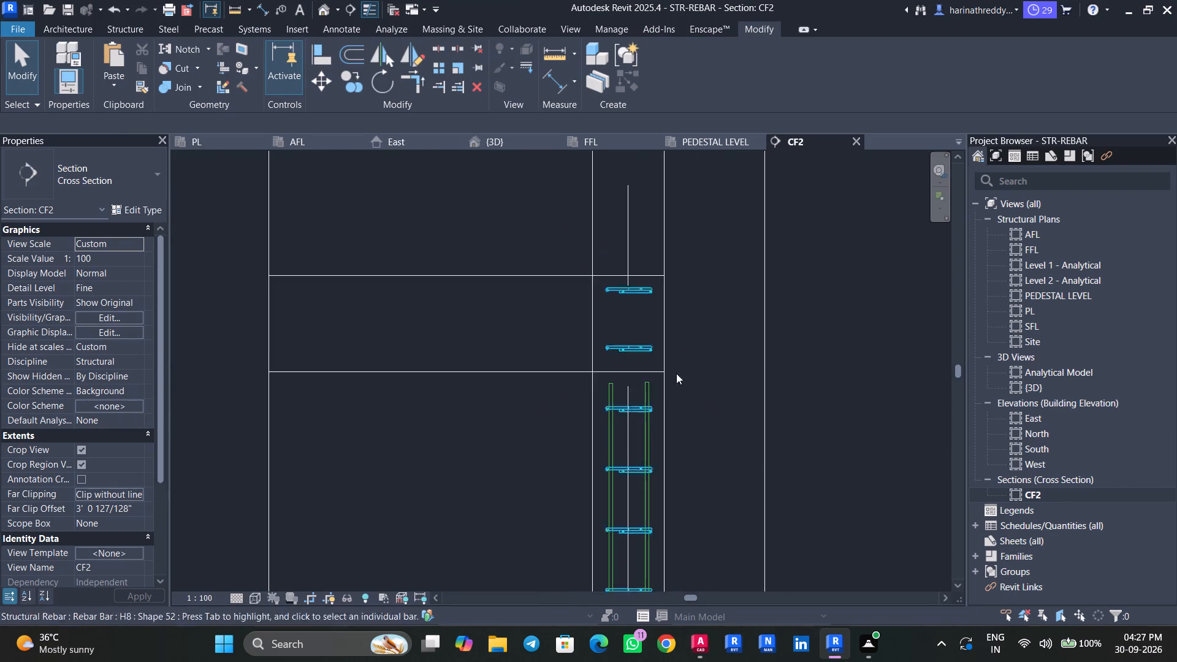
pyautogui.moveTo(688, 396); pyautogui.dragTo(674, 249, button='middle')
pyautogui.moveTo(672, 356); pyautogui.dragTo(682, 547, button='middle')
pyautogui.press('Escape')
pyautogui.click(607, 428)
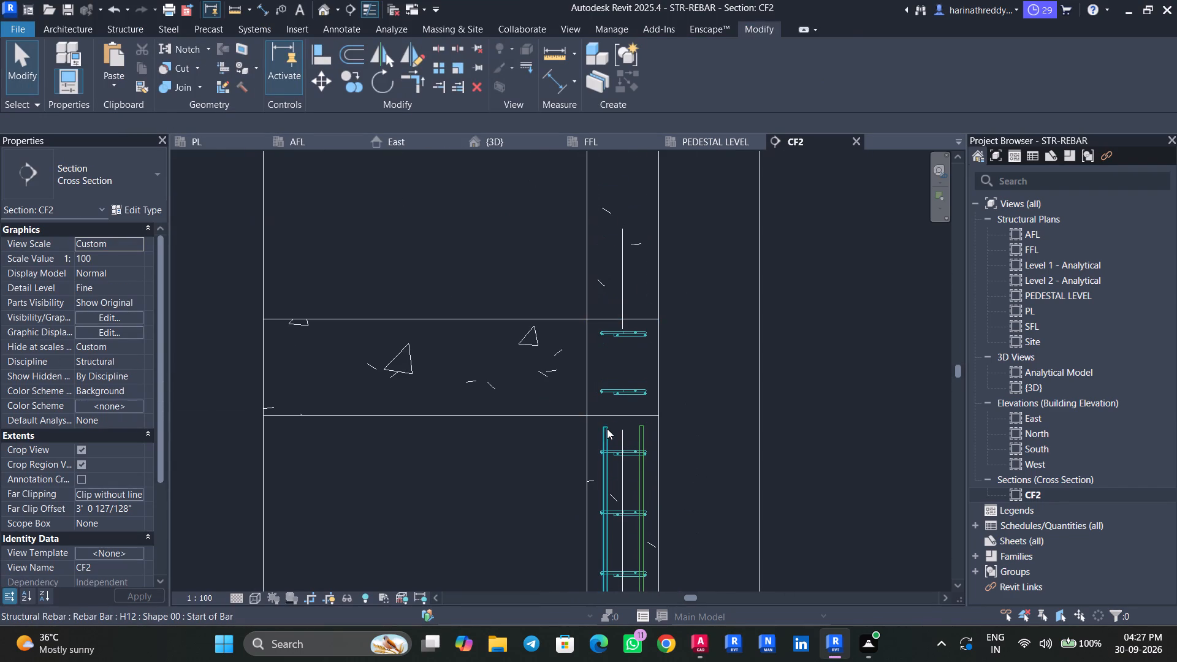
pyautogui.scroll(6, 604, 424)
pyautogui.moveTo(606, 424); pyautogui.dragTo(599, 287)
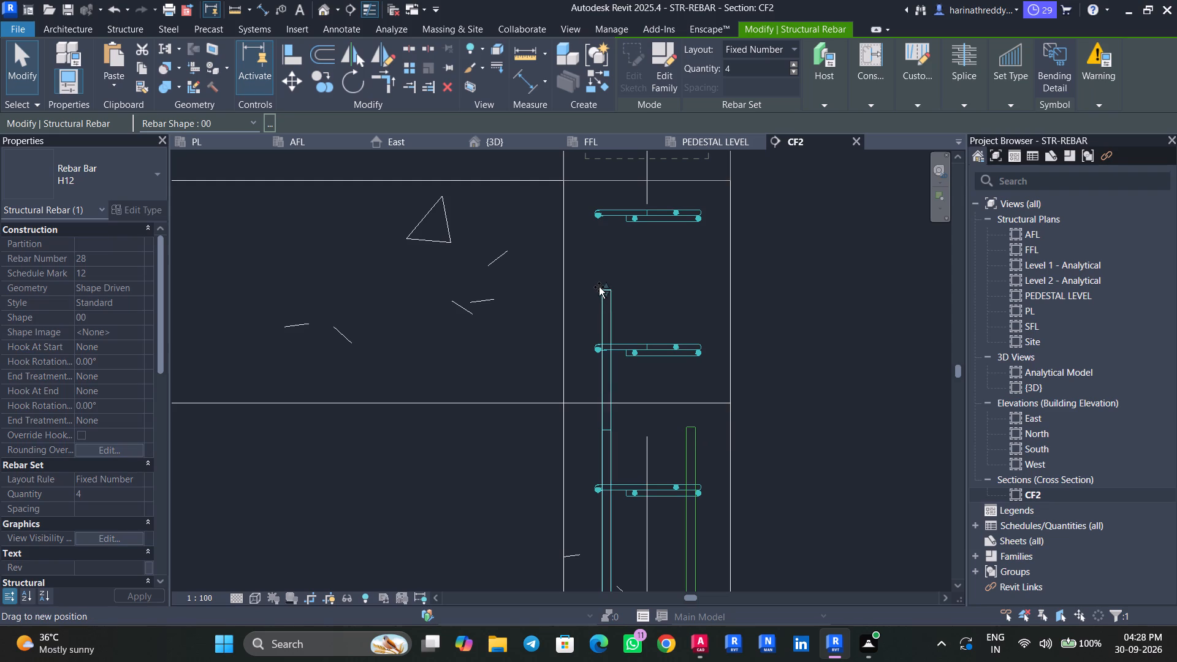
pyautogui.moveTo(599, 287); pyautogui.dragTo(598, 201)
pyautogui.press('Escape')
pyautogui.press('Escape')
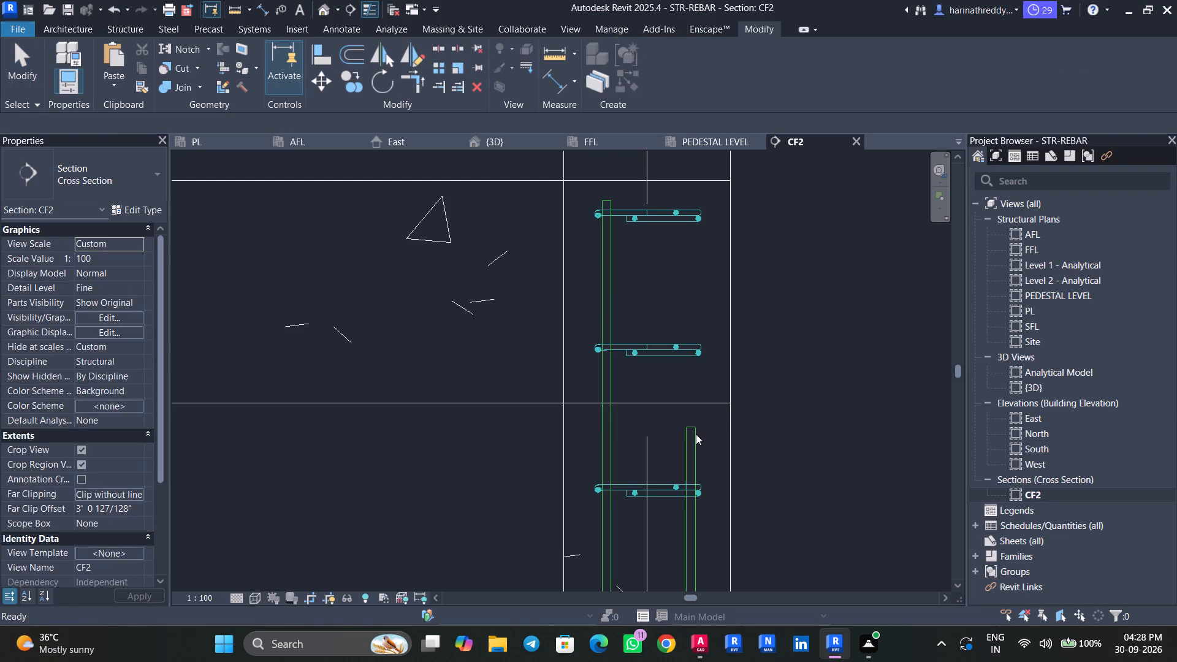
# Stretch the upper end of the column's right-hand H12 bar set through the beam depth to just above the topmost tie.
pyautogui.click(695, 435)
pyautogui.moveTo(690, 423); pyautogui.dragTo(688, 205)
pyautogui.moveTo(690, 200); pyautogui.dragTo(690, 378, button='middle')
pyautogui.scroll(6, 686, 383)
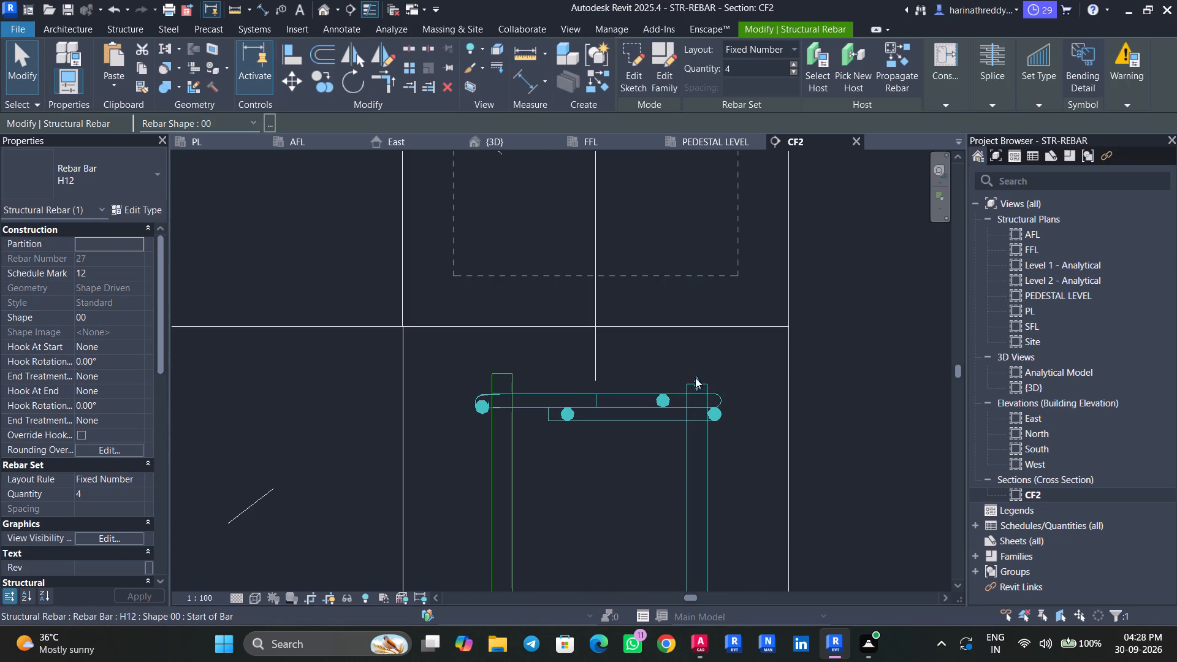
pyautogui.click(695, 378)
pyautogui.press('Escape')
pyautogui.press('Escape')
pyautogui.press('Escape')
# Examine the column and pedestal bars and ties in section CF2 from the beam down to the footing's bottom reinforcement.
pyautogui.scroll(-3, 778, 354)
pyautogui.scroll(1, 777, 357)
pyautogui.scroll(-11, 777, 357)
pyautogui.scroll(1, 777, 357)
pyautogui.moveTo(799, 408); pyautogui.dragTo(701, 254, button='middle')
pyautogui.moveTo(754, 424); pyautogui.dragTo(719, 115, button='middle')
pyautogui.scroll(1, 720, 183)
pyautogui.moveTo(719, 376); pyautogui.dragTo(726, 121, button='middle')
pyautogui.moveTo(722, 396); pyautogui.dragTo(736, 257, button='middle')
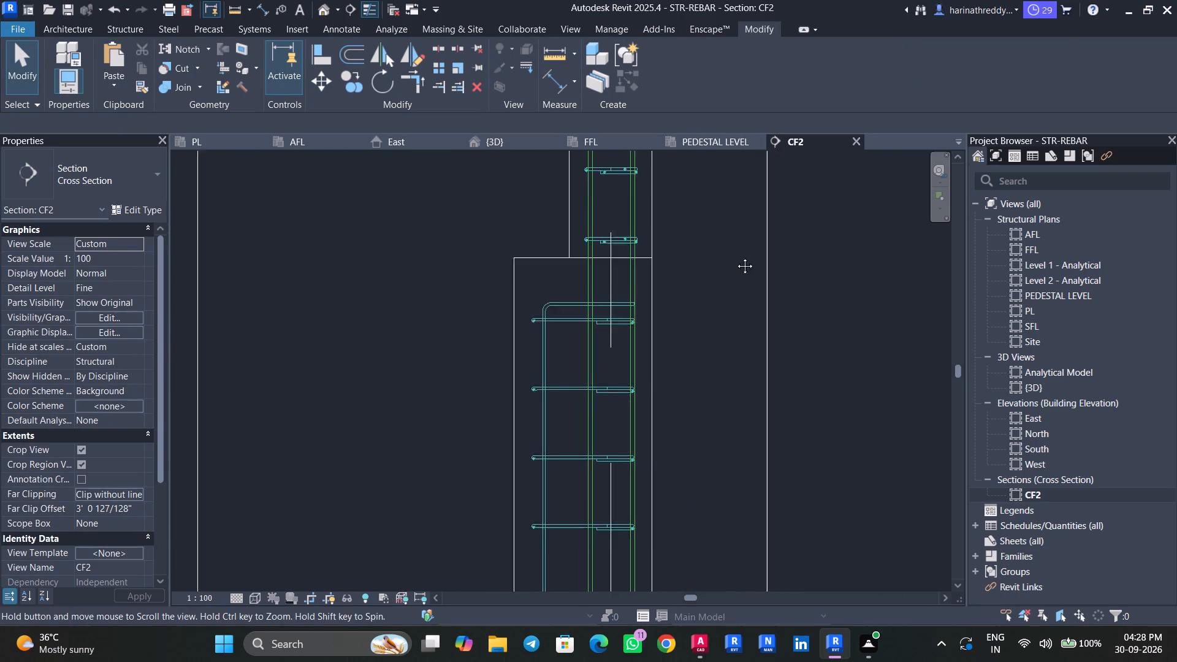
pyautogui.moveTo(736, 257); pyautogui.dragTo(741, 208, button='middle')
pyautogui.moveTo(730, 391); pyautogui.dragTo(739, 226, button='middle')
pyautogui.scroll(1, 707, 376)
pyautogui.moveTo(707, 376); pyautogui.dragTo(719, 306, button='middle')
pyautogui.scroll(3, 615, 360)
pyautogui.press('Escape')
pyautogui.press('Escape')
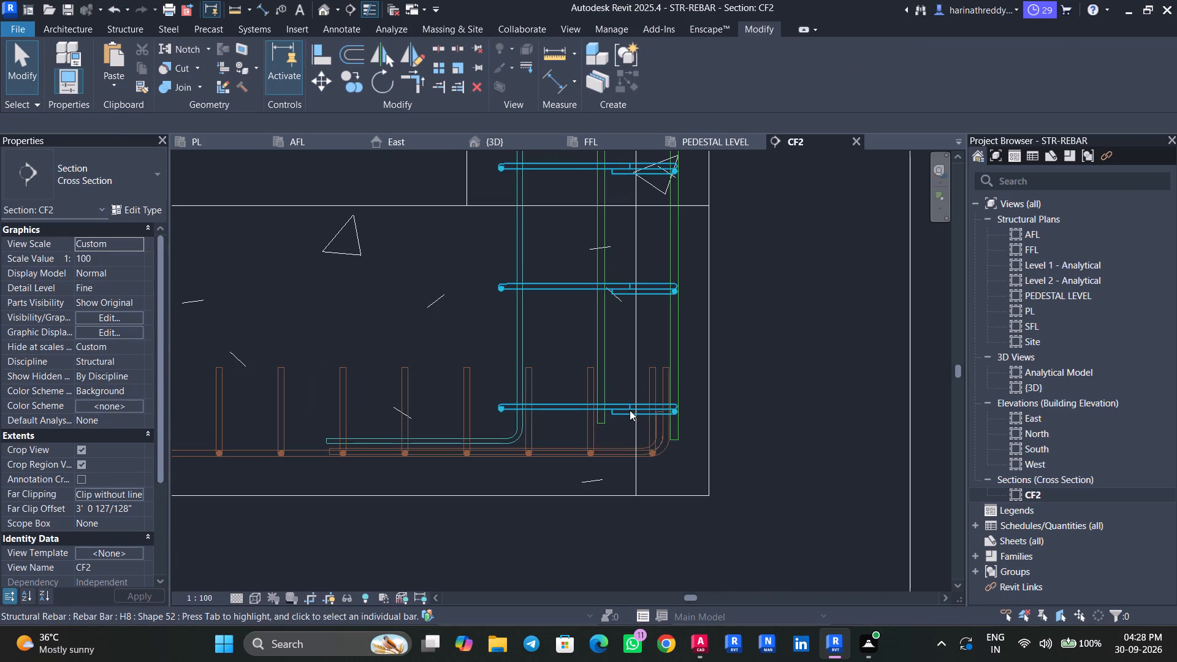
pyautogui.click(630, 410)
pyautogui.scroll(4, 669, 411)
pyautogui.press('Escape')
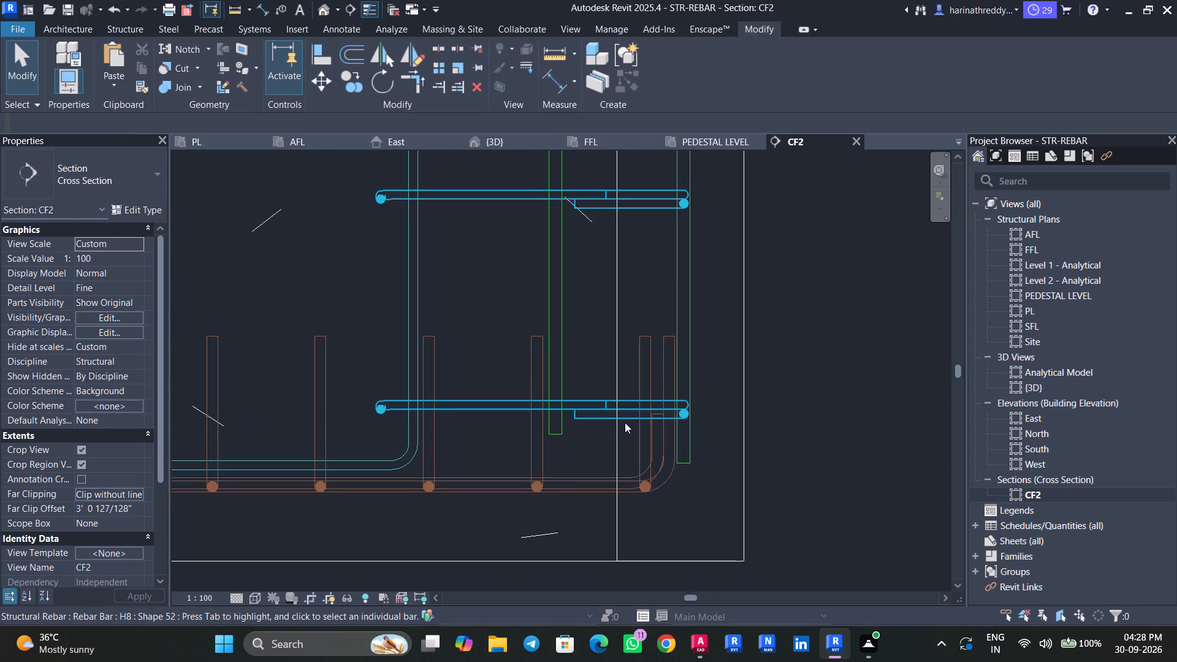
pyautogui.click(625, 422)
pyautogui.press('Escape')
pyautogui.scroll(-4, 606, 357)
pyautogui.moveTo(620, 306); pyautogui.dragTo(604, 479, button='middle')
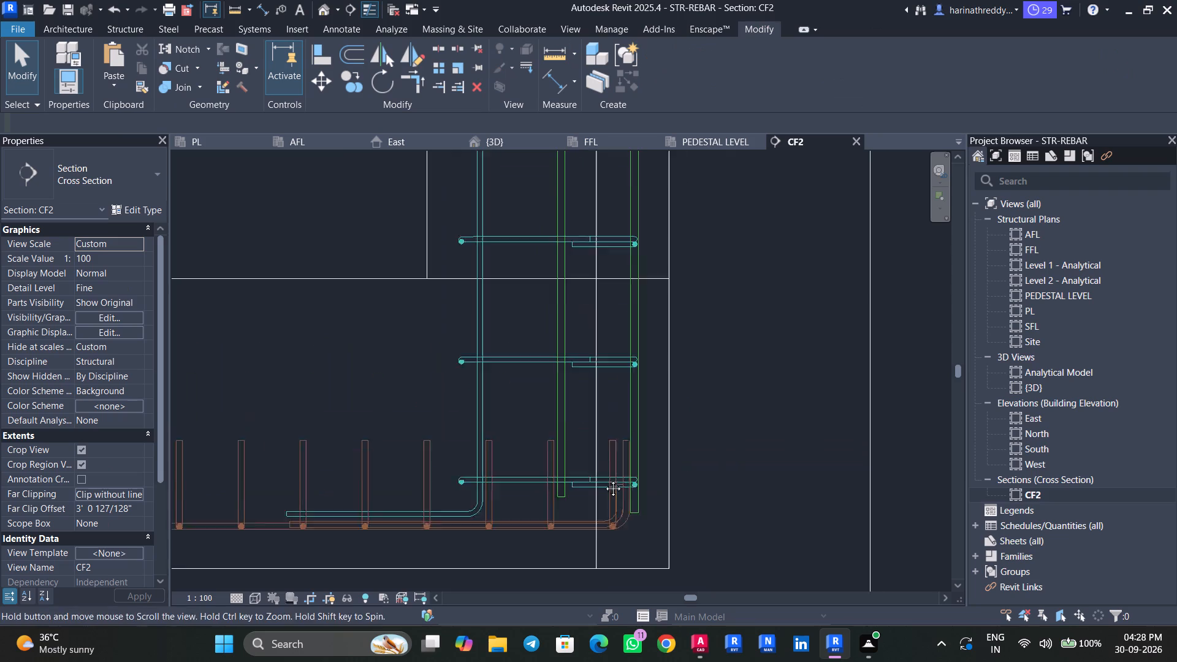
pyautogui.moveTo(604, 479); pyautogui.dragTo(605, 504, button='middle')
pyautogui.scroll(-3, 577, 363)
pyautogui.moveTo(571, 315); pyautogui.dragTo(581, 500, button='middle')
pyautogui.moveTo(572, 357); pyautogui.dragTo(579, 561, button='middle')
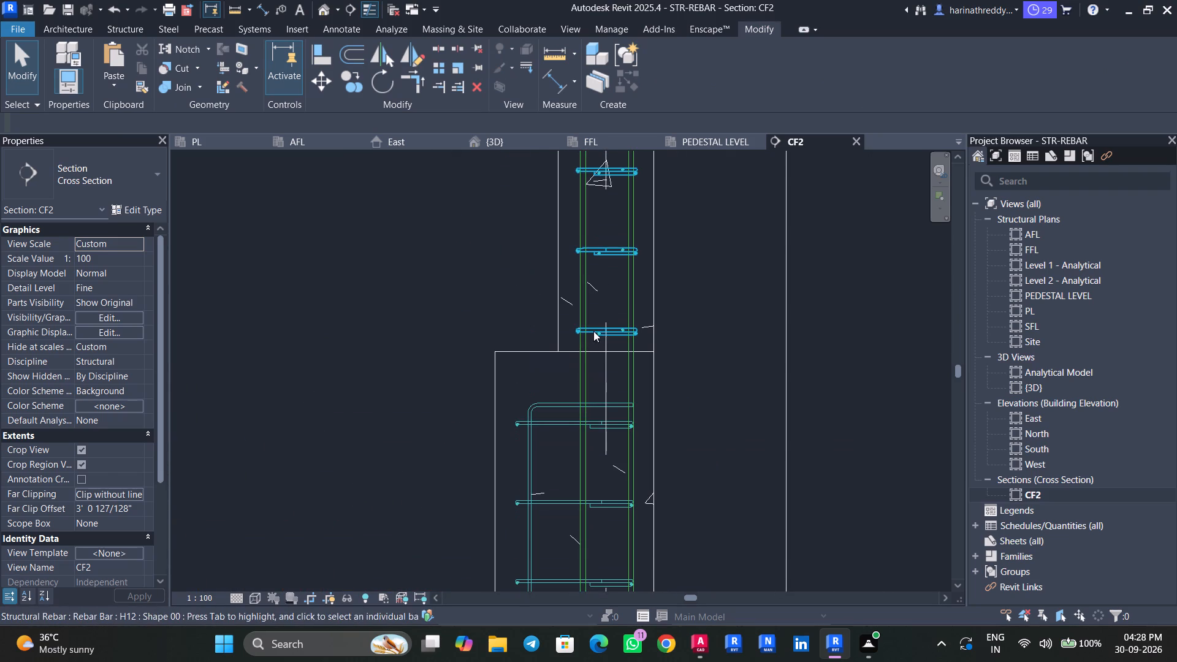
# Extend the lower extent of one column H8 tie set from the pedestal top through the pedestal to near the footing's bottom bars.
pyautogui.press('Escape')
pyautogui.click(604, 330)
pyautogui.moveTo(606, 339); pyautogui.dragTo(604, 506)
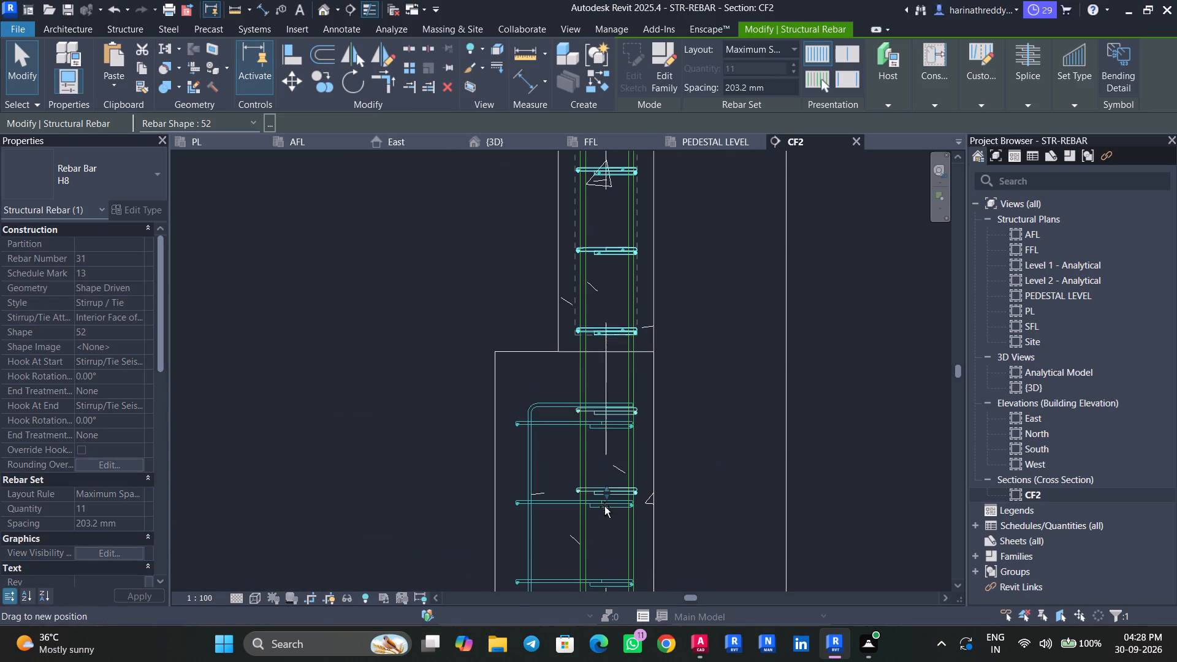
pyautogui.moveTo(604, 506); pyautogui.dragTo(601, 527)
pyautogui.moveTo(609, 481); pyautogui.dragTo(593, 284, button='middle')
pyautogui.moveTo(578, 406); pyautogui.dragTo(579, 339, button='middle')
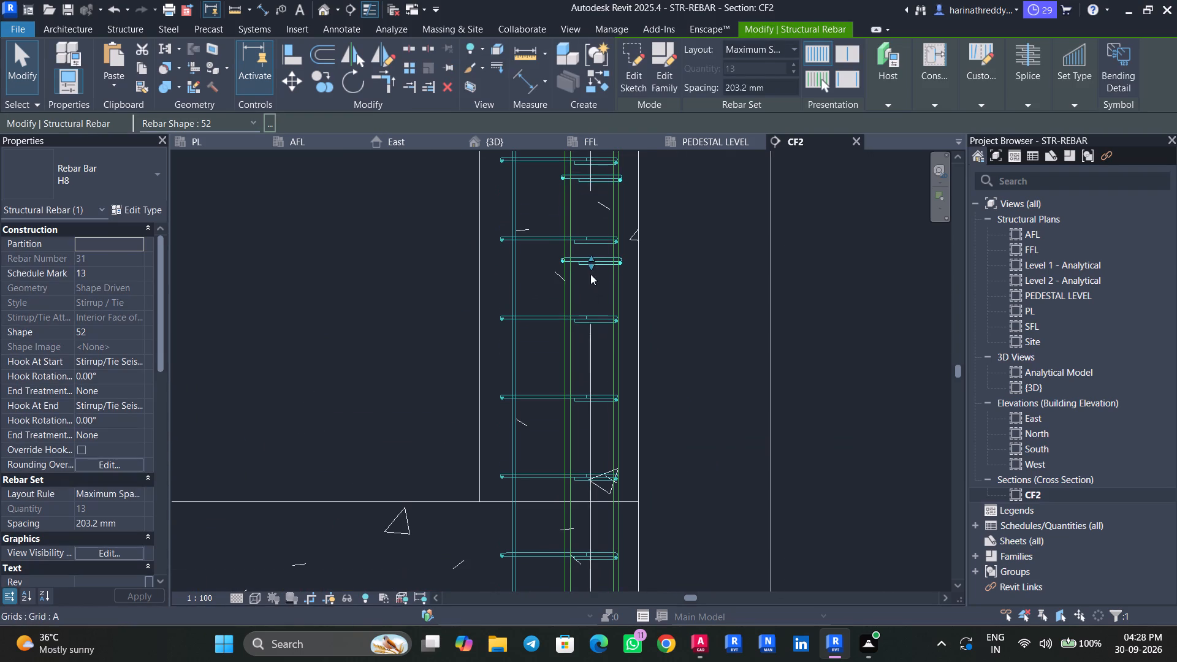
pyautogui.moveTo(590, 268); pyautogui.dragTo(581, 560)
pyautogui.moveTo(585, 523); pyautogui.dragTo(567, 350, button='middle')
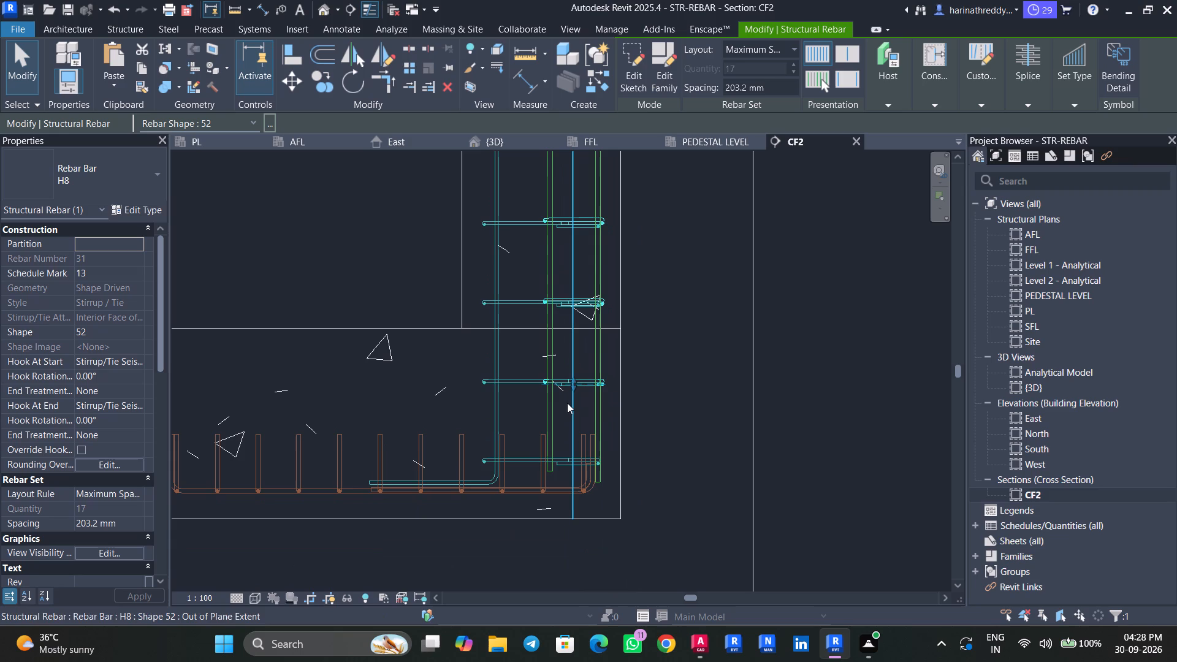
pyautogui.moveTo(576, 390); pyautogui.dragTo(574, 432)
pyautogui.press('Escape')
pyautogui.press('Escape')
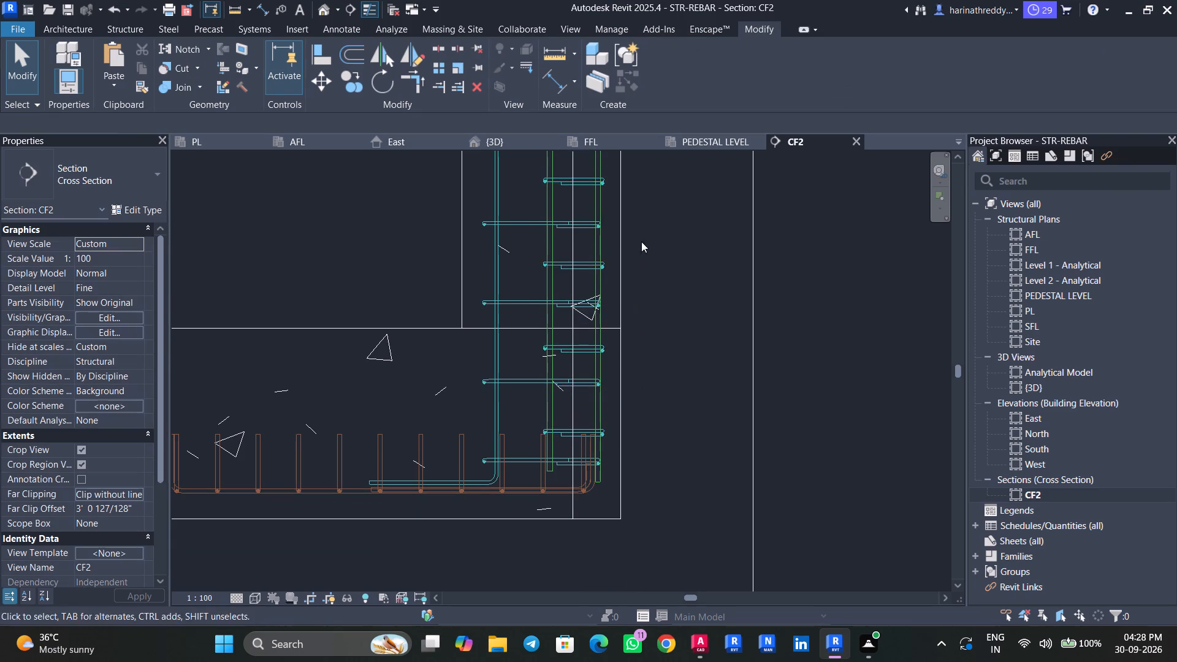
# Extend the lower extent of the other column H8 tie set through the pedestal into the footing, level with the first set.
pyautogui.moveTo(641, 242); pyautogui.dragTo(642, 504, button='middle')
pyautogui.scroll(-2, 630, 383)
pyautogui.moveTo(631, 367); pyautogui.dragTo(641, 533, button='middle')
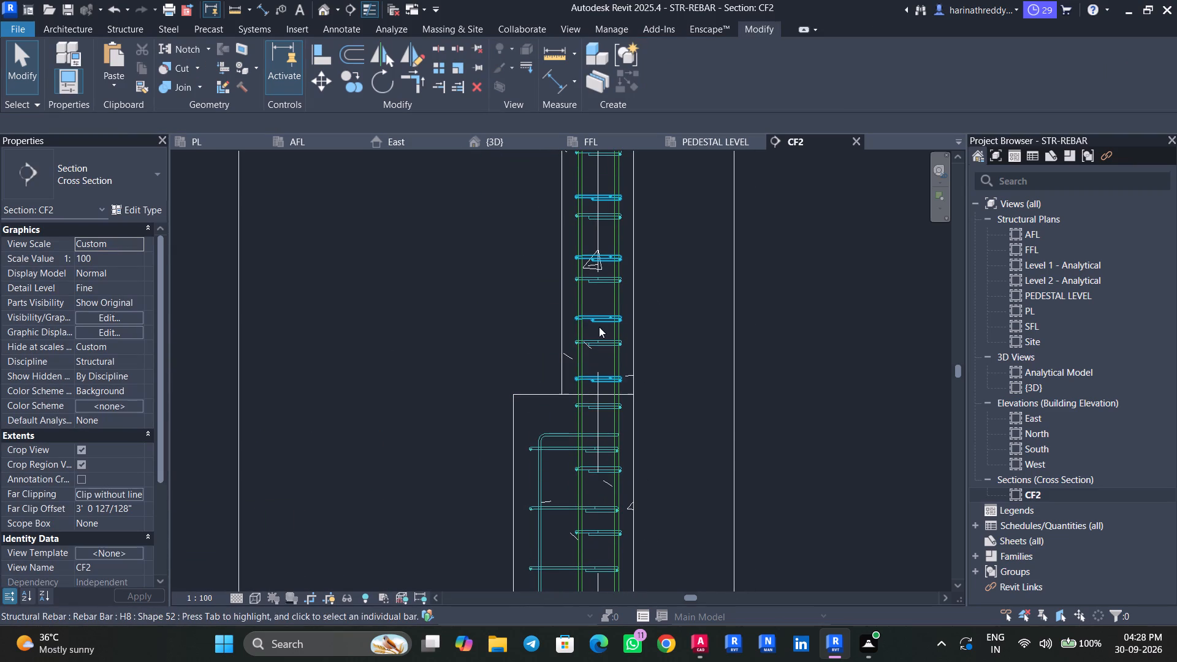
pyautogui.press('Tab')
pyautogui.press('Tab')
pyautogui.press('Tab')
pyautogui.press('Tab')
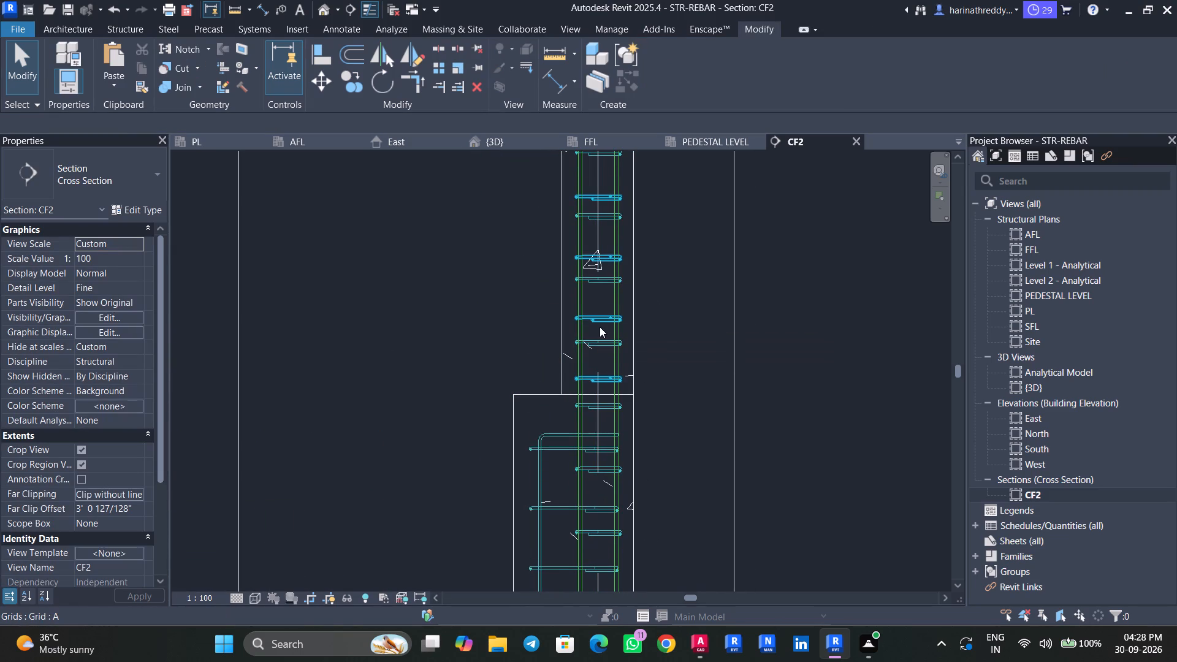
pyautogui.click(600, 327)
pyautogui.moveTo(597, 384); pyautogui.dragTo(582, 561)
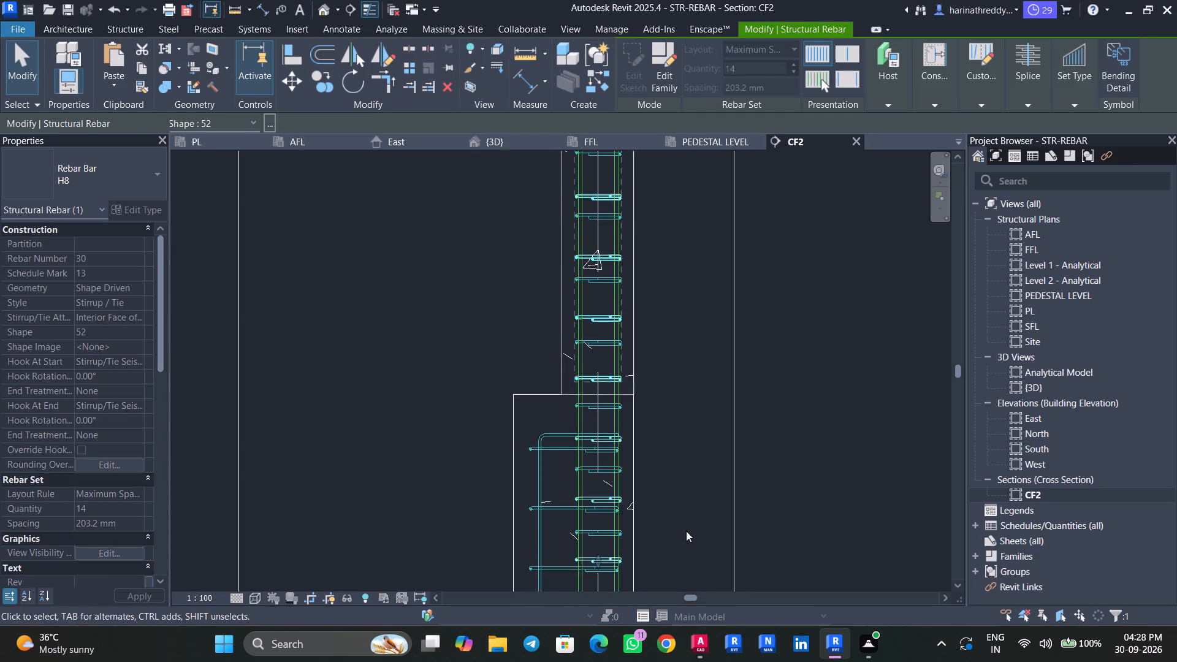
pyautogui.moveTo(686, 528); pyautogui.dragTo(670, 276, button='middle')
pyautogui.moveTo(657, 338); pyautogui.dragTo(658, 250, button='middle')
pyautogui.moveTo(582, 234); pyautogui.dragTo(572, 357)
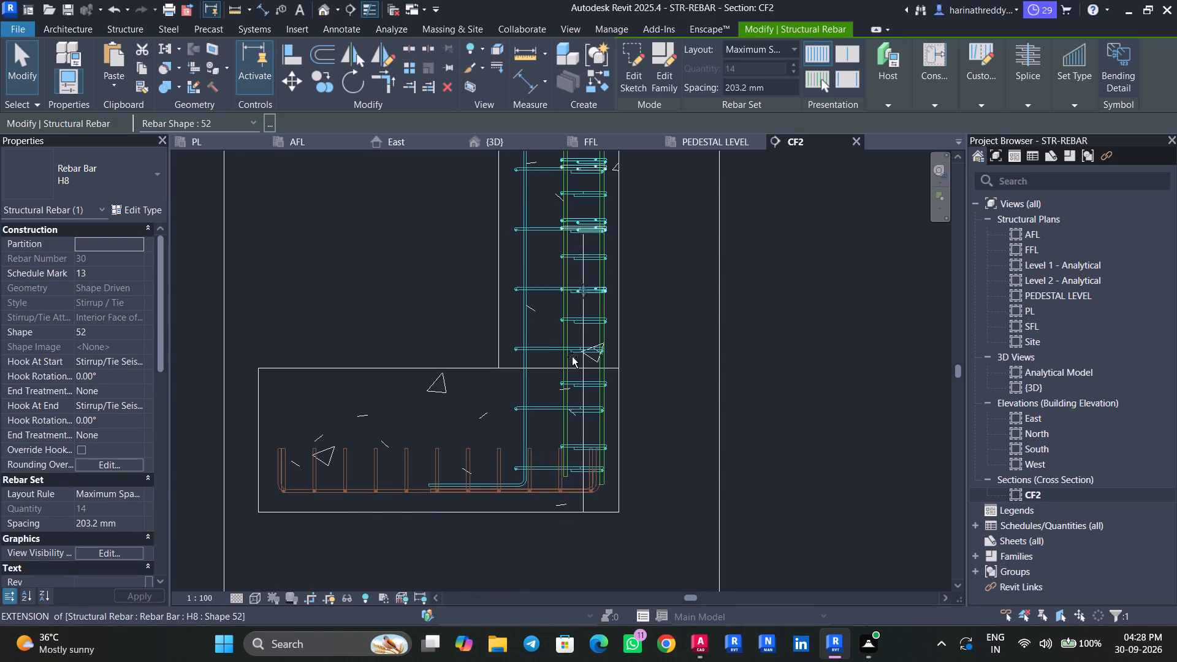
pyautogui.moveTo(572, 357); pyautogui.dragTo(569, 446)
pyautogui.press('Escape')
pyautogui.press('Escape')
pyautogui.press('Escape')
pyautogui.press('Escape')
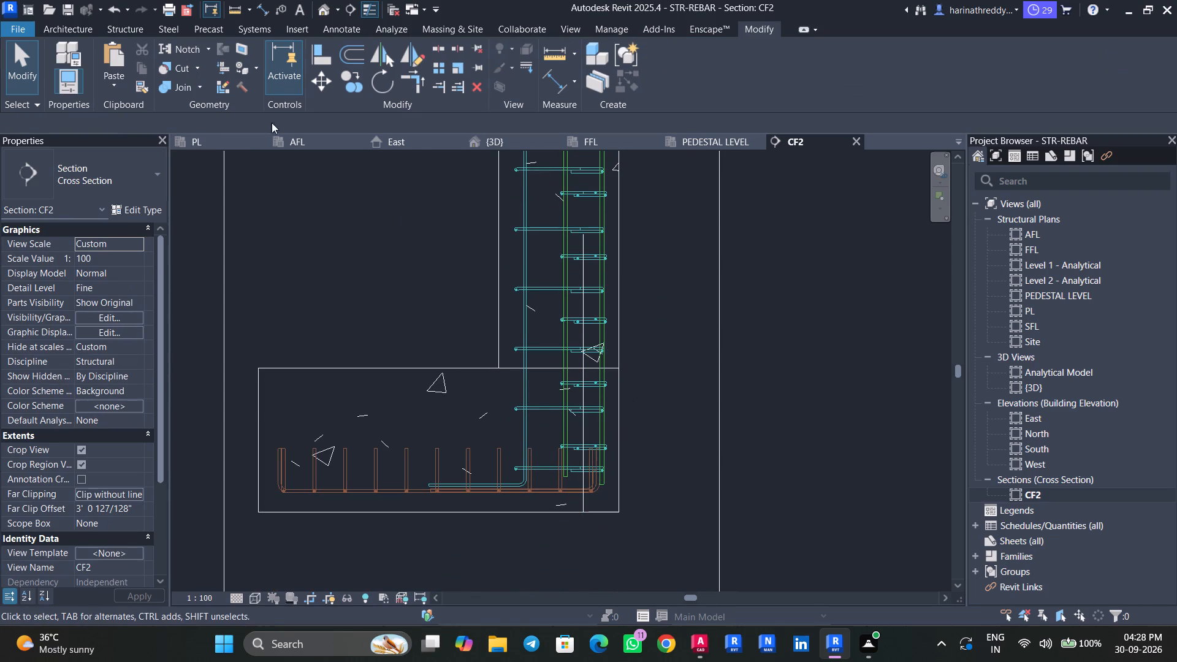
# Open the {3D} view and examine the column's ties and bars at grid A-7 from the column down through the pedestal and footing.
pyautogui.click(493, 143)
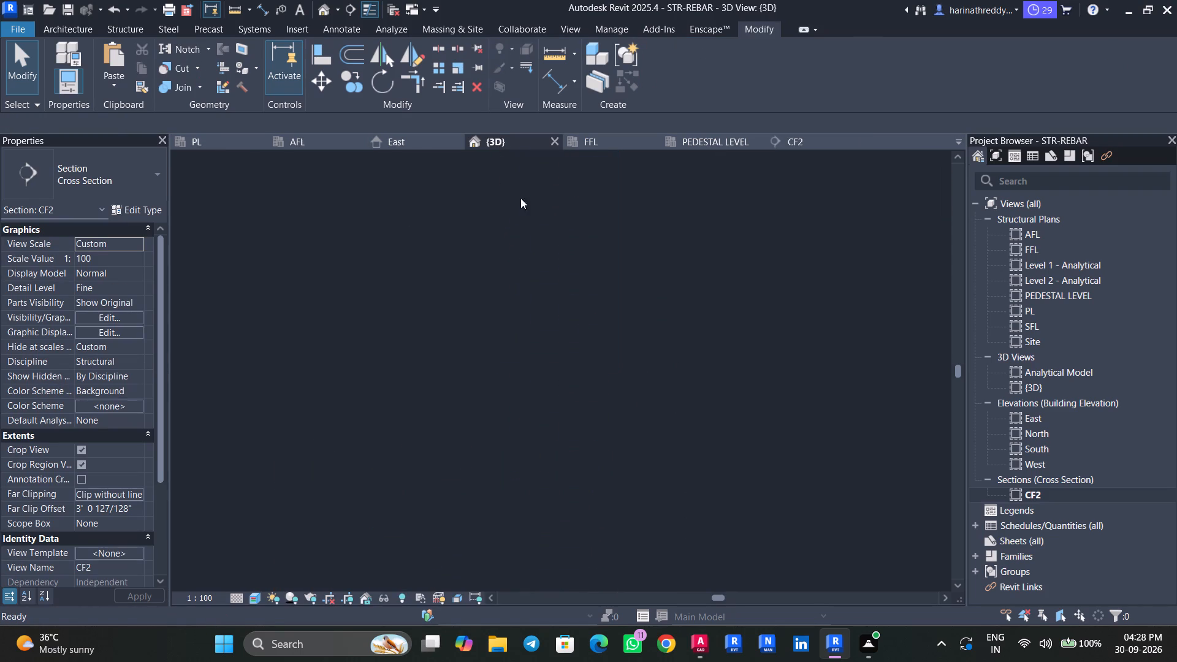
pyautogui.scroll(-2, 691, 320)
pyautogui.keyDown('shift'); pyautogui.moveTo(472, 333); pyautogui.dragTo(485, 338, button='middle'); pyautogui.keyUp('shift')
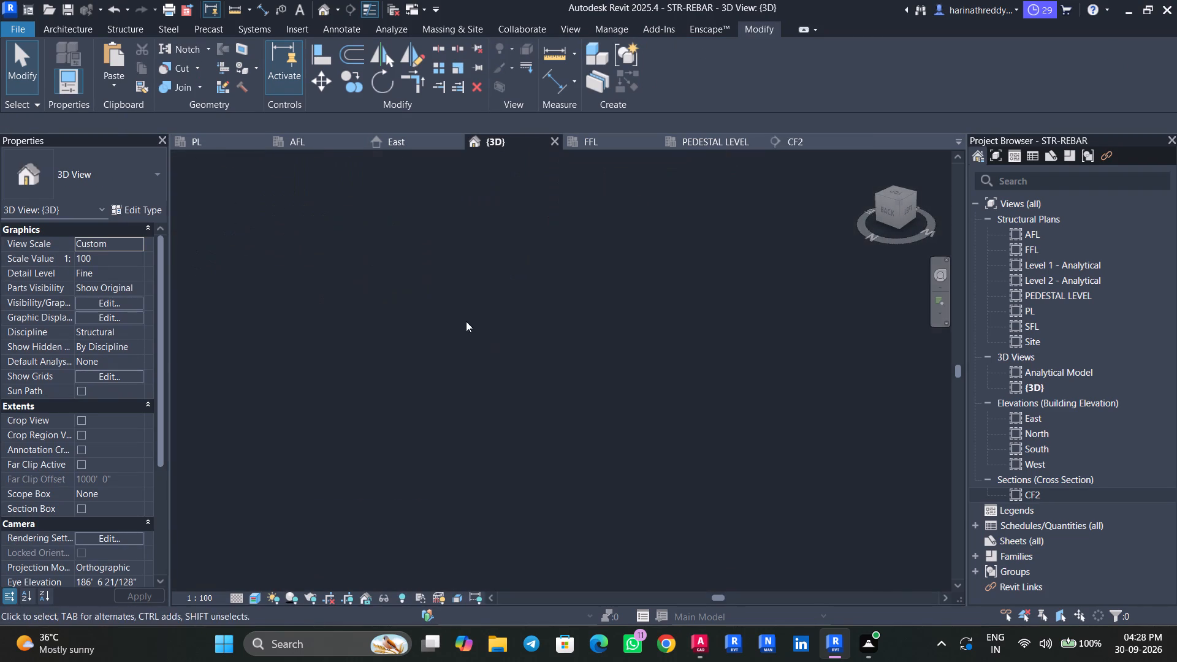
pyautogui.moveTo(467, 323); pyautogui.dragTo(758, 579, button='middle')
pyautogui.scroll(4, 368, 457)
pyautogui.scroll(-1, 352, 493)
pyautogui.moveTo(354, 501); pyautogui.dragTo(768, 436, button='middle')
pyautogui.scroll(6, 465, 431)
pyautogui.scroll(1, 535, 400)
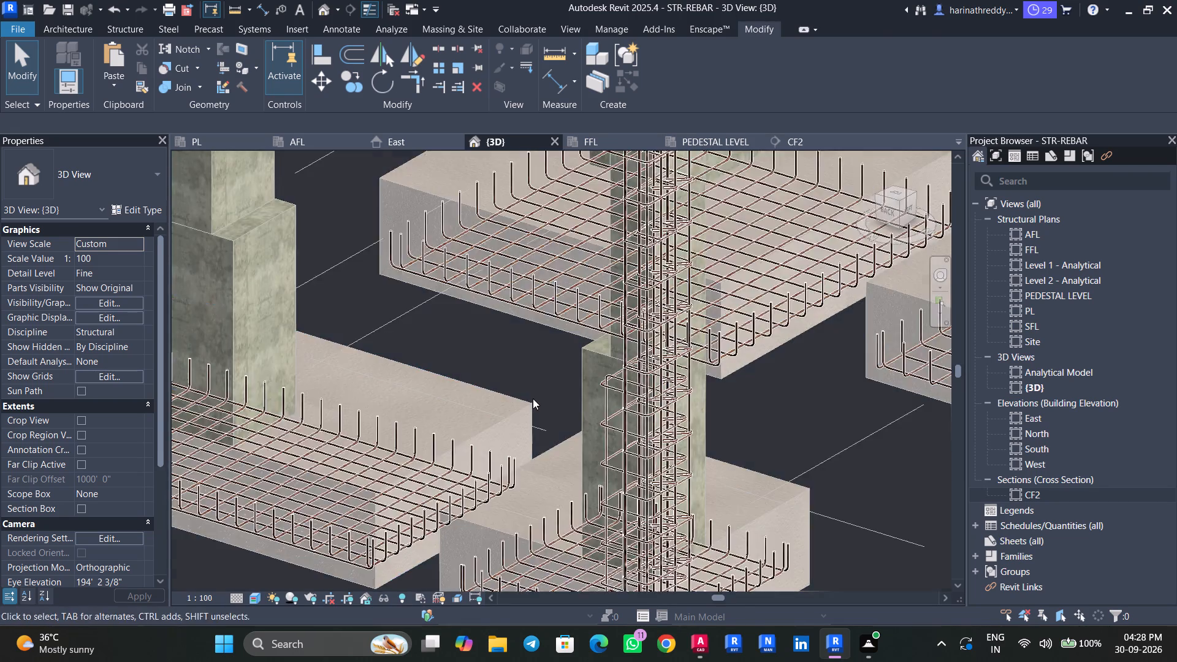
pyautogui.scroll(2, 533, 398)
pyautogui.moveTo(535, 395); pyautogui.dragTo(503, 436, button='middle')
pyautogui.keyDown('shift'); pyautogui.moveTo(501, 436); pyautogui.dragTo(509, 442, button='middle'); pyautogui.keyUp('shift')
pyautogui.scroll(-8, 511, 439)
pyautogui.scroll(1, 512, 436)
pyautogui.moveTo(528, 443); pyautogui.dragTo(726, 585, button='middle')
pyautogui.moveTo(608, 422); pyautogui.dragTo(798, 458, button='middle')
pyautogui.scroll(2, 283, 249)
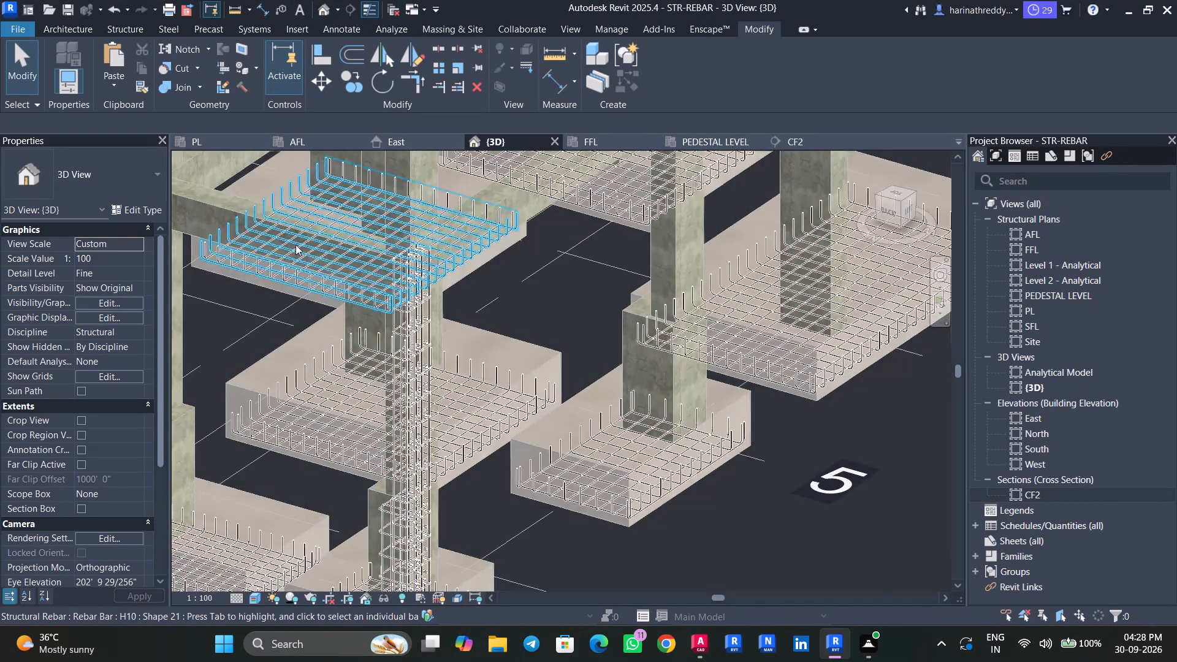
pyautogui.scroll(7, 295, 245)
pyautogui.scroll(10, 629, 495)
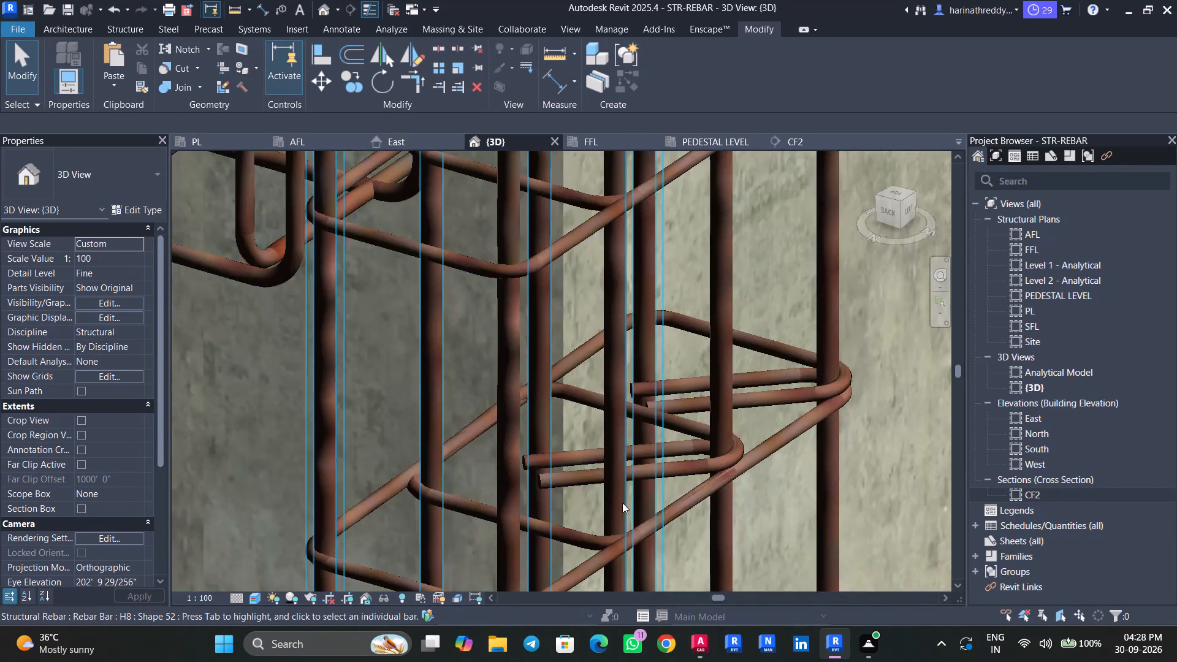
pyautogui.scroll(-14, 623, 487)
pyautogui.scroll(1, 623, 484)
pyautogui.scroll(-3, 623, 482)
pyautogui.moveTo(787, 471); pyautogui.dragTo(749, 247, button='middle')
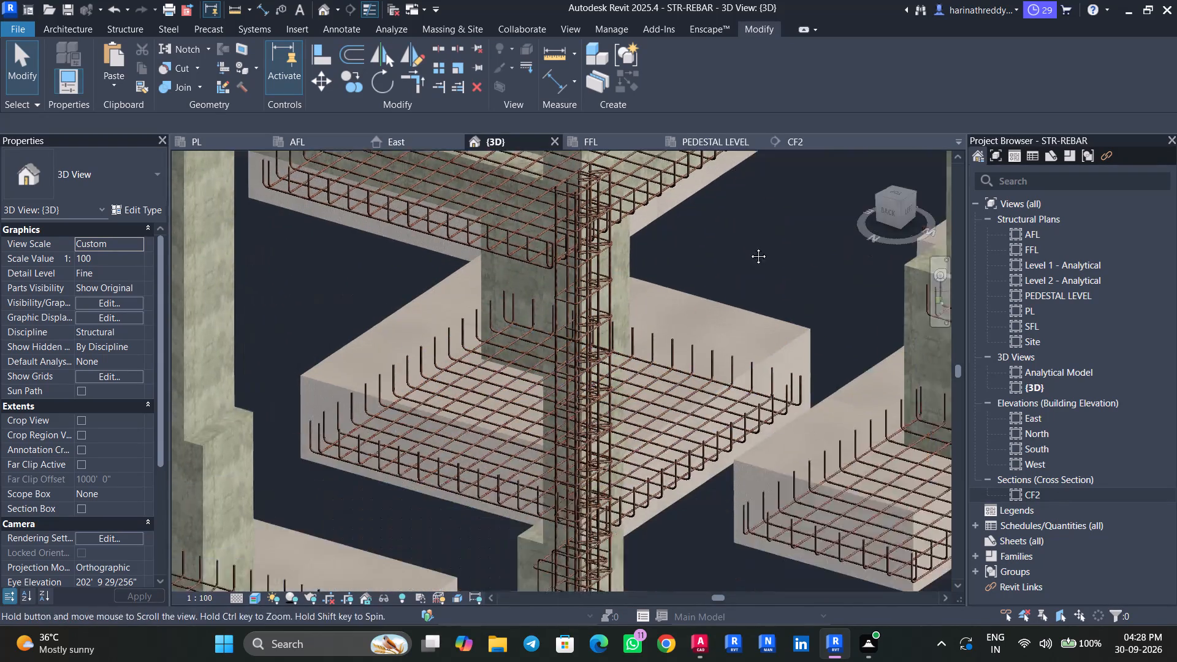
pyautogui.moveTo(777, 449); pyautogui.dragTo(775, 201, button='middle')
pyautogui.scroll(8, 527, 307)
pyautogui.scroll(-6, 443, 352)
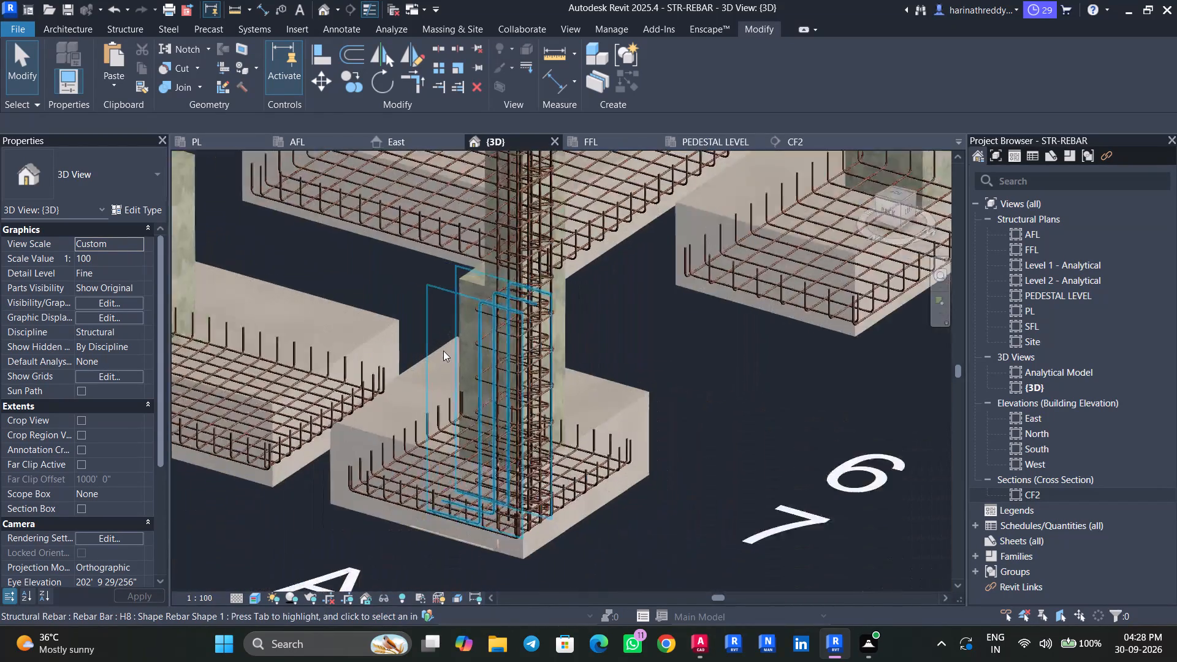
pyautogui.scroll(-6, 443, 351)
# Save the STR-REBAR project.
pyautogui.hotkey('ctrl', 'd')
pyautogui.hotkey('ctrl', 's')
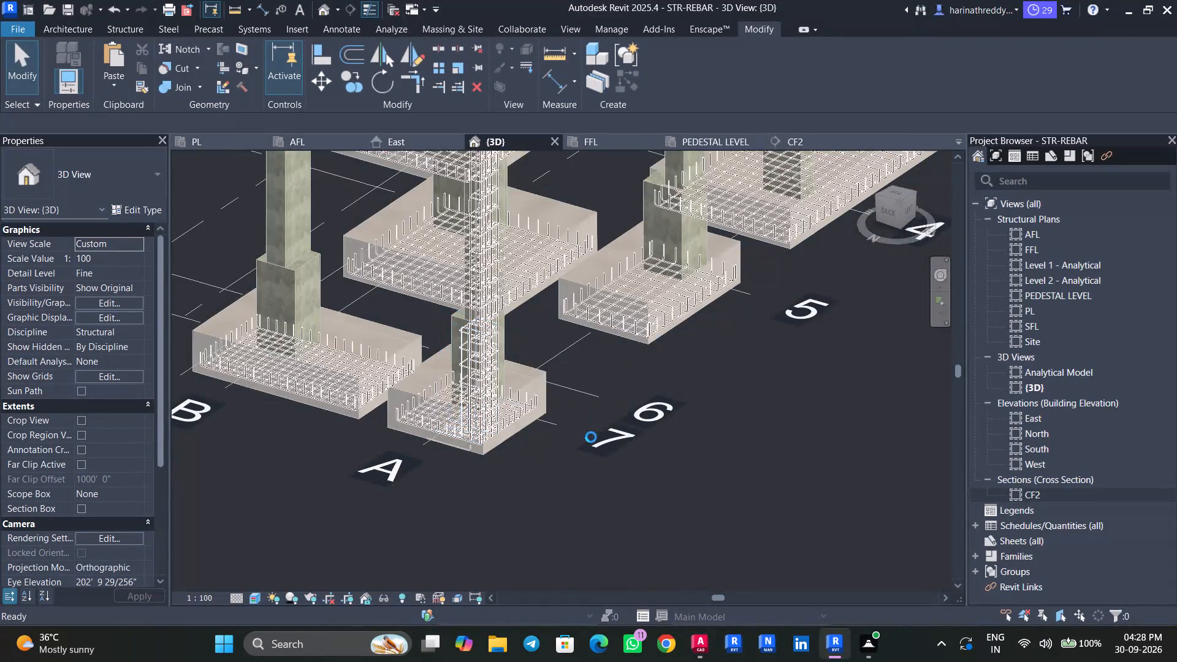
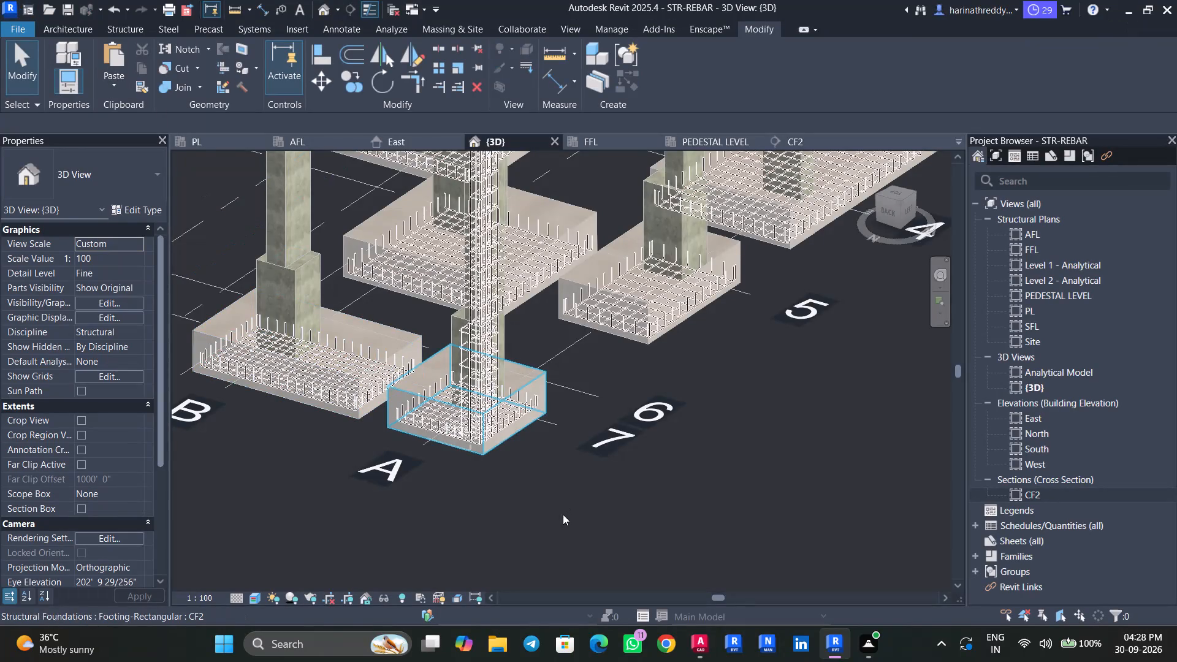
# Switch to AutoCAD and review the isolated footing schedule's CF1 and CF2 pedestal sizes and reinforcement.
pyautogui.moveTo(552, 512); pyautogui.dragTo(676, 542, button='middle')
pyautogui.scroll(-4, 663, 532)
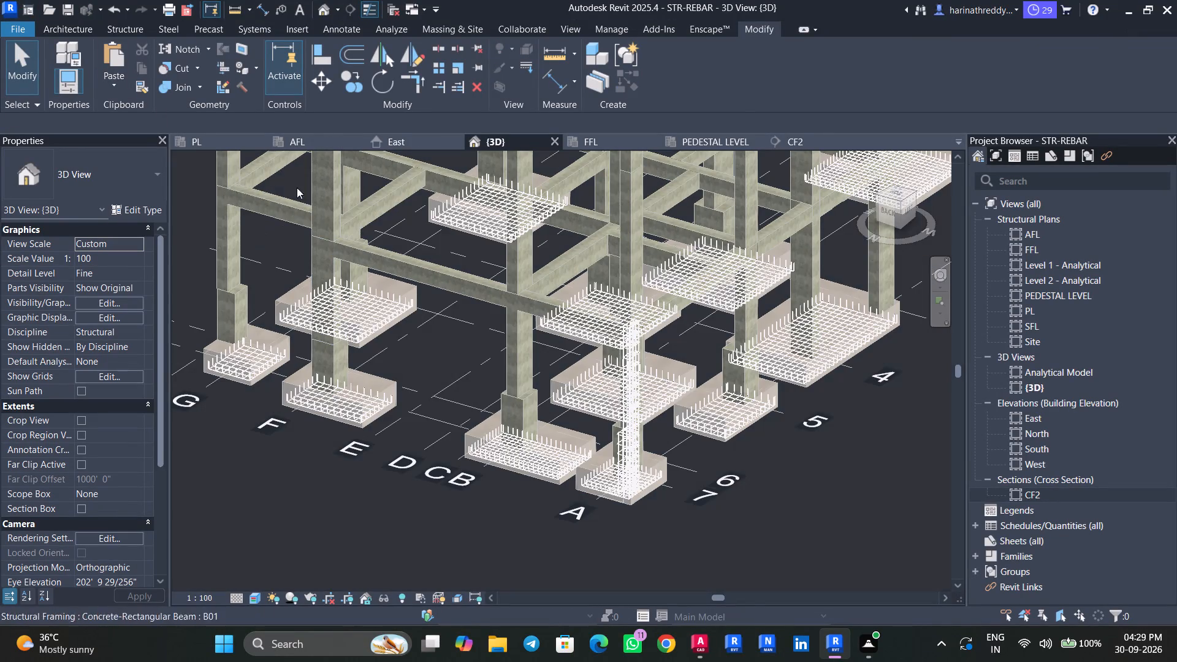
pyautogui.scroll(5, 634, 460)
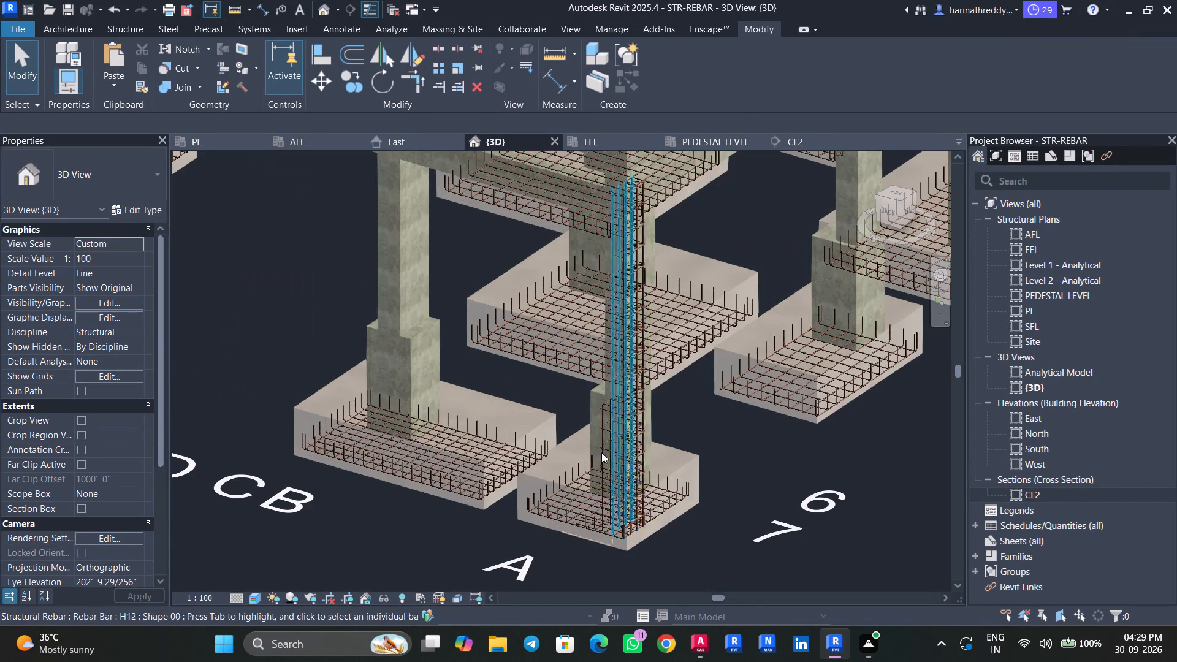
pyautogui.click(704, 639)
pyautogui.scroll(-4, 423, 464)
pyautogui.moveTo(389, 448); pyautogui.dragTo(514, 579, button='middle')
pyautogui.scroll(2, 210, 410)
pyautogui.moveTo(454, 438); pyautogui.dragTo(18, 394, button='middle')
pyautogui.moveTo(364, 454); pyautogui.dragTo(87, 431, button='middle')
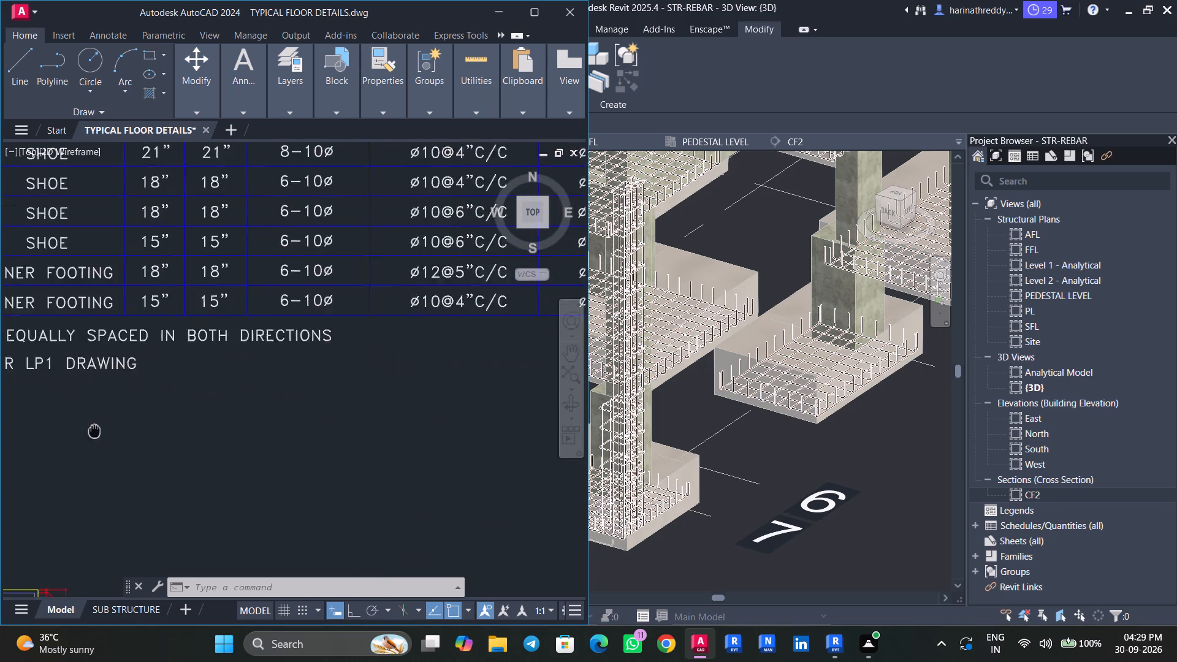
pyautogui.moveTo(479, 467); pyautogui.dragTo(209, 476, button='middle')
pyautogui.moveTo(417, 450); pyautogui.dragTo(226, 504, button='middle')
pyautogui.scroll(-2, 253, 489)
pyautogui.moveTo(375, 452); pyautogui.dragTo(501, 455, button='middle')
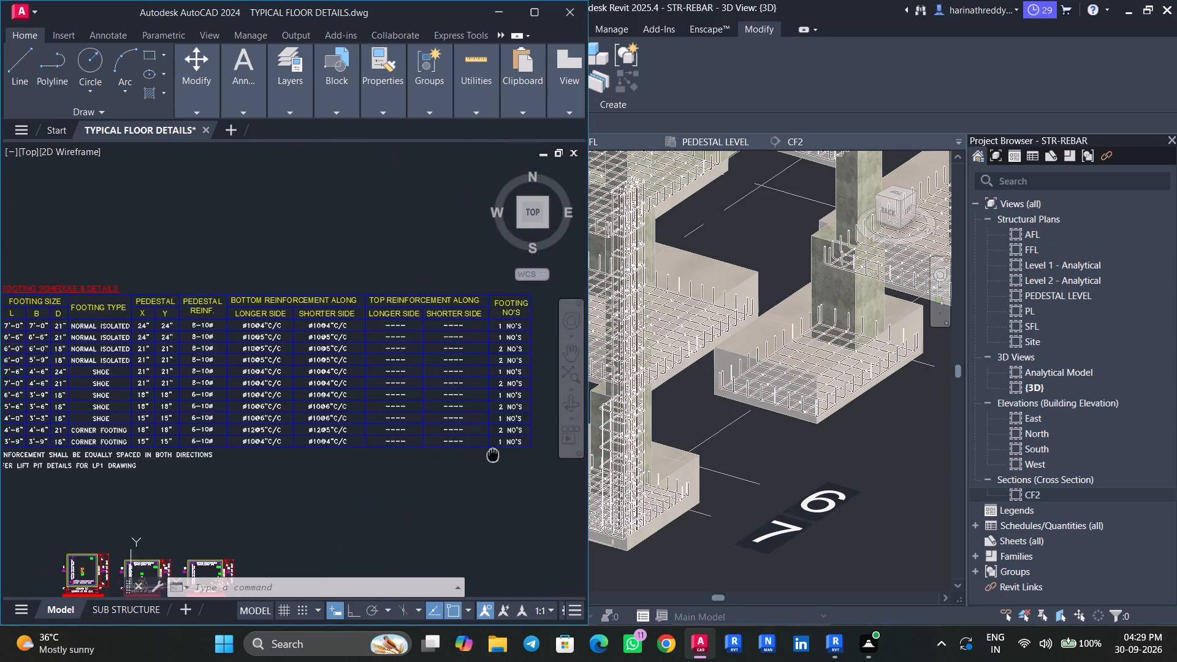
pyautogui.moveTo(501, 455); pyautogui.dragTo(594, 462, button='middle')
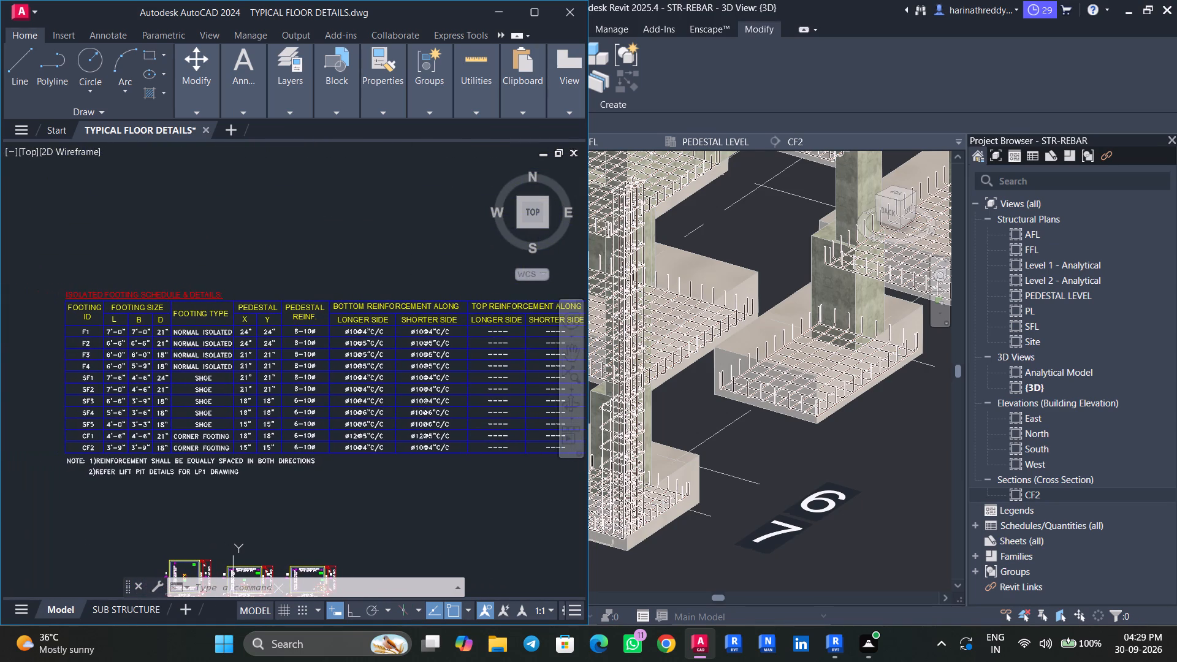
pyautogui.moveTo(594, 462); pyautogui.dragTo(584, 456, button='middle')
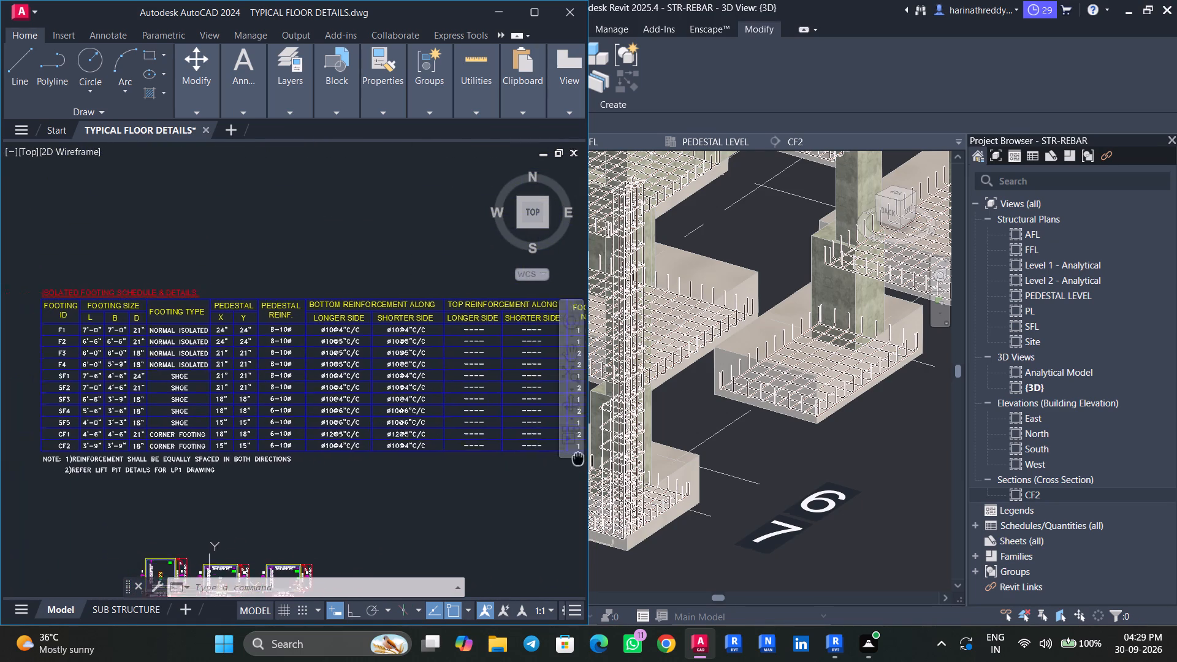
pyautogui.moveTo(584, 456); pyautogui.dragTo(615, 456, button='middle')
pyautogui.scroll(3, 300, 468)
pyautogui.moveTo(346, 455); pyautogui.dragTo(365, 471, button='middle')
pyautogui.scroll(-1, 365, 471)
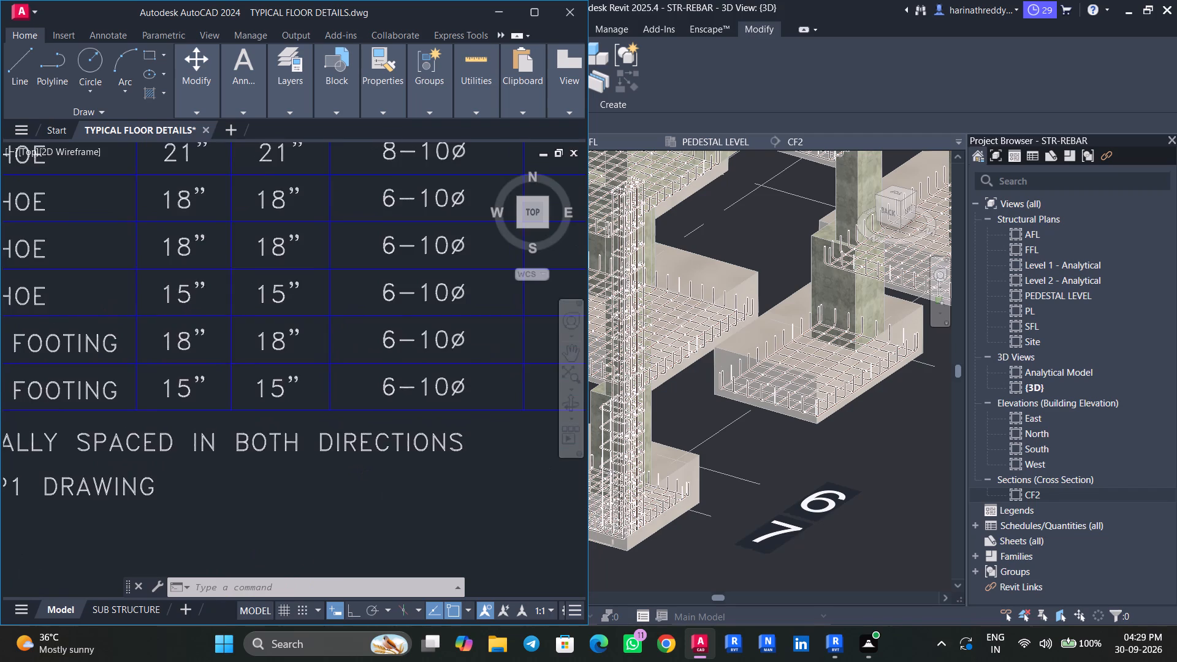
pyautogui.scroll(-1, 365, 471)
pyautogui.moveTo(365, 472); pyautogui.dragTo(408, 477, button='middle')
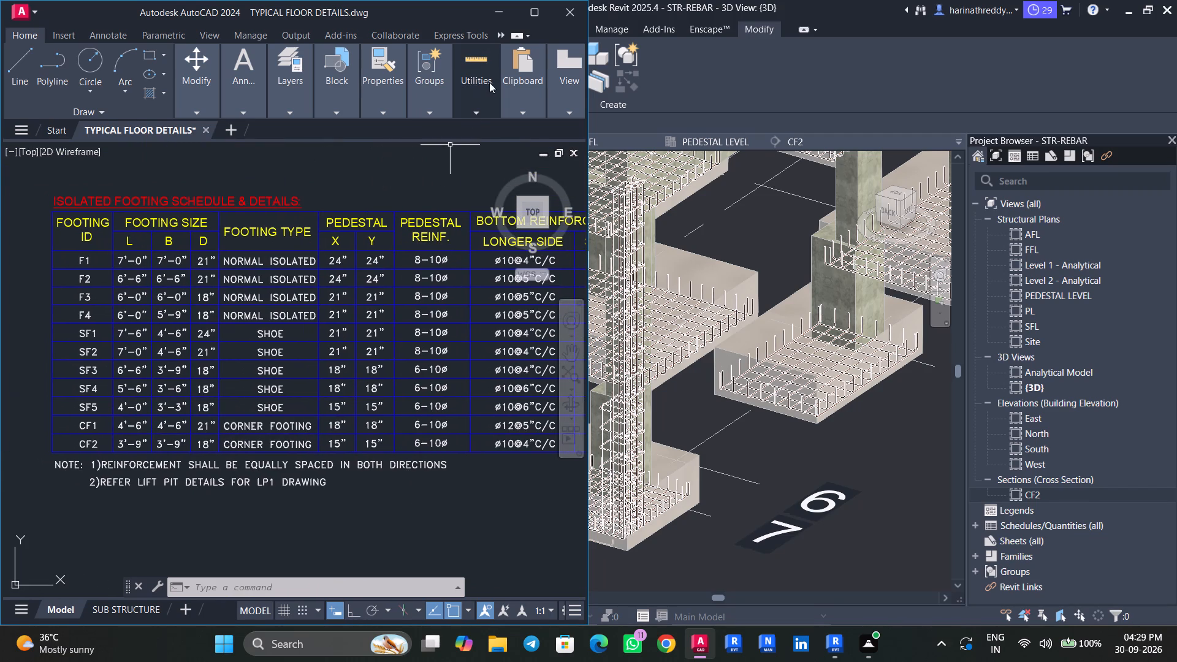
pyautogui.scroll(-1, 470, 516)
pyautogui.moveTo(470, 514); pyautogui.dragTo(300, 402, button='middle')
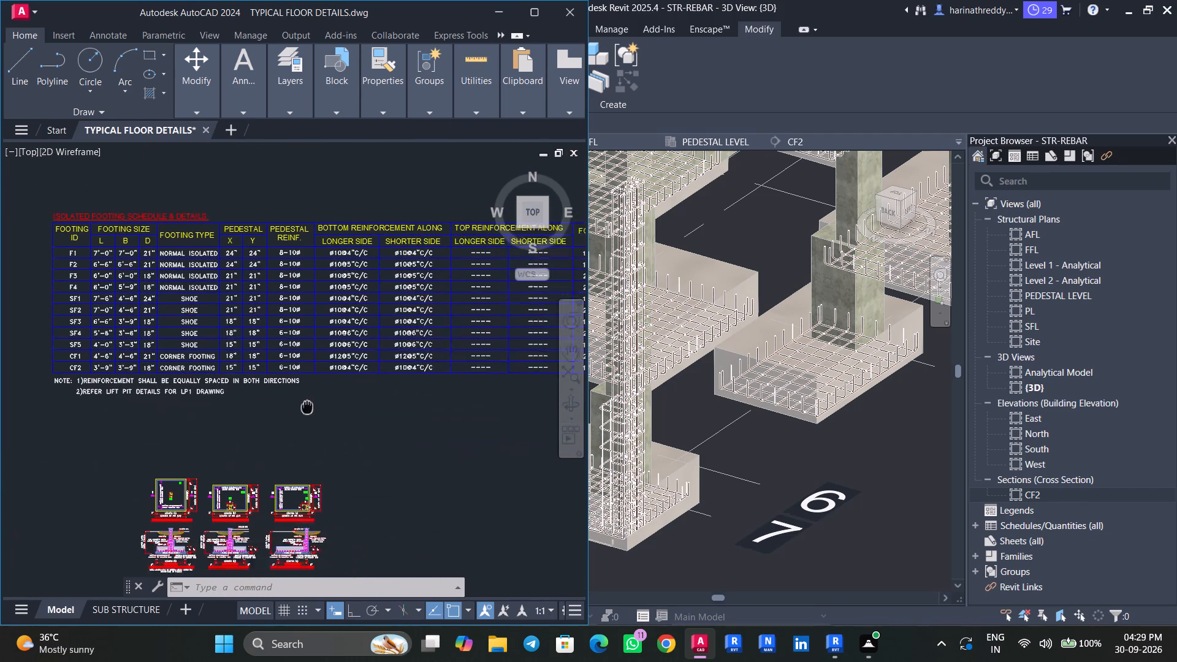
pyautogui.moveTo(300, 402); pyautogui.dragTo(277, 344, button='middle')
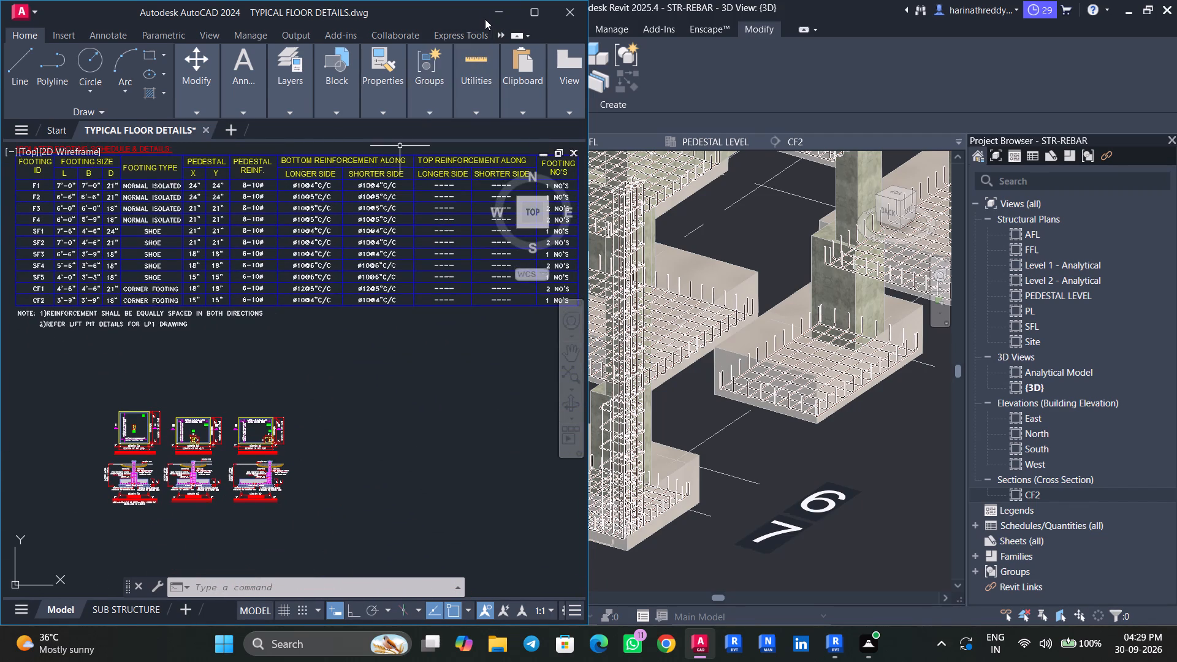
pyautogui.click(485, 19)
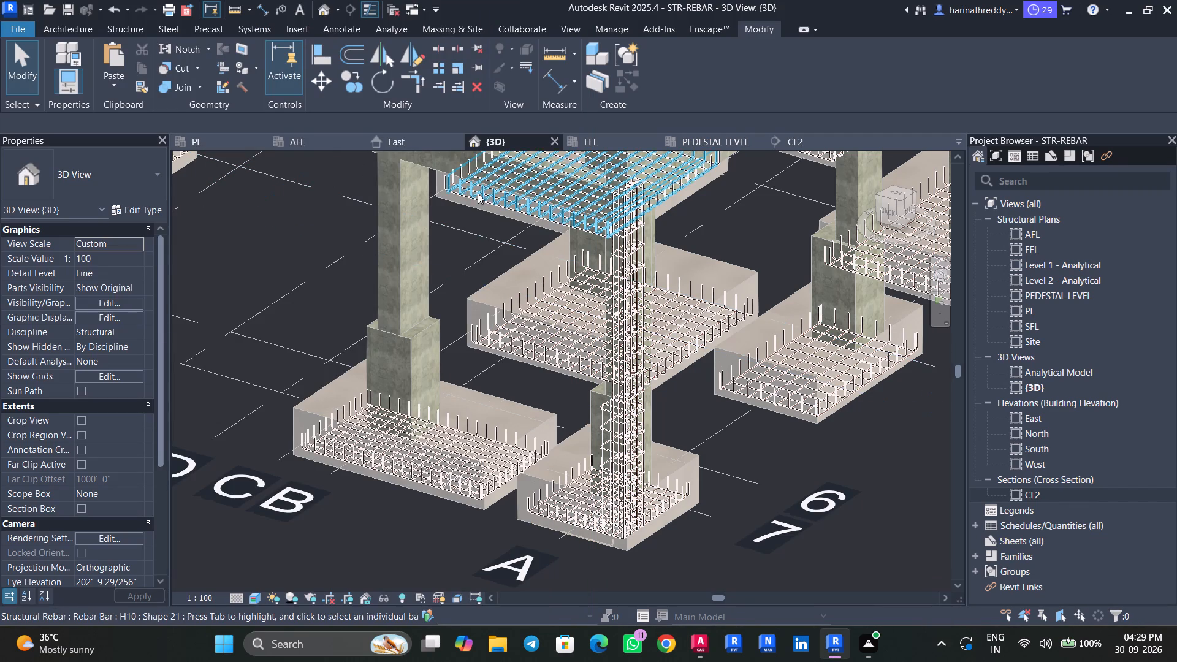
# In the AFL plan, pull the H10 shape 11 bar set's outer extent back inside the CF2 pedestal at grid A-7.
pyautogui.click(313, 145)
pyautogui.scroll(-4, 365, 381)
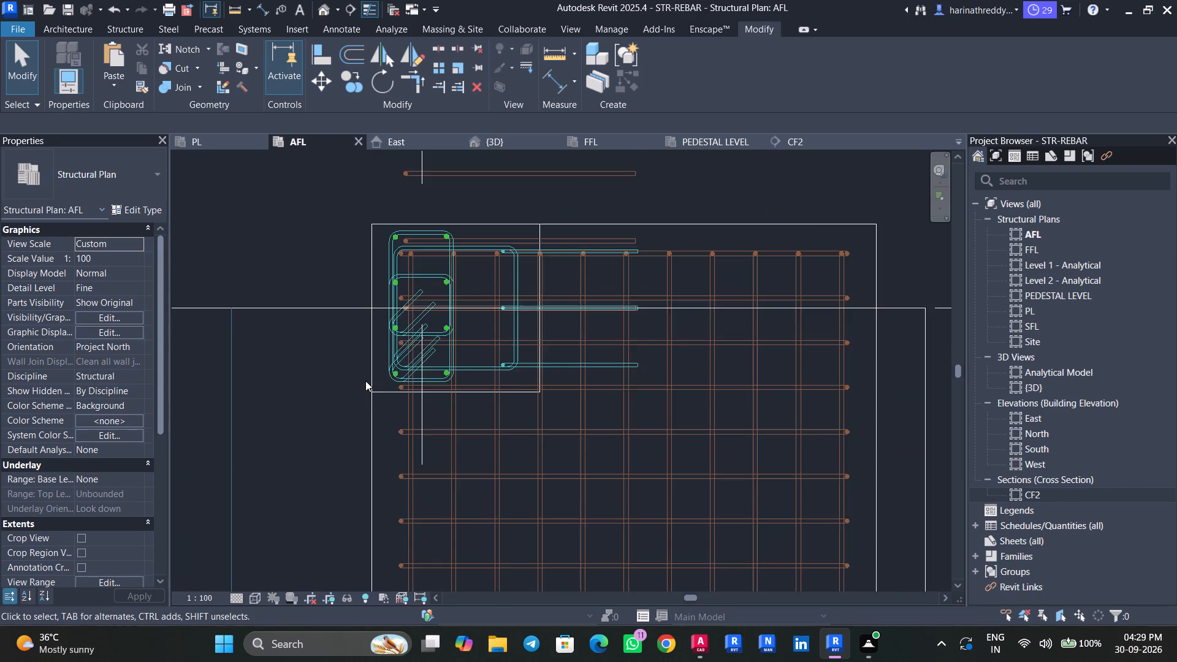
pyautogui.scroll(-4, 365, 381)
pyautogui.click(454, 269)
pyautogui.click(453, 274)
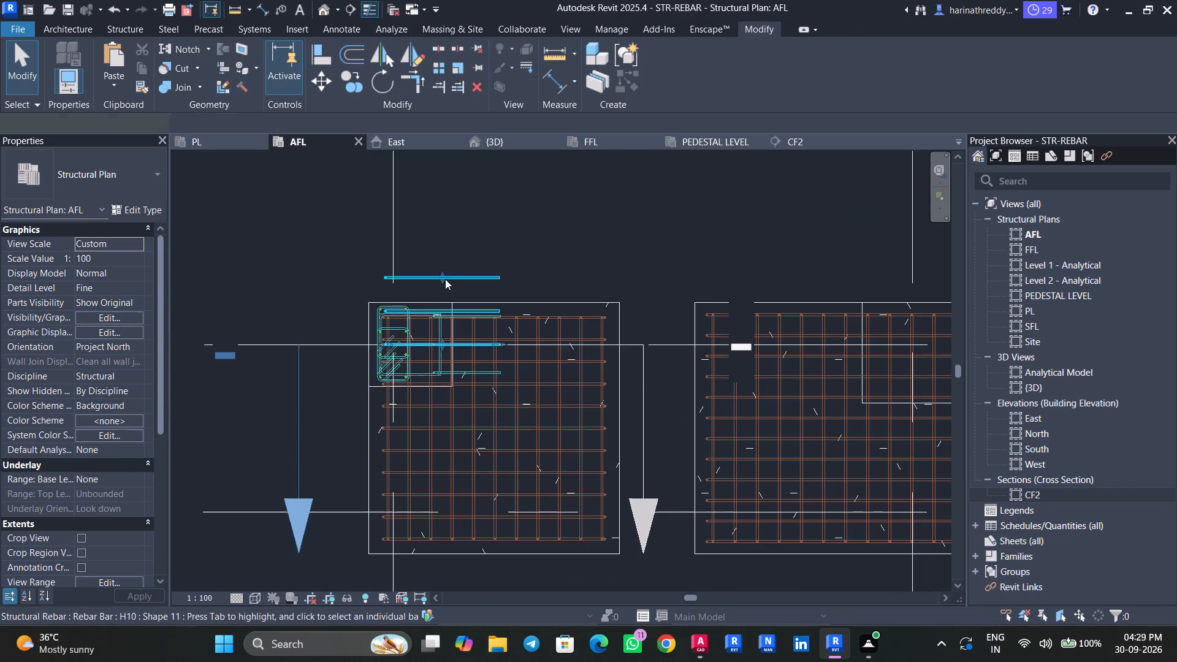
pyautogui.scroll(8, 445, 279)
pyautogui.moveTo(441, 278); pyautogui.dragTo(439, 360)
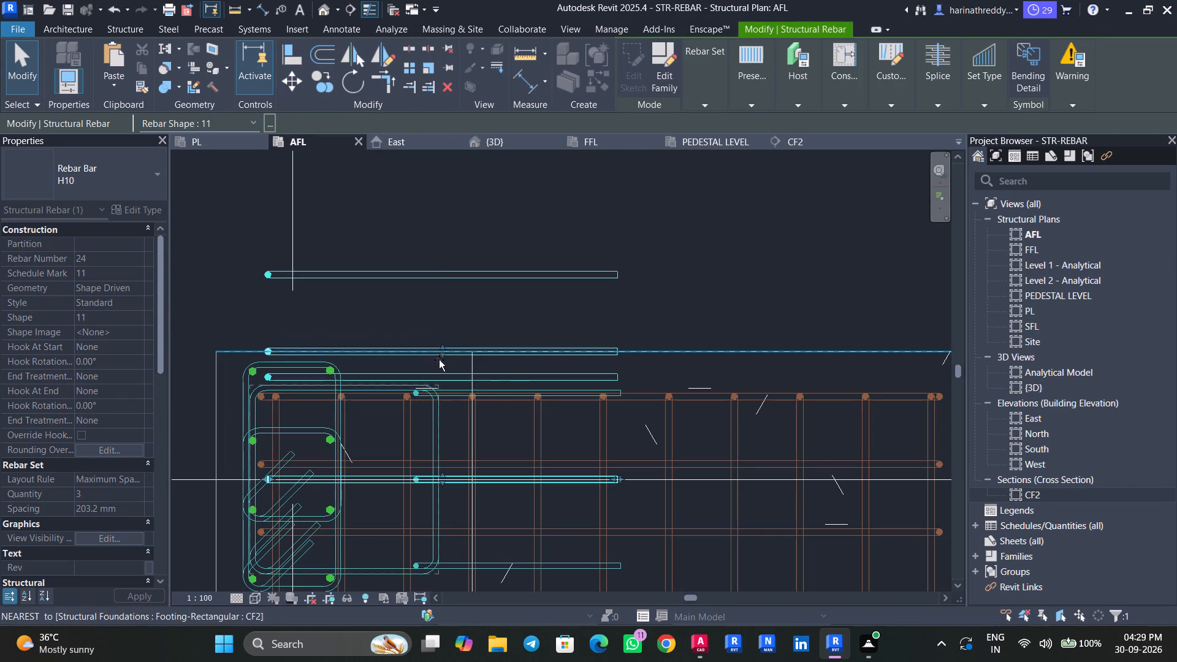
pyautogui.moveTo(439, 360); pyautogui.dragTo(436, 395)
pyautogui.scroll(7, 436, 386)
pyautogui.press('`')
pyautogui.press('`')
pyautogui.press('`')
pyautogui.press('`')
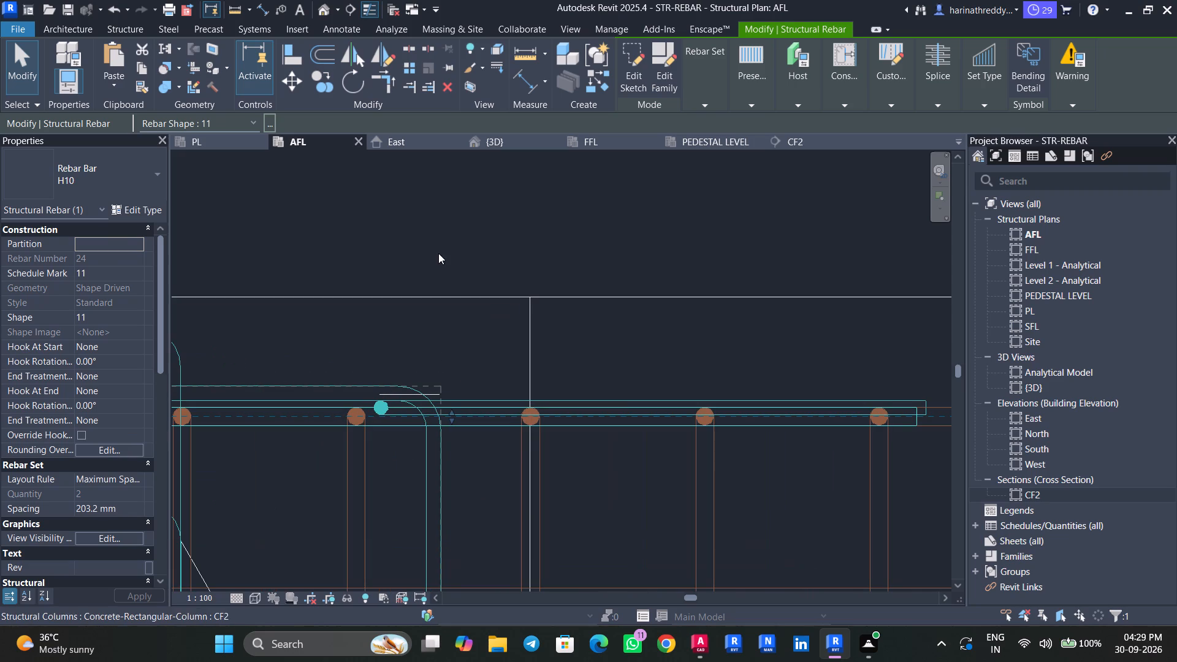
pyautogui.press('Escape')
pyautogui.press('Escape')
pyautogui.press('Escape')
pyautogui.scroll(-13, 467, 168)
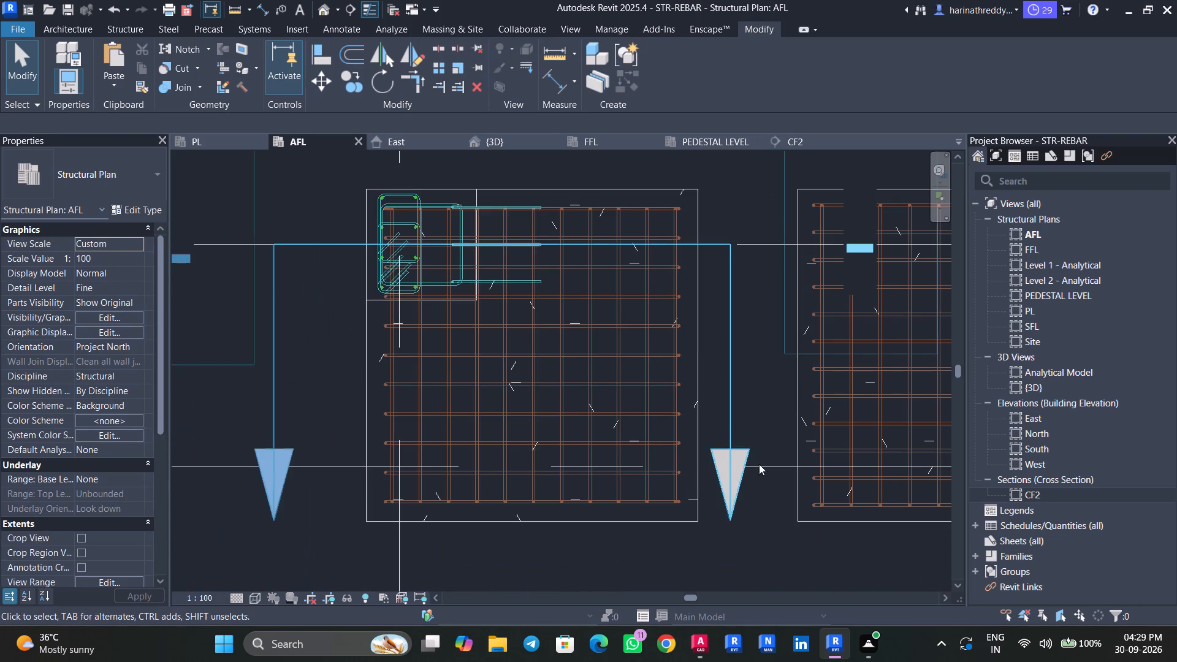
pyautogui.press('Escape')
pyautogui.press('Escape')
# Check the footings across the AFL plan to locate the CF1 corner footing on grid 1.
pyautogui.scroll(-4, 659, 560)
pyautogui.moveTo(657, 558); pyautogui.dragTo(460, 395, button='middle')
pyautogui.scroll(-4, 461, 428)
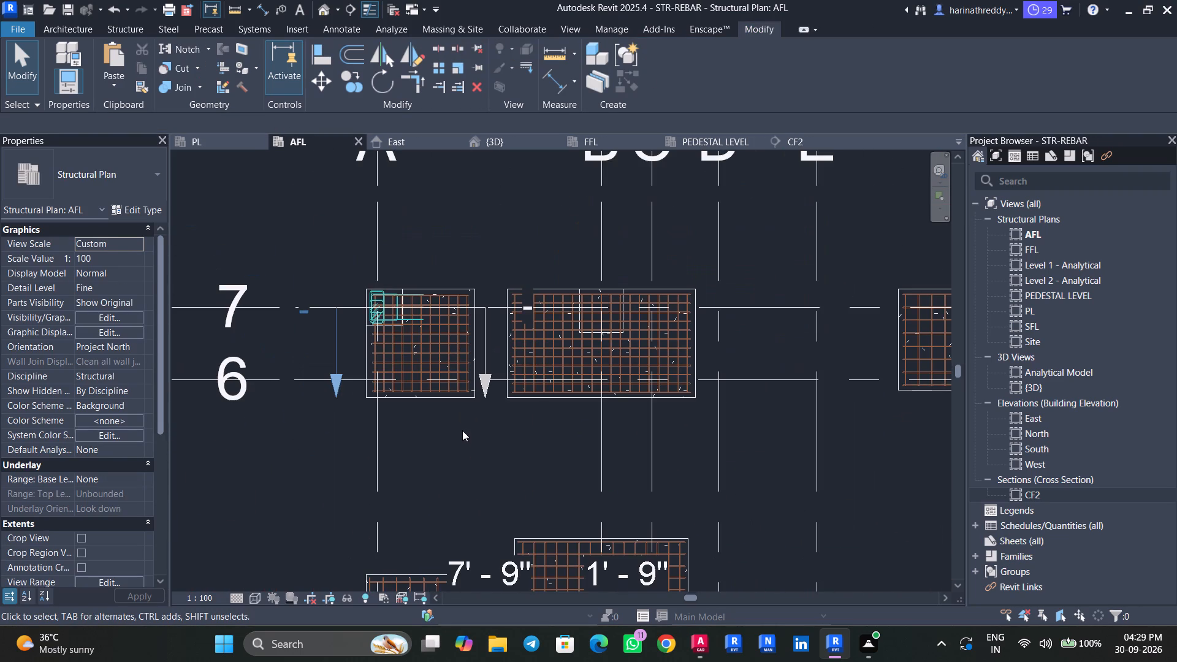
pyautogui.scroll(-2, 602, 447)
pyautogui.scroll(-4, 528, 420)
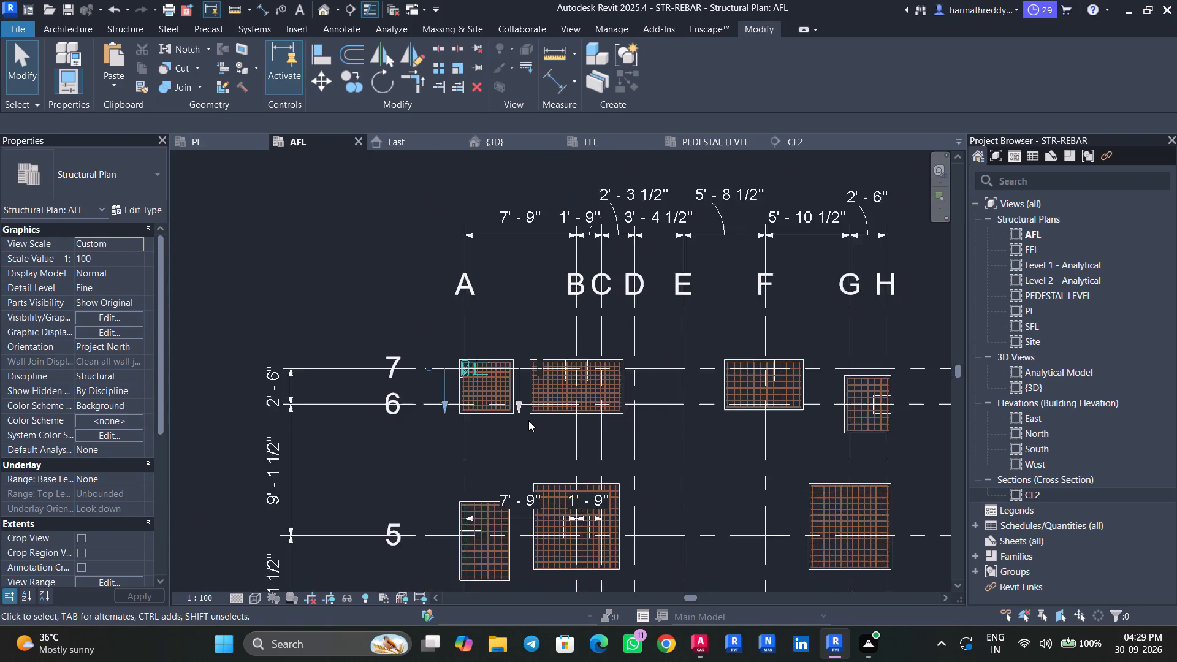
pyautogui.scroll(-2, 528, 420)
pyautogui.scroll(4, 521, 428)
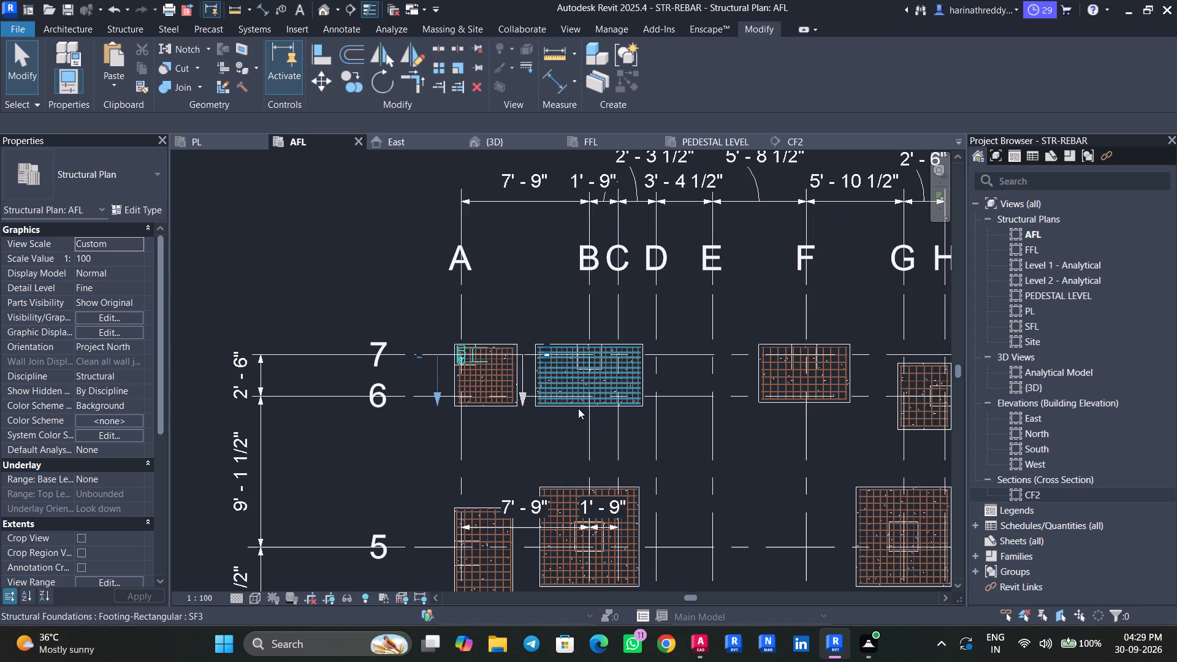
pyautogui.click(578, 408)
pyautogui.scroll(8, 576, 408)
pyautogui.press('Escape')
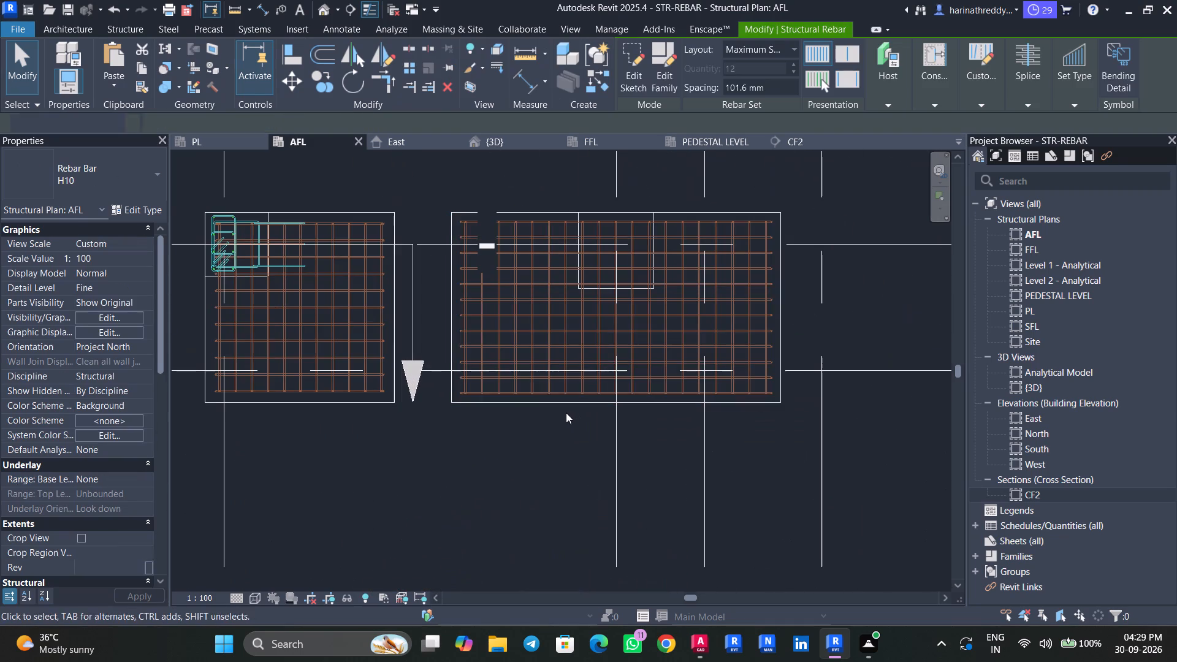
pyautogui.press('Escape')
pyautogui.click(563, 406)
pyautogui.press('Escape')
pyautogui.press('Escape')
pyautogui.scroll(-2, 518, 416)
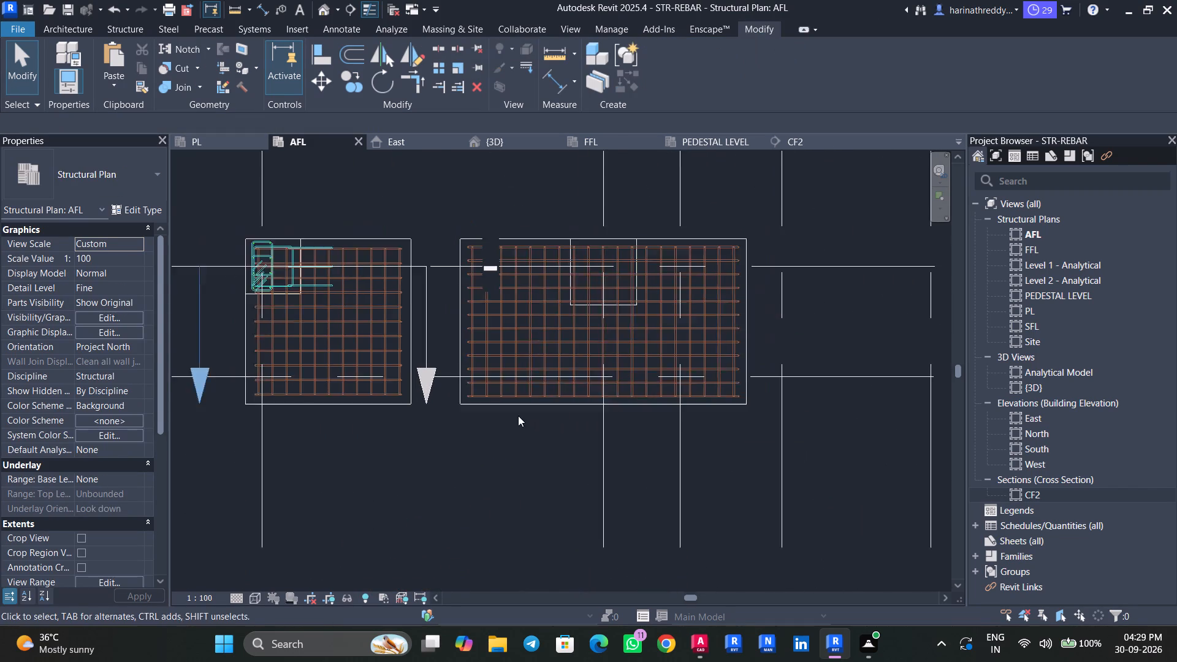
pyautogui.scroll(-4, 518, 416)
pyautogui.moveTo(671, 452); pyautogui.dragTo(325, 439, button='middle')
pyautogui.scroll(1, 673, 427)
pyautogui.scroll(-1, 673, 427)
pyautogui.scroll(6, 673, 427)
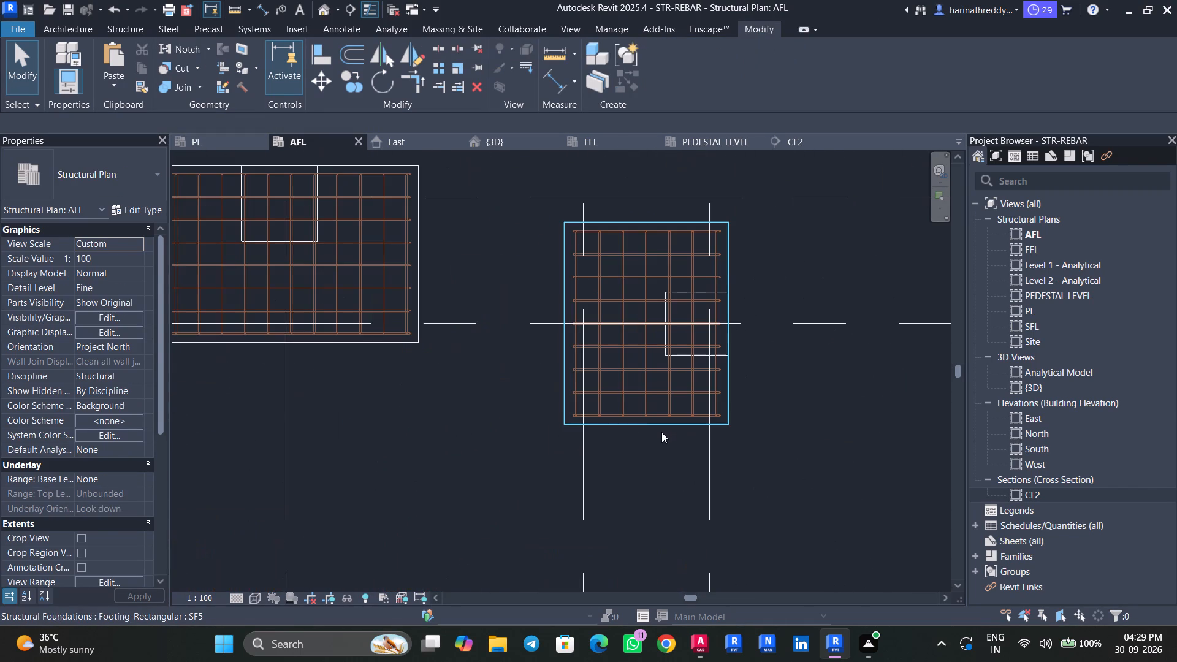
pyautogui.click(661, 432)
pyautogui.scroll(-12, 661, 432)
pyautogui.press('Escape')
pyautogui.press('Escape')
pyautogui.moveTo(720, 451); pyautogui.dragTo(720, 430, button='middle')
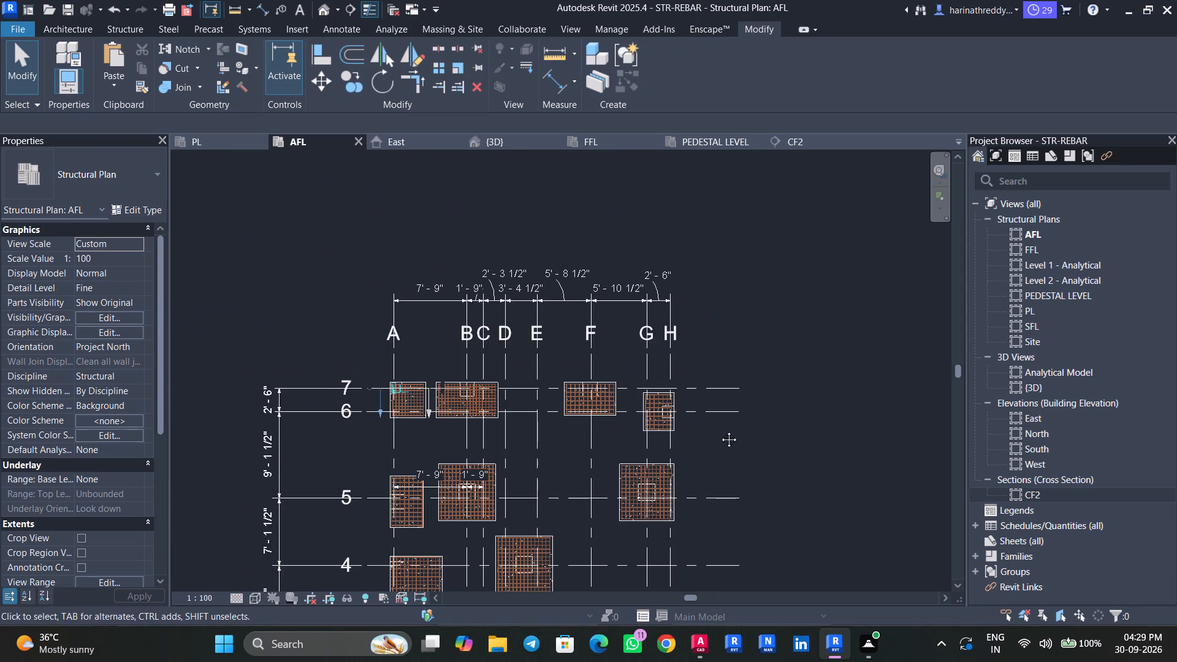
pyautogui.moveTo(720, 430); pyautogui.dragTo(719, 186, button='middle')
pyautogui.moveTo(709, 446); pyautogui.dragTo(739, 250, button='middle')
pyautogui.moveTo(559, 452); pyautogui.dragTo(586, 341, button='middle')
pyautogui.scroll(15, 485, 377)
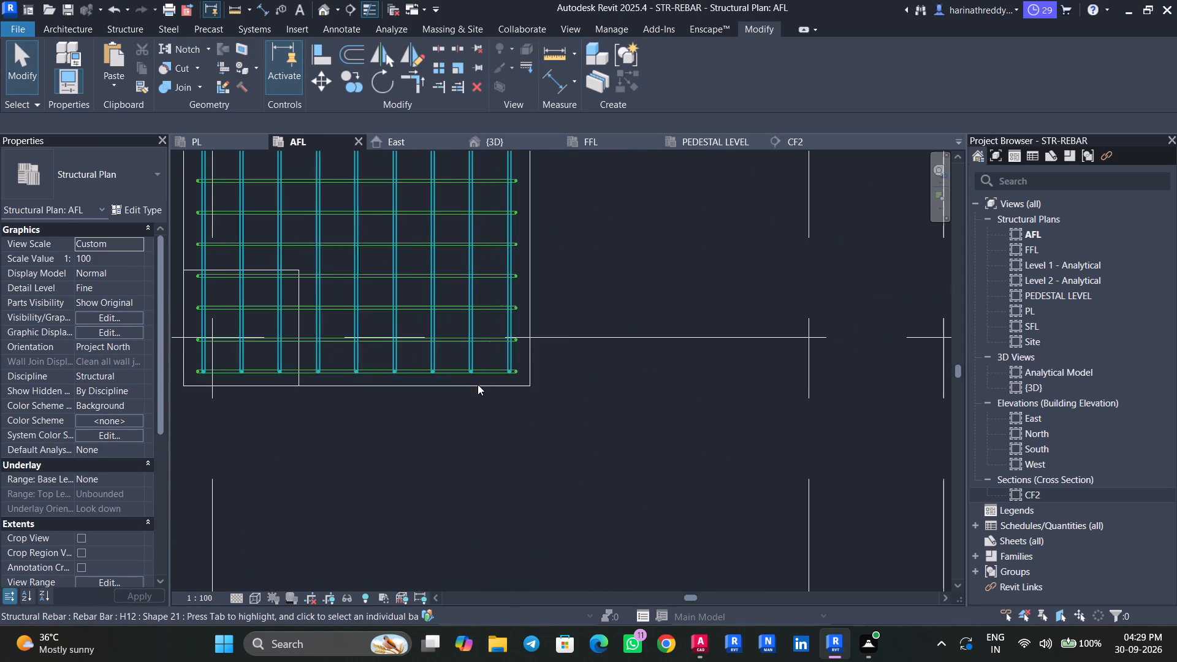
pyautogui.click(476, 387)
pyautogui.scroll(-5, 476, 387)
pyautogui.moveTo(479, 400); pyautogui.dragTo(493, 451, button='middle')
pyautogui.scroll(1, 493, 451)
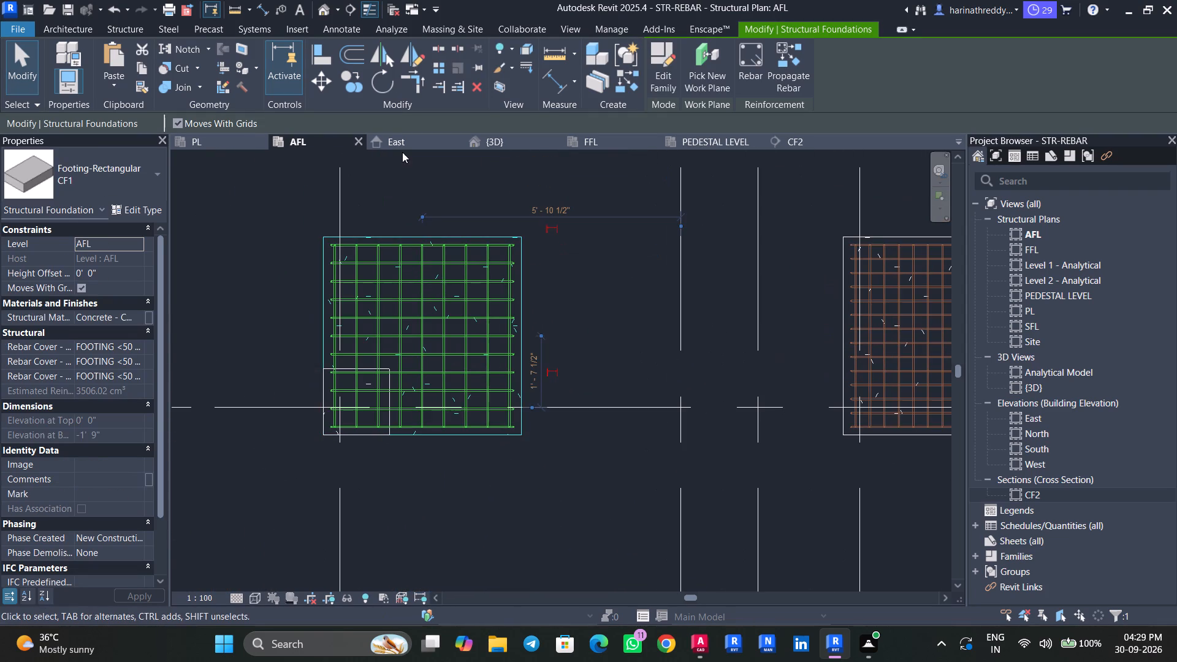
# Draw a section across the CF1 footing at grid A-1, cutting through its pedestal and facing the footing's far edge.
pyautogui.click(352, 10)
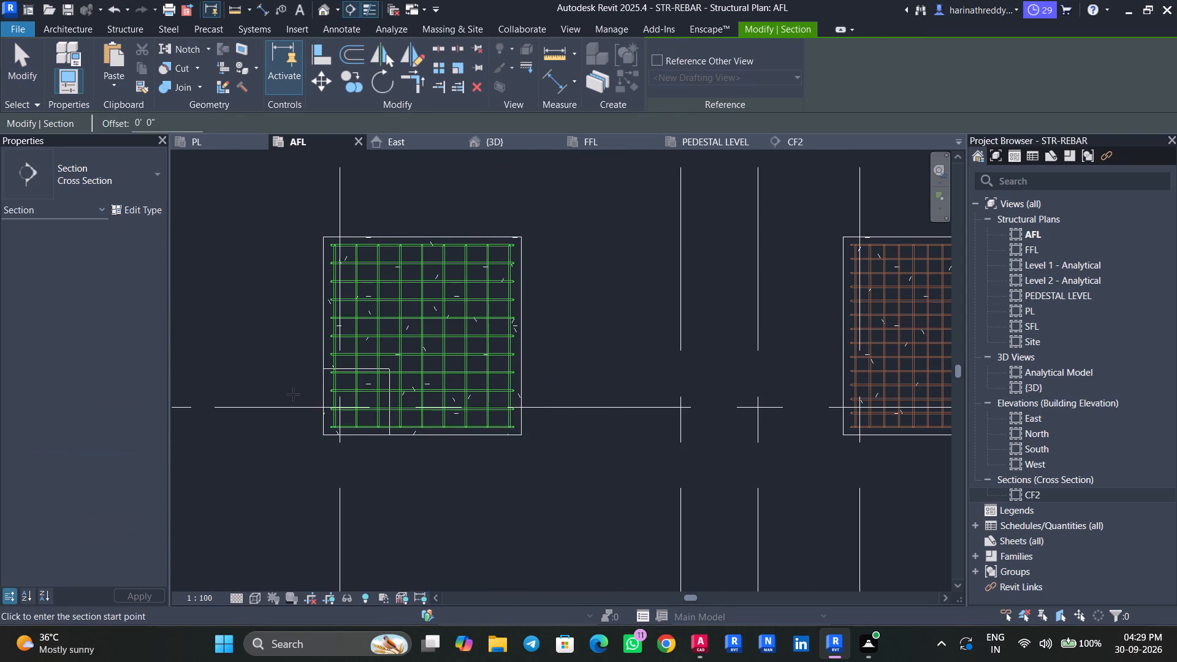
pyautogui.click(278, 385)
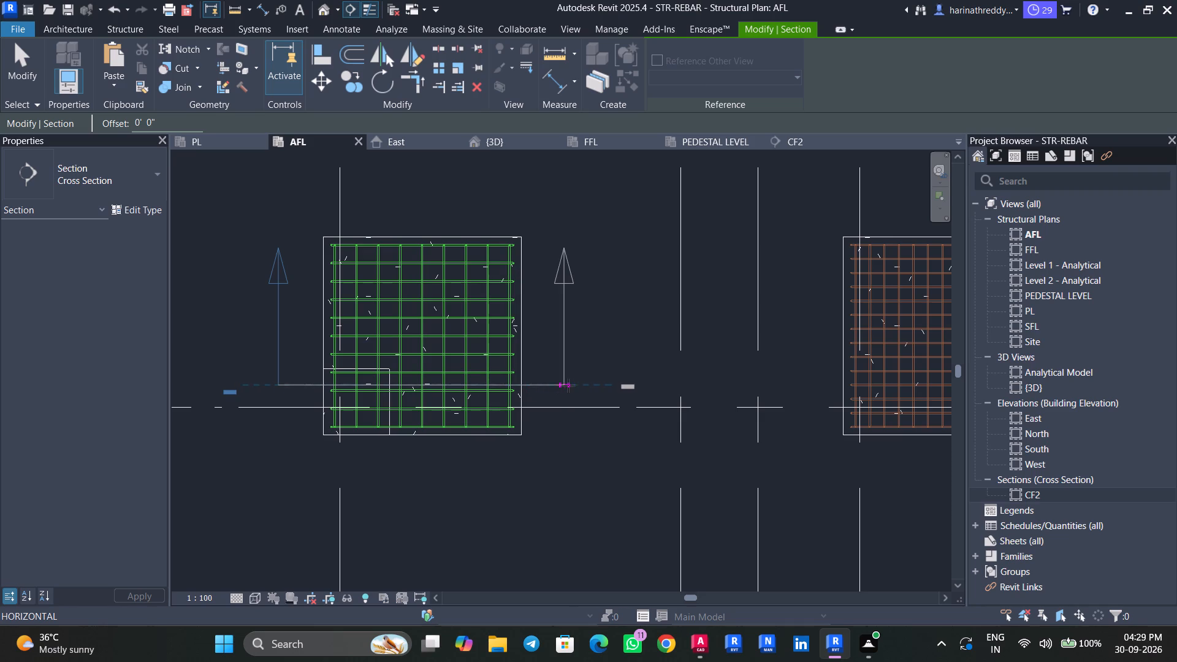
pyautogui.click(569, 386)
pyautogui.press('Escape')
pyautogui.press('Escape')
# Shorten the new section's far clip depth to about 3' 0", near the CF1 footing's far edge.
pyautogui.click(558, 383)
pyautogui.scroll(-5, 528, 373)
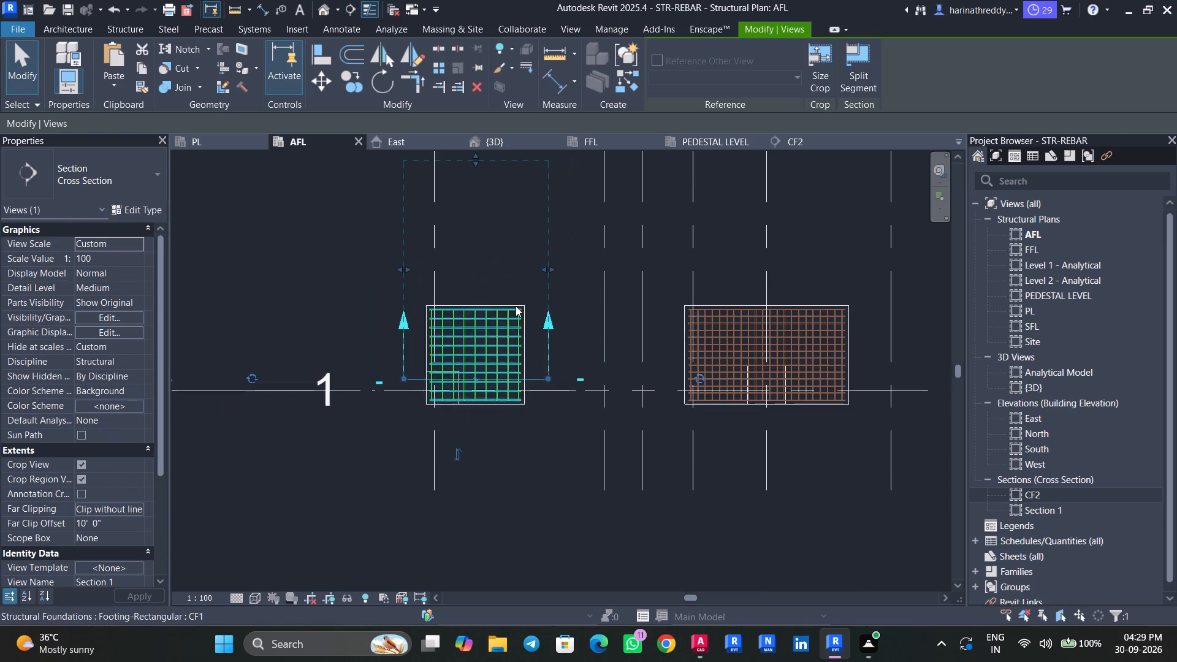
pyautogui.moveTo(490, 210); pyautogui.dragTo(490, 243, button='middle')
pyautogui.moveTo(474, 199); pyautogui.dragTo(480, 351)
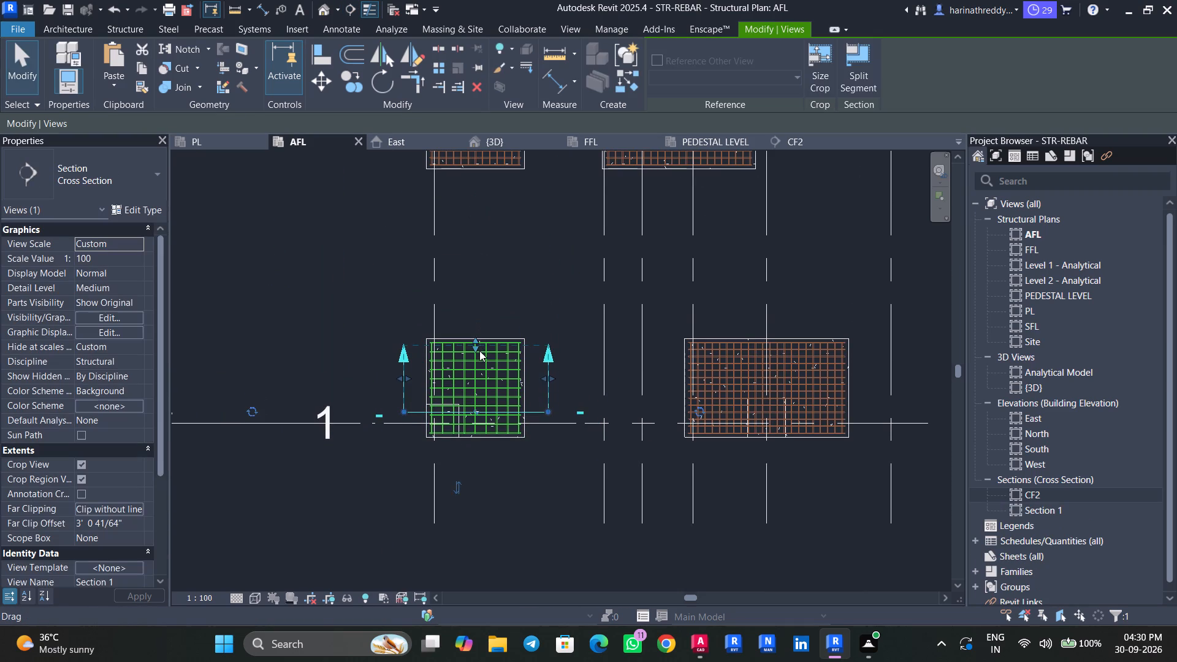
# Save the STR-REBAR project.
pyautogui.hotkey('ctrl', 's')
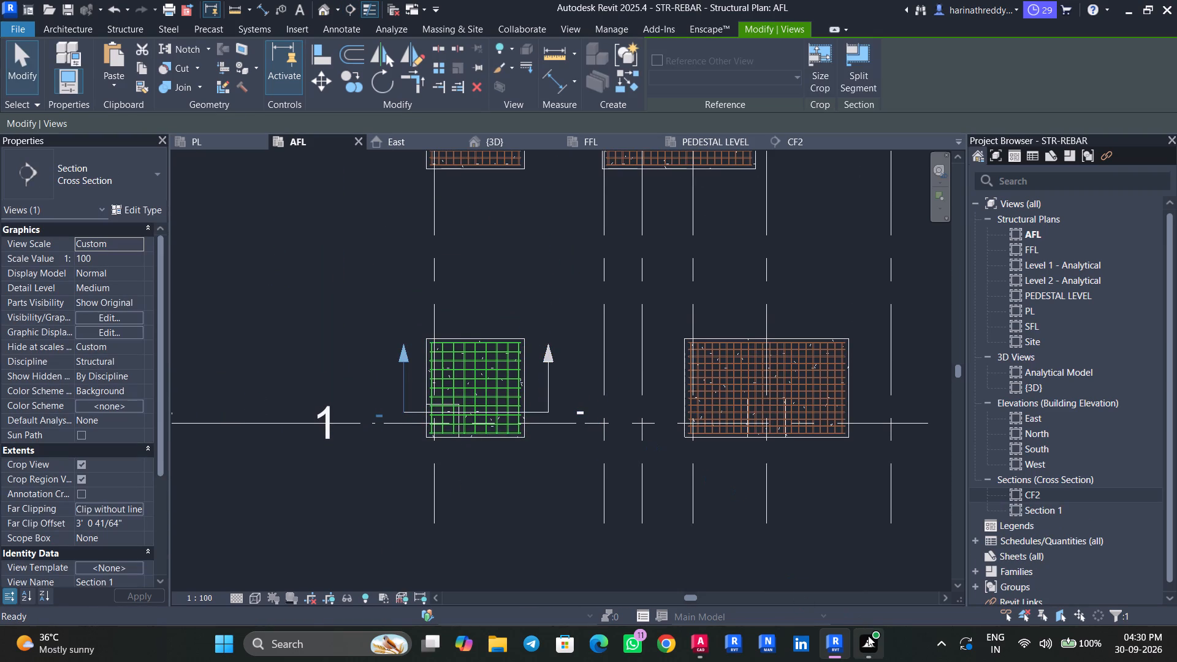